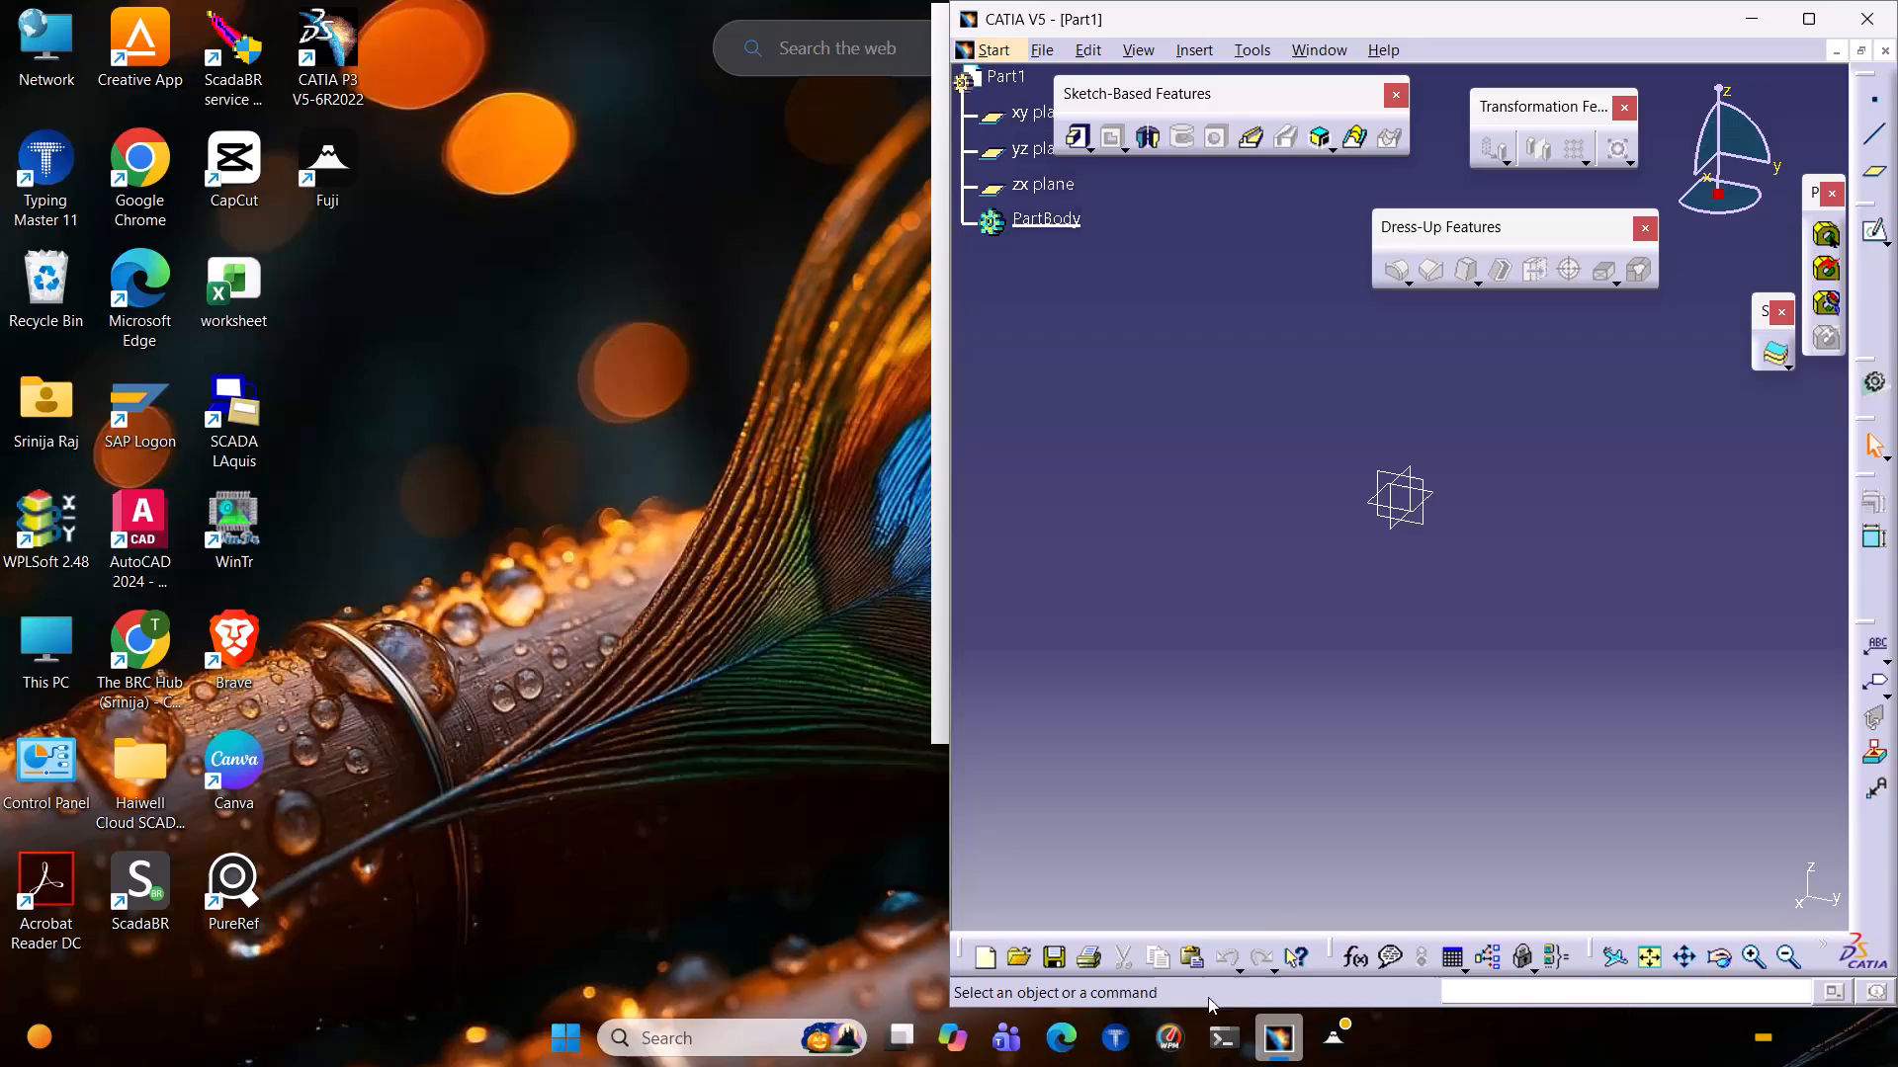
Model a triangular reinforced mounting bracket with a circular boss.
Switch to Edge and copy "Triangular Reinforced Mounting Bracket with Circular Boss" from the title in the ChatGPT reply.
click(1077, 1041)
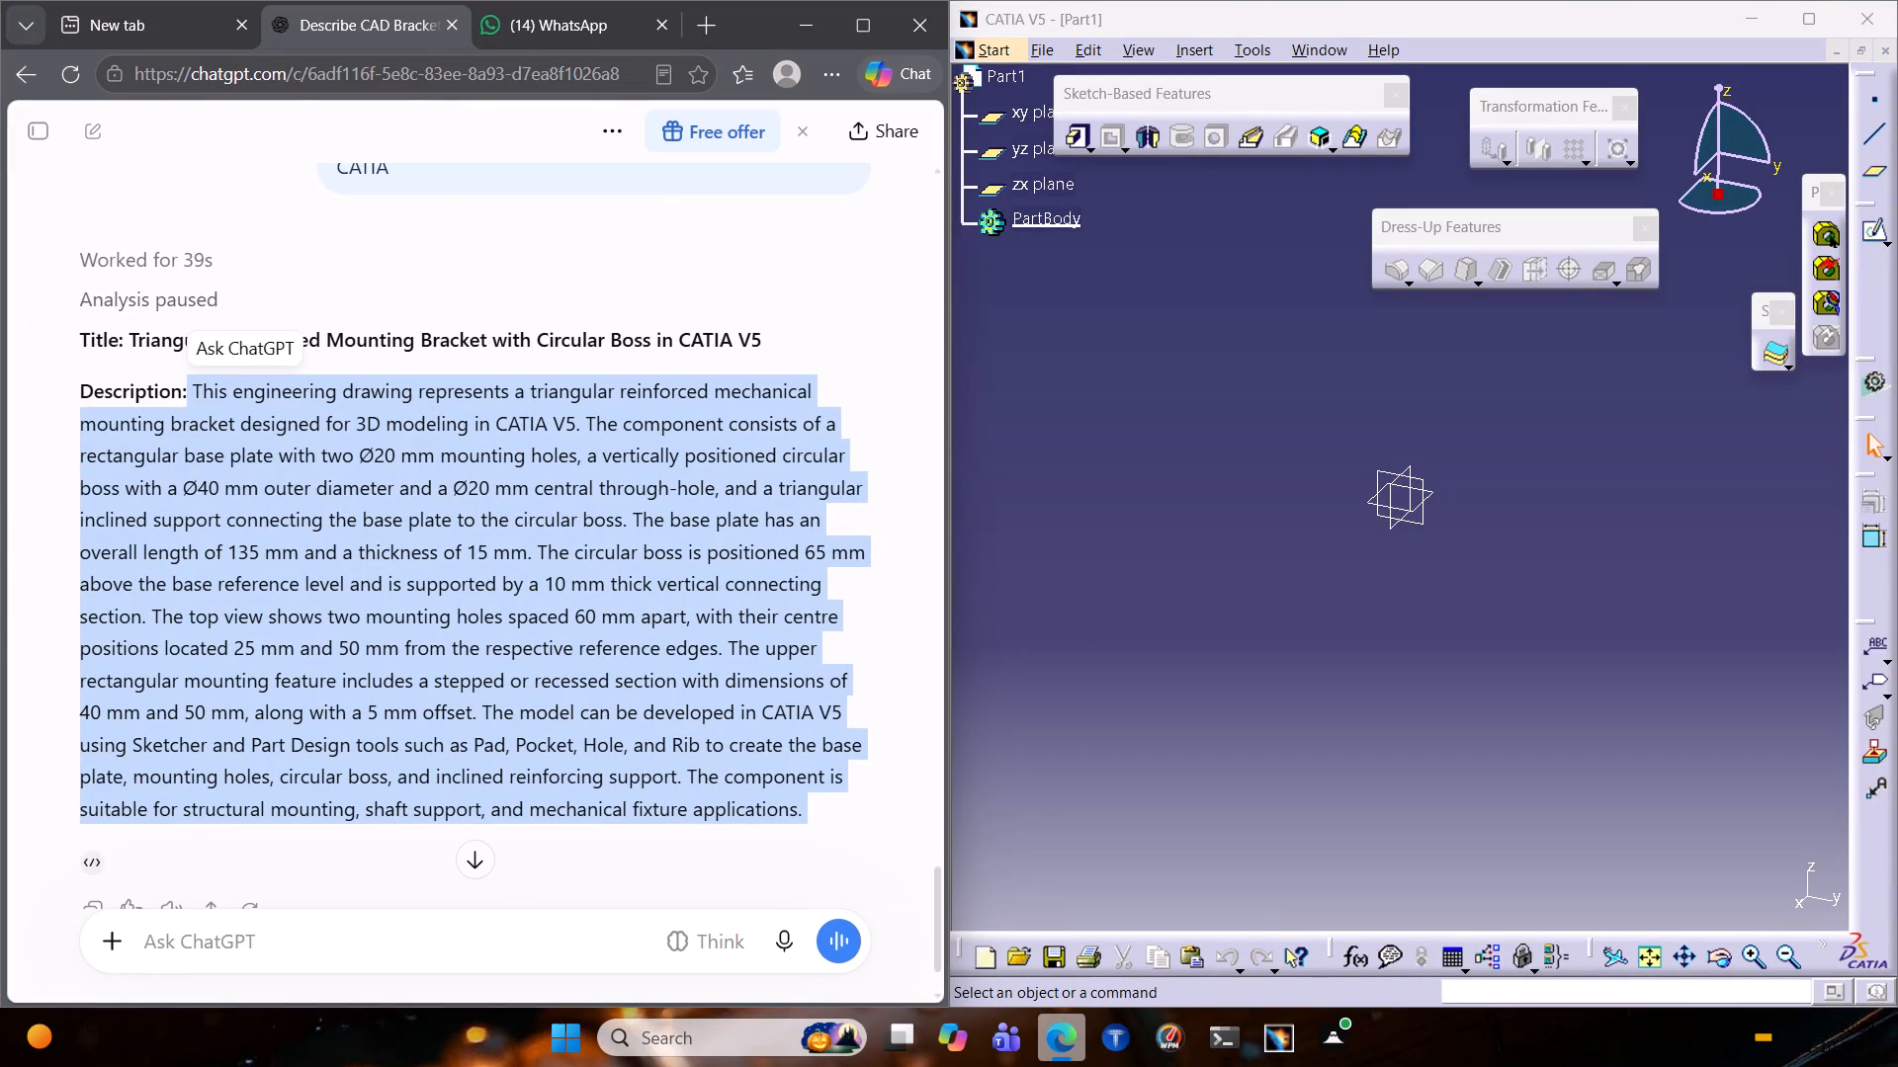
drag(125, 343, 649, 343)
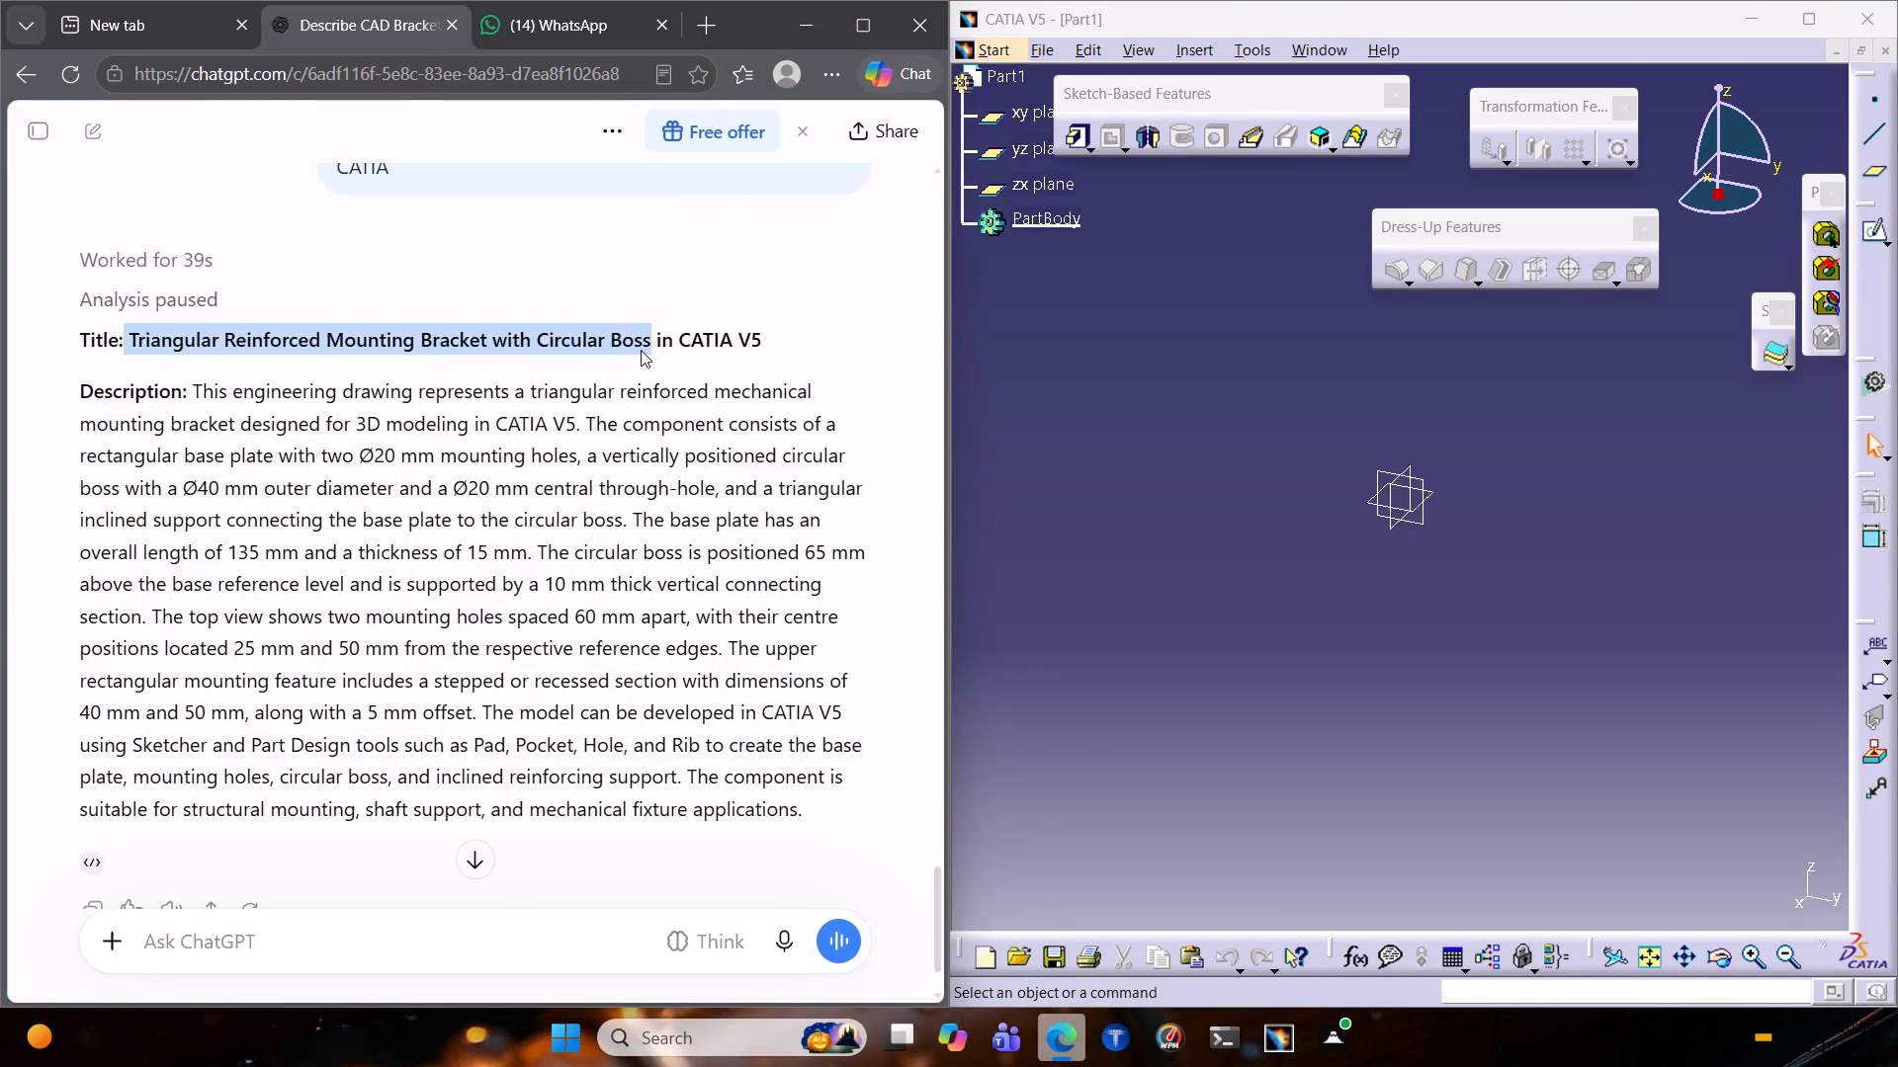
click(694, 262)
click(798, 30)
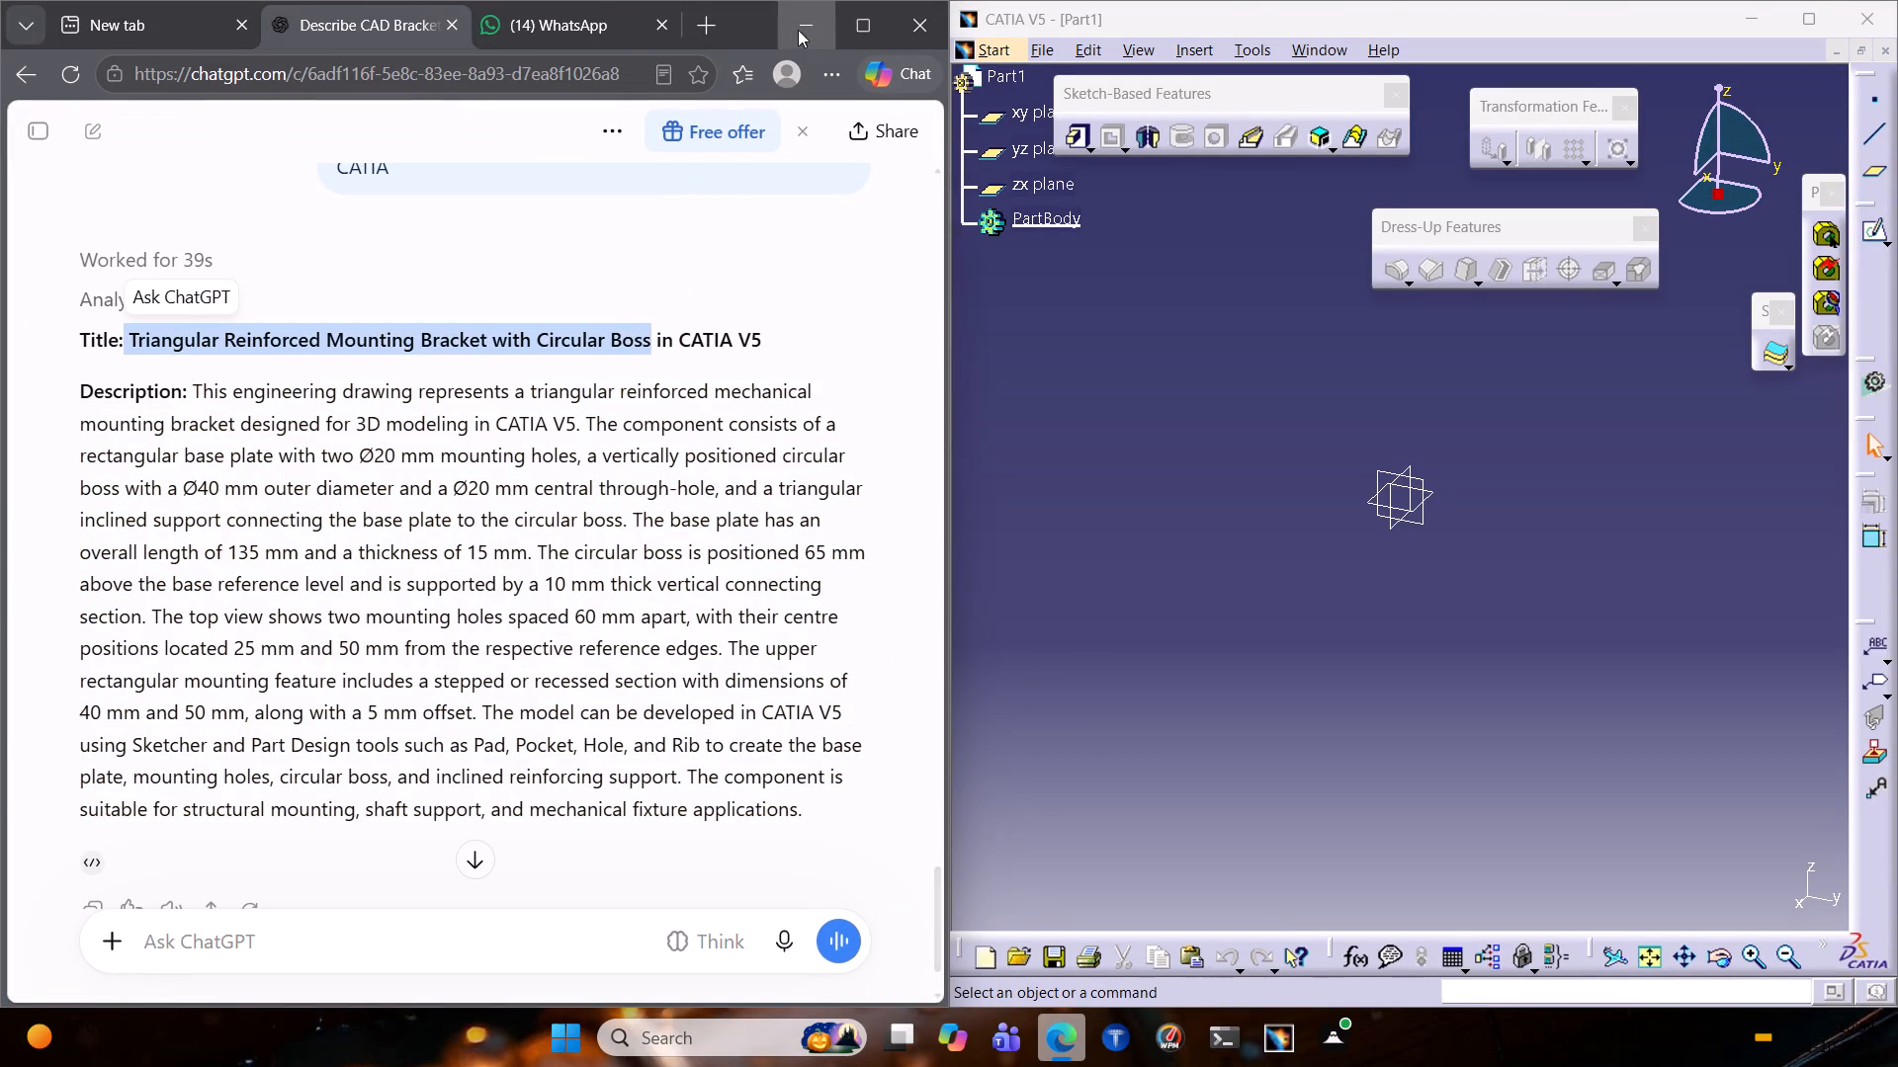
Back in CATIA, set the part's Part Number property to the copied title "Triangular Reinforced Mounting Bracket with Circular Boss".
click(1822, 27)
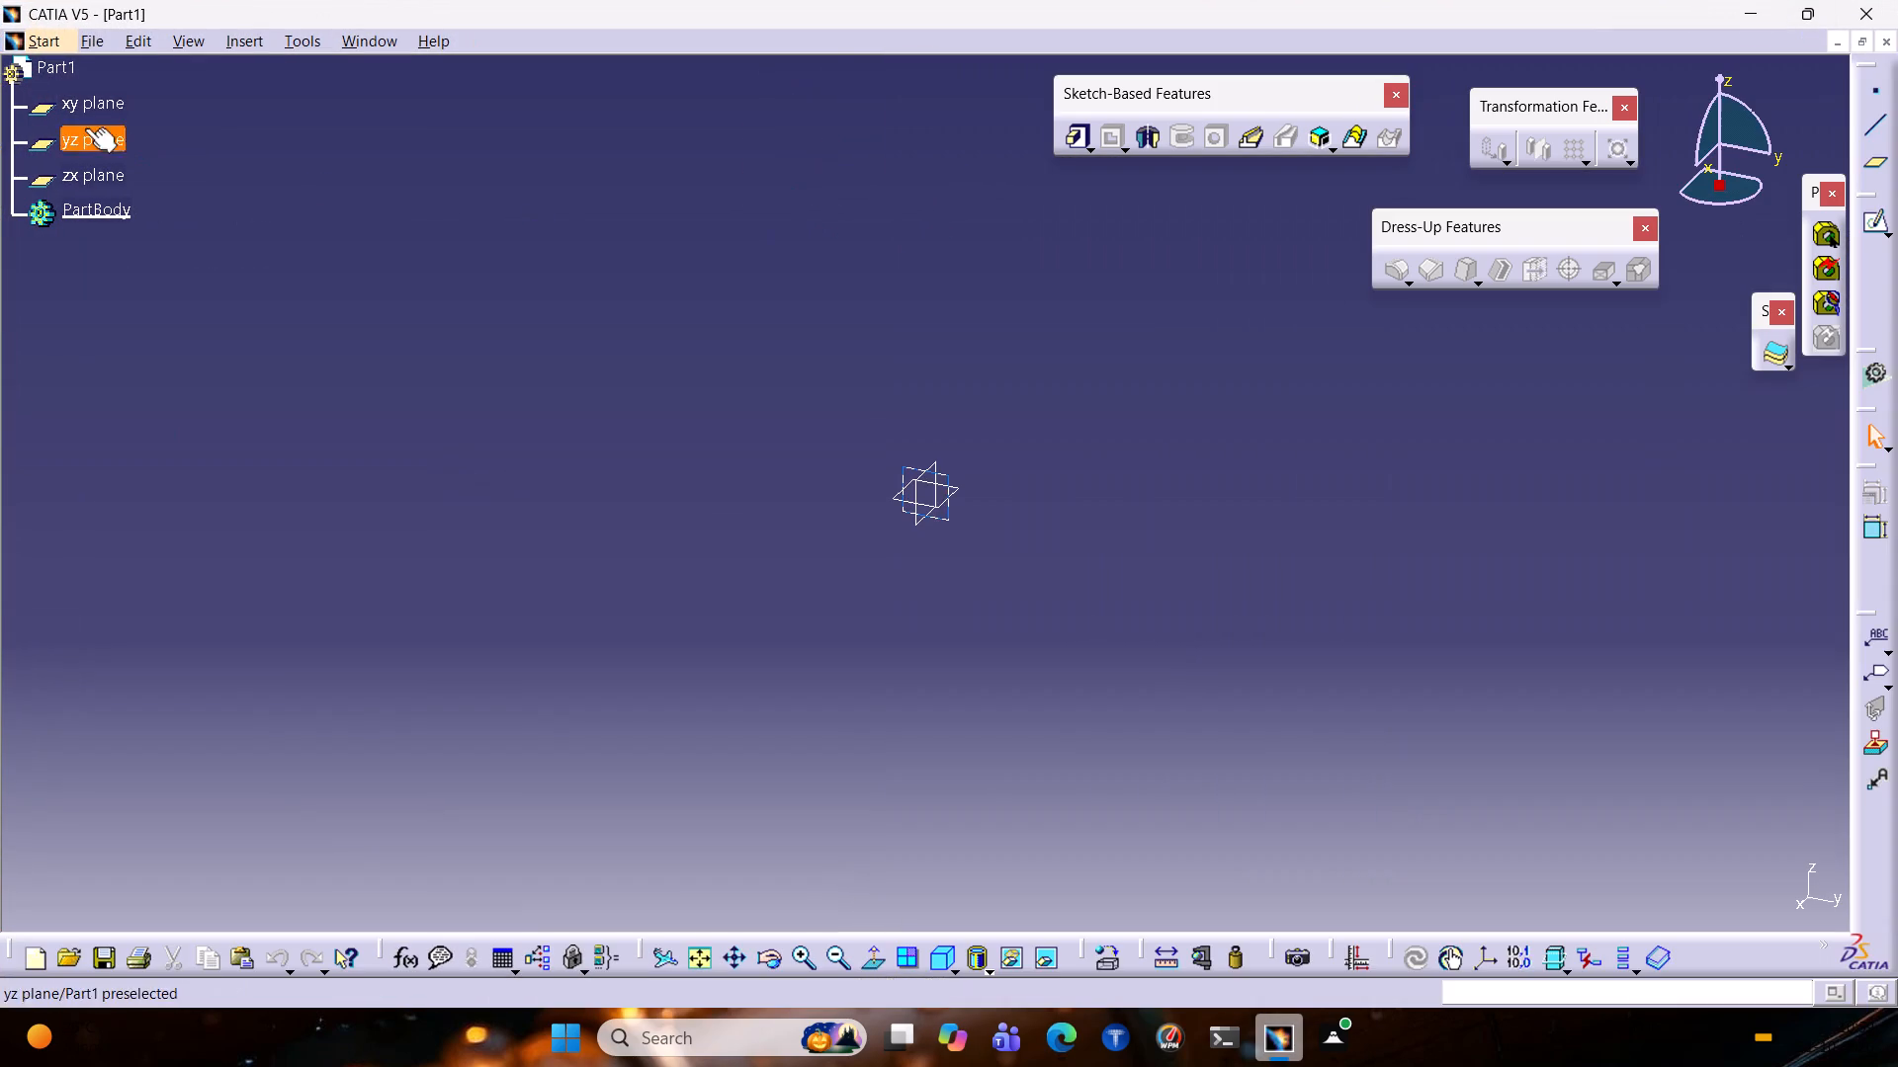
right_click(47, 72)
click(136, 206)
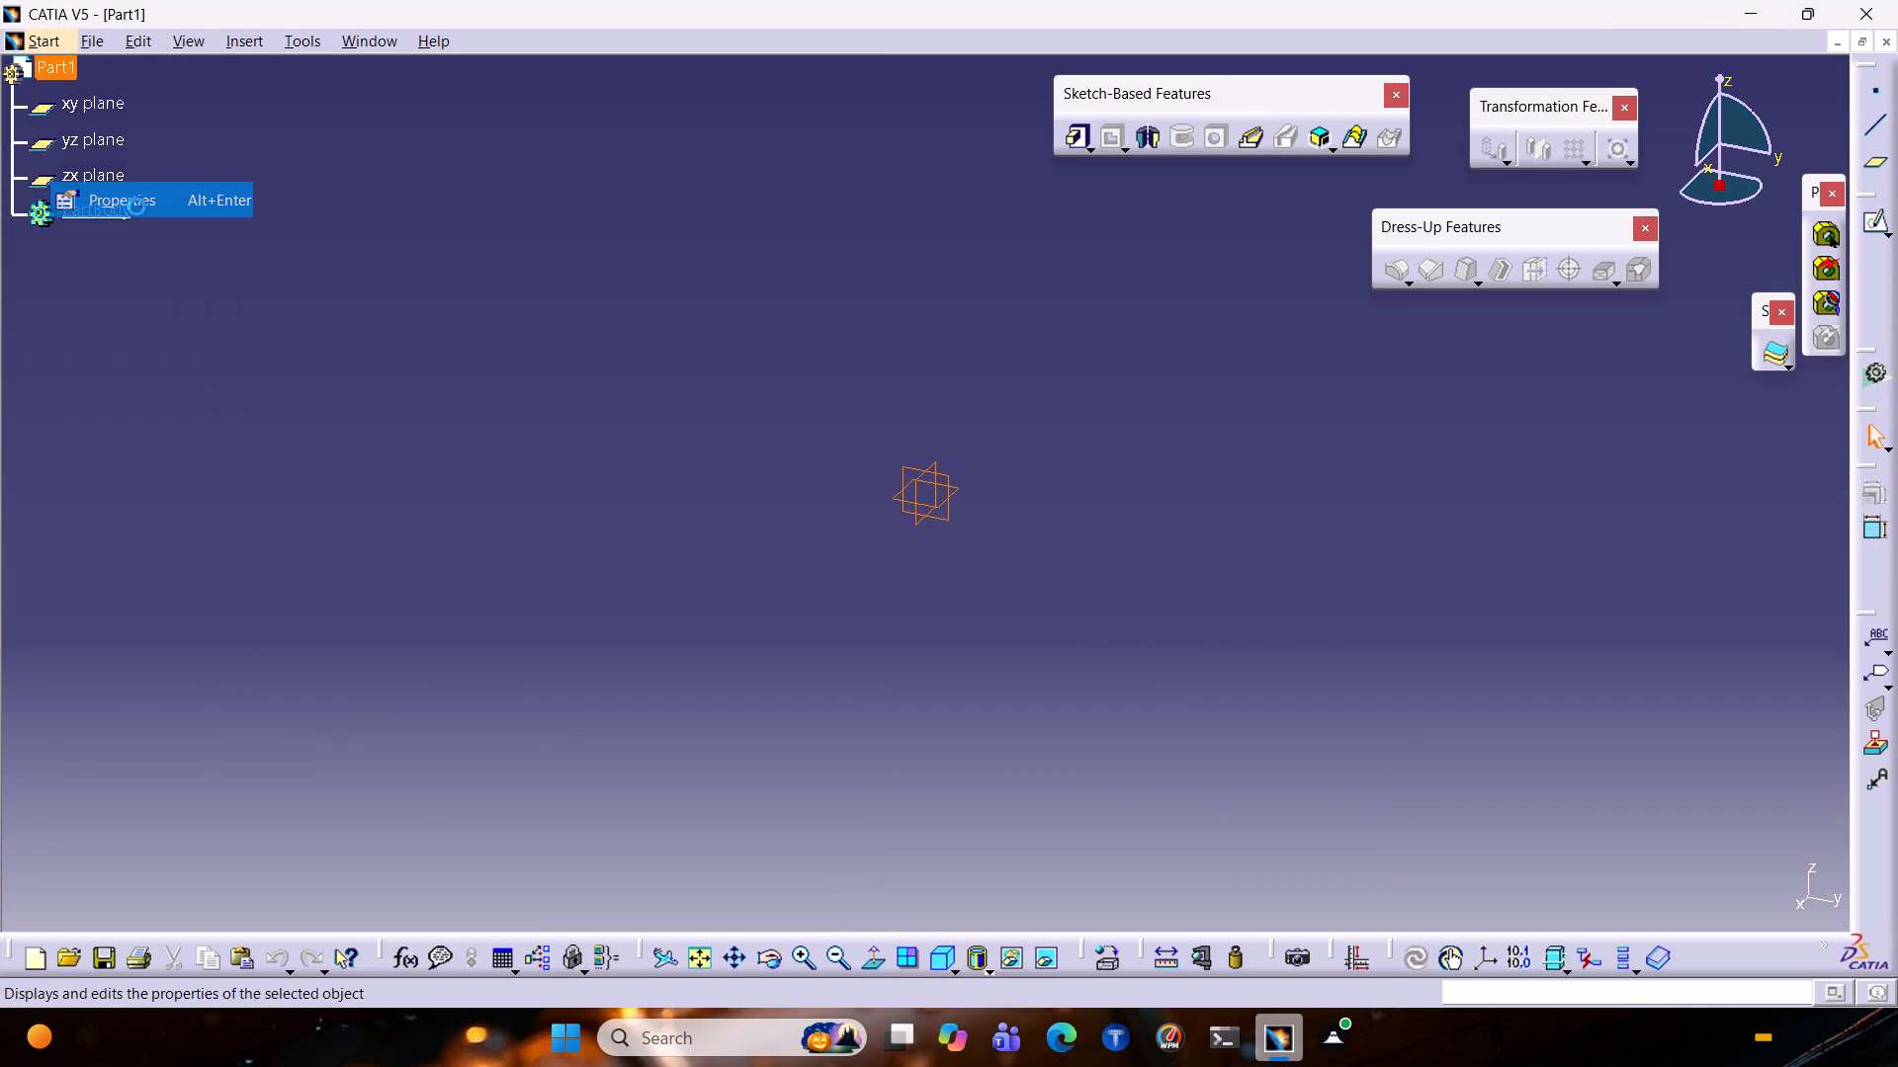
click(1505, 286)
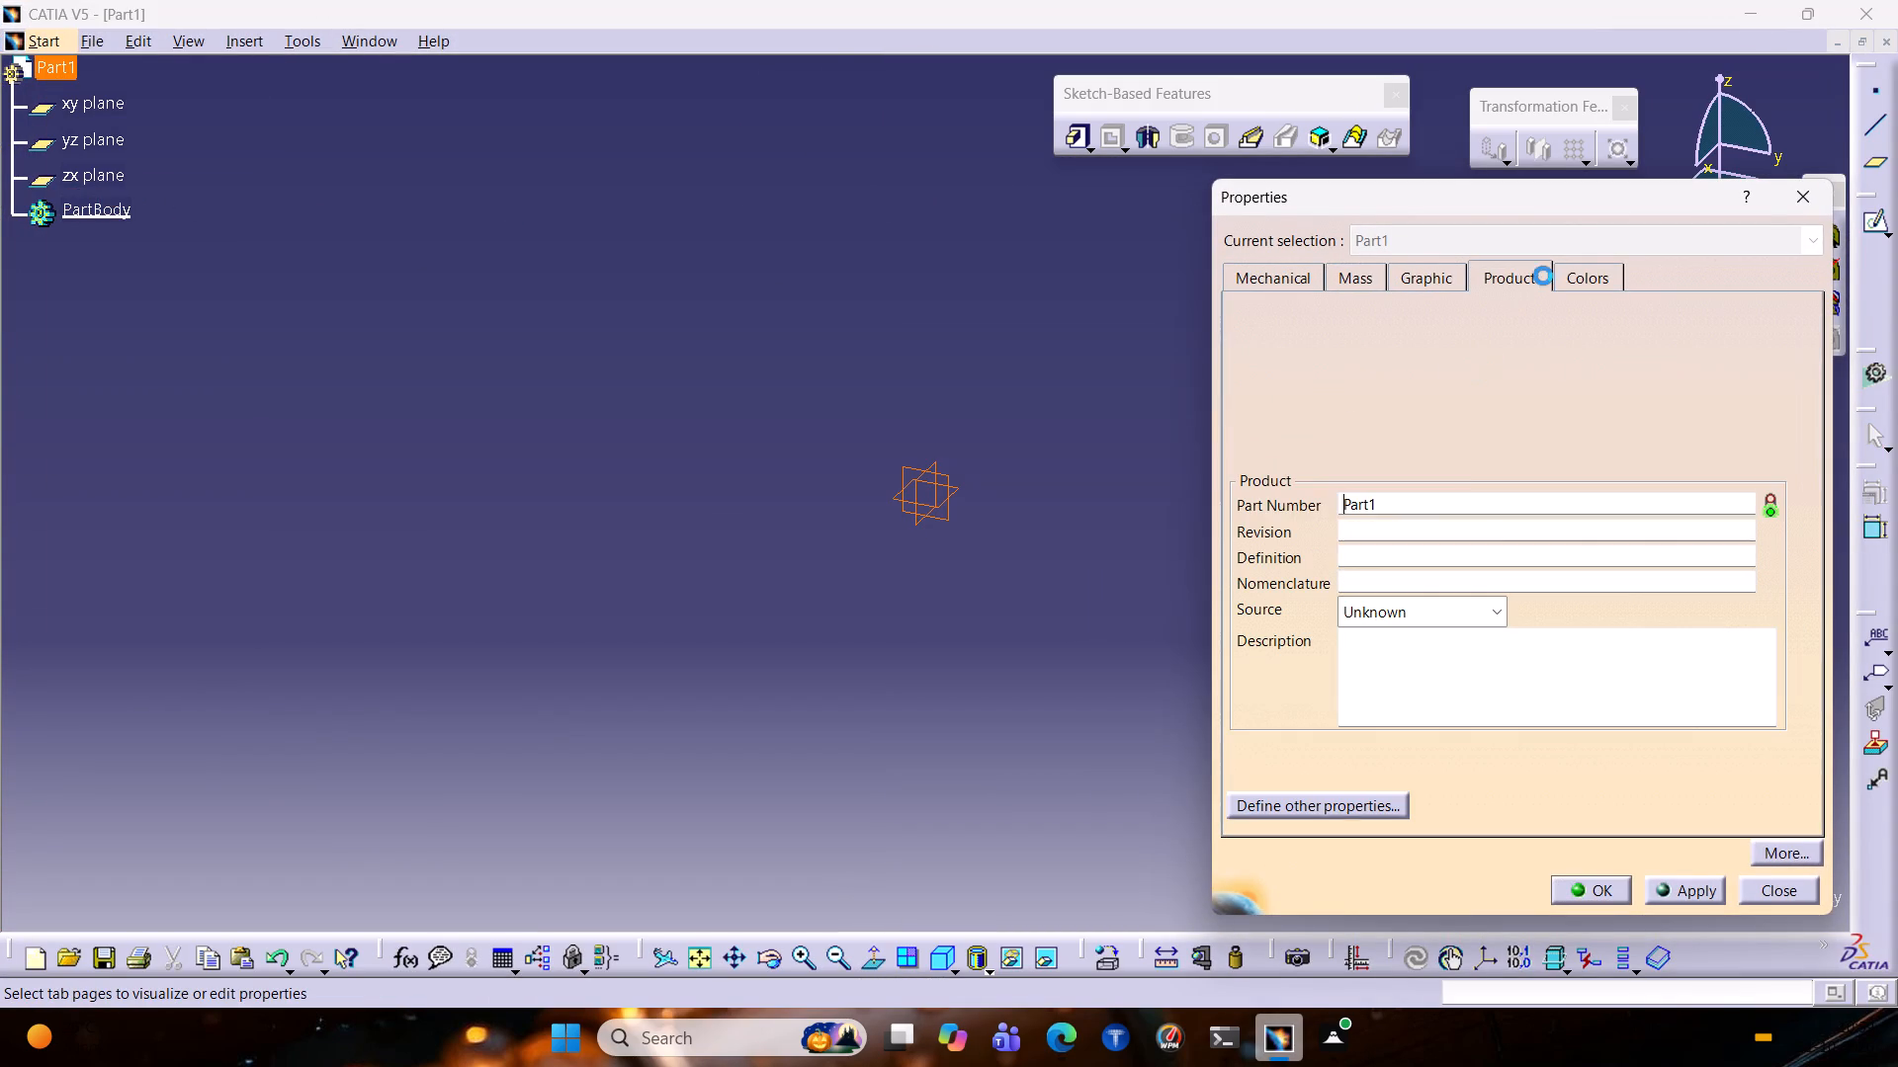
drag(1398, 506, 1246, 520)
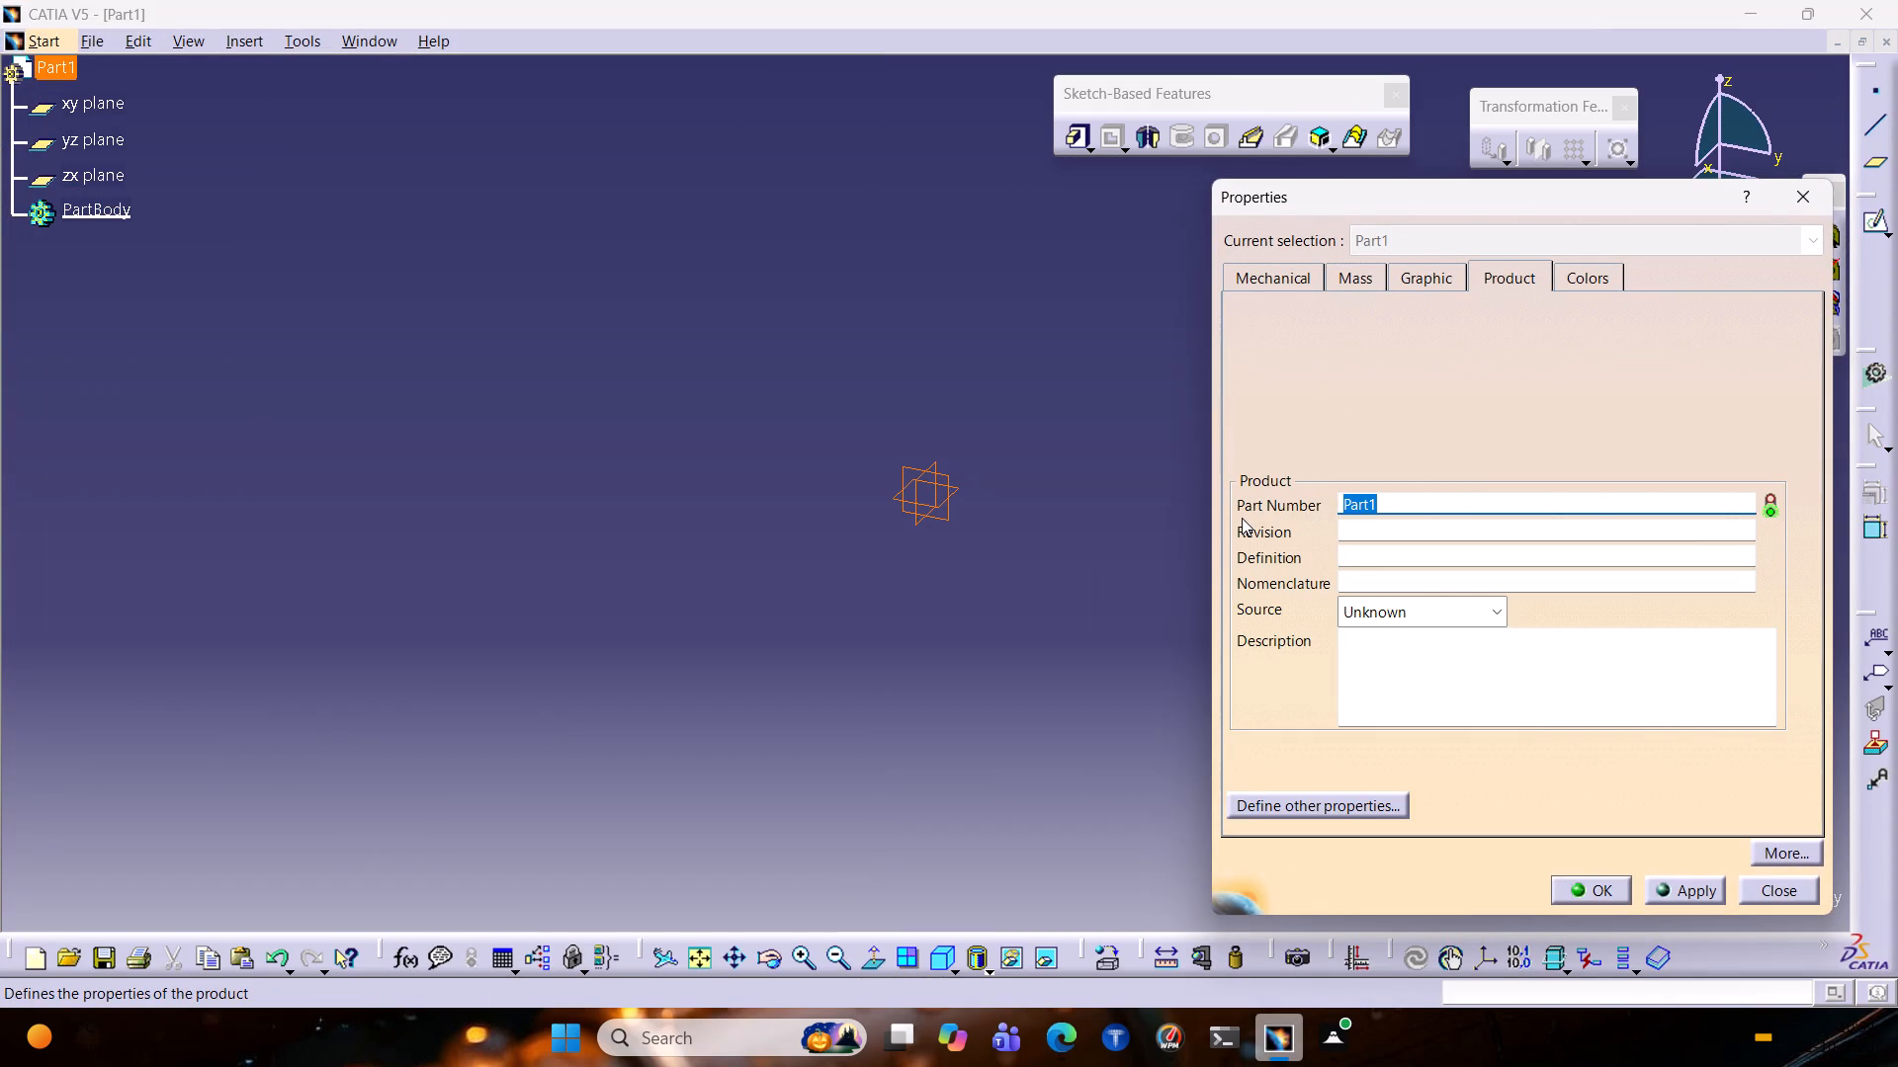
key(ctrl+v)
click(1579, 900)
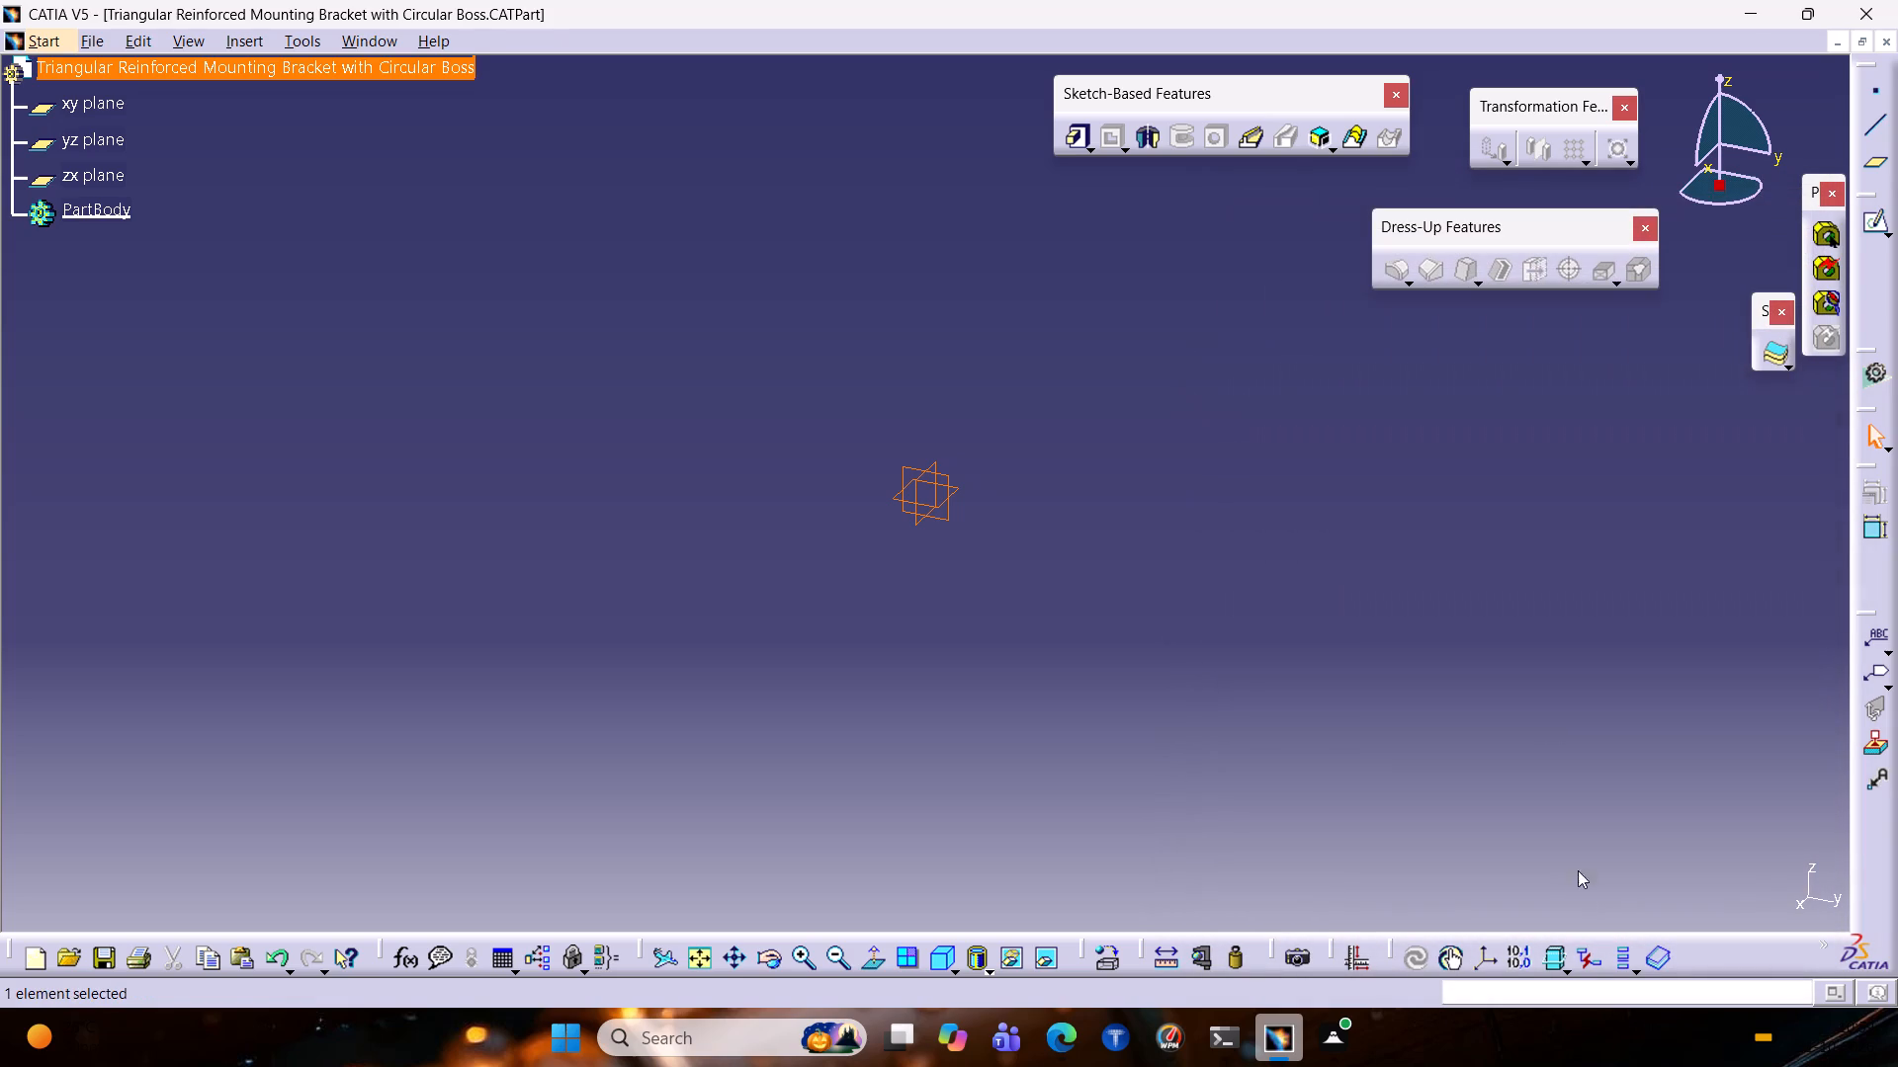
Start recording the MS VBScript macro Macro1.catvbs in the current part document.
click(310, 46)
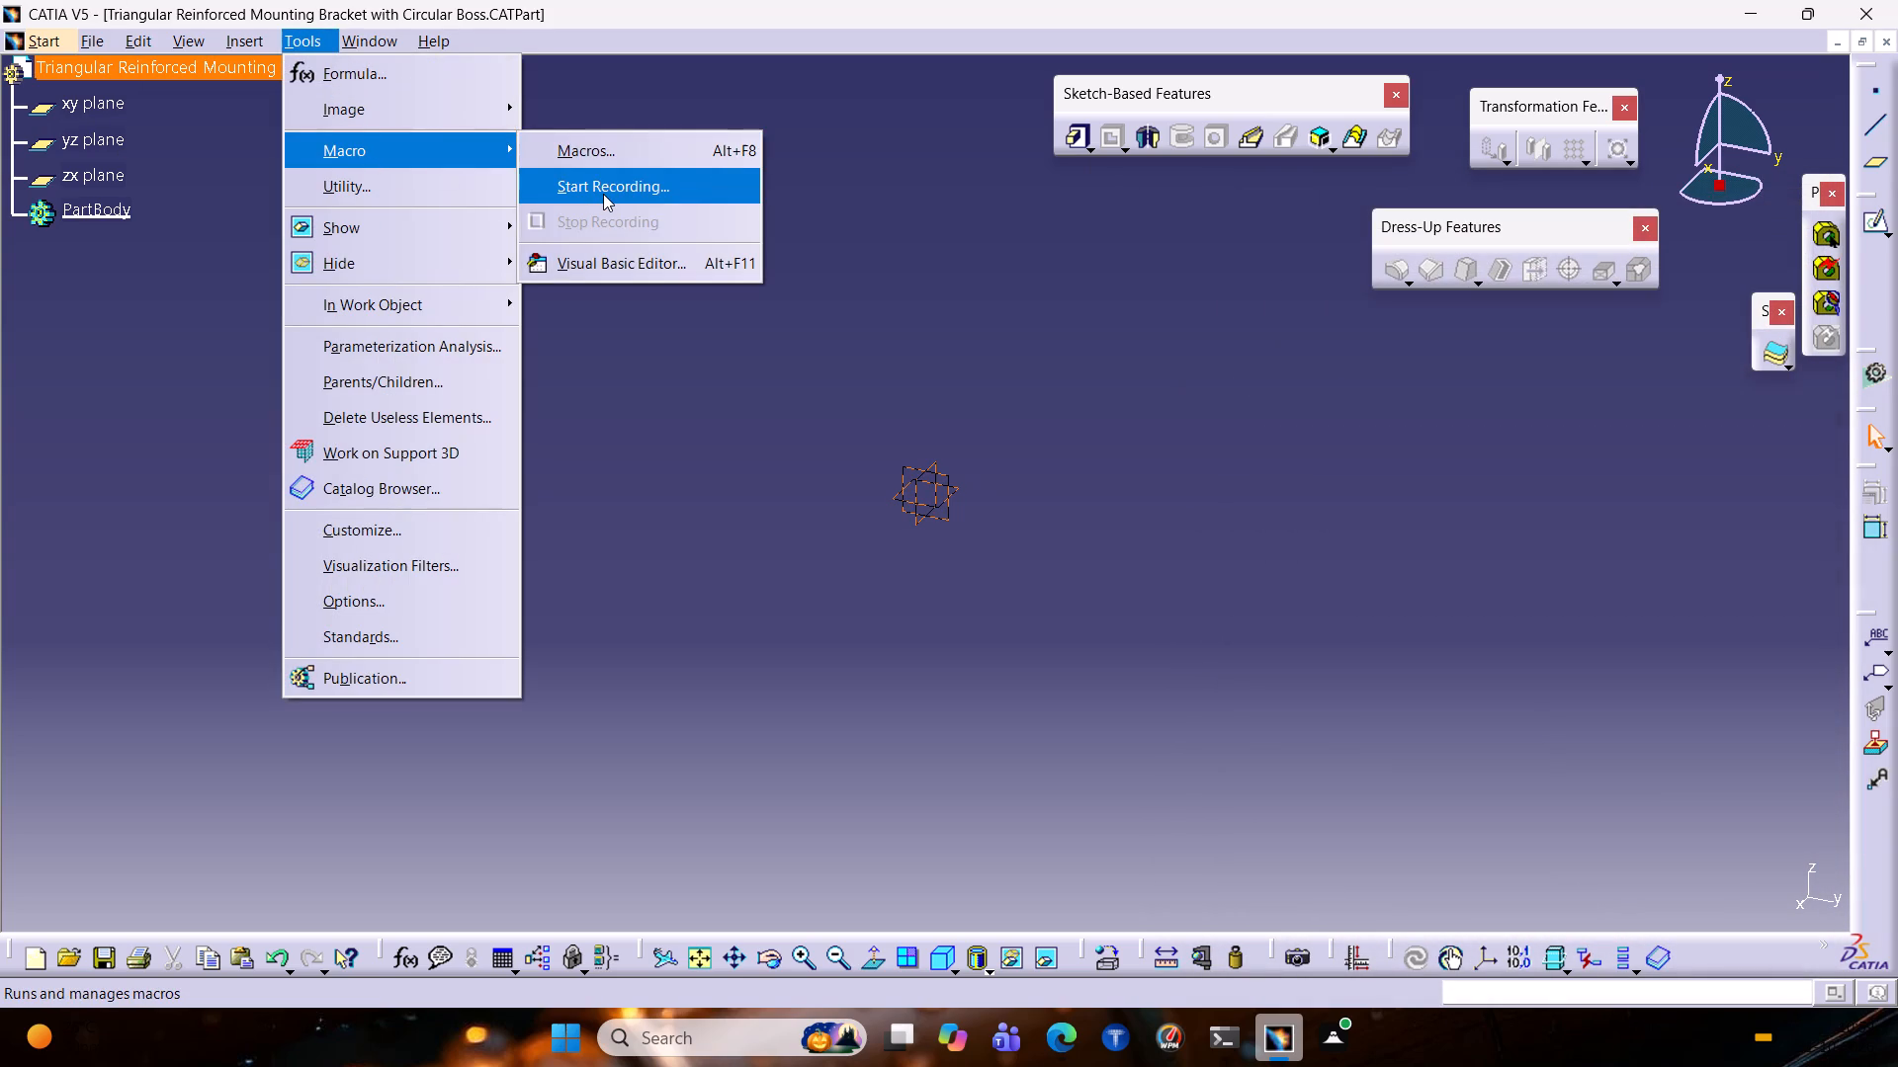
click(603, 194)
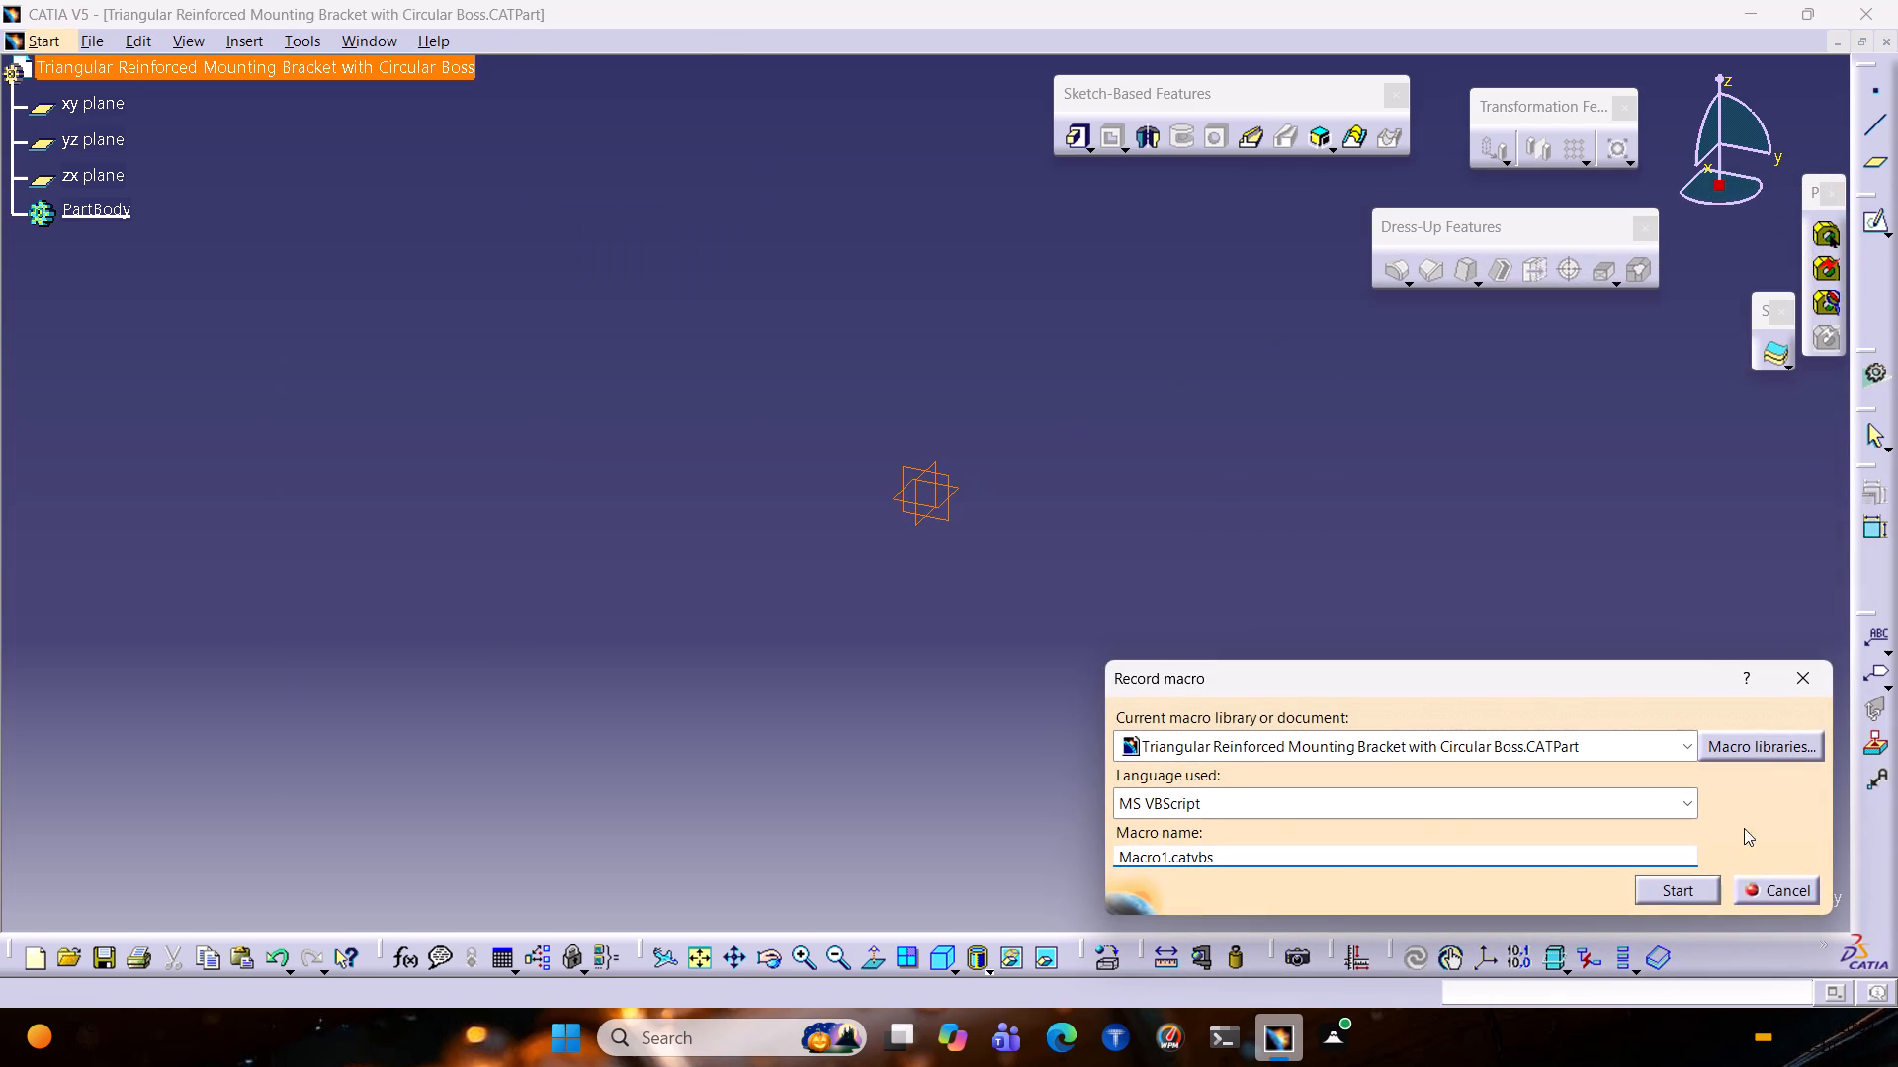
click(1686, 884)
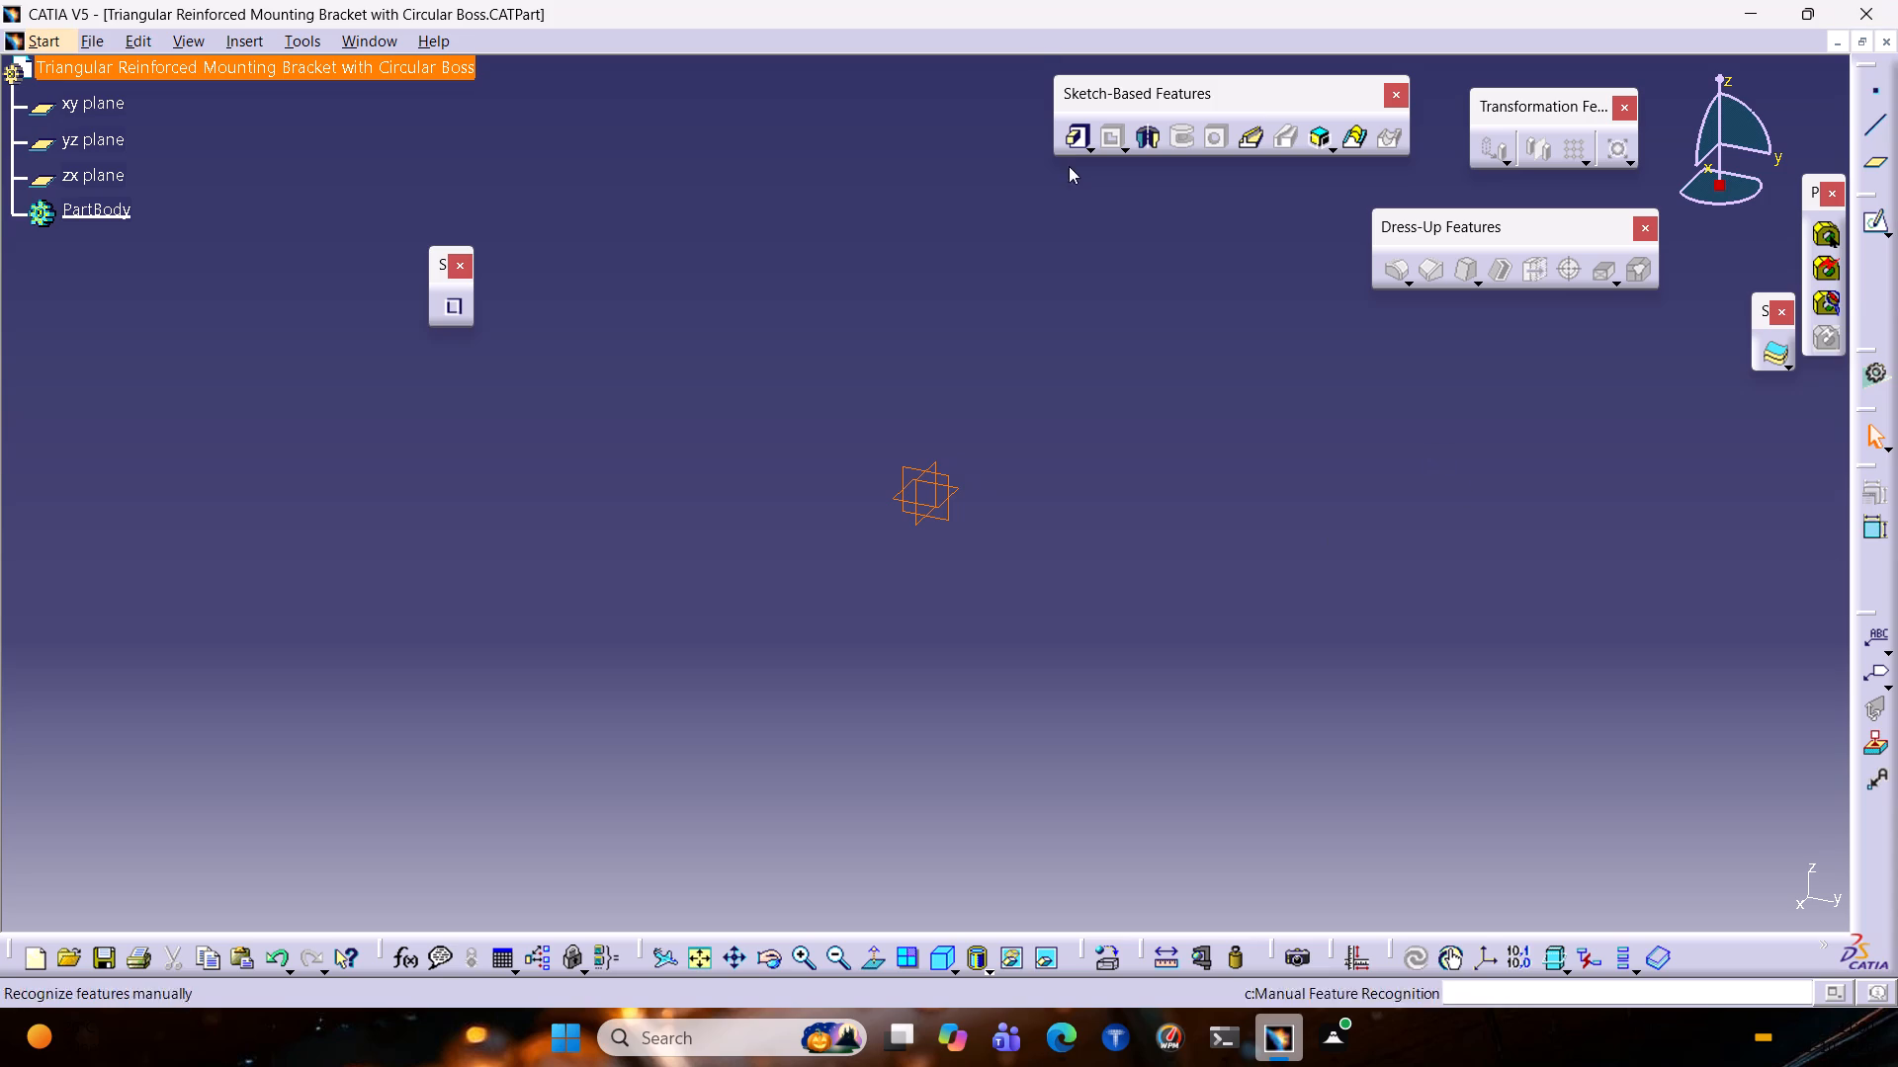
Open a new sketch on the xy plane.
click(116, 107)
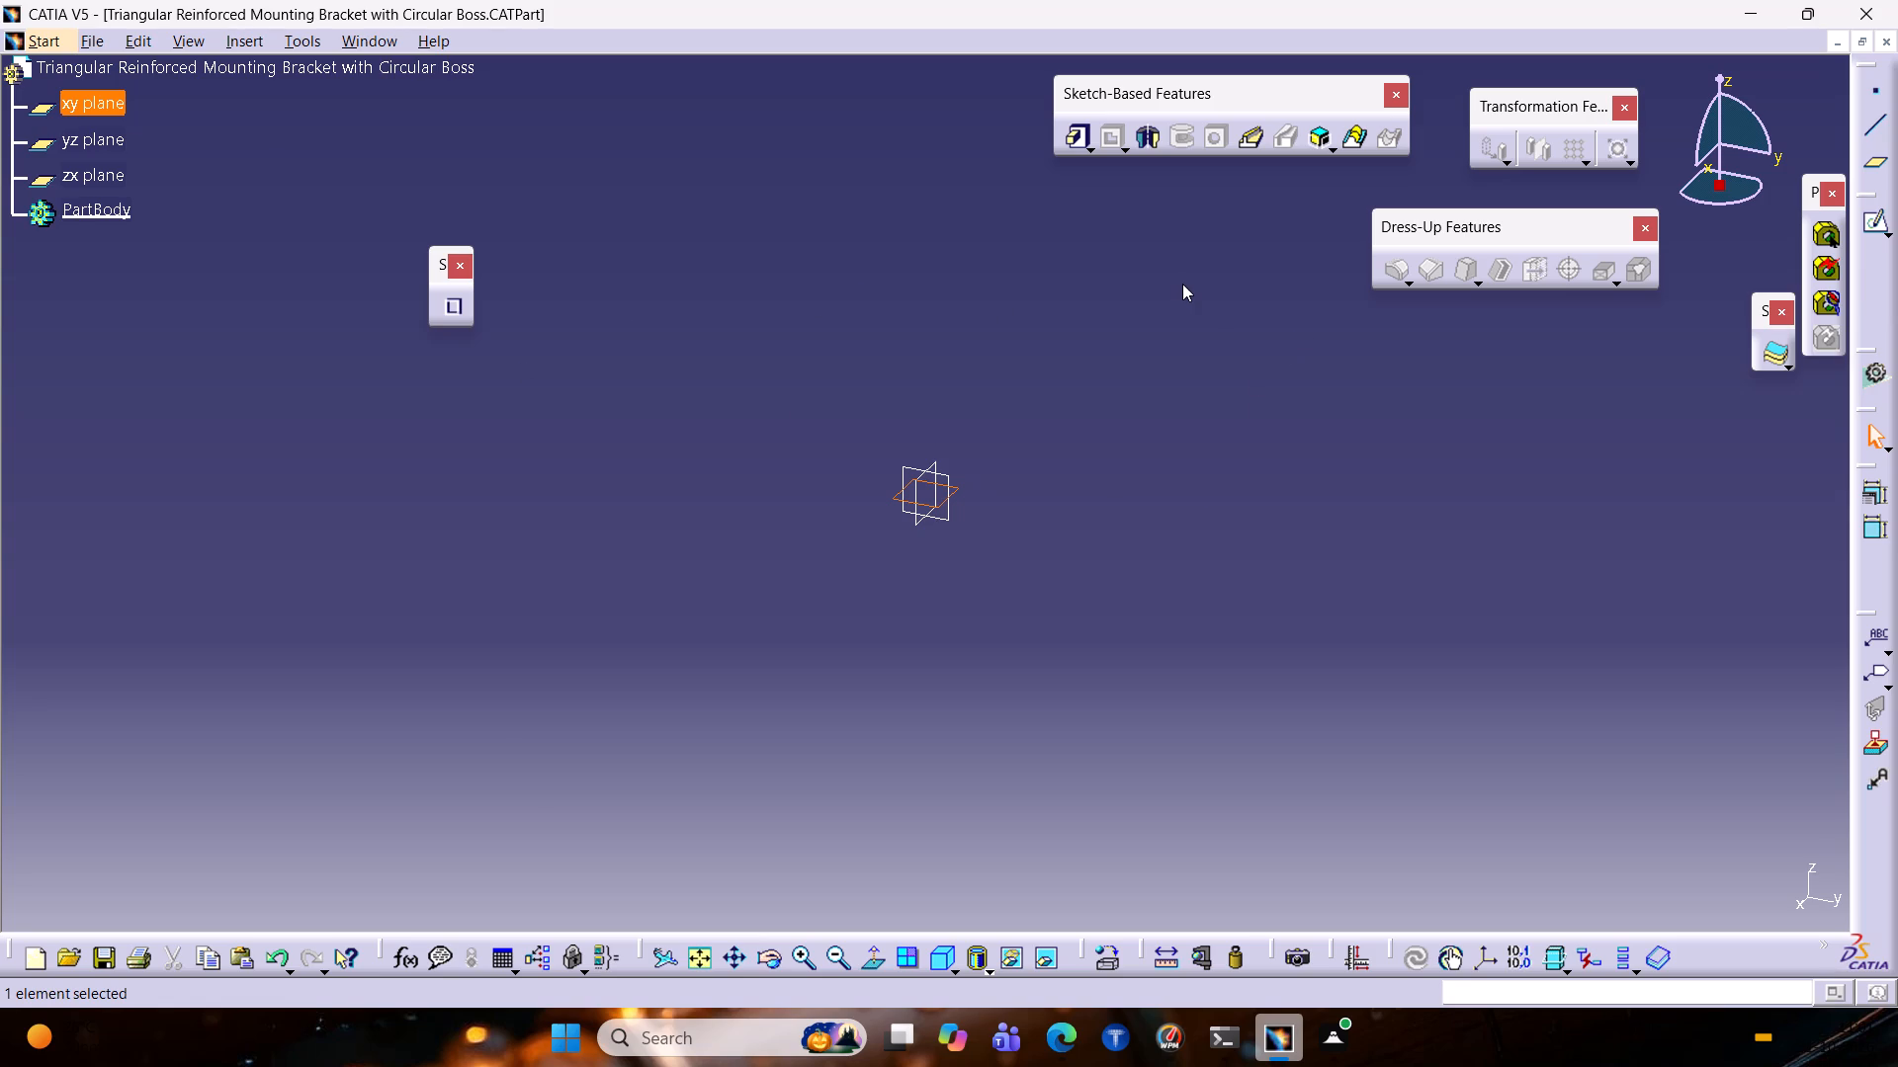
click(1860, 230)
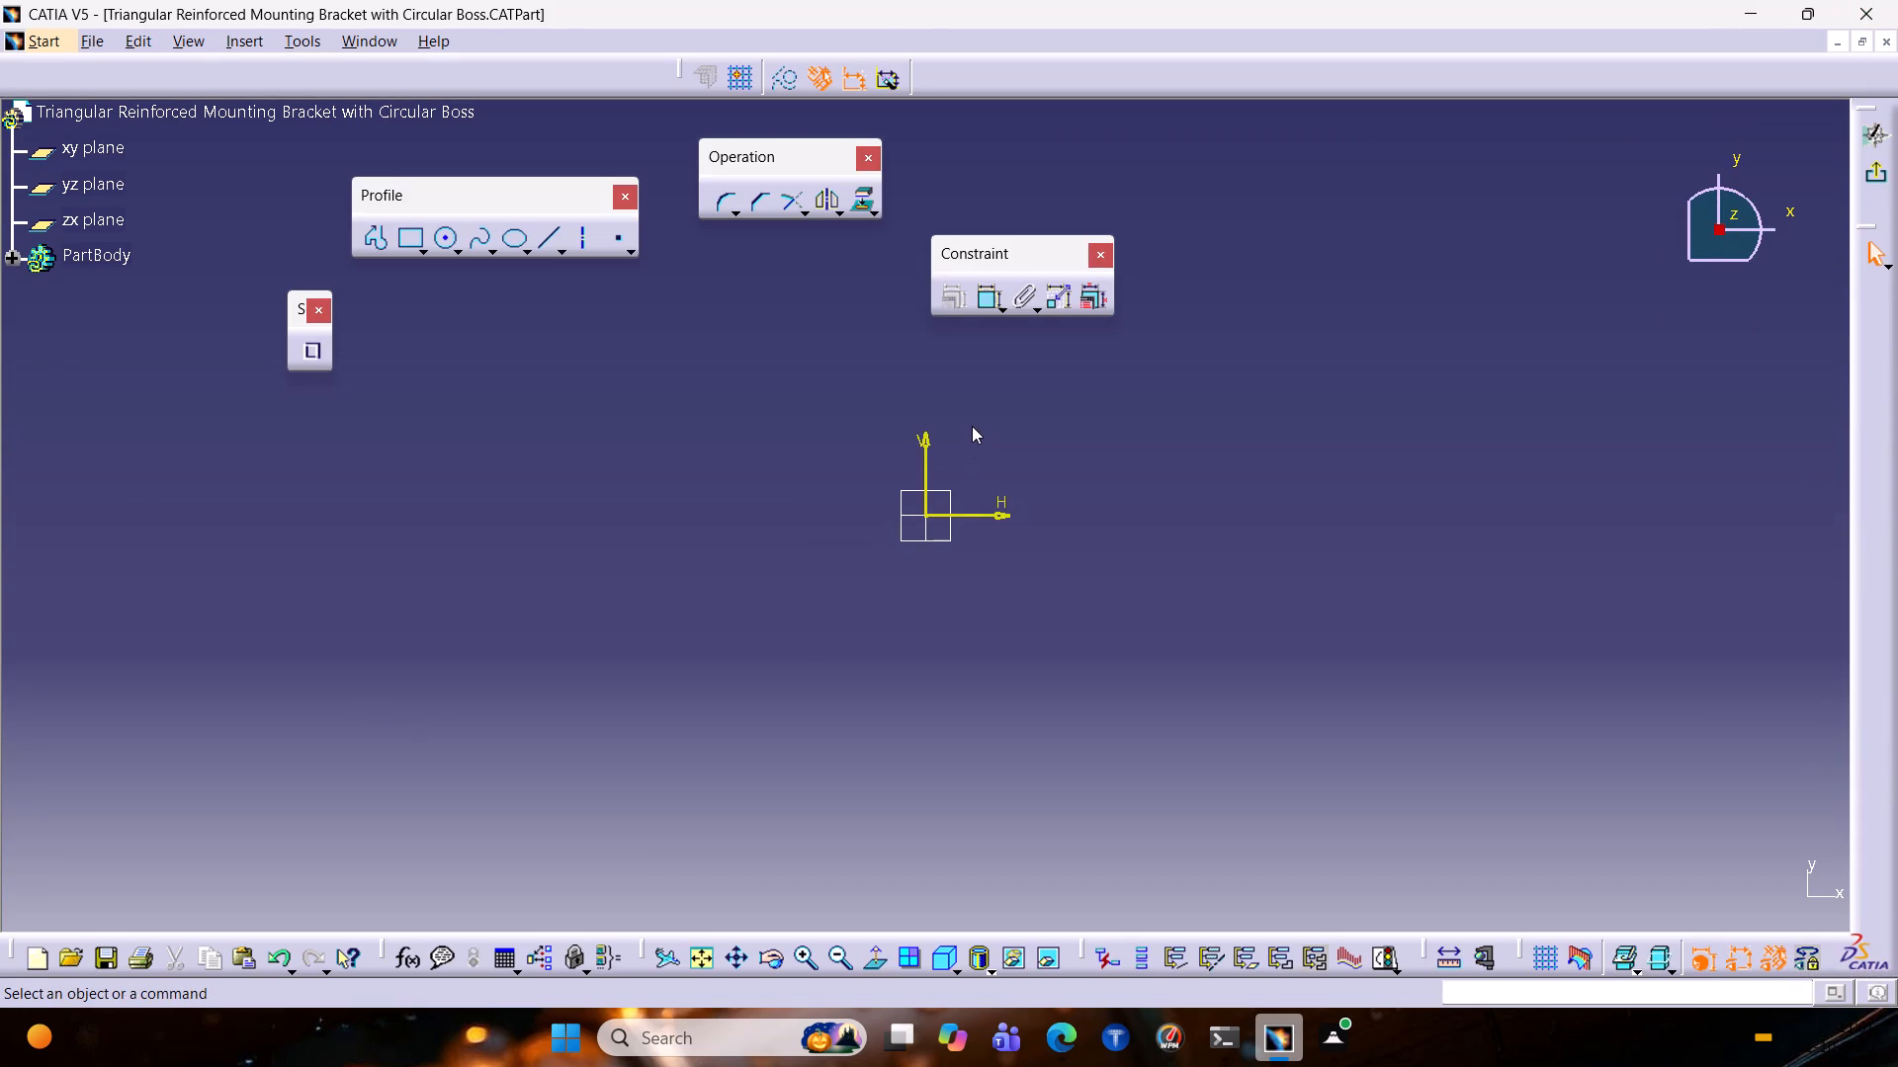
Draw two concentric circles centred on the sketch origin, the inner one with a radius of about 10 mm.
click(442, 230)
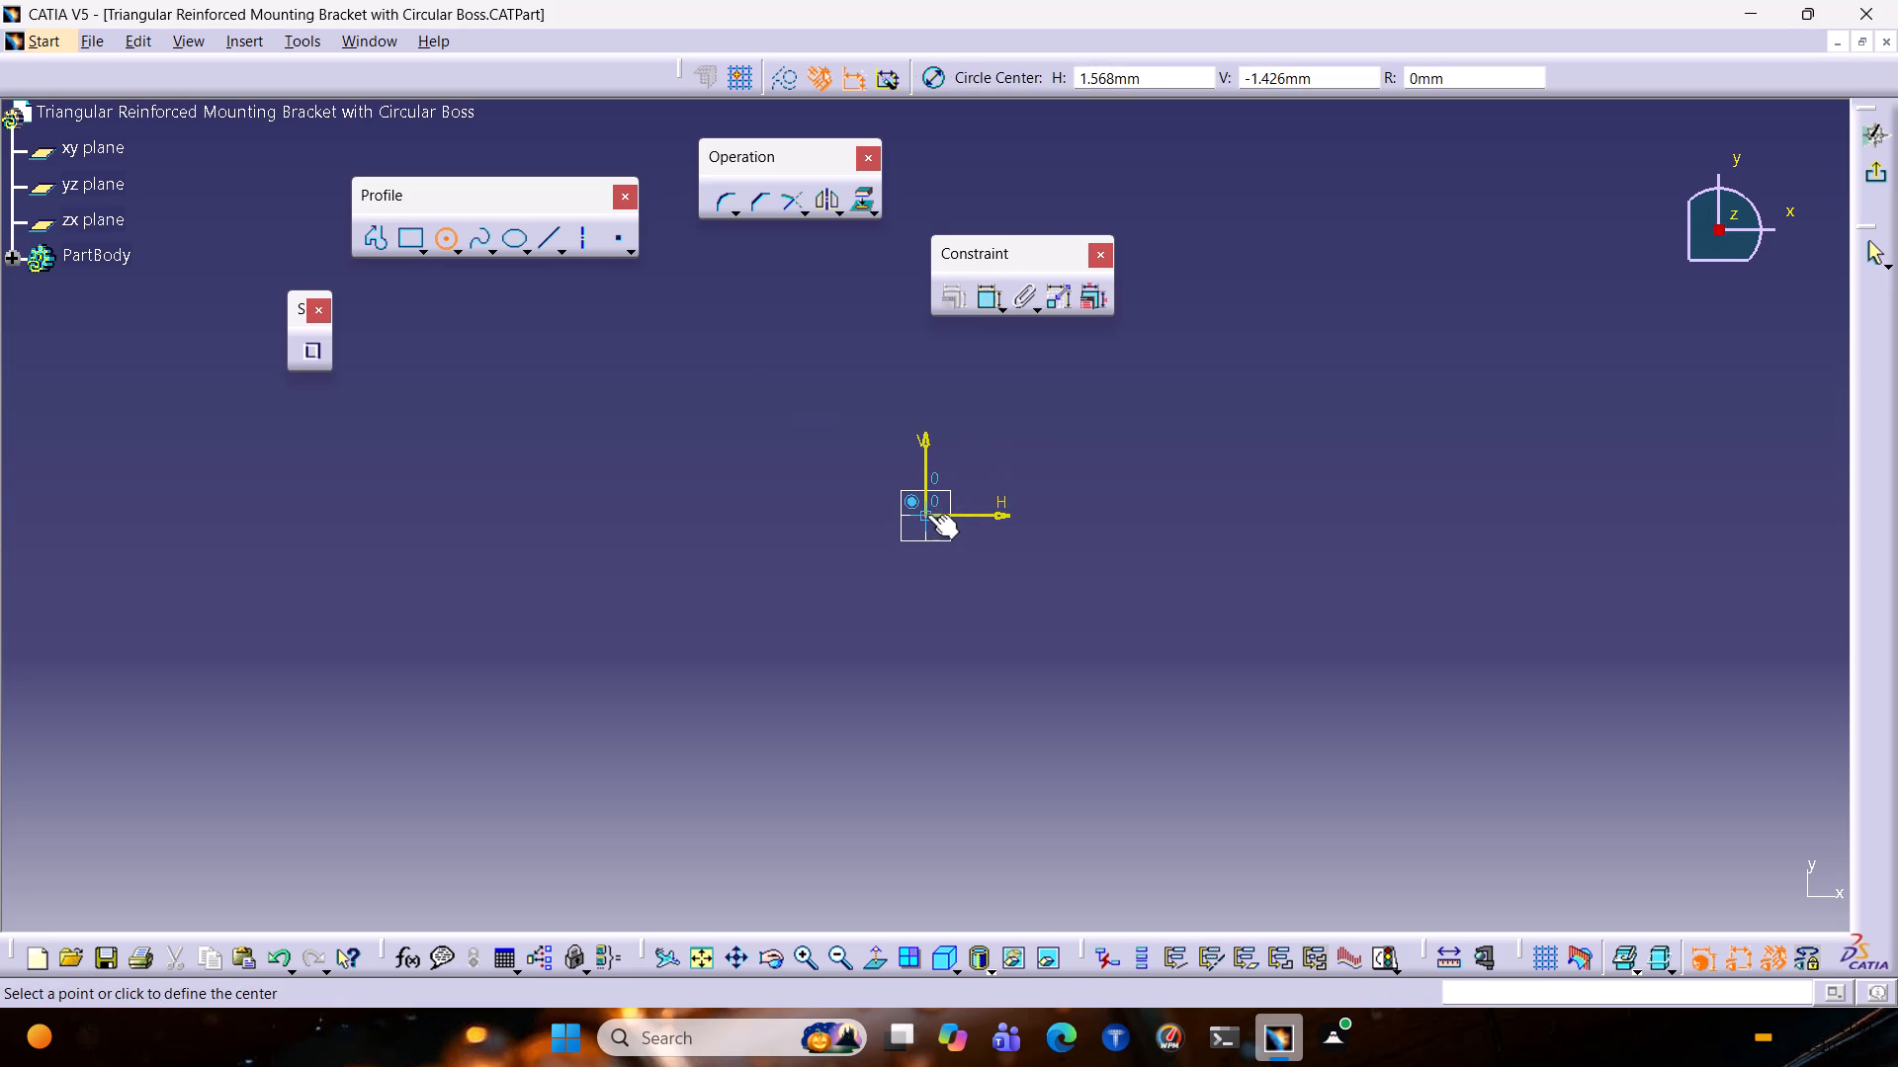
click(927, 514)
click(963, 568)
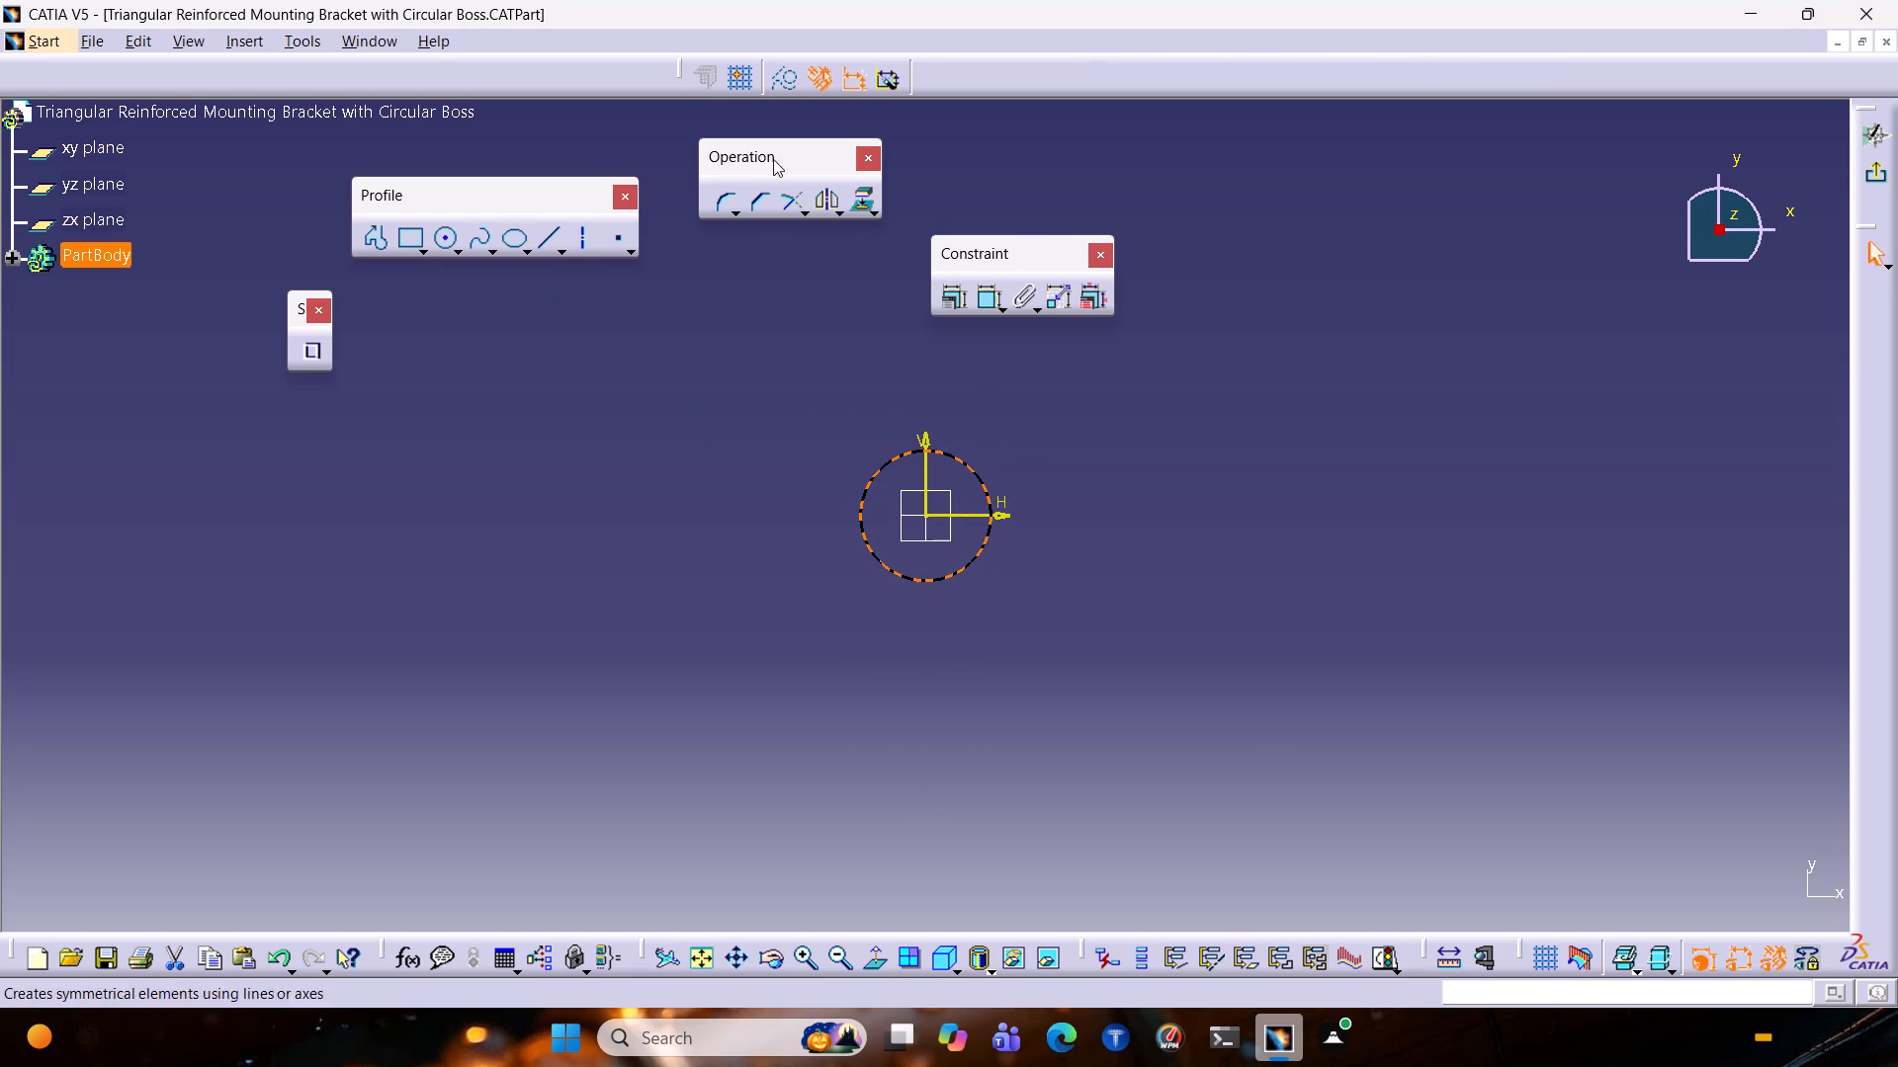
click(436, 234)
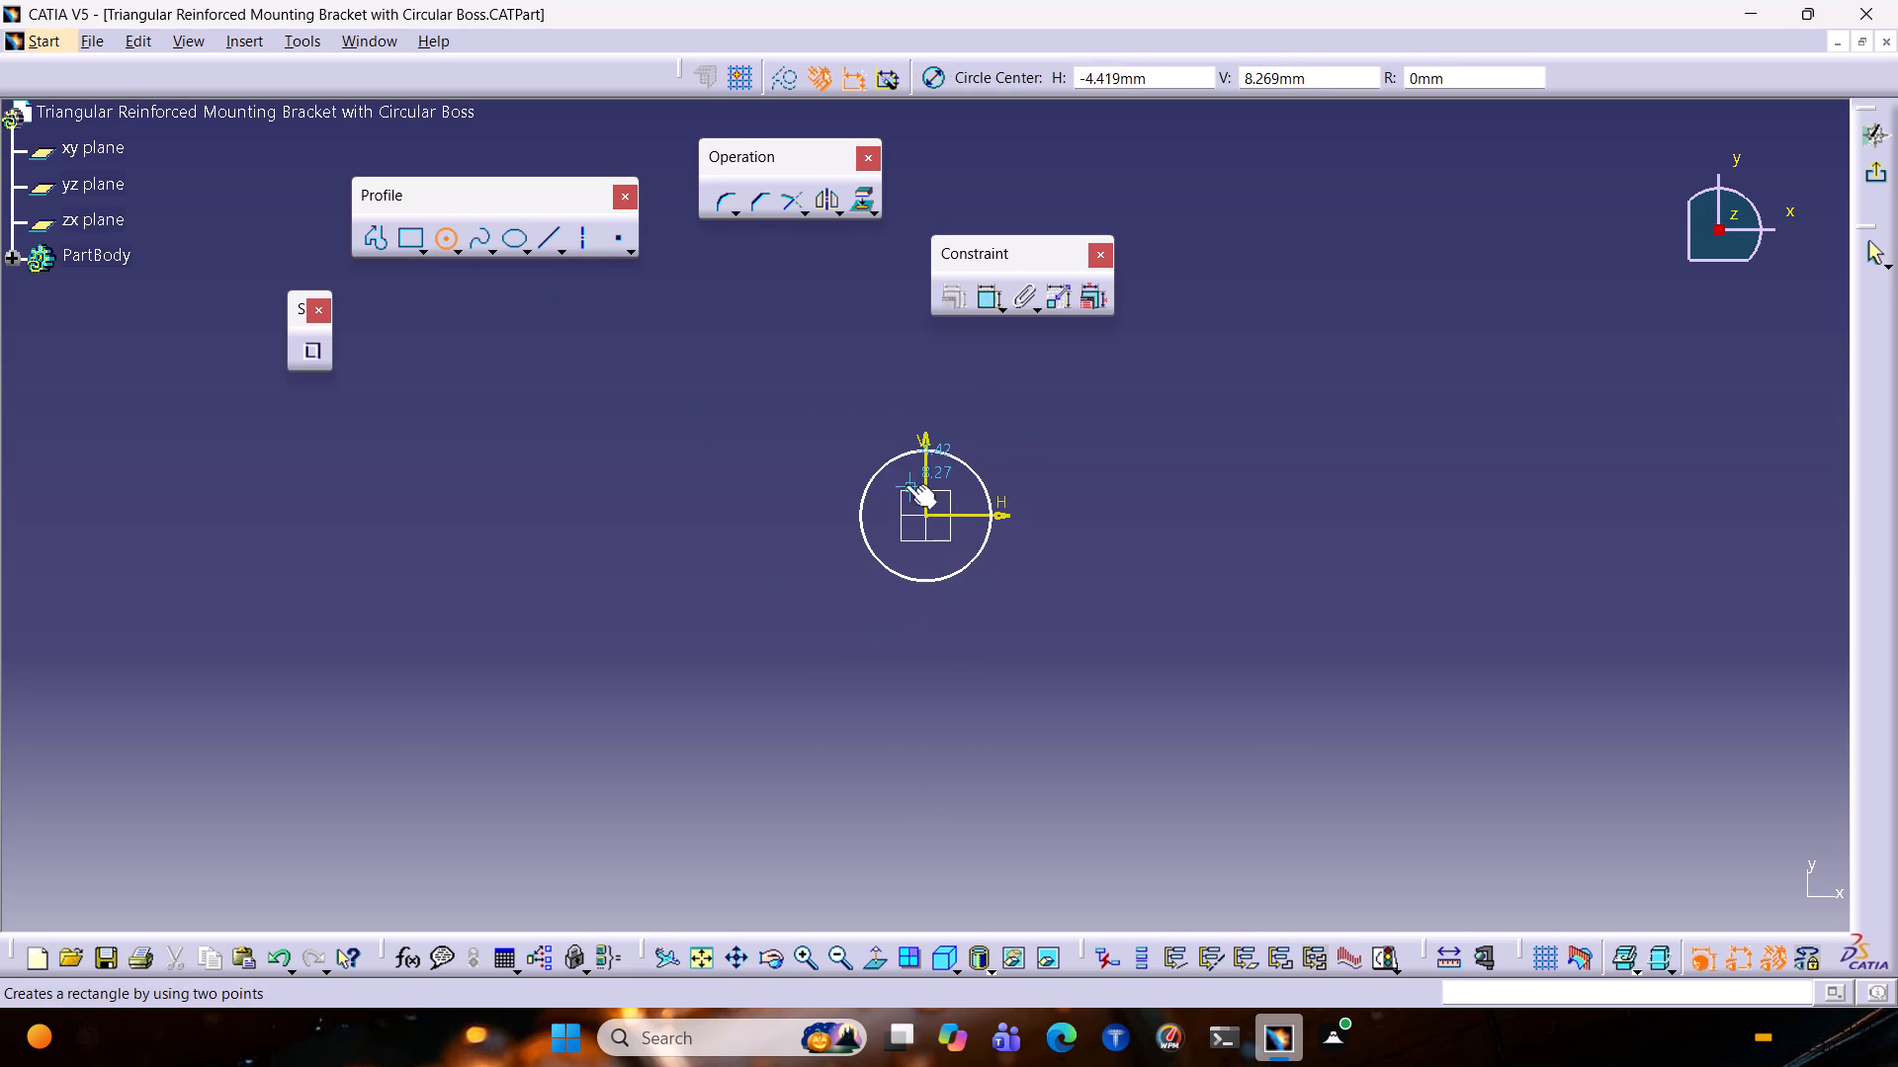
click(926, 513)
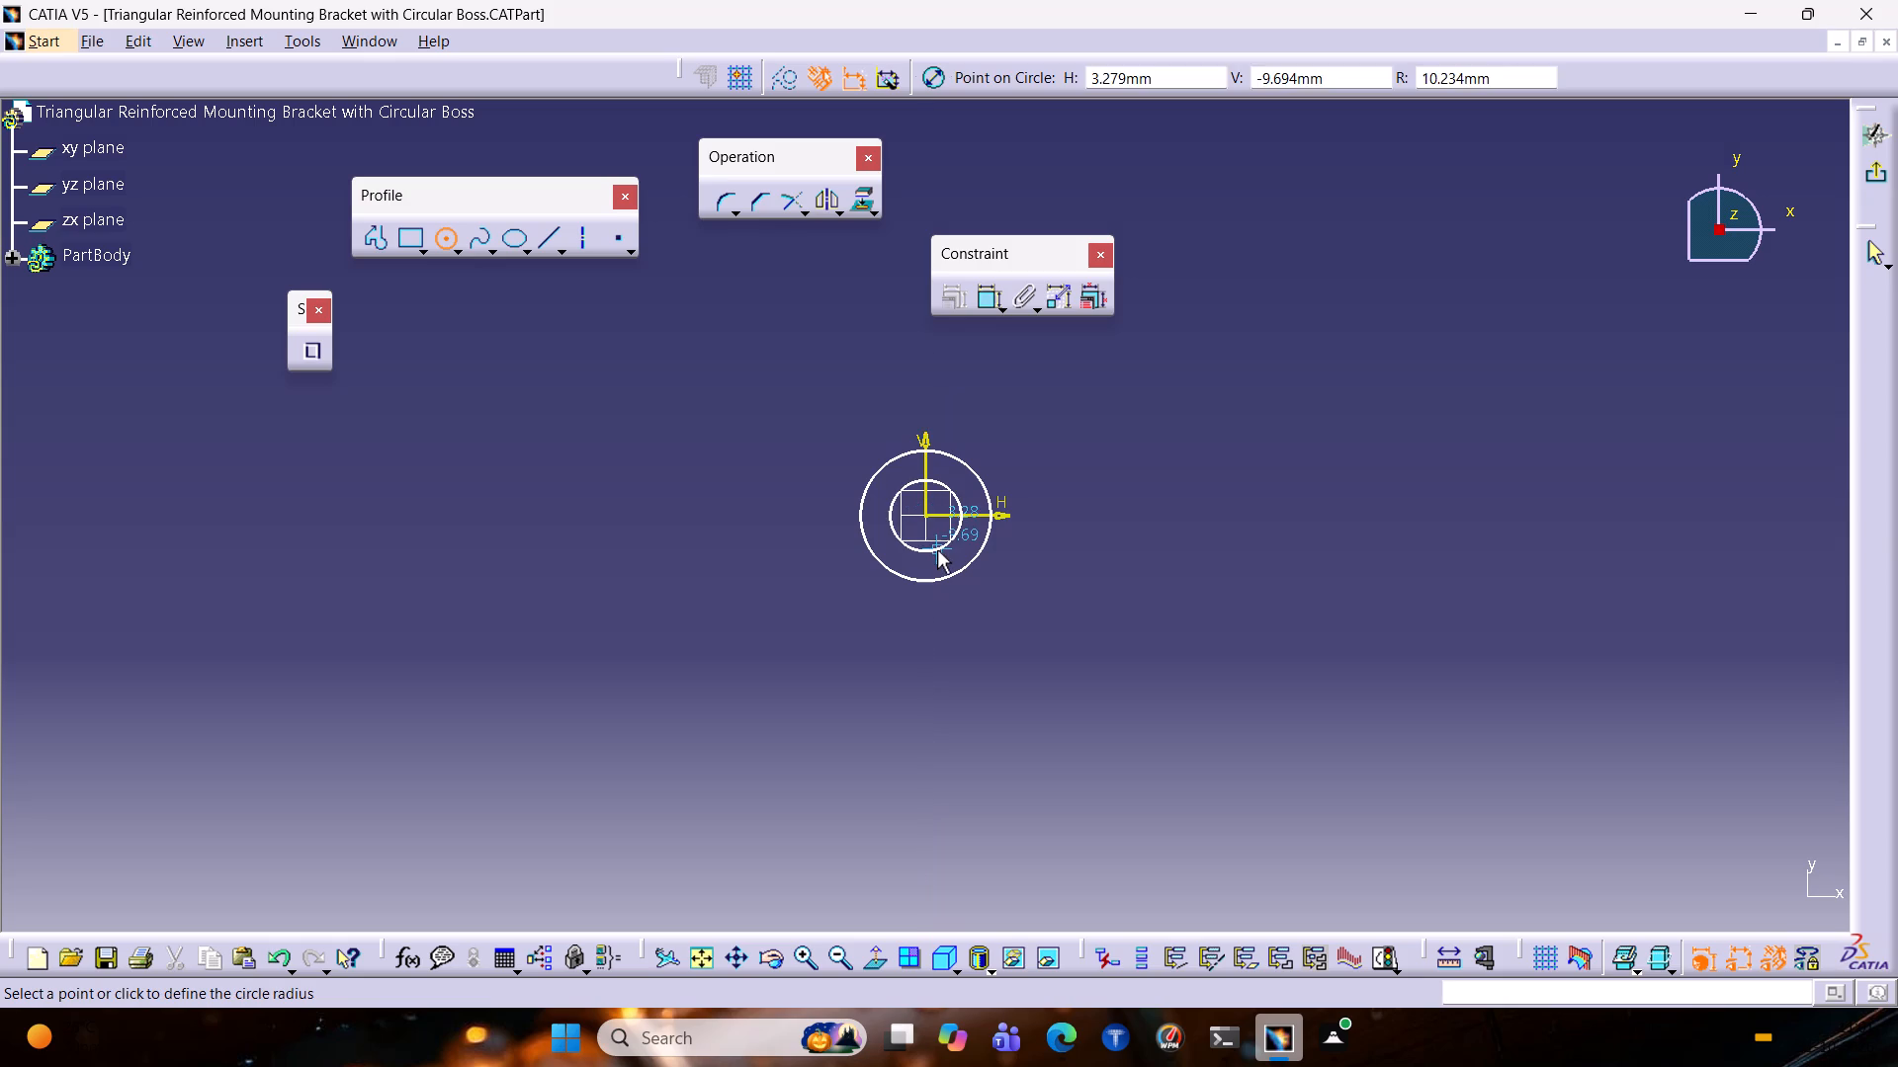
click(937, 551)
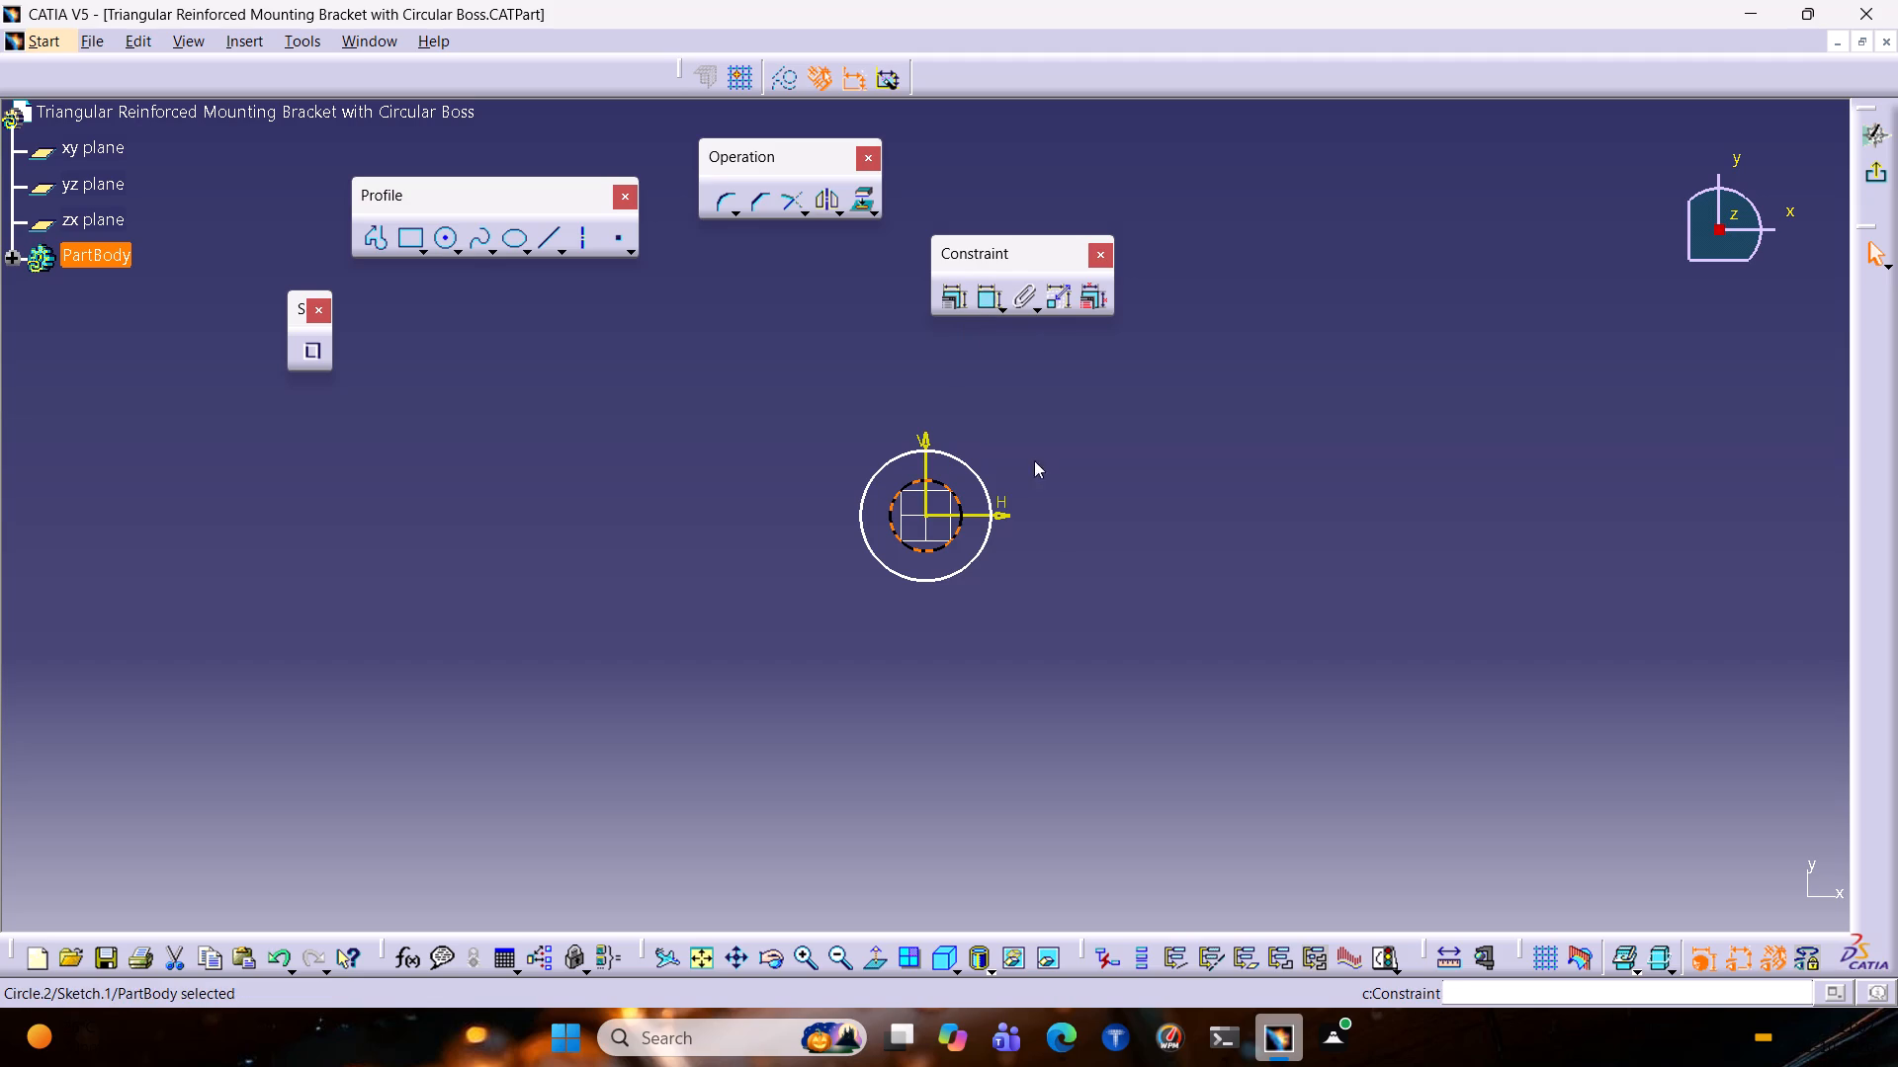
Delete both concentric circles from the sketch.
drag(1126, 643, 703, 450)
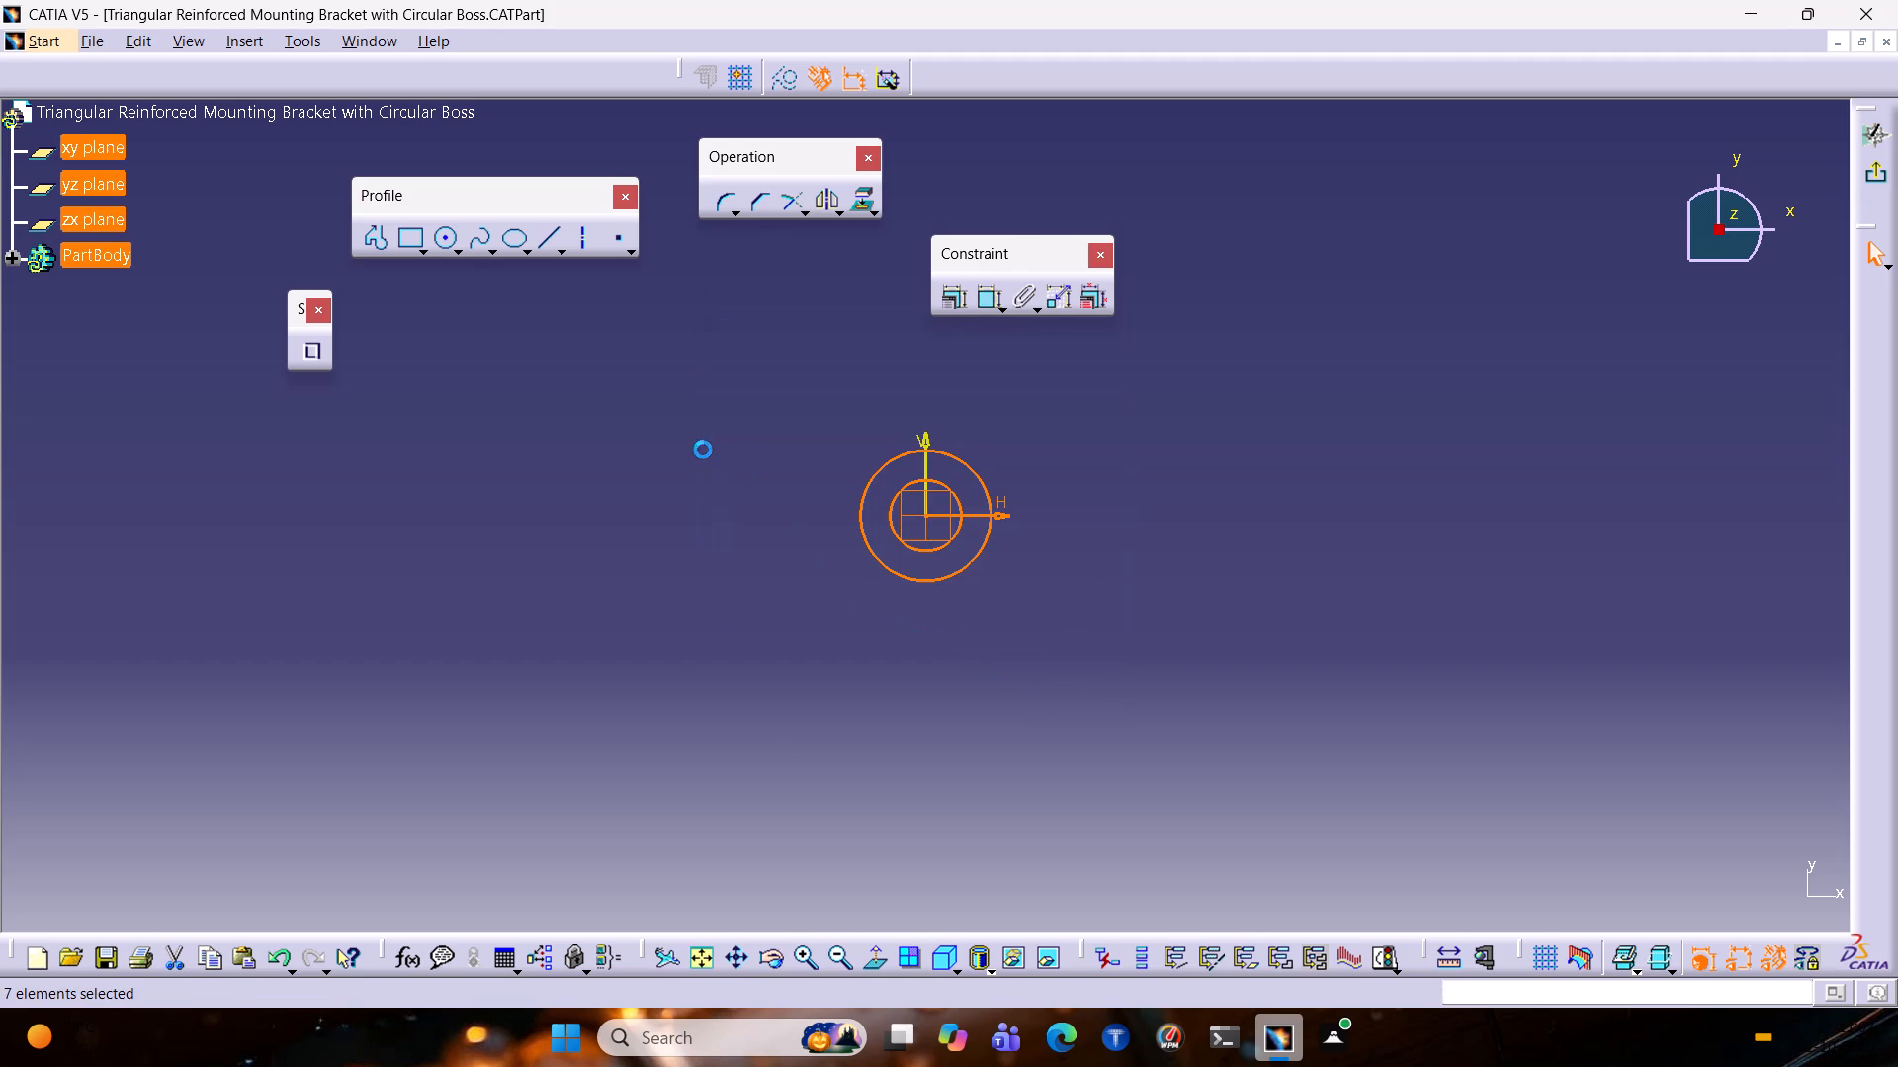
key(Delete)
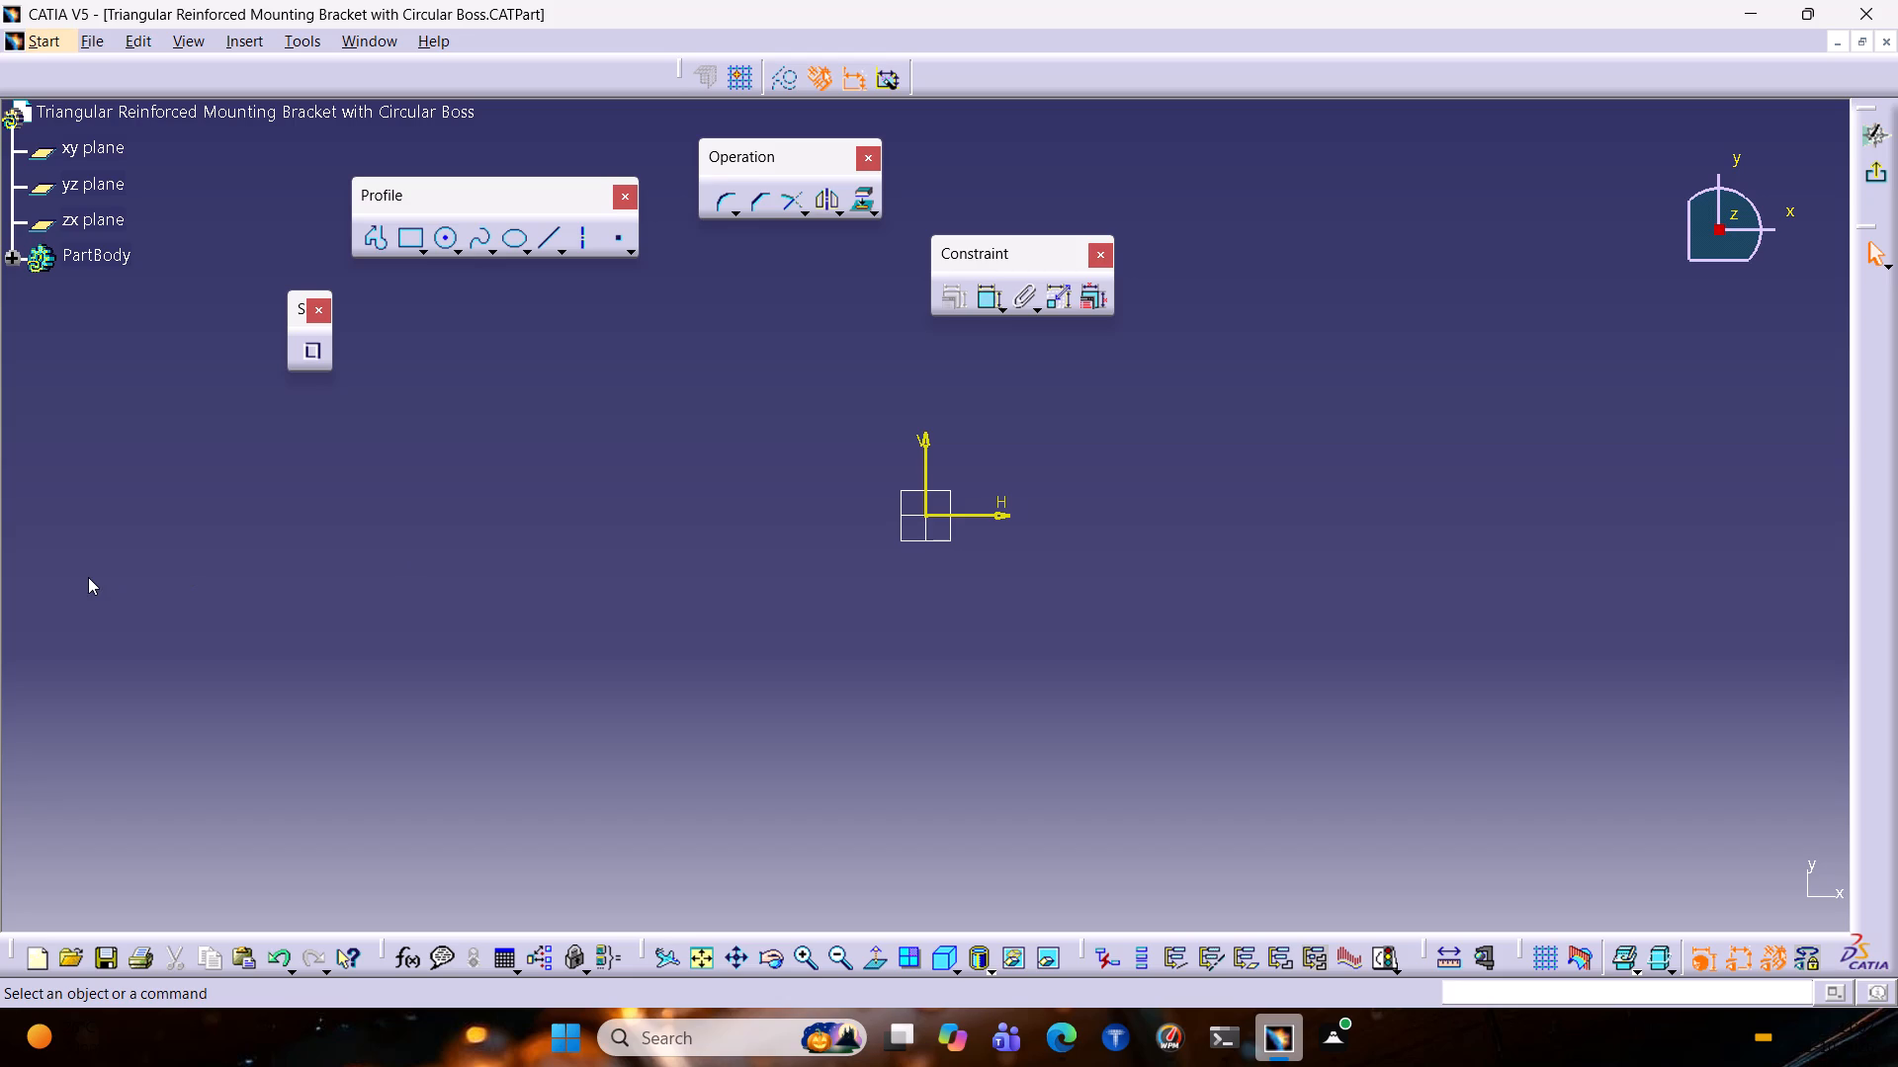
Draw two circles centred on the H axis at about H -61 mm and H 85 mm, with radii of about 11 and 13 mm.
click(440, 248)
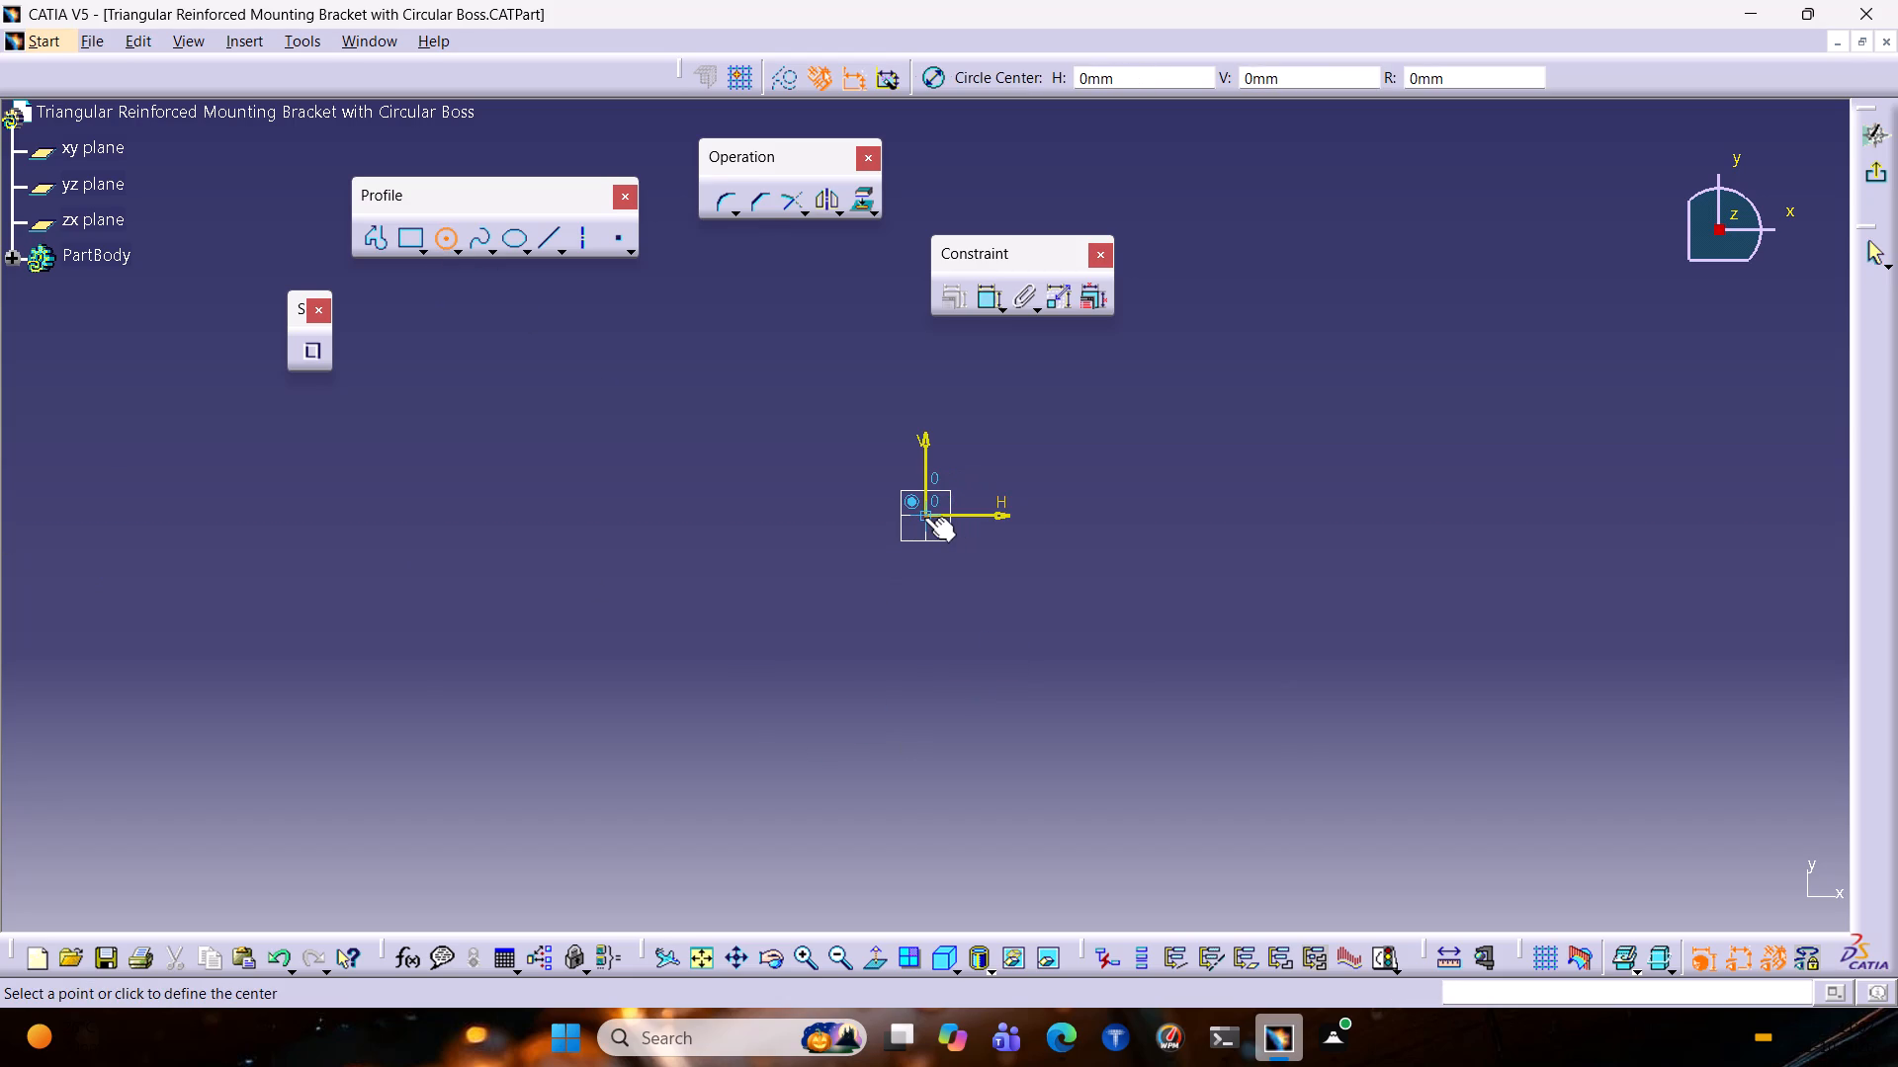
click(713, 517)
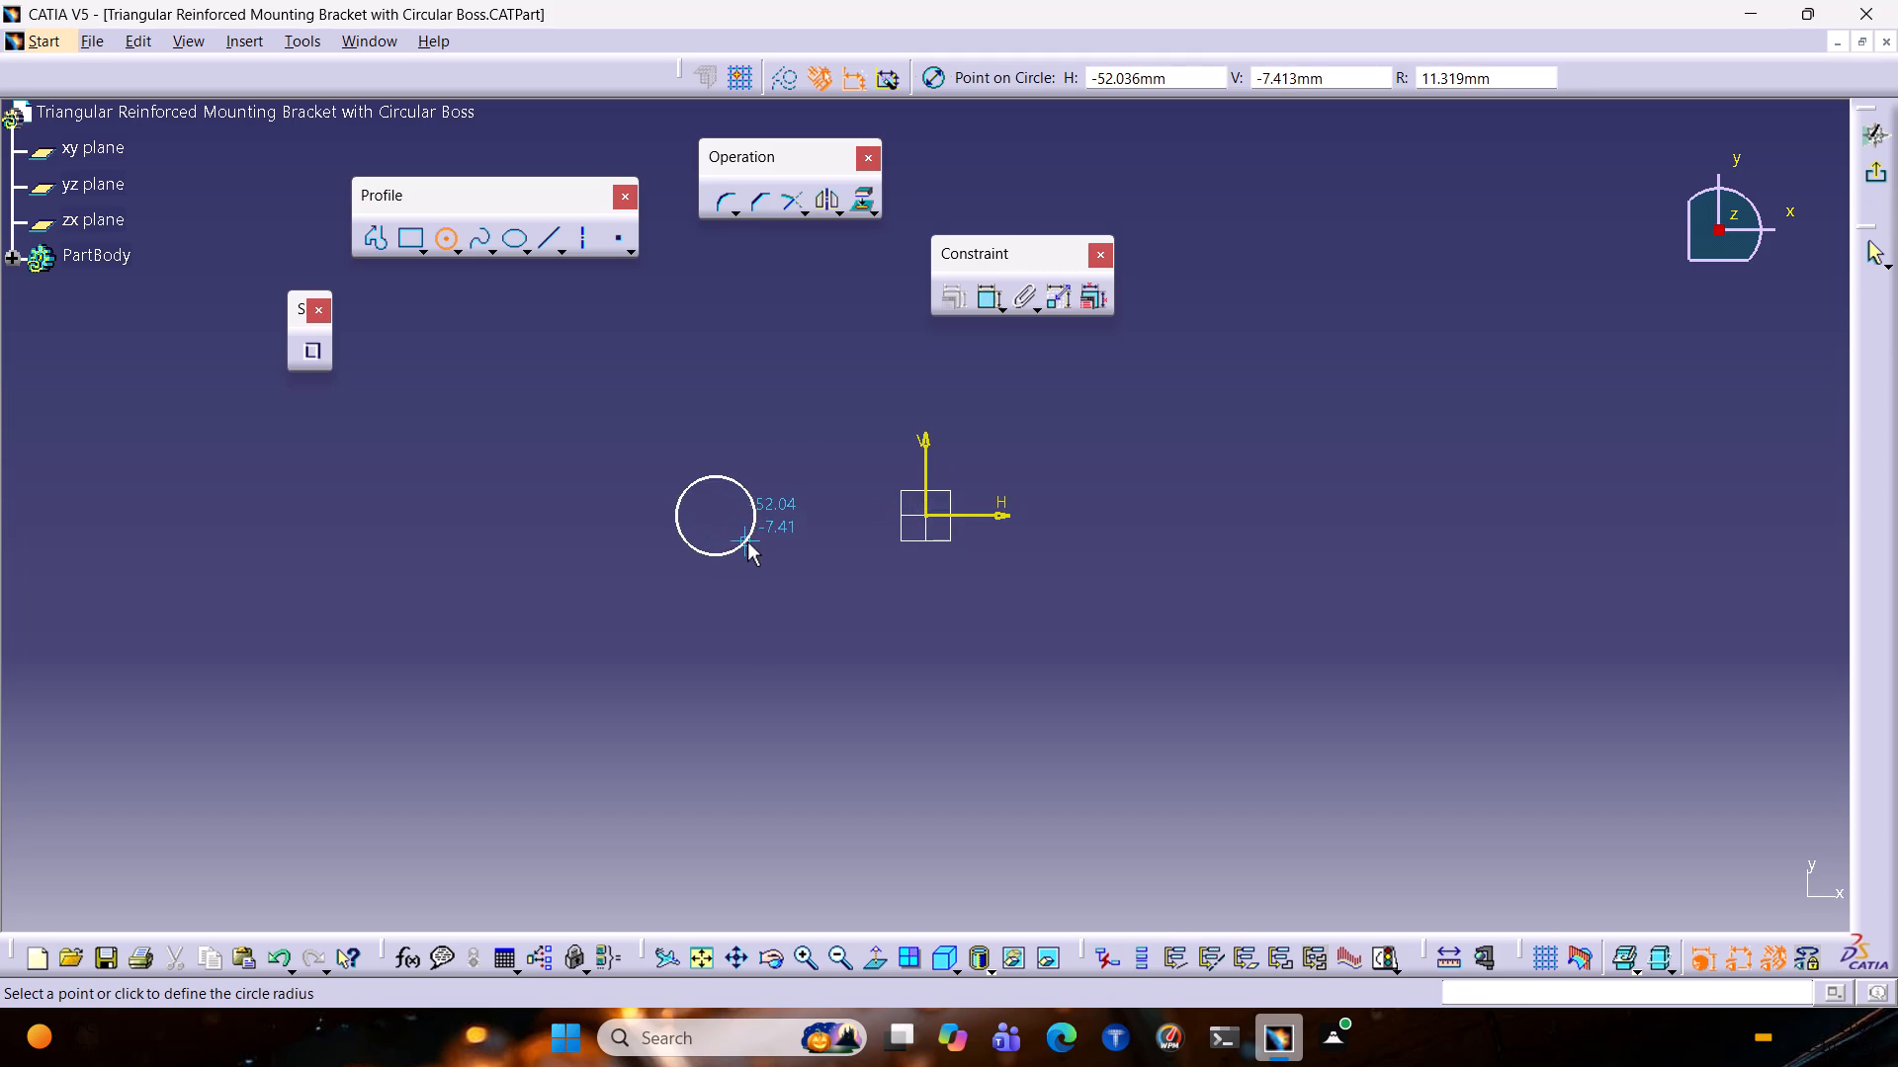
click(747, 542)
click(445, 229)
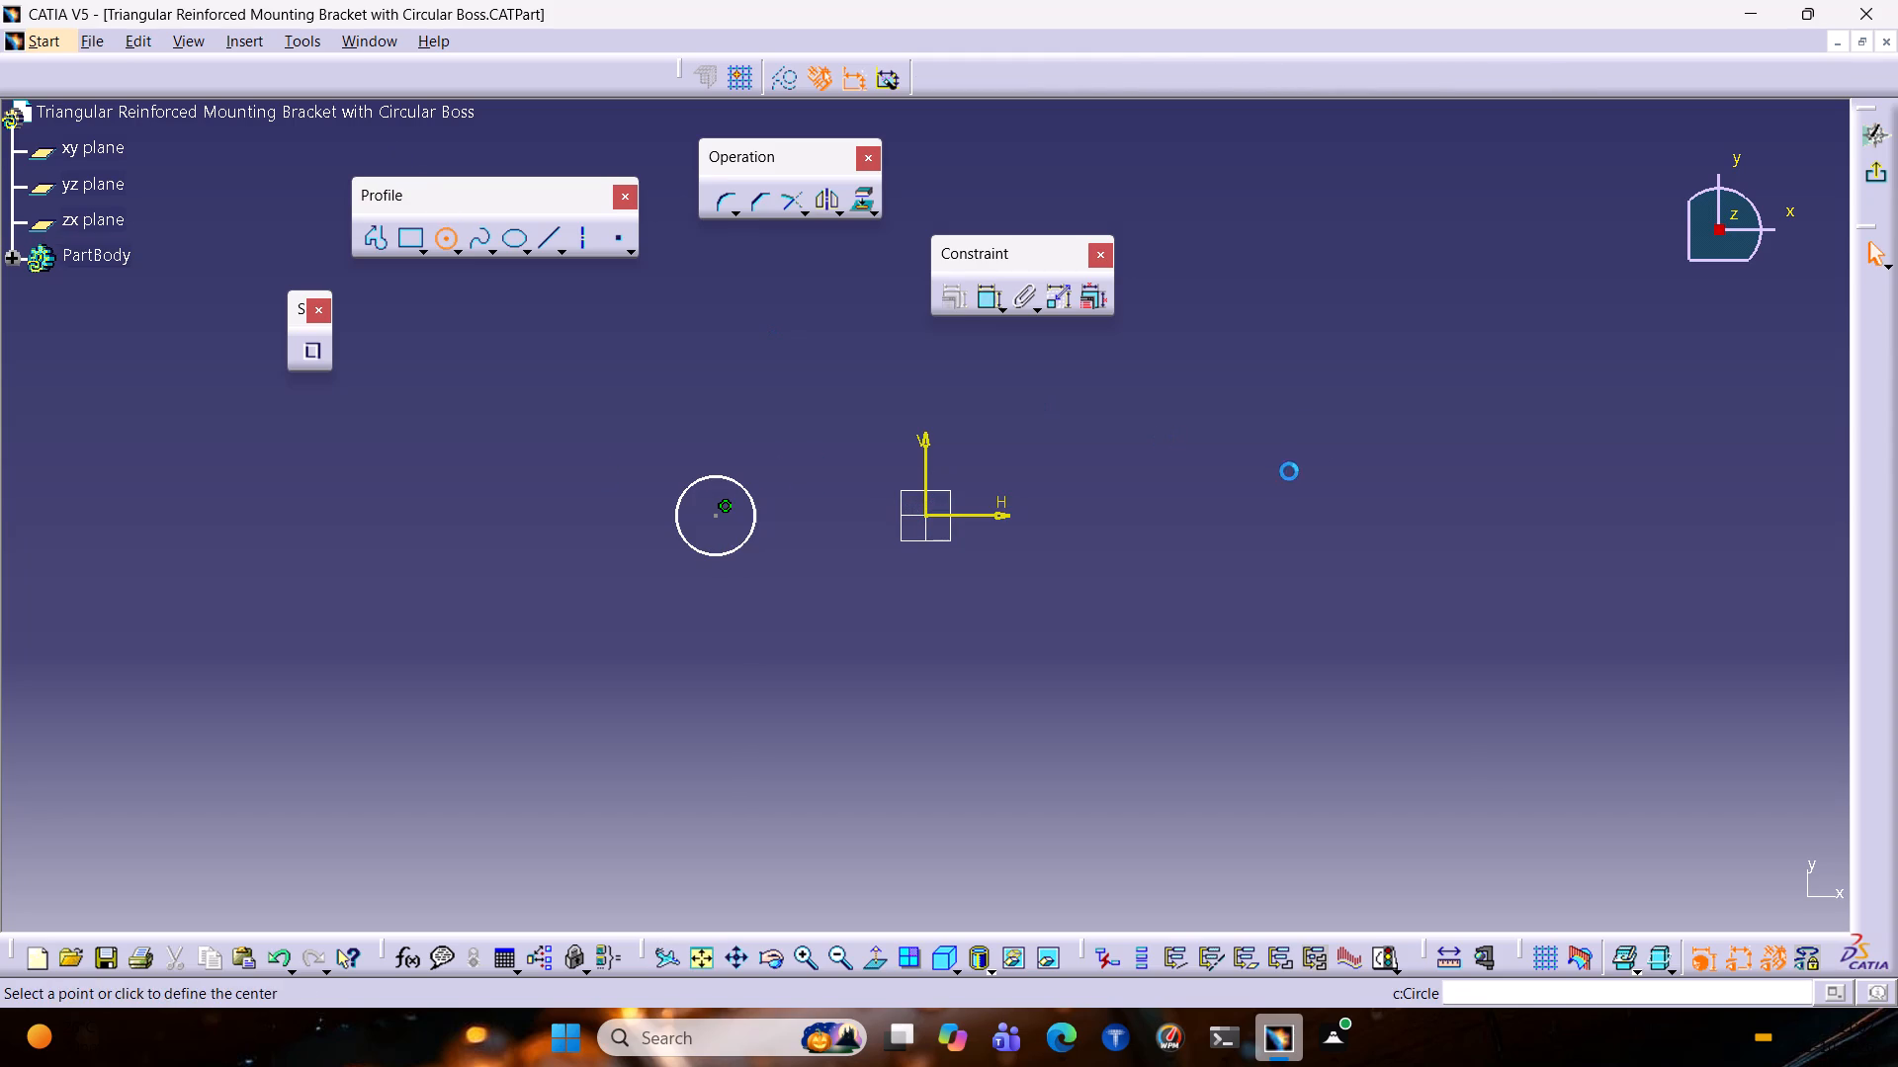
click(1220, 516)
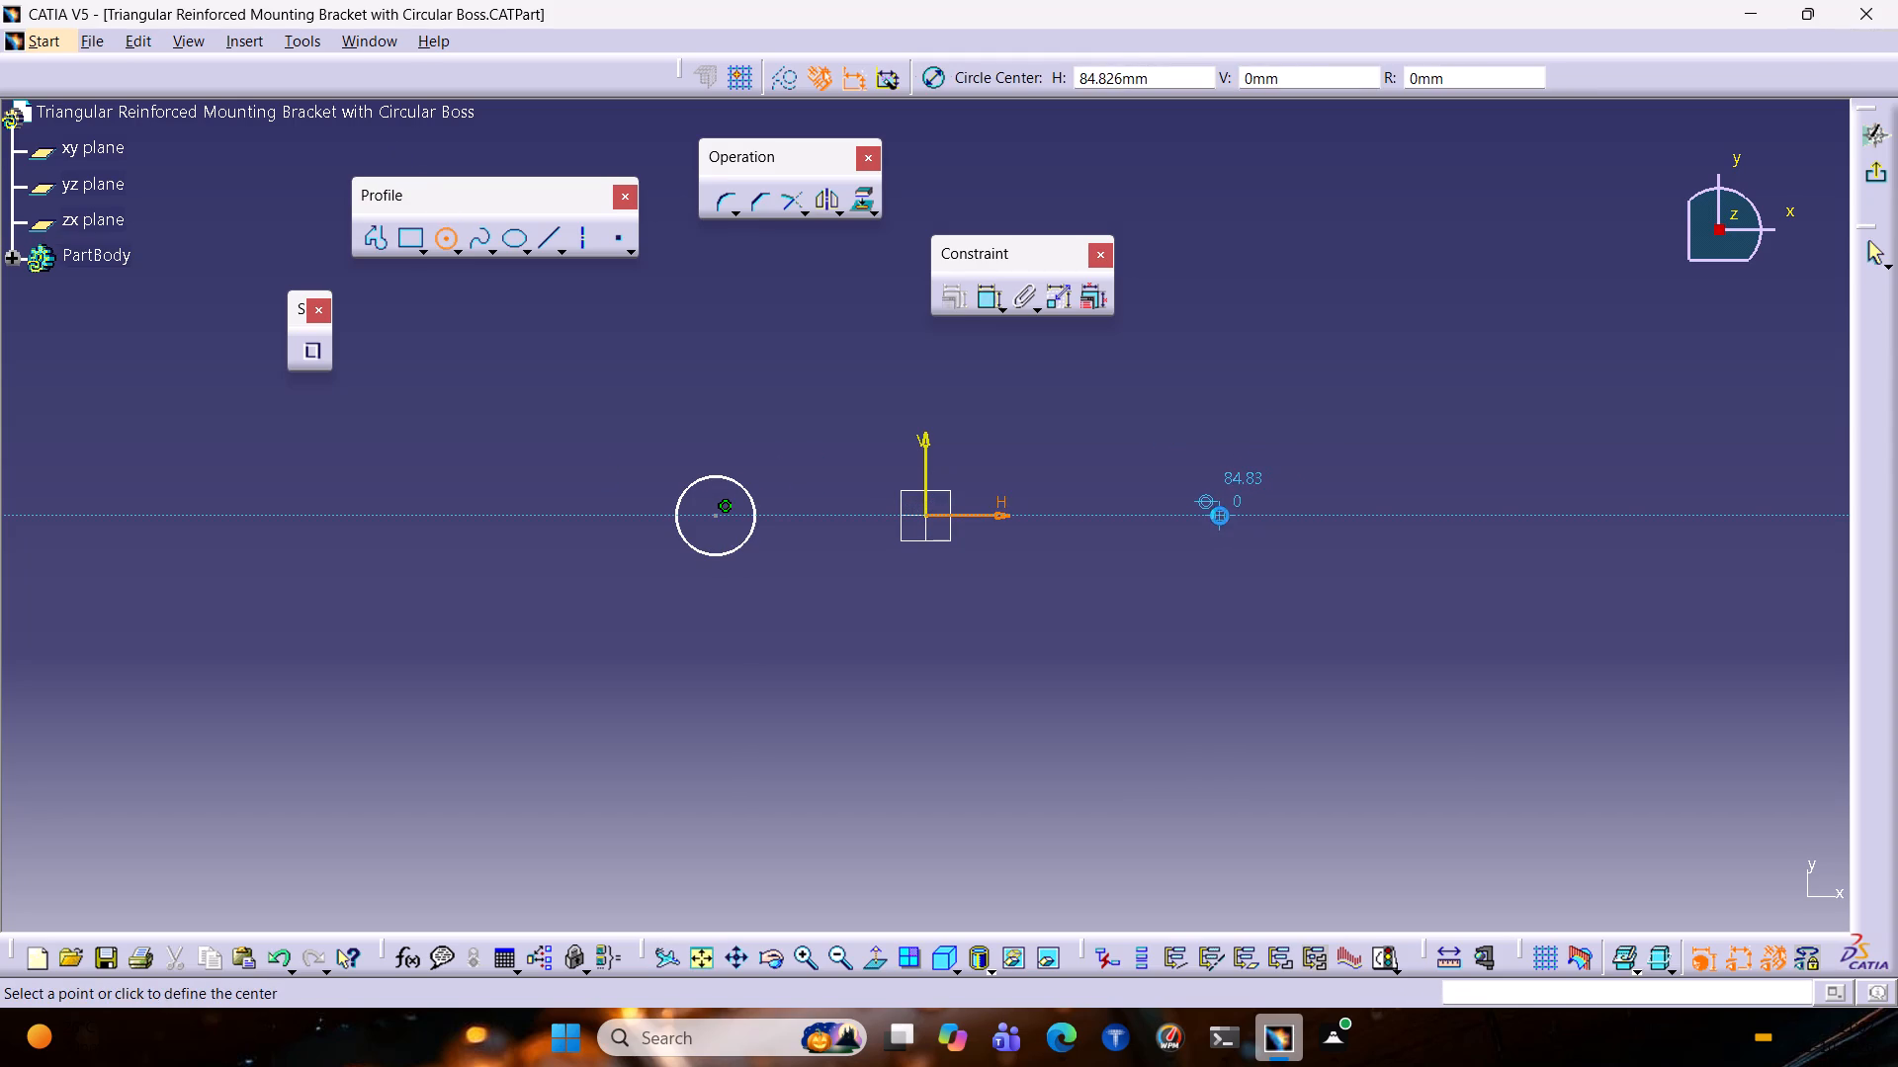
click(1251, 549)
Dimension the circle on the positive H side with a diameter of 20 mm.
click(990, 292)
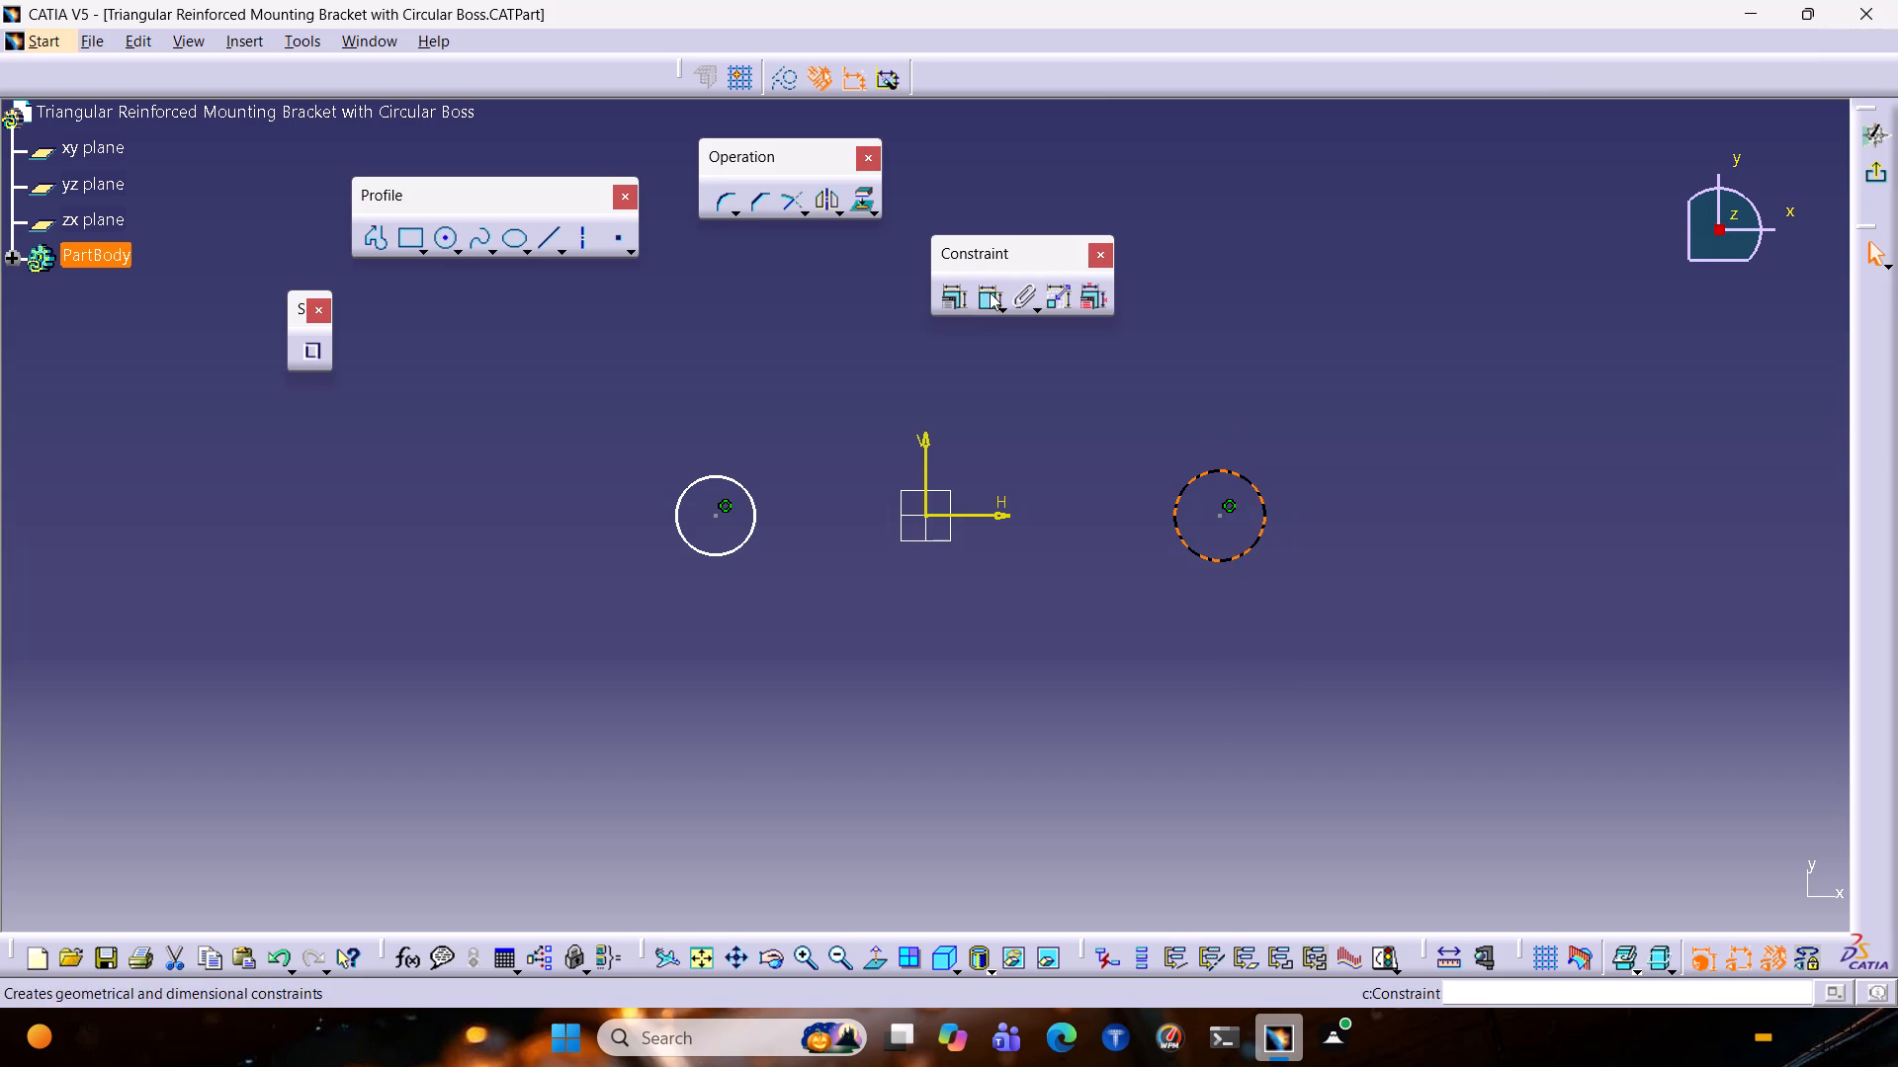
click(1349, 506)
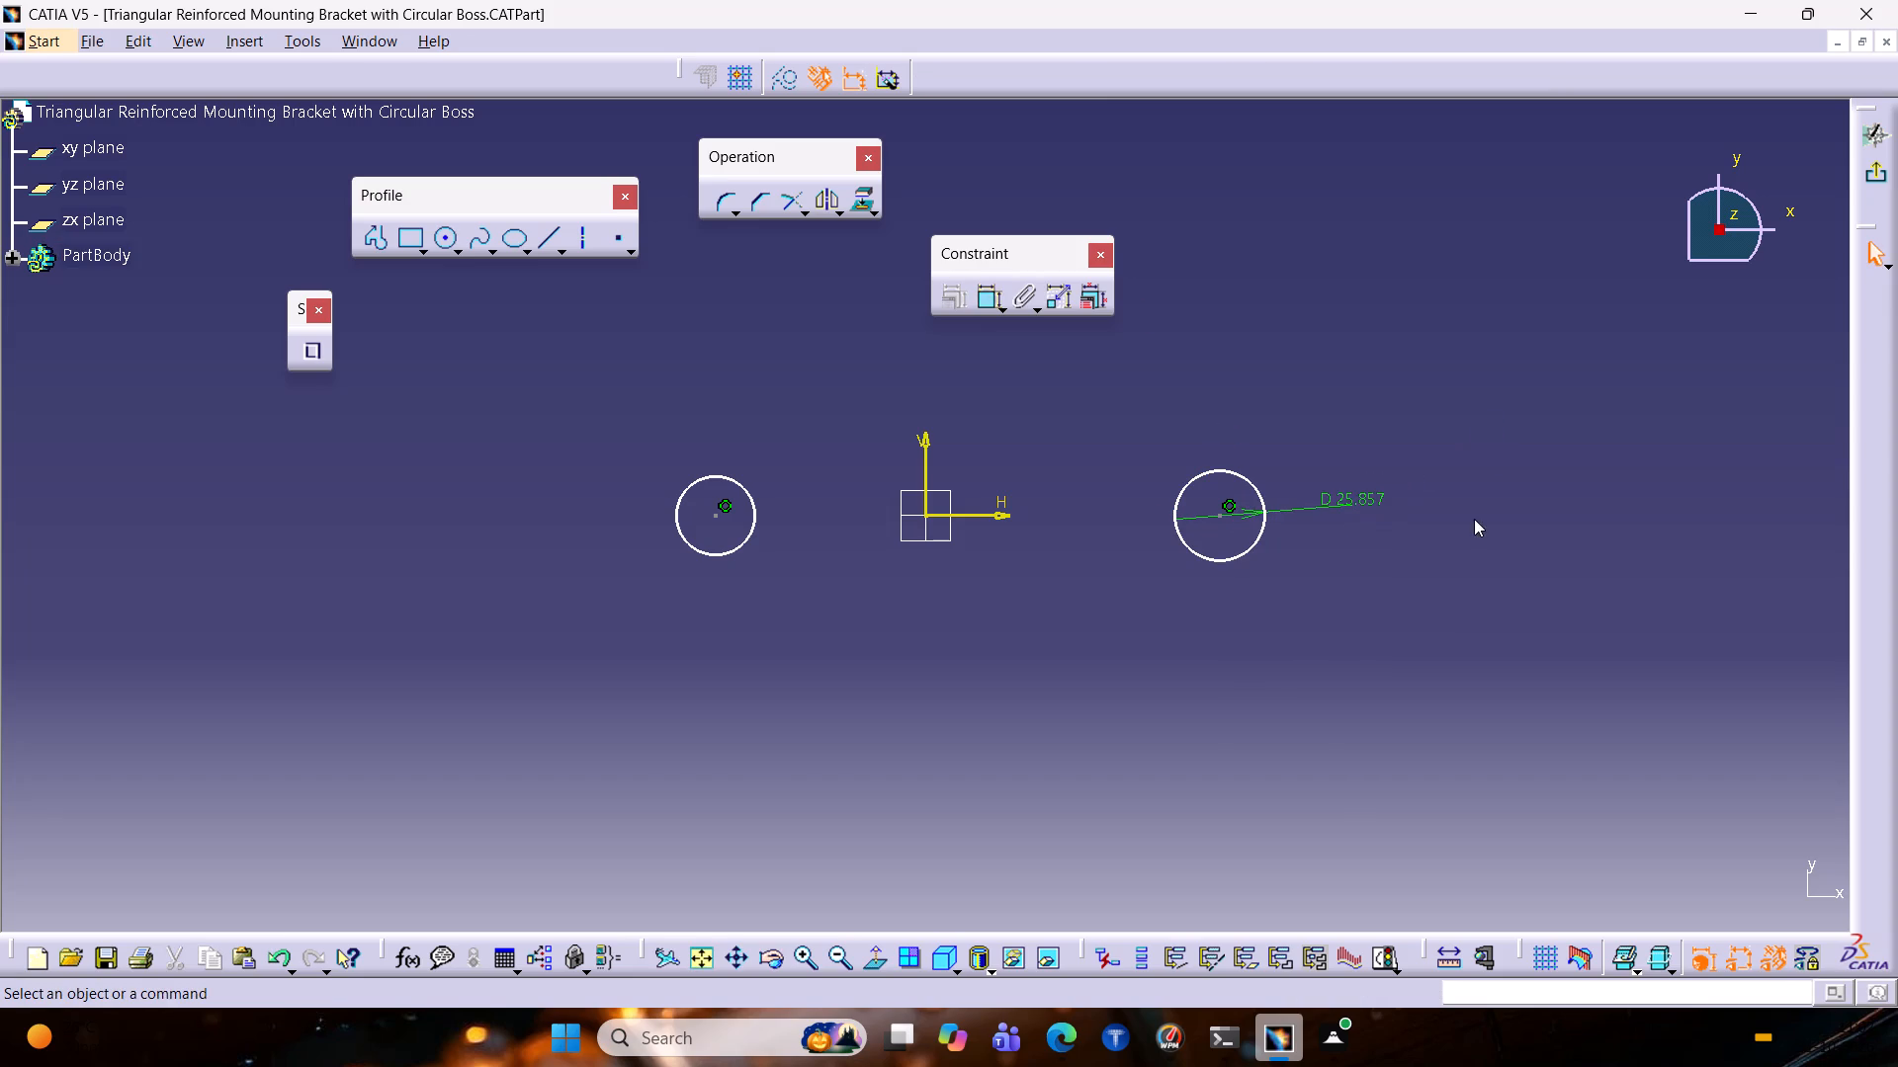
double_click(1337, 490)
text(20)
key(Return)
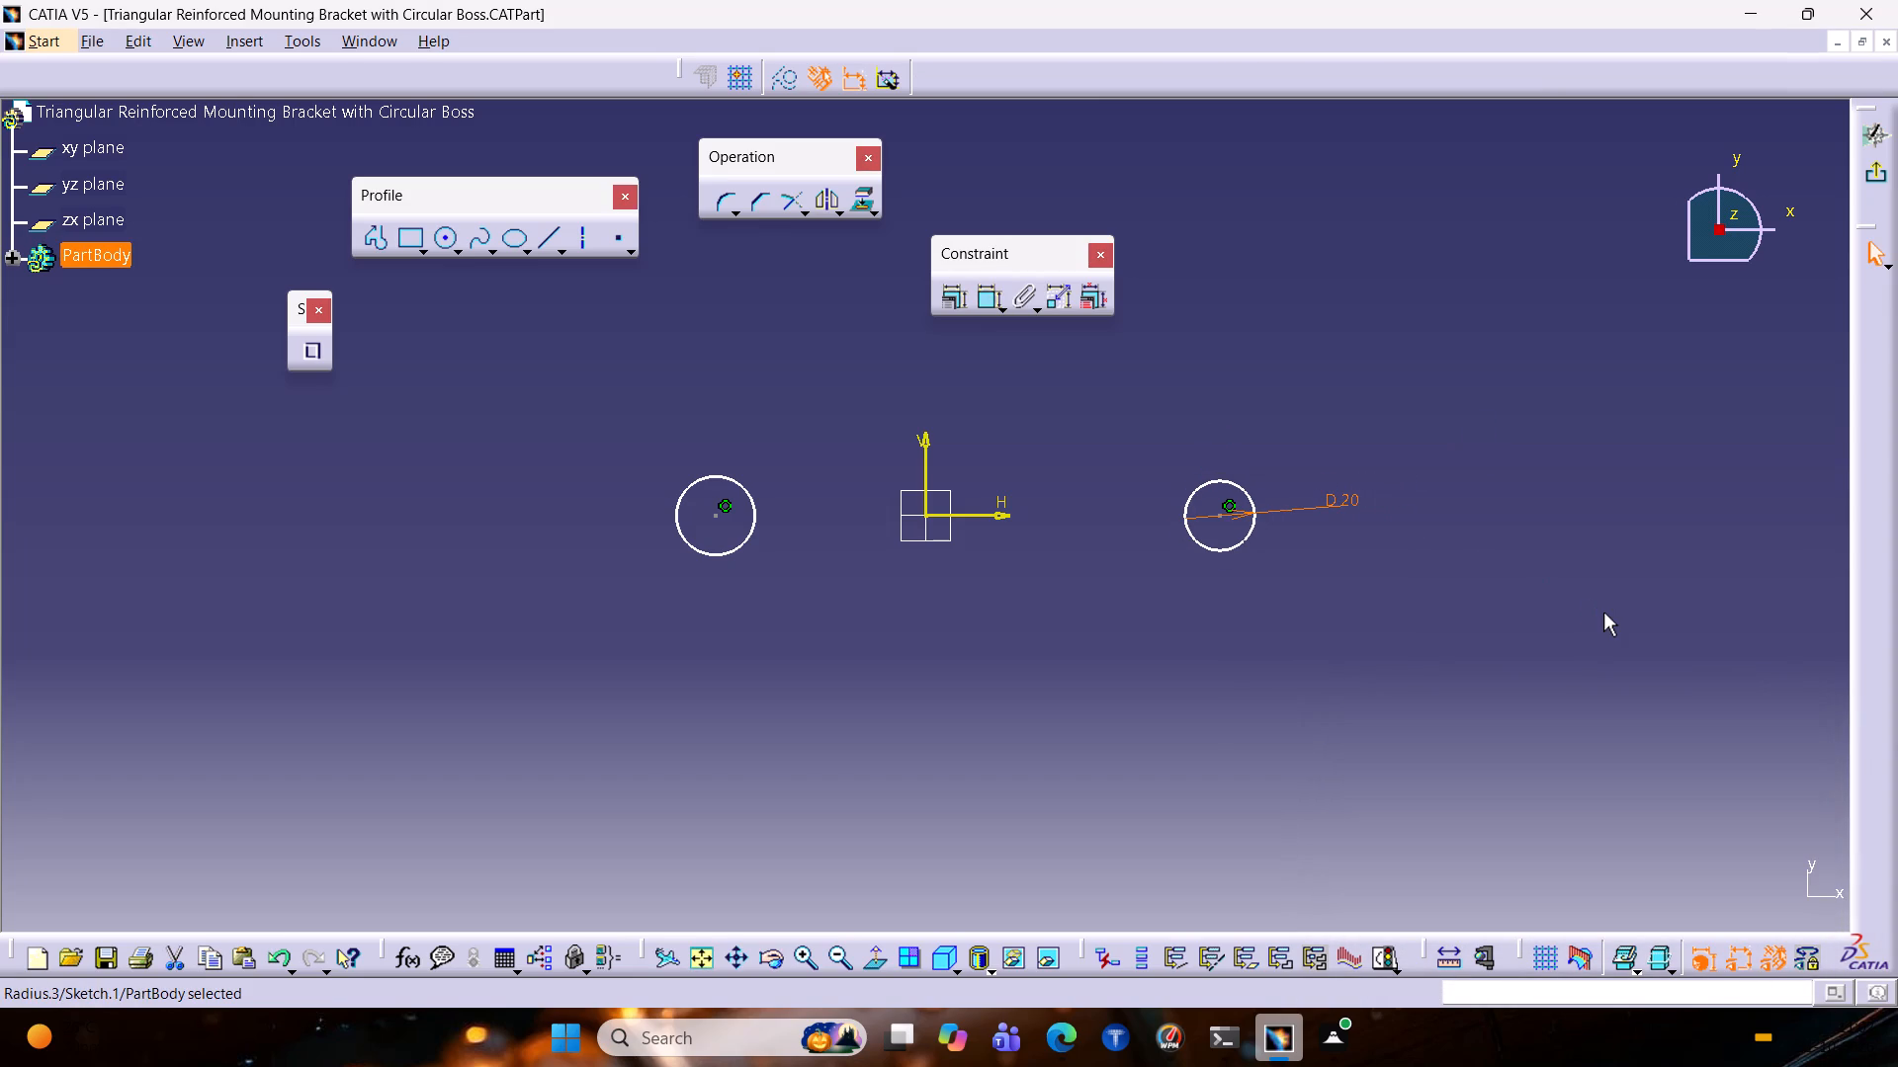
Constrain the circle on the negative H side to the same radius as the 20 mm circle.
click(1194, 534)
ctrl+click(751, 528)
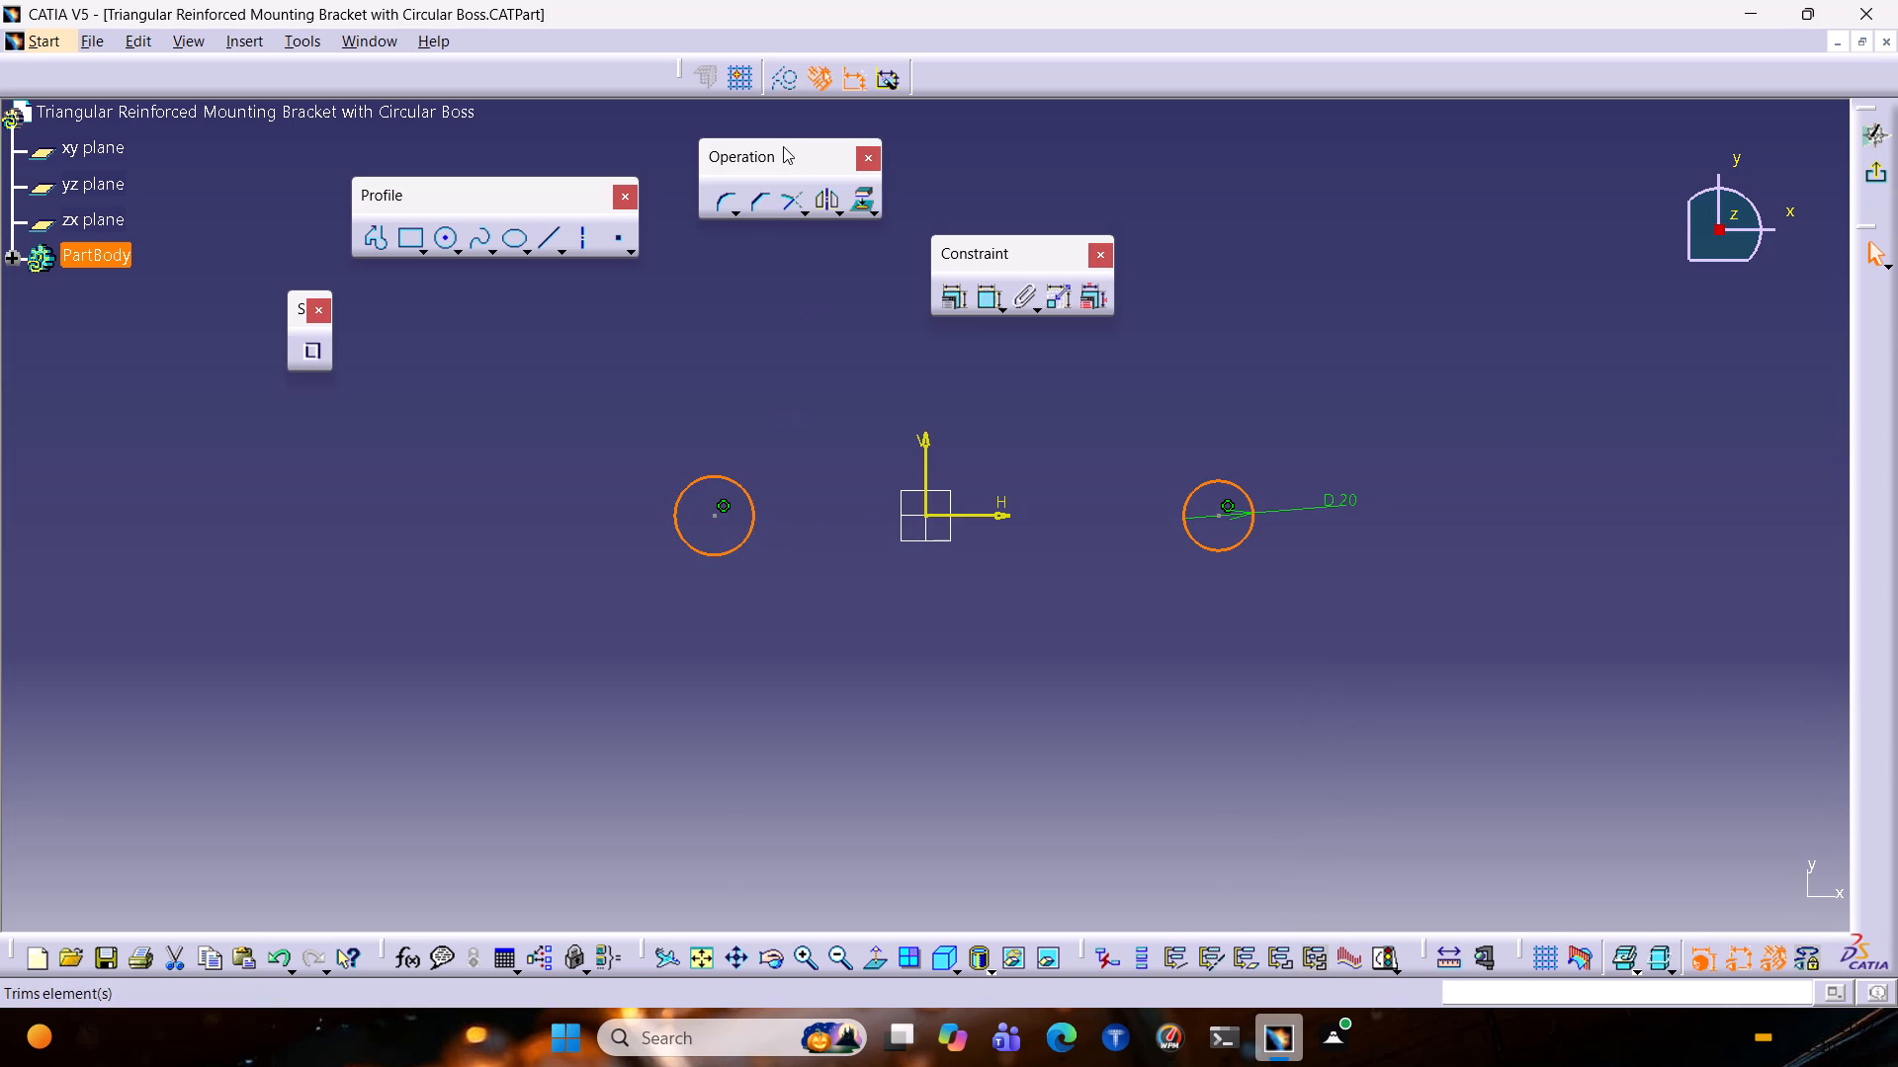
click(954, 290)
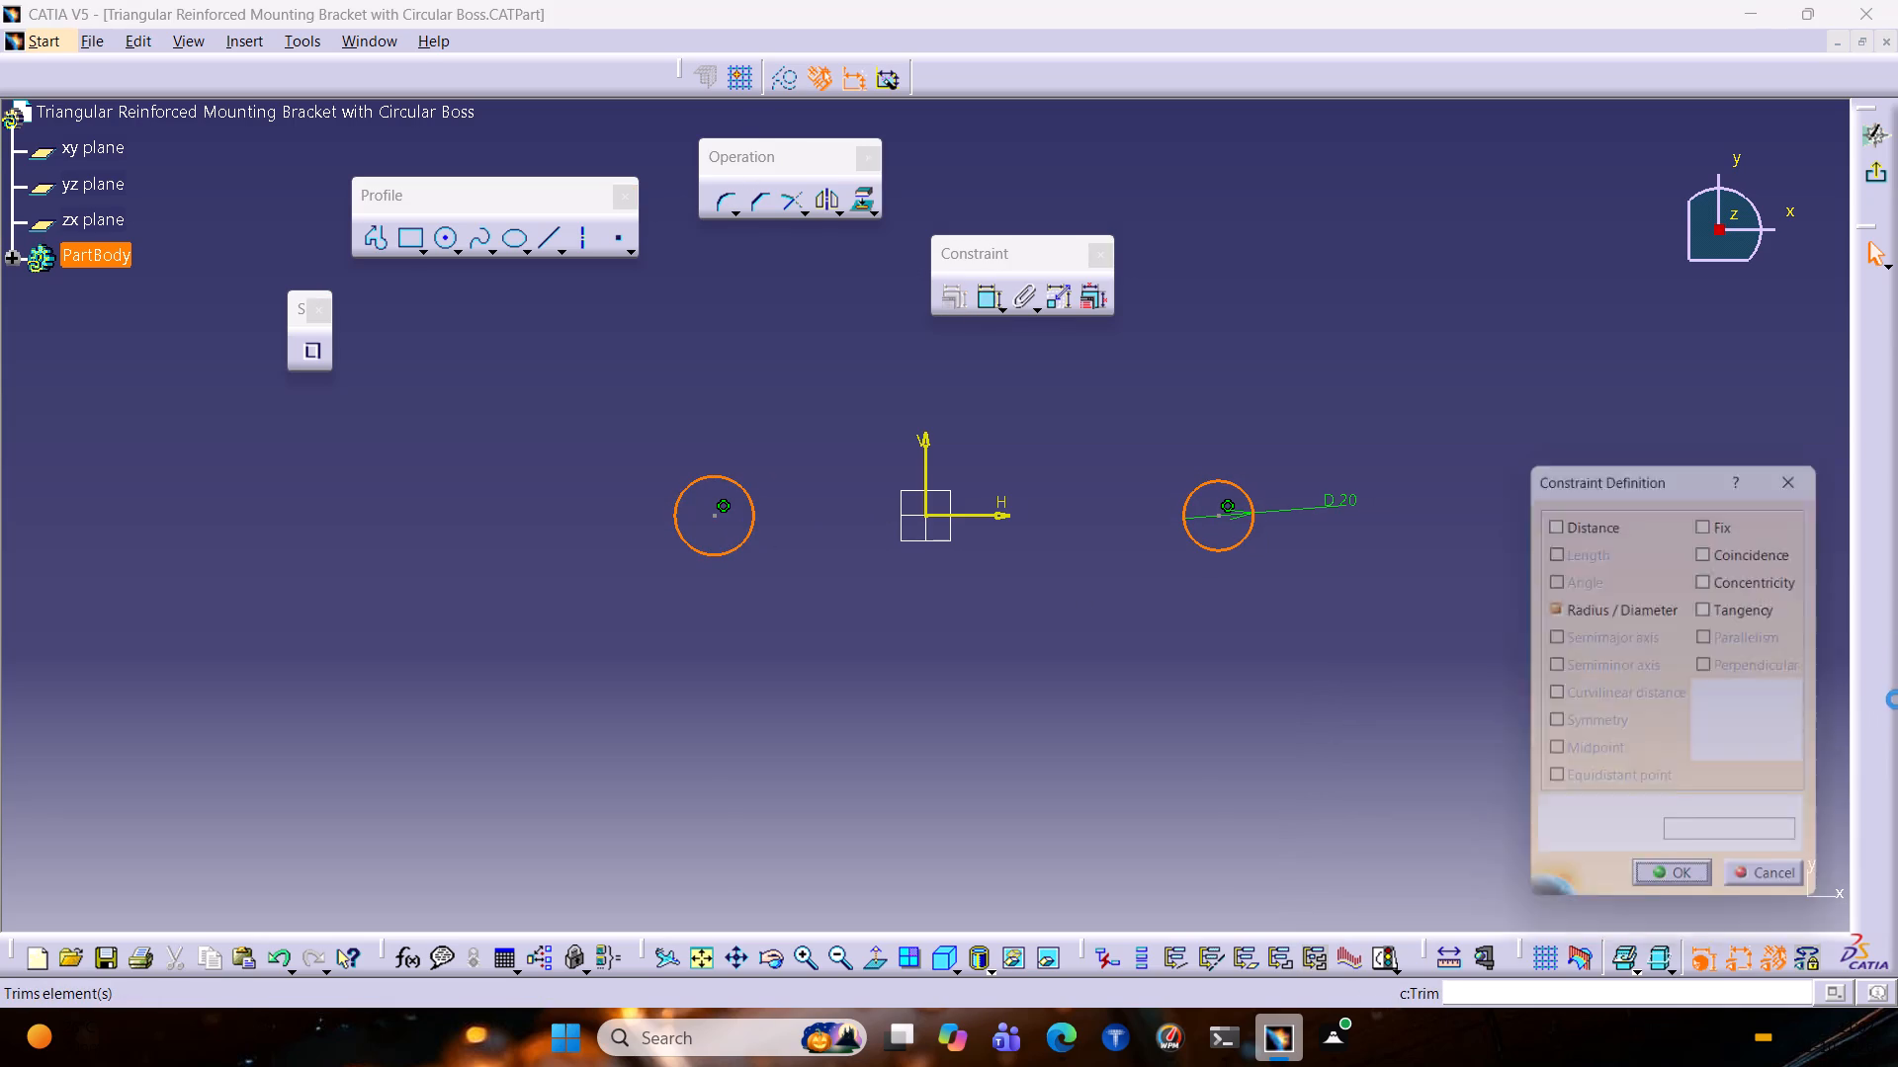
click(1750, 776)
click(1739, 745)
click(1662, 878)
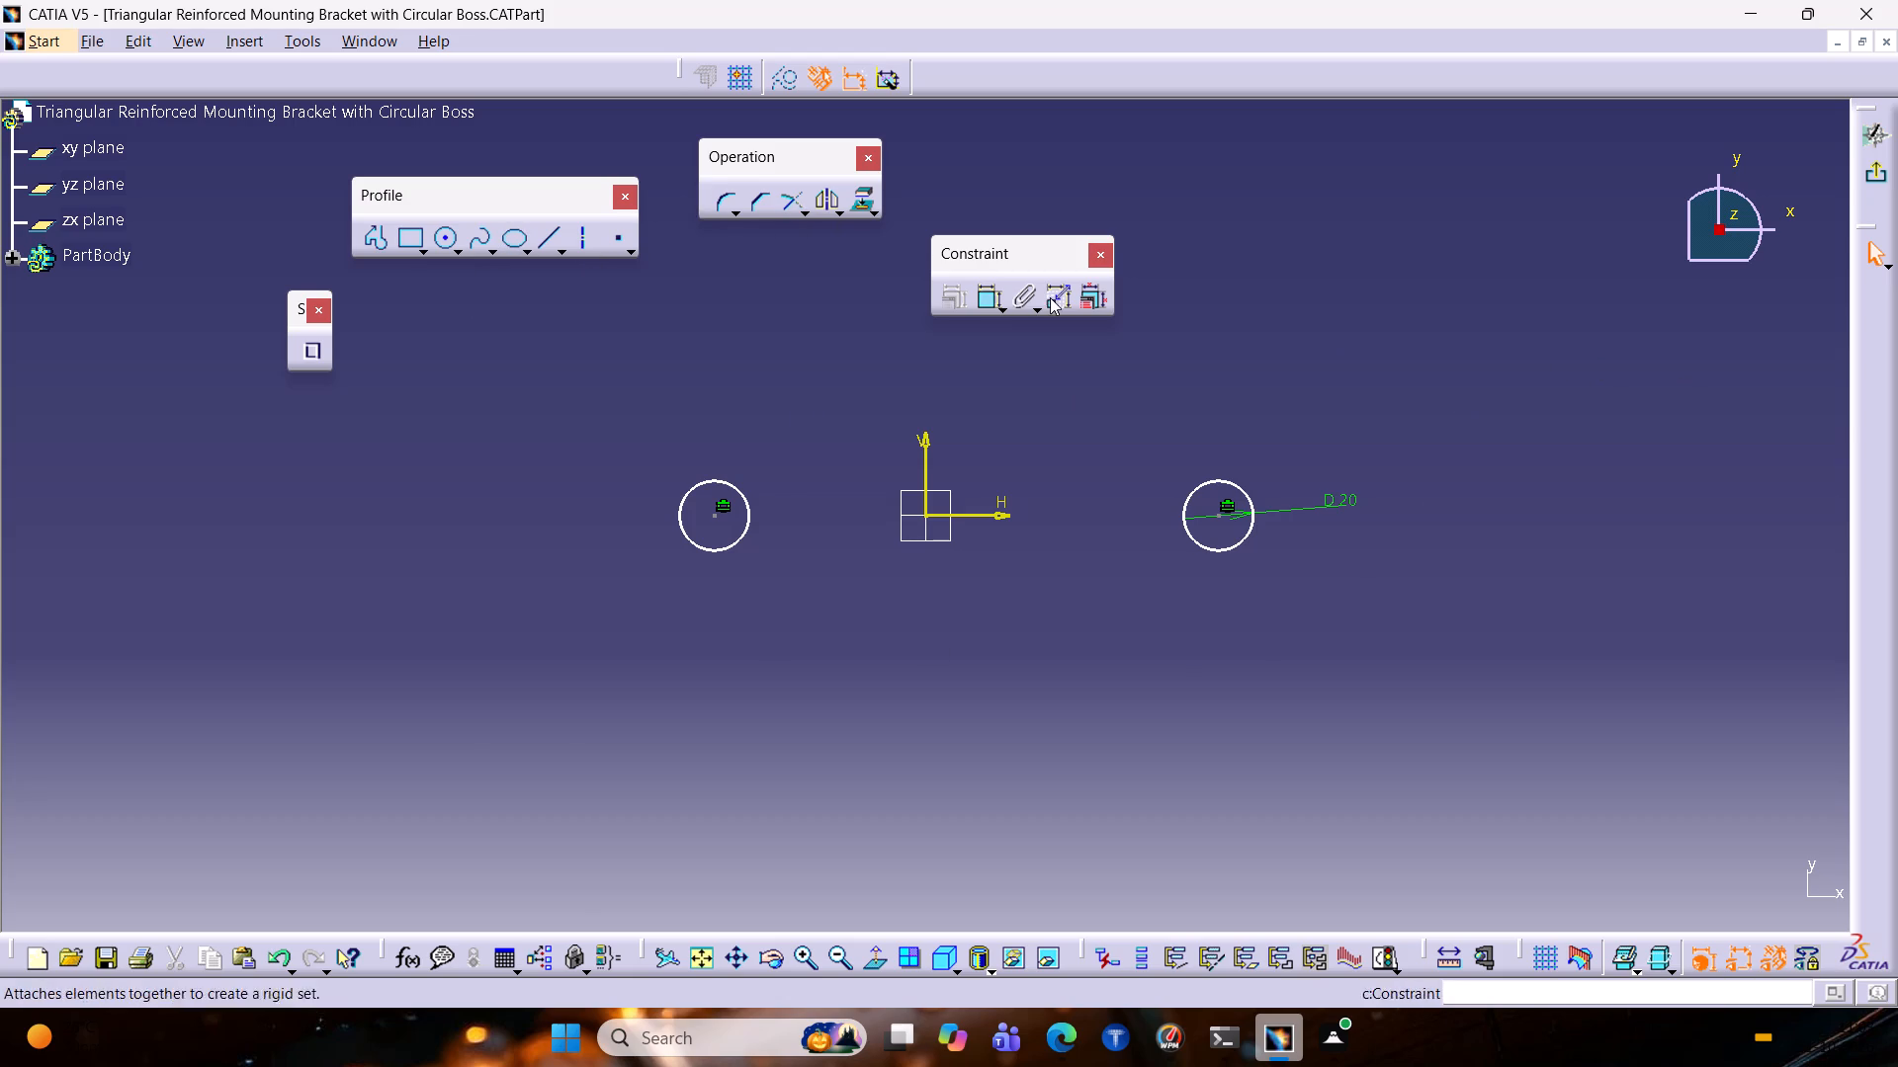
Dimension the horizontal distance between the two circle centres and set it to 60 mm.
click(980, 288)
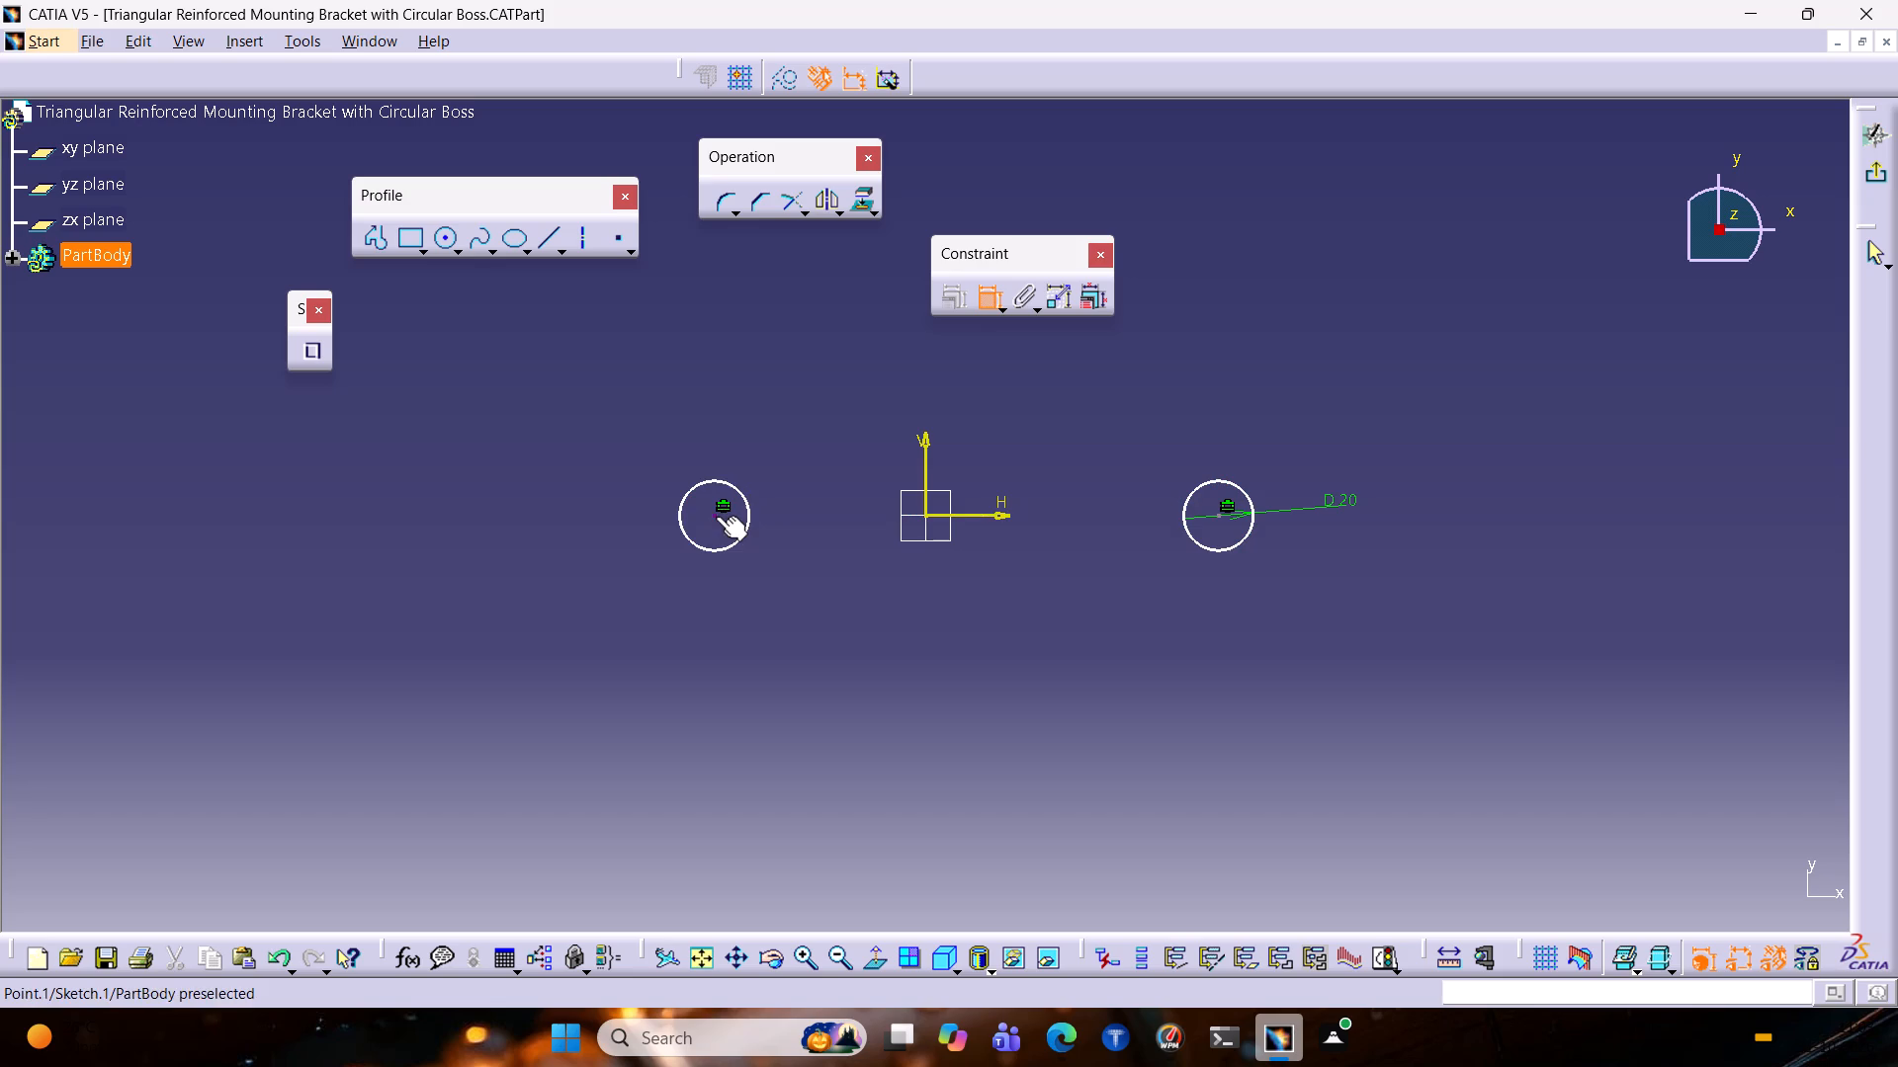
click(716, 516)
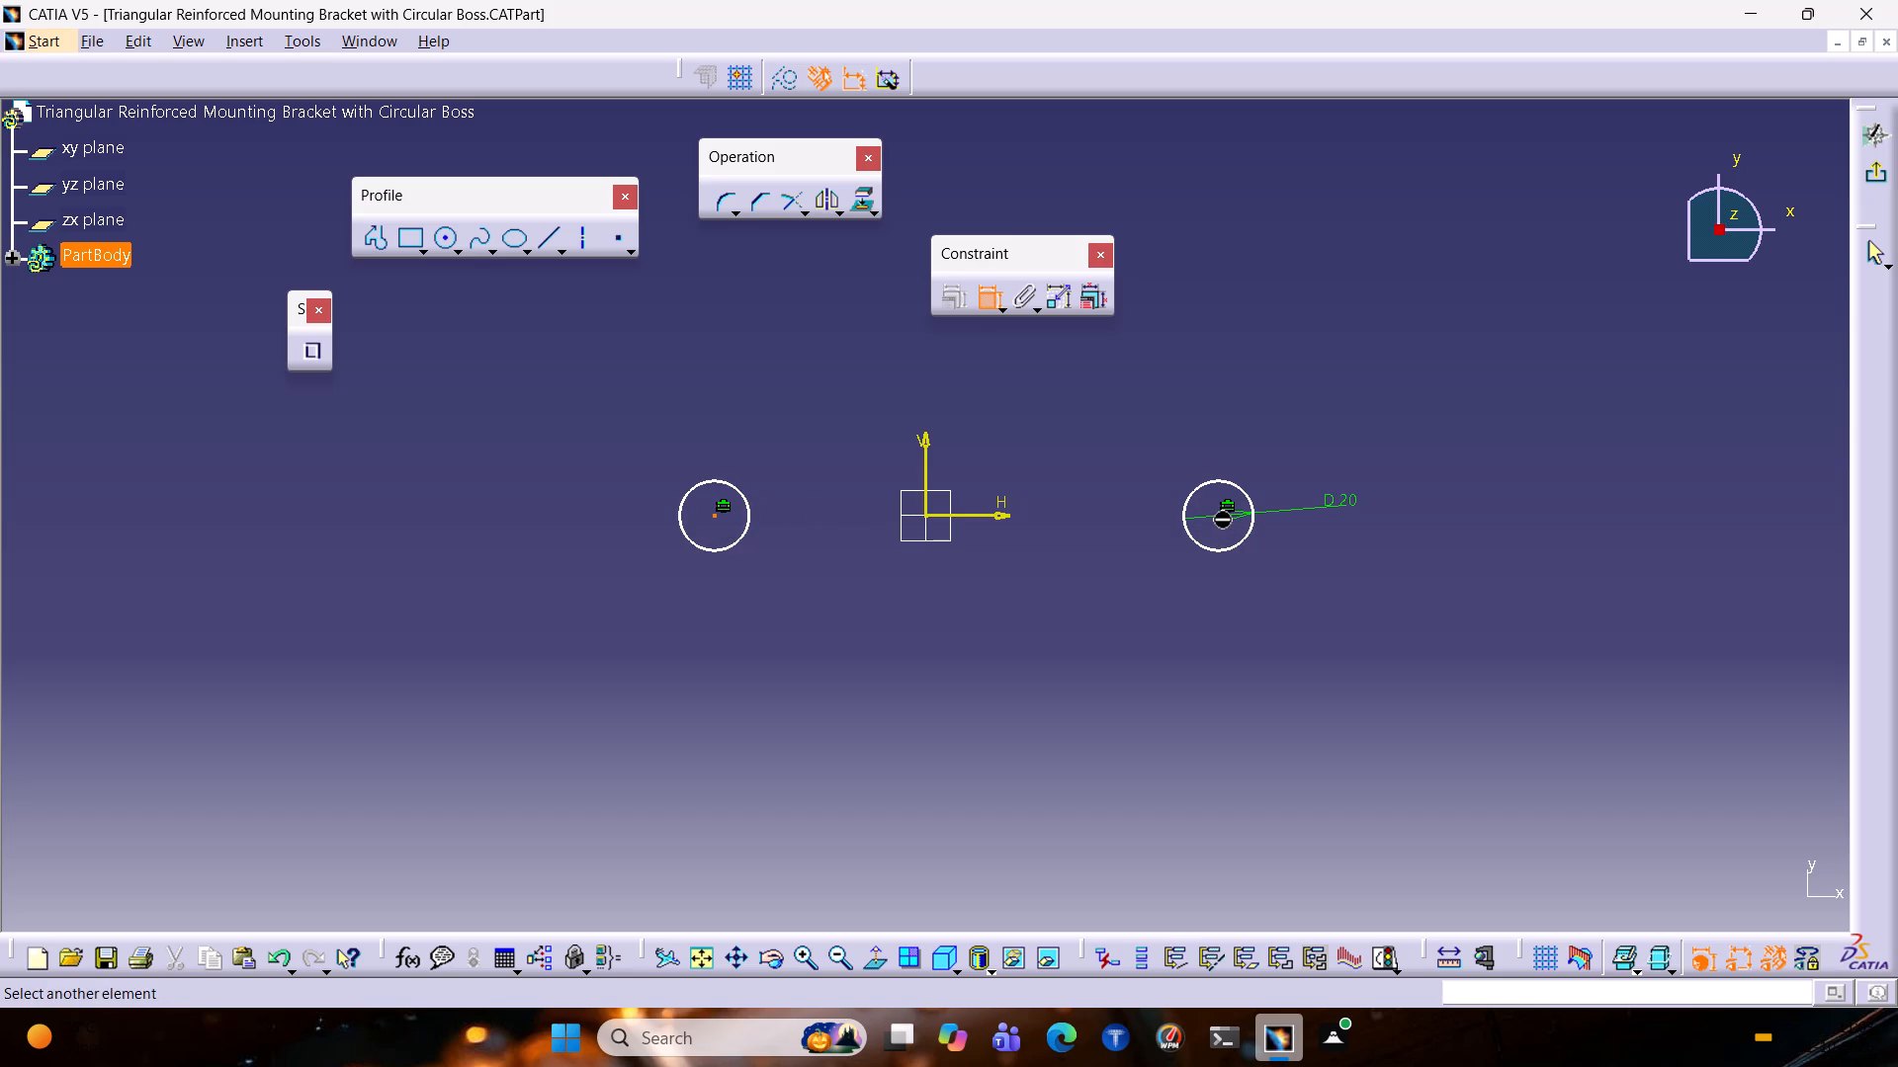
click(1219, 514)
click(992, 693)
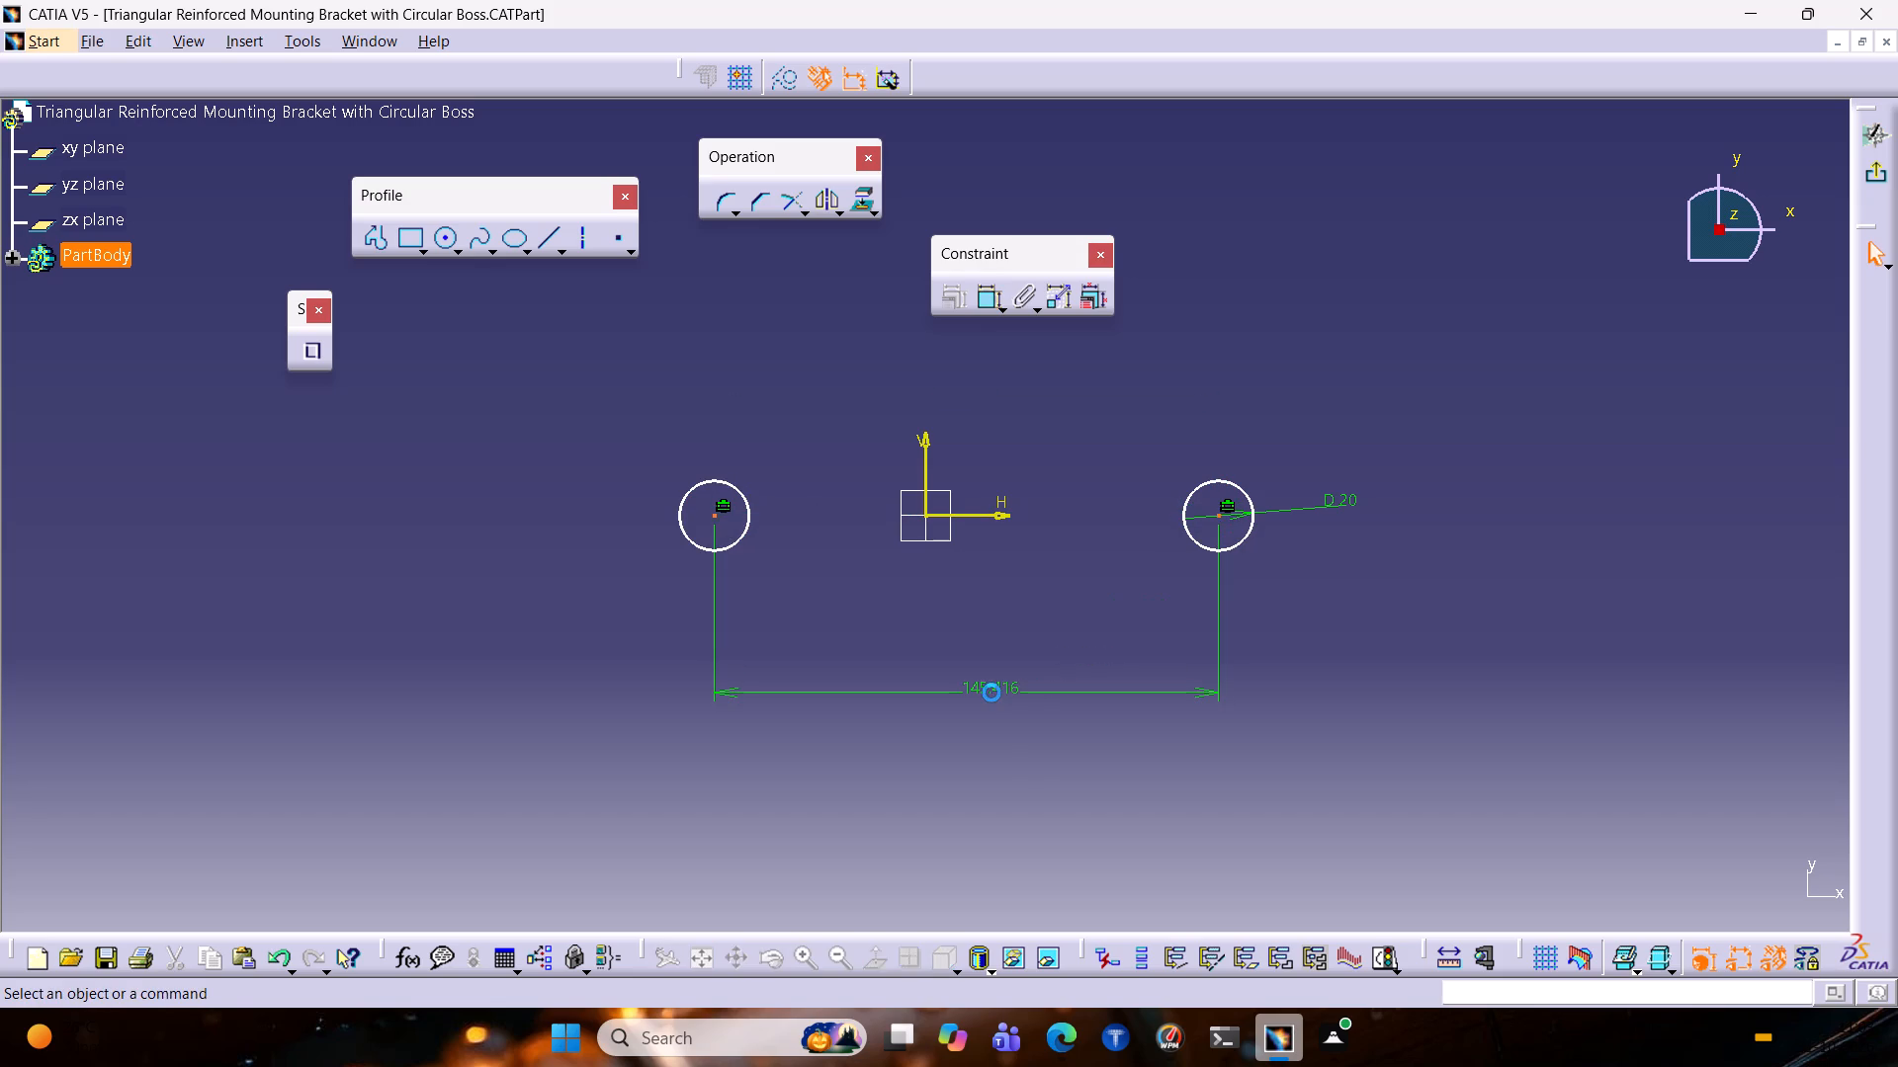
double_click(991, 691)
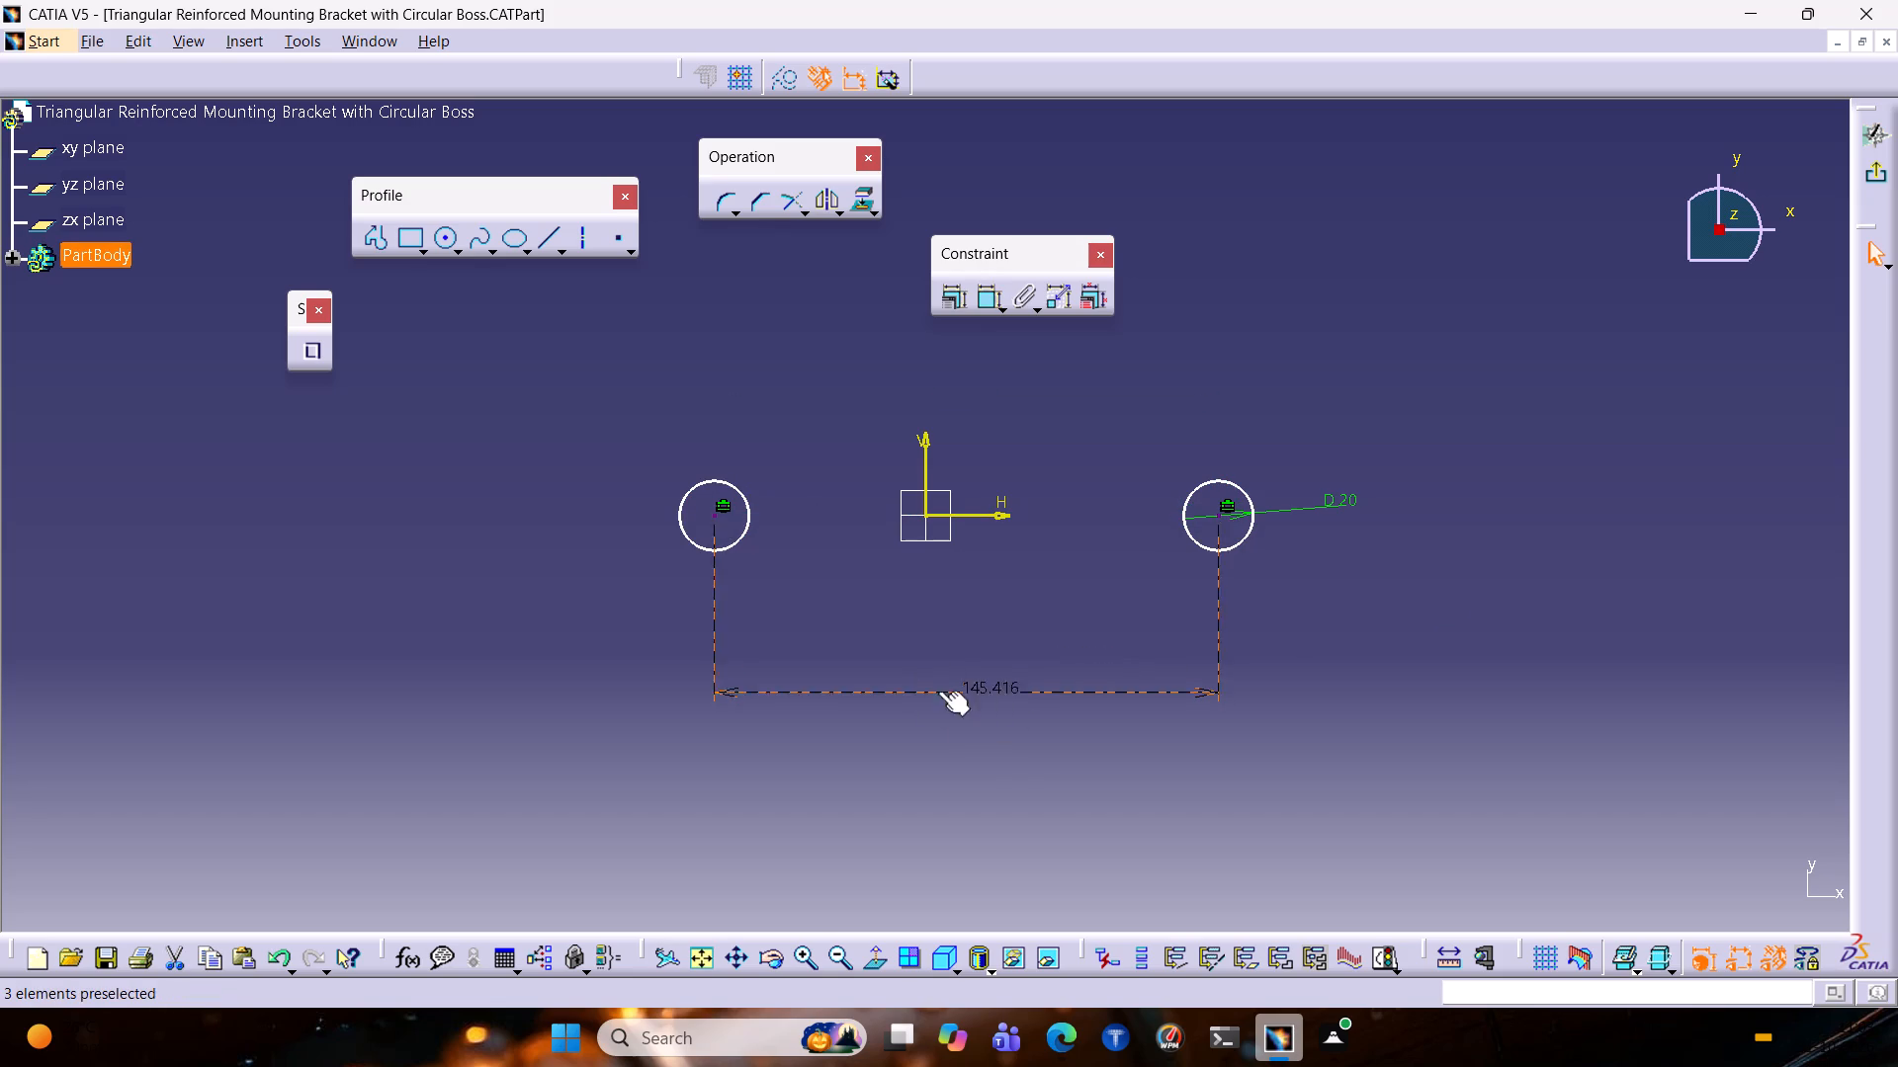
double_click(972, 684)
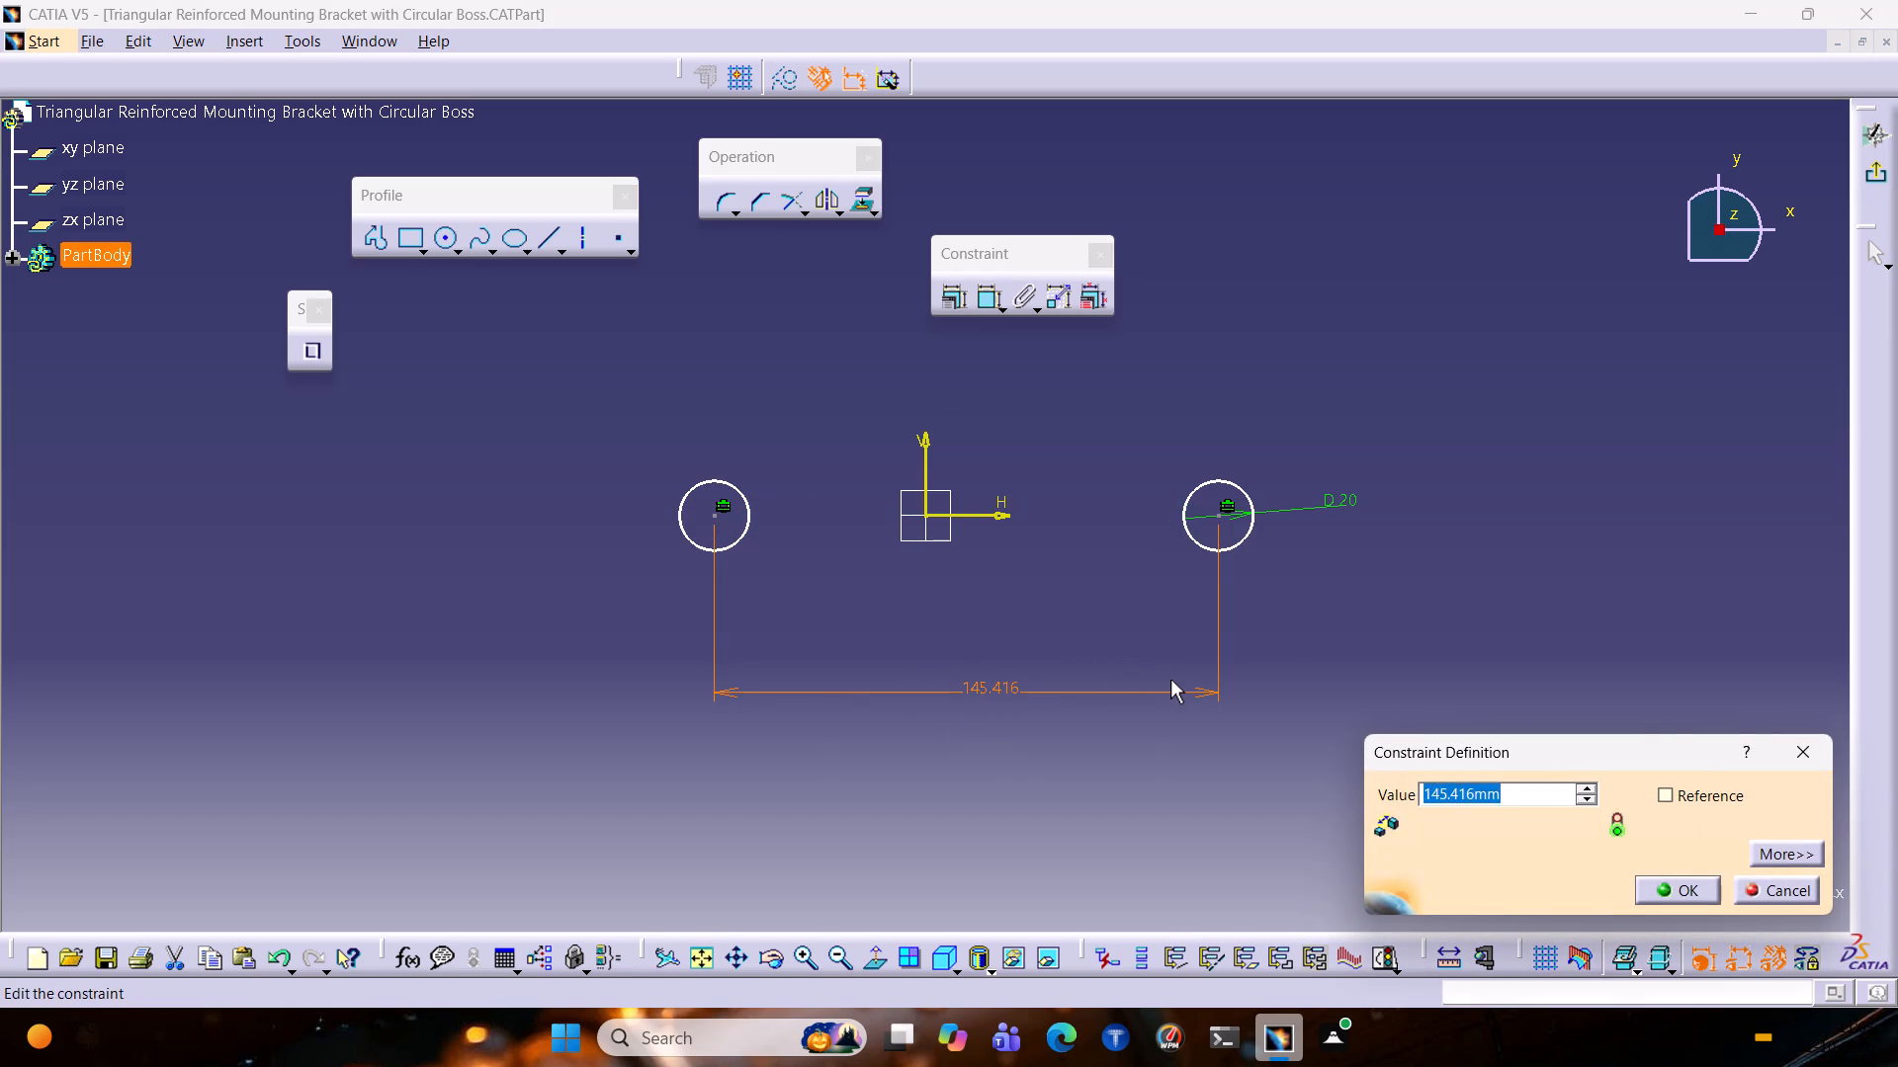
text(60)
key(Return)
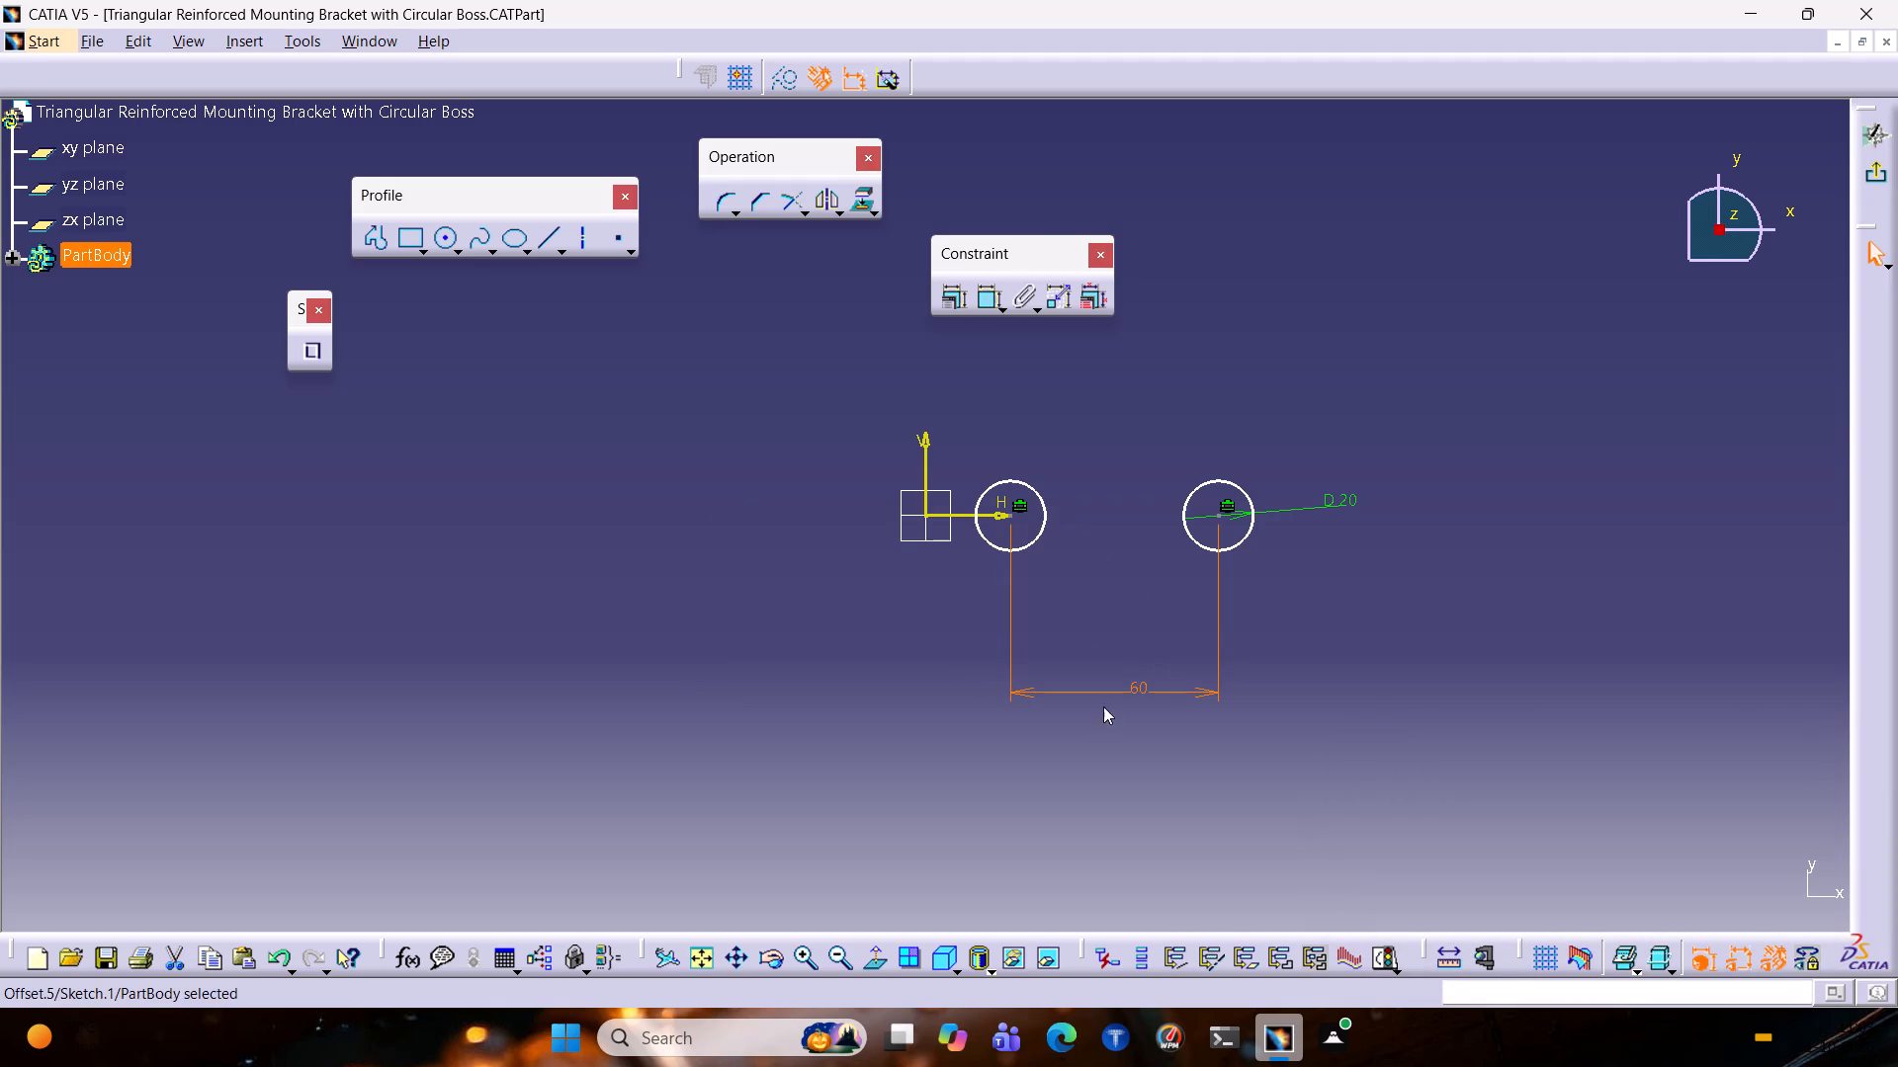
Move the pair of circles along the H axis so they sit roughly evenly on either side of the V axis.
drag(1134, 690, 1005, 688)
drag(1005, 688, 993, 694)
drag(1009, 570, 950, 577)
drag(1041, 532, 857, 535)
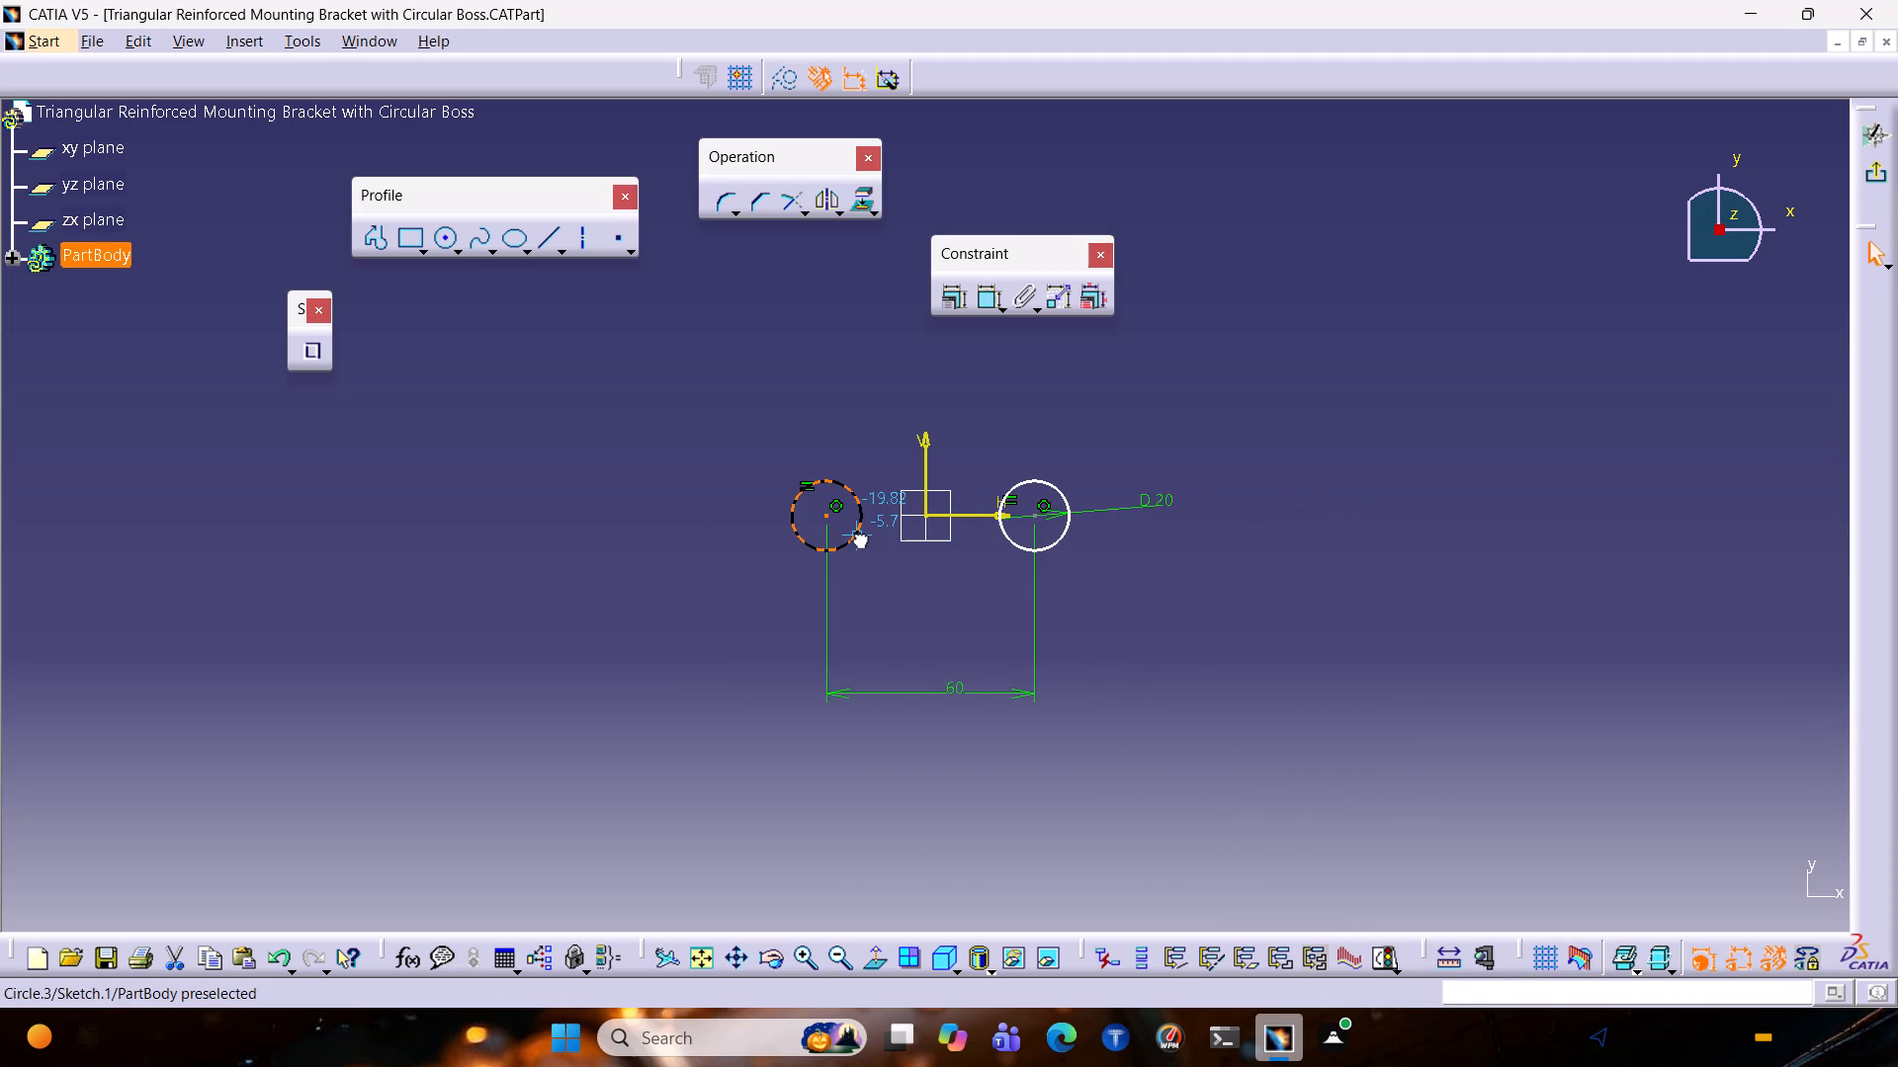
drag(857, 535, 854, 534)
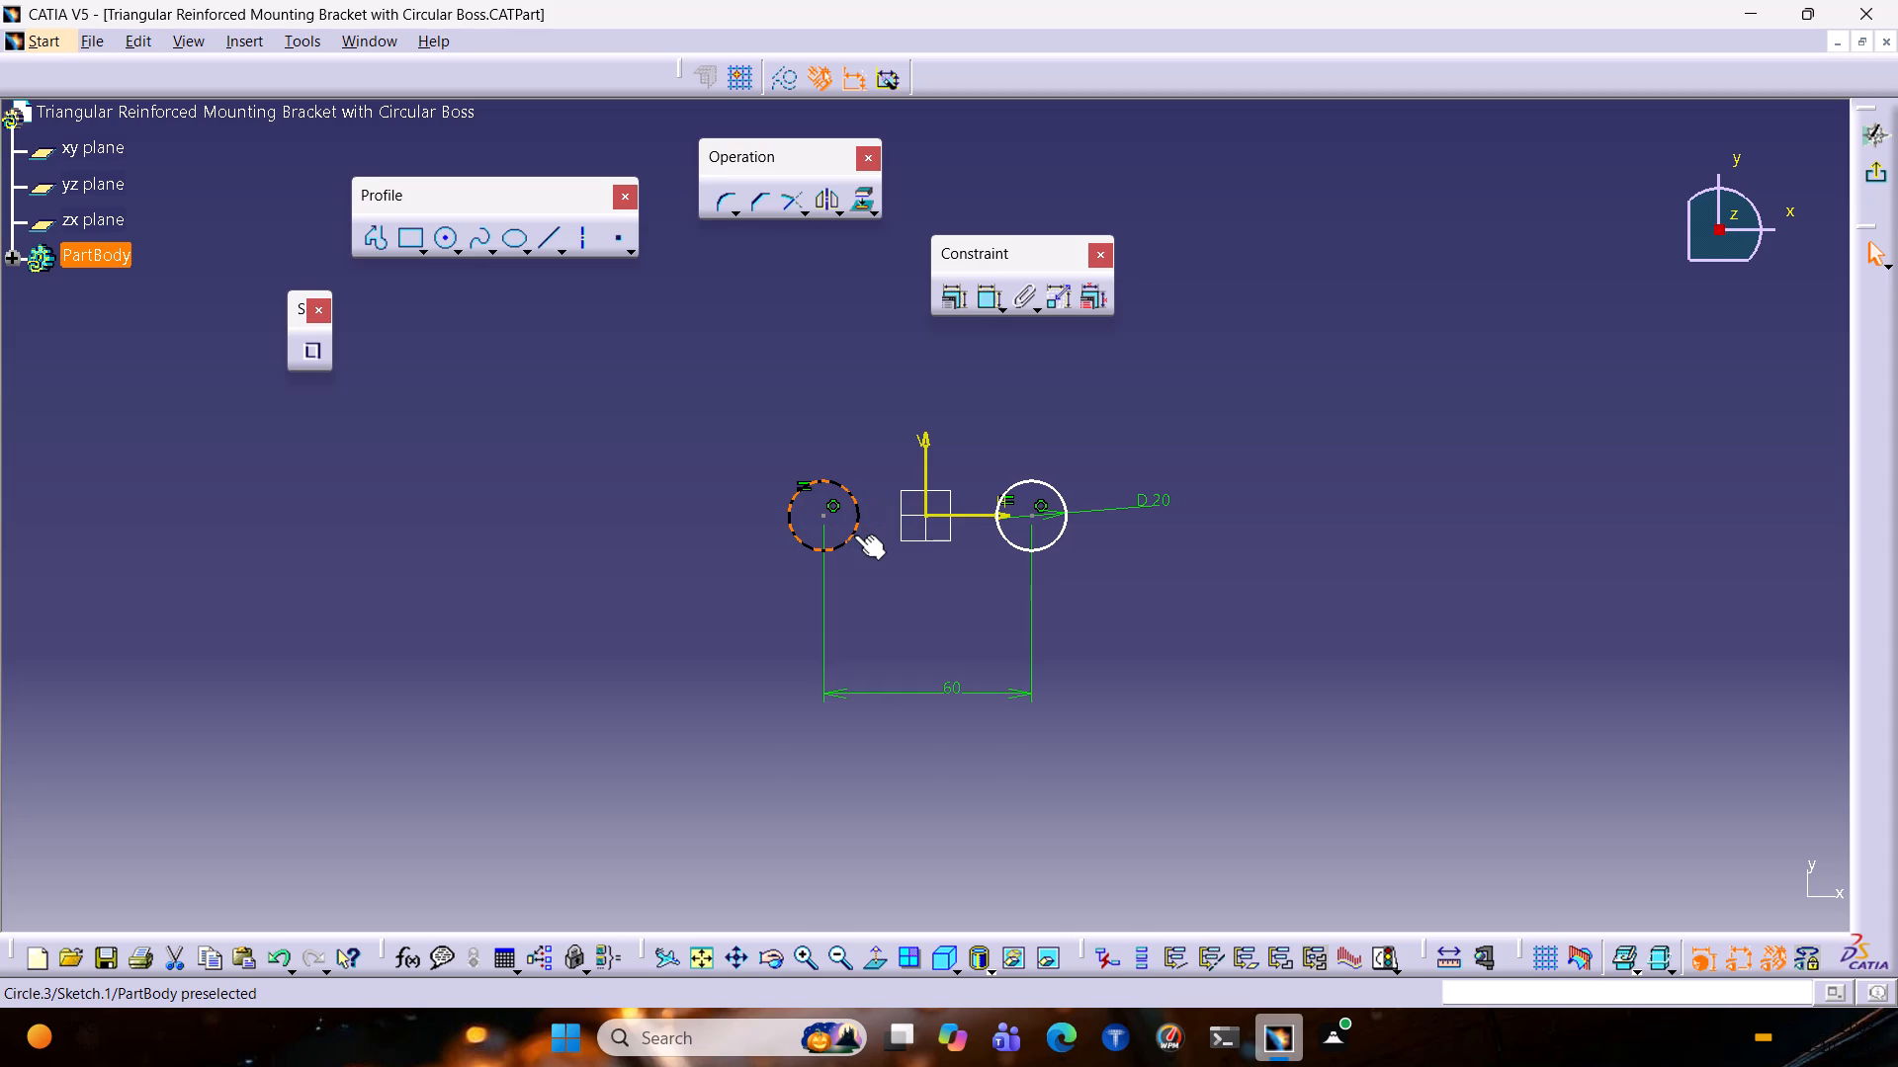
Draw a symmetrically extended line from the sketch origin to the centre of the circle on the positive H side.
click(559, 246)
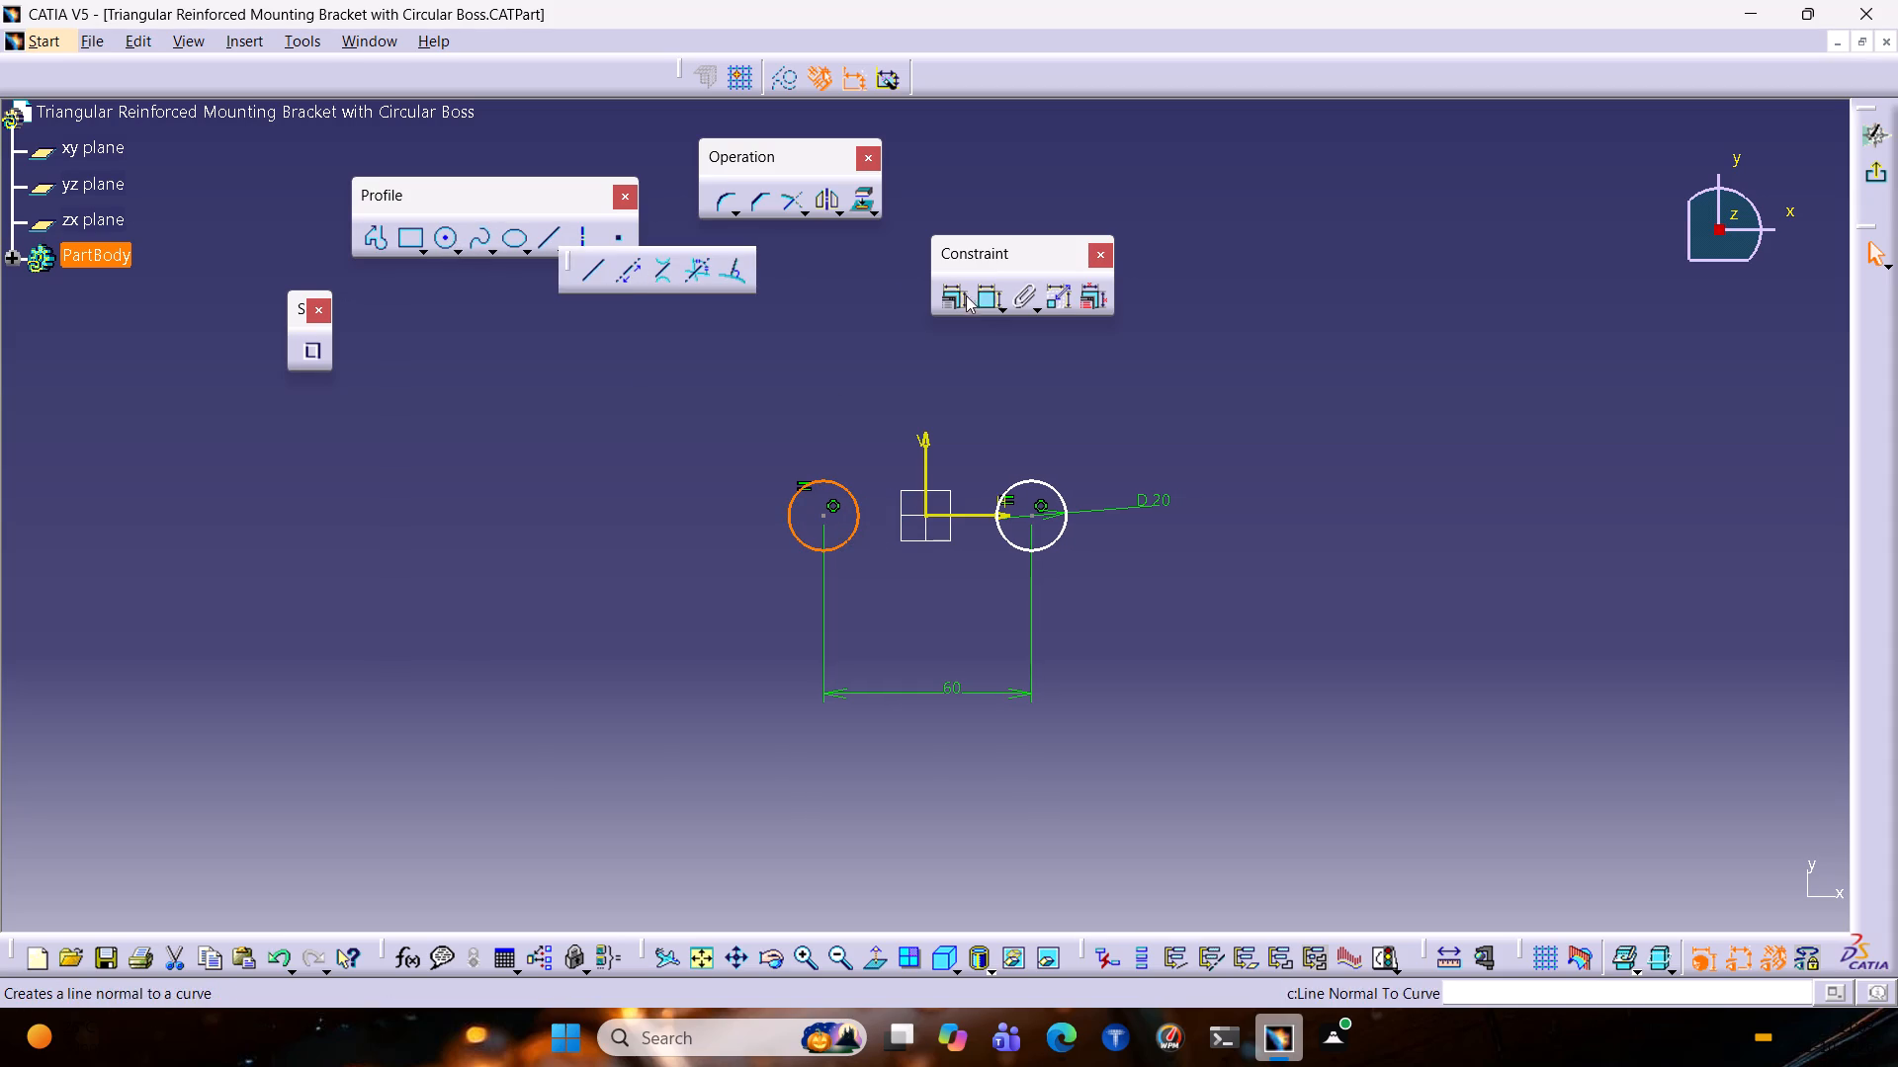
click(797, 266)
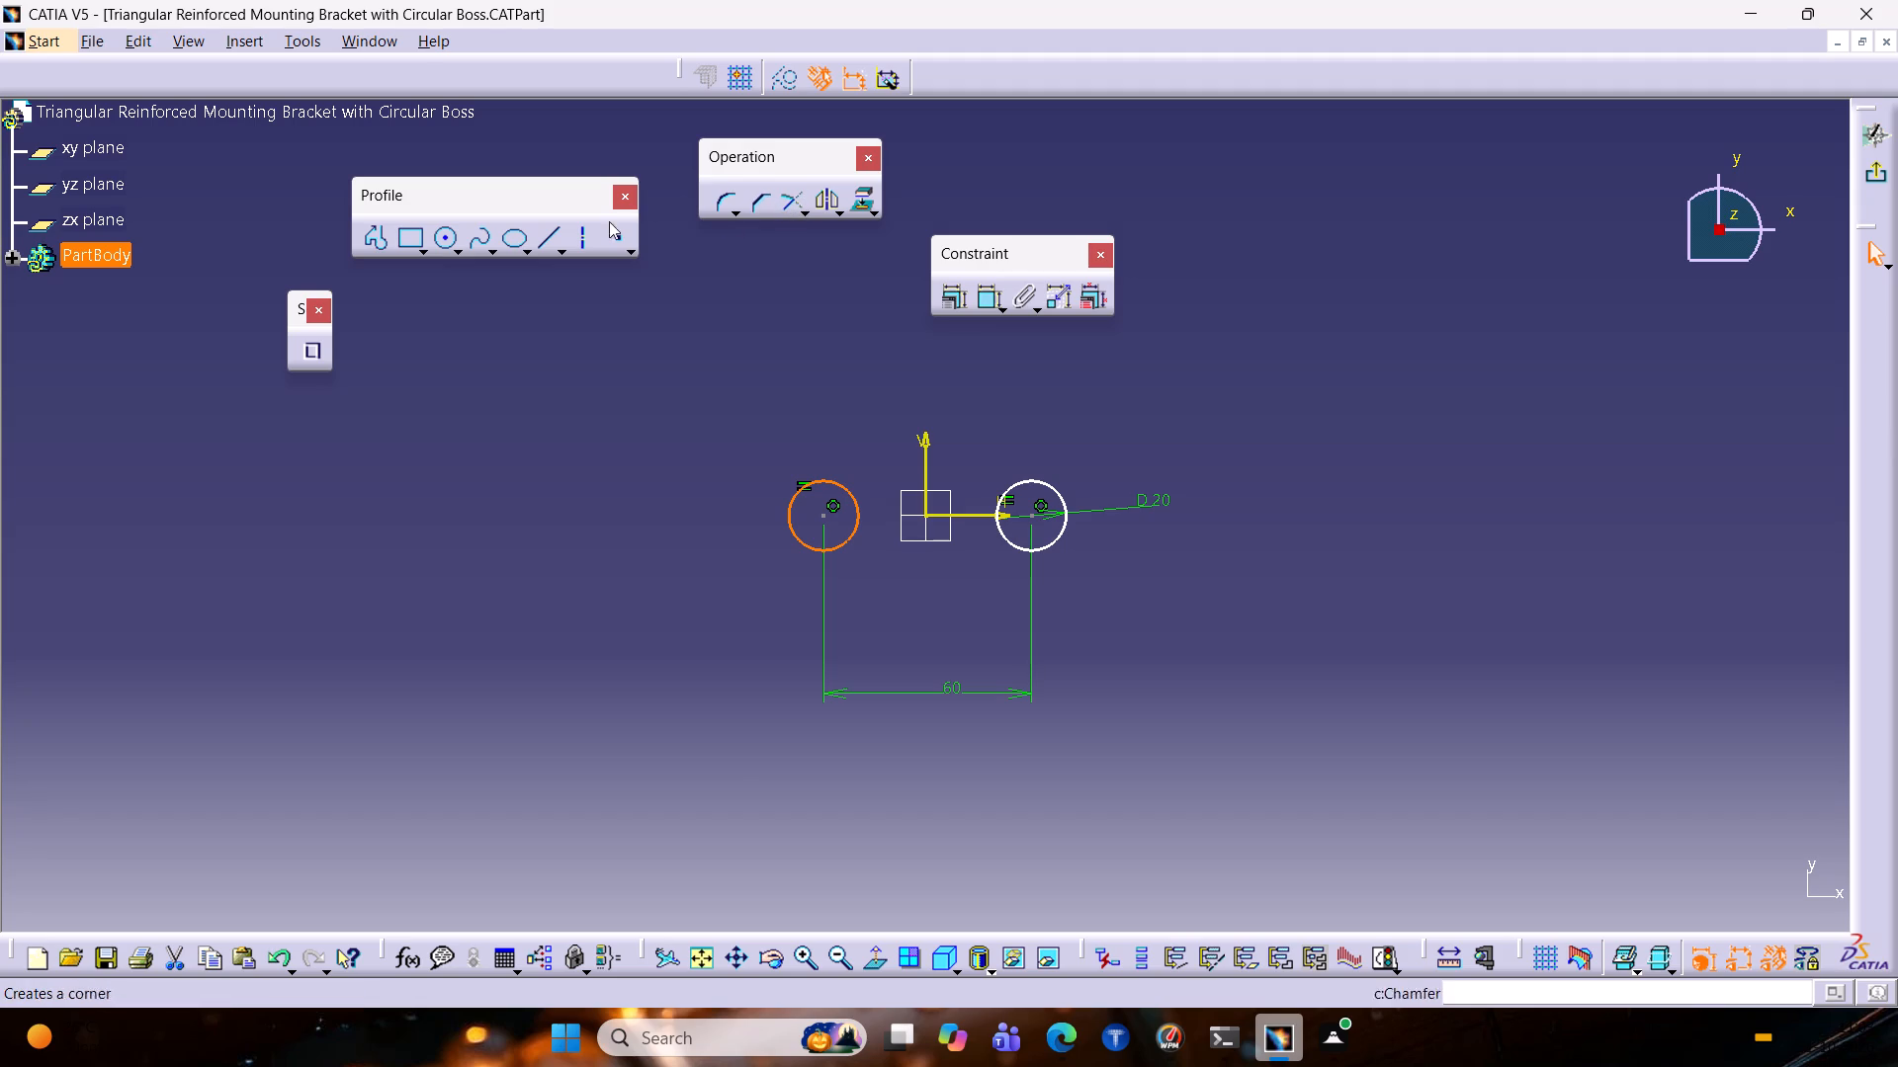
click(544, 243)
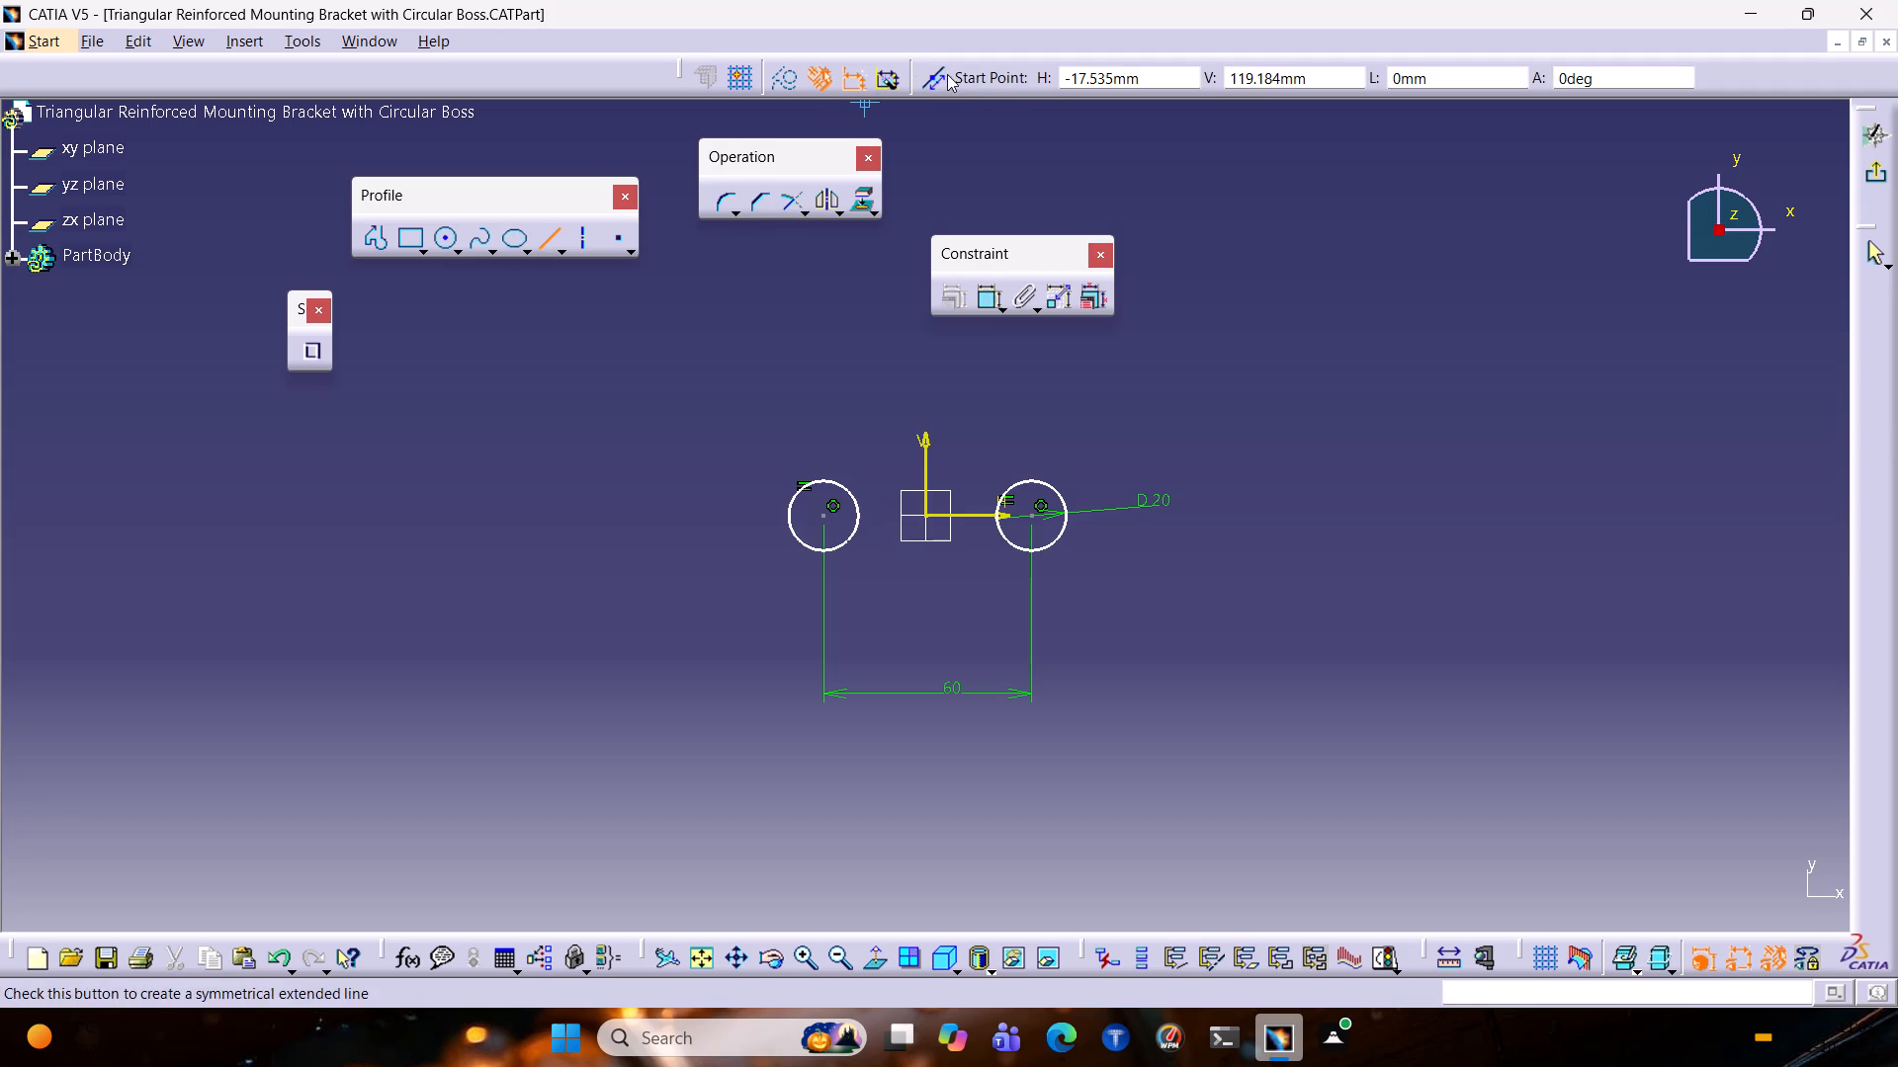
click(943, 74)
click(929, 512)
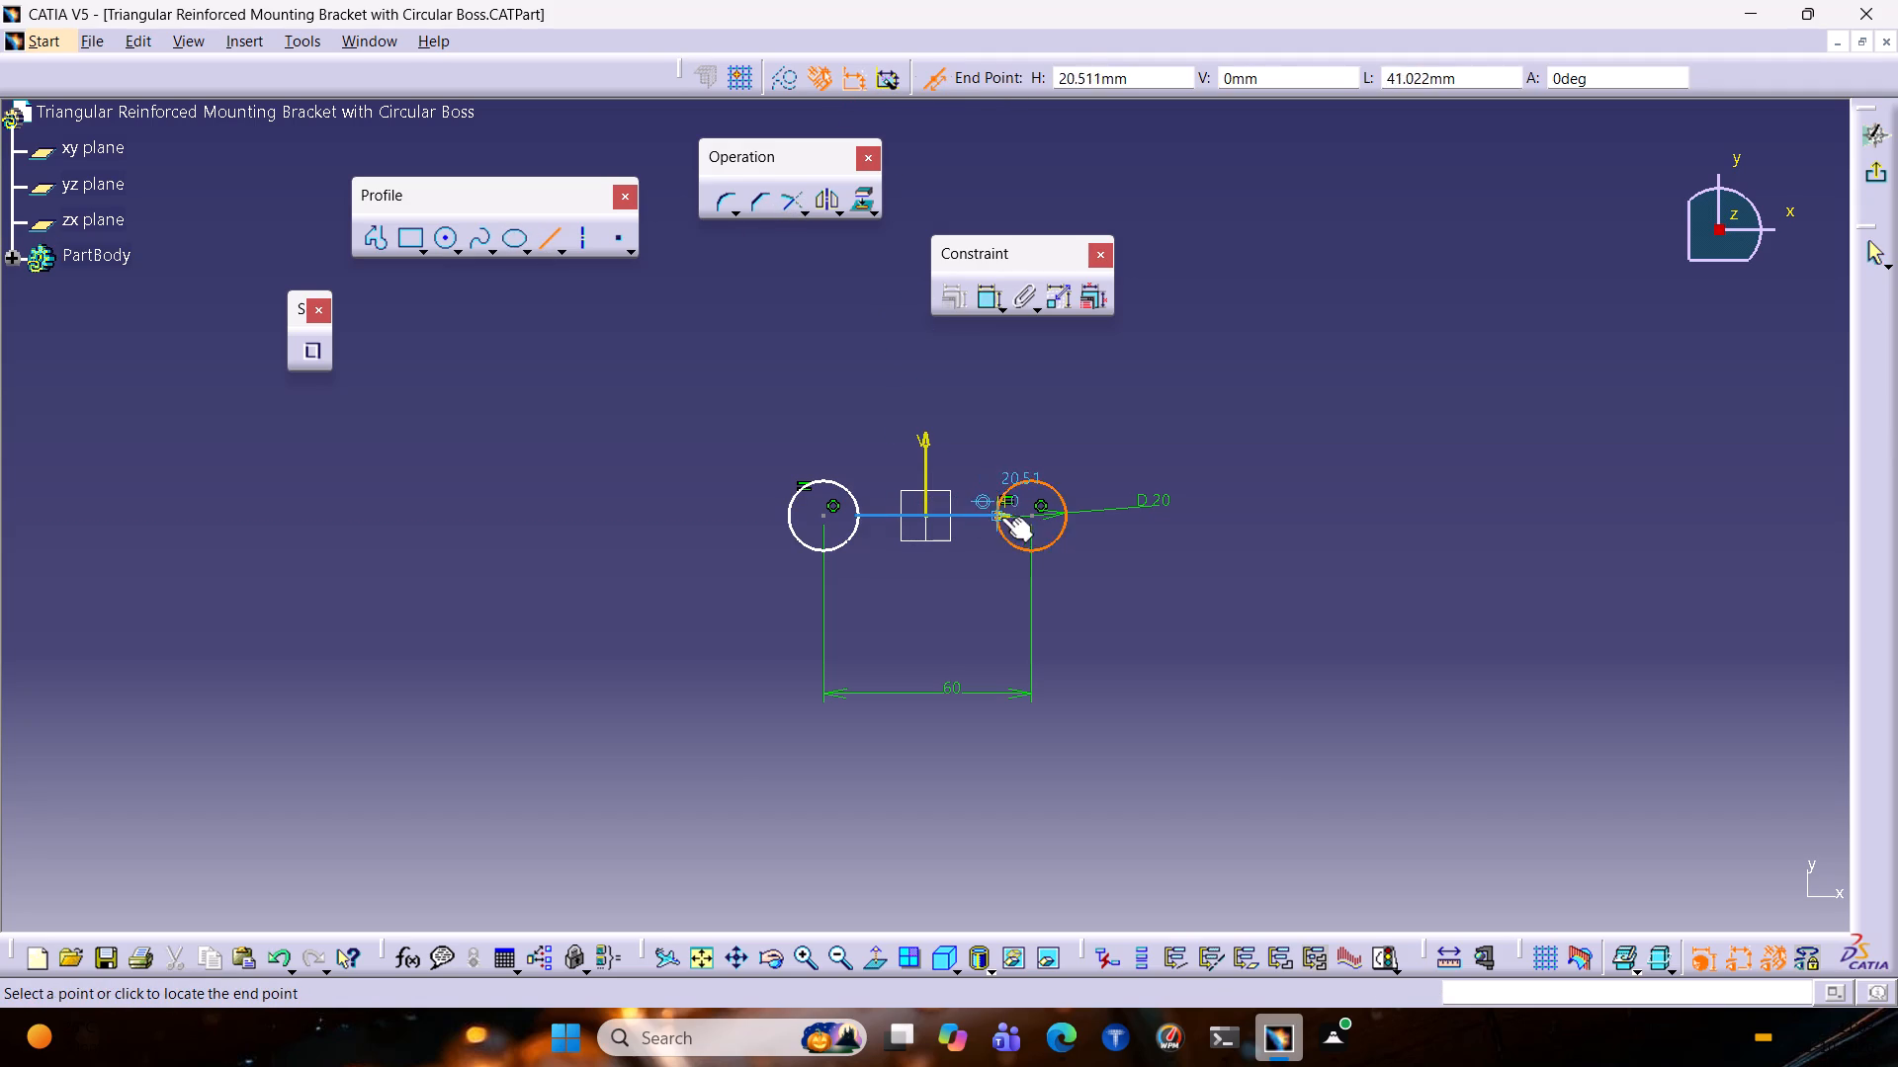
click(1030, 514)
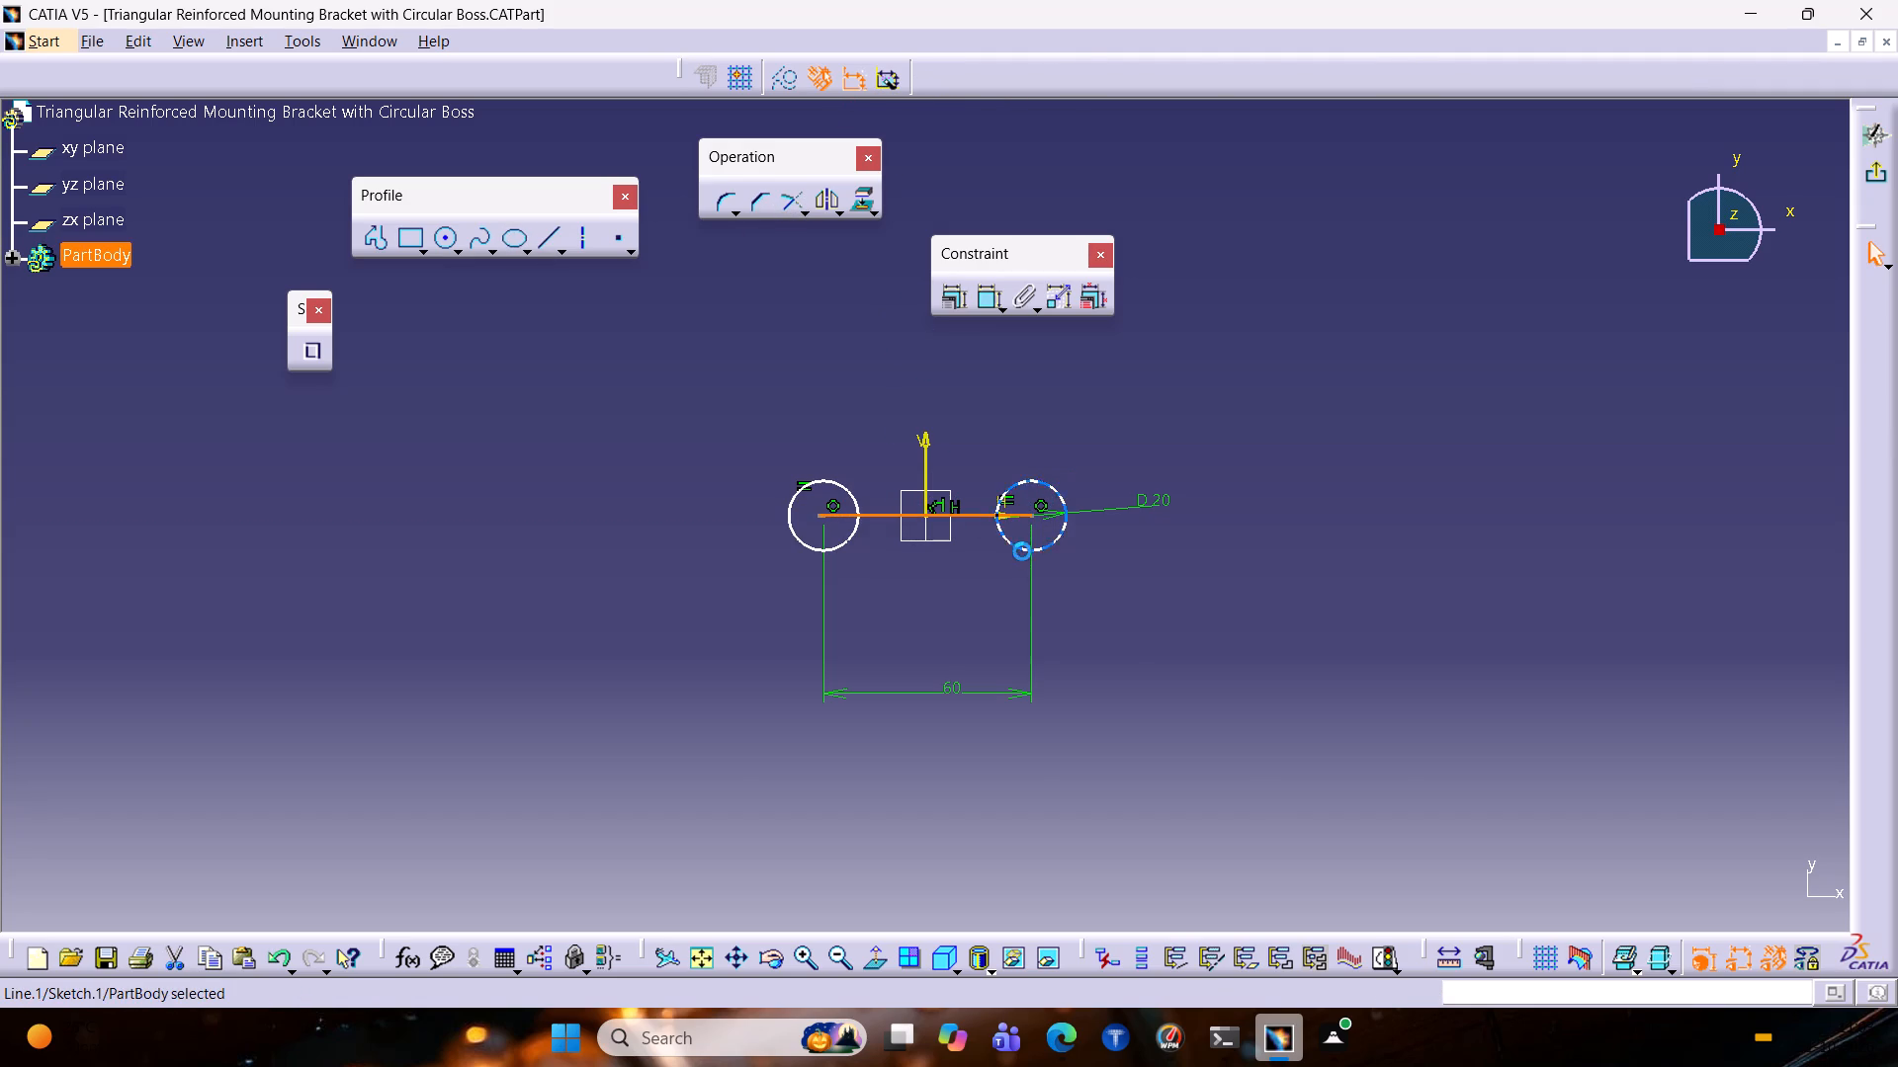
key(Escape)
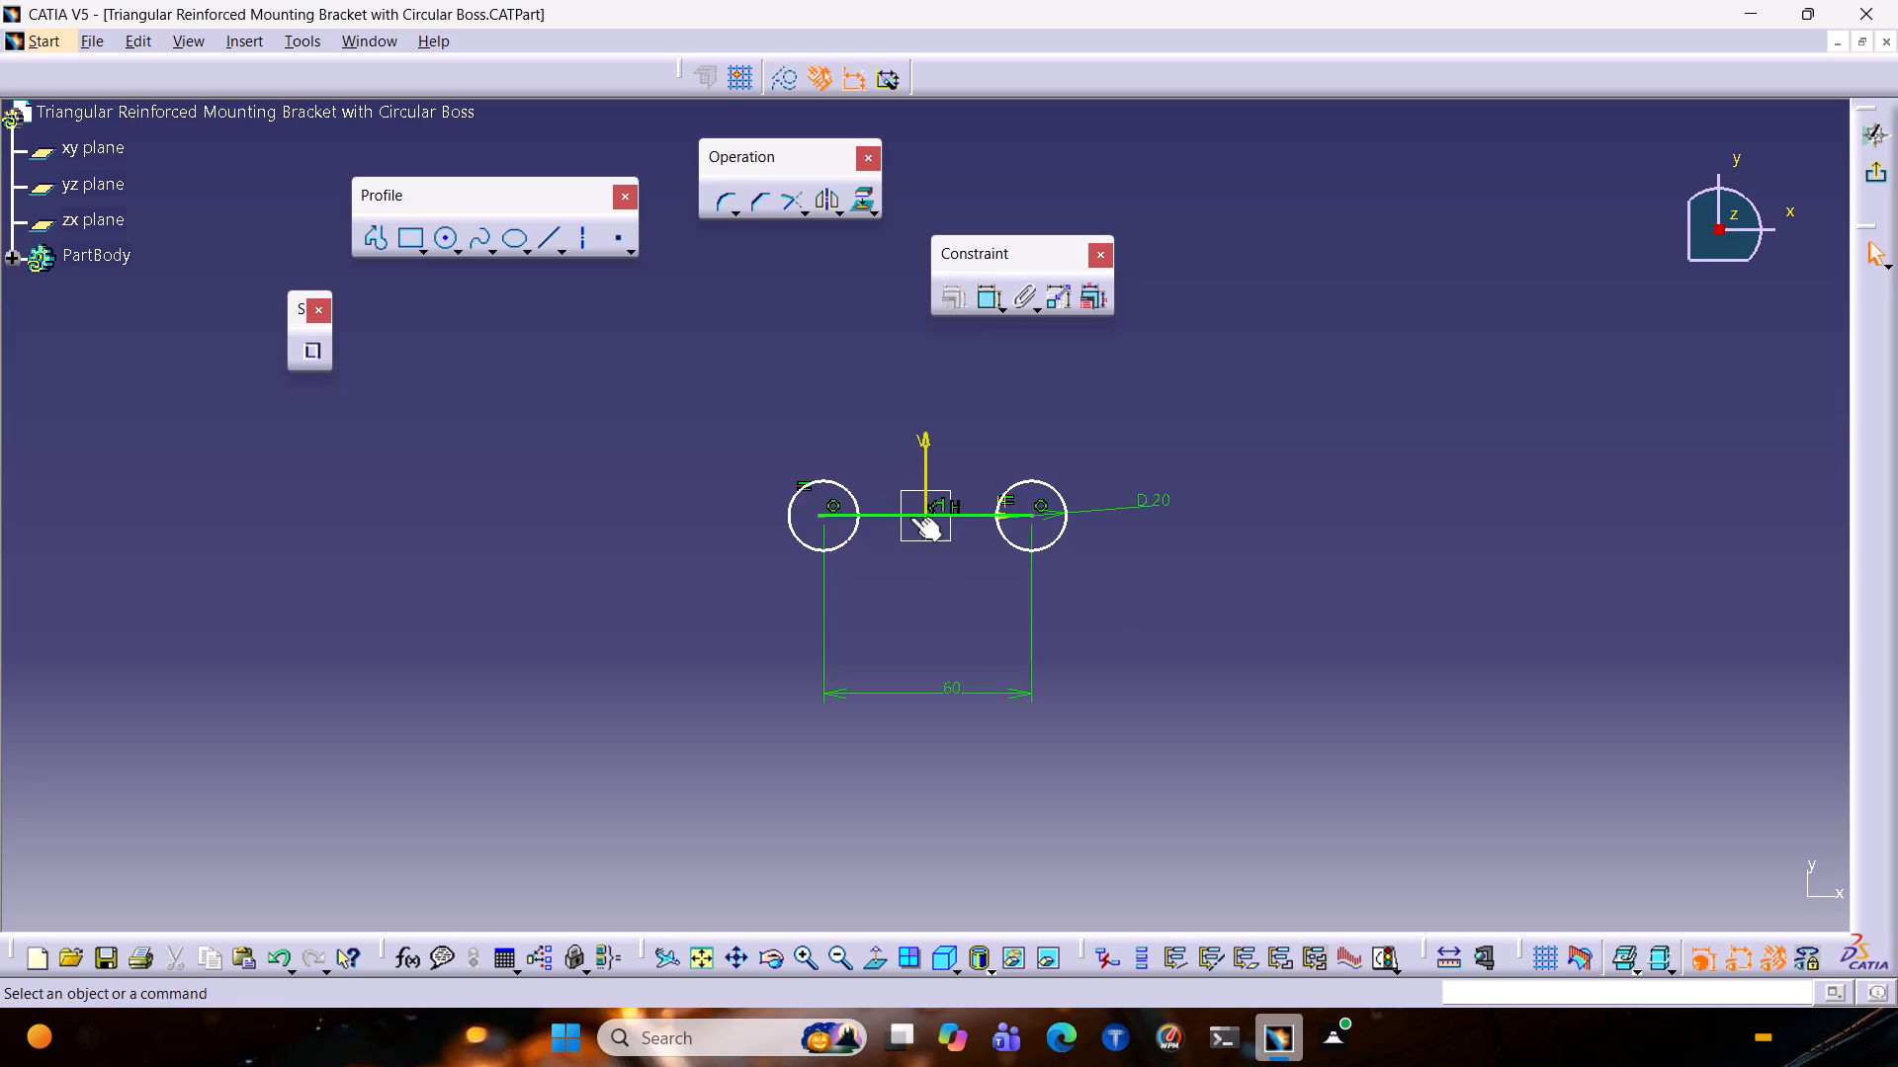
Constrain the line's free endpoint coincident with the centre of the circle on the negative H side.
click(820, 518)
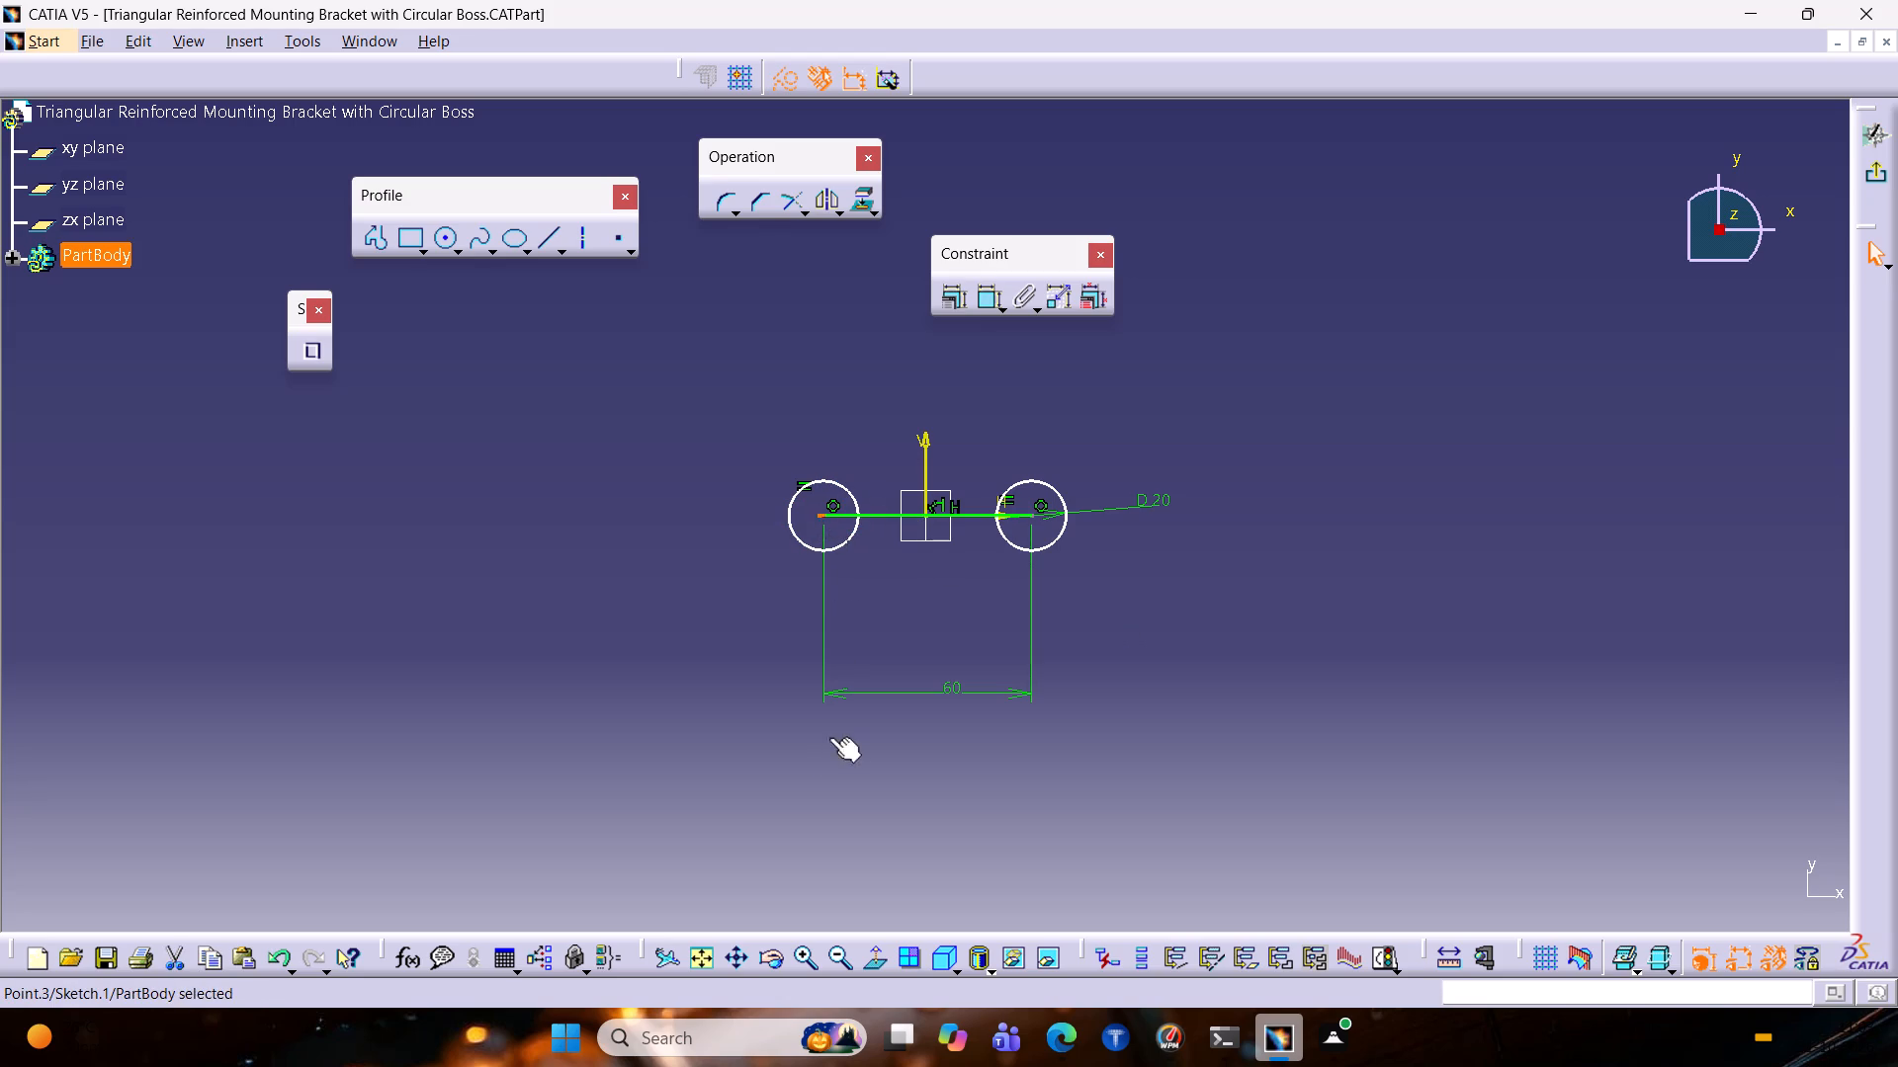
ctrl+middle_drag(820, 757, 936, 579)
middle_drag(752, 616, 860, 701)
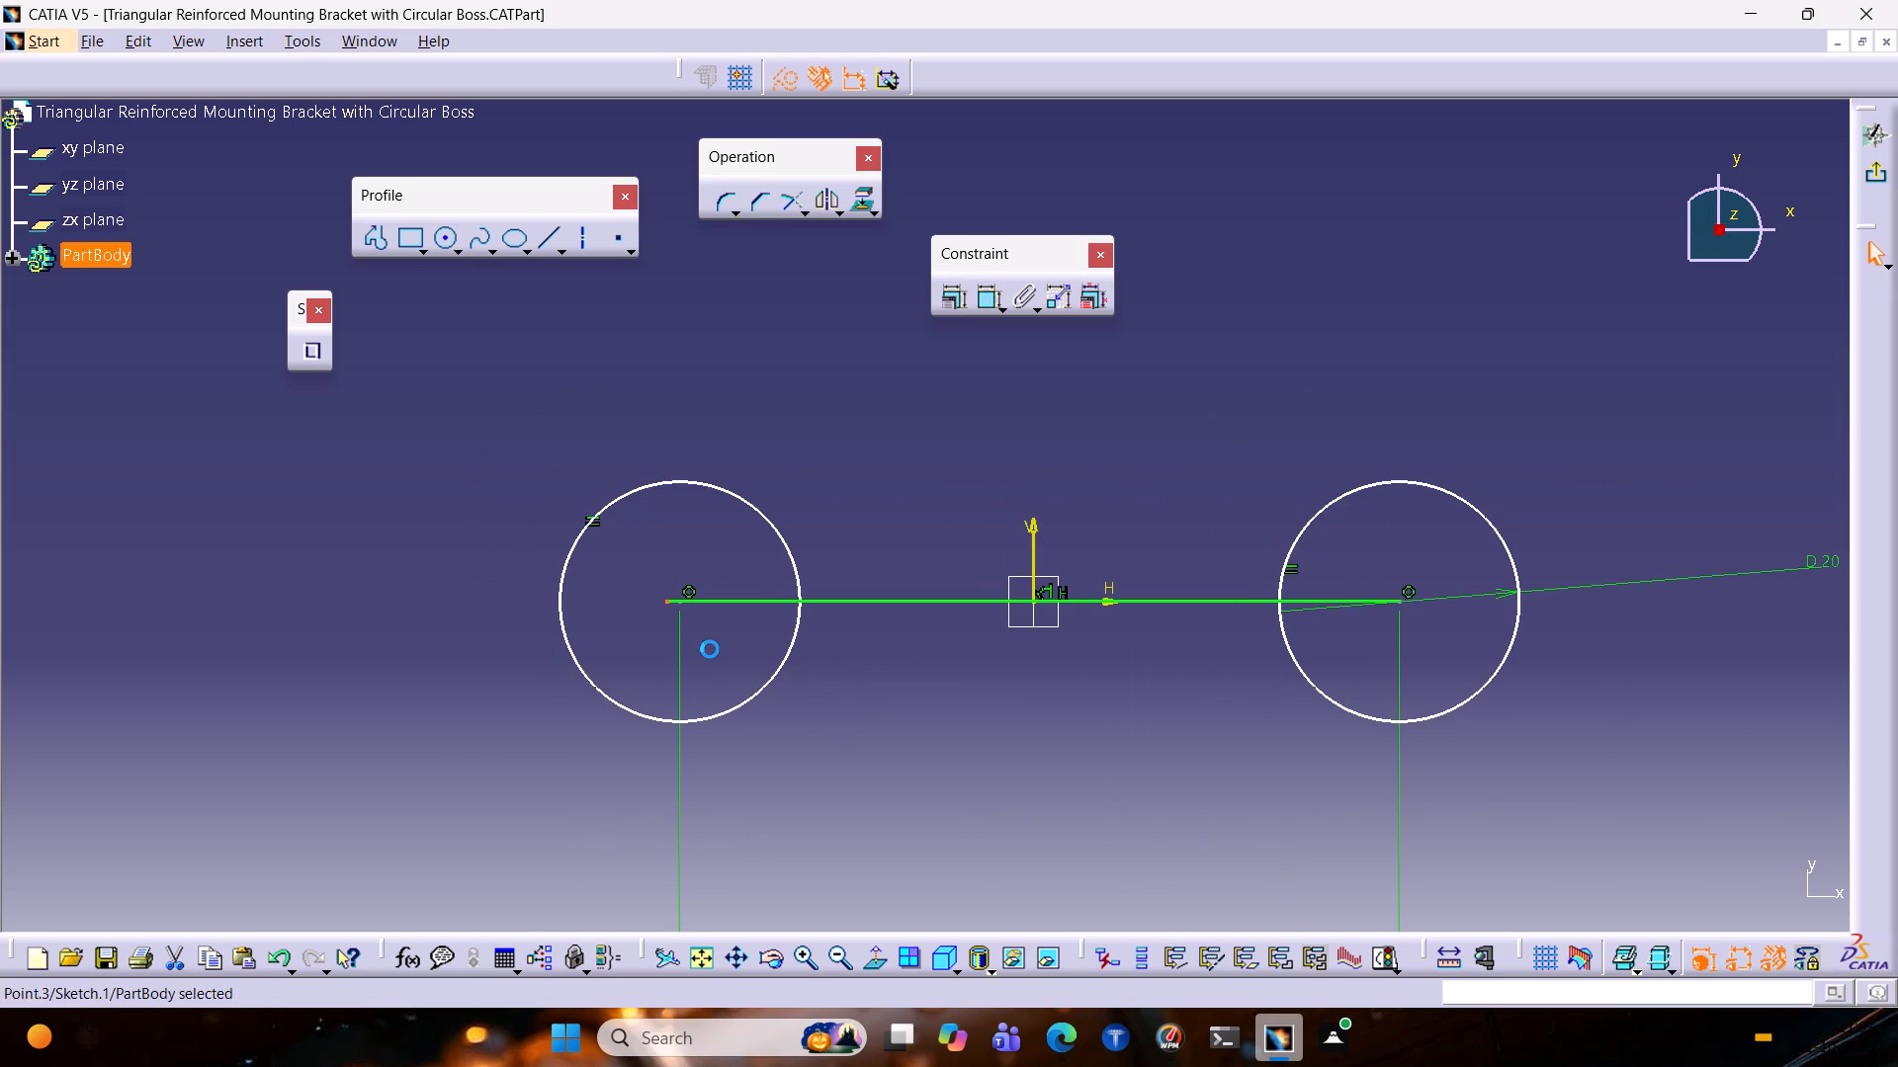
click(710, 649)
click(680, 601)
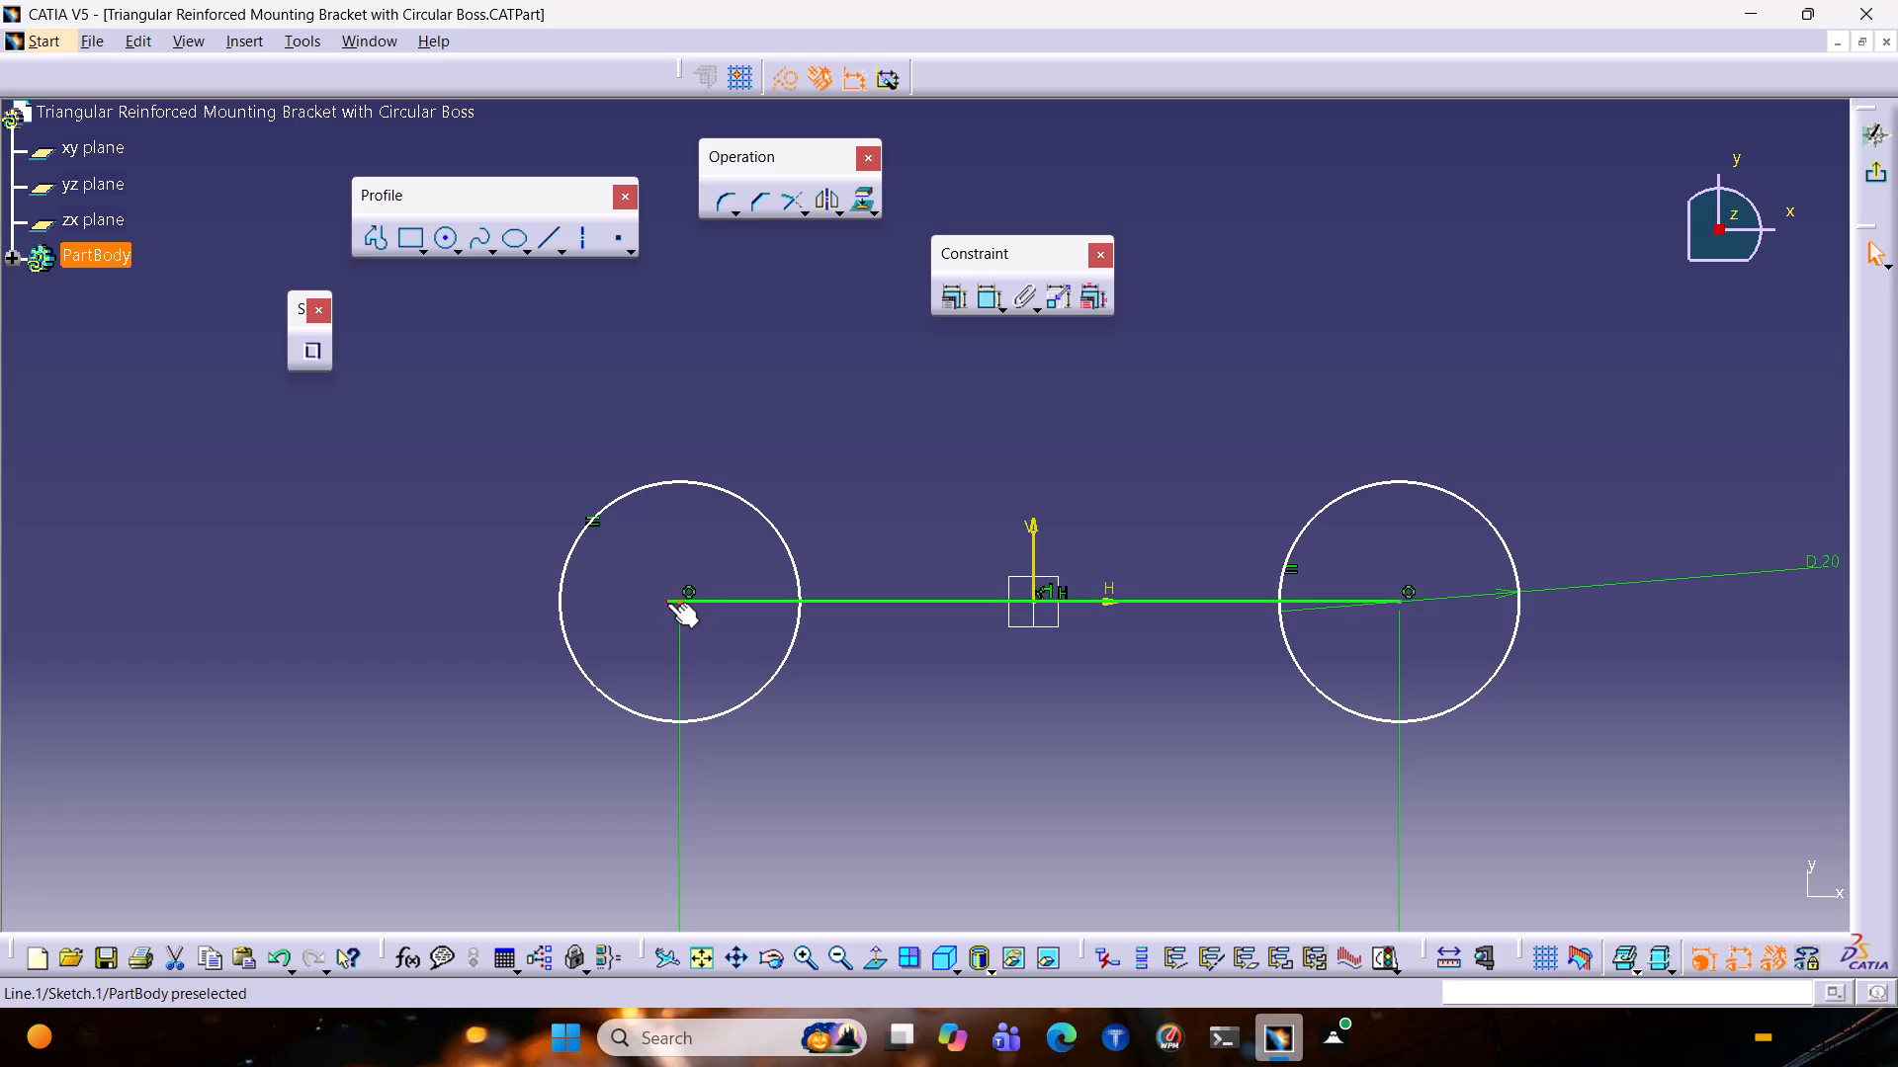
ctrl+click(667, 603)
click(948, 297)
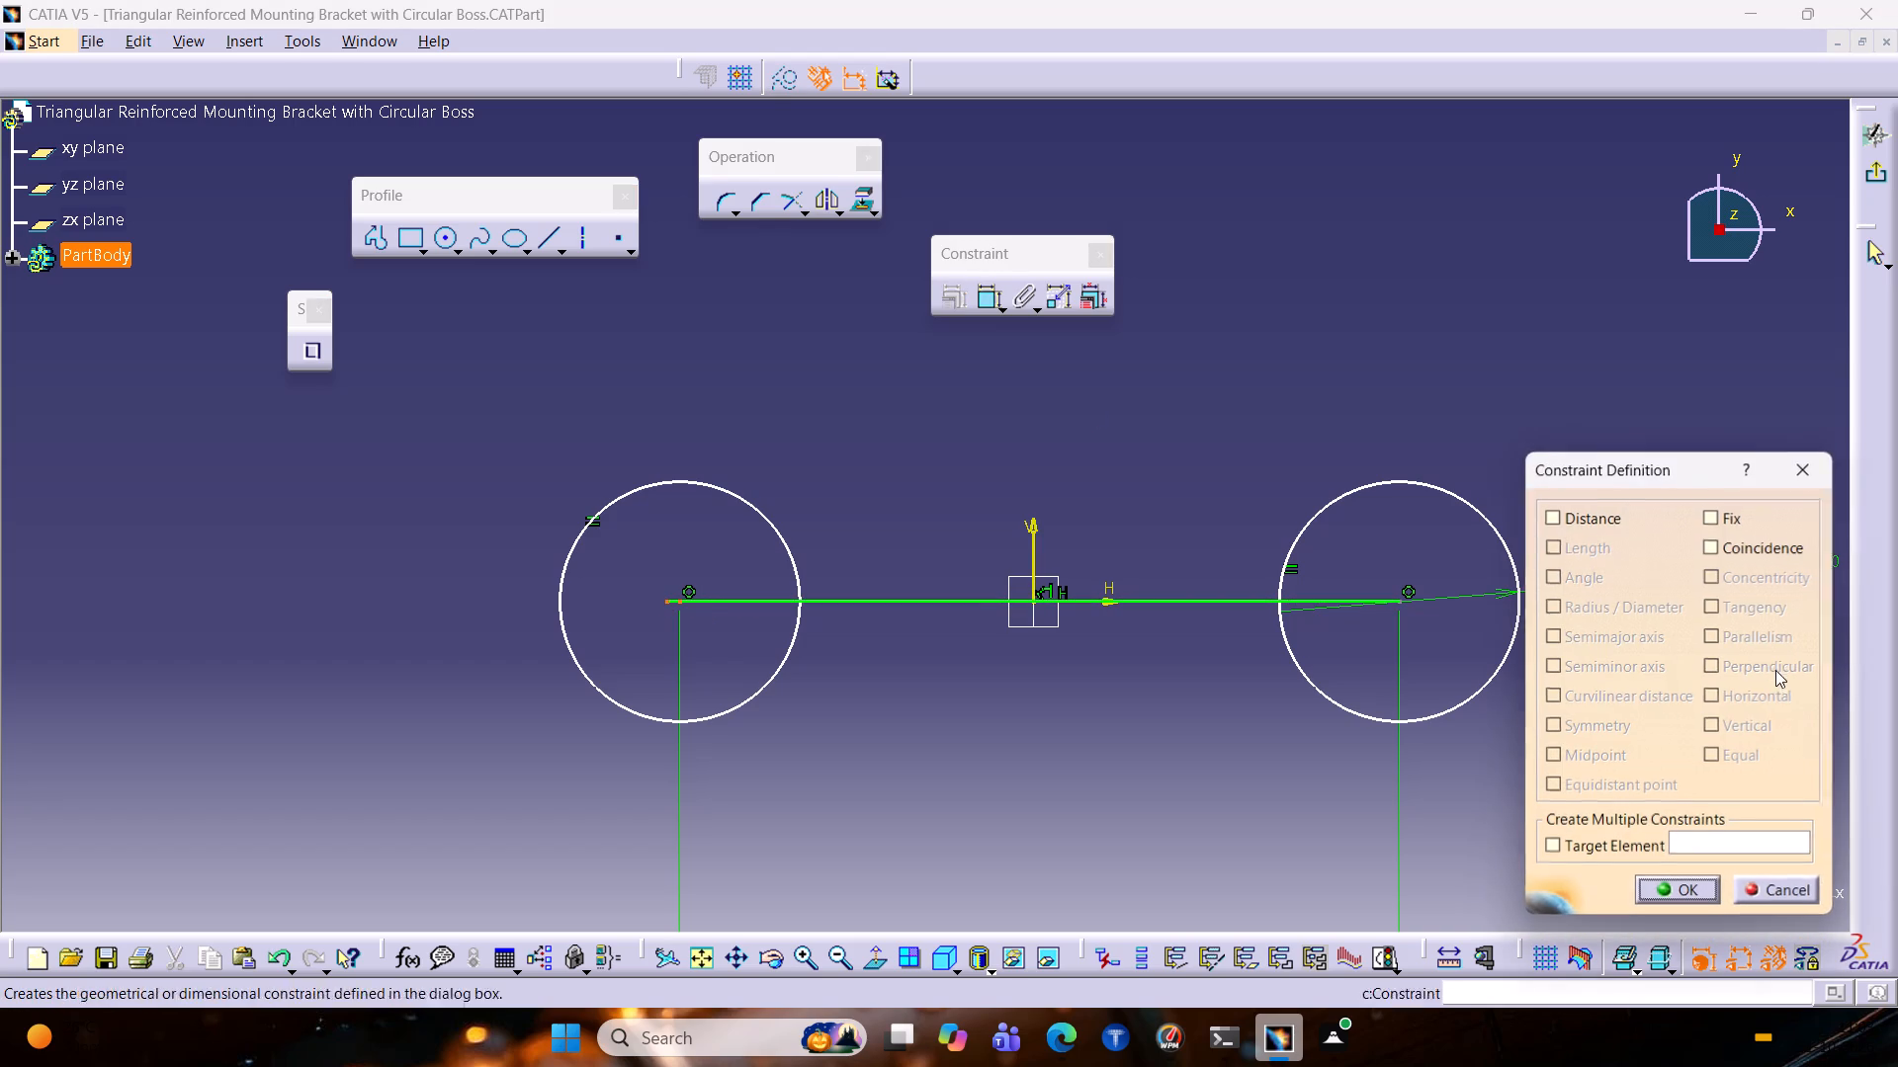
click(1717, 545)
click(1689, 879)
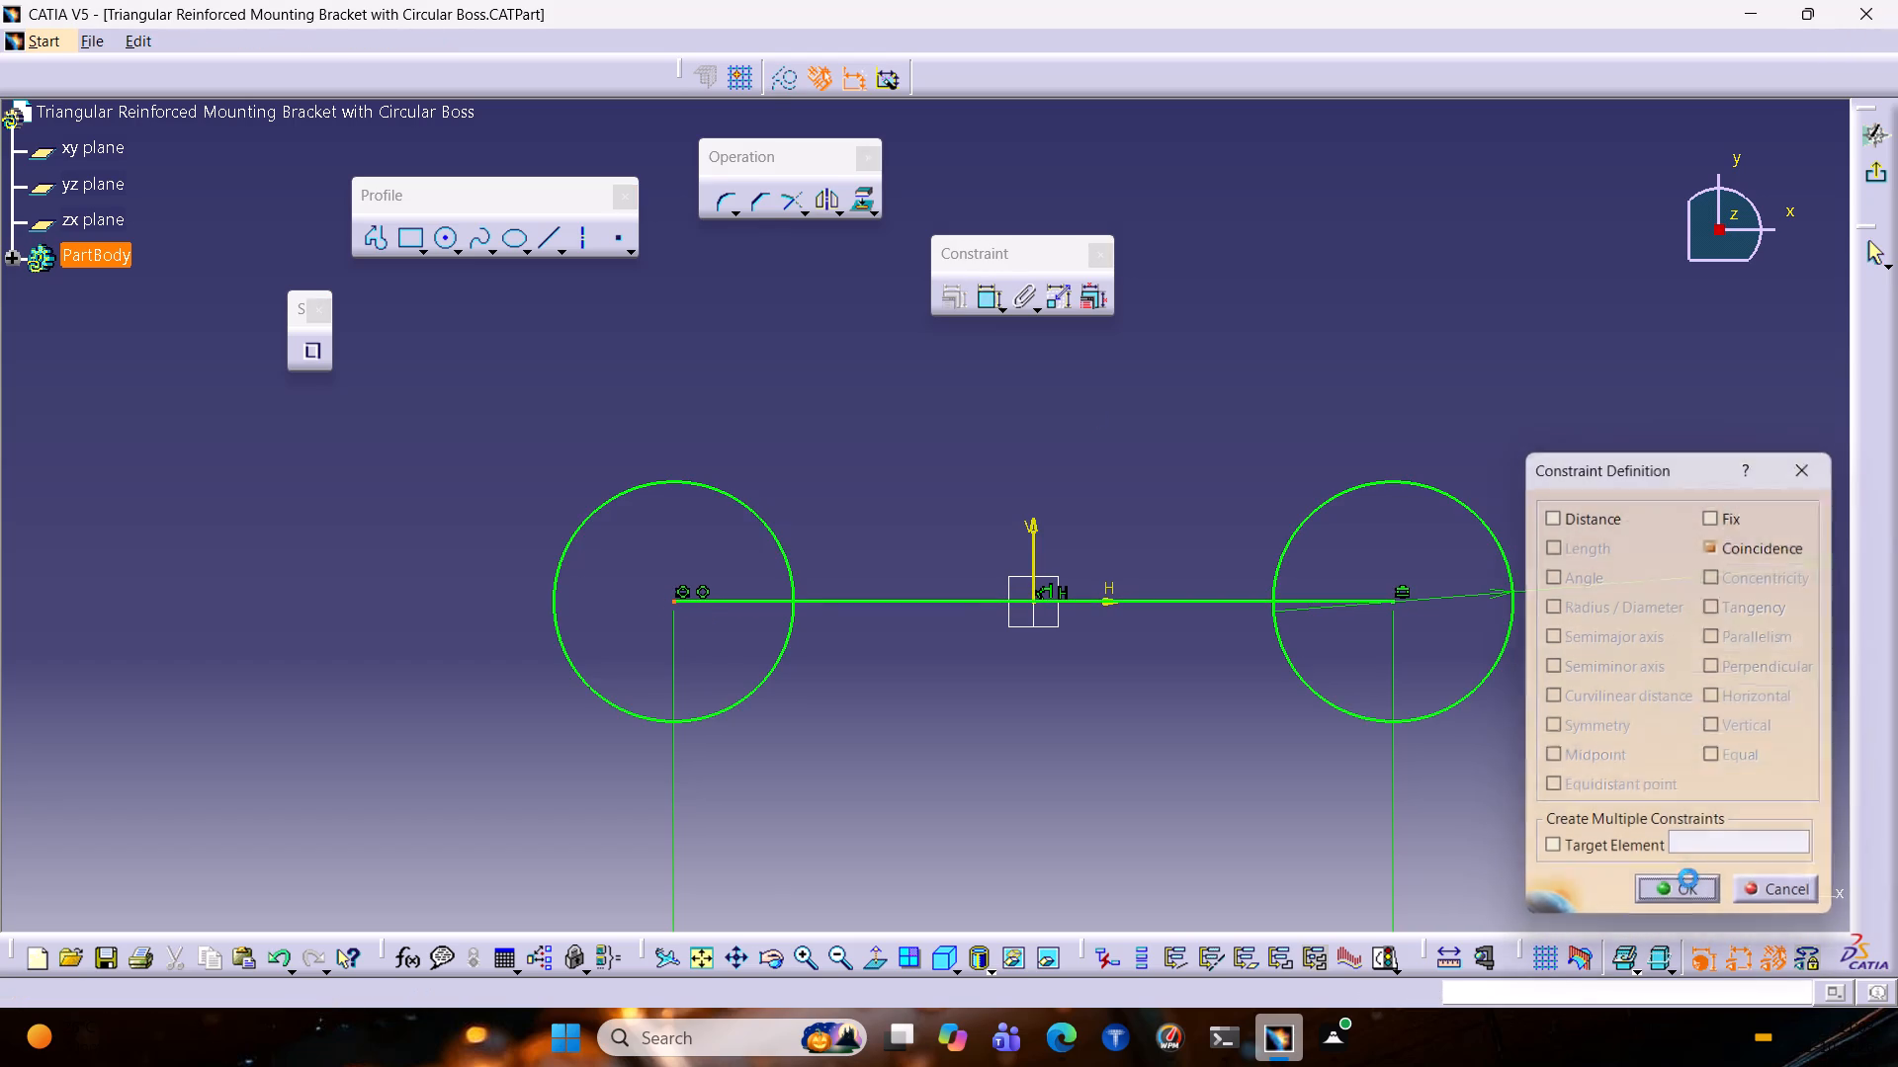
Convert the line joining the two circle centres into a construction element.
ctrl+middle_drag(1150, 378, 1101, 529)
click(1001, 548)
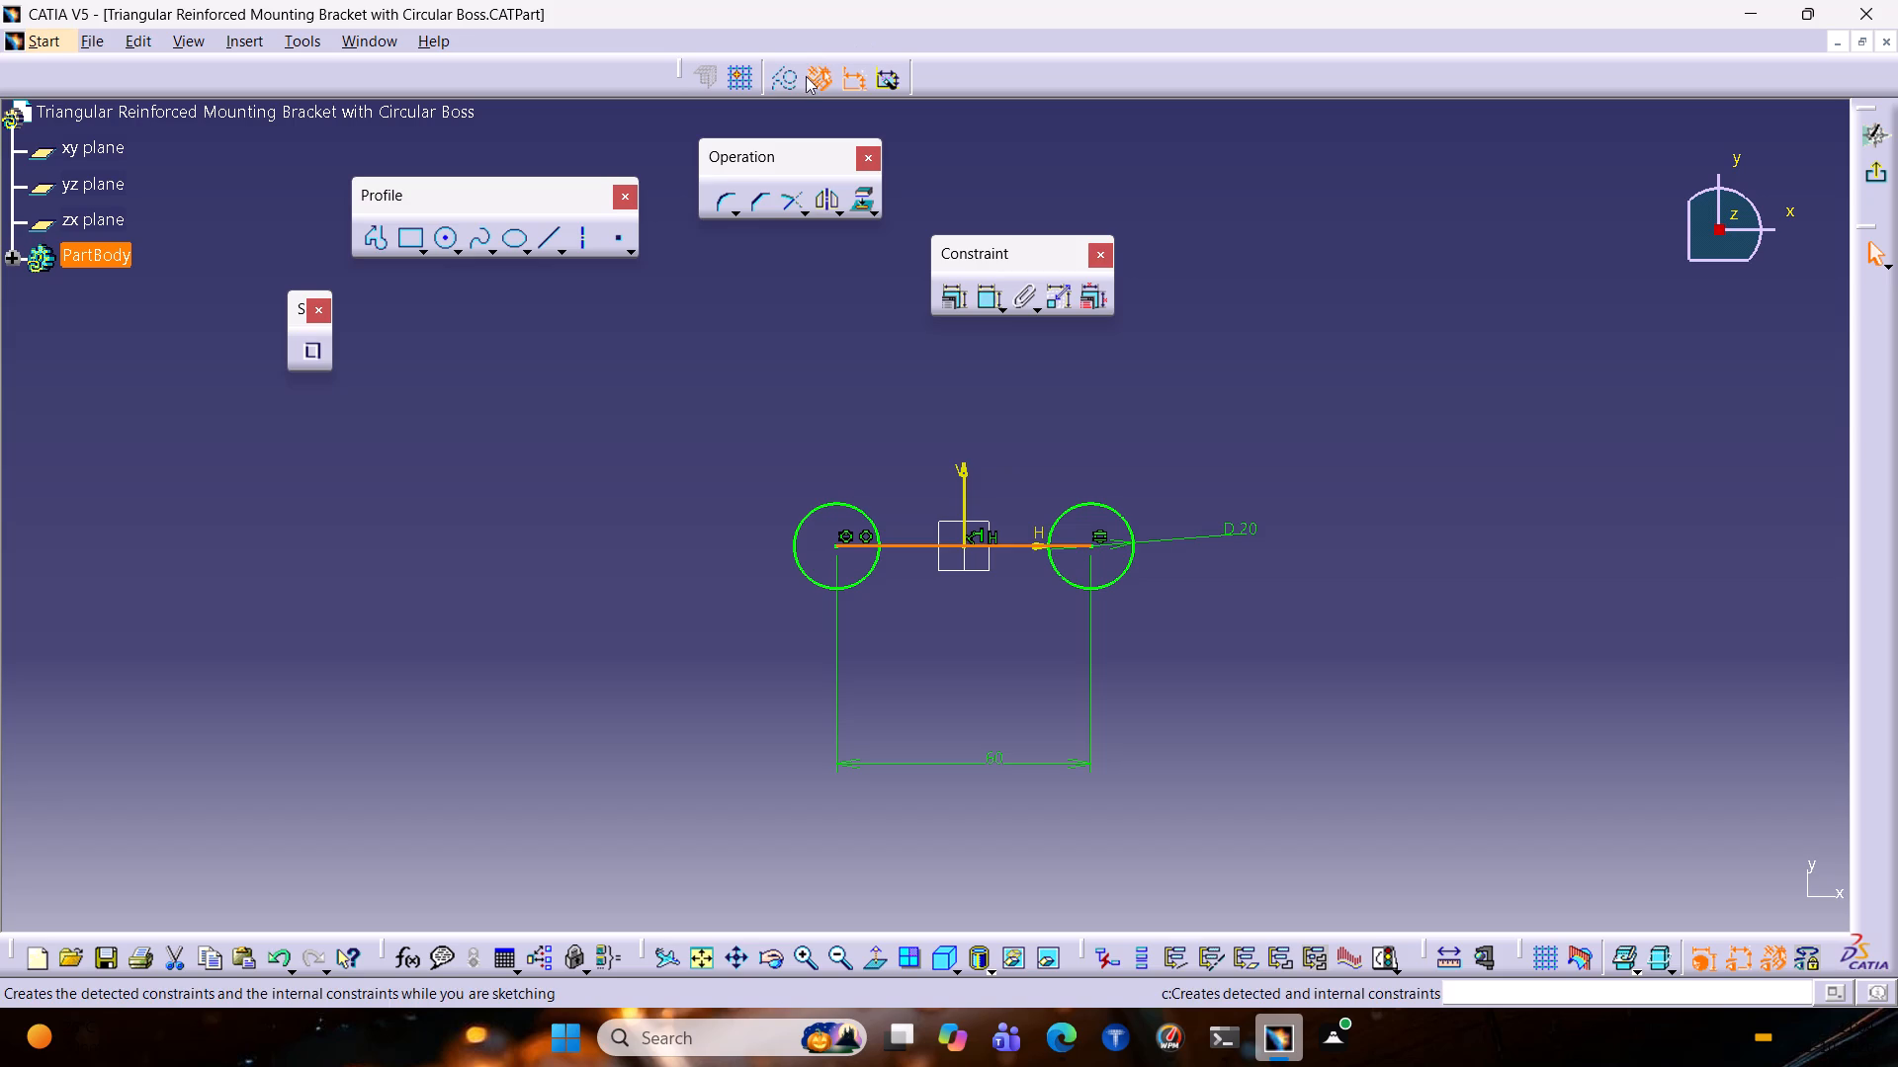
click(790, 82)
click(693, 366)
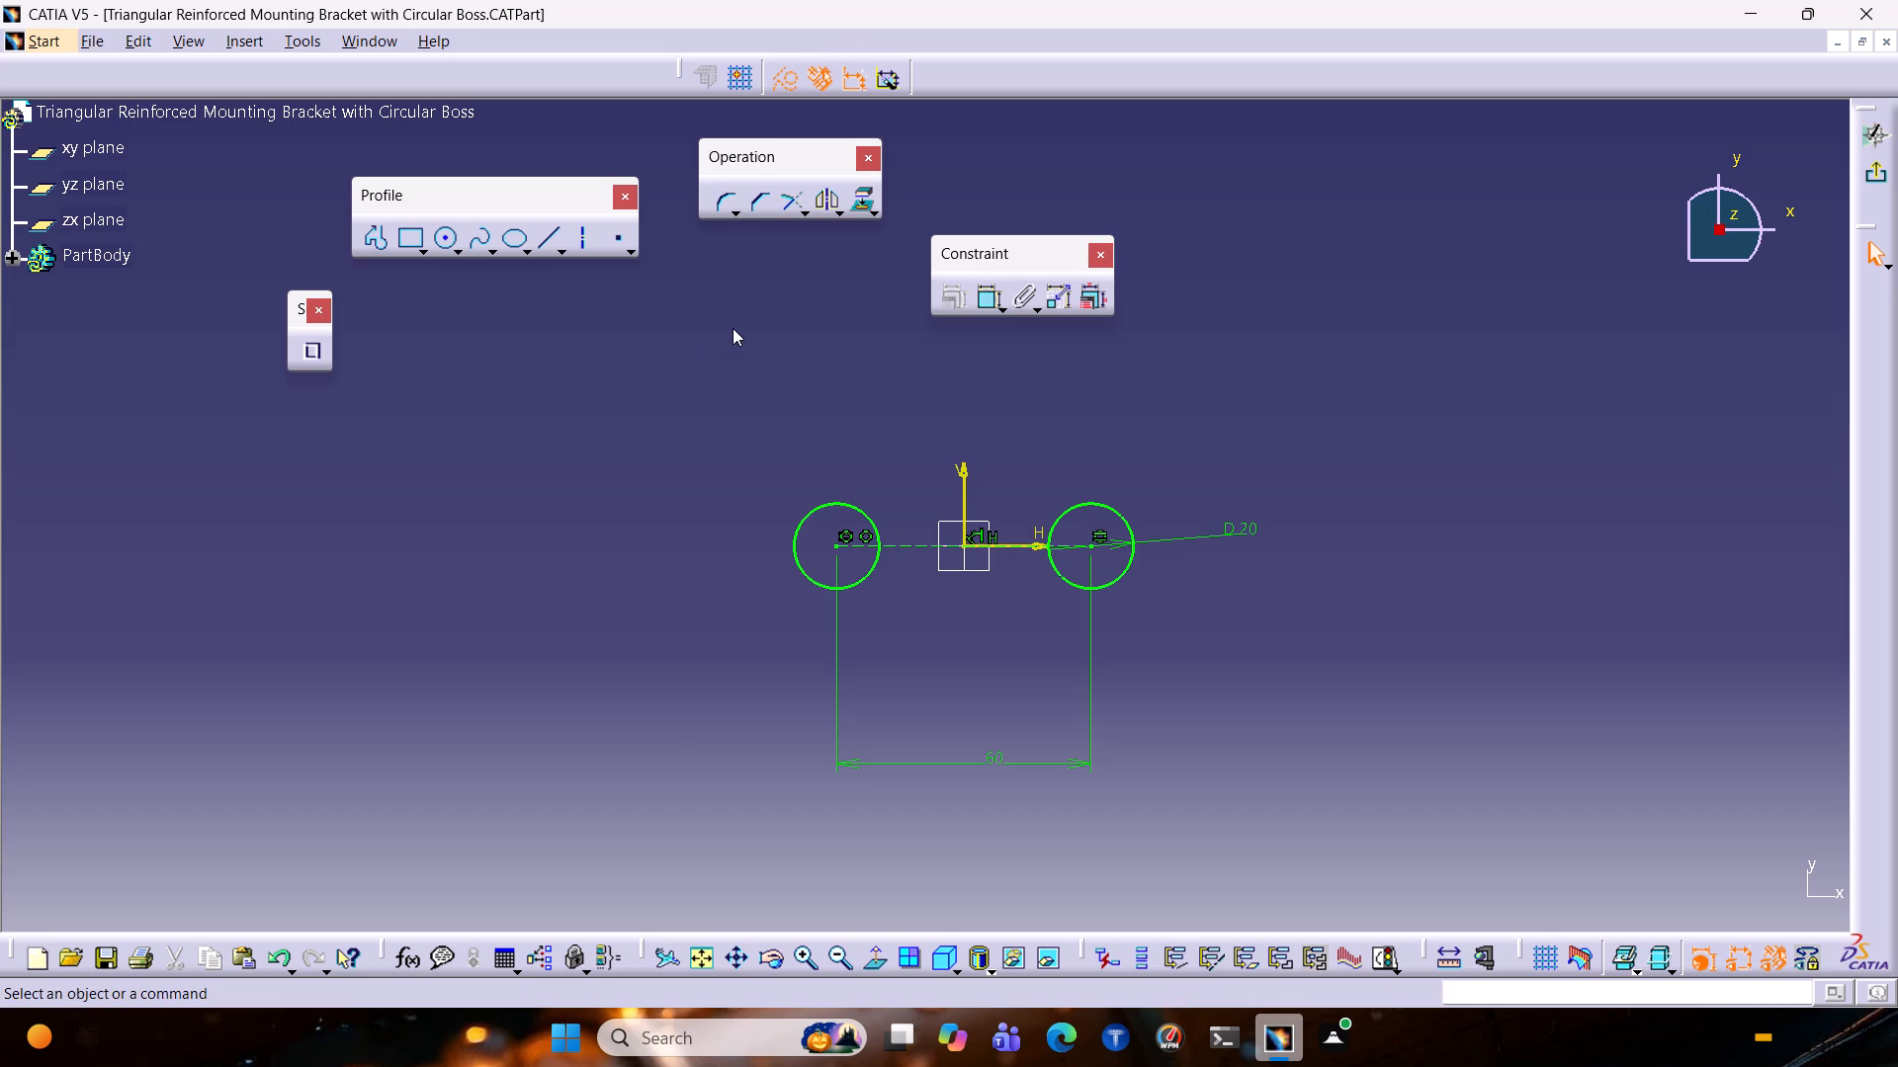
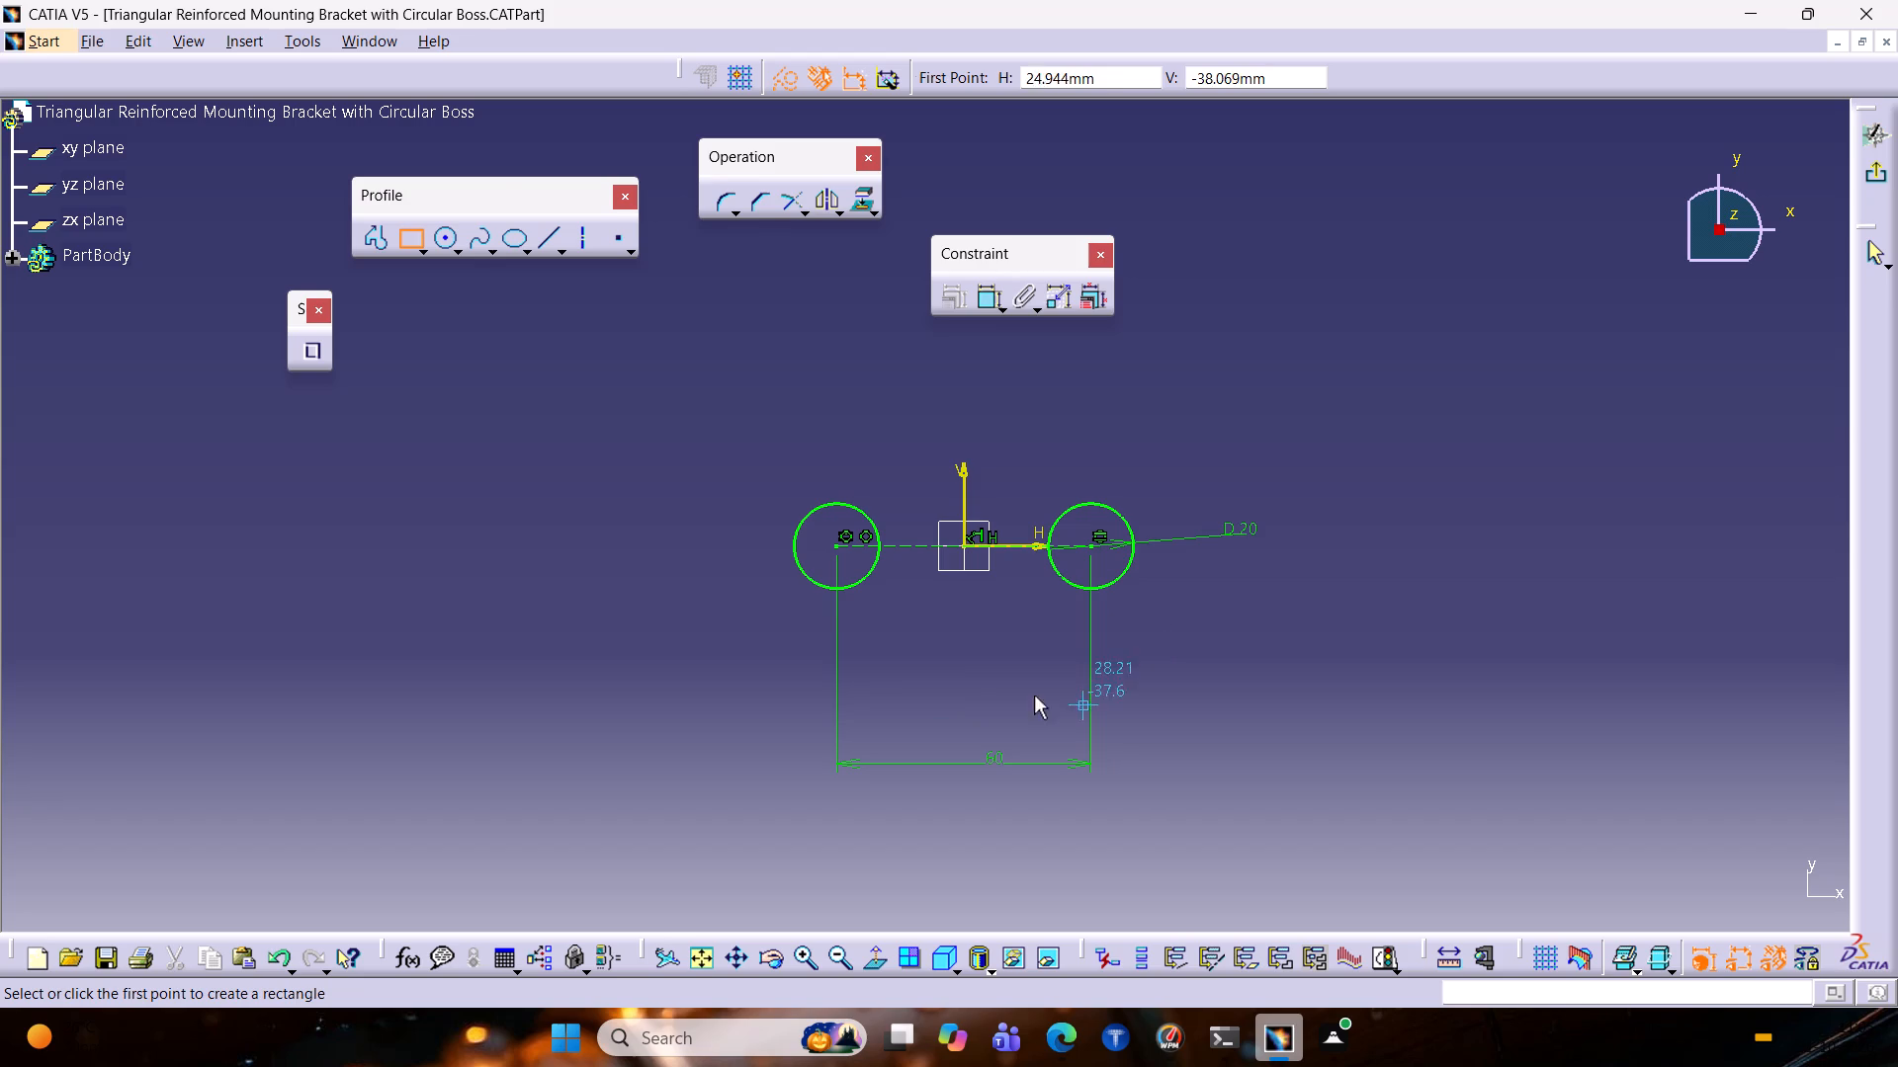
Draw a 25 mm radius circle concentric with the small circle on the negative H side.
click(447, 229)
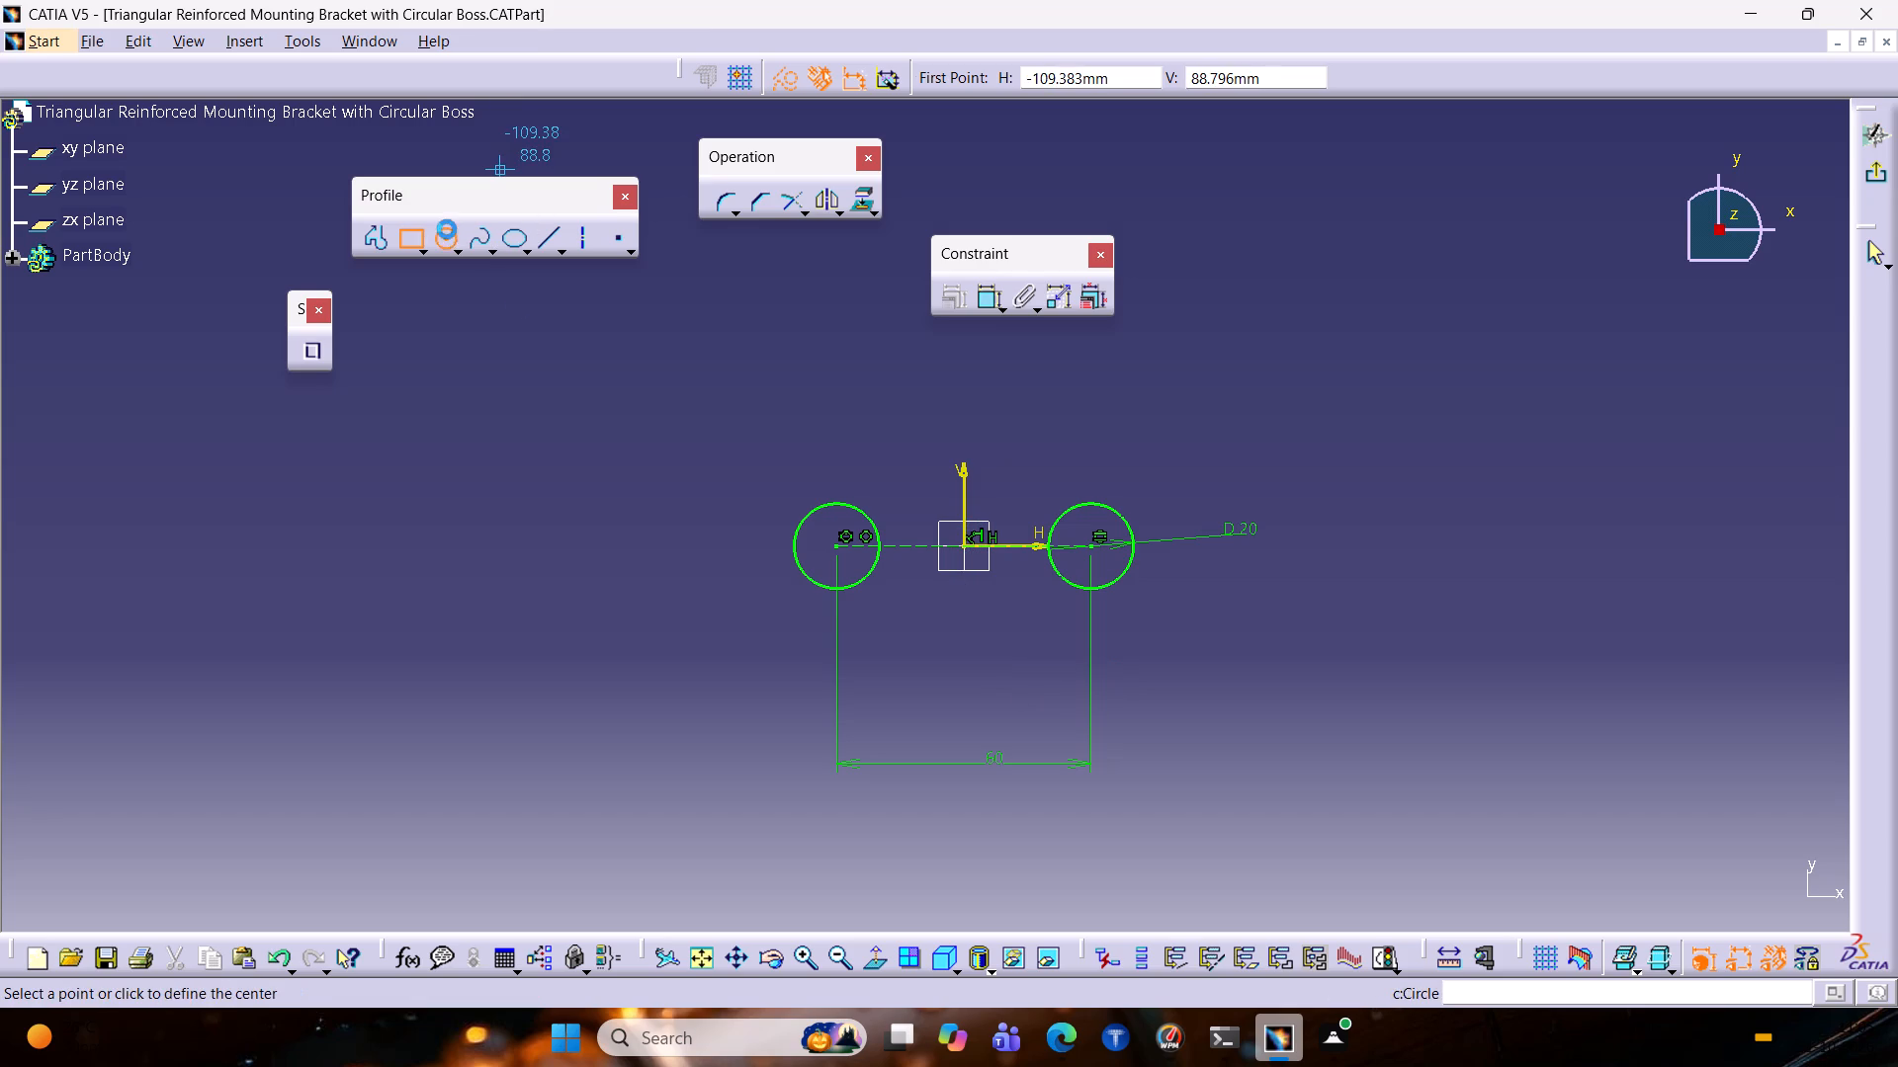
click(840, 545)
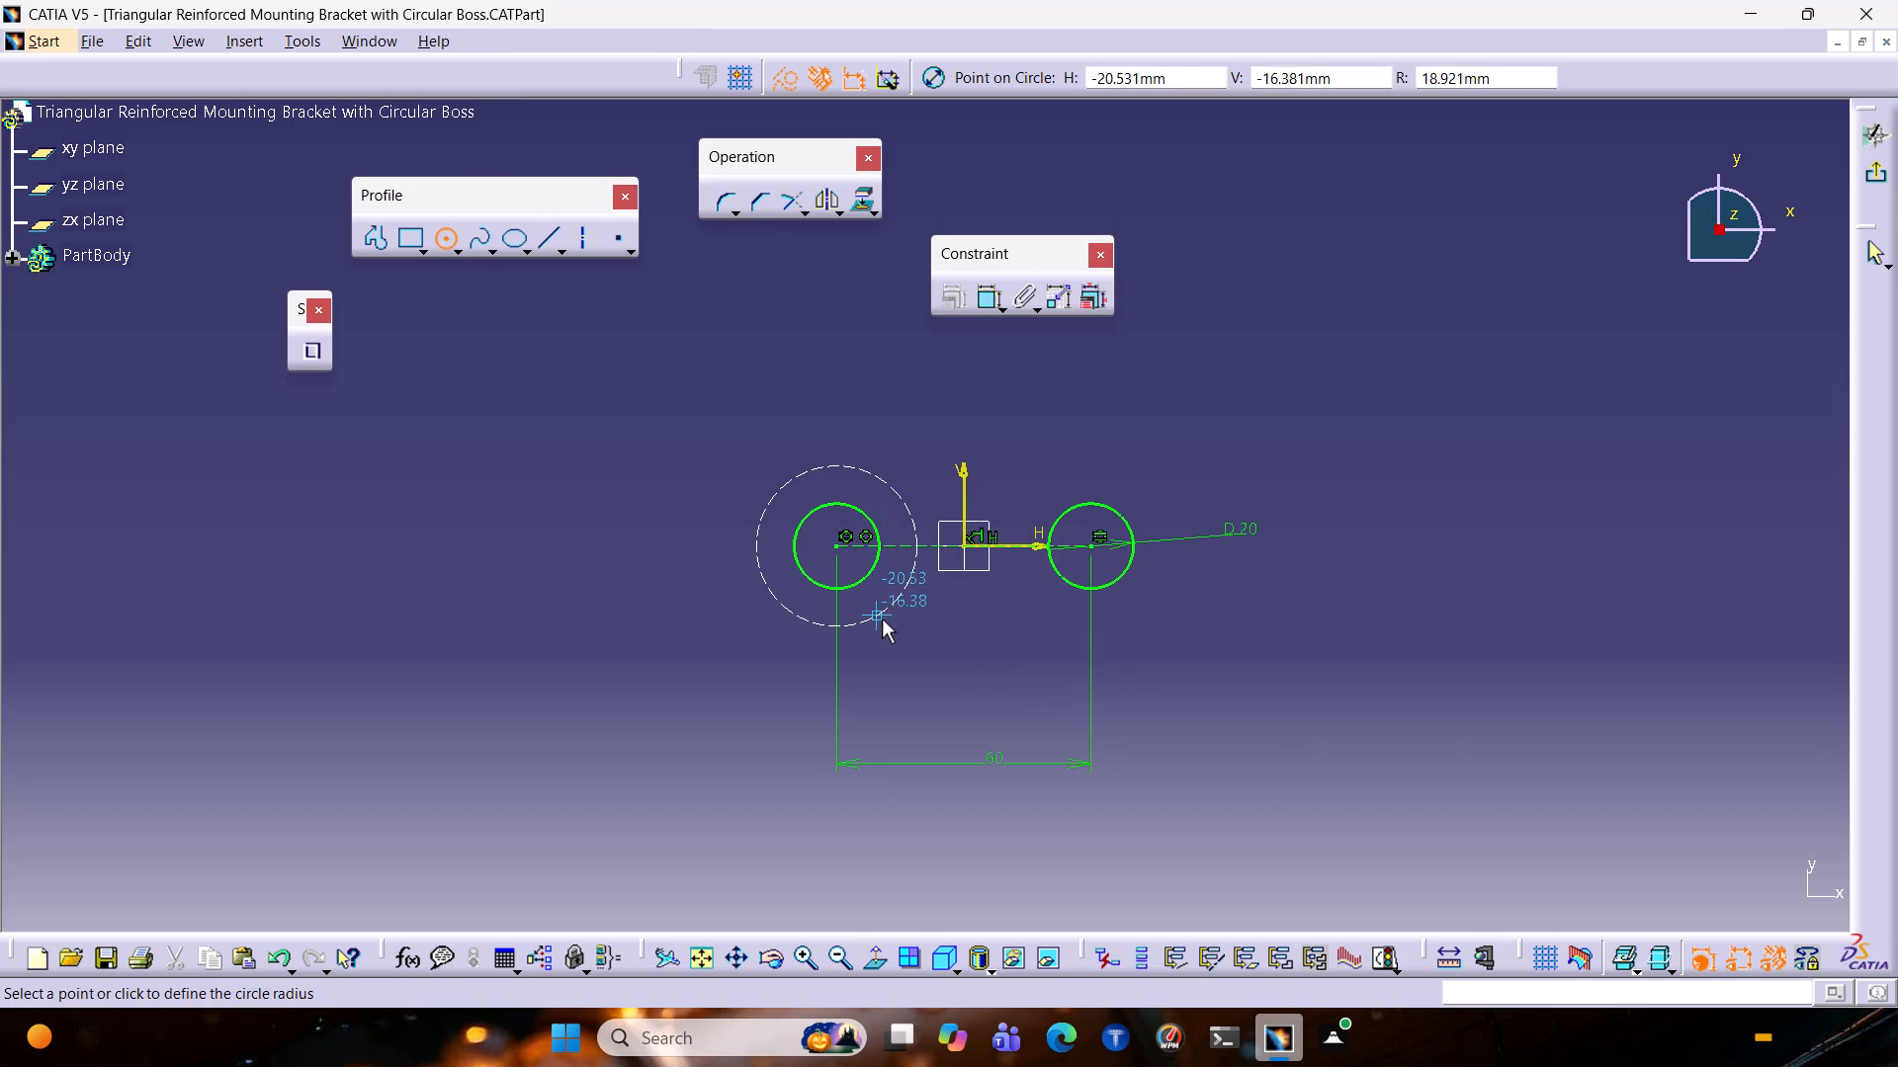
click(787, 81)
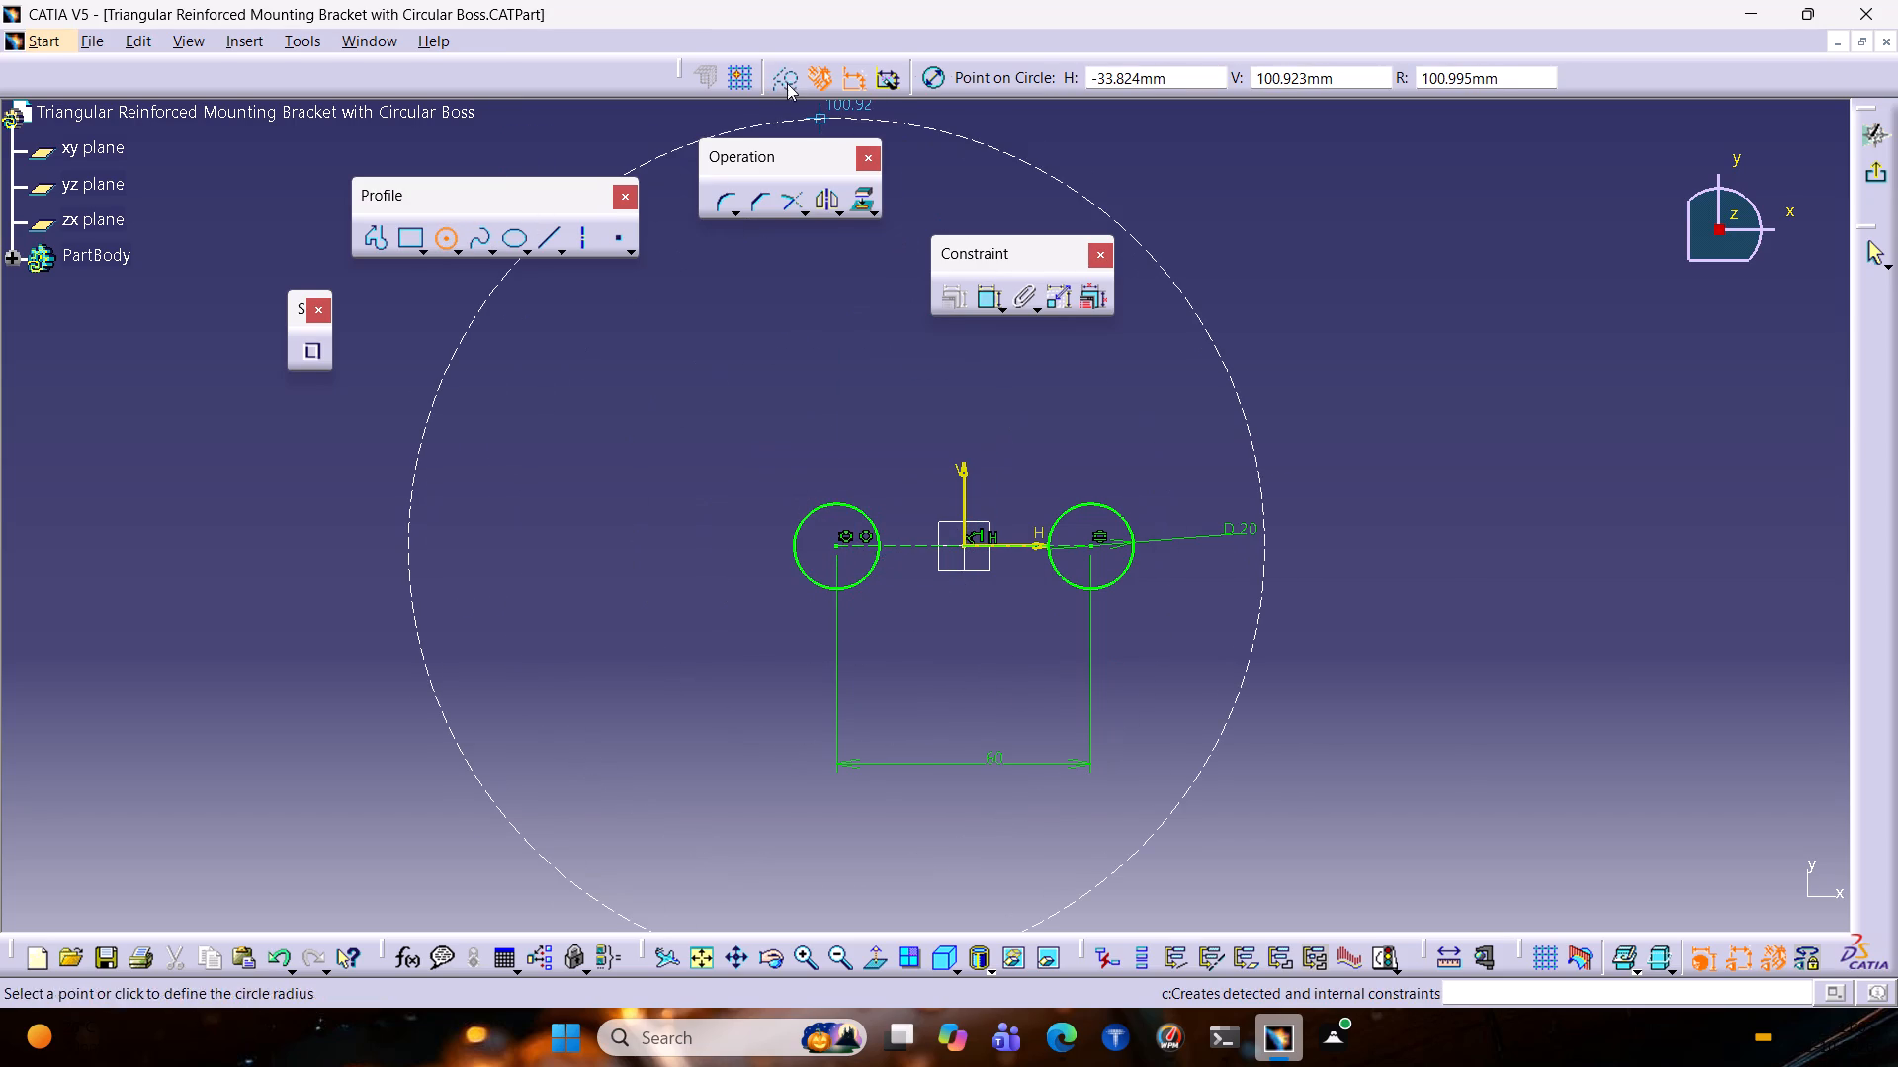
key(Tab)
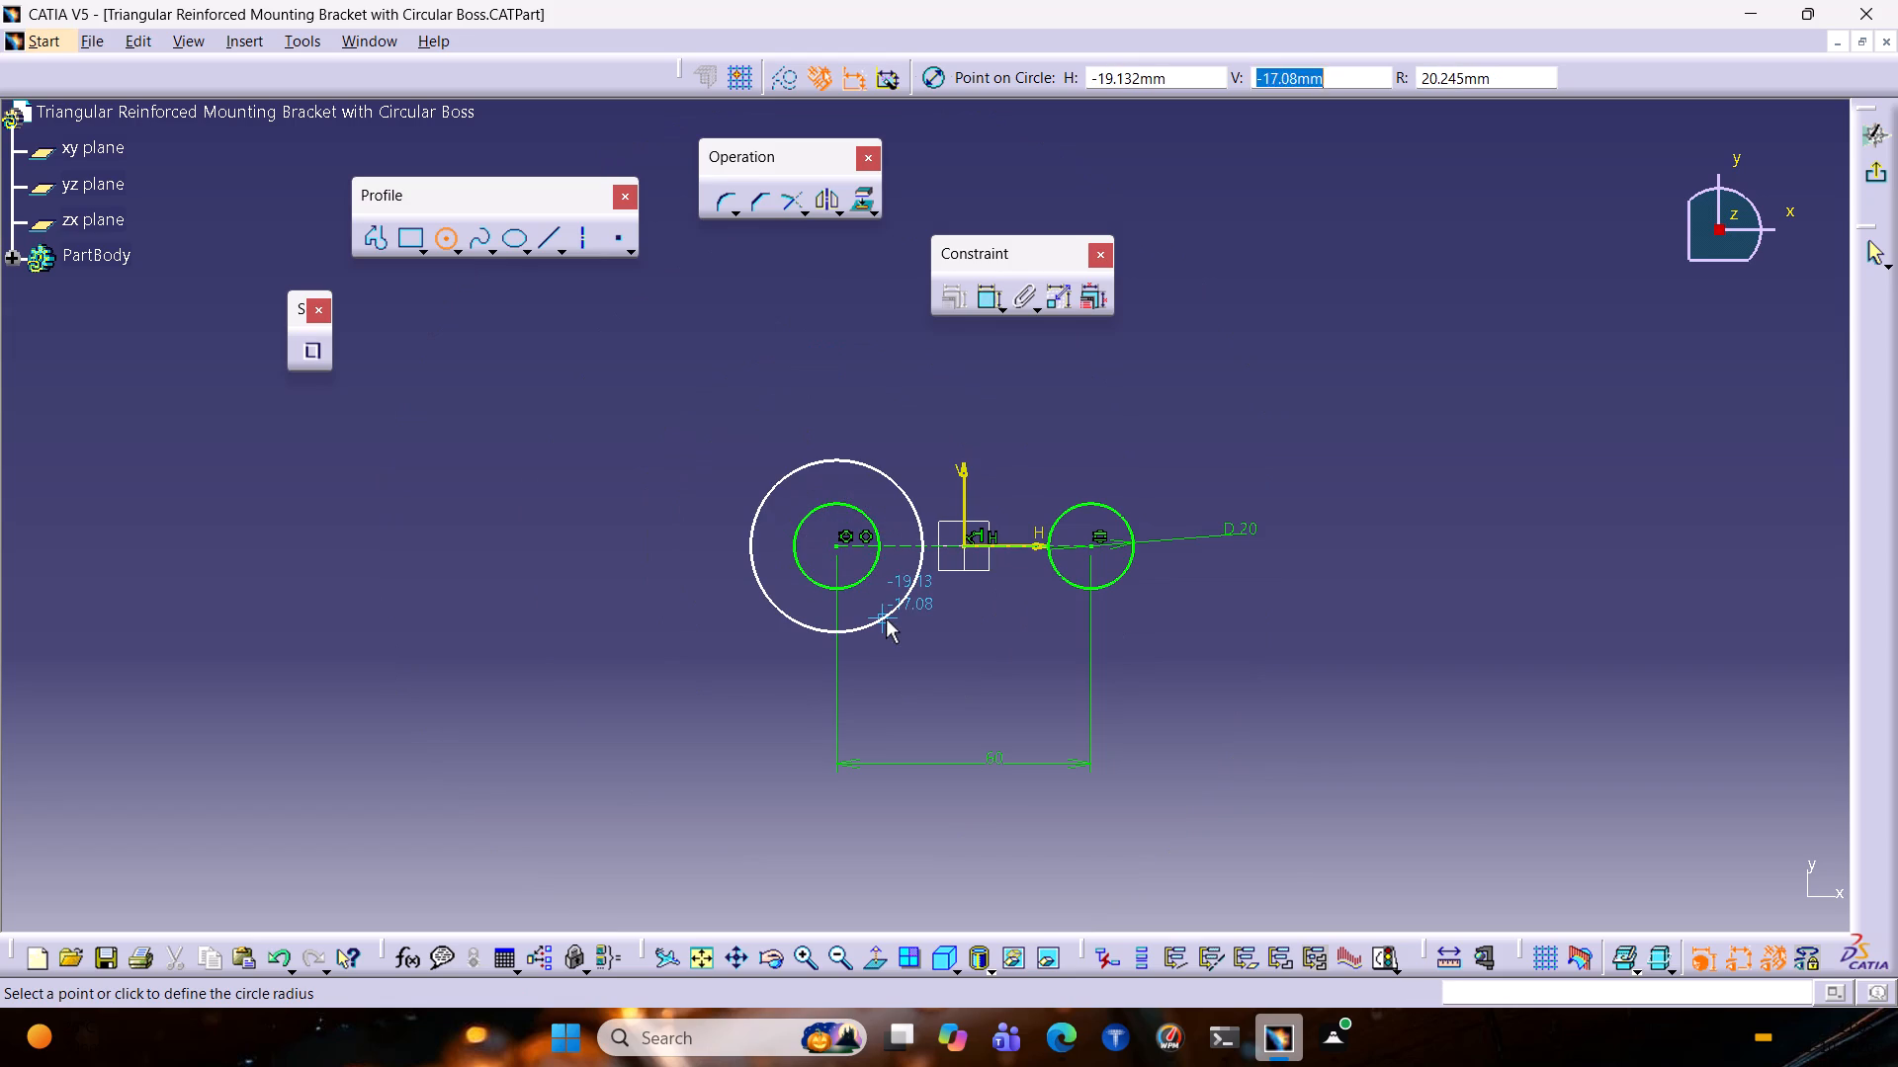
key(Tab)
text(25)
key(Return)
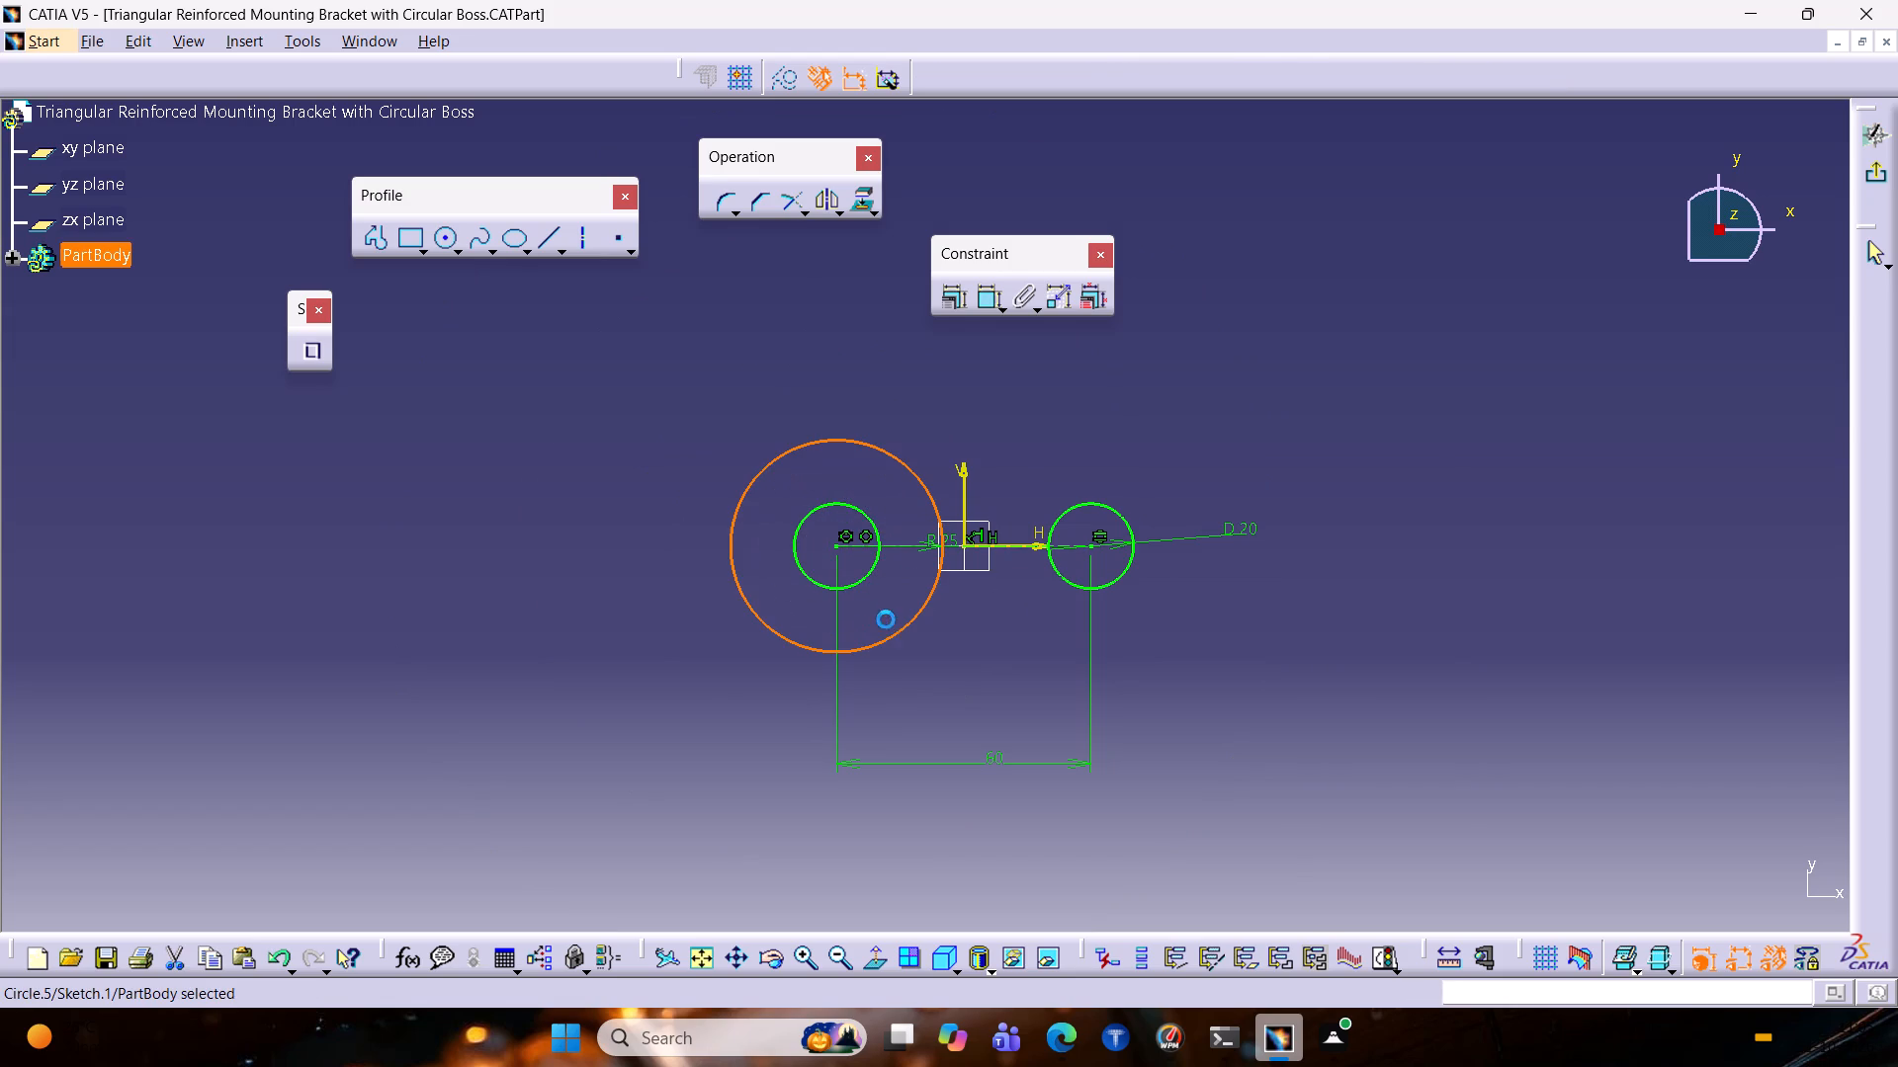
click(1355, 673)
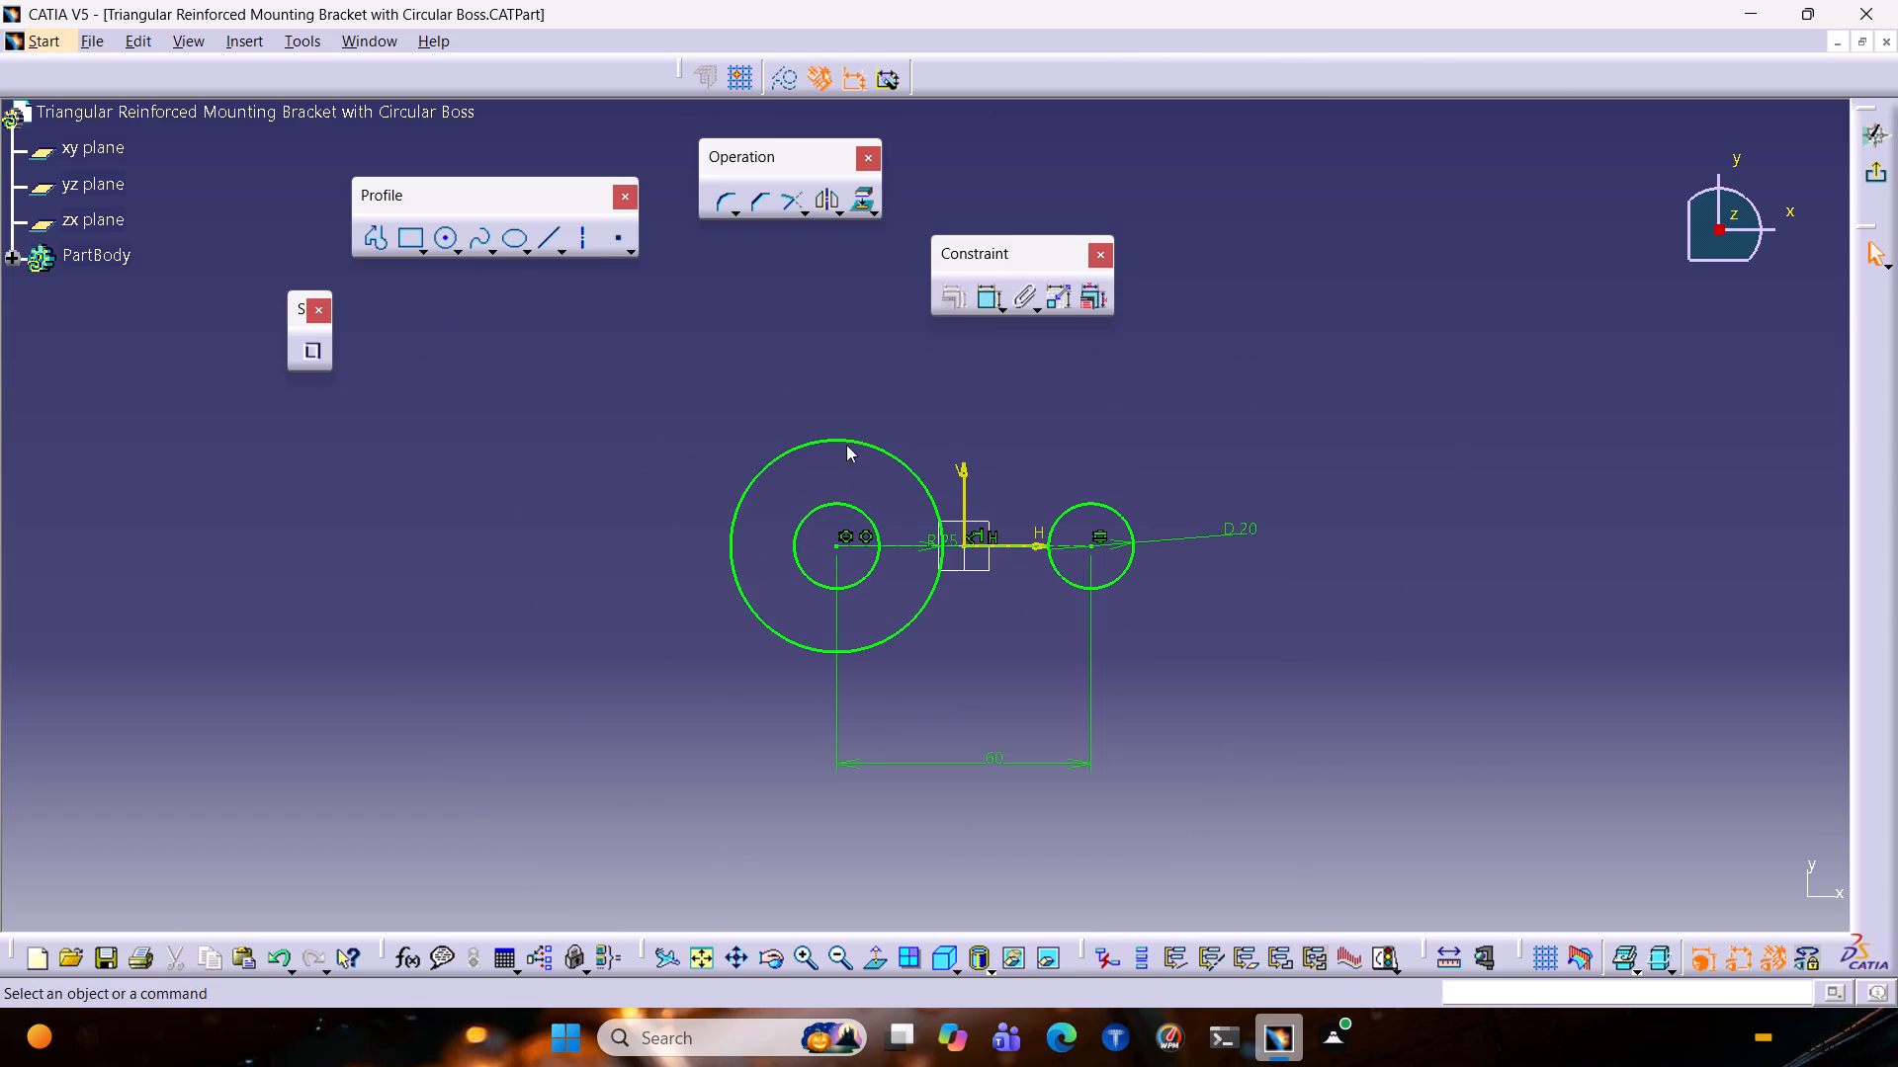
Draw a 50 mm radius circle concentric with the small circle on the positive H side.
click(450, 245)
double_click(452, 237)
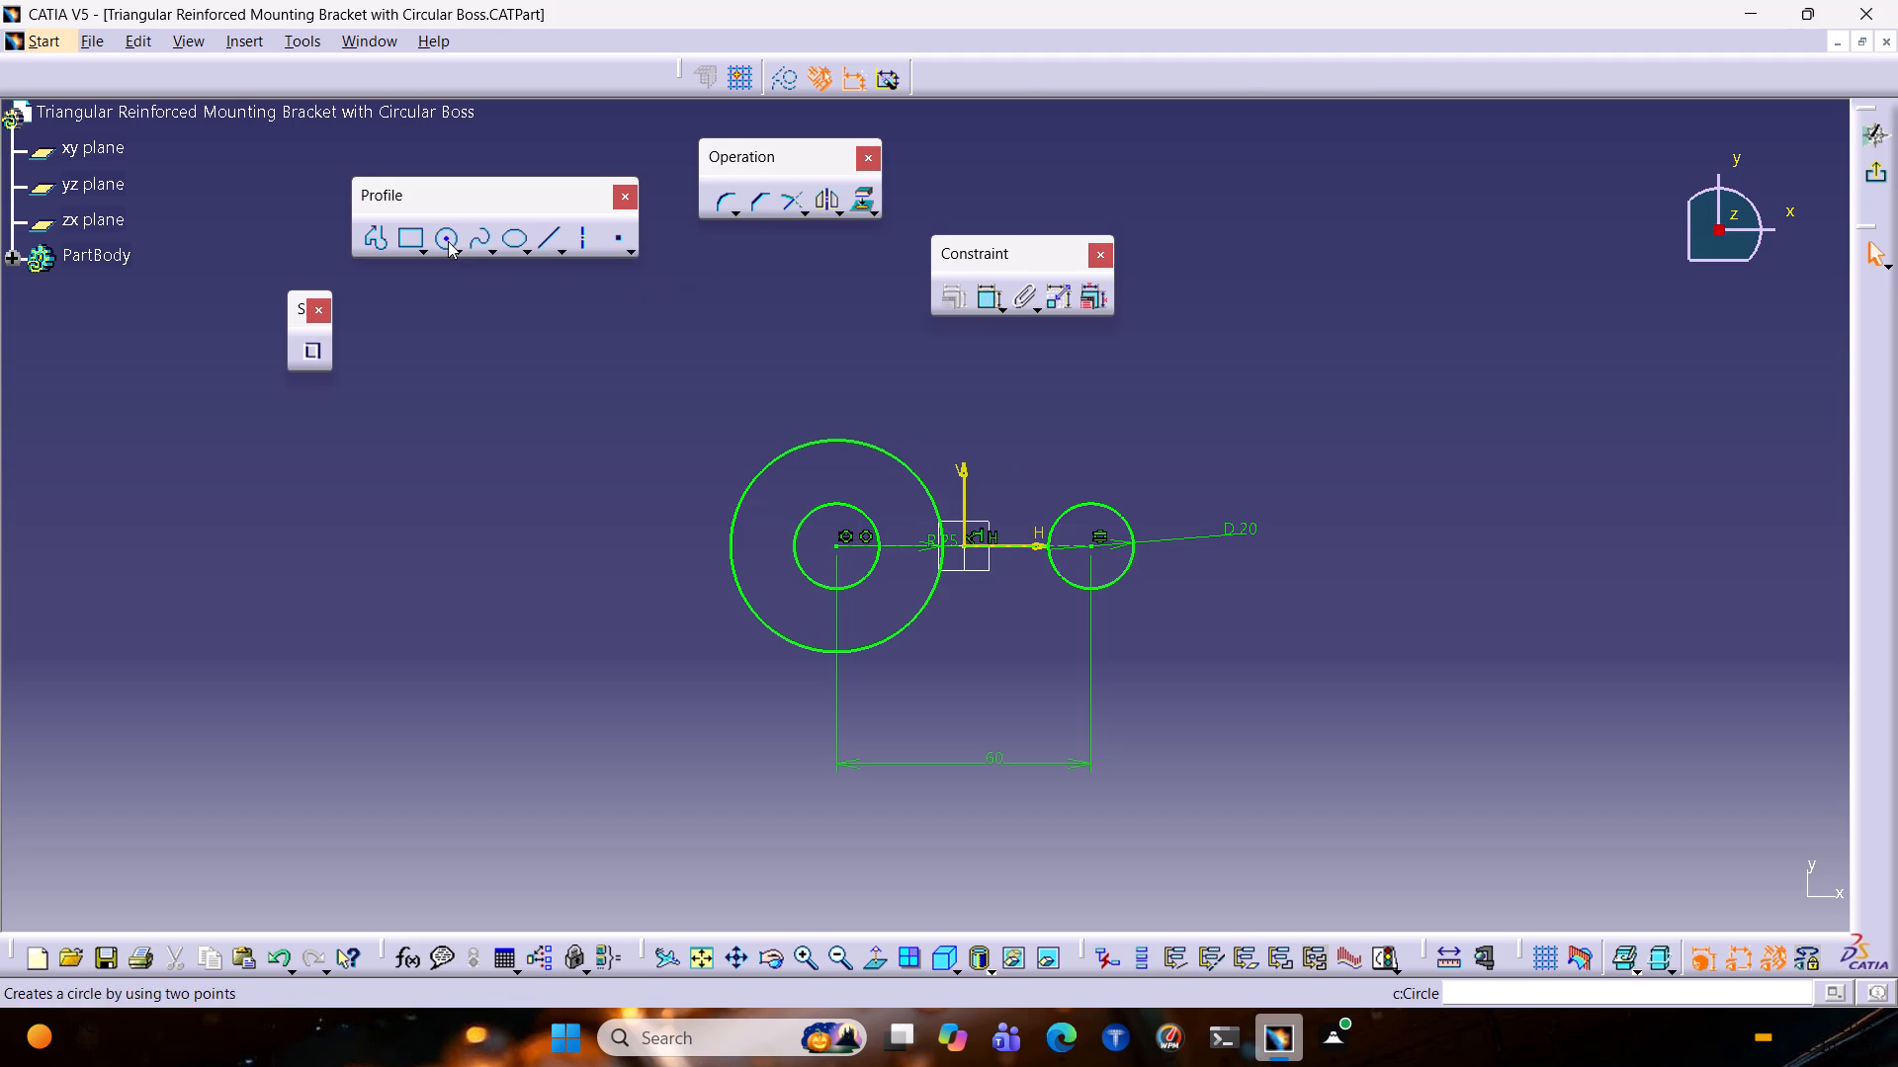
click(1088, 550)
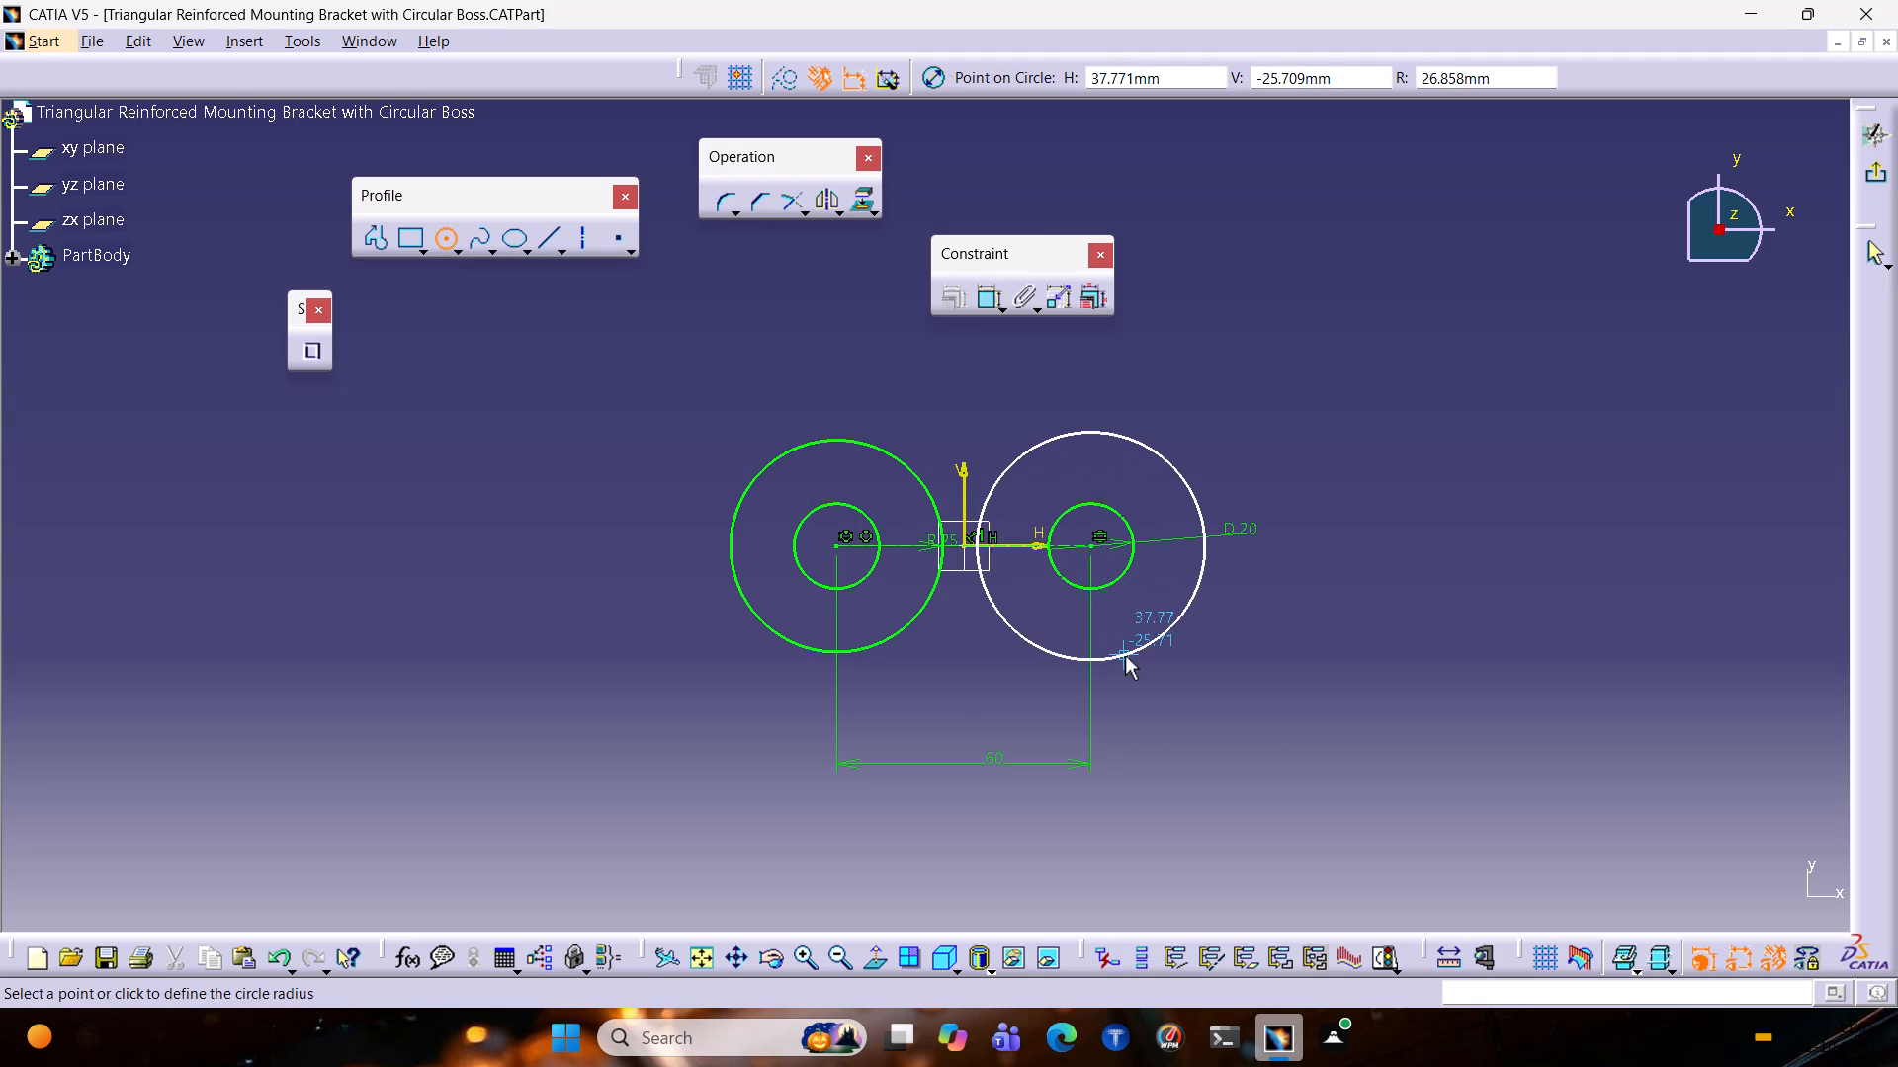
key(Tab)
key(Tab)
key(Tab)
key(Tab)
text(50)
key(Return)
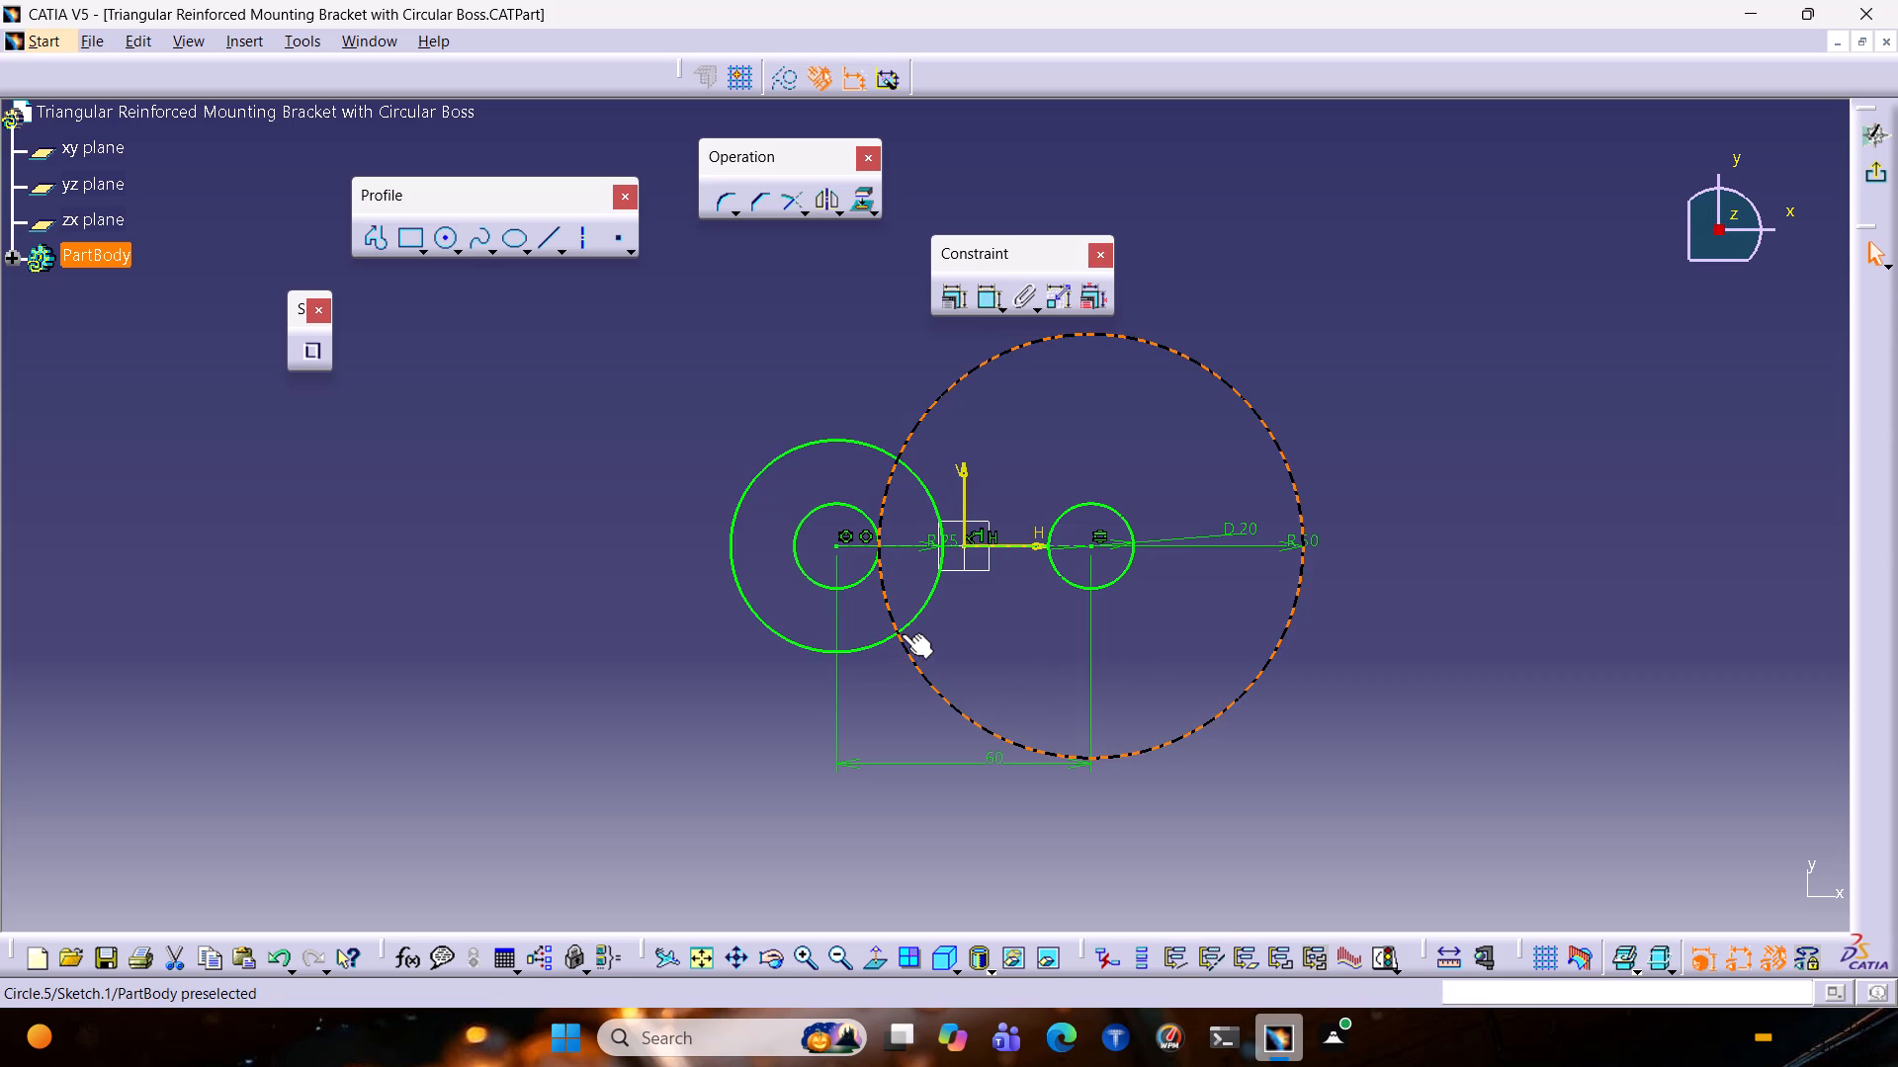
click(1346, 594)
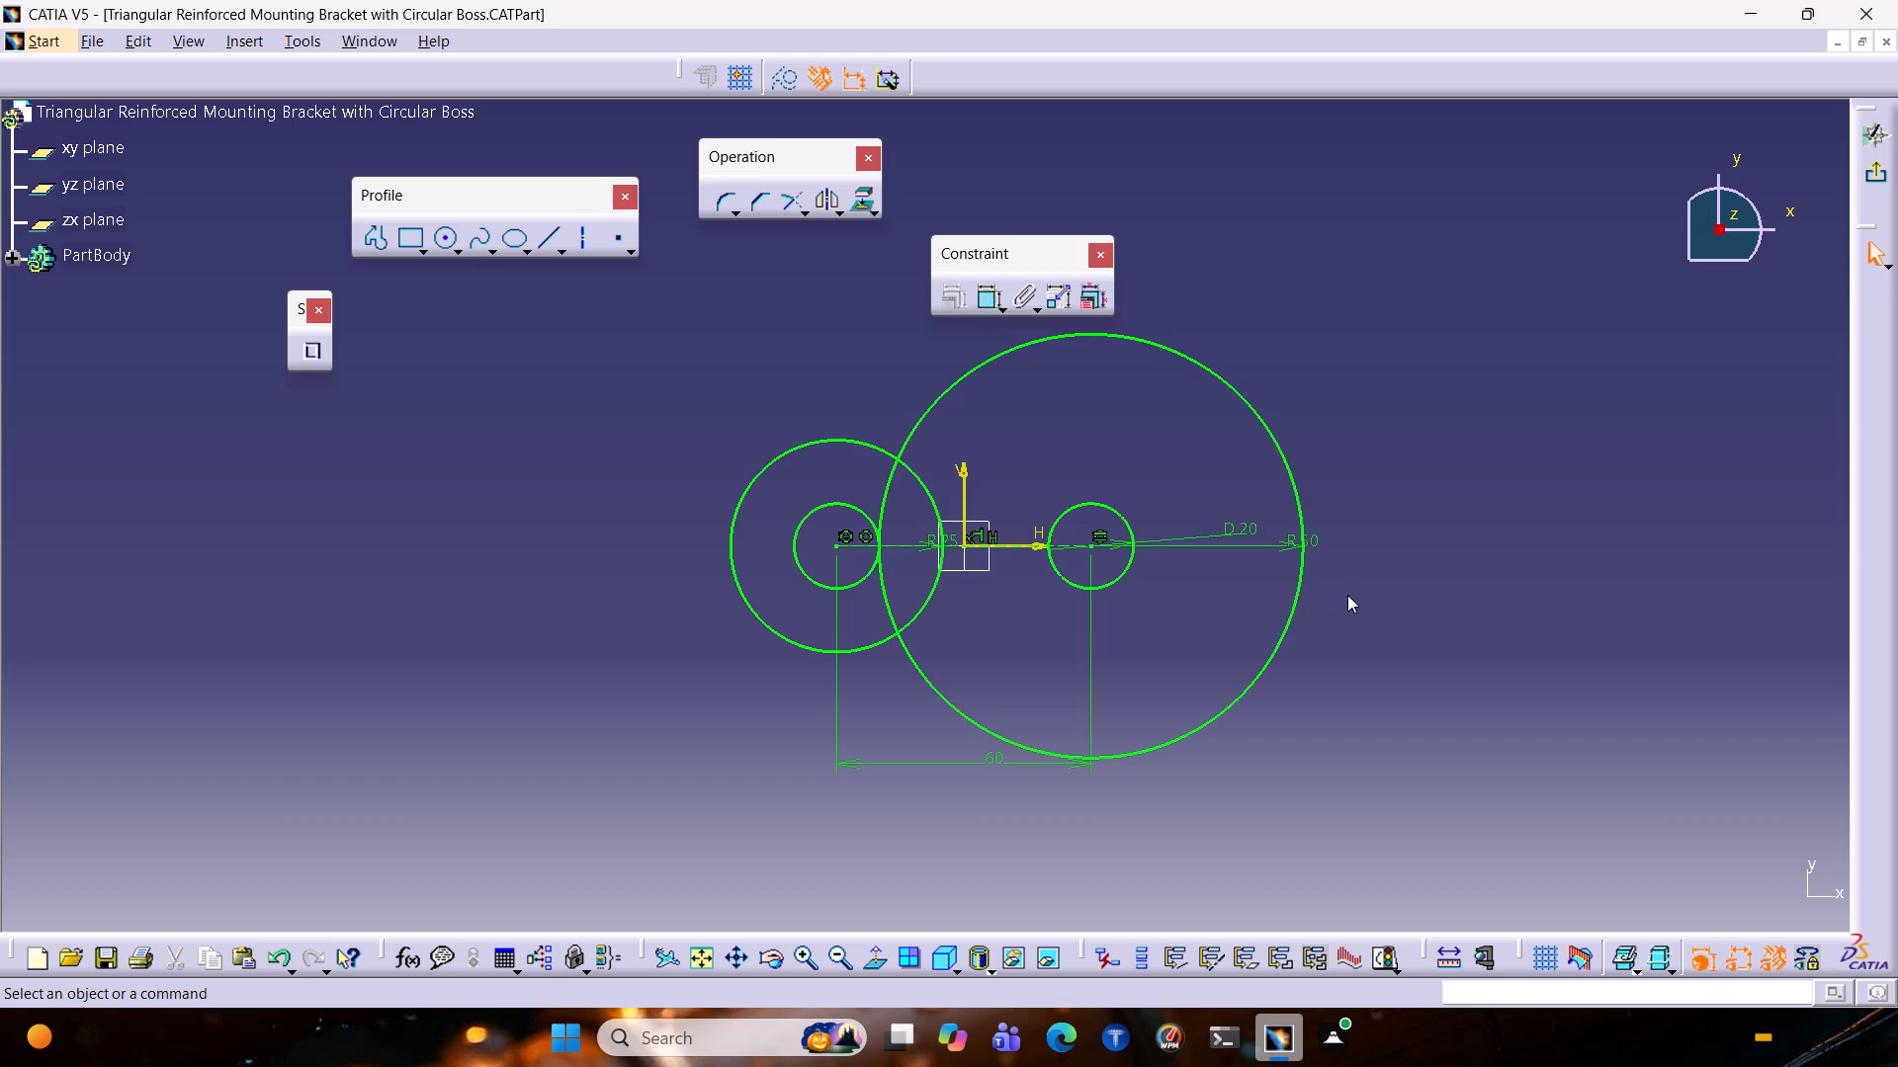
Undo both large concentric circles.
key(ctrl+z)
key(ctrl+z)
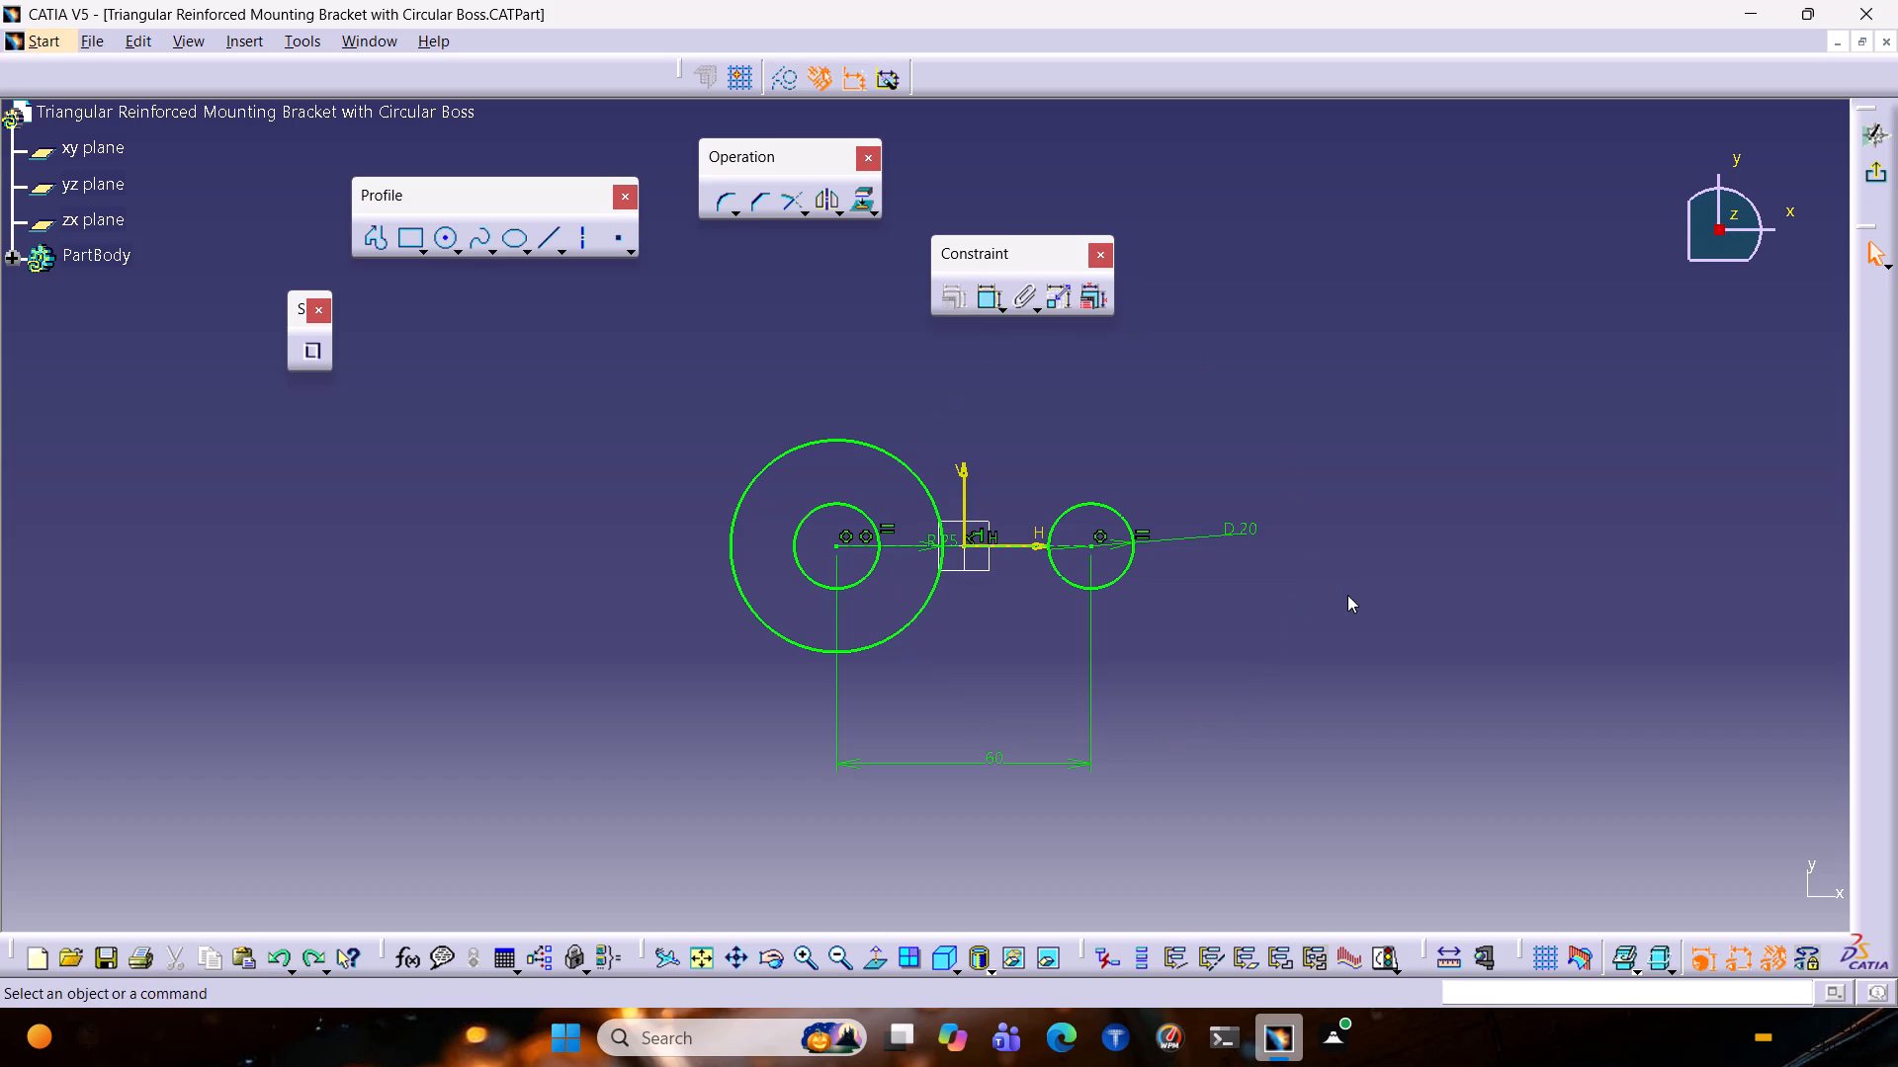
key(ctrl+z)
Start a Profile at the negative-H circle's centre with a 25 mm vertical segment downward at 270 degrees.
click(378, 234)
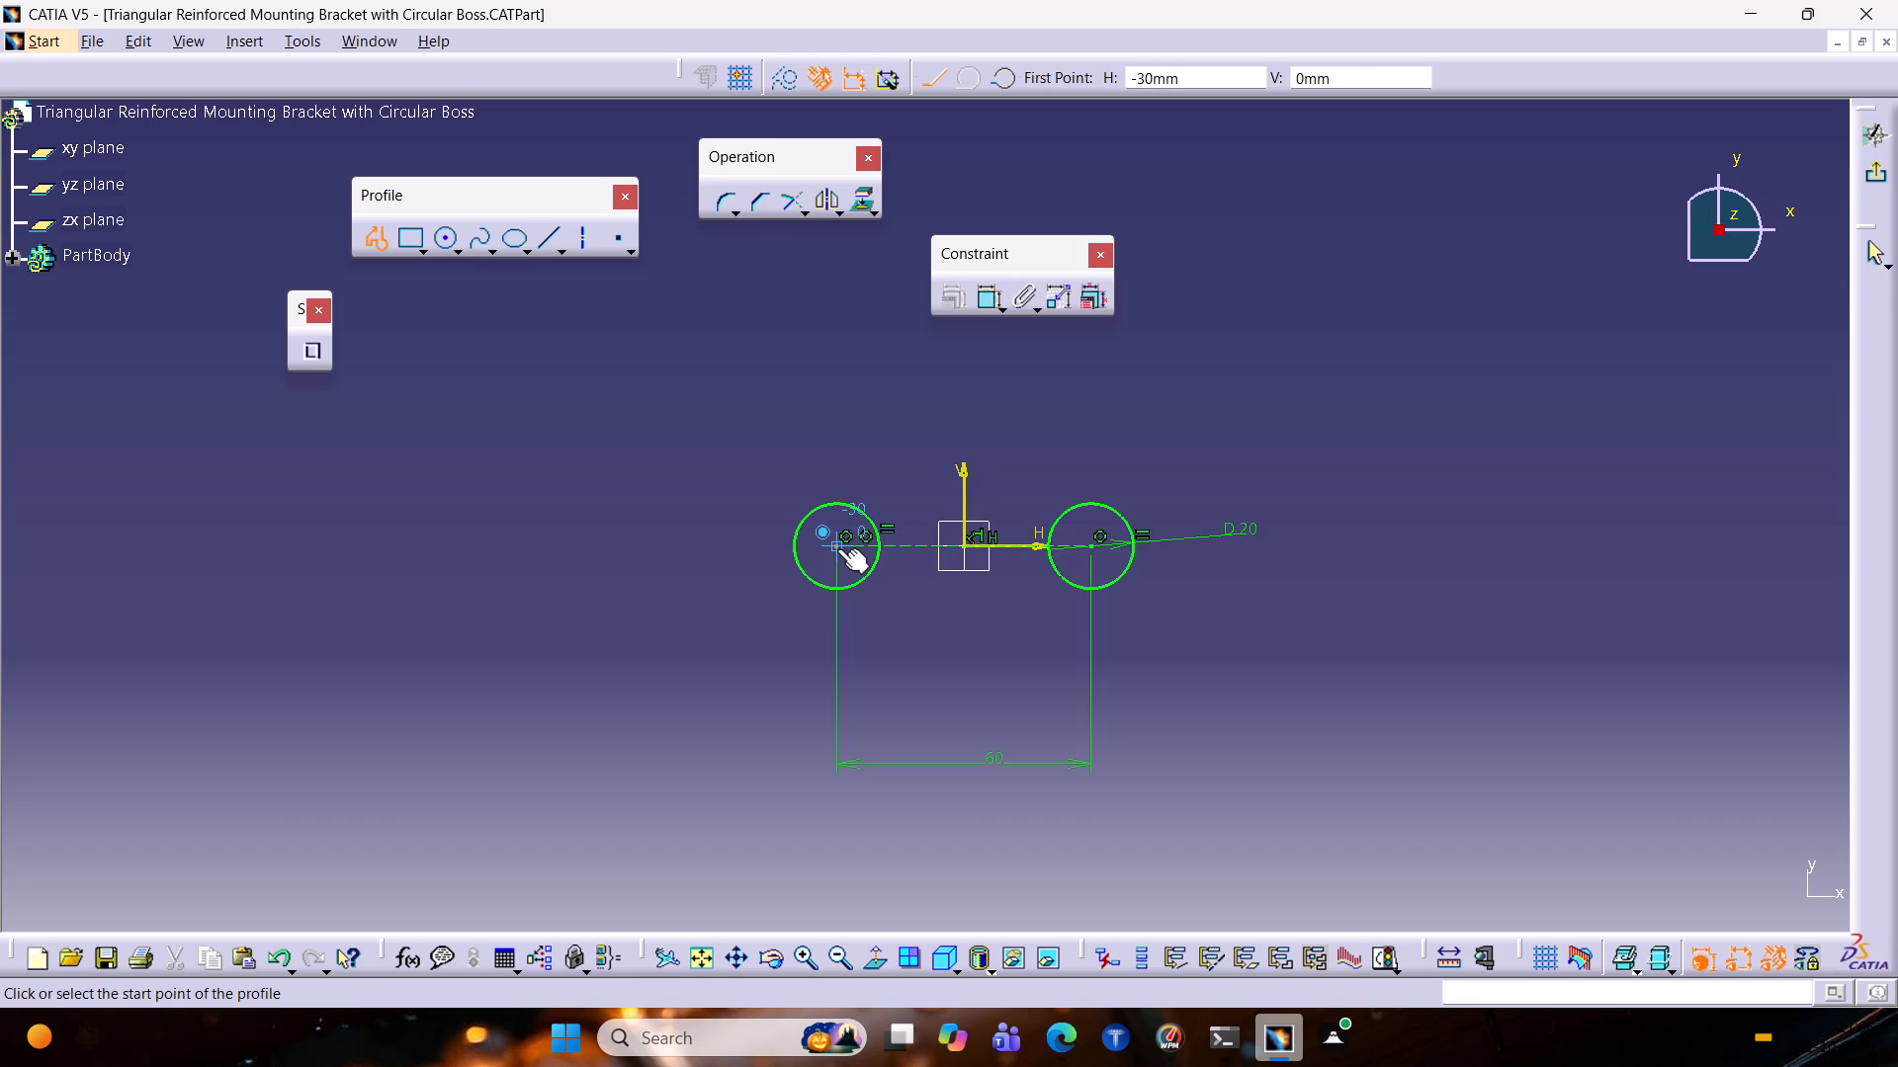
click(837, 547)
key(Tab)
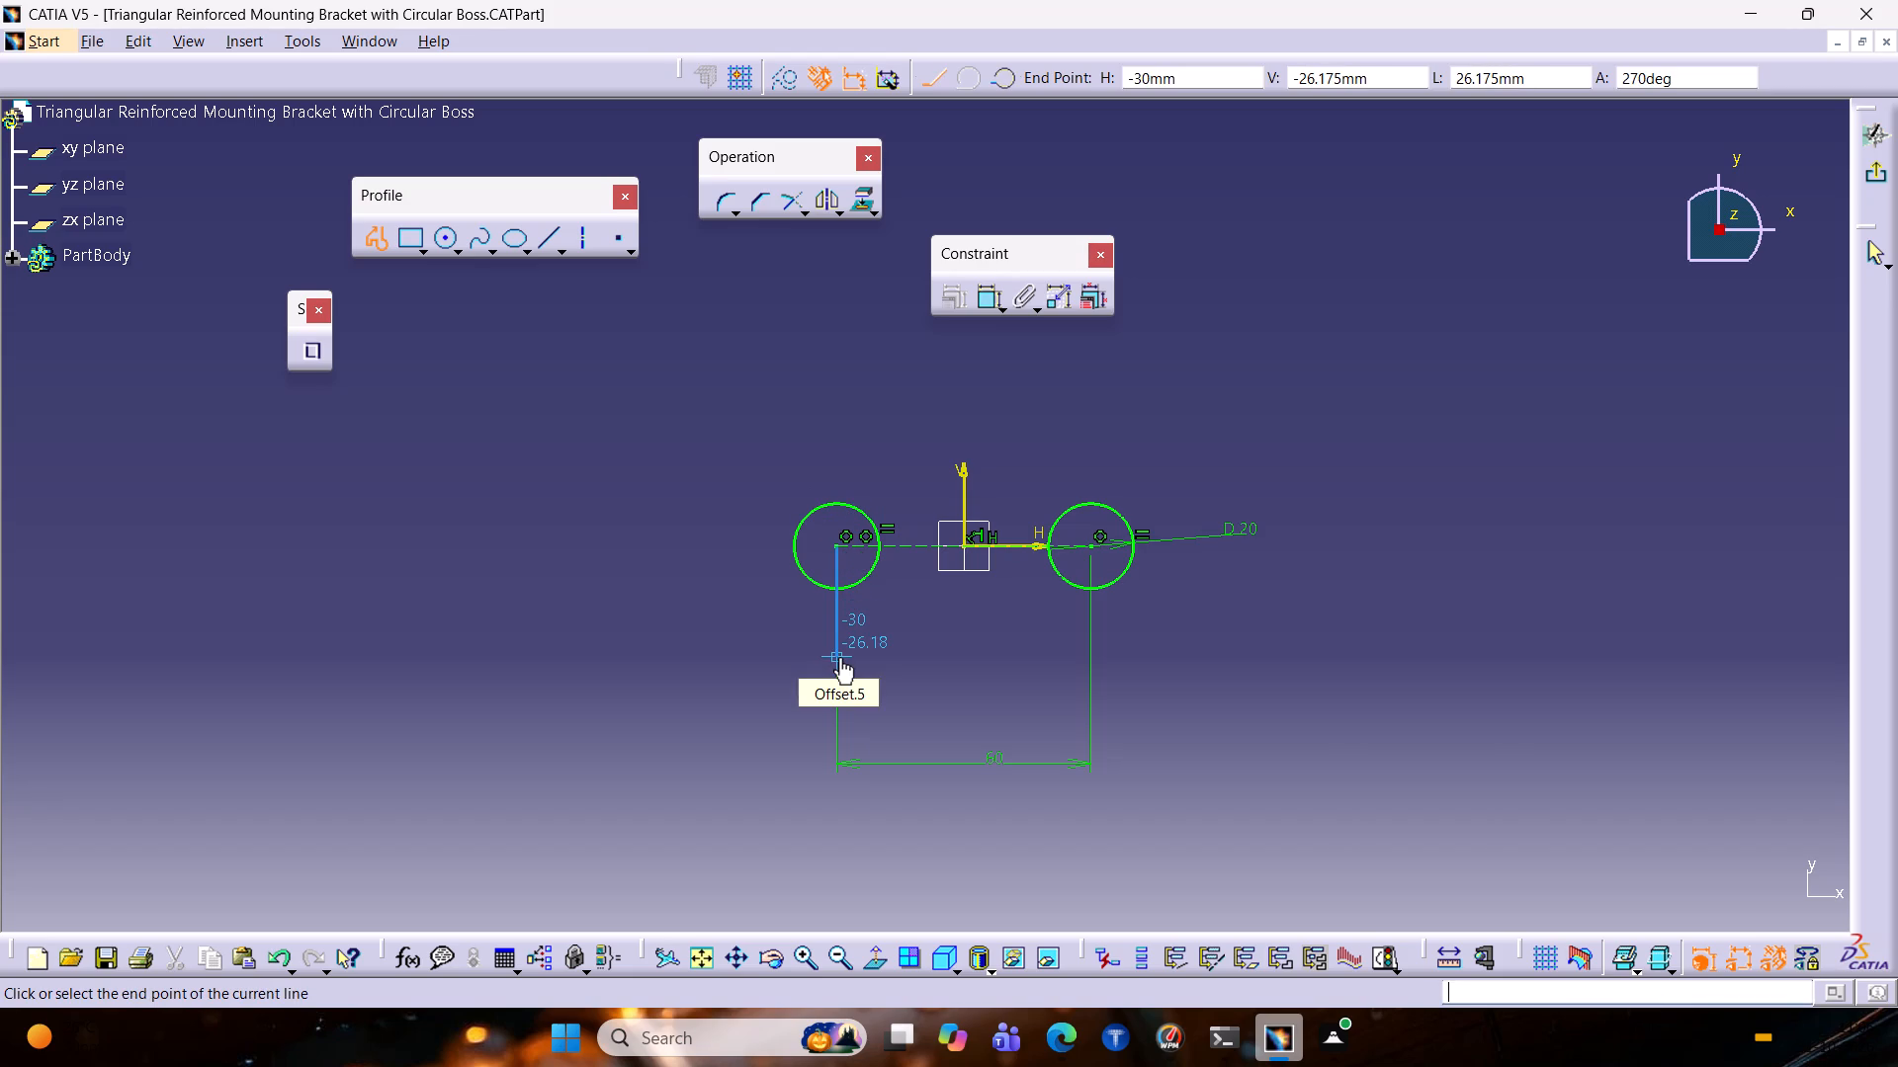
key(Tab)
key(Tab)
key(Tab)
text(25)
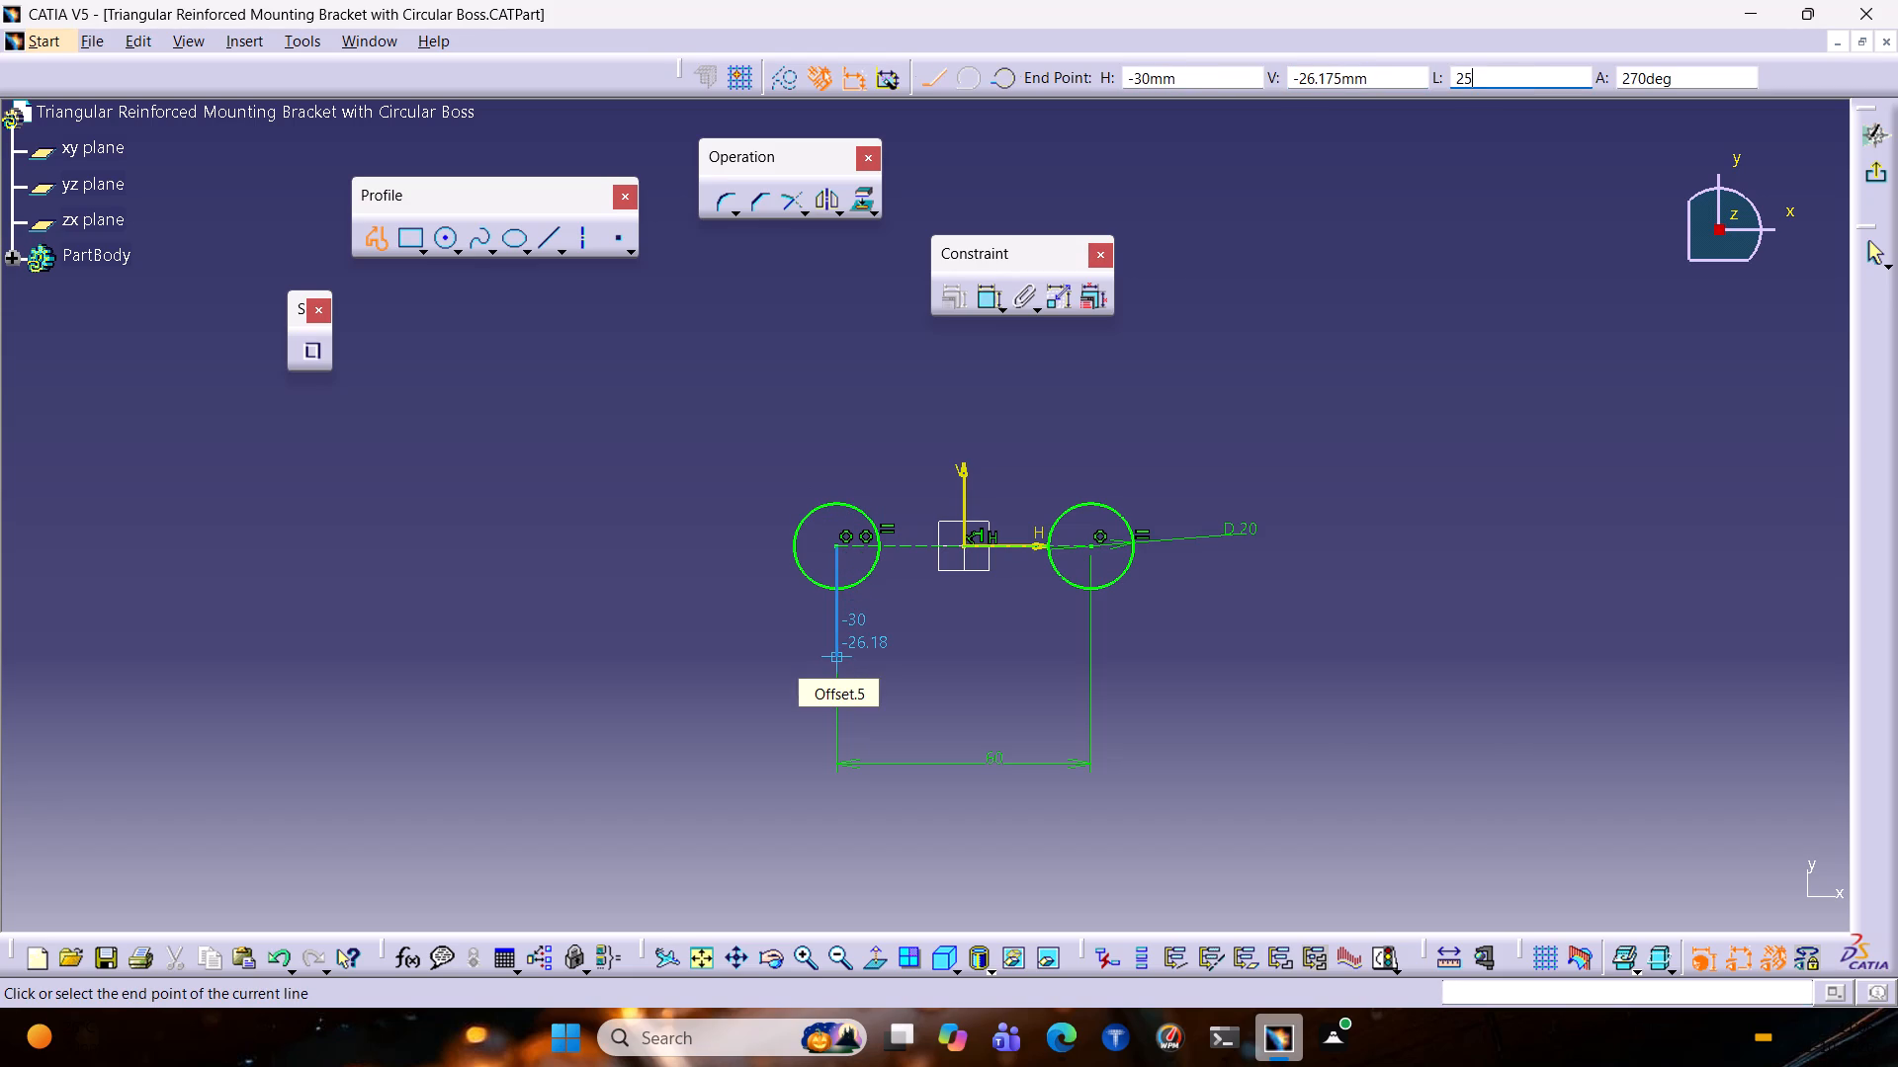
key(Return)
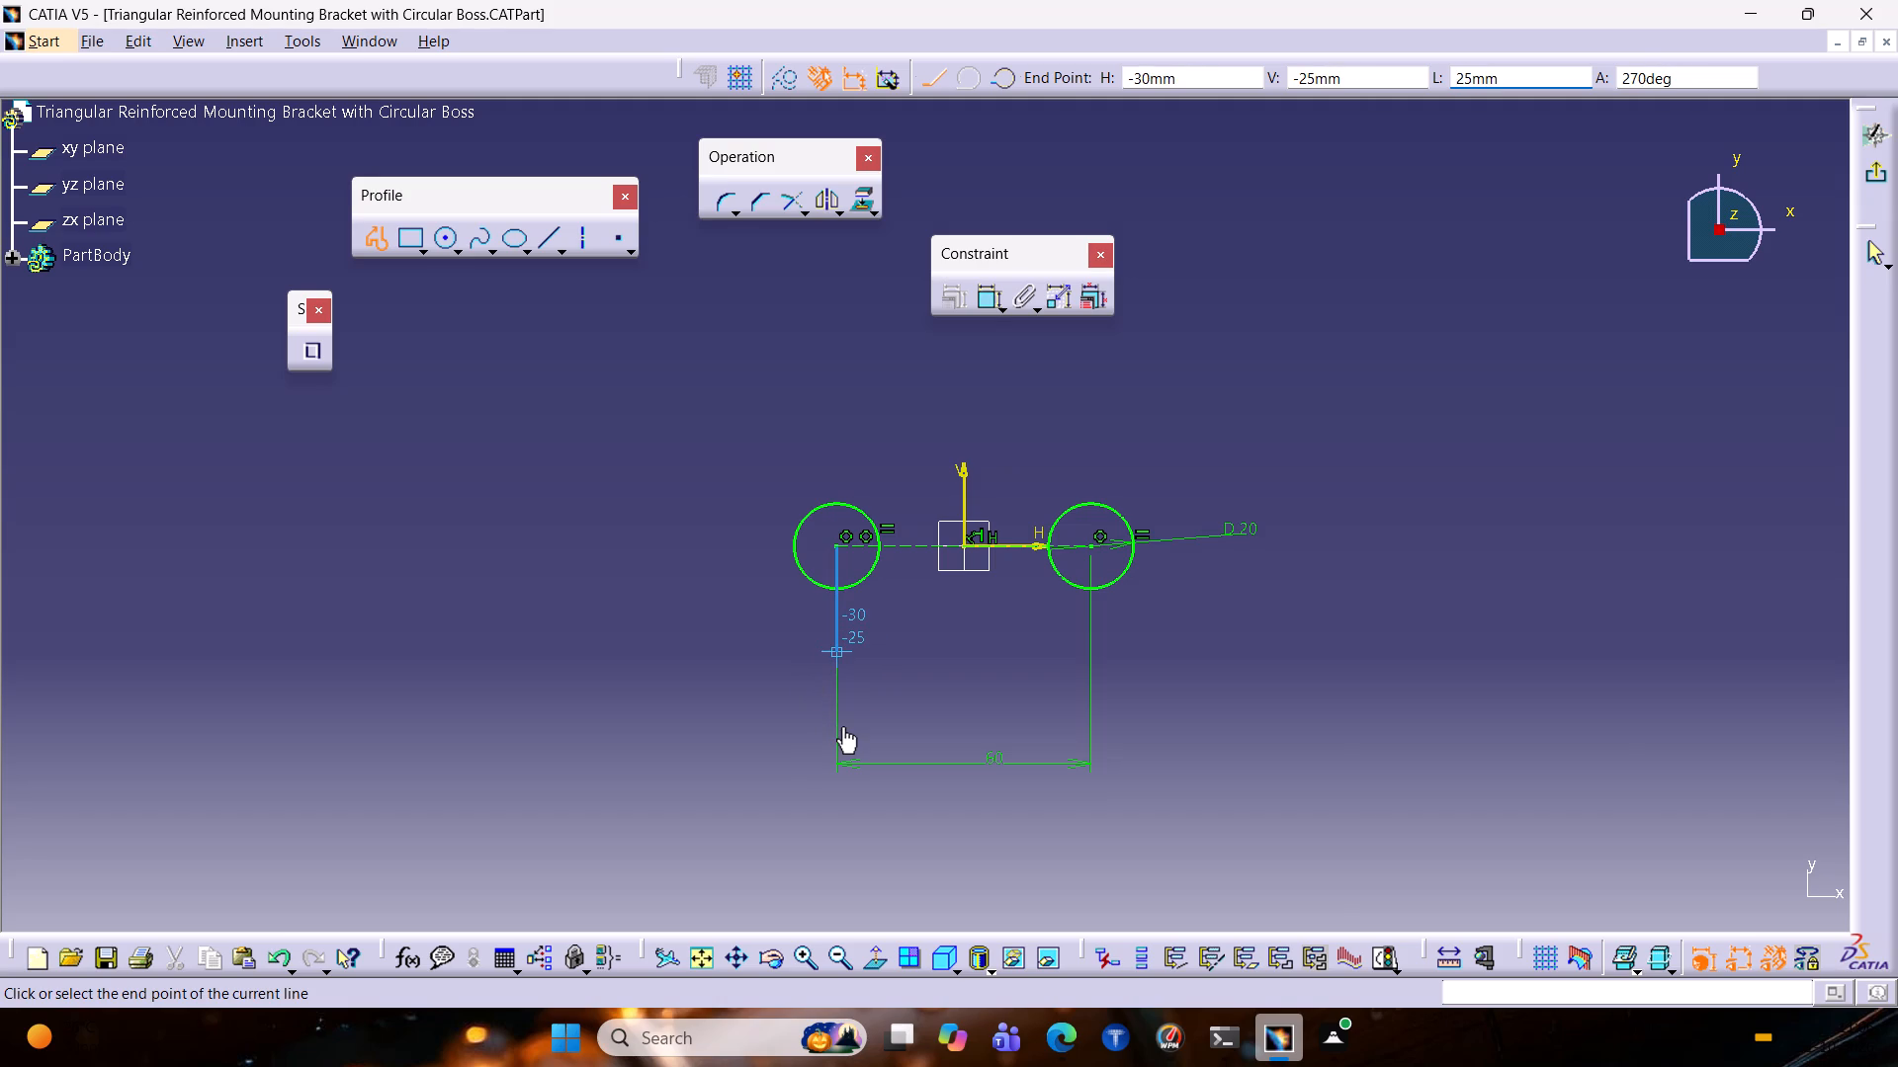
click(837, 655)
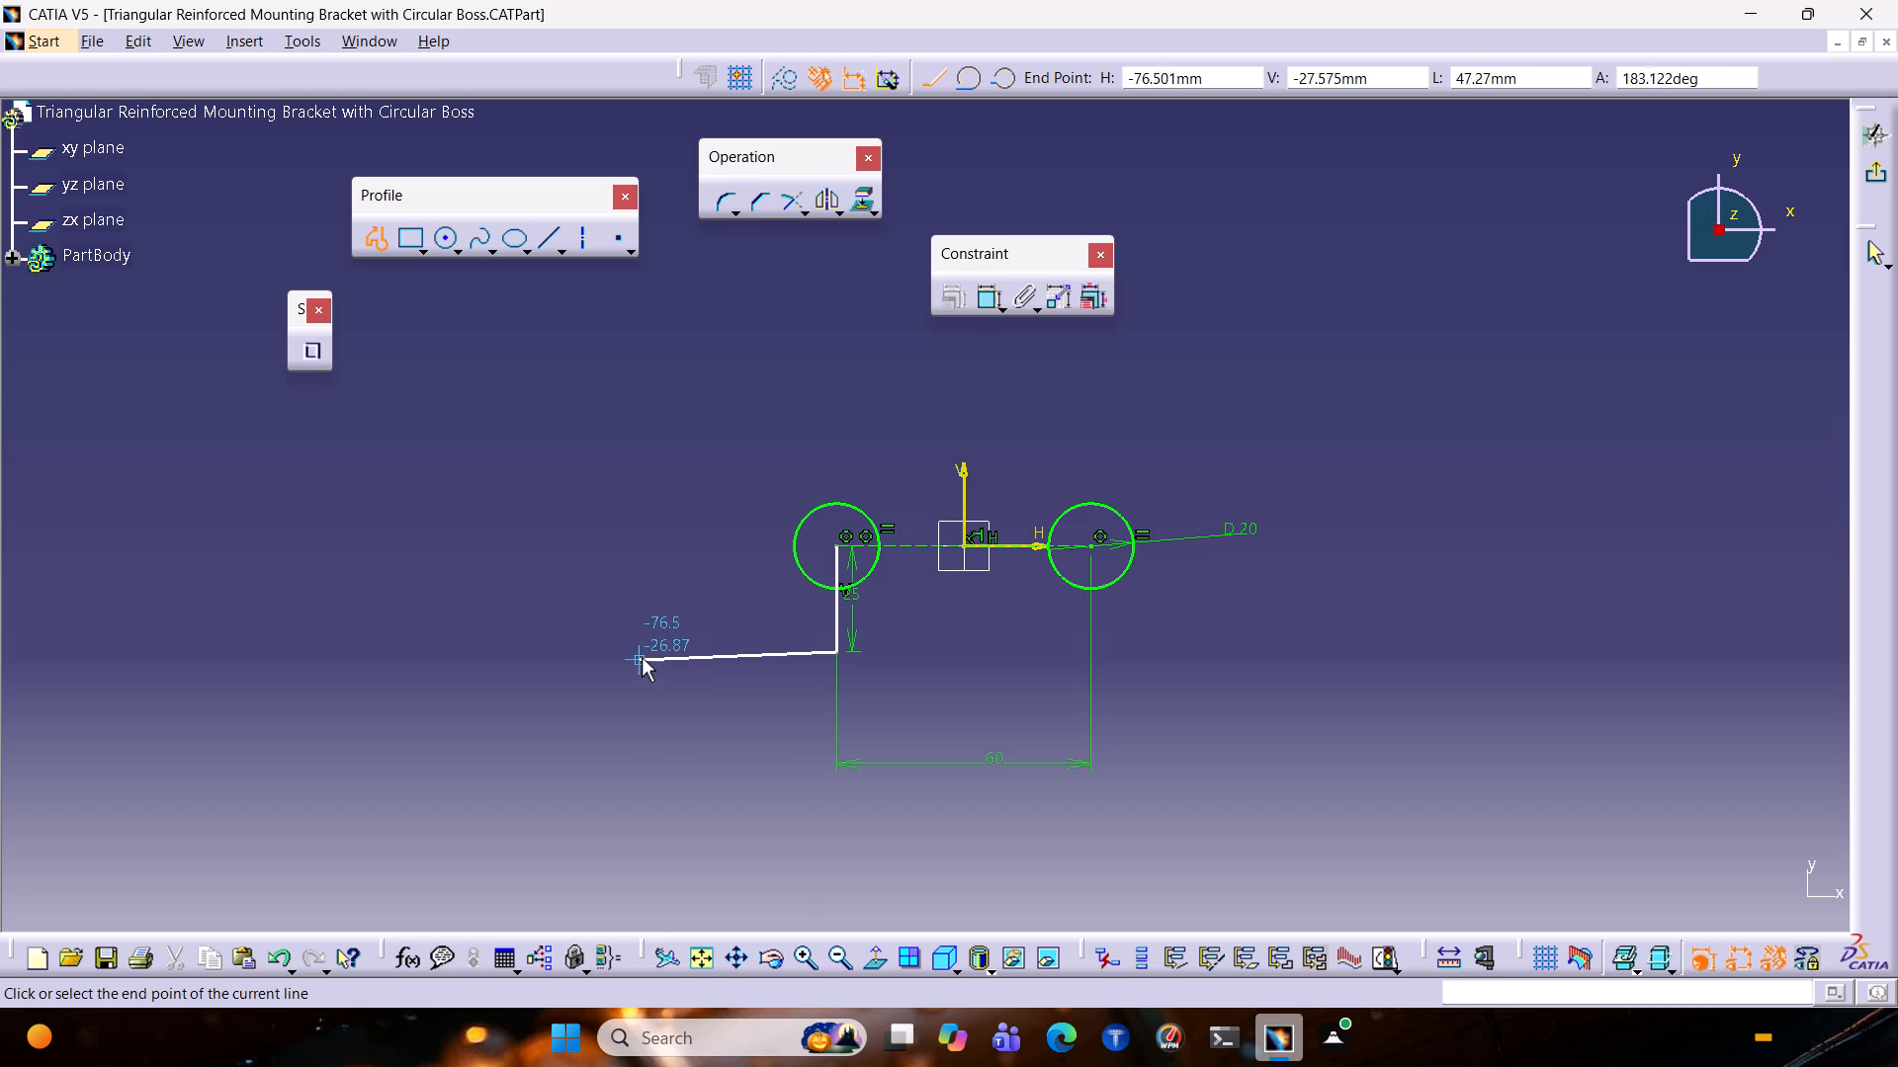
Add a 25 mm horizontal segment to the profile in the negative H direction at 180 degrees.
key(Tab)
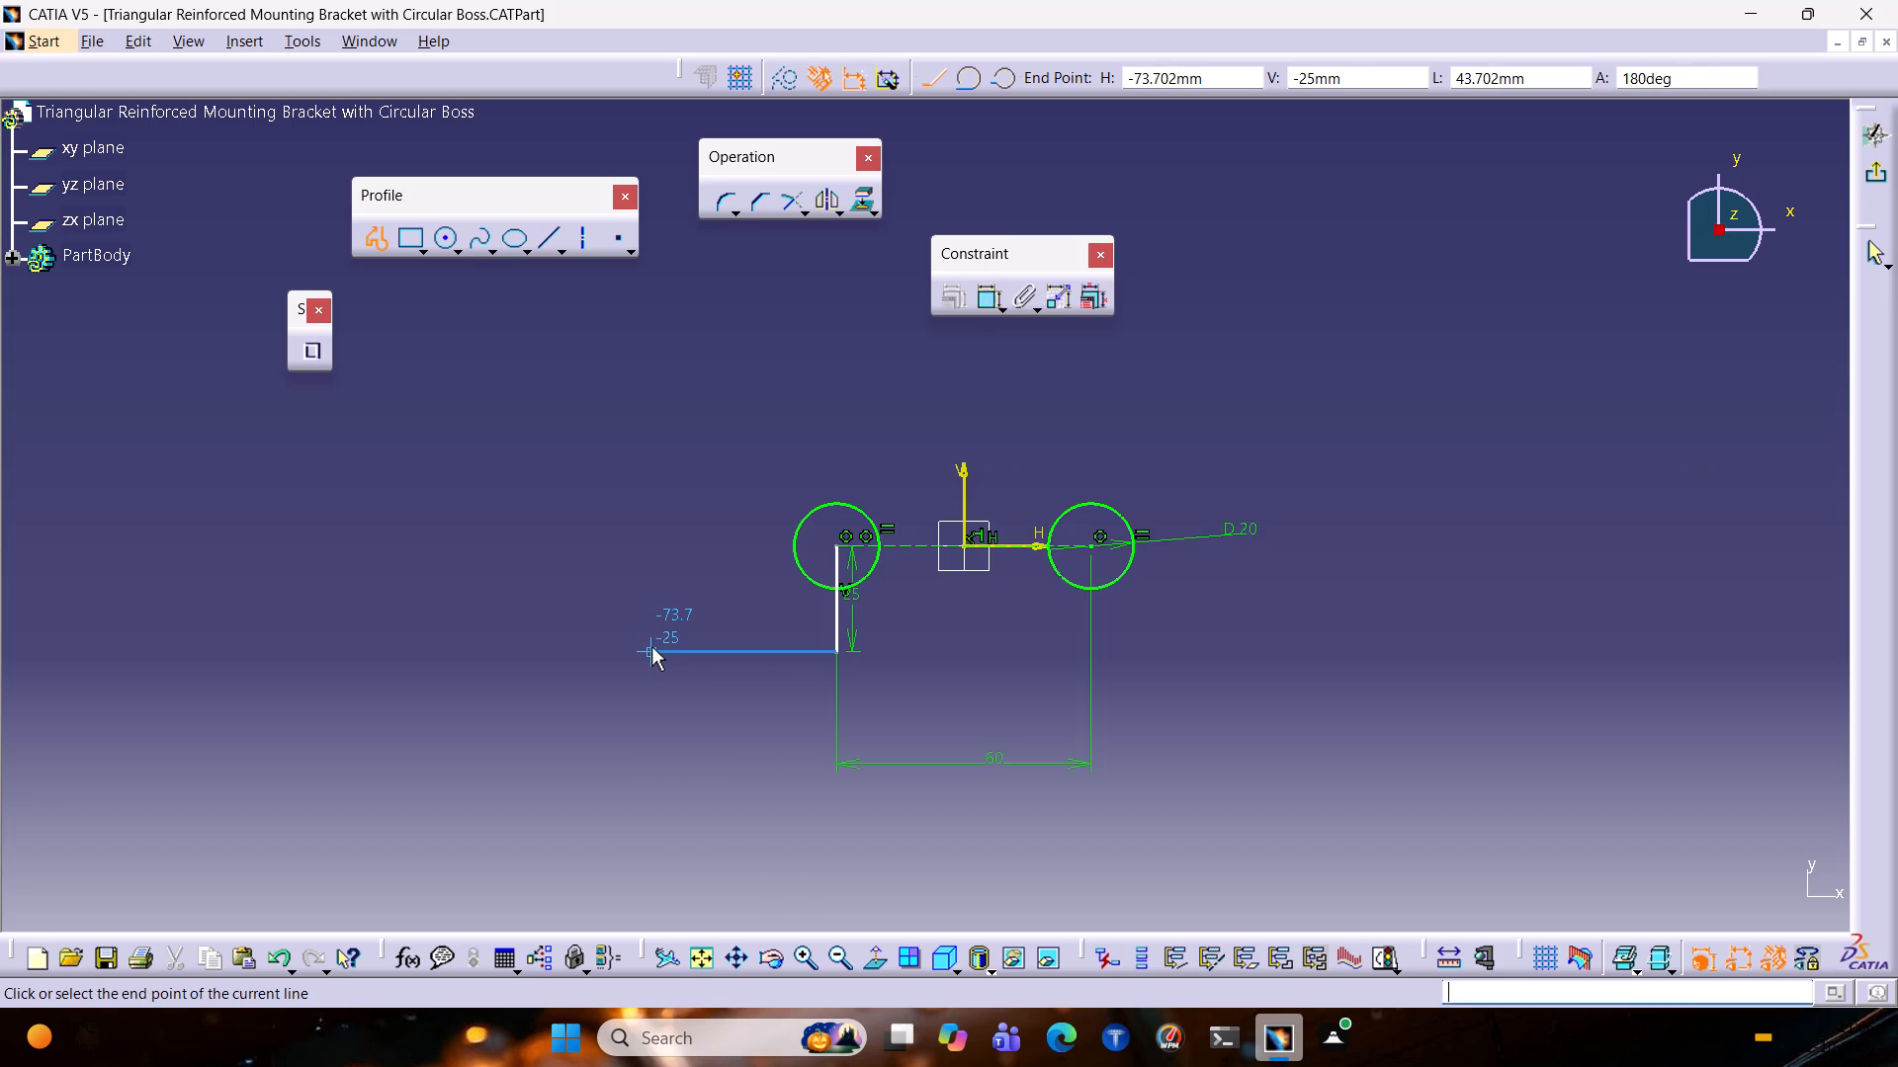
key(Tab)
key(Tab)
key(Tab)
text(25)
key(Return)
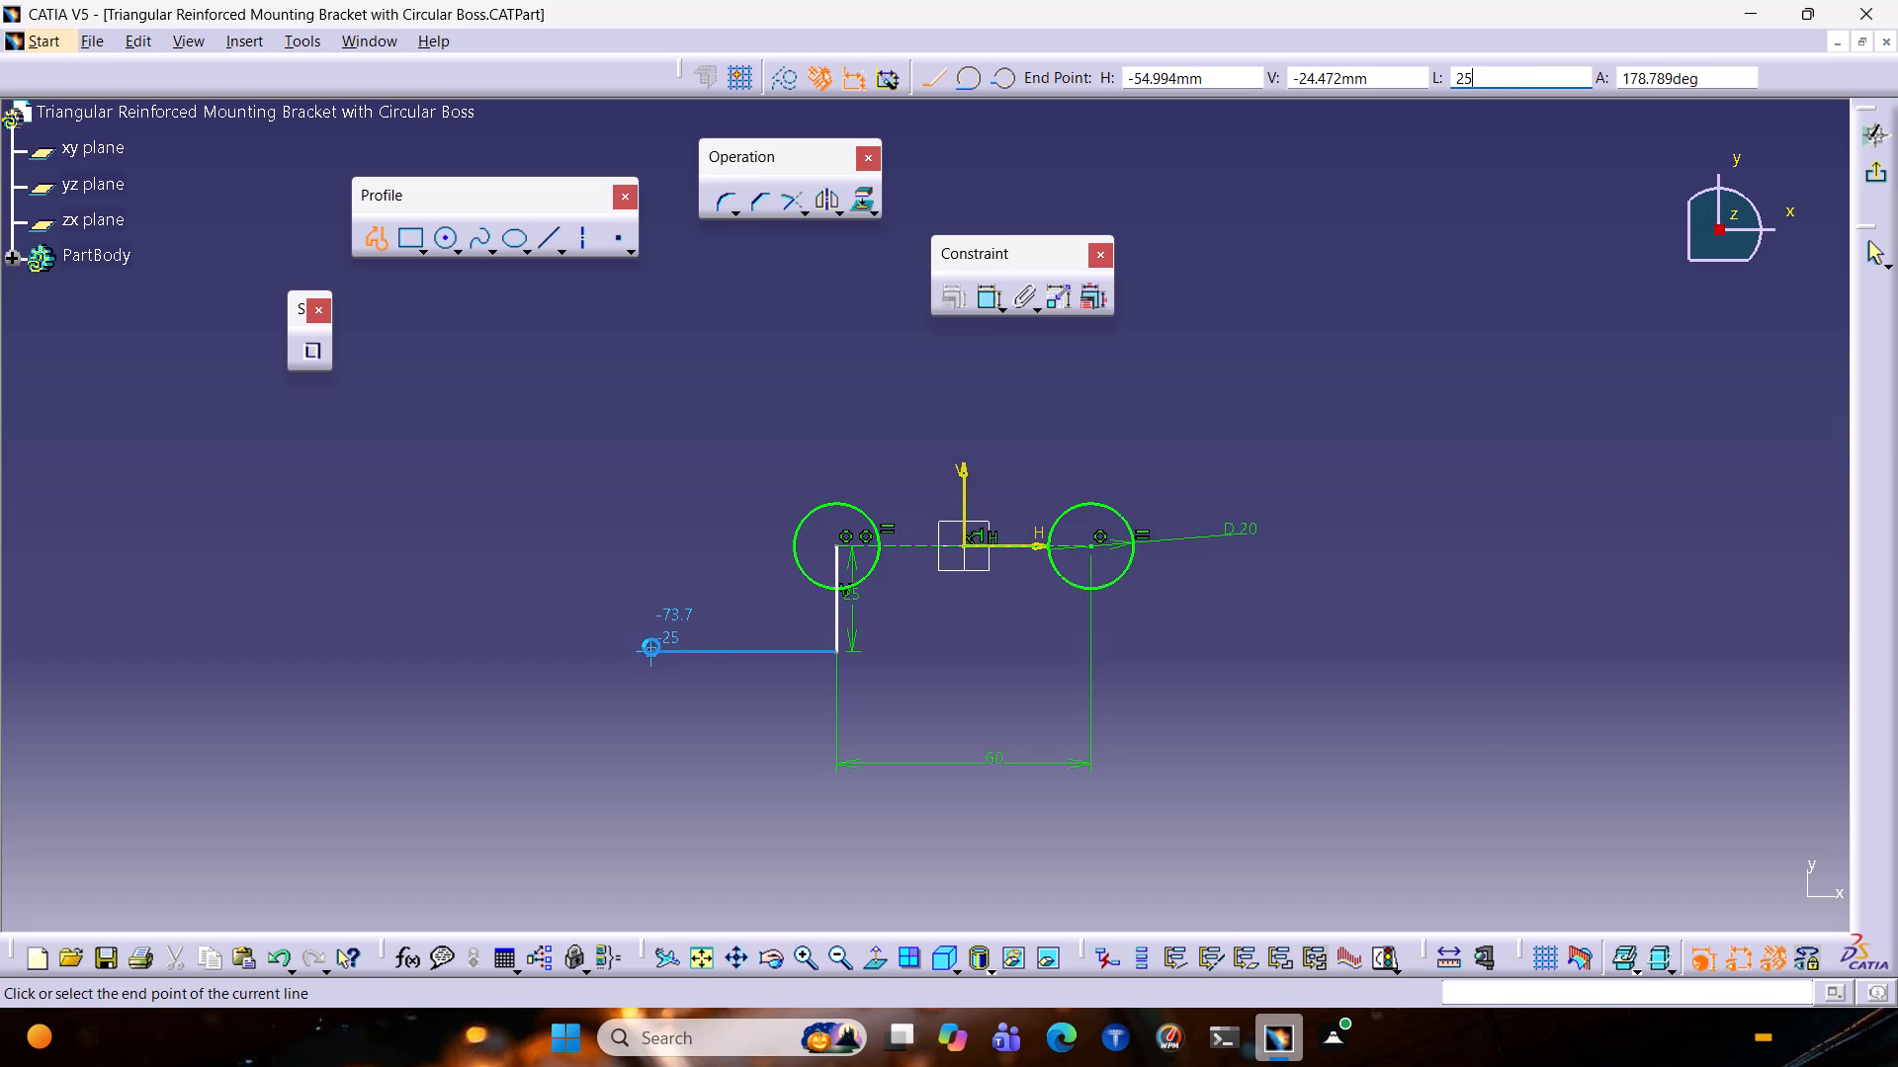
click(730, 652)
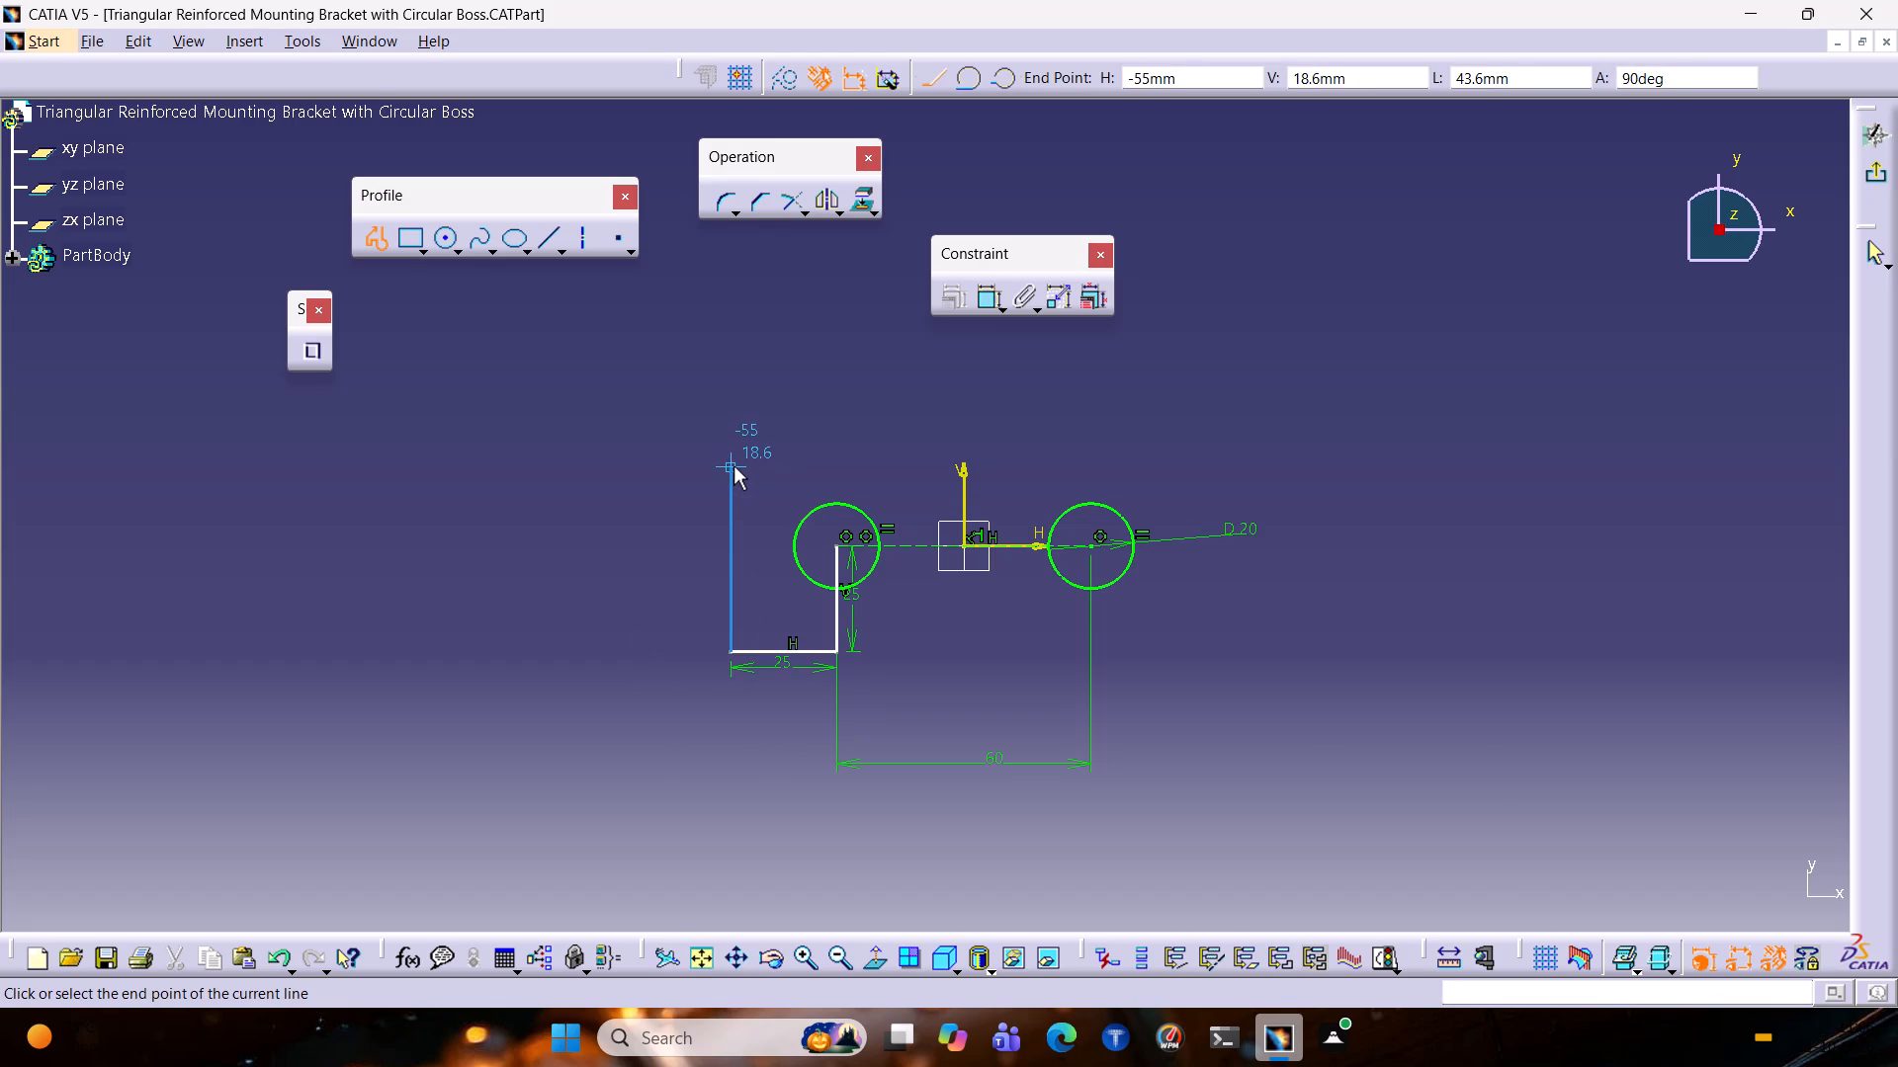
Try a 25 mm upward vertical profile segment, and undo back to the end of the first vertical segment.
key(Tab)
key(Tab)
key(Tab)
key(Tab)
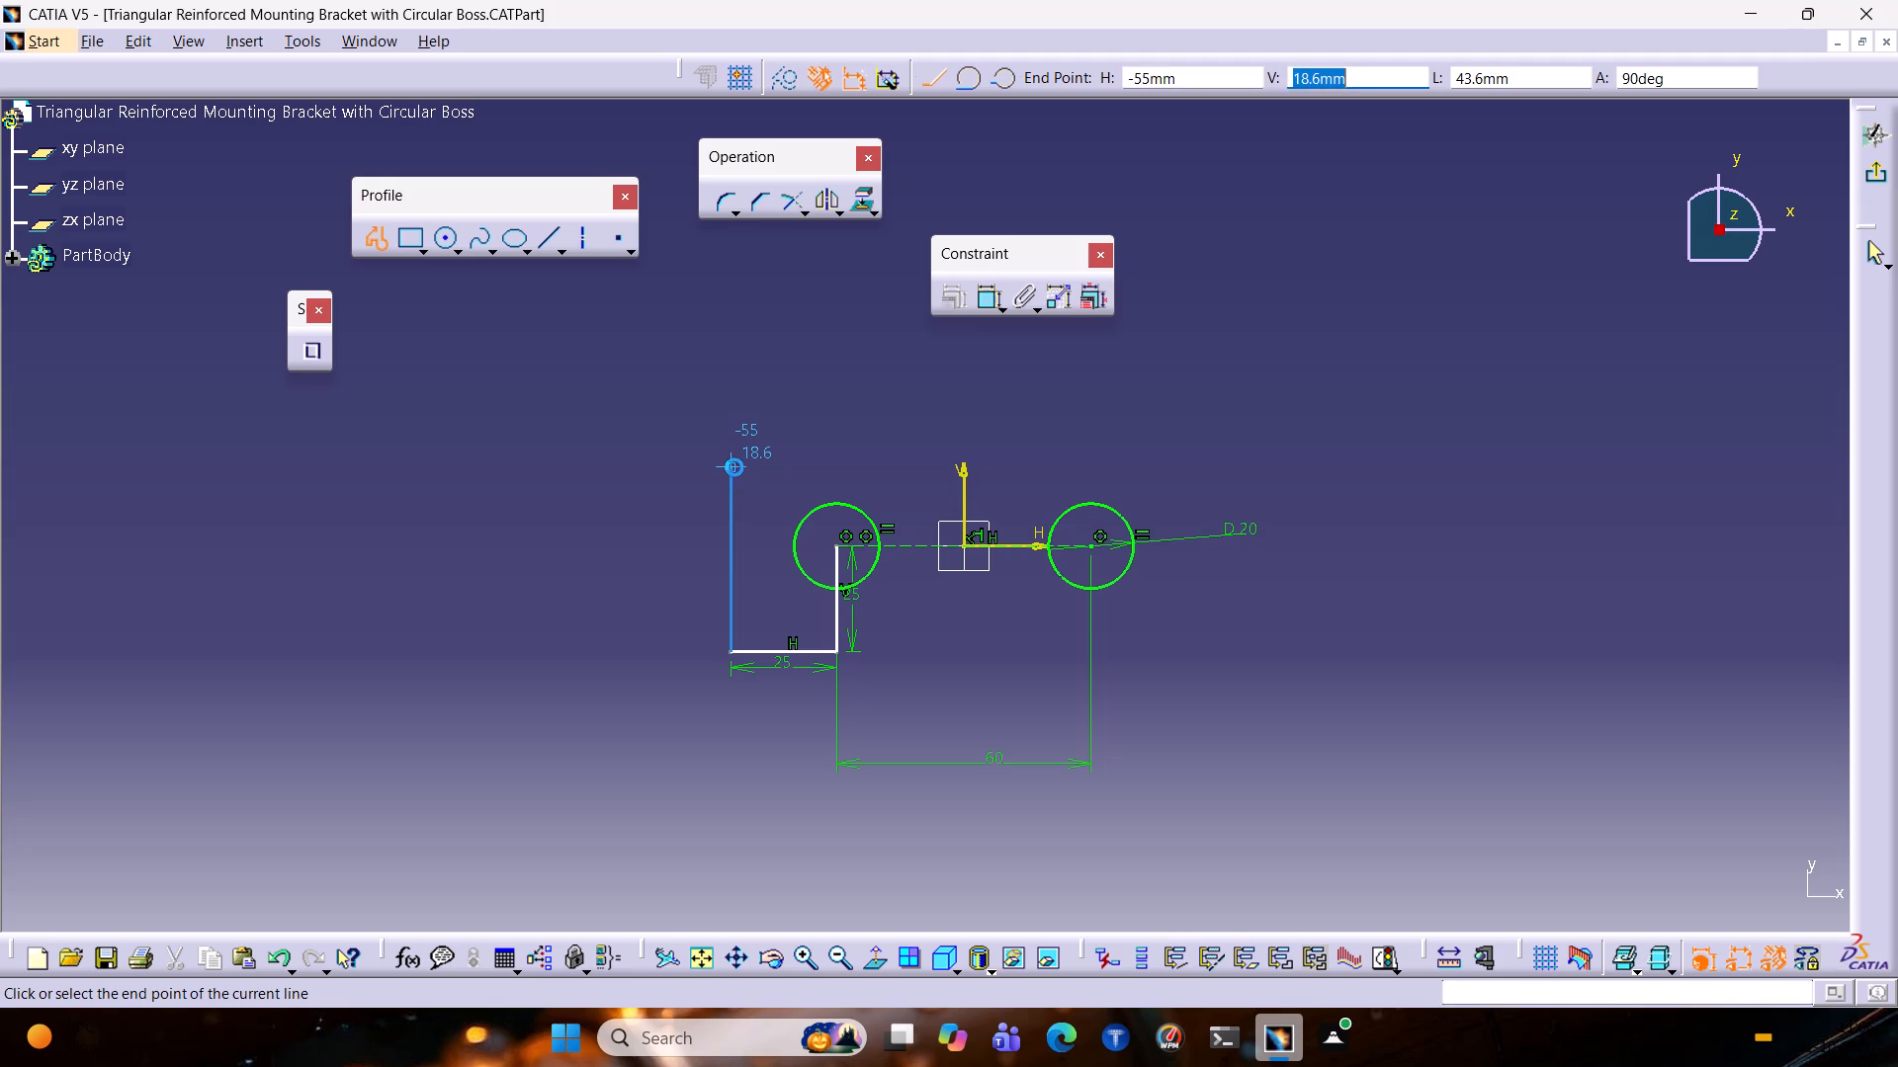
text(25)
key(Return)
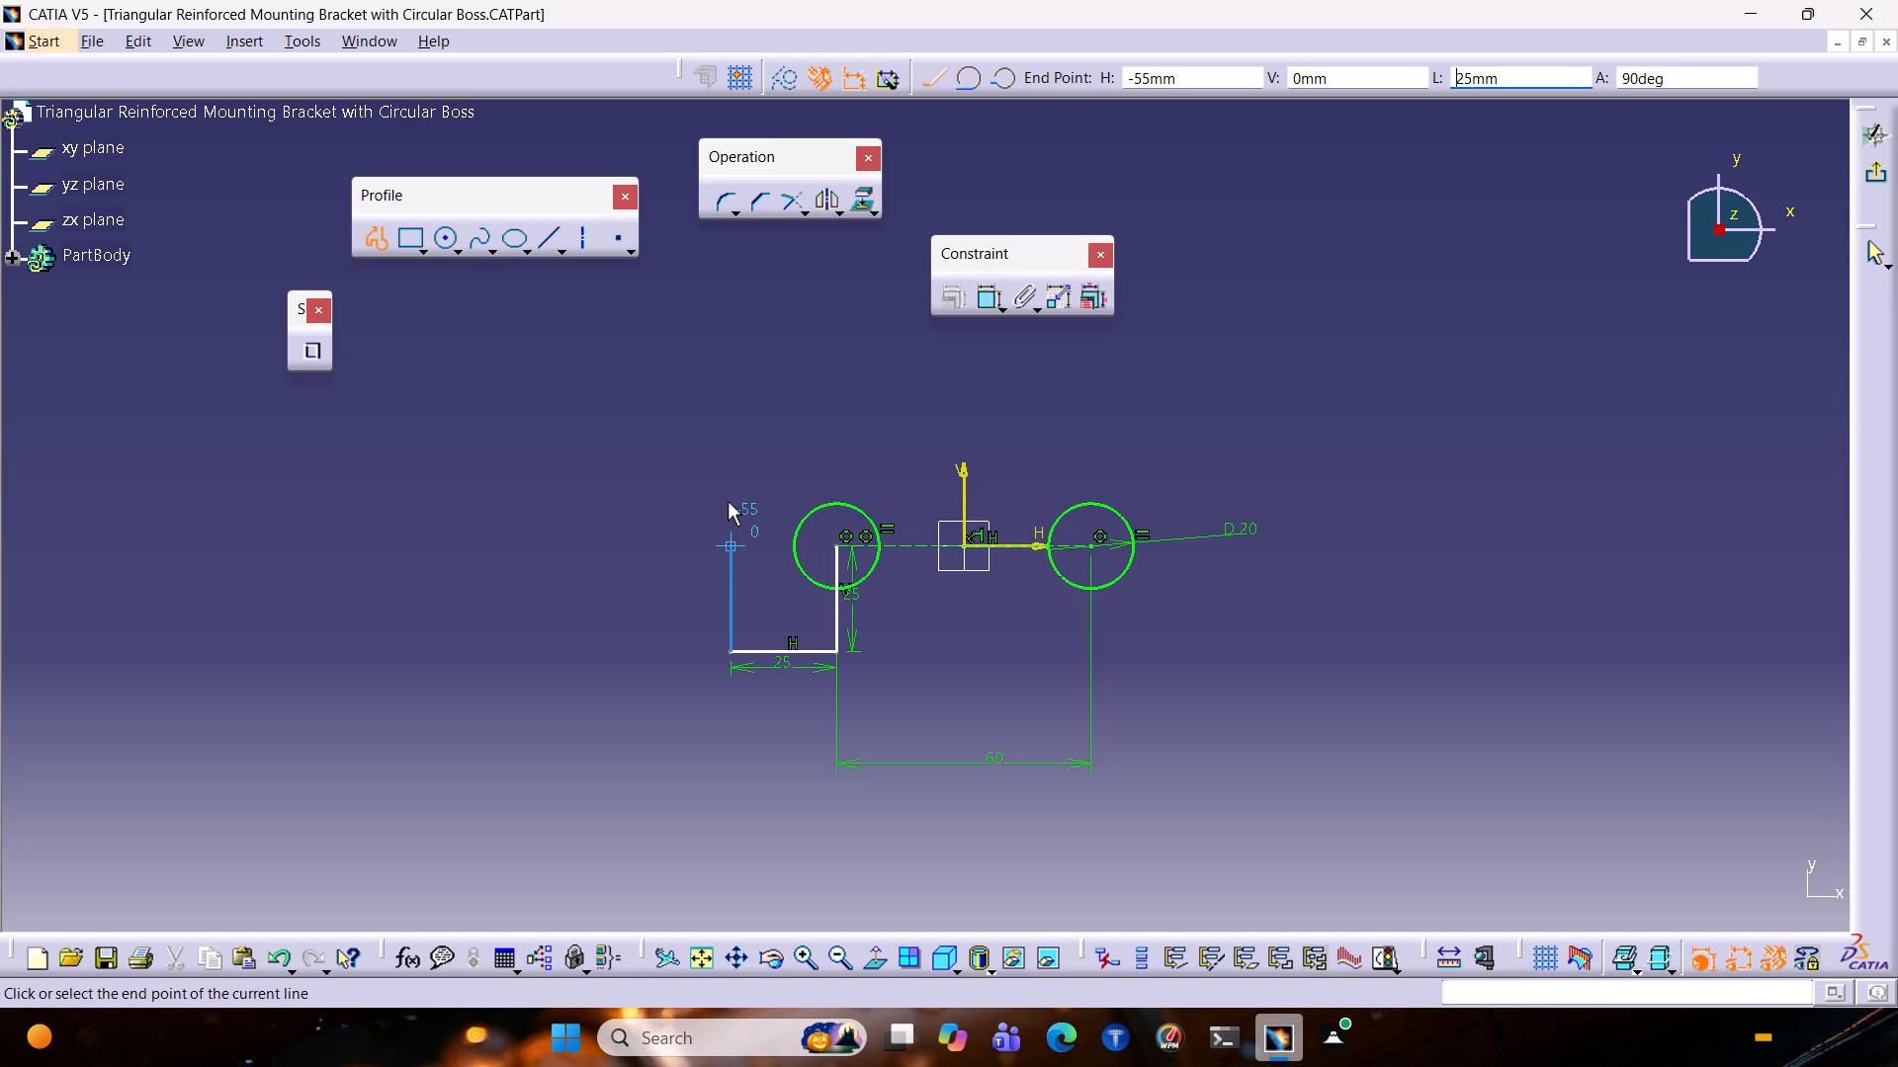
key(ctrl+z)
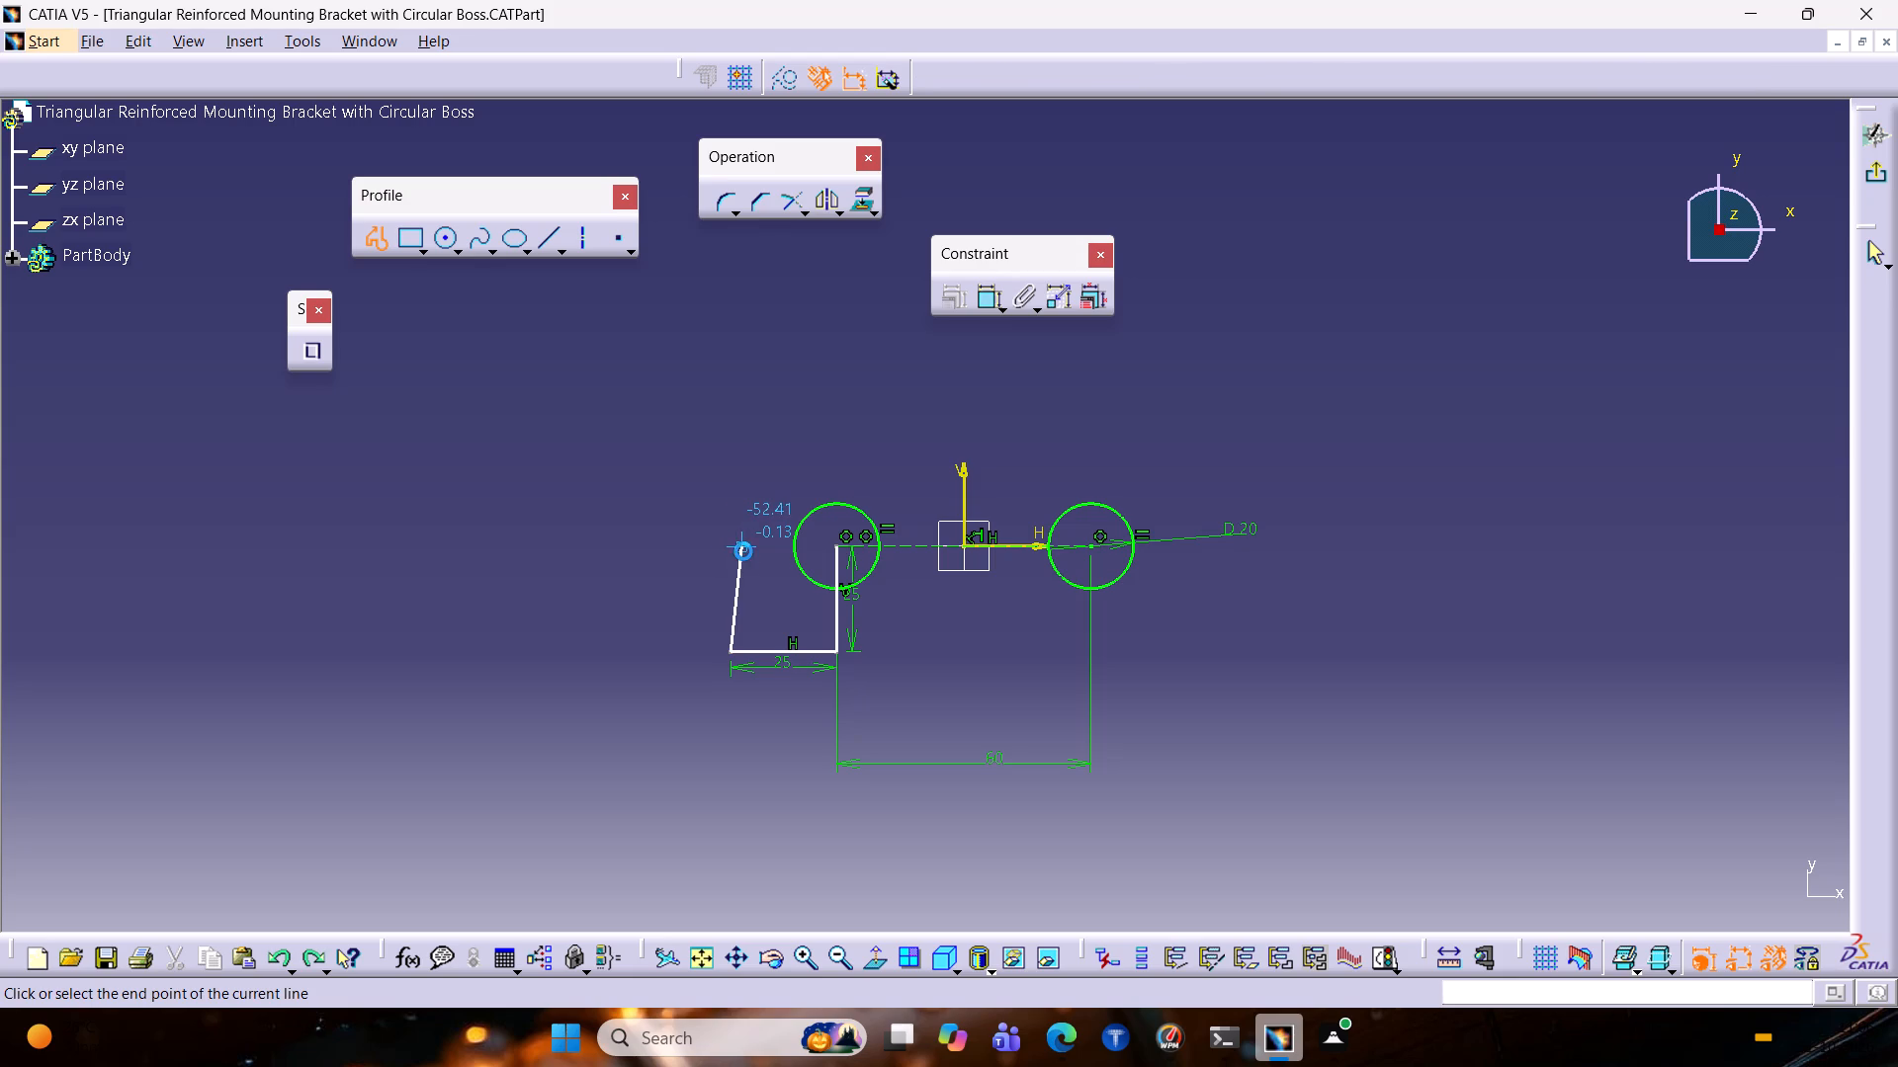
Continue the profile with a horizontal segment about 26 mm long toward negative H and a vertical segment rising above the H axis, ending it there.
click(727, 654)
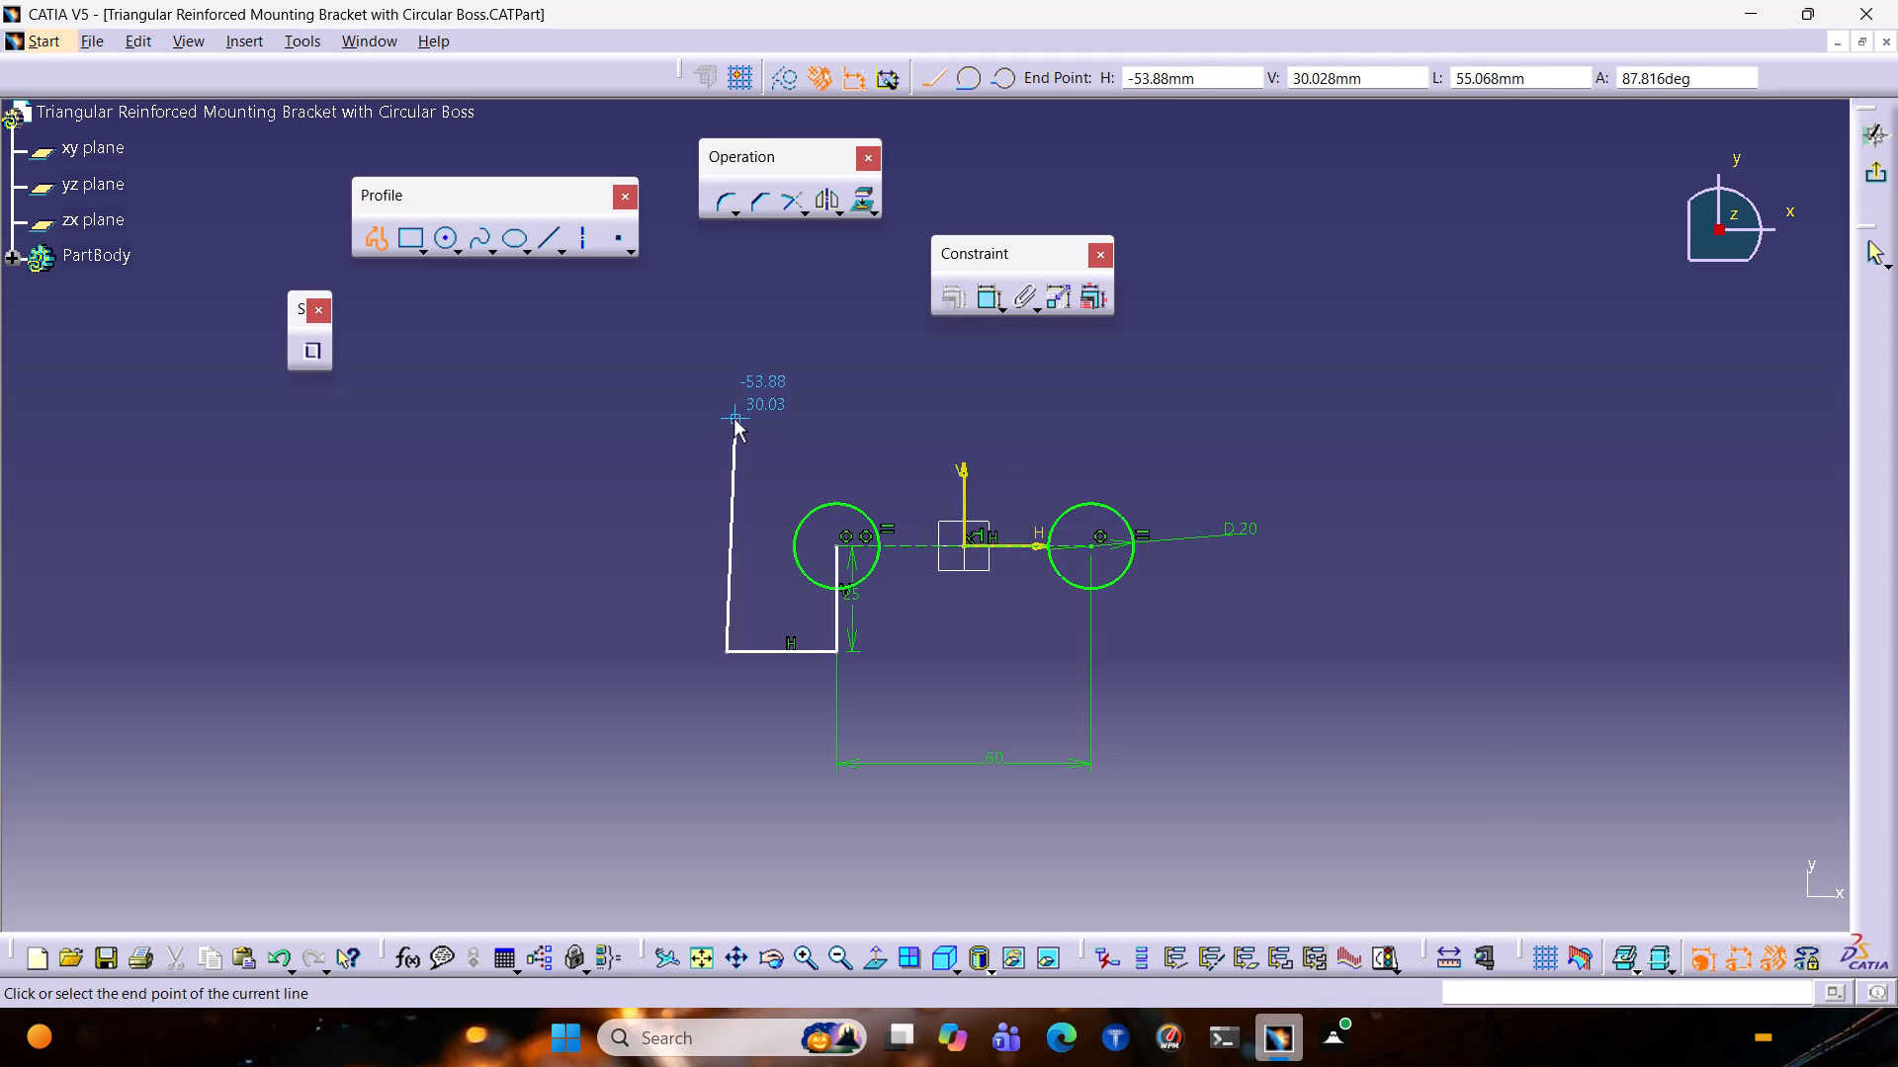
click(729, 441)
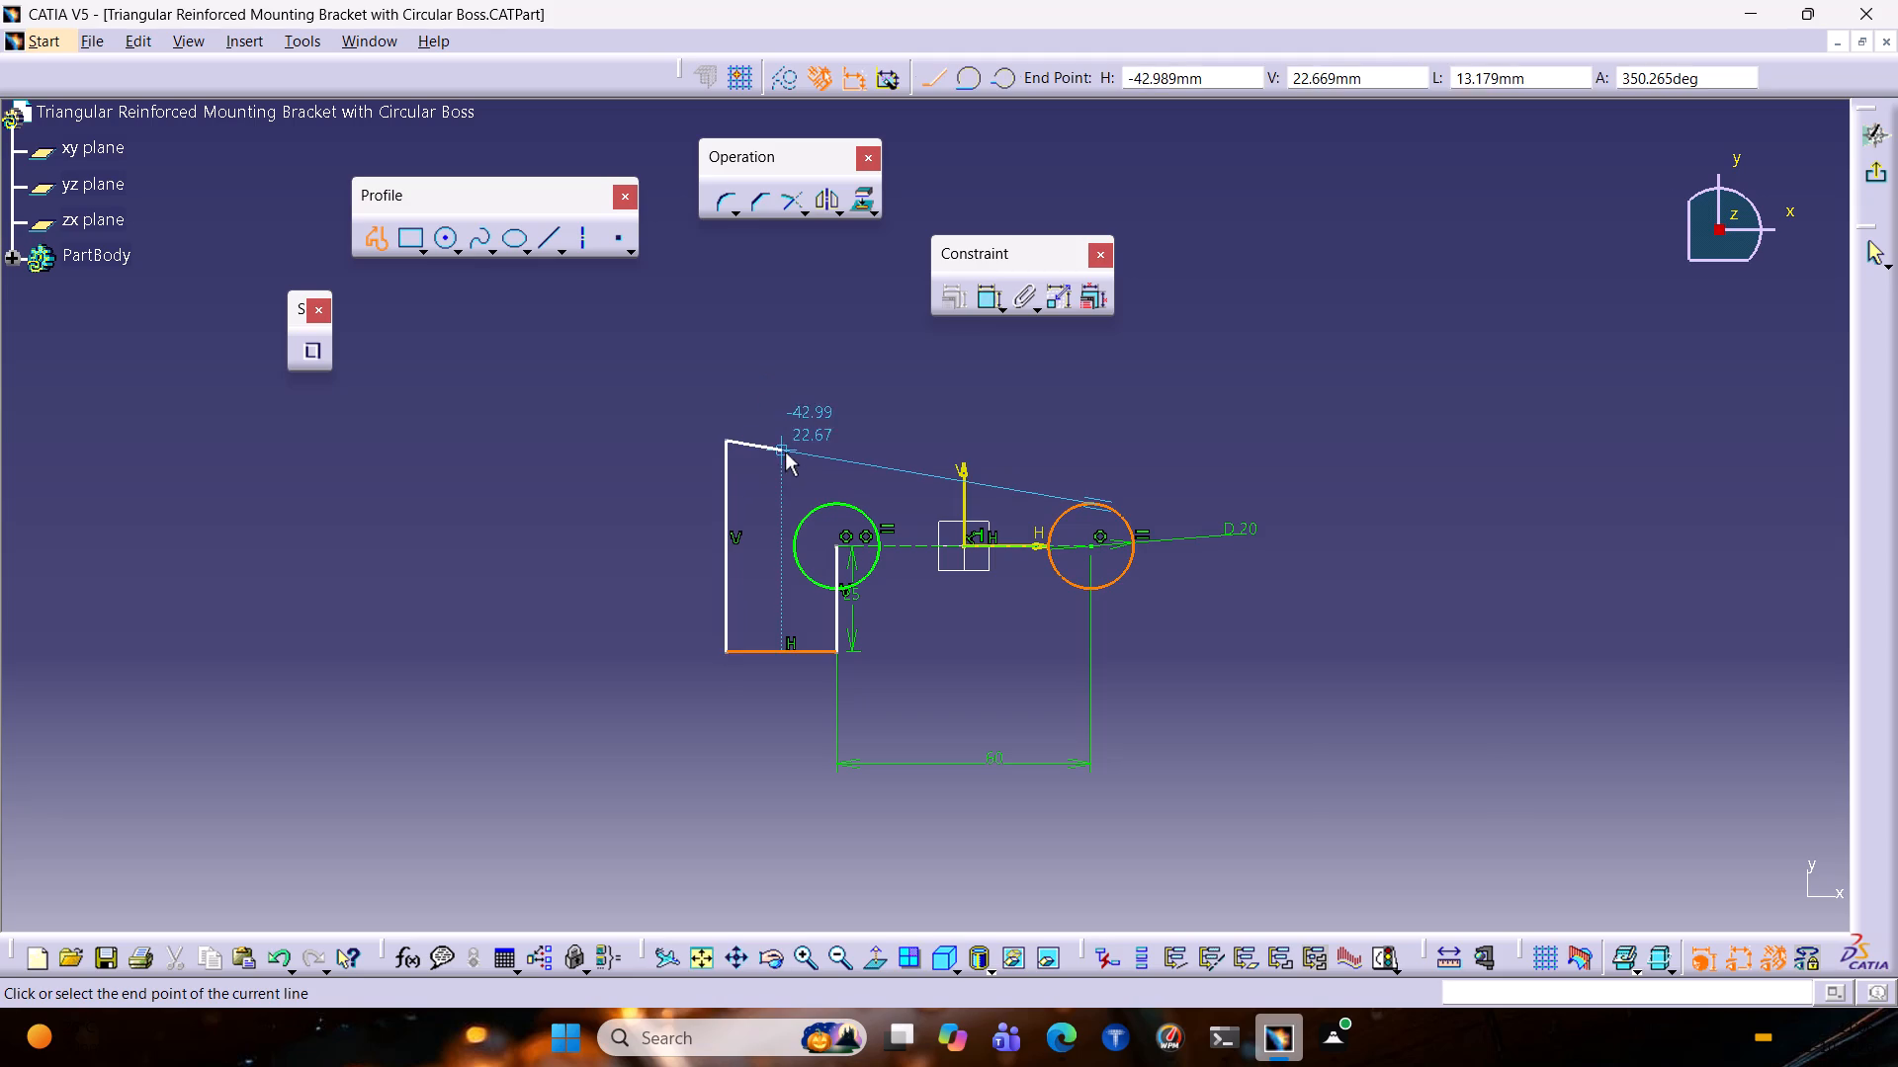
key(Escape)
key(Escape)
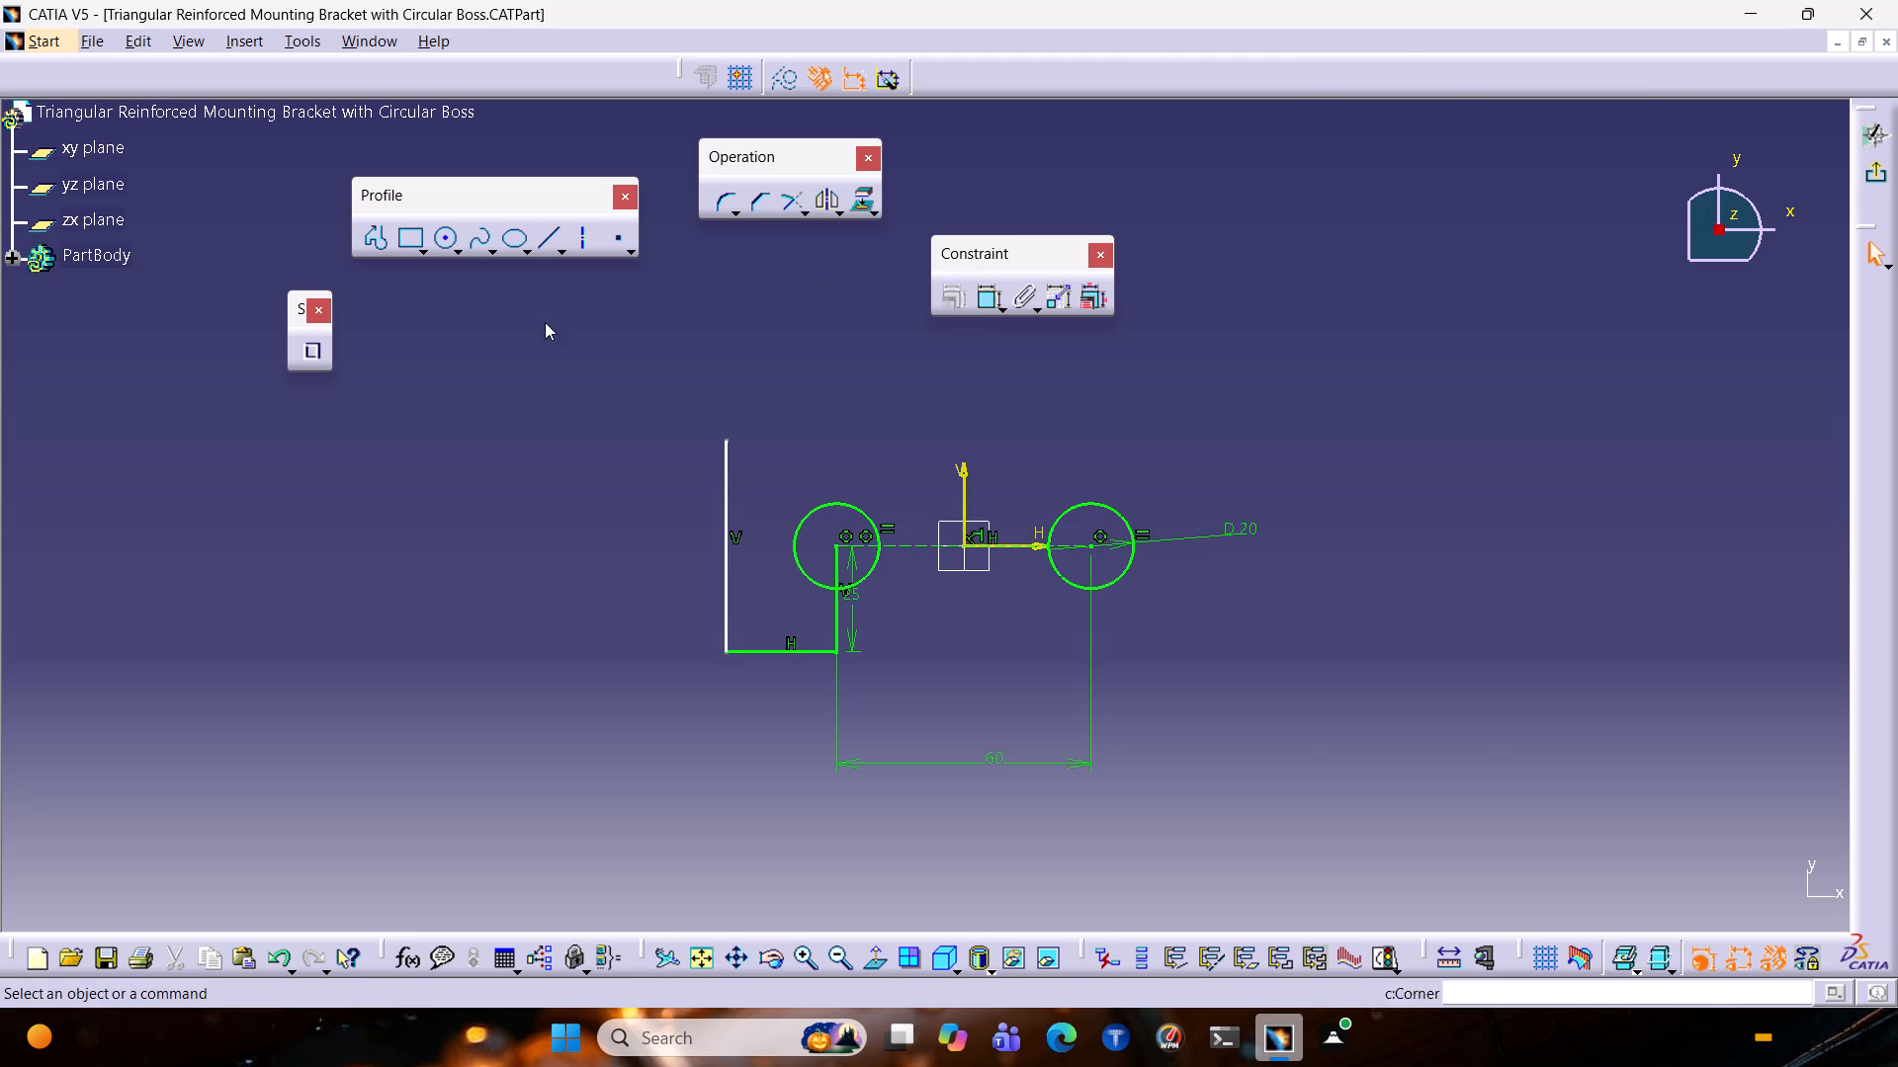
Dimension the profile's bottom horizontal segment and set its length to 25 mm.
click(791, 655)
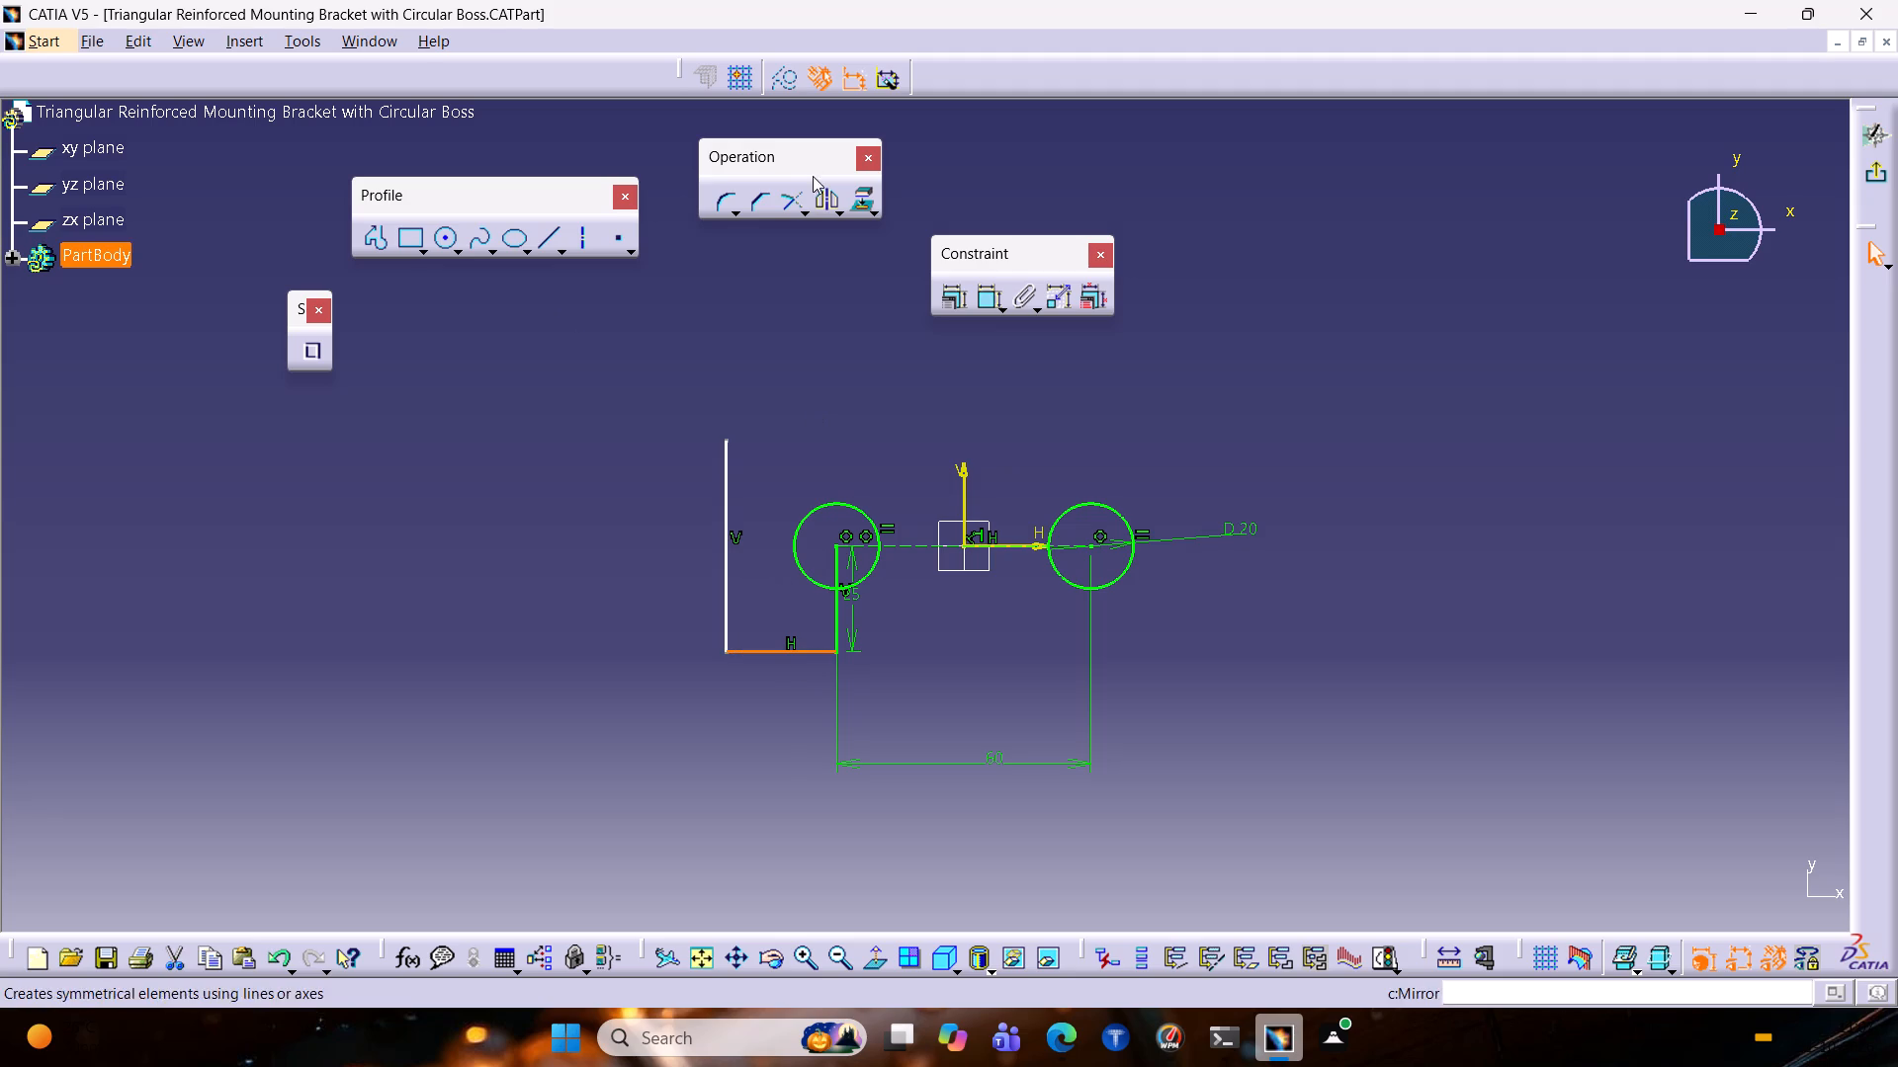
click(980, 299)
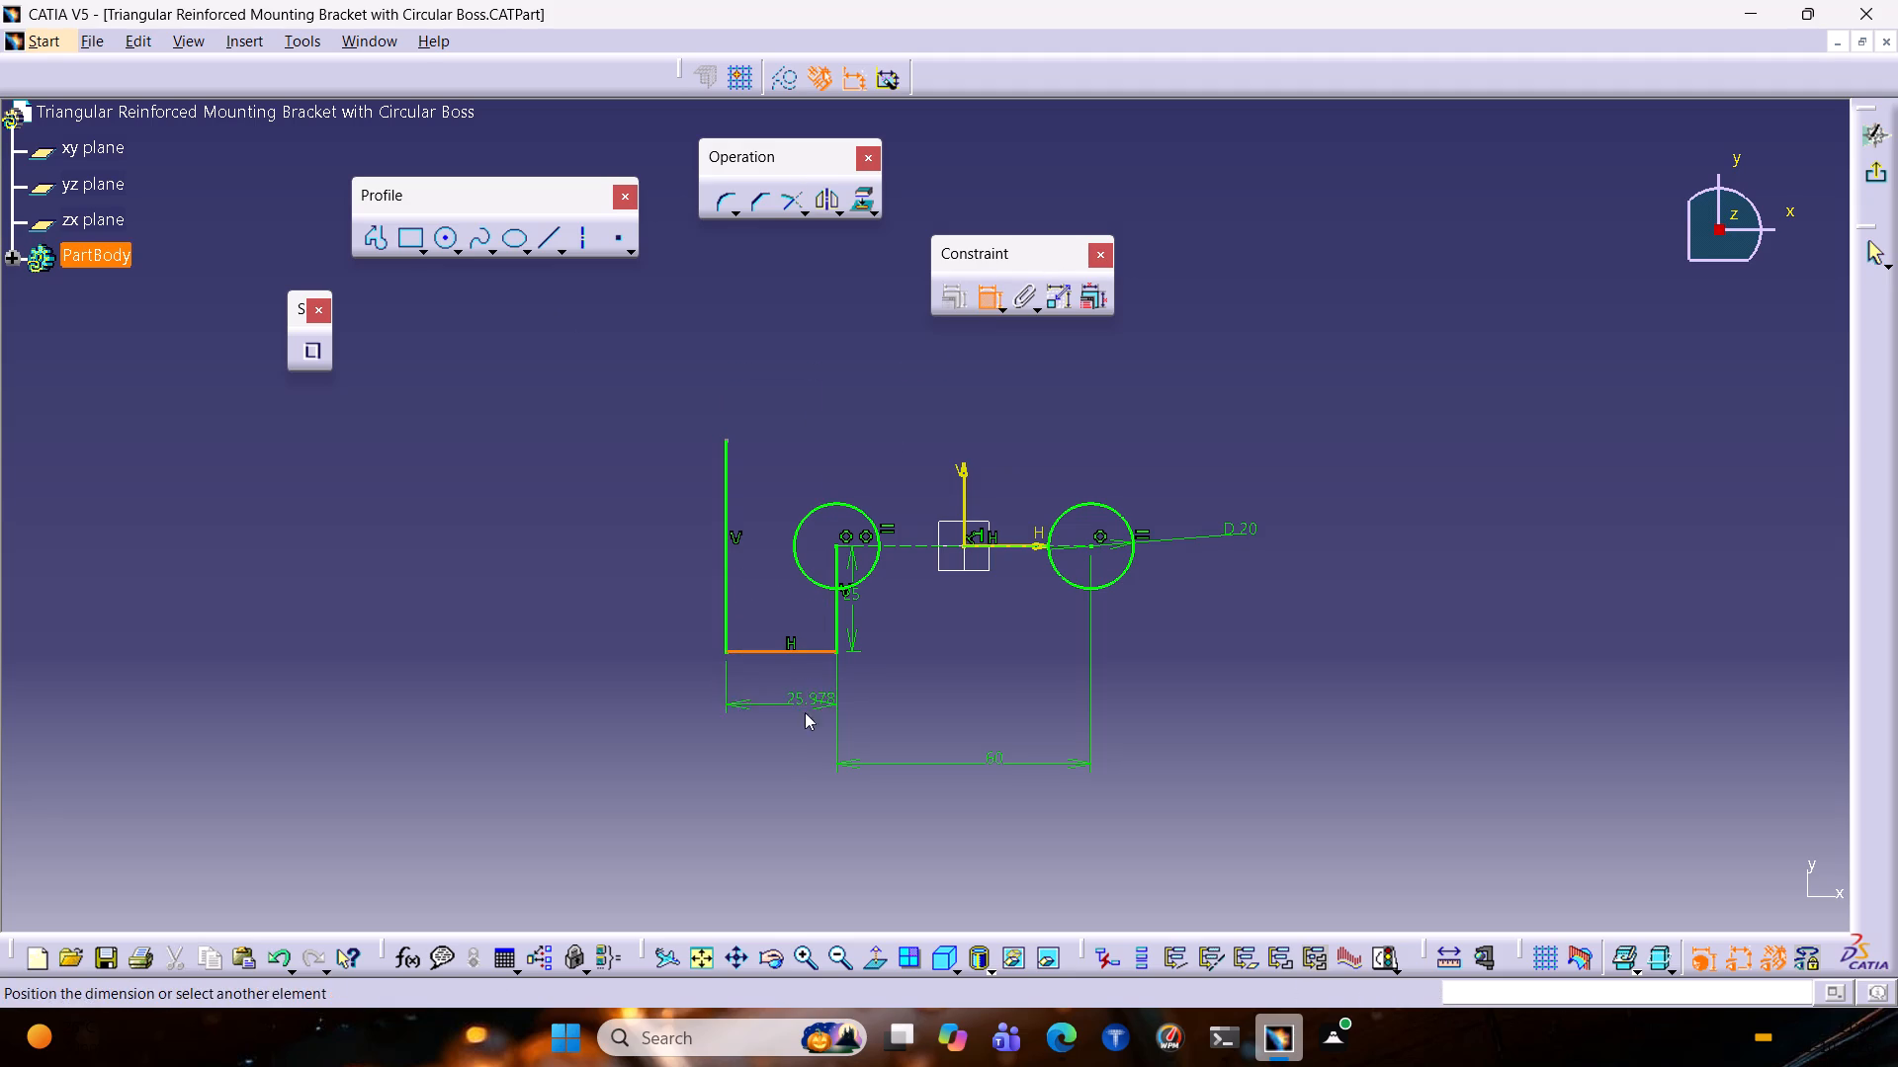
click(779, 741)
double_click(782, 735)
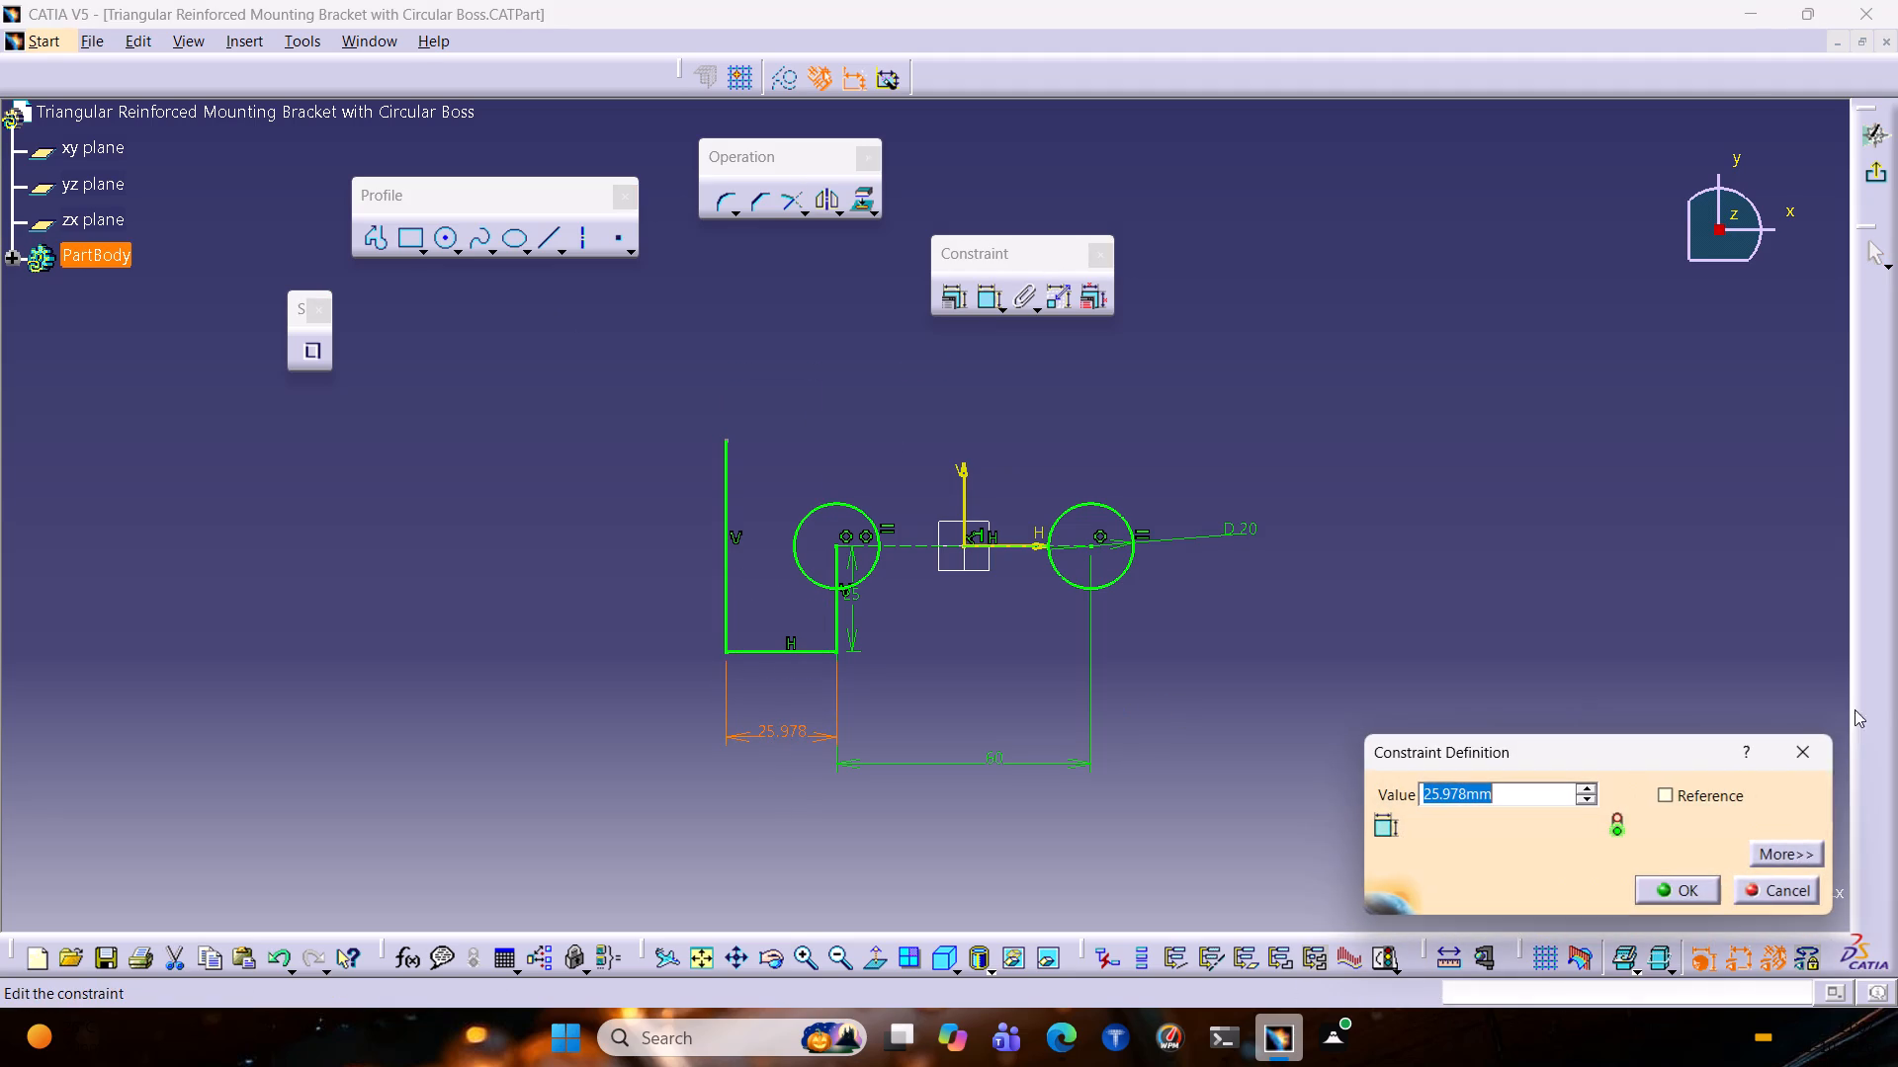
text(25)
key(Return)
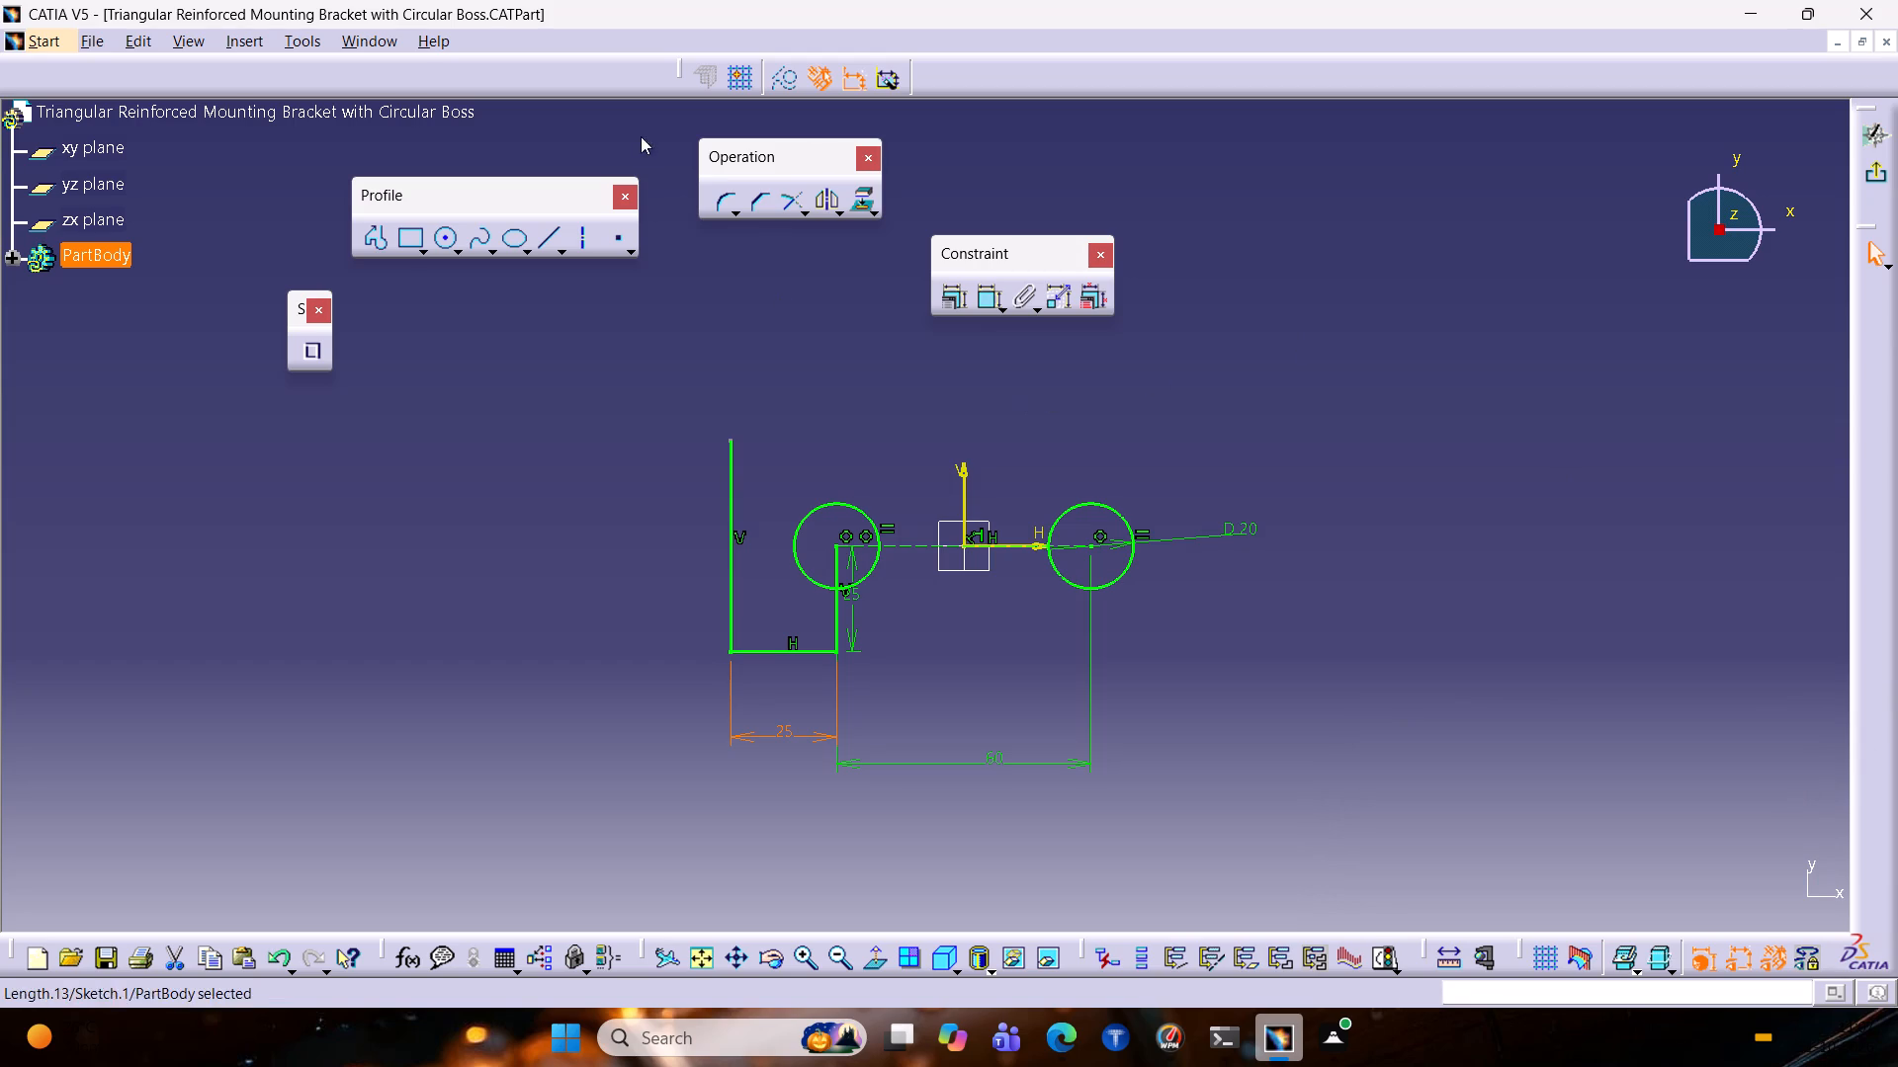
Round the corner between the outer vertical and bottom horizontal segments with a 25 mm radius, converting the horizontal segment's length into a distance.
click(721, 205)
click(731, 600)
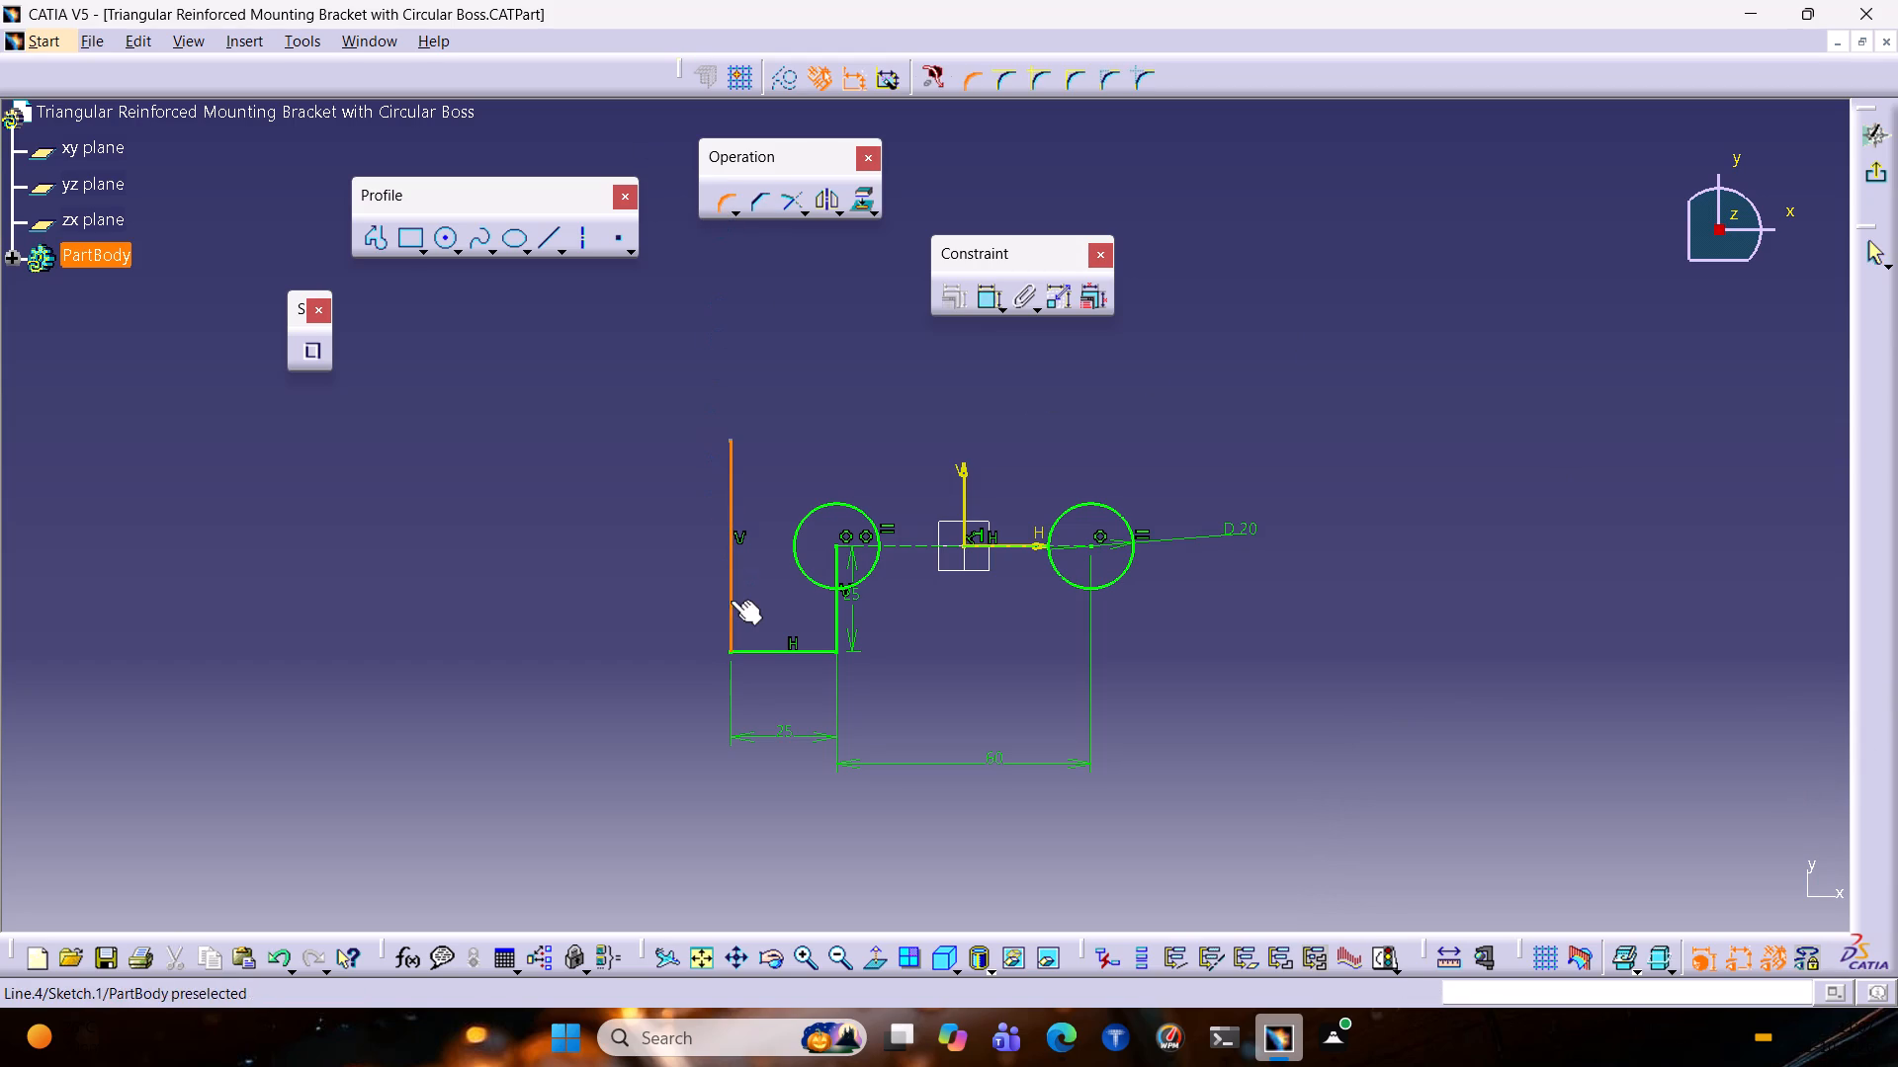
click(748, 653)
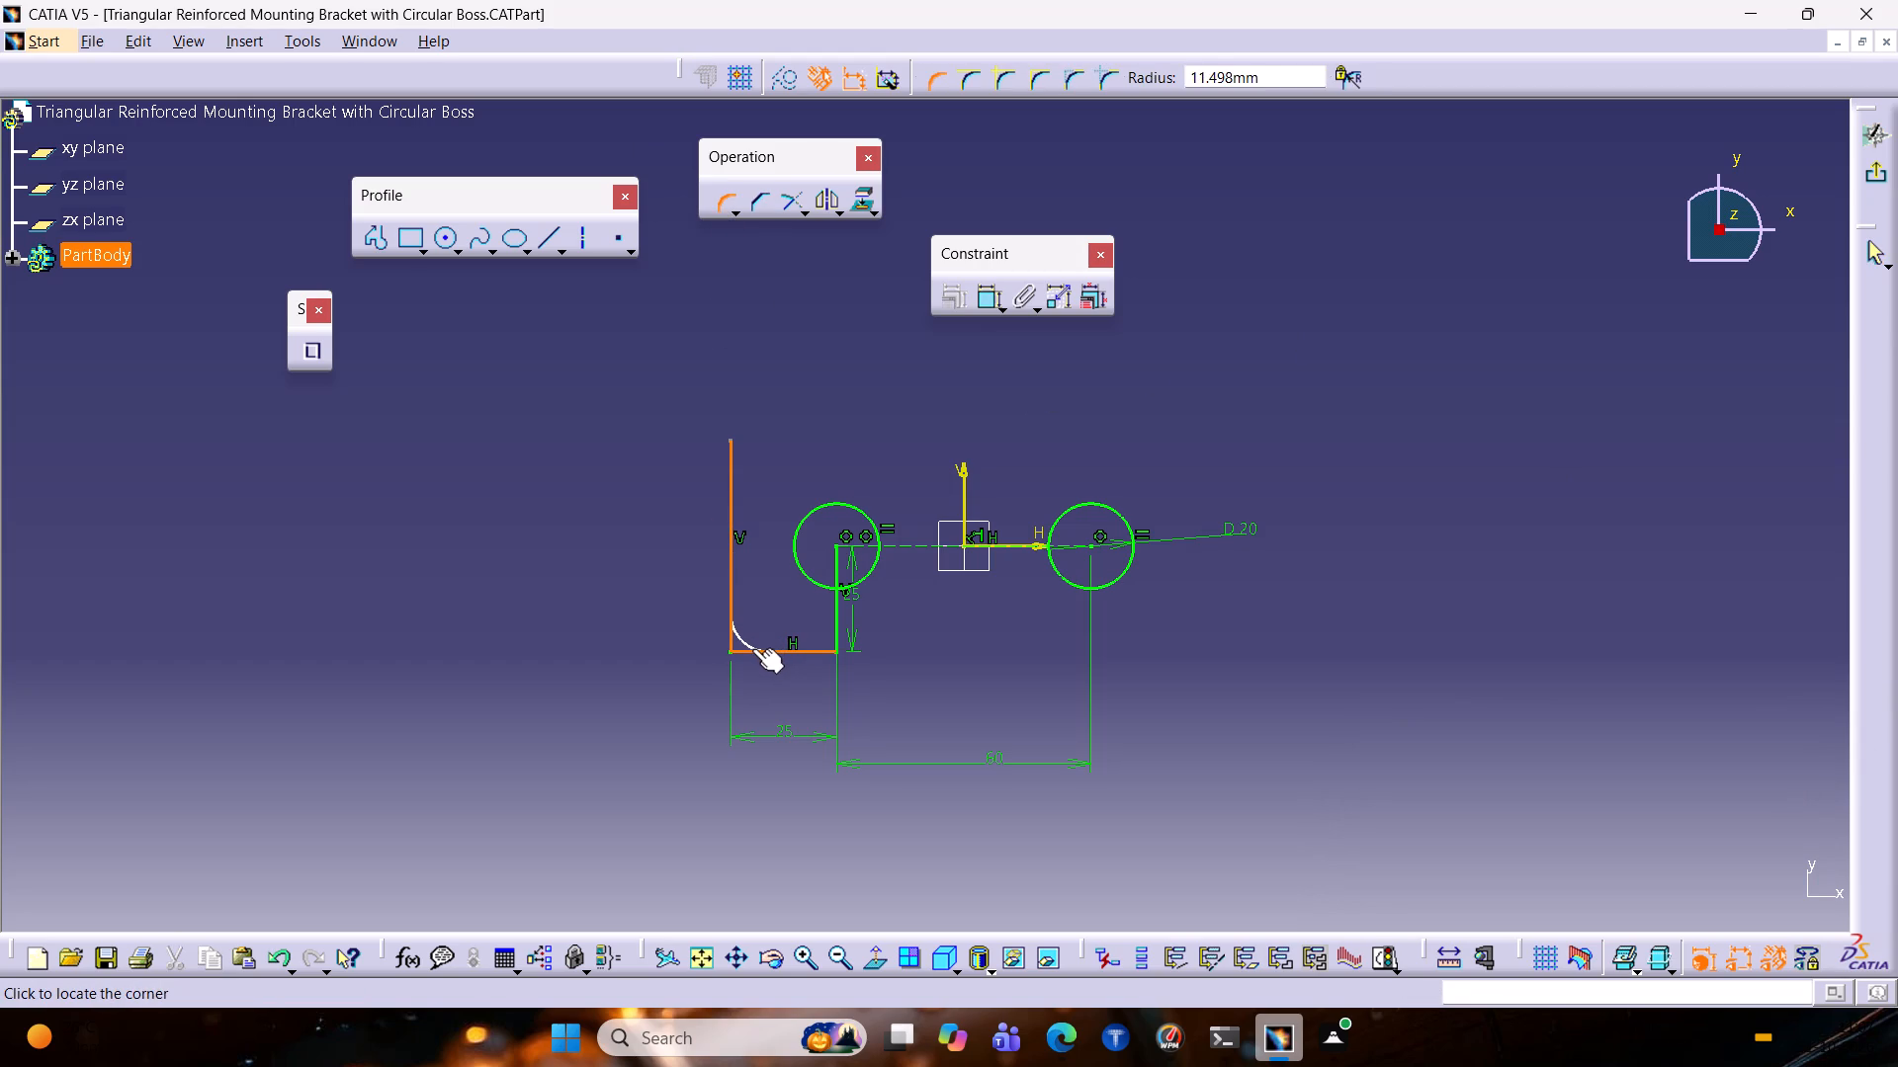
text(25)
key(Return)
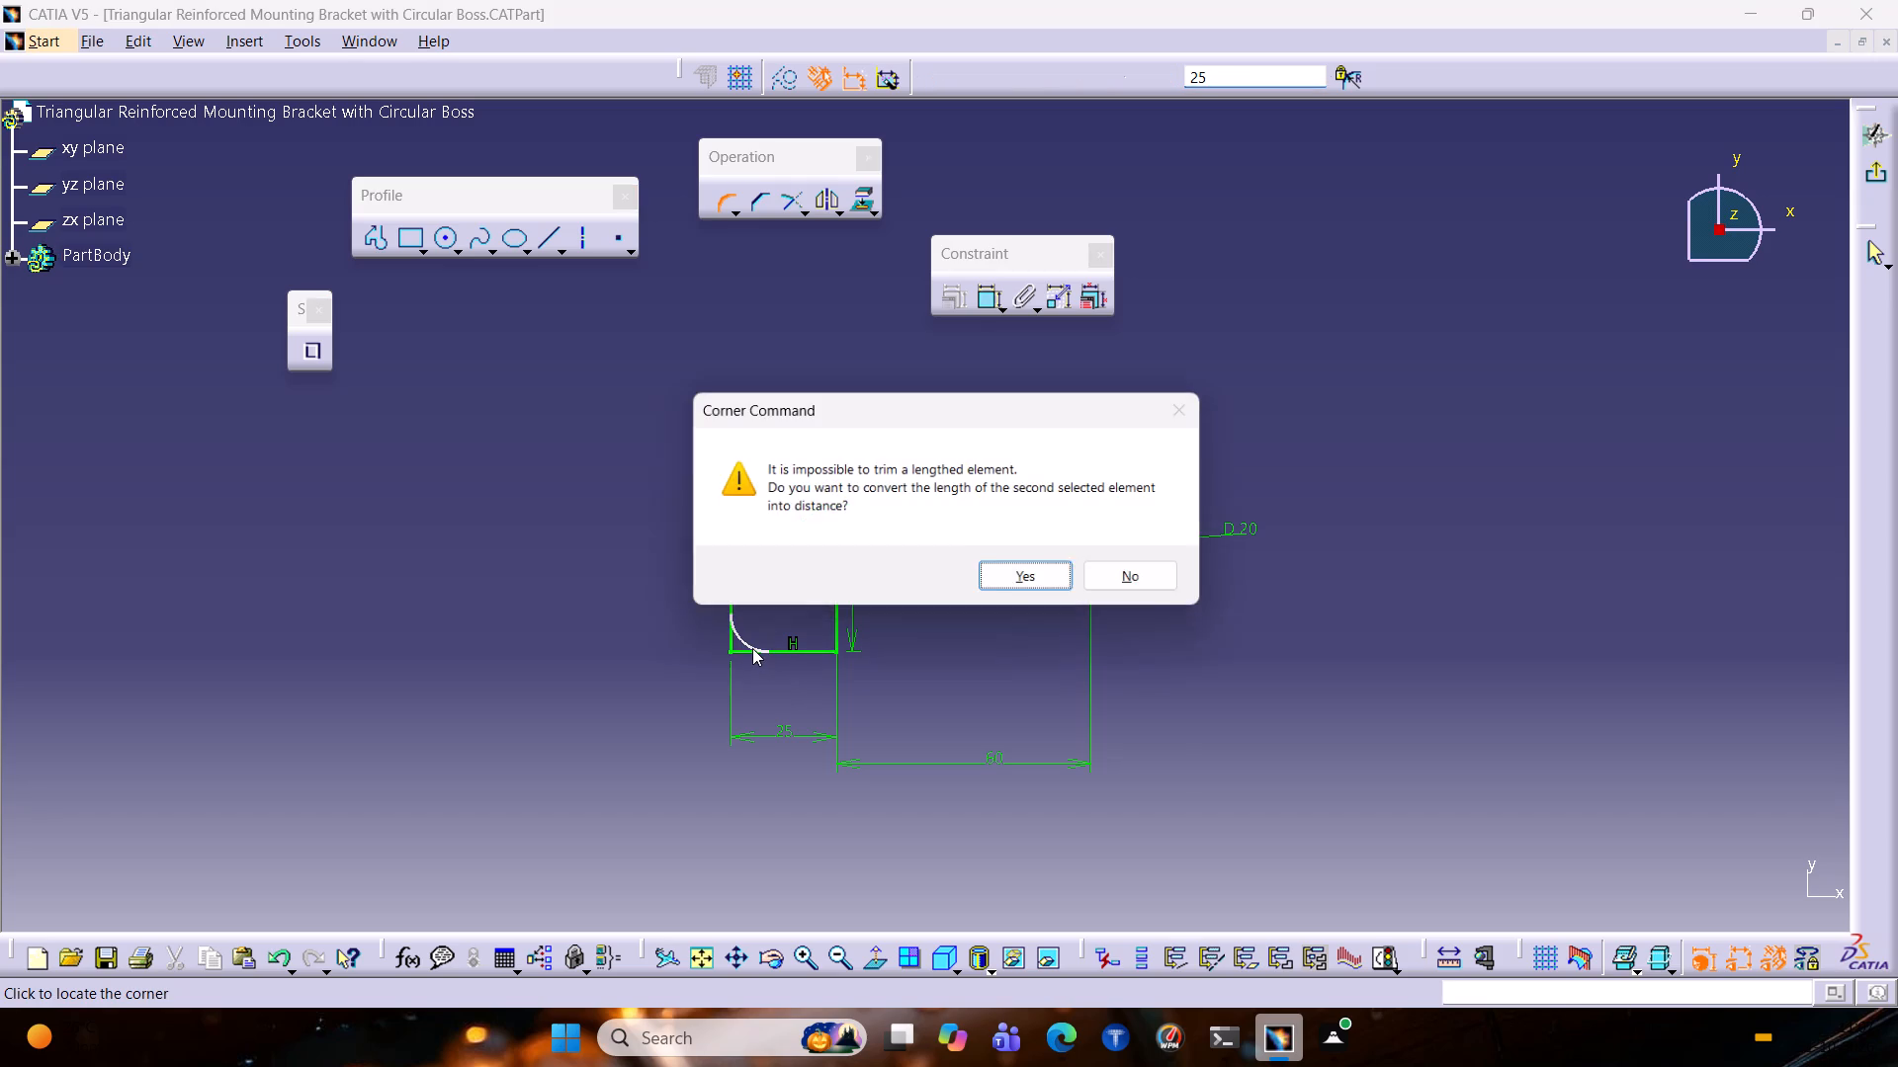
key(Return)
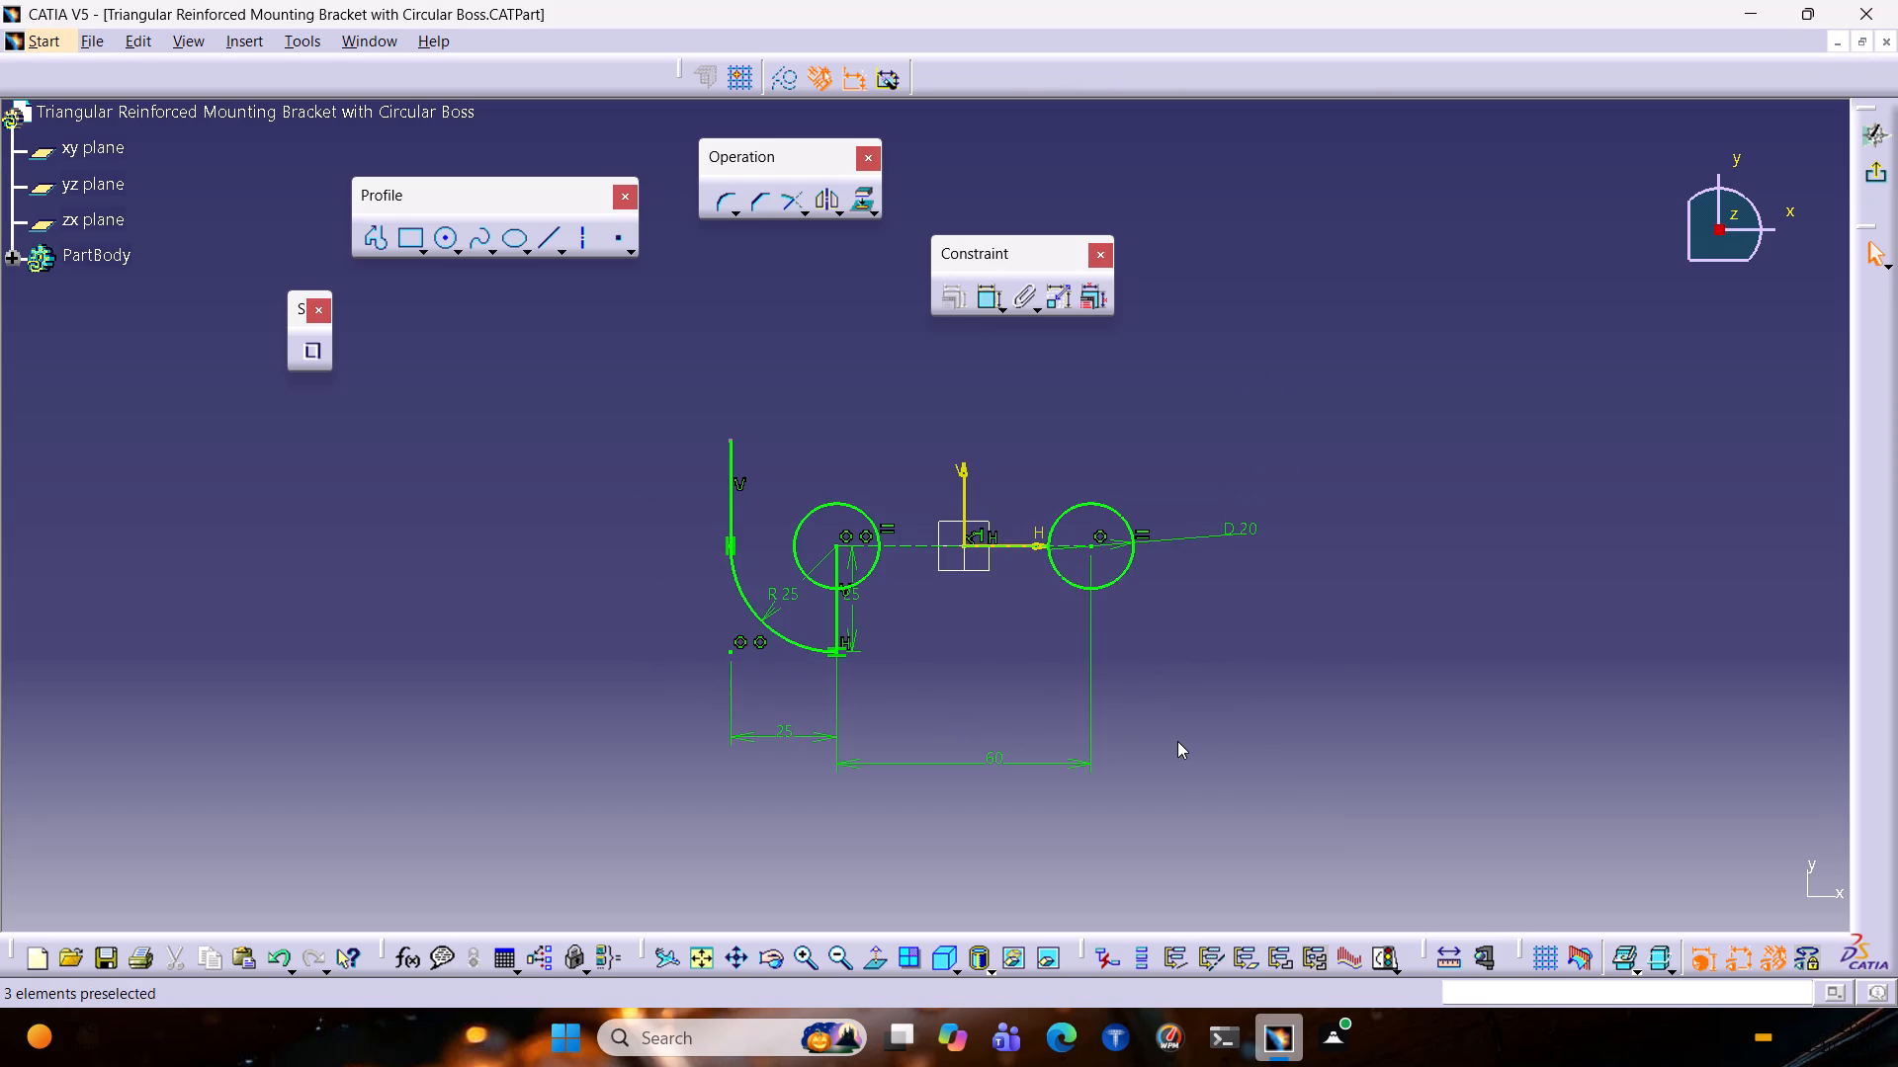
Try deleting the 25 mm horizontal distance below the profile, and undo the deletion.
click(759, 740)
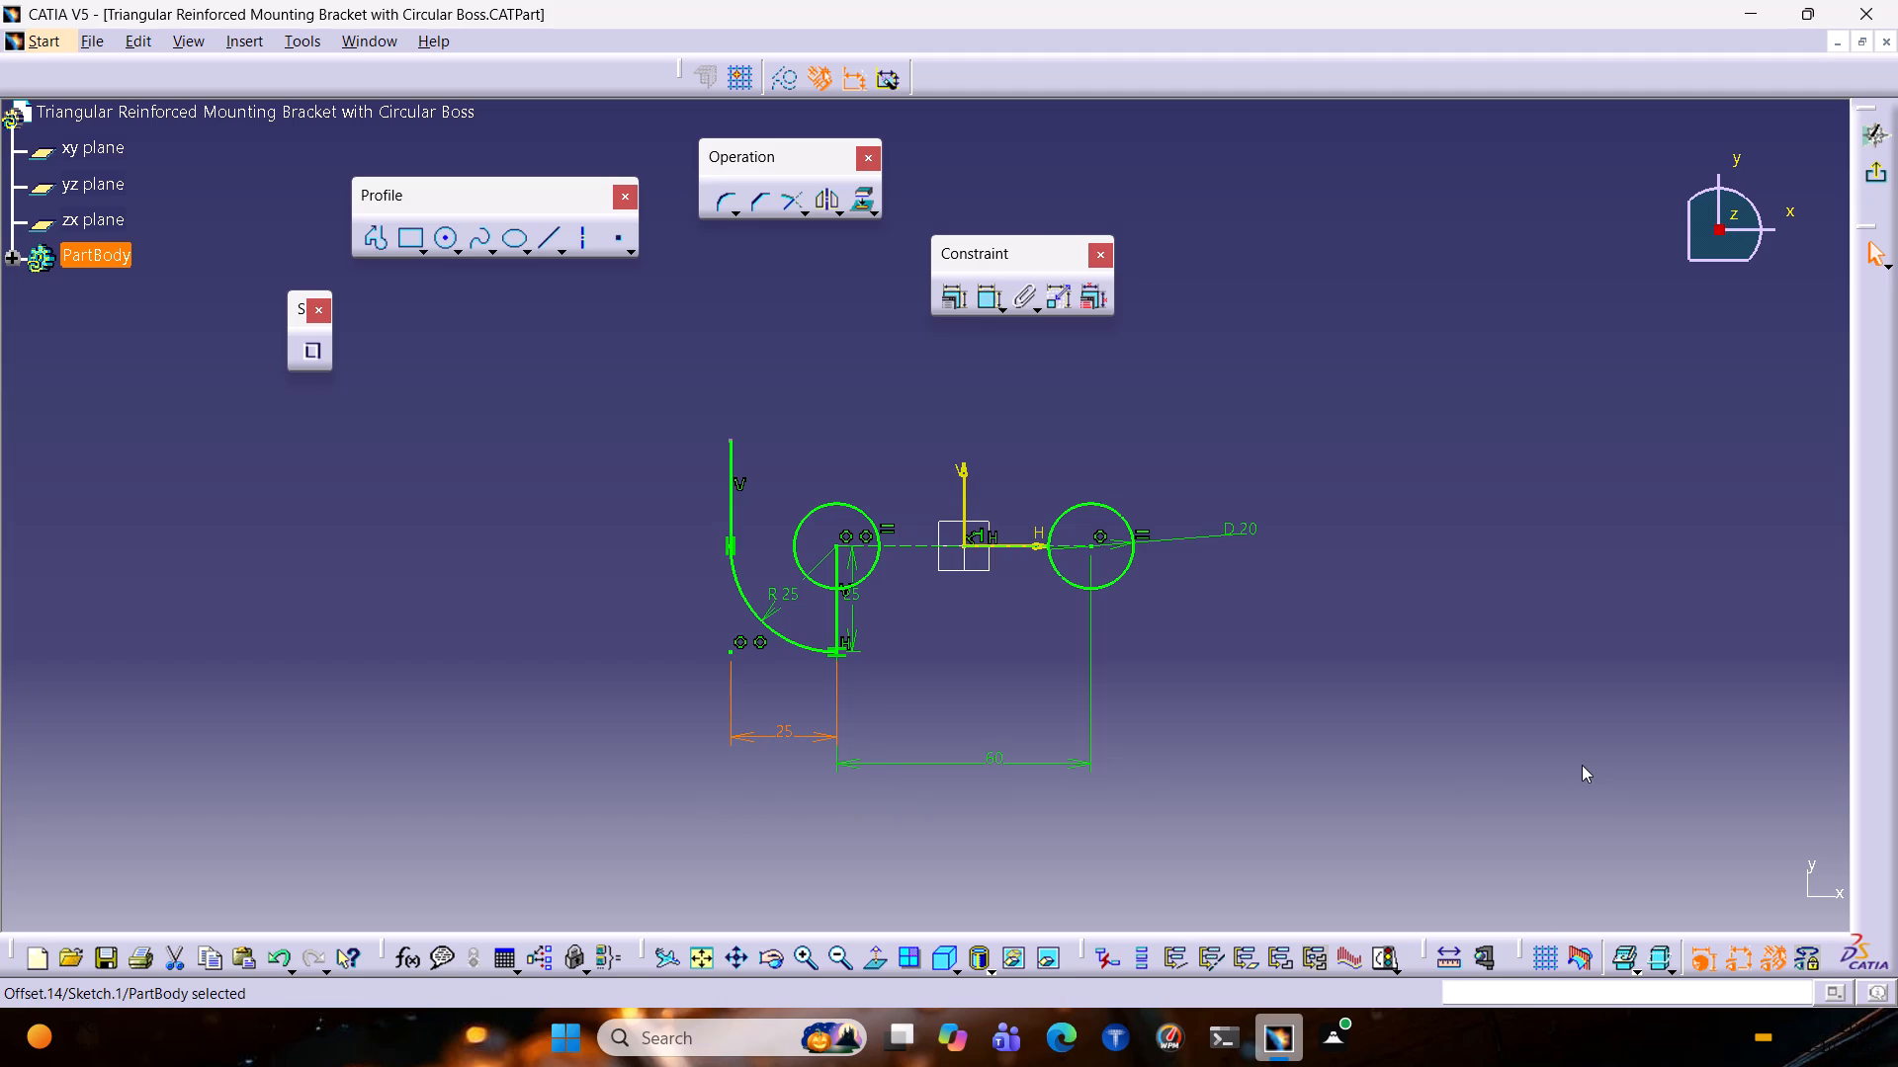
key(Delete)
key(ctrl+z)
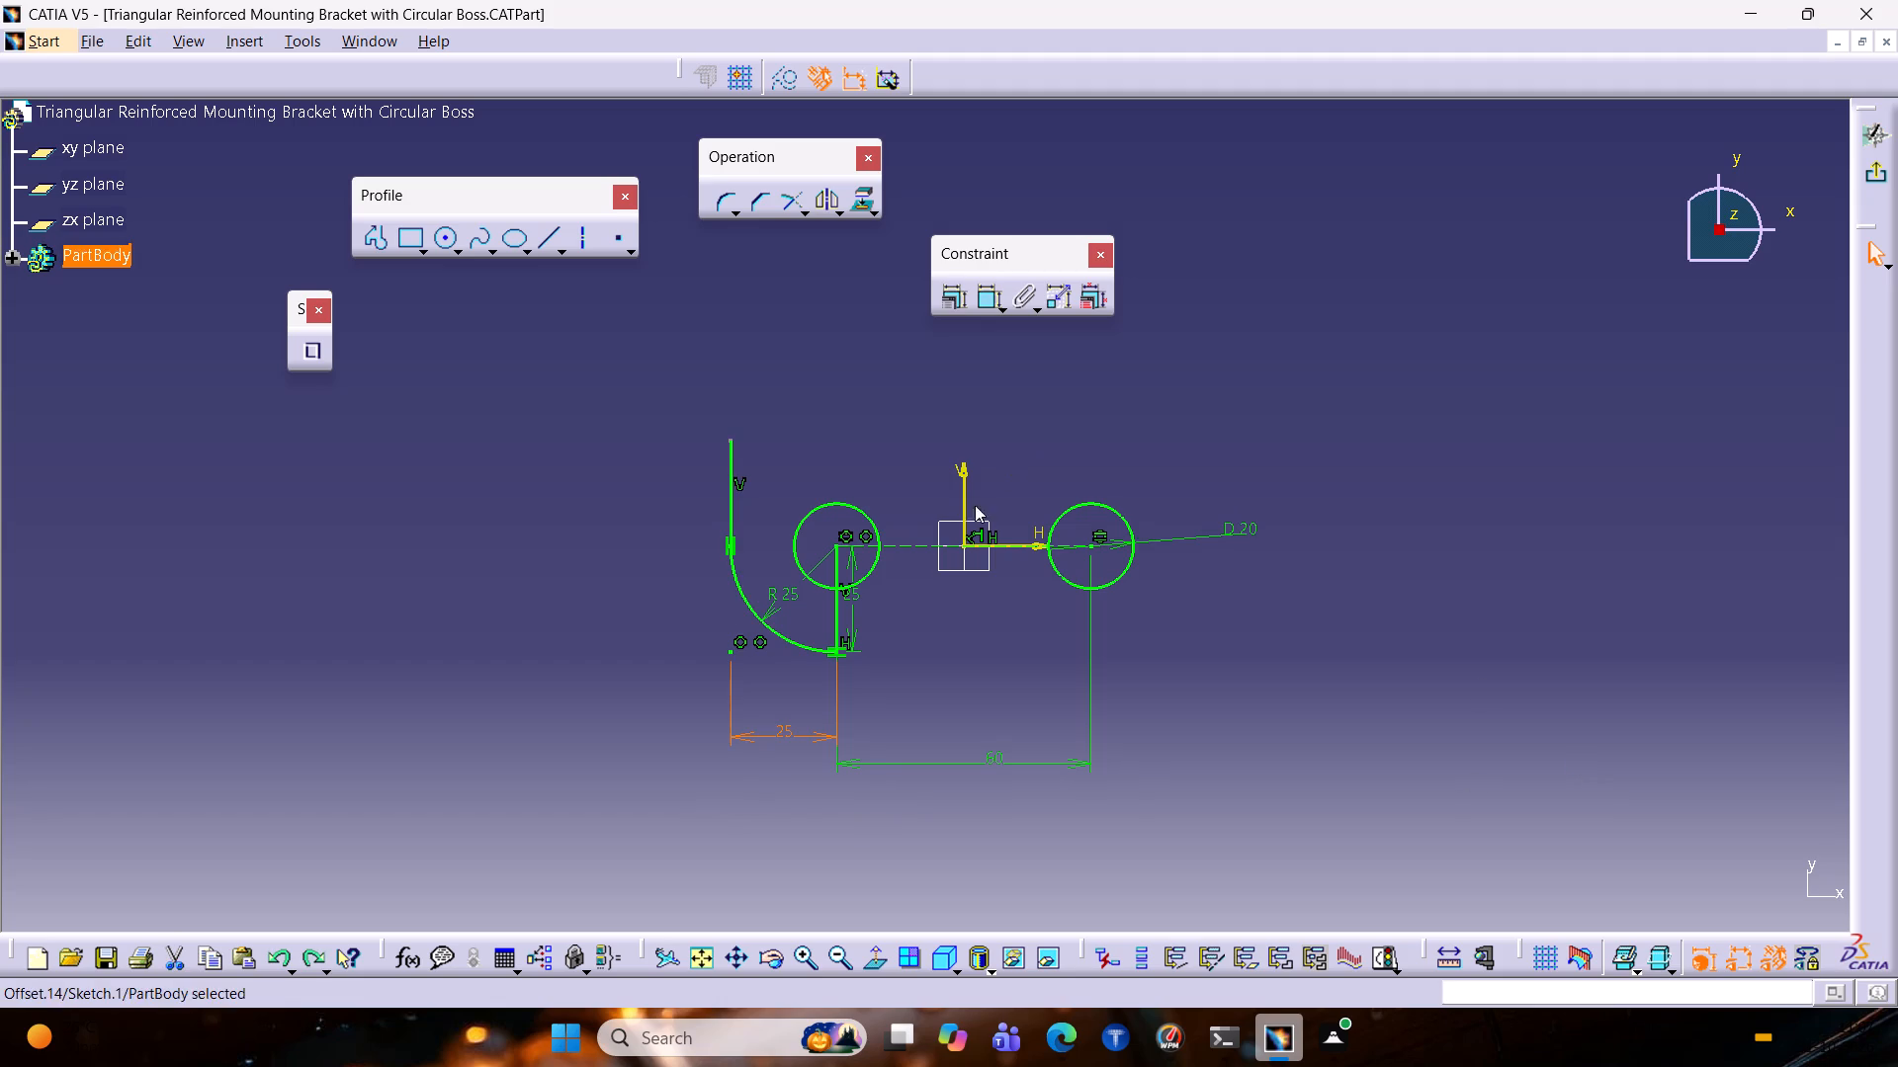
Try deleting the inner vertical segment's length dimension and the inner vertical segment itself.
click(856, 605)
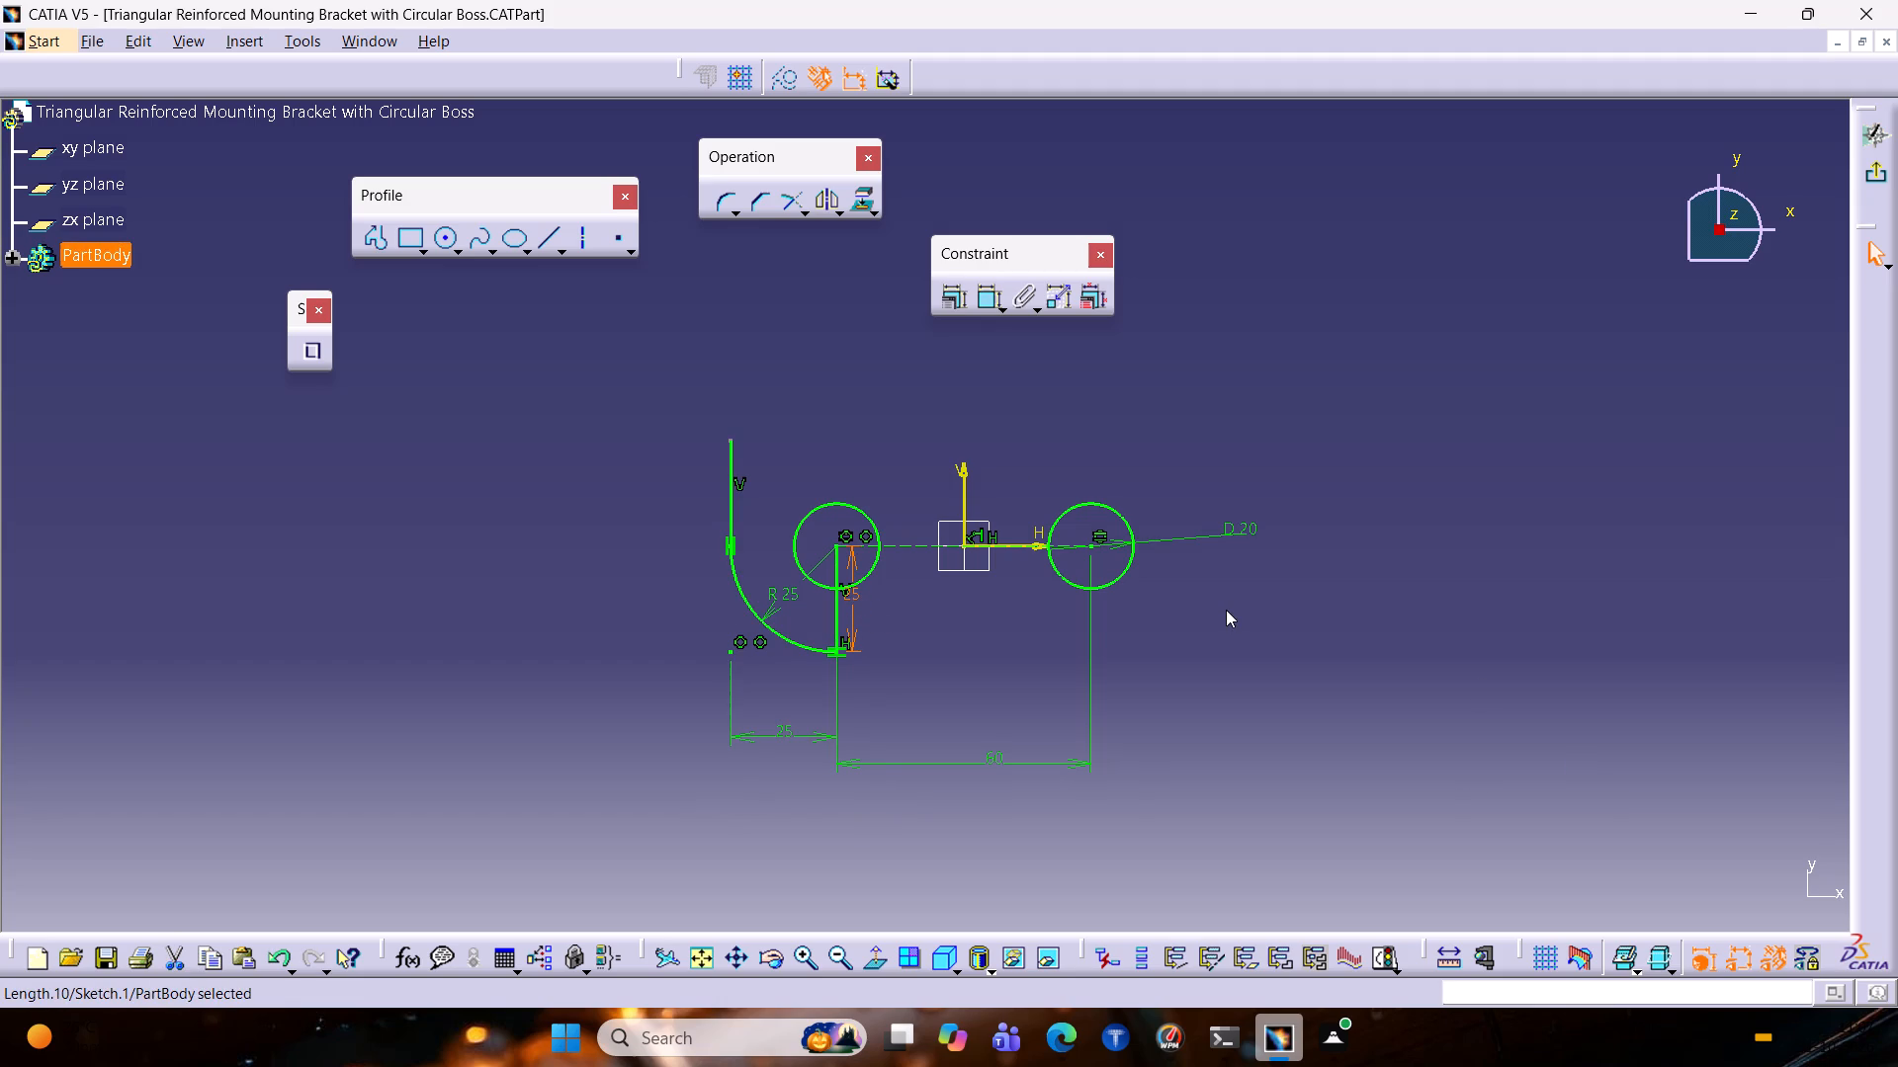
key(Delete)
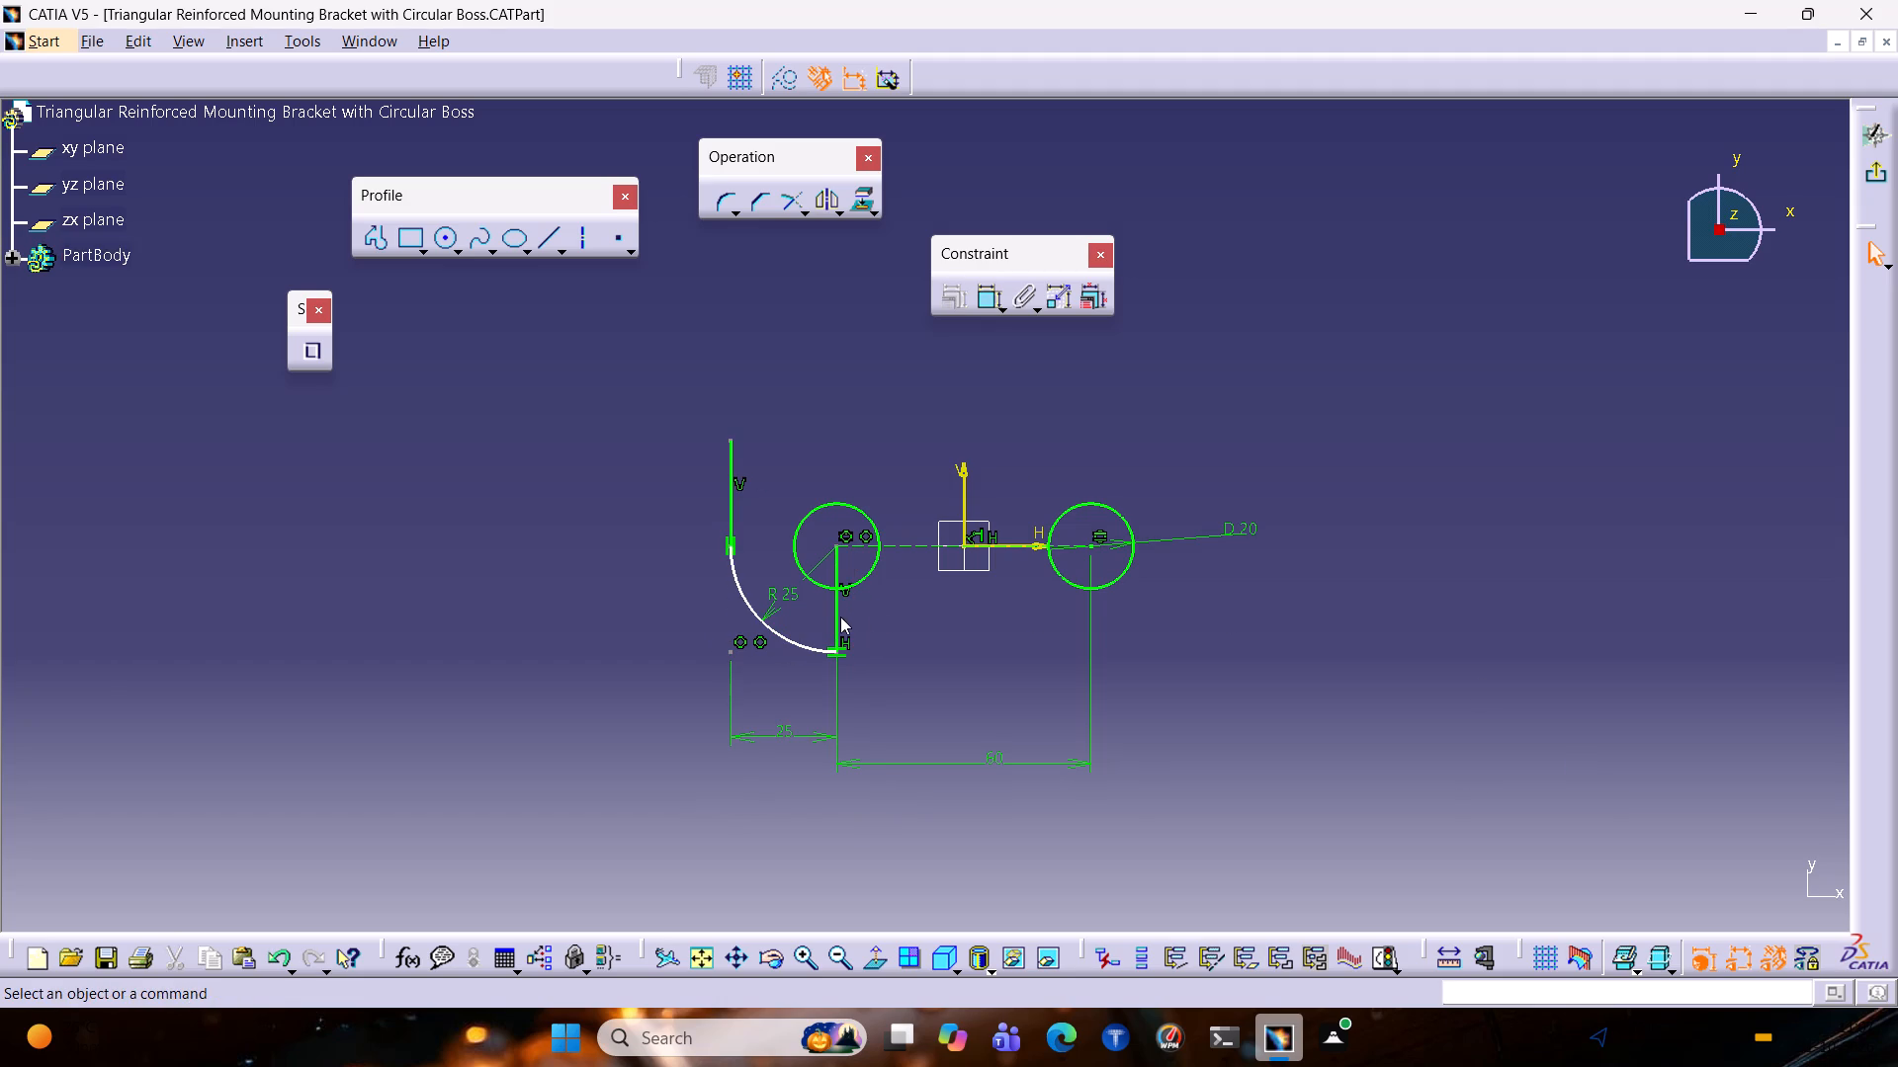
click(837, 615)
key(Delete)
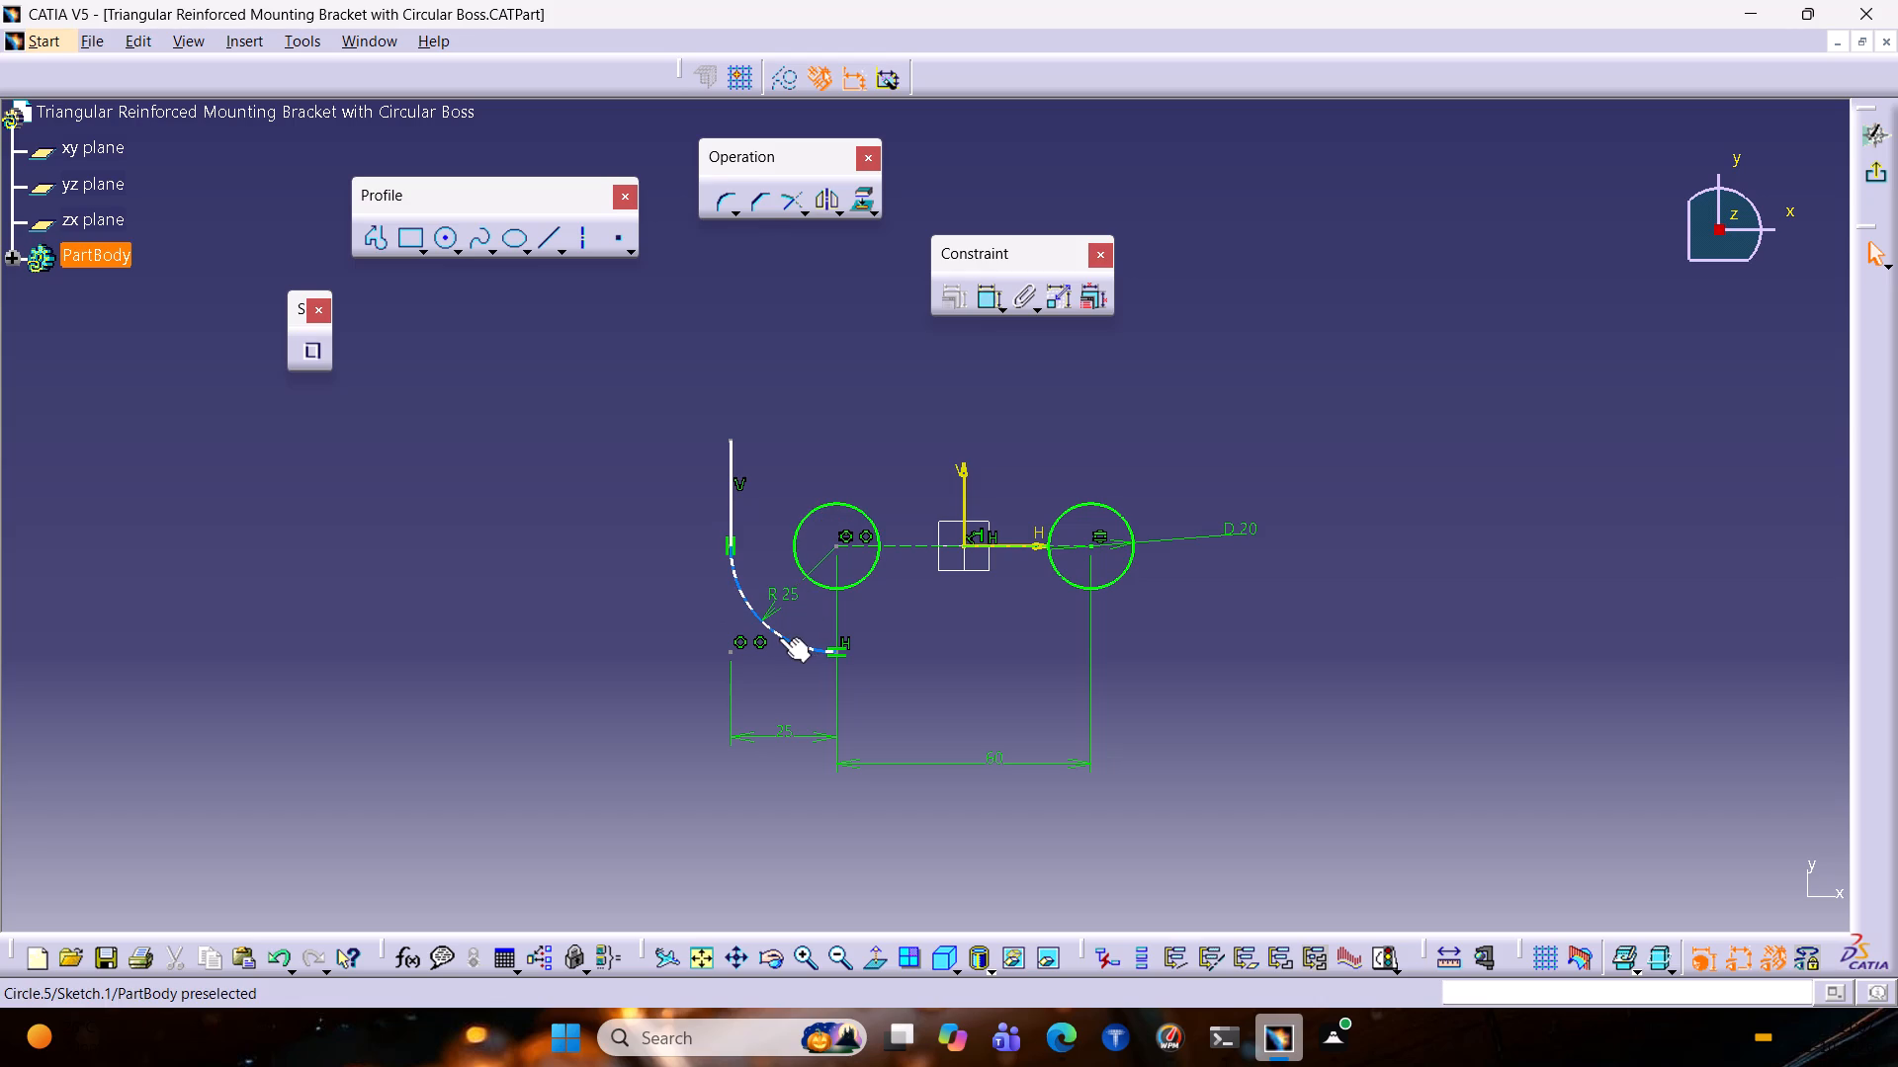
Undo the segment and dimension deletions and the 25 mm corner rounding, back to the square-cornered profile.
key(ctrl+z)
key(ctrl+z)
key(ctrl+z)
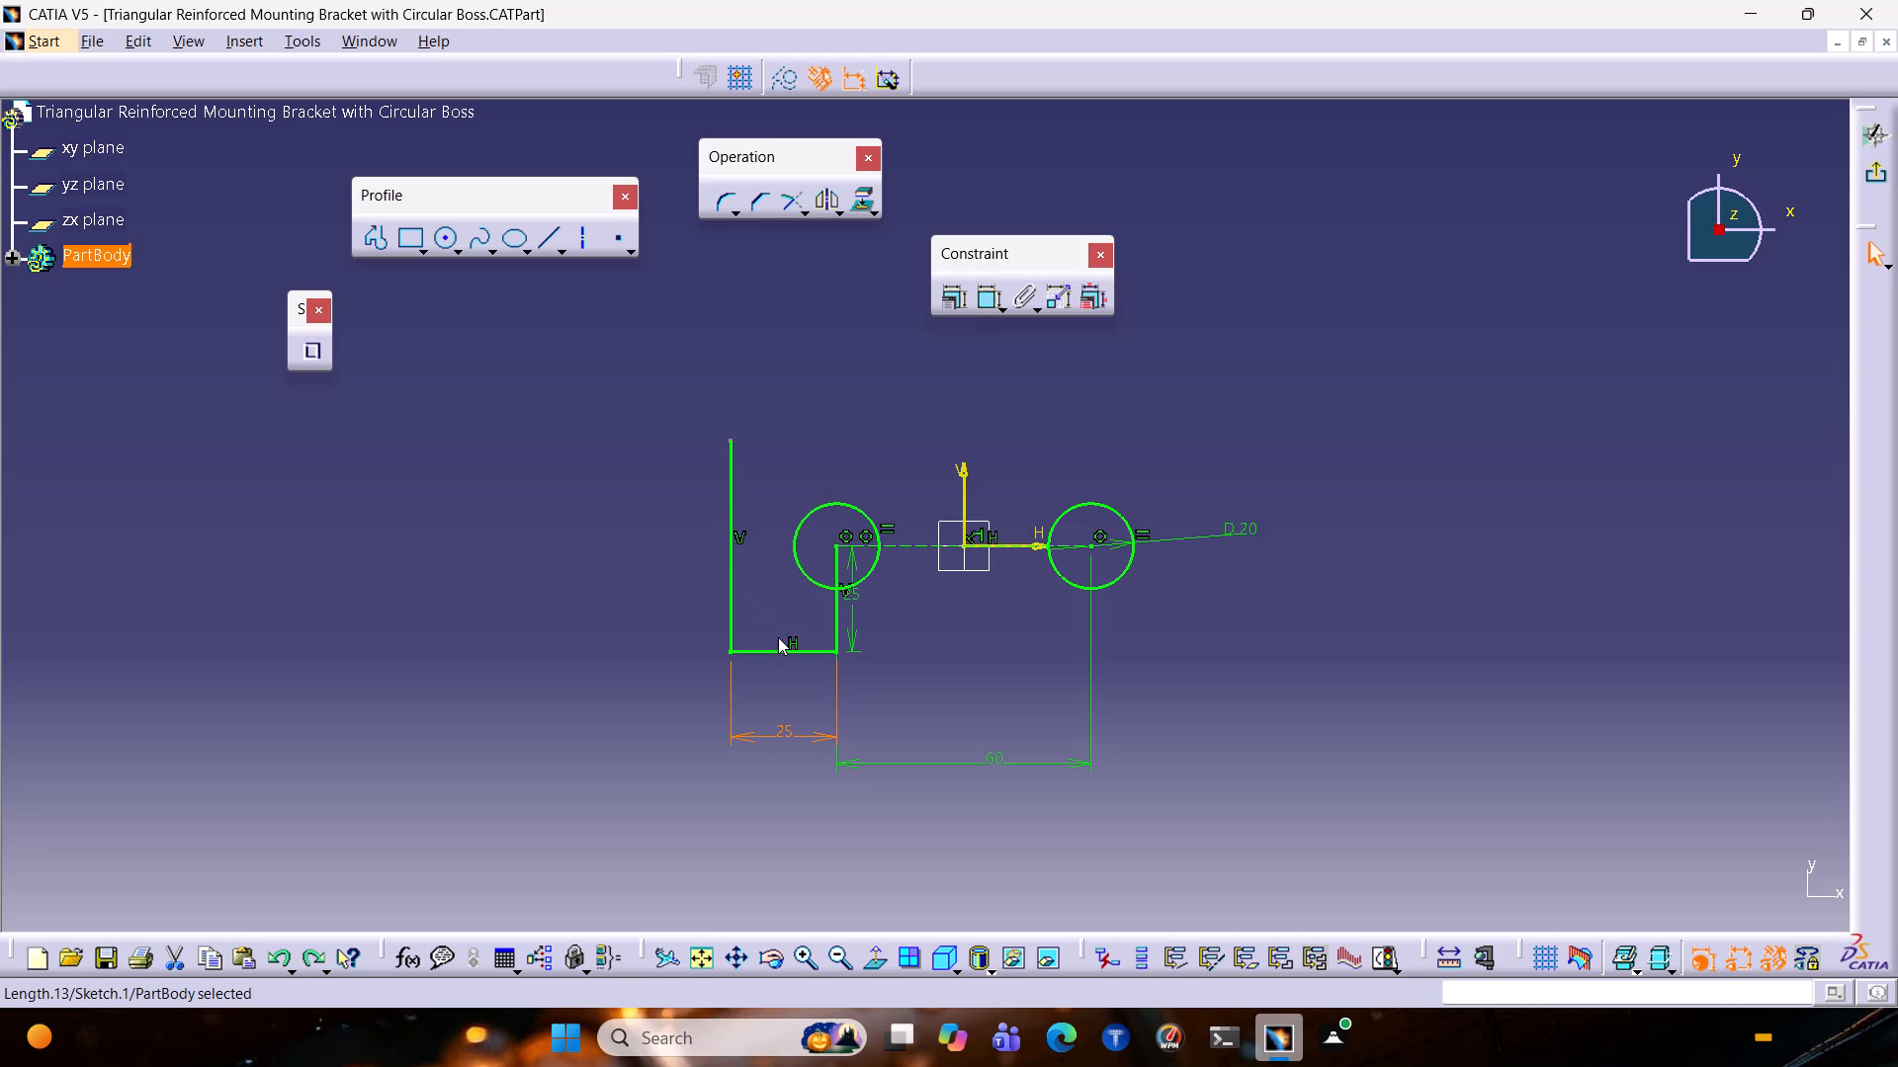
Mirror the inner vertical, bottom horizontal and outer vertical segments about the V axis.
click(973, 665)
click(837, 629)
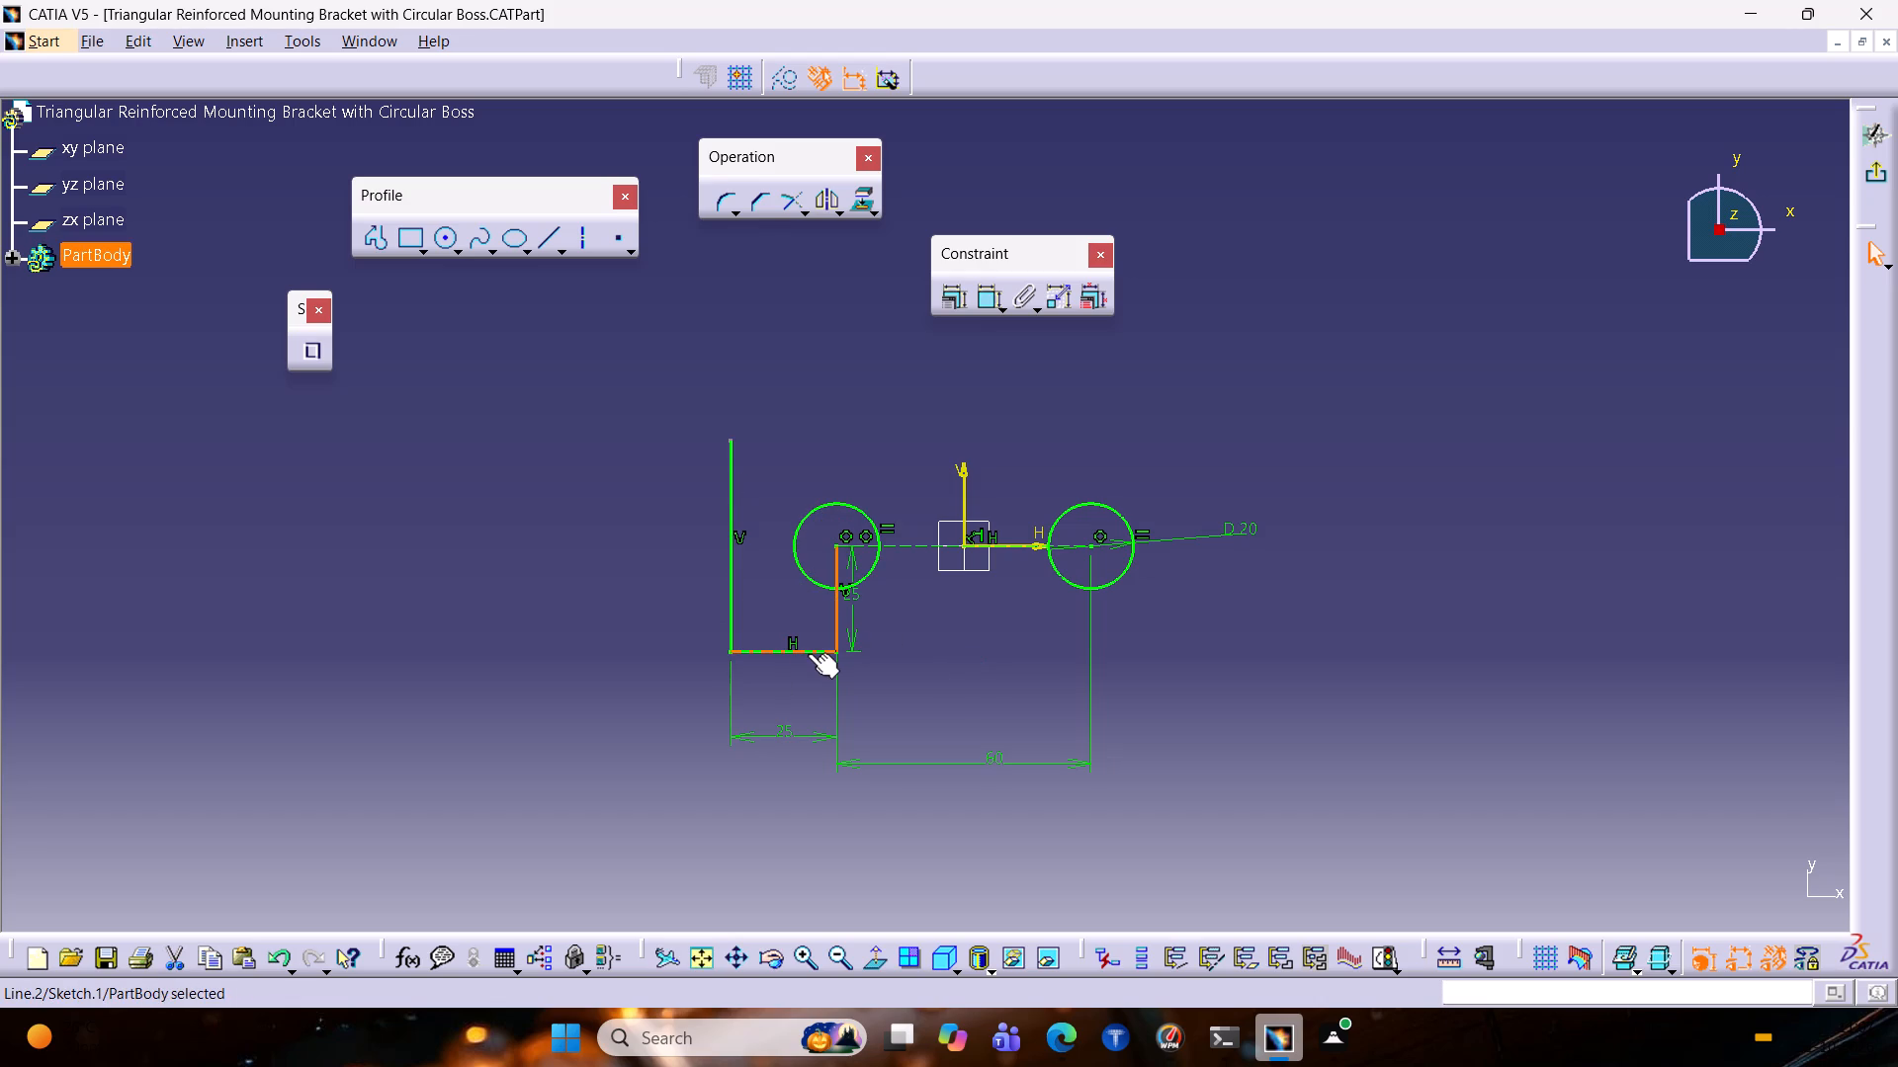
ctrl+click(807, 653)
ctrl+click(726, 580)
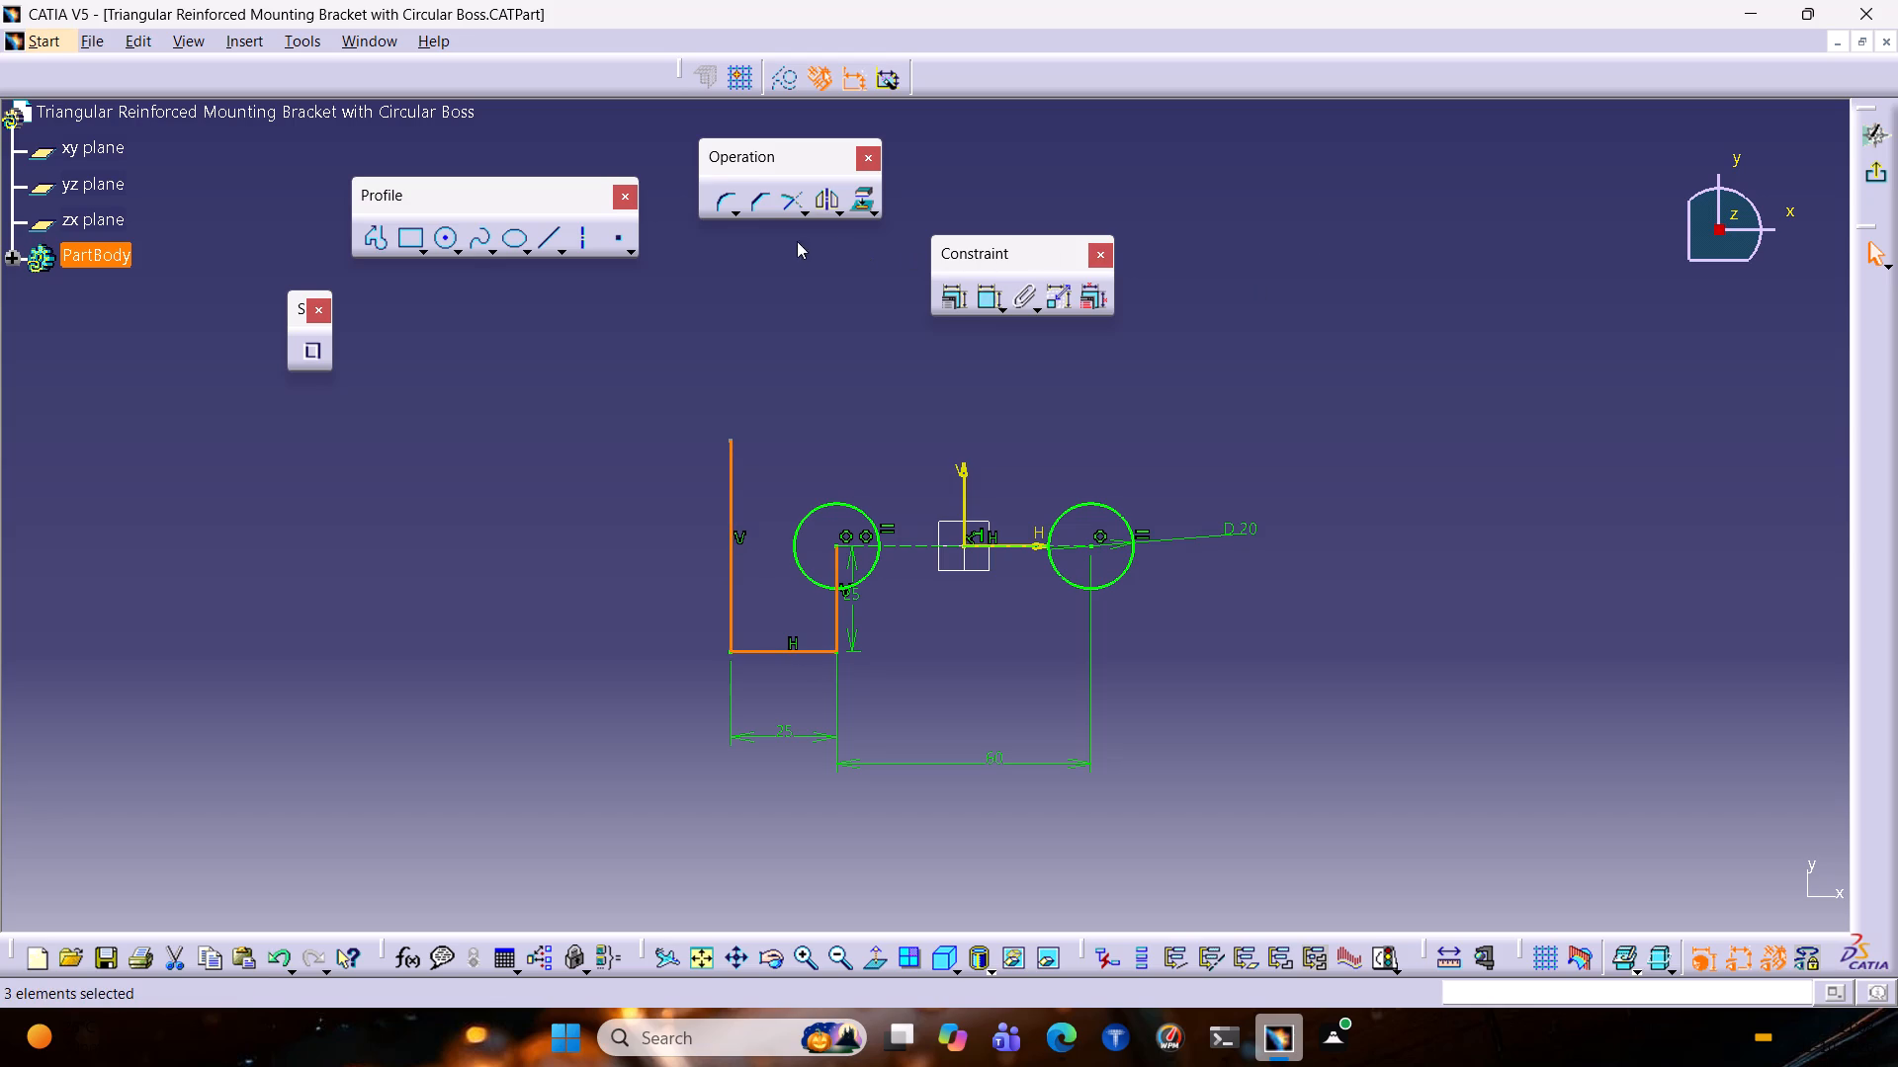
click(824, 201)
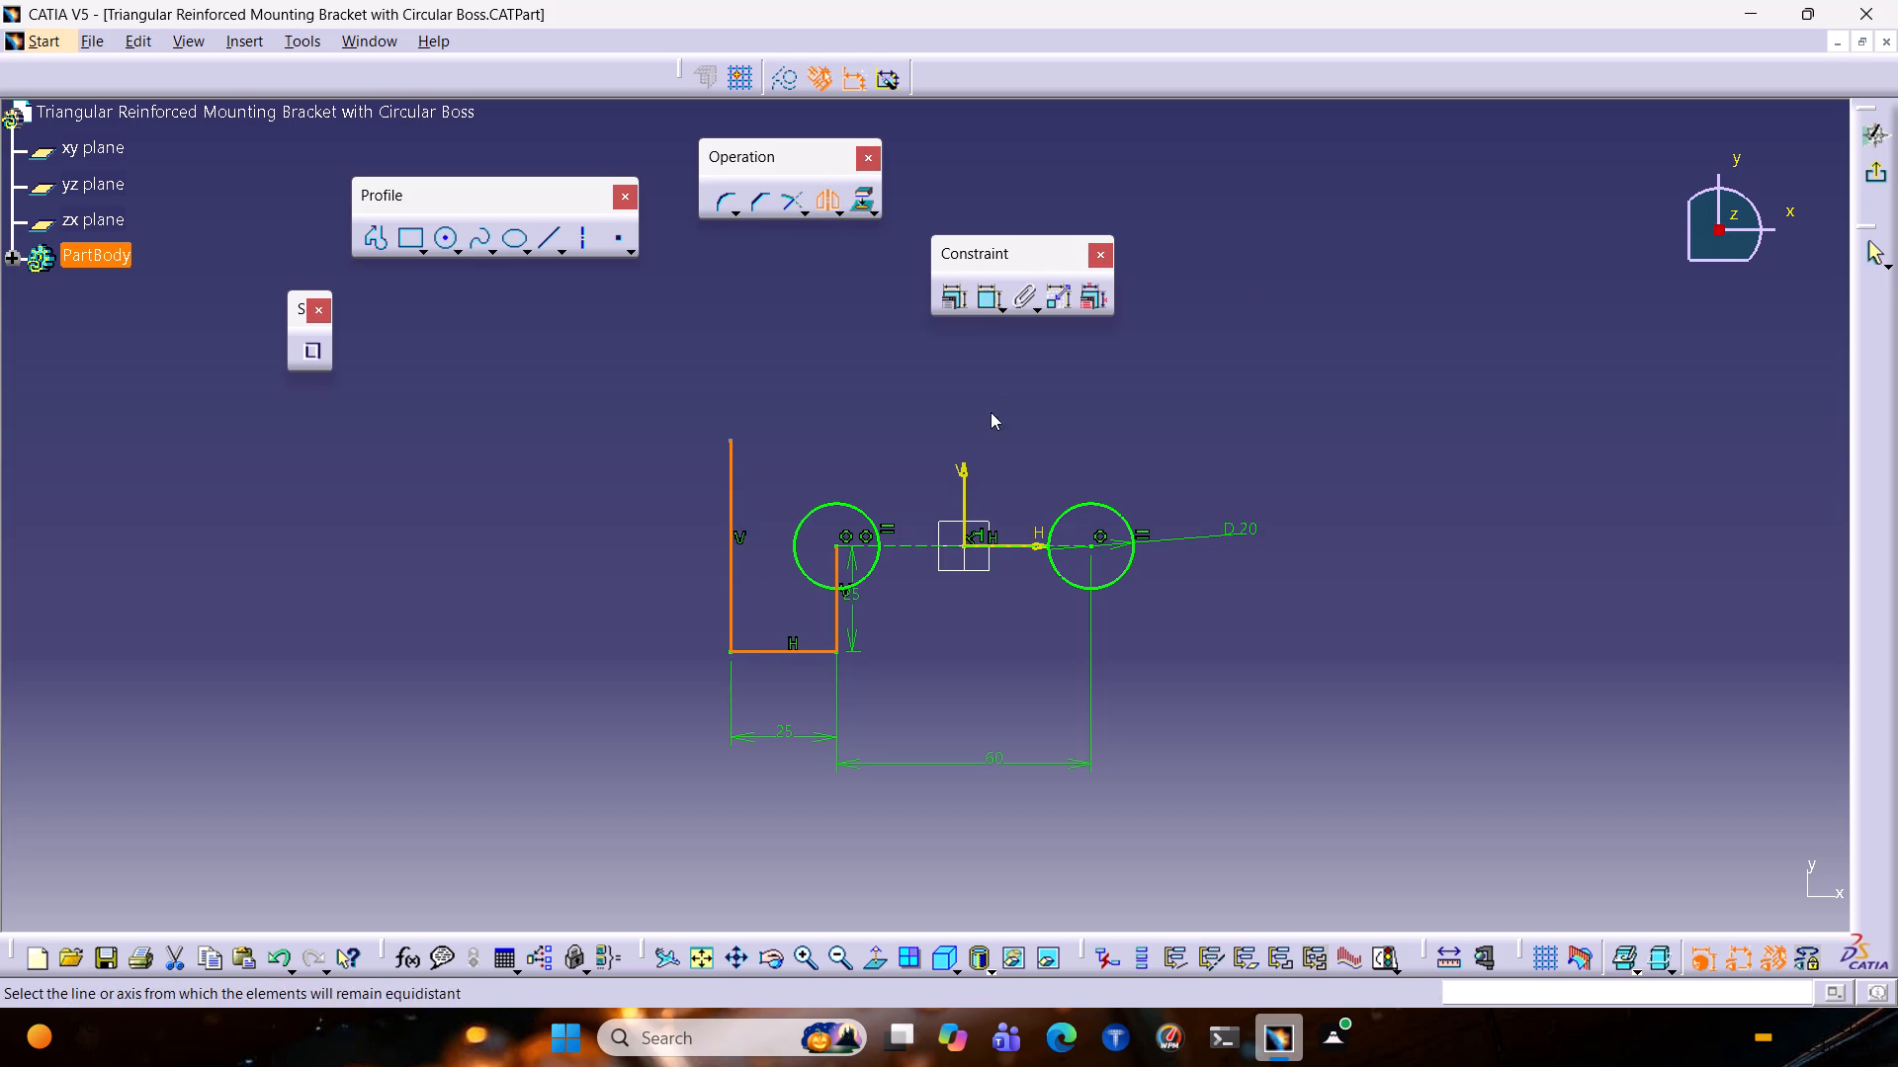
click(965, 482)
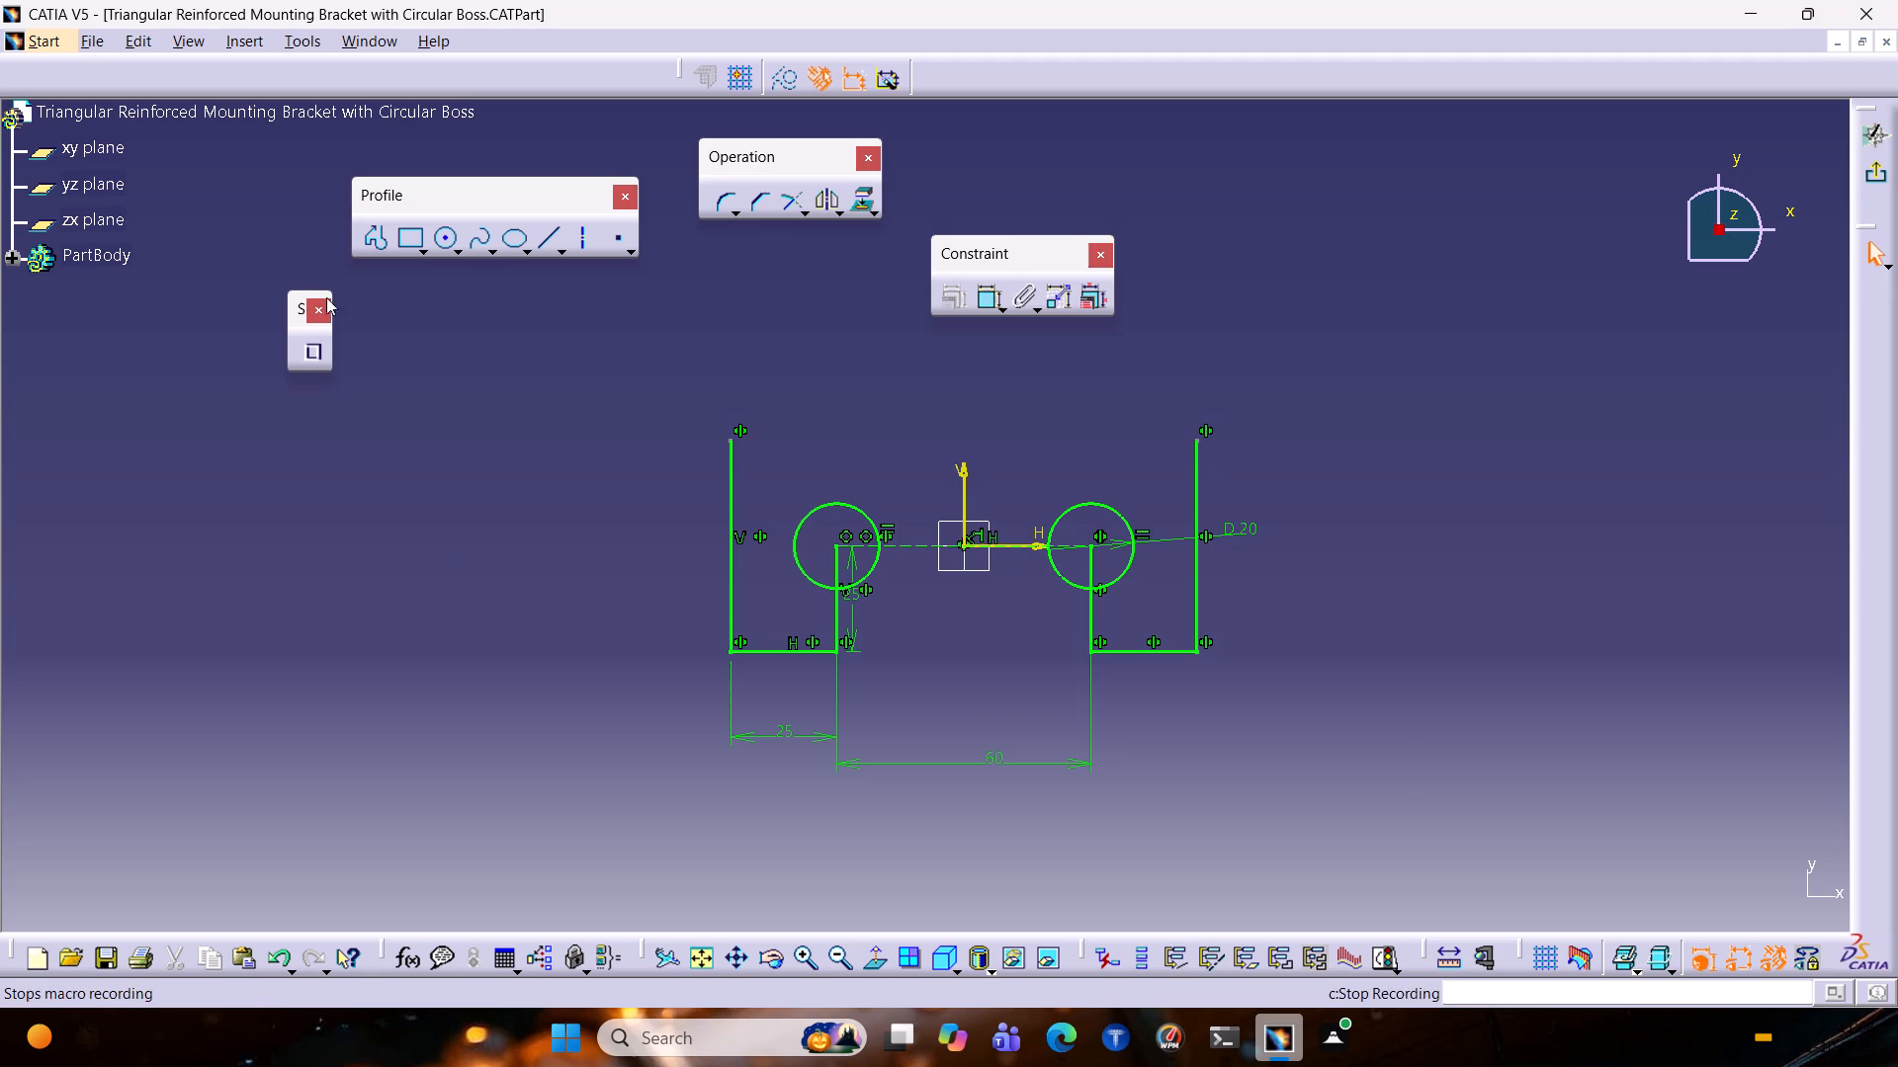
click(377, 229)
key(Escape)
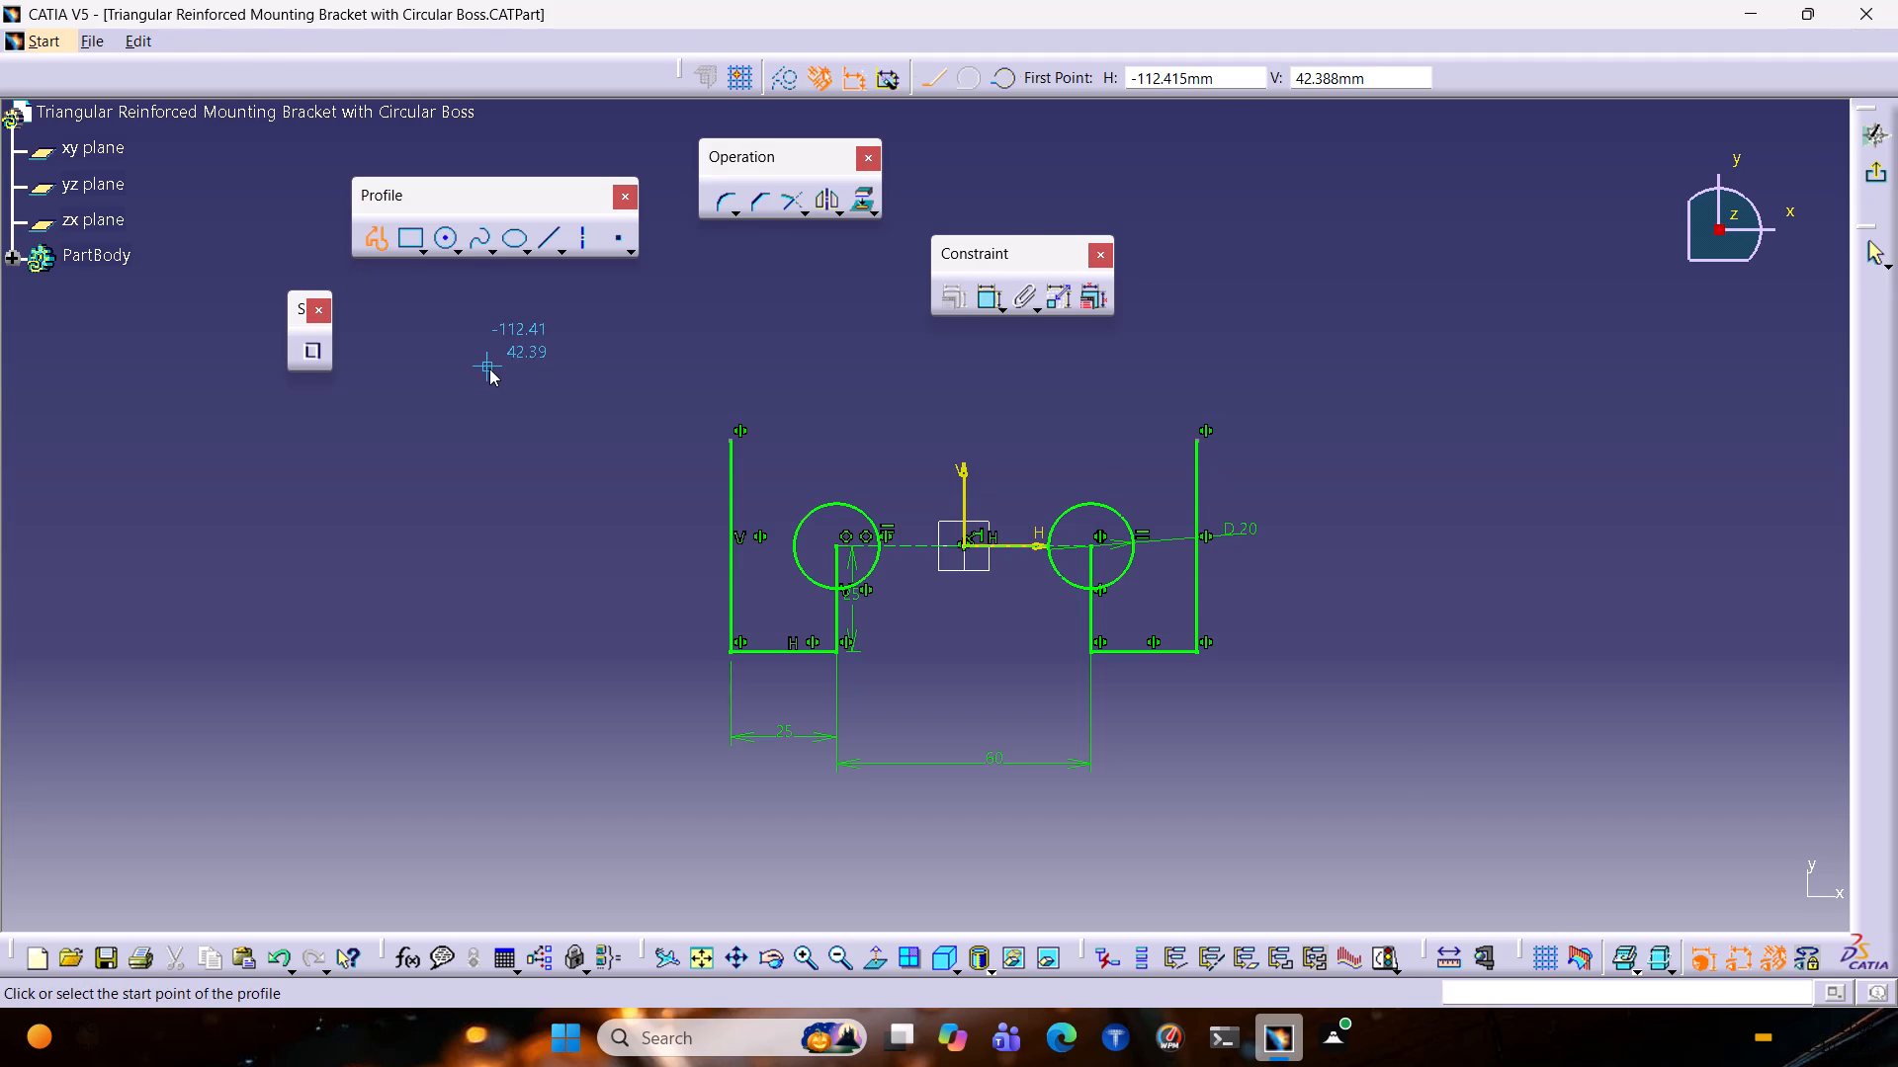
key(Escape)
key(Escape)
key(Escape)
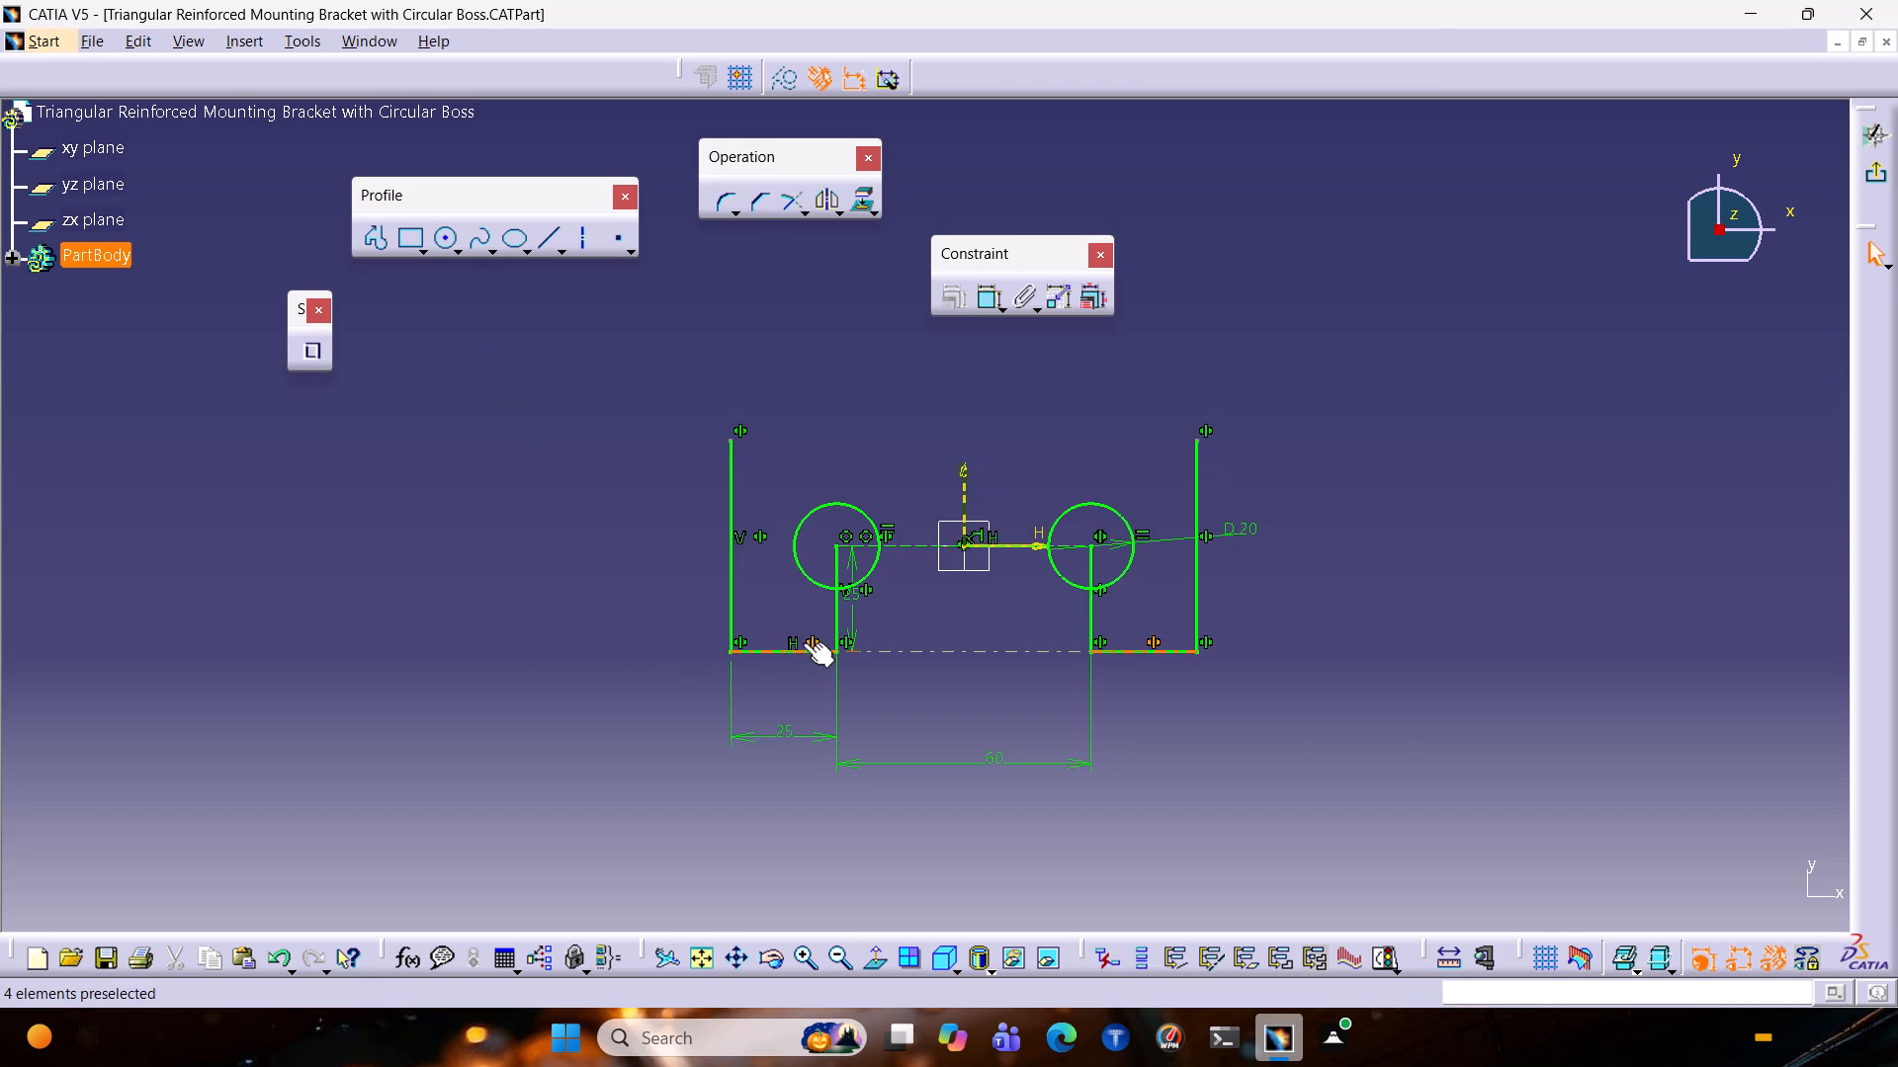
Extend the original bottom horizontal segment with Trim to the lower end of the mirrored inner vertical segment.
click(797, 650)
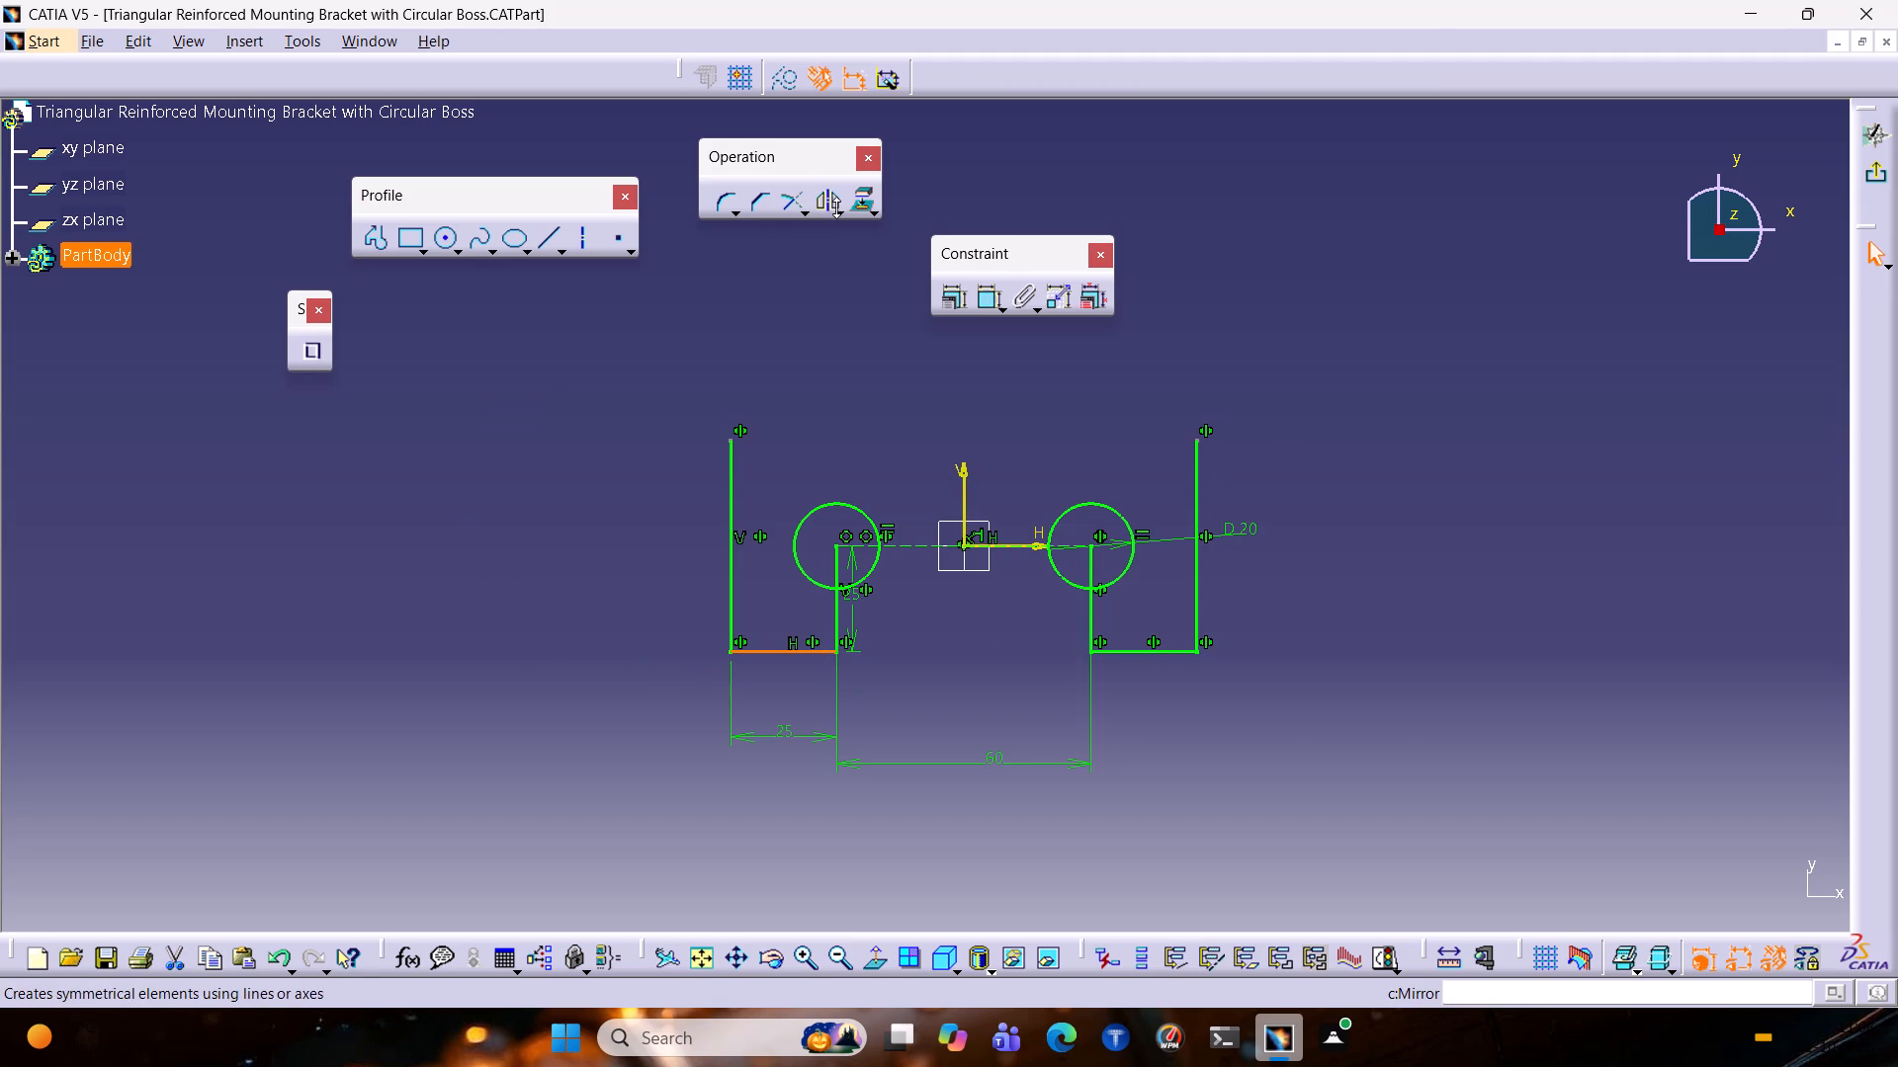
click(837, 207)
click(818, 285)
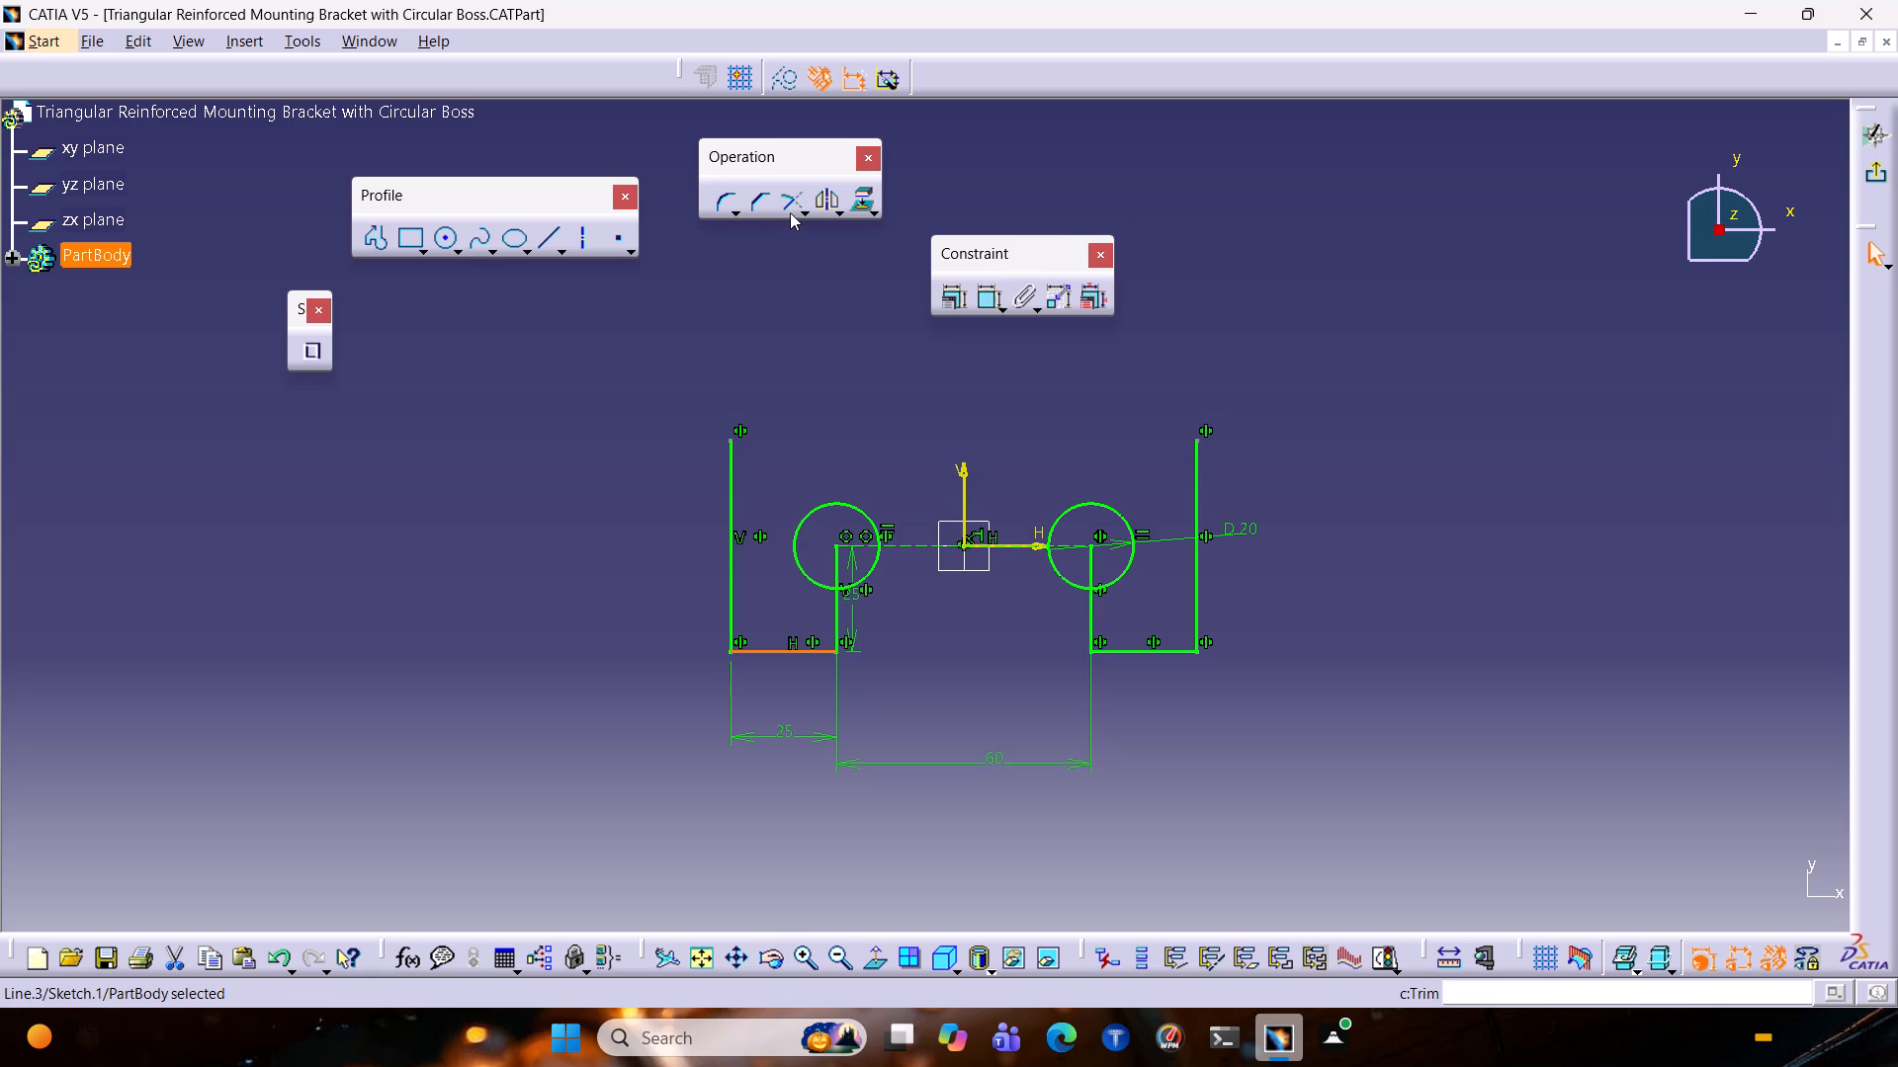
click(802, 209)
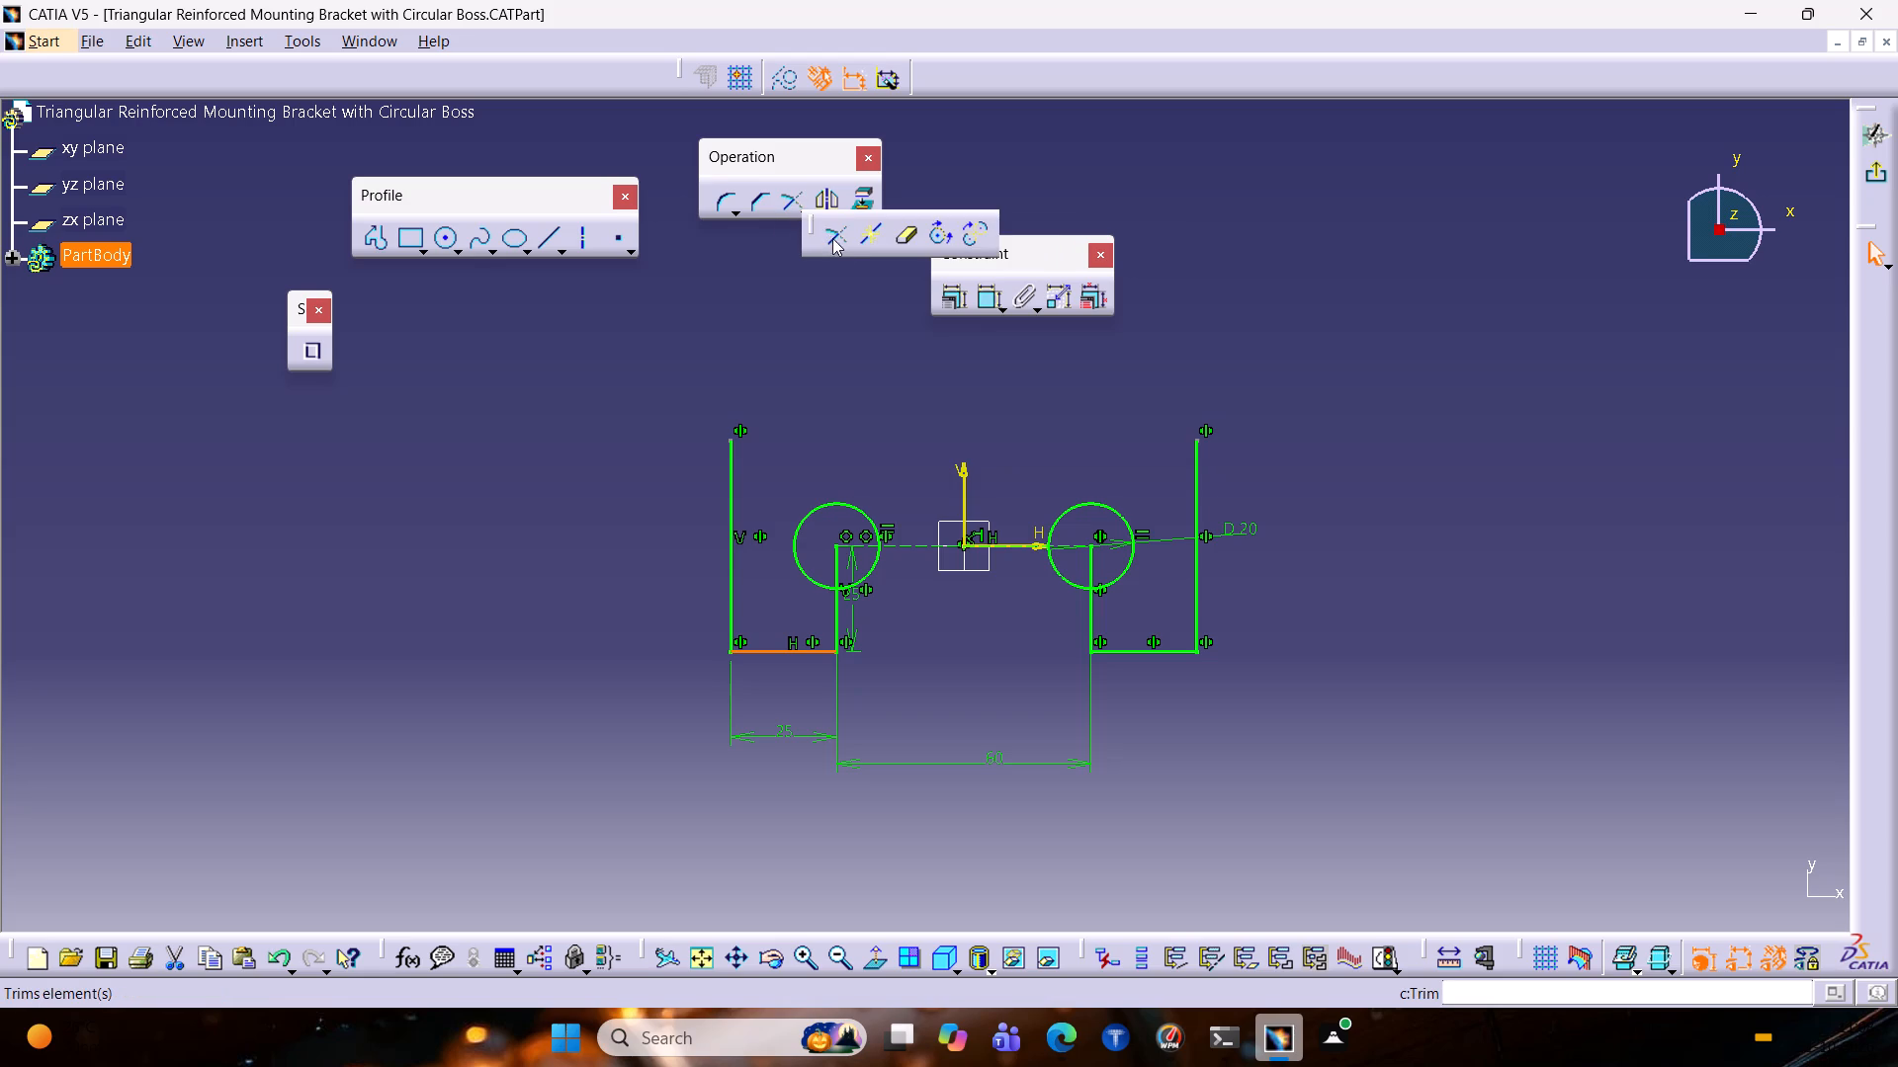
click(841, 243)
click(936, 555)
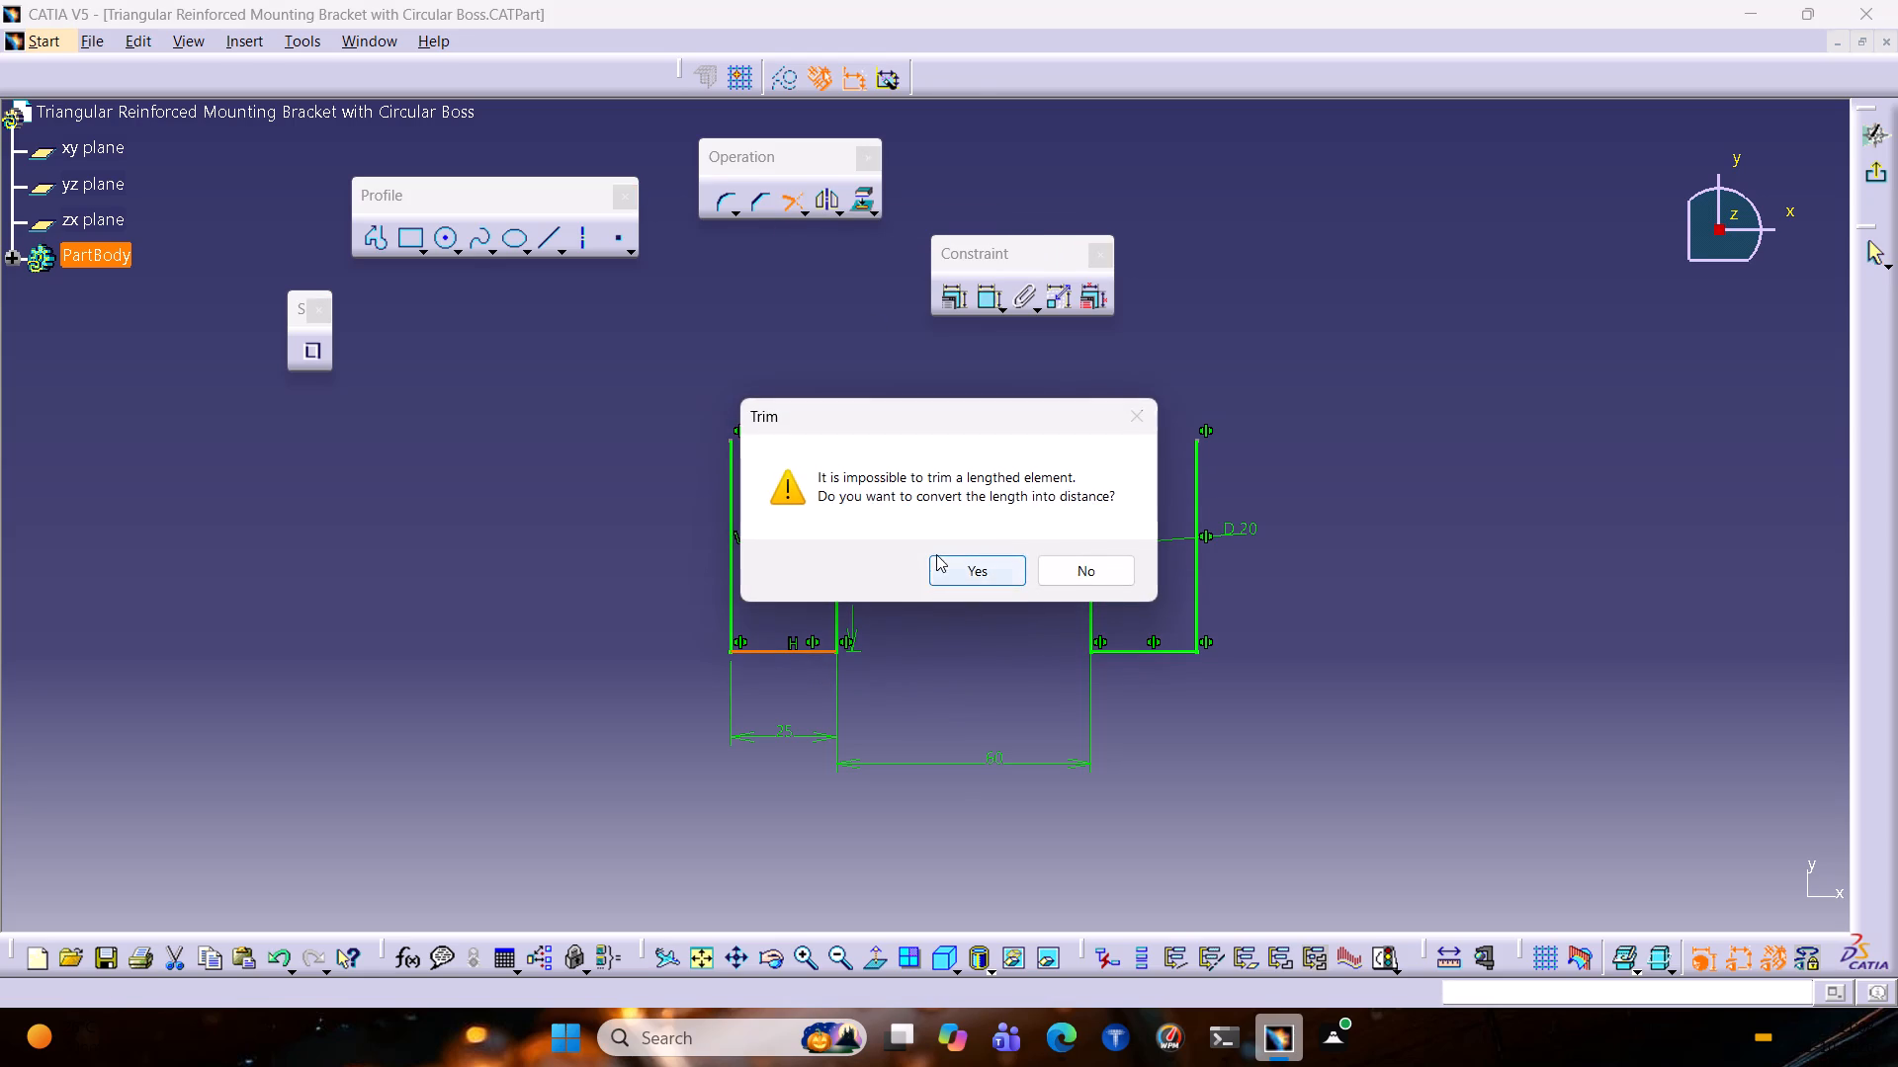
click(1088, 652)
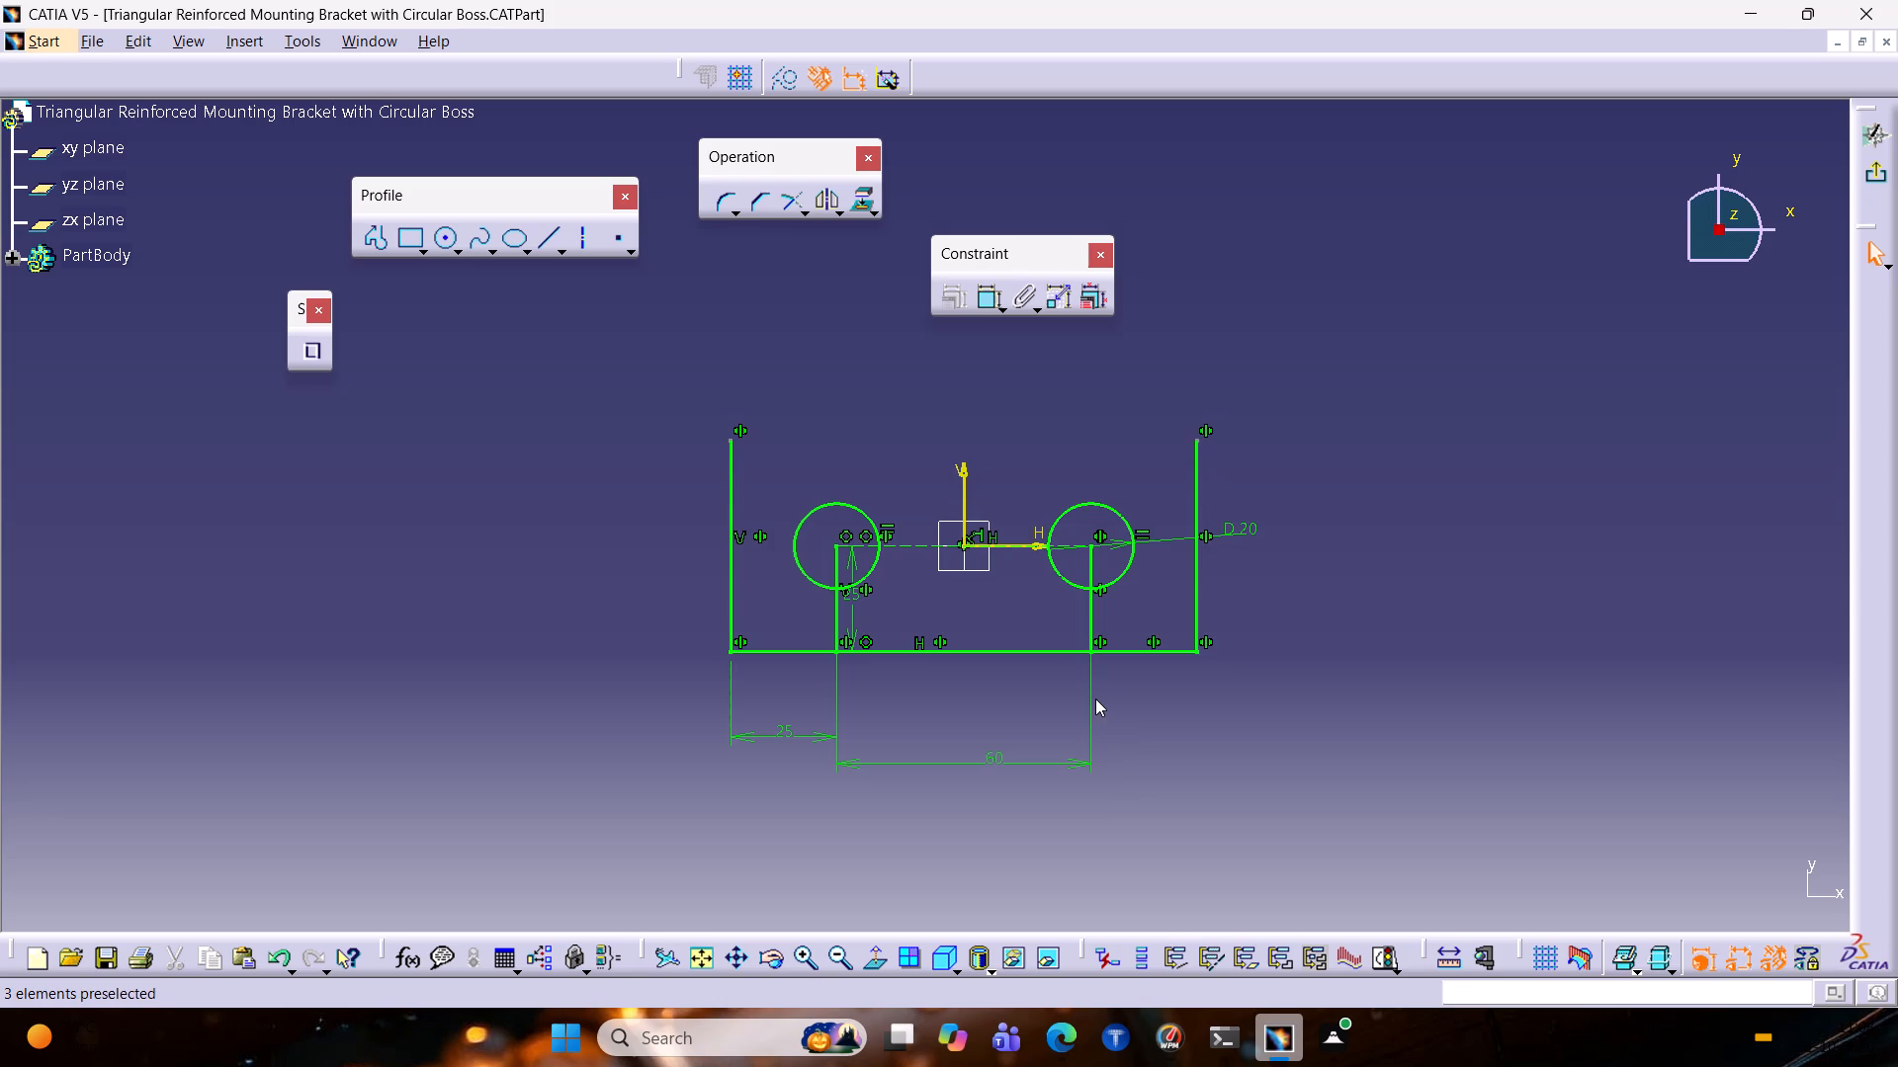
key(Escape)
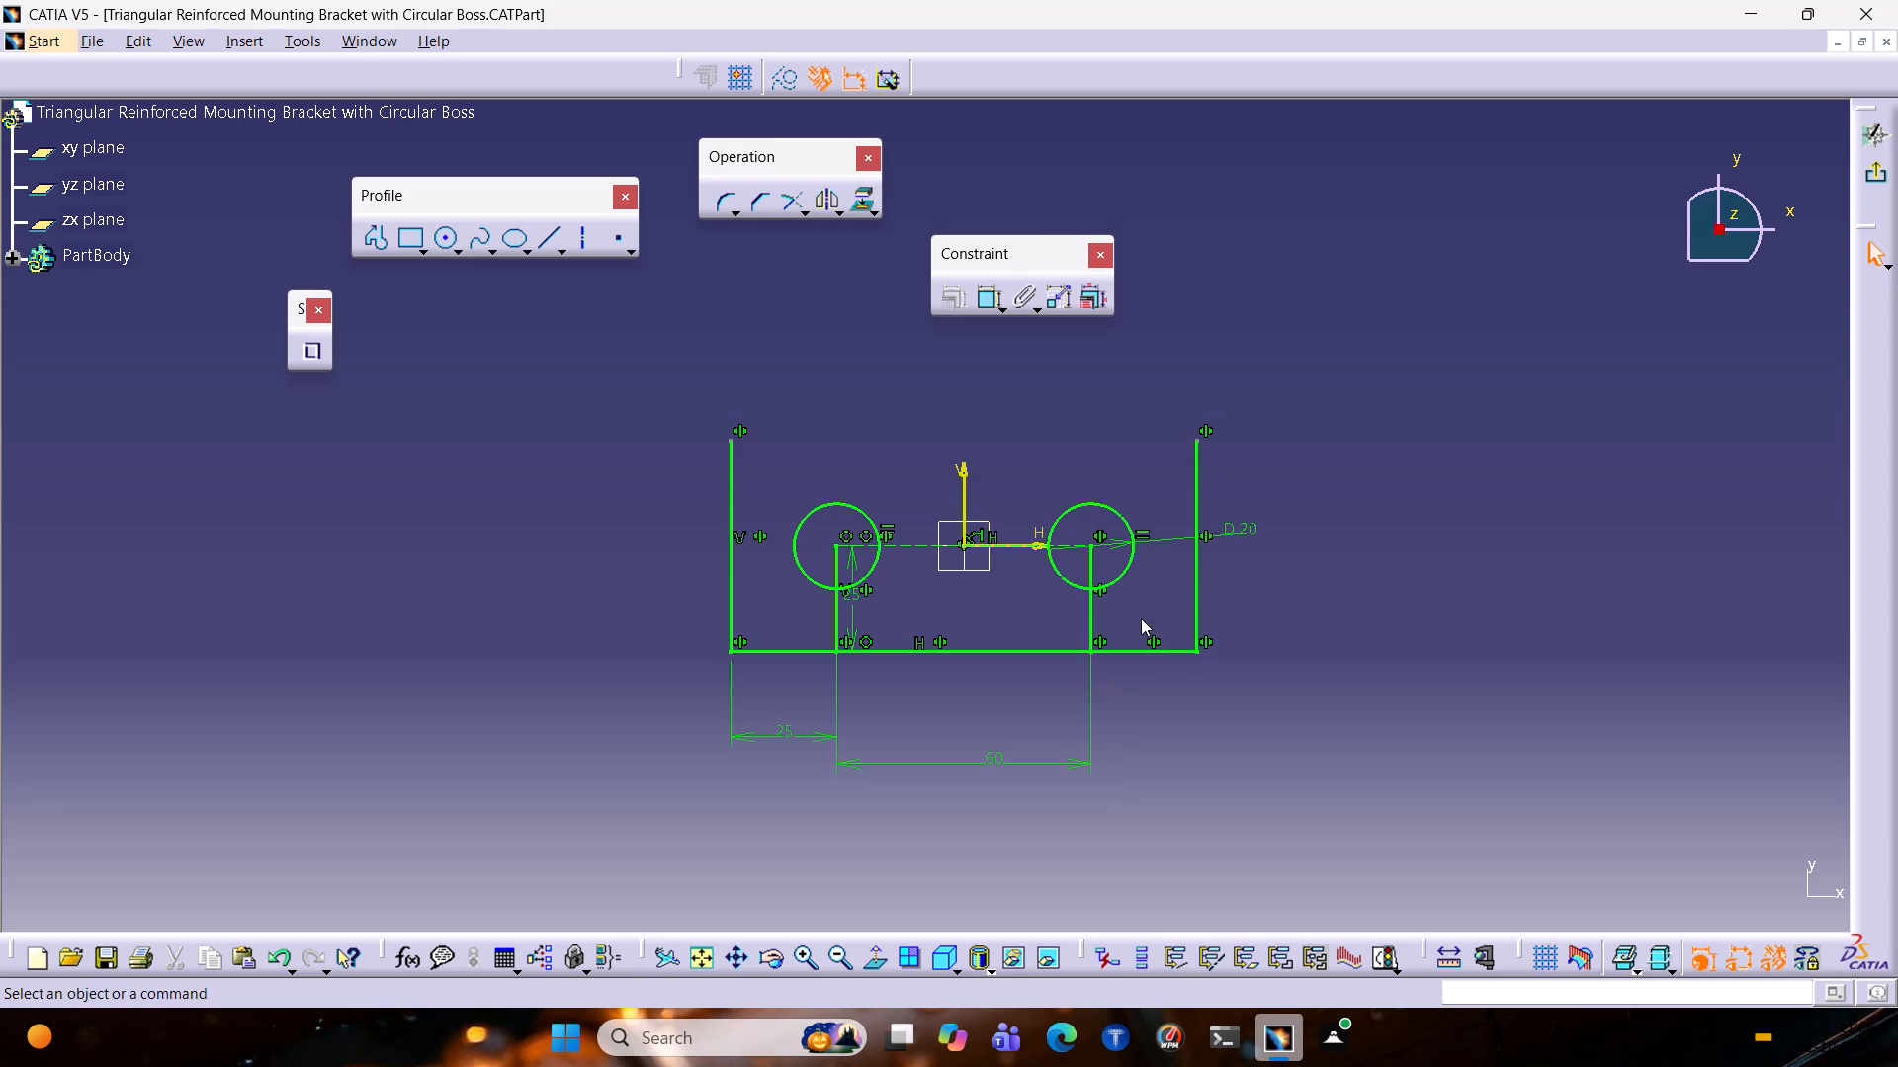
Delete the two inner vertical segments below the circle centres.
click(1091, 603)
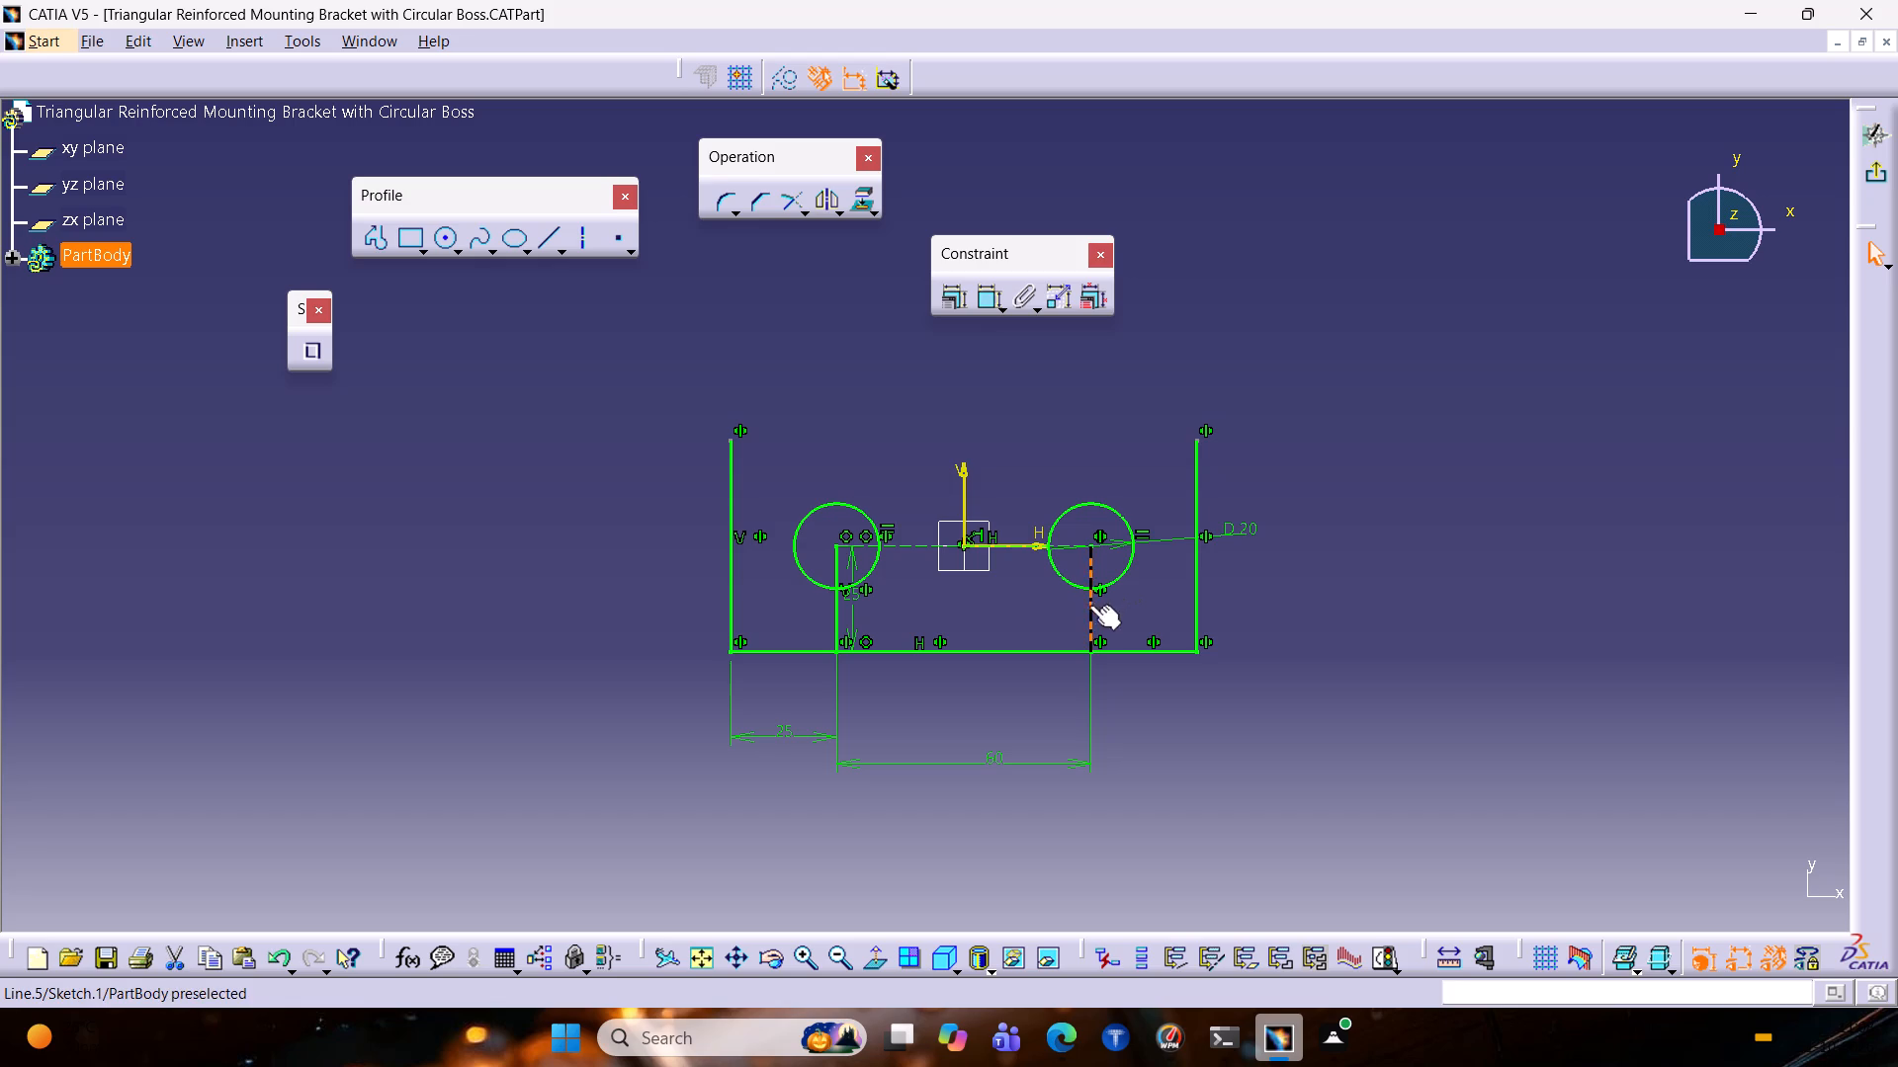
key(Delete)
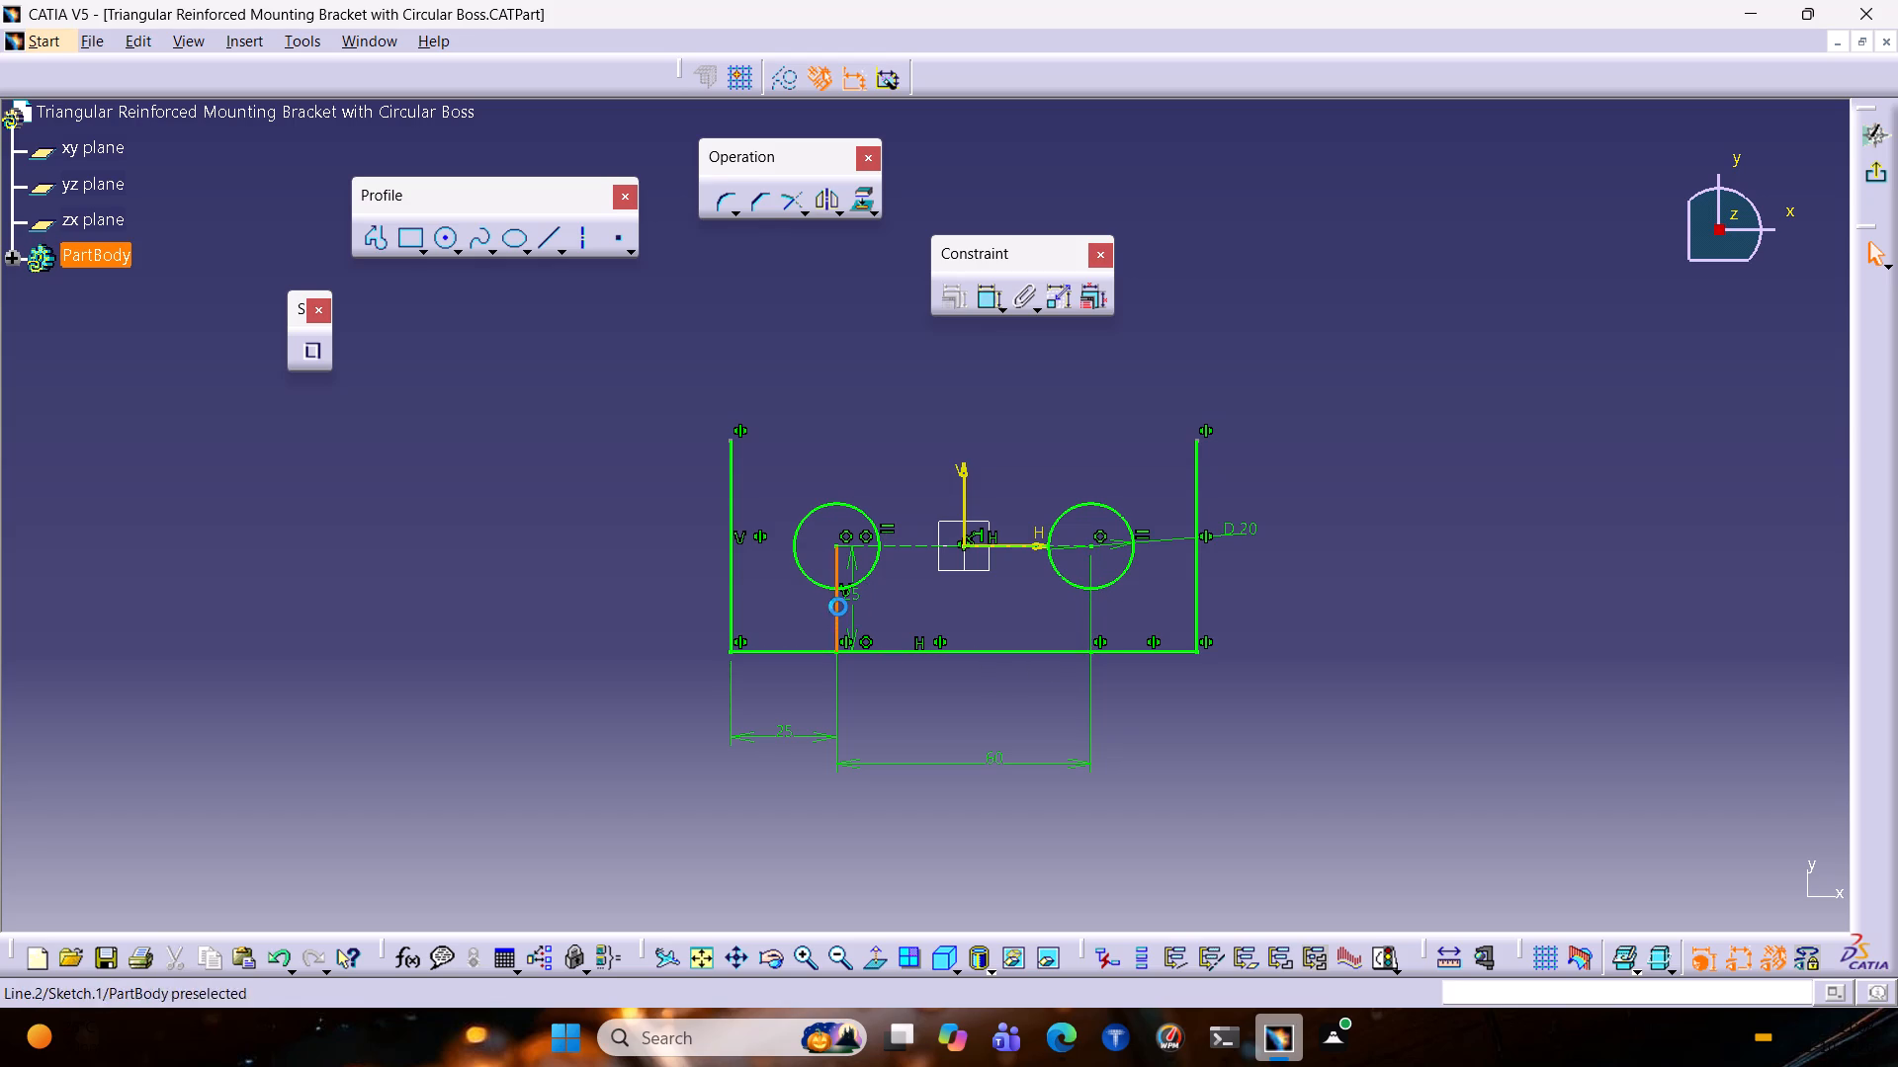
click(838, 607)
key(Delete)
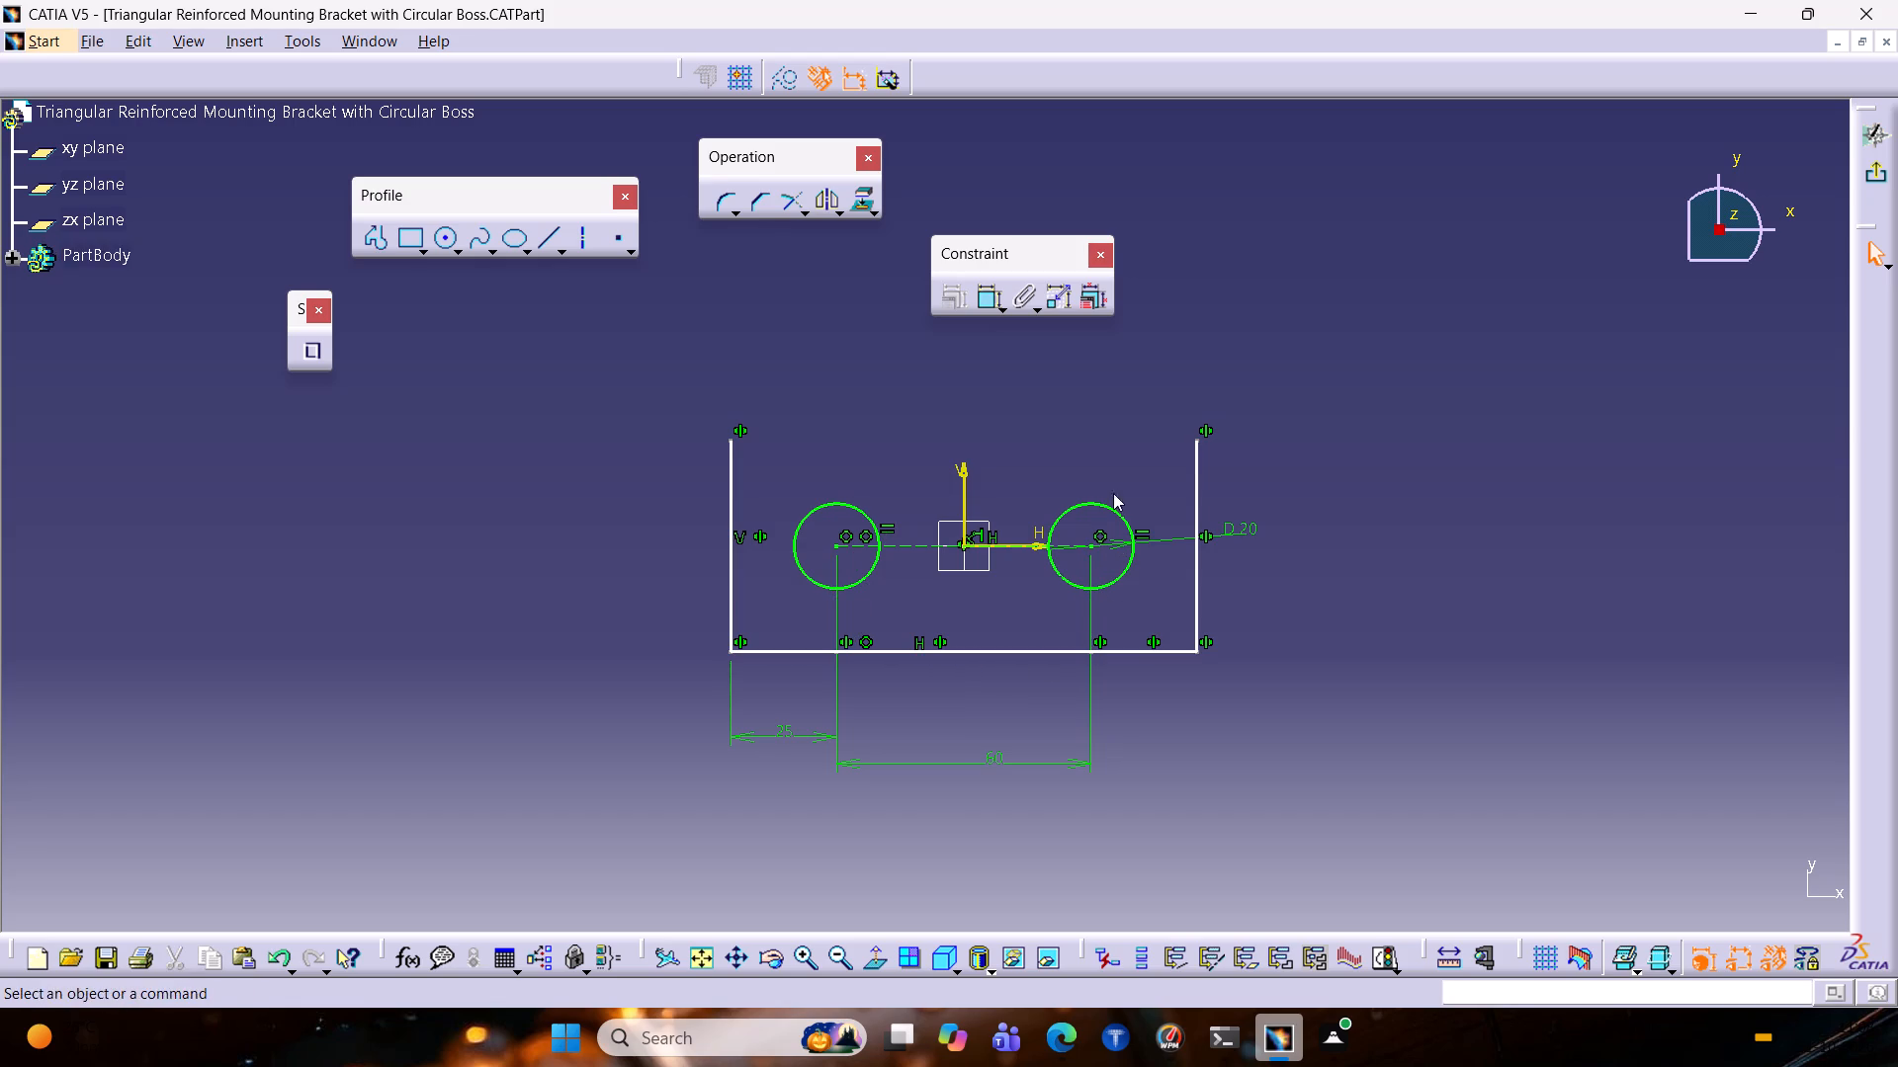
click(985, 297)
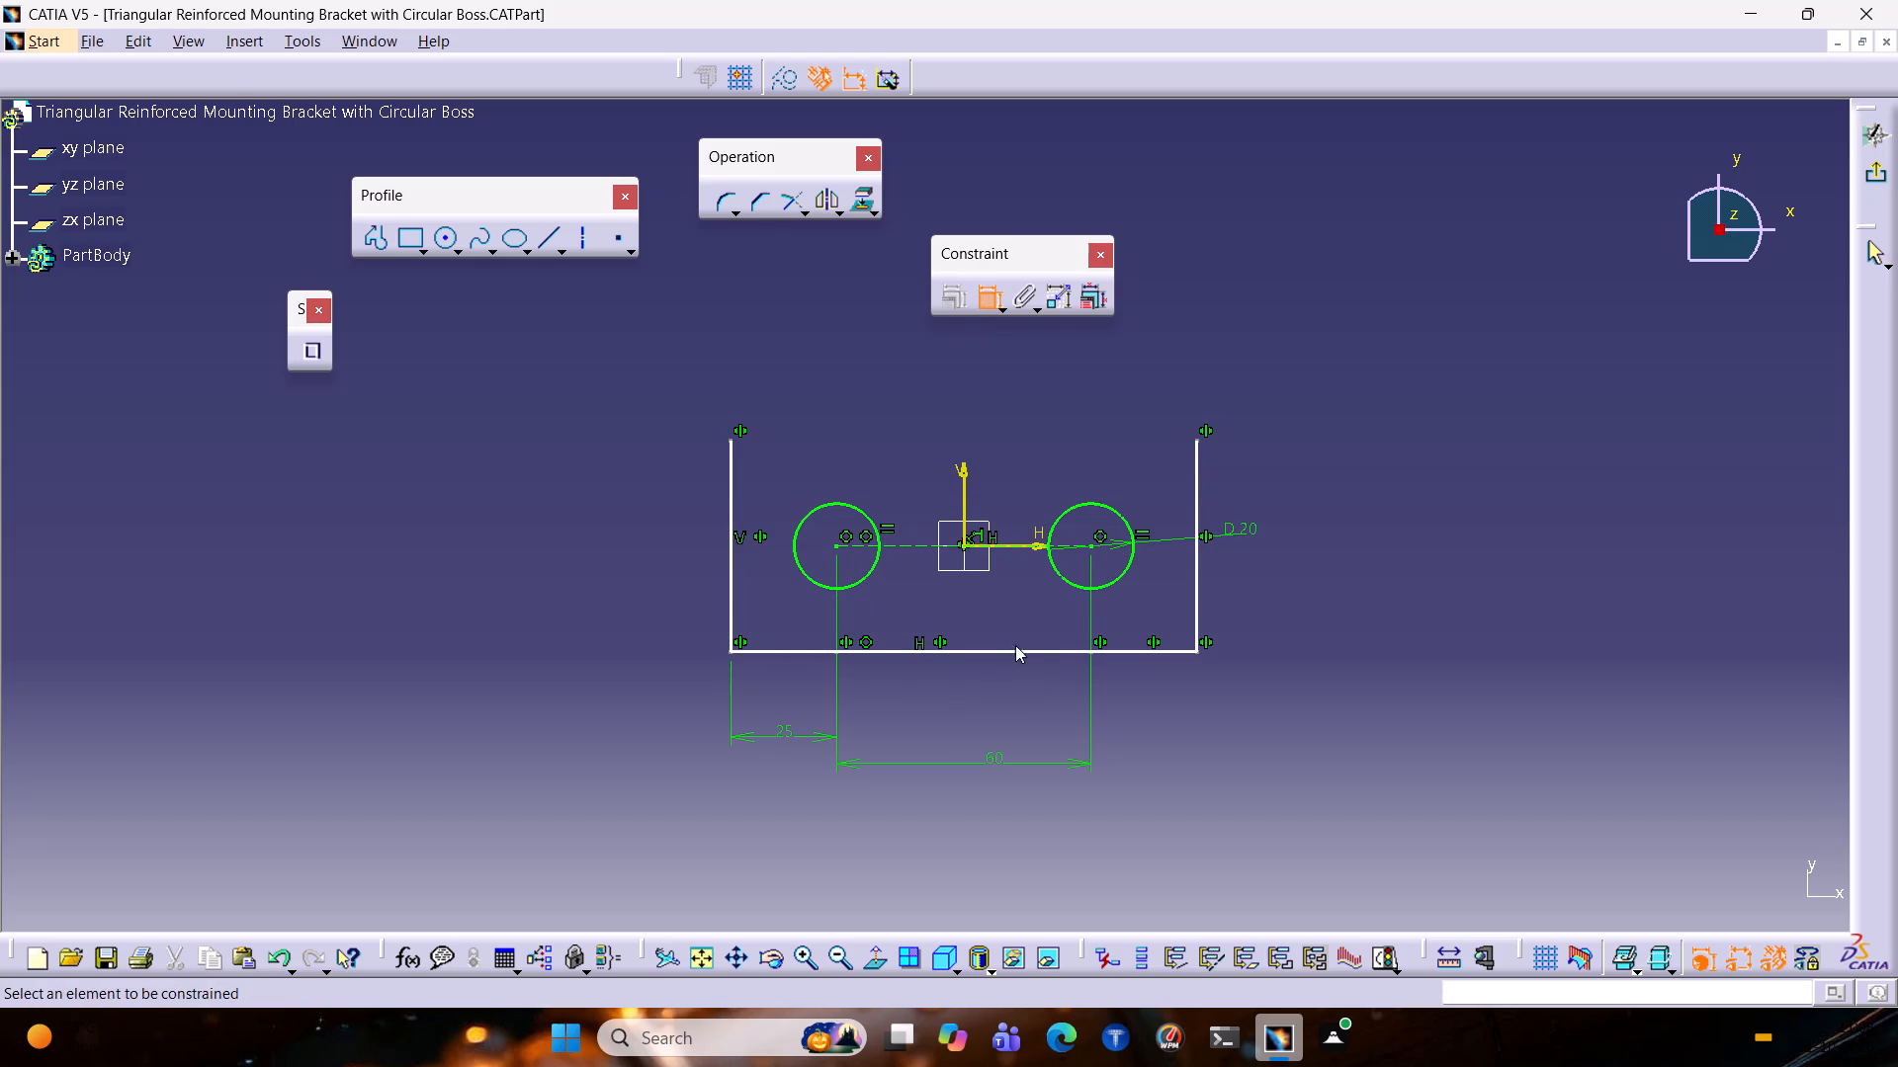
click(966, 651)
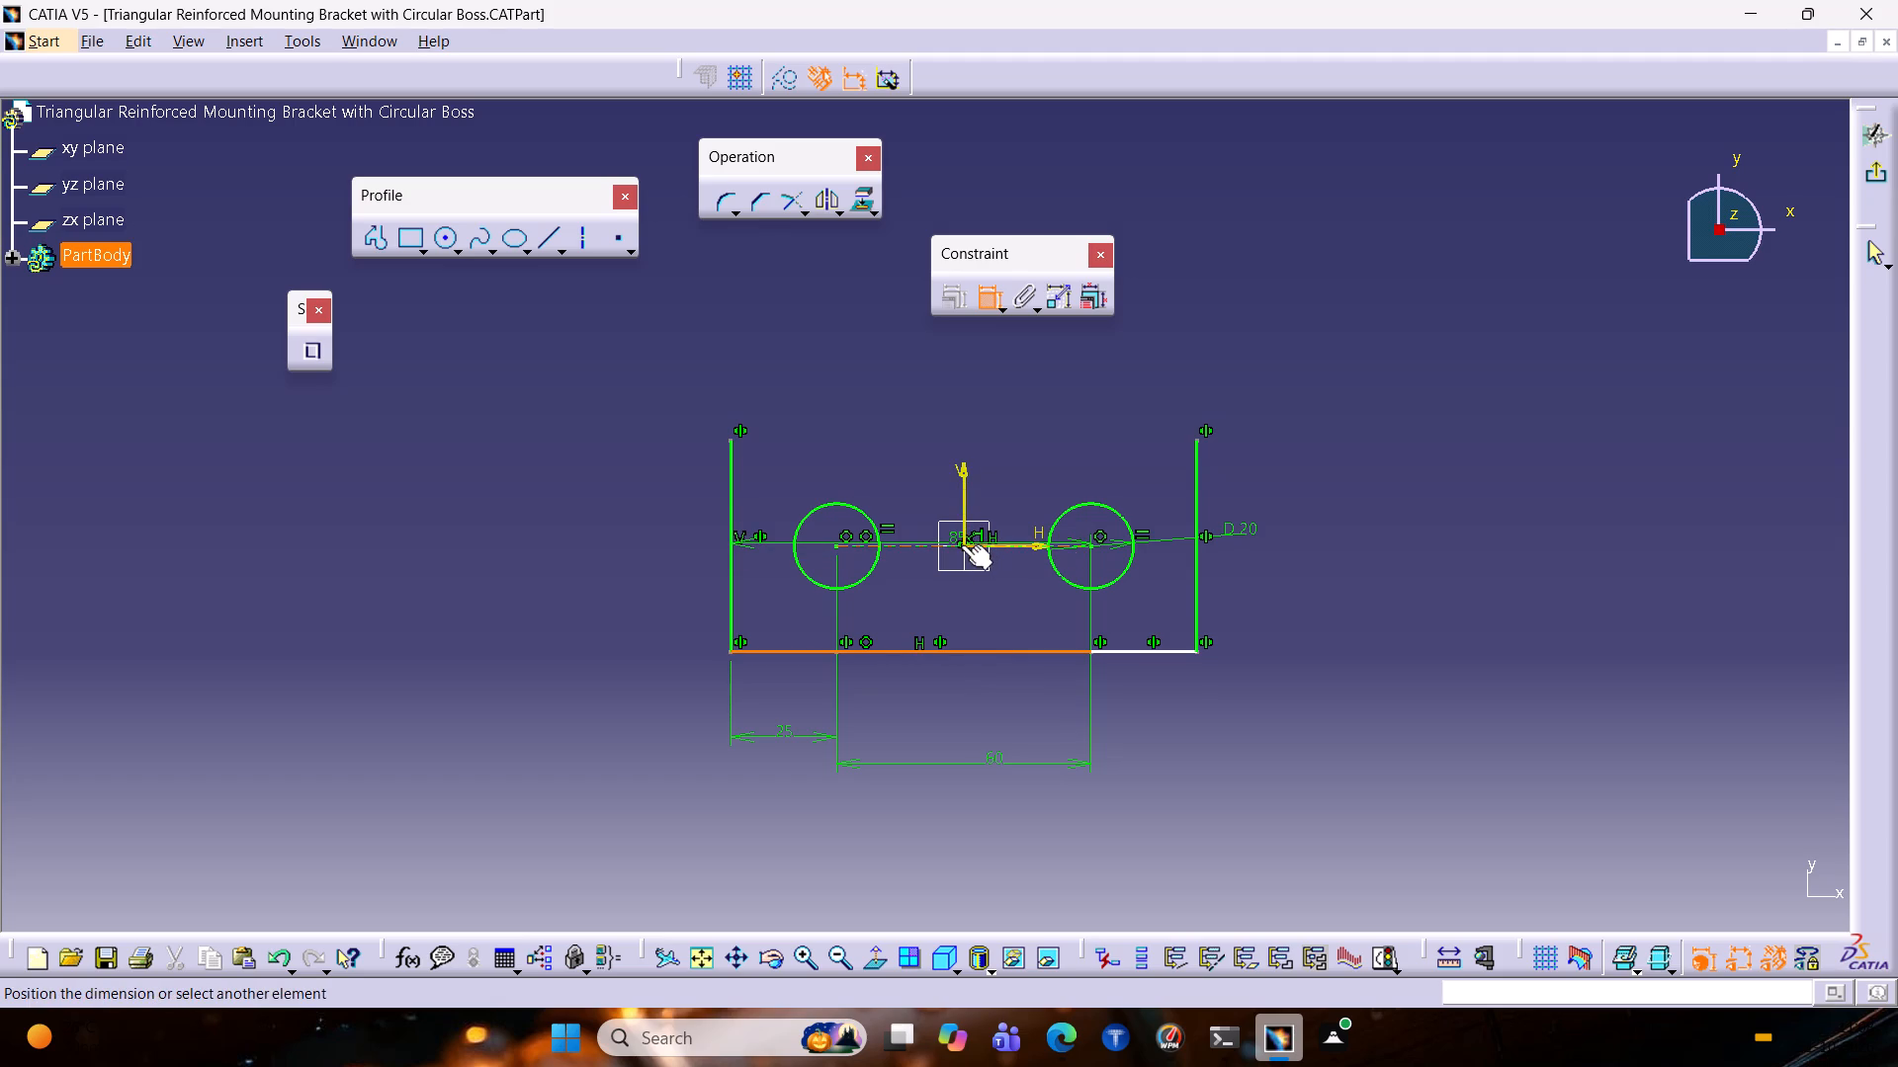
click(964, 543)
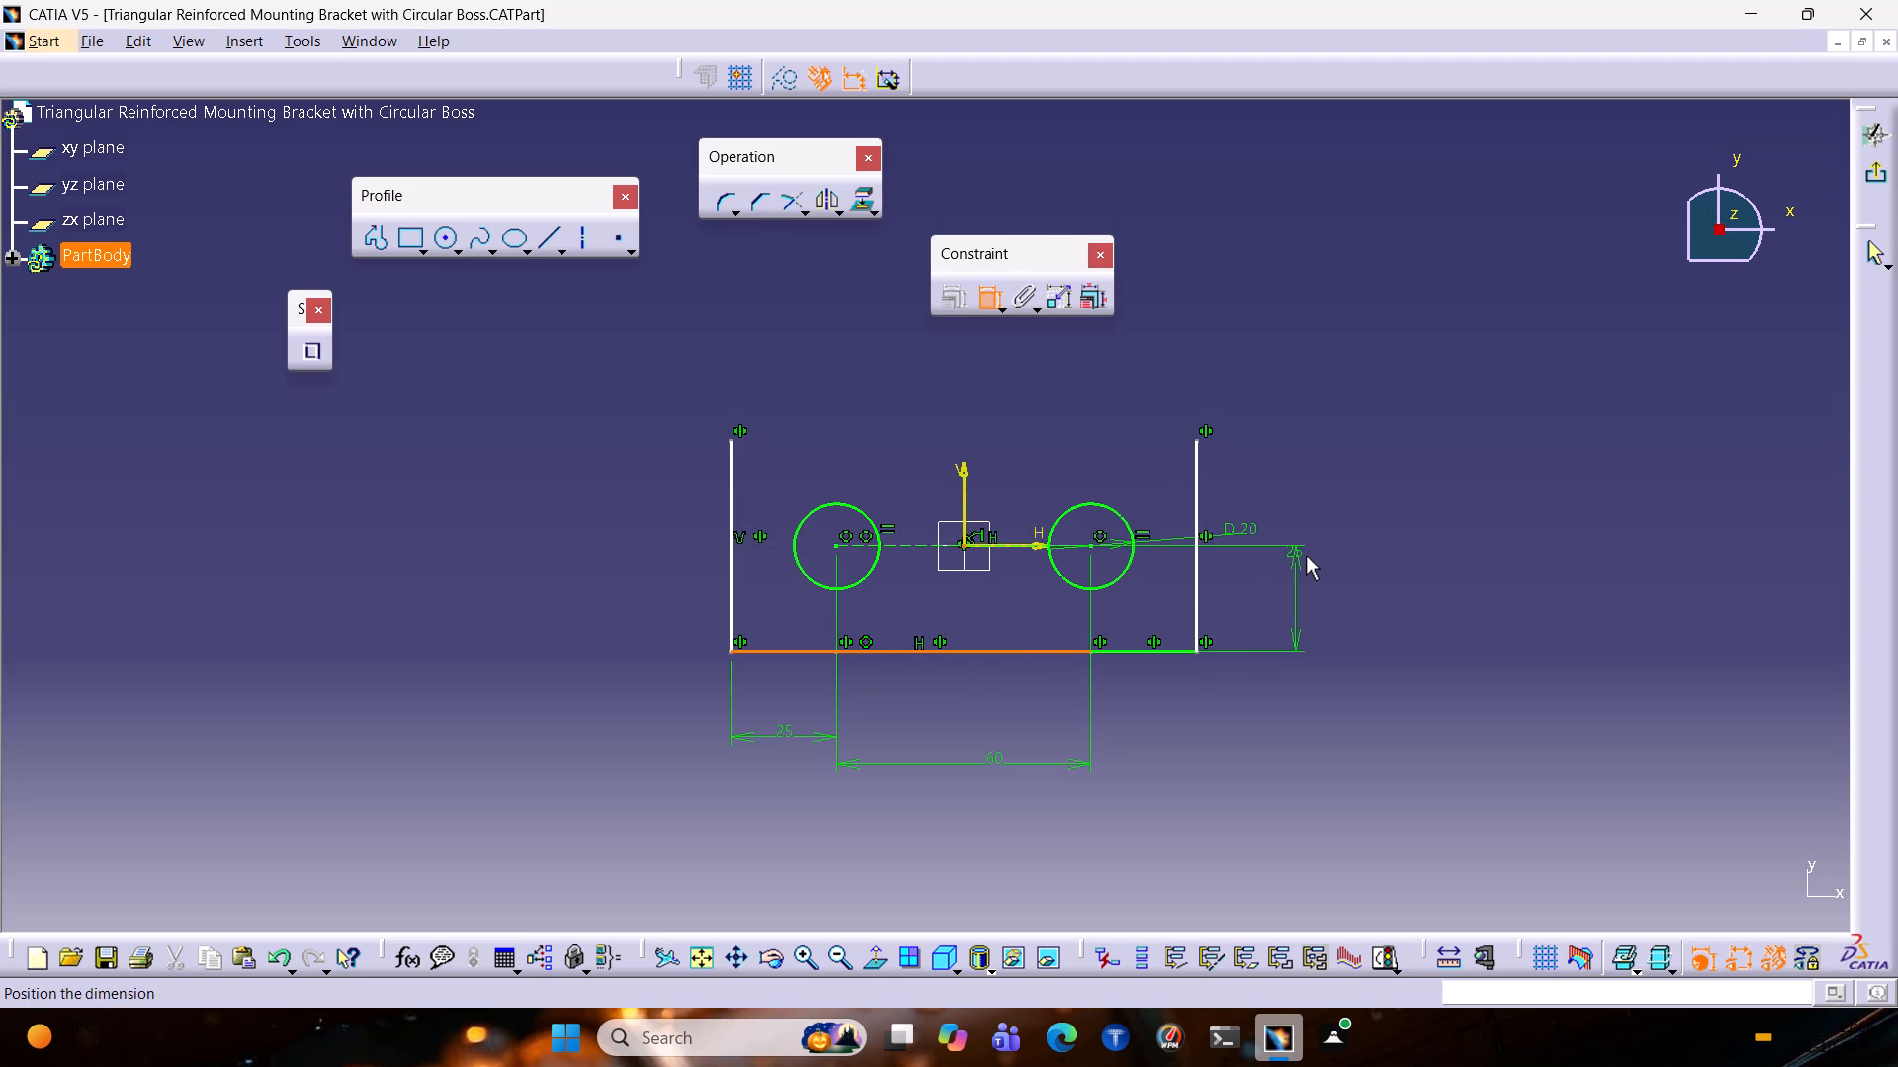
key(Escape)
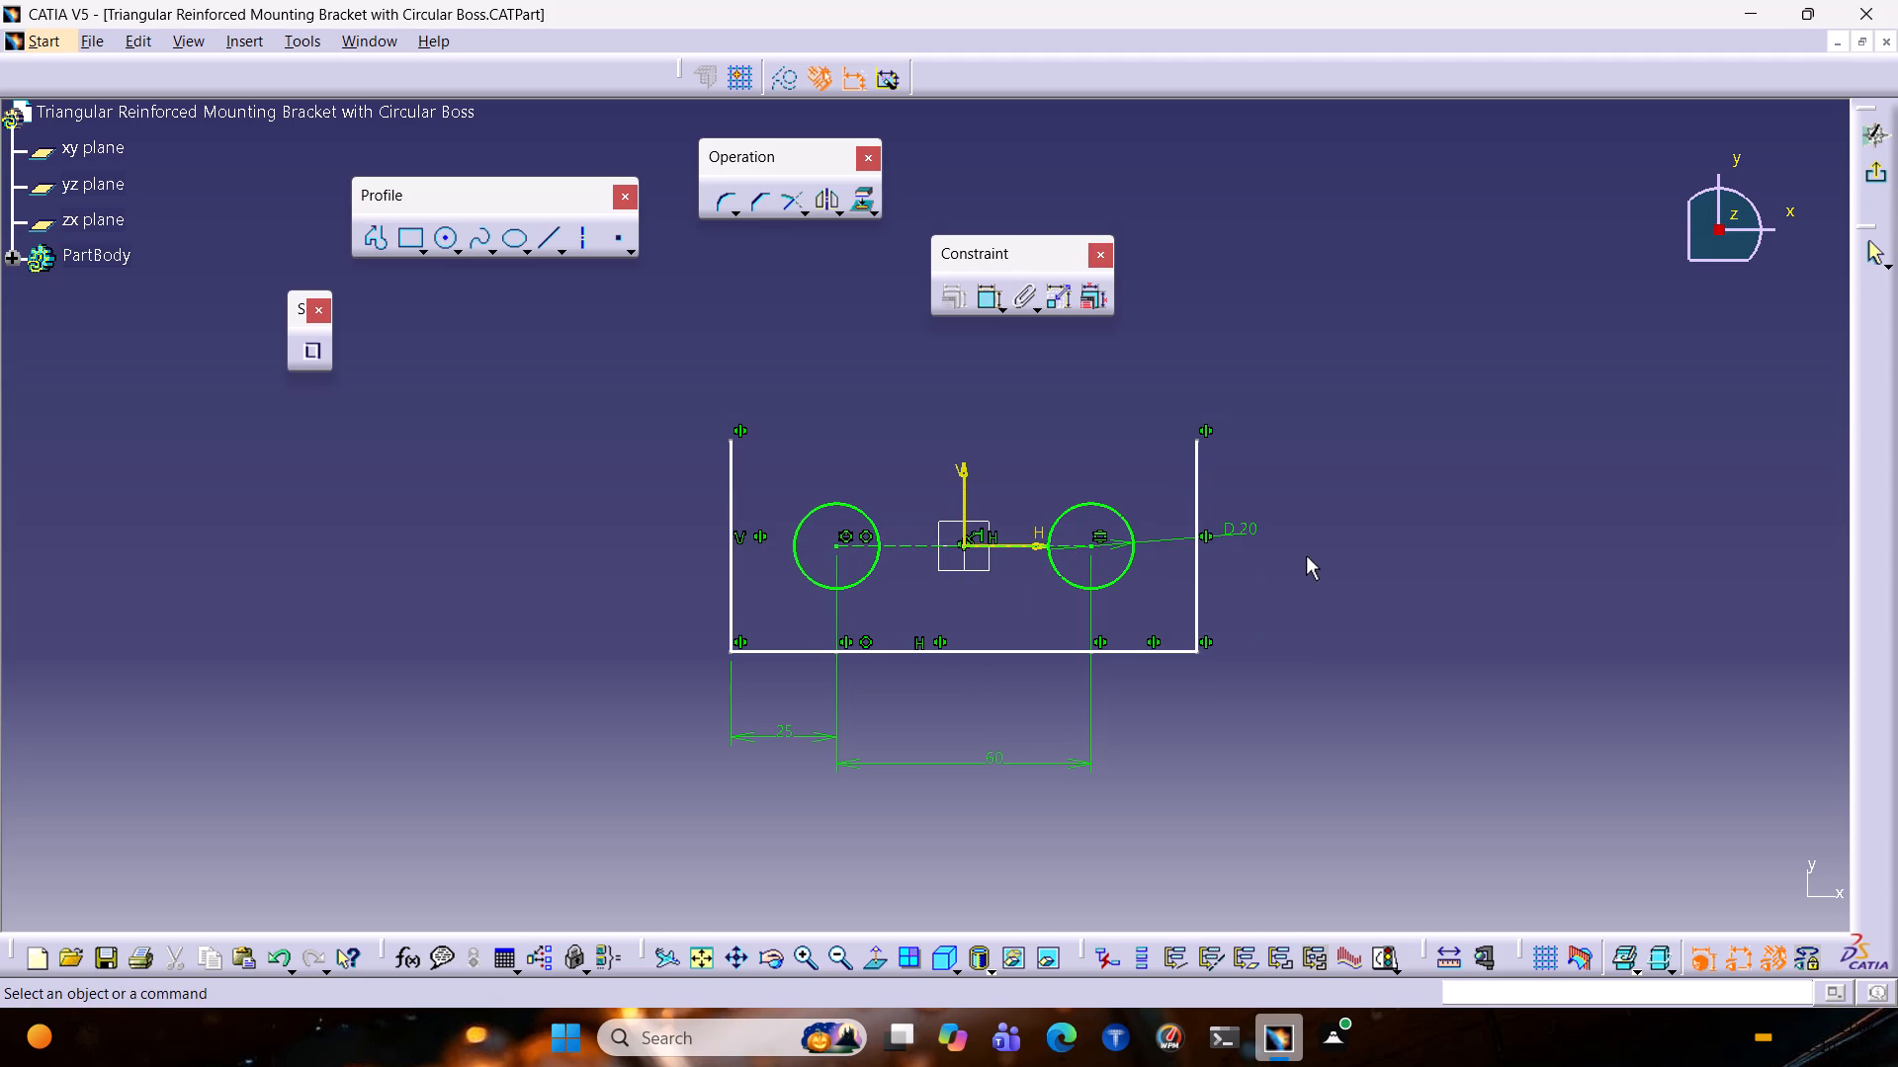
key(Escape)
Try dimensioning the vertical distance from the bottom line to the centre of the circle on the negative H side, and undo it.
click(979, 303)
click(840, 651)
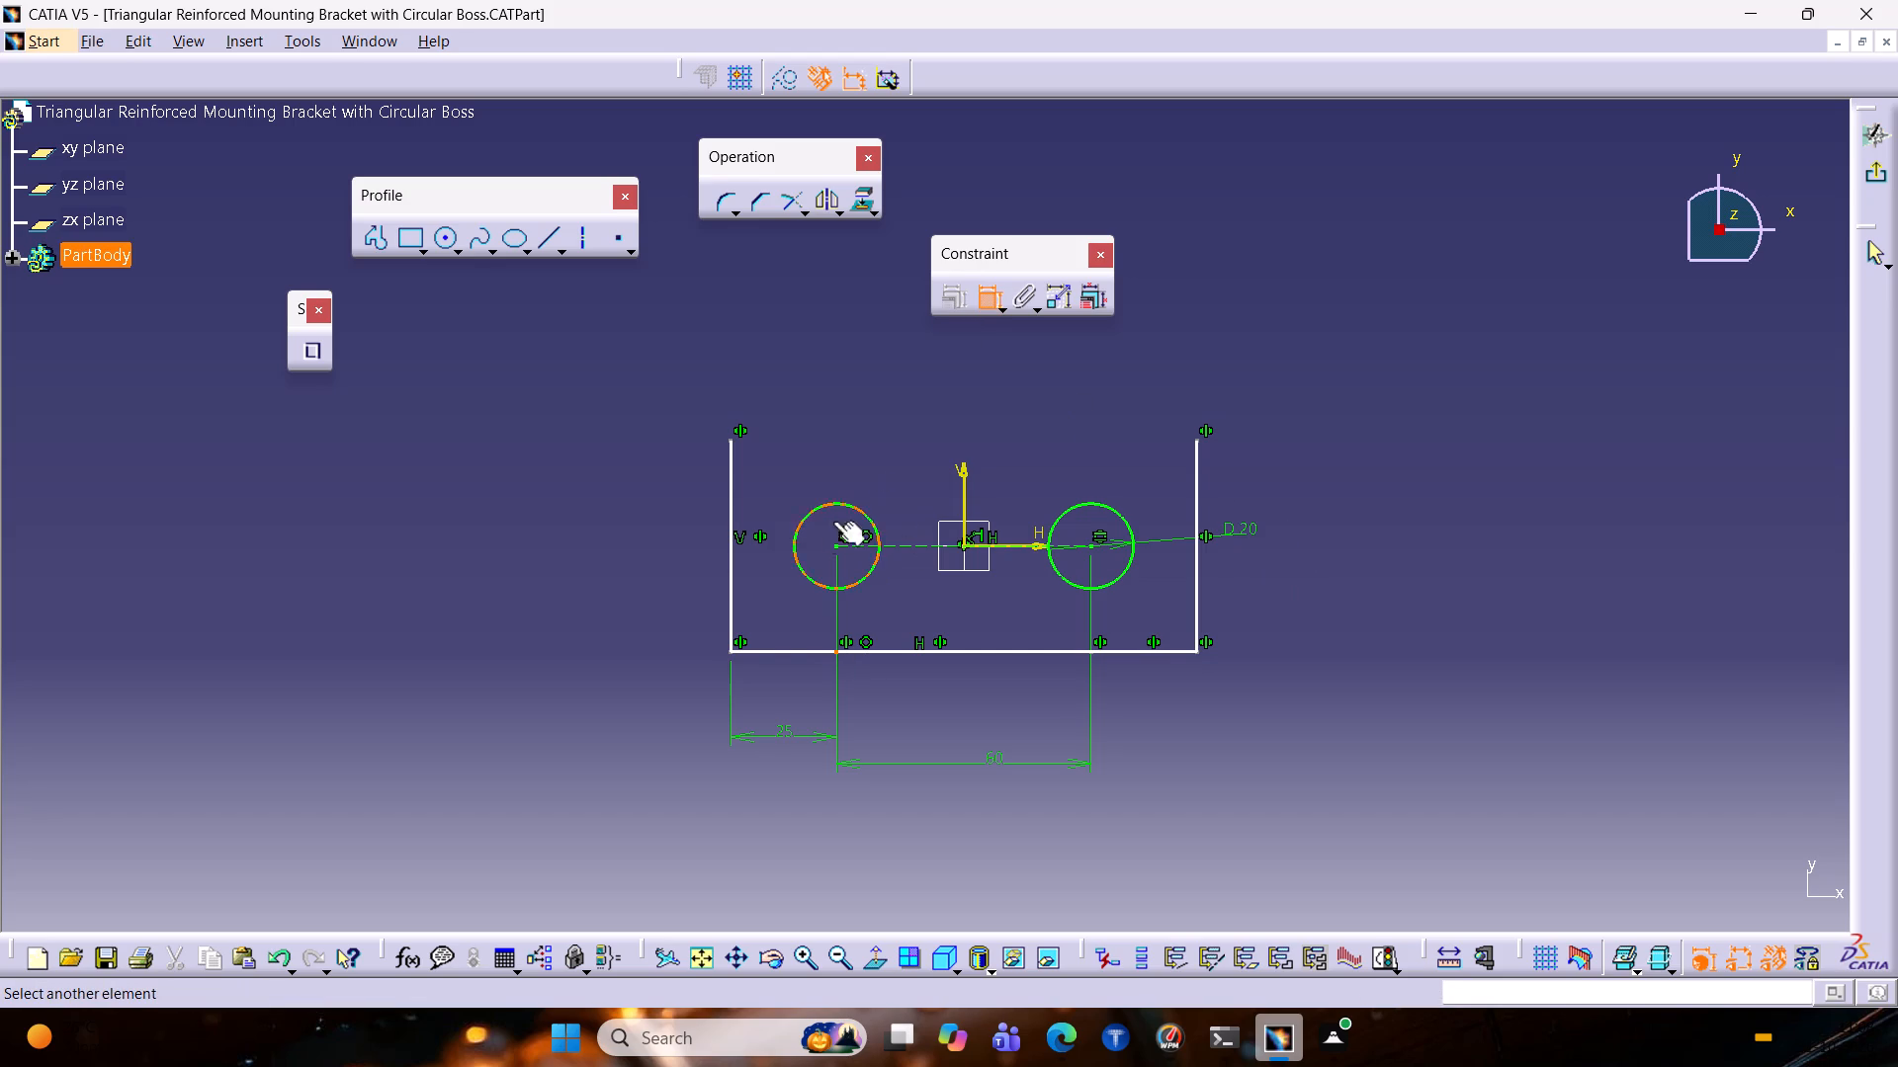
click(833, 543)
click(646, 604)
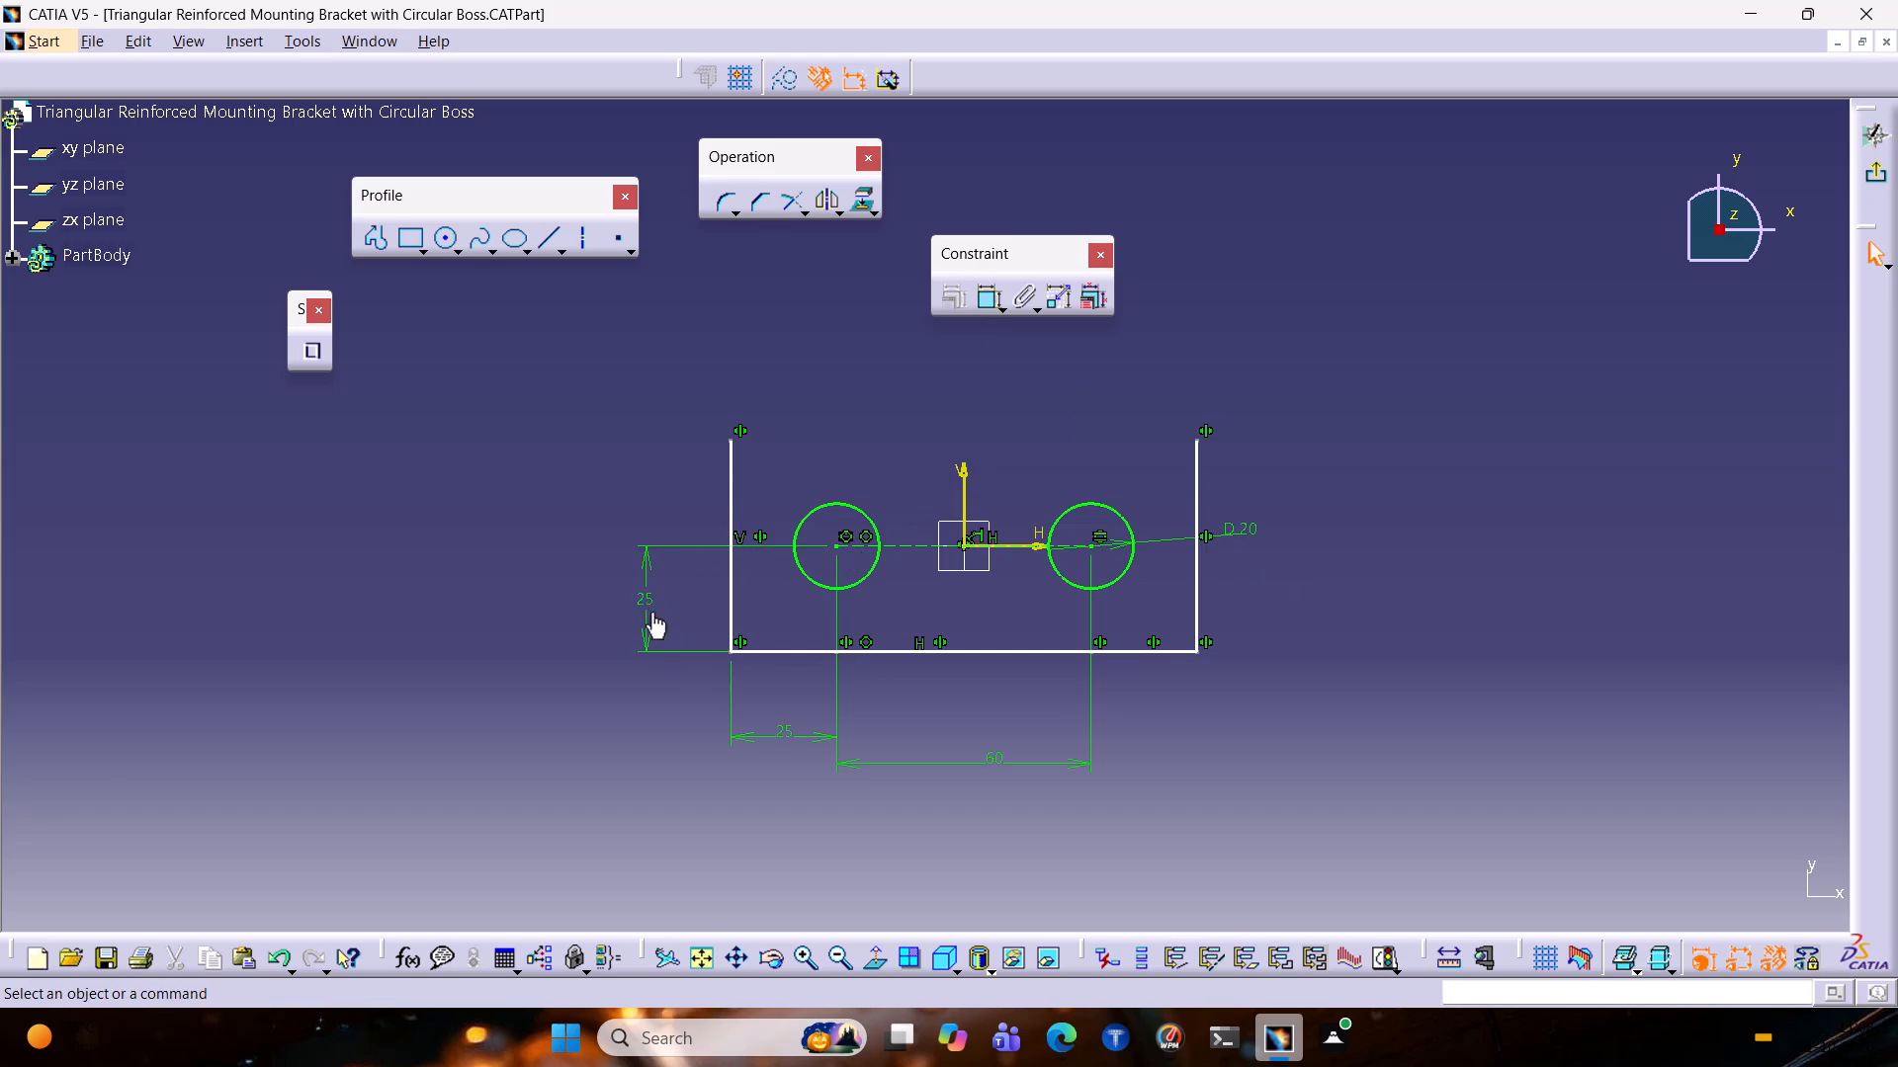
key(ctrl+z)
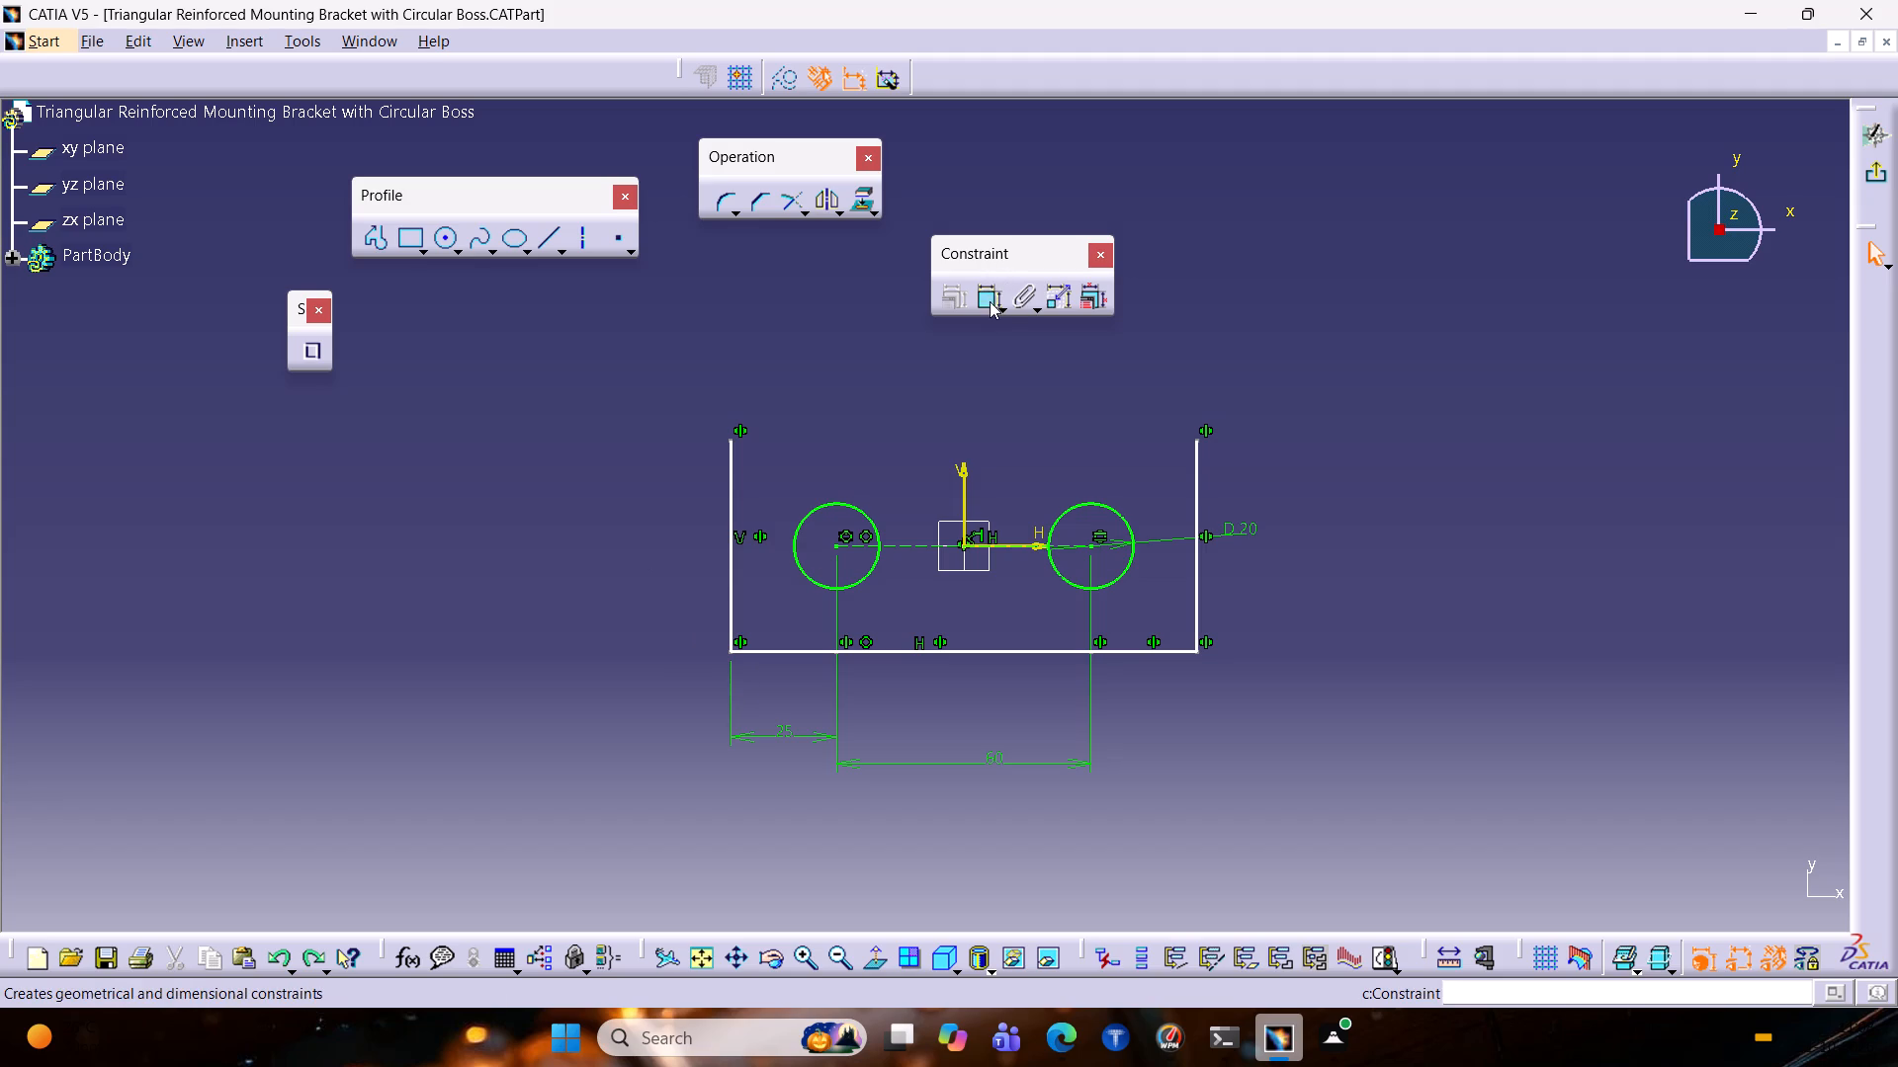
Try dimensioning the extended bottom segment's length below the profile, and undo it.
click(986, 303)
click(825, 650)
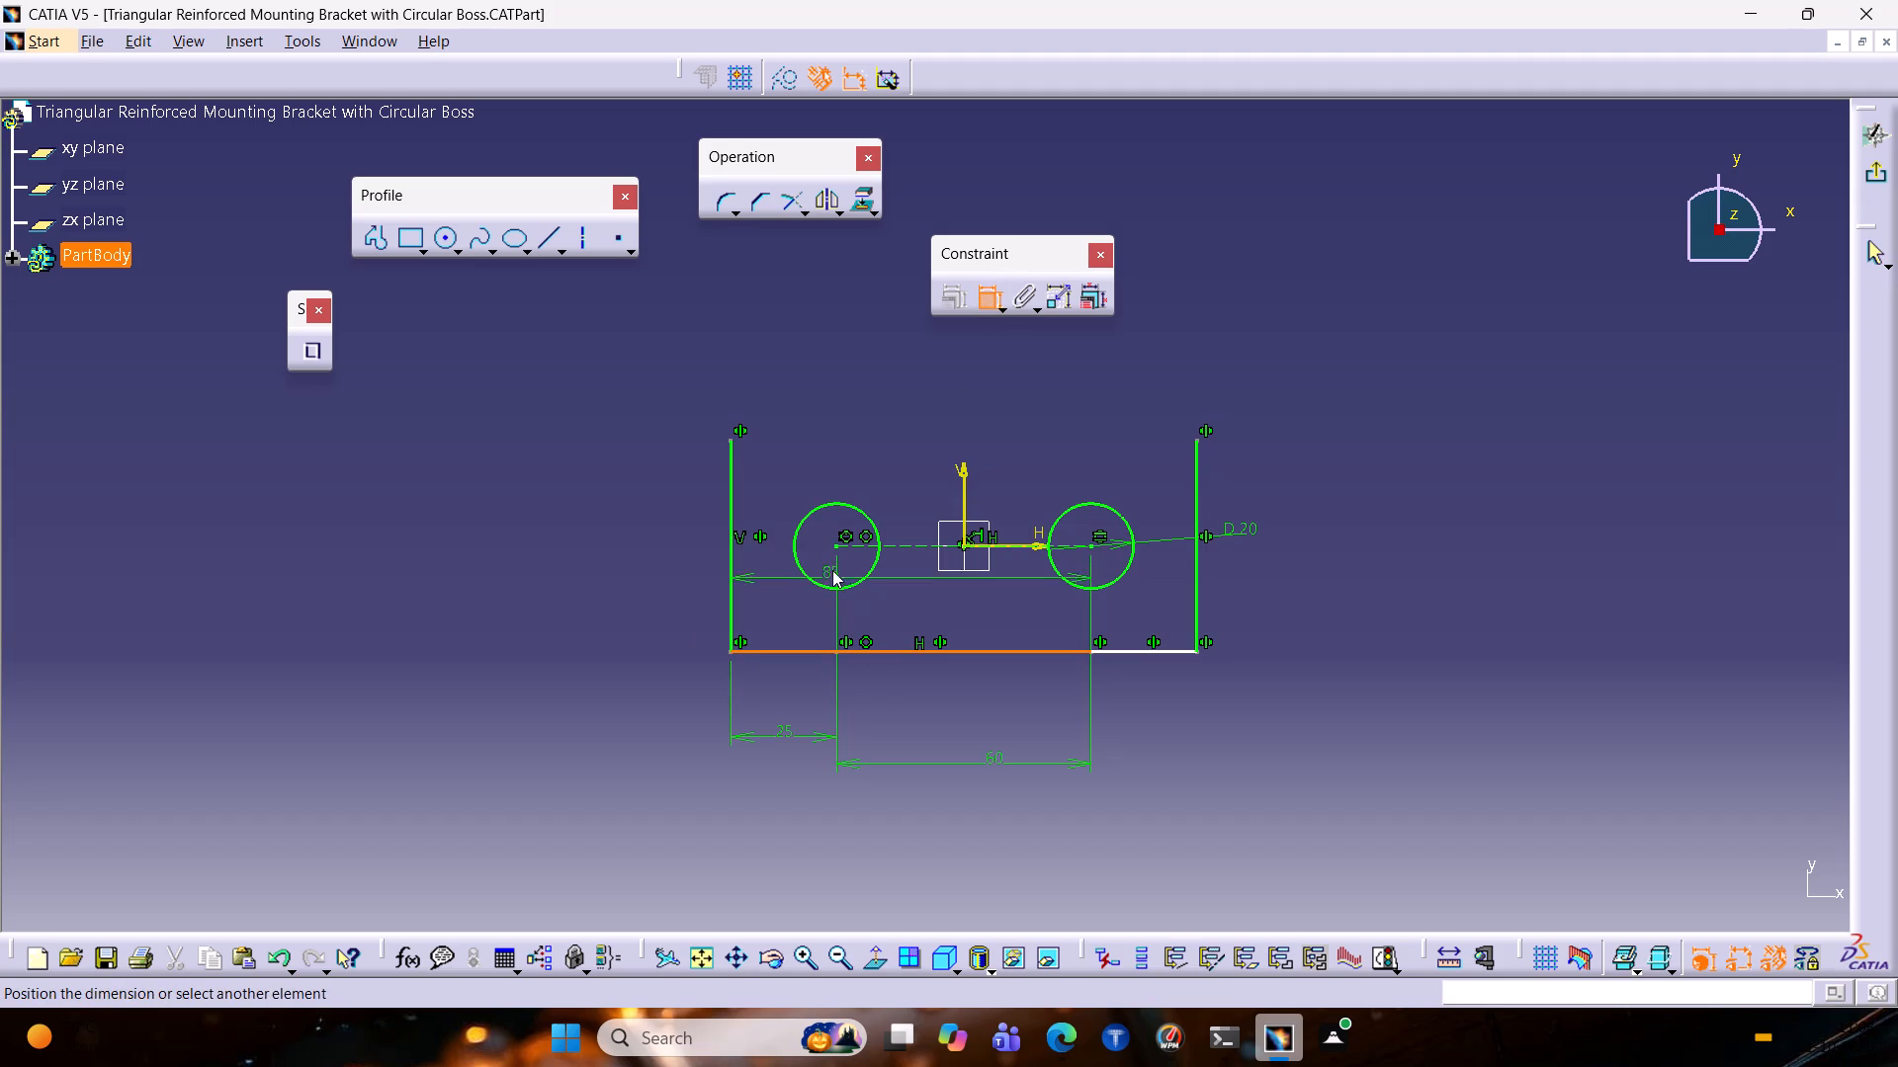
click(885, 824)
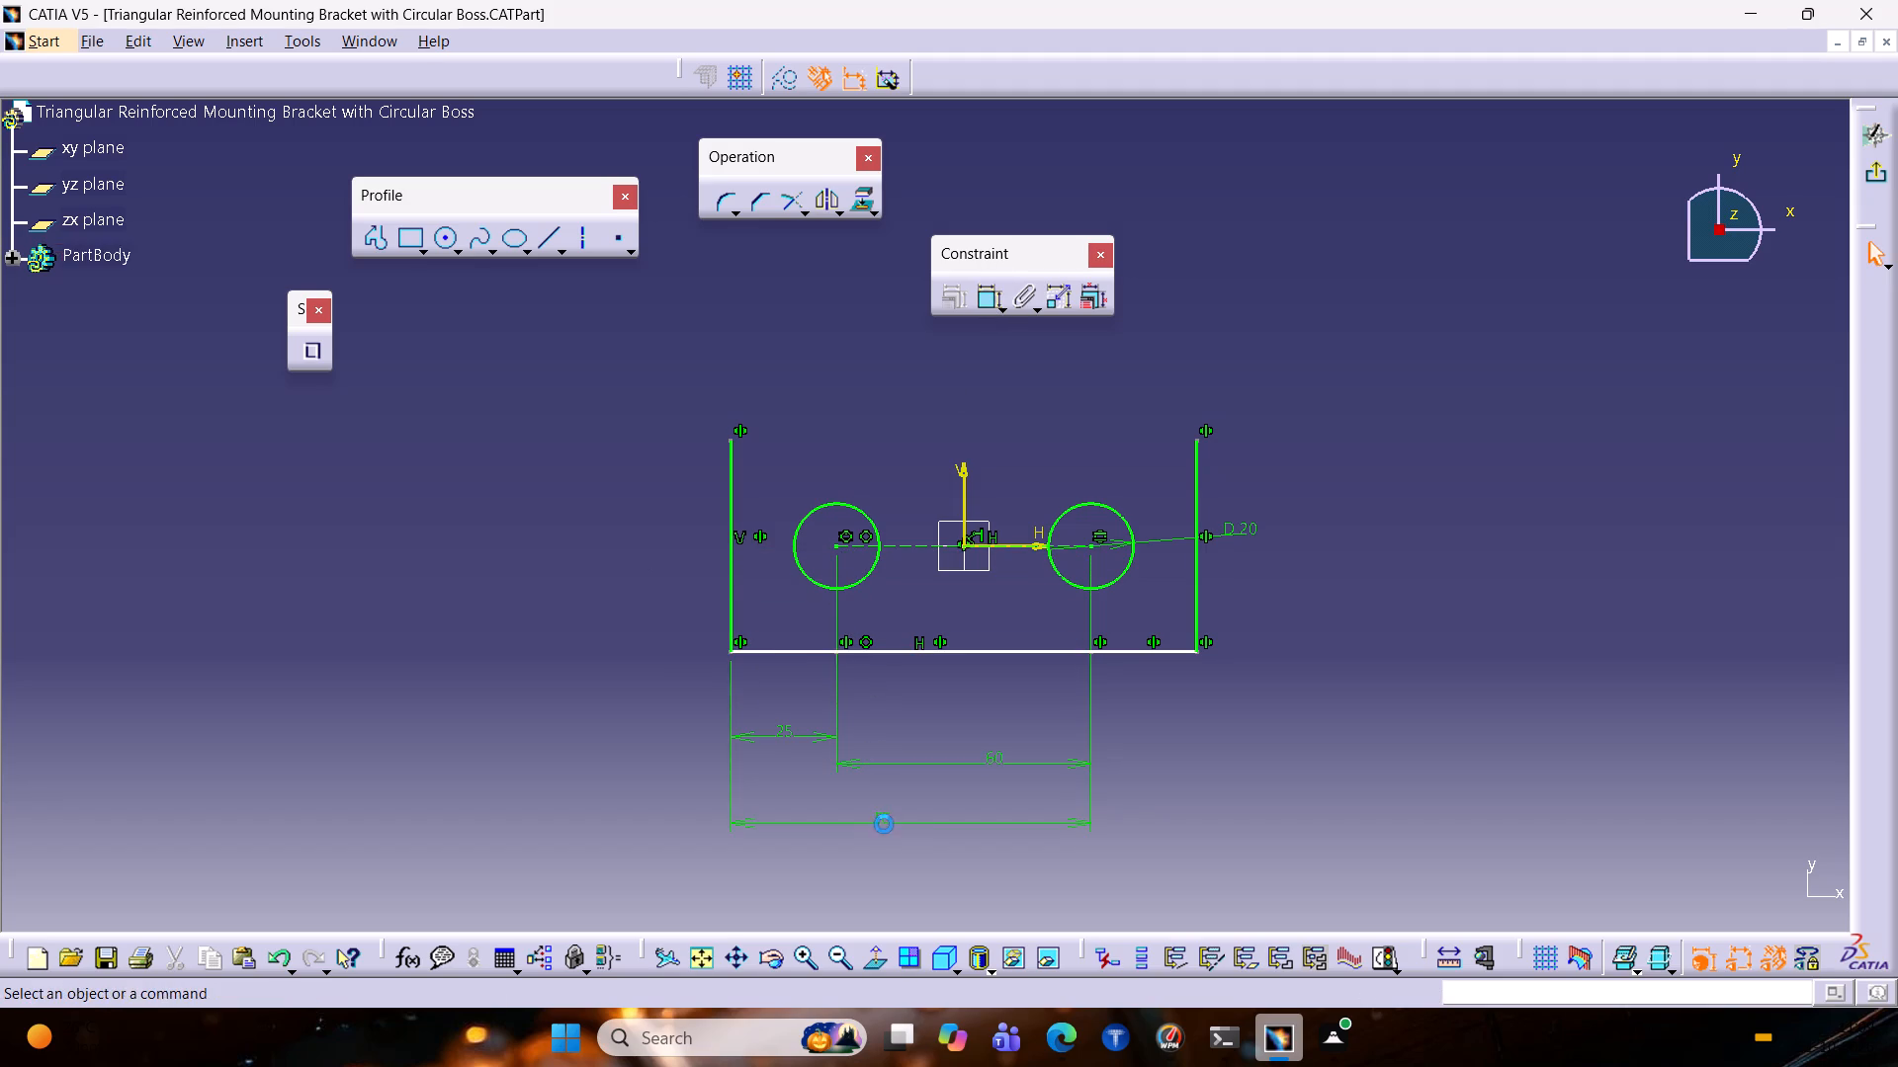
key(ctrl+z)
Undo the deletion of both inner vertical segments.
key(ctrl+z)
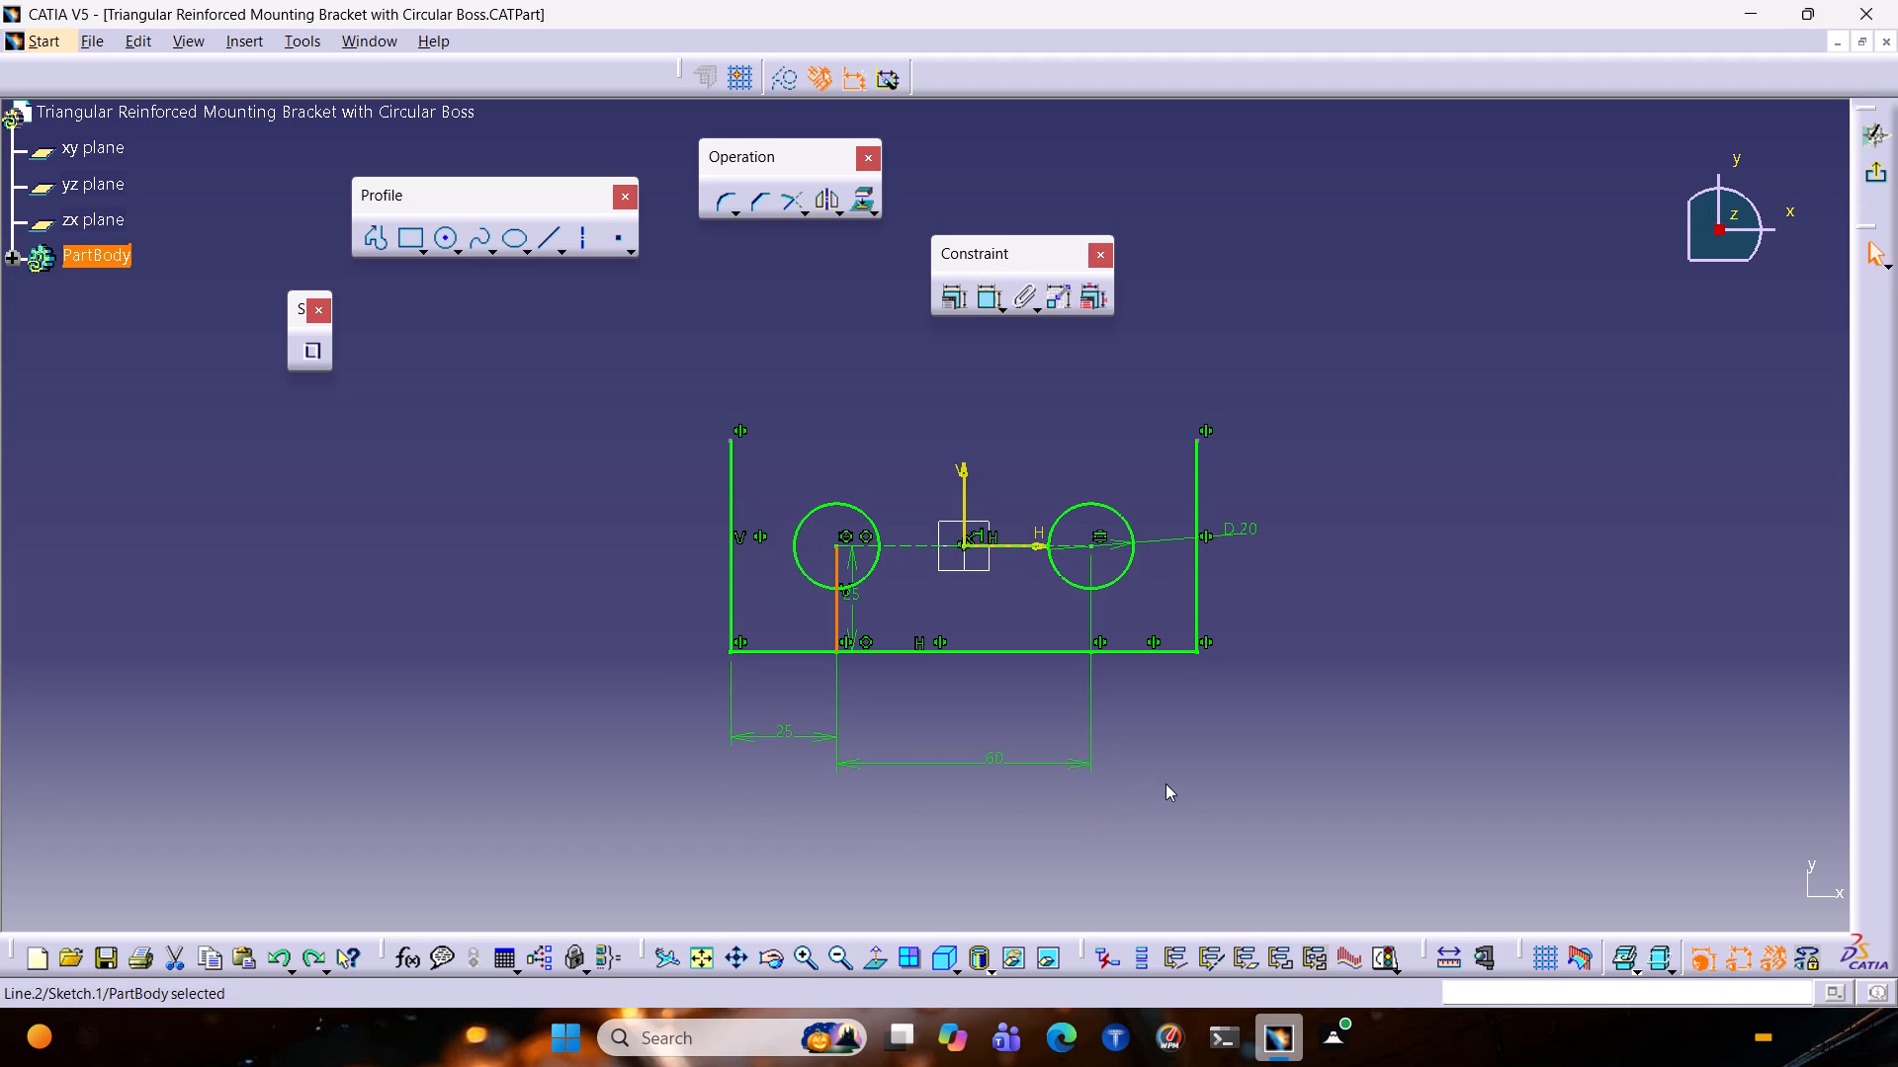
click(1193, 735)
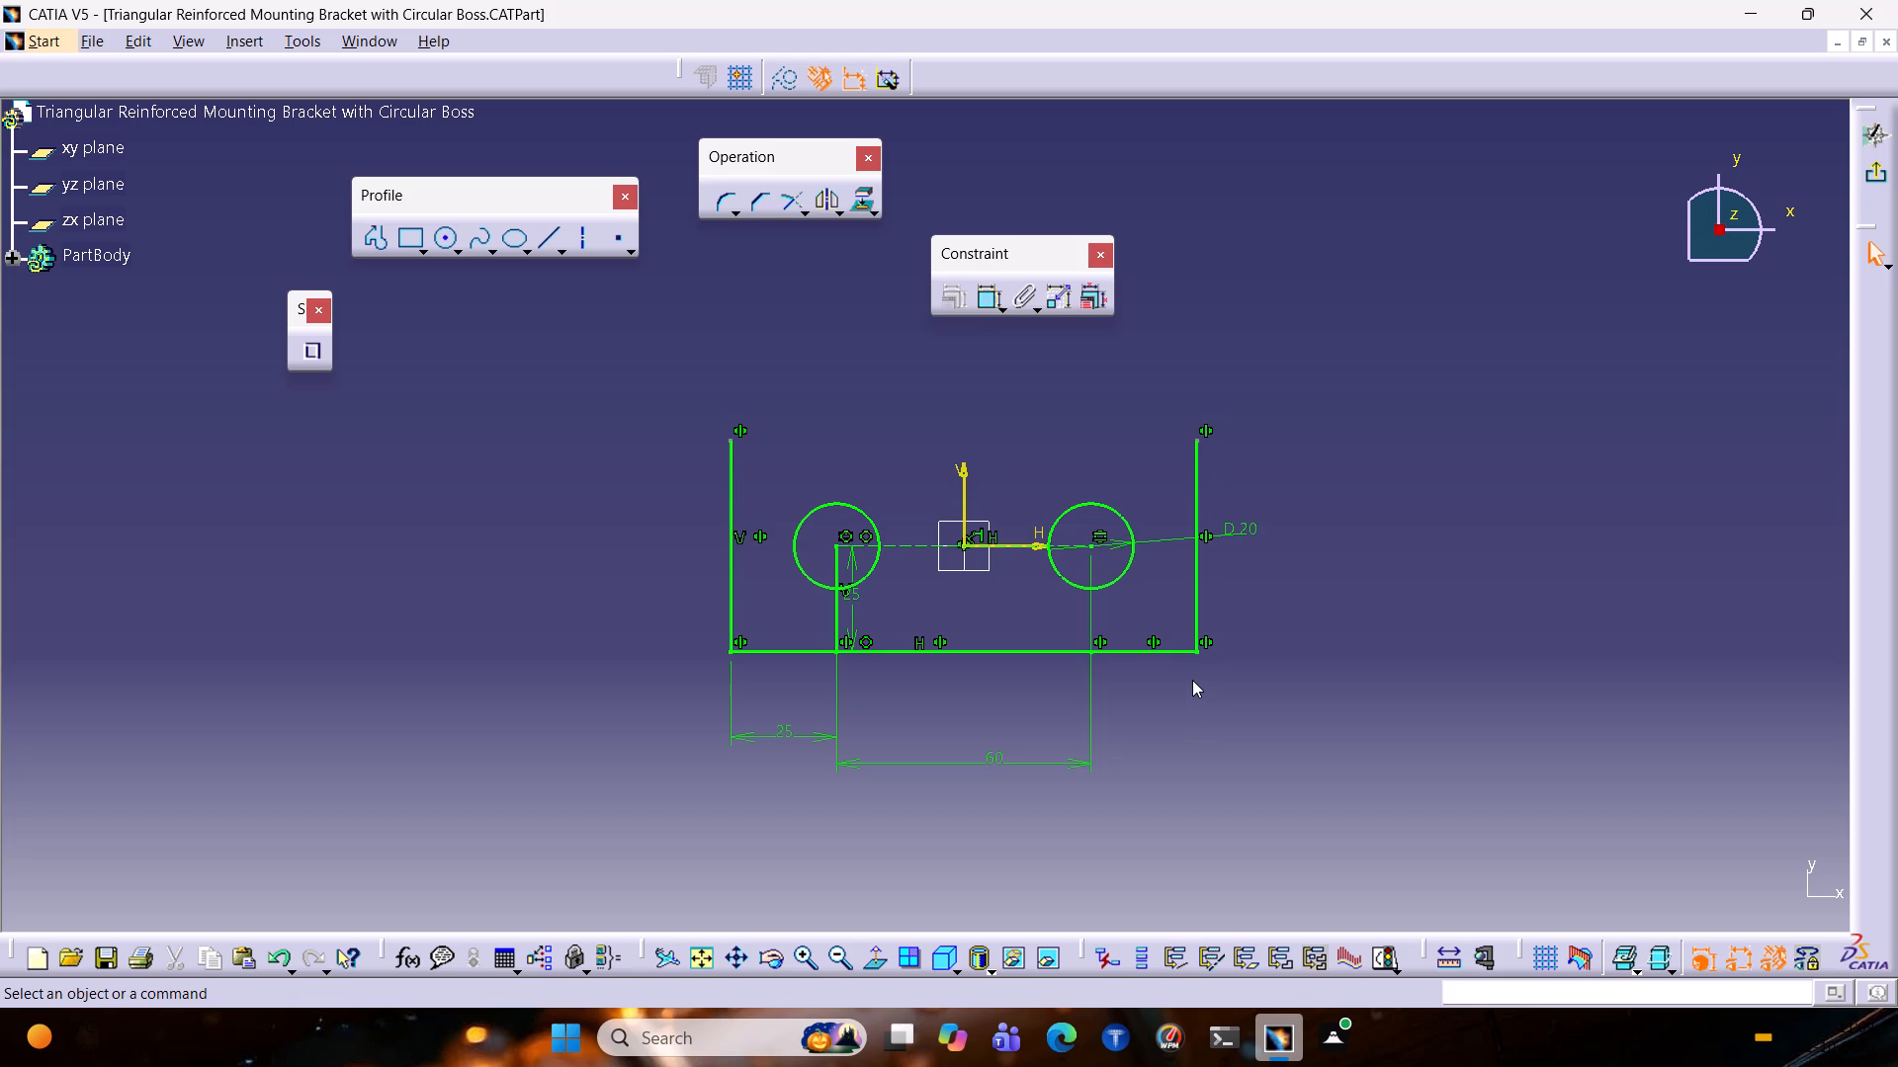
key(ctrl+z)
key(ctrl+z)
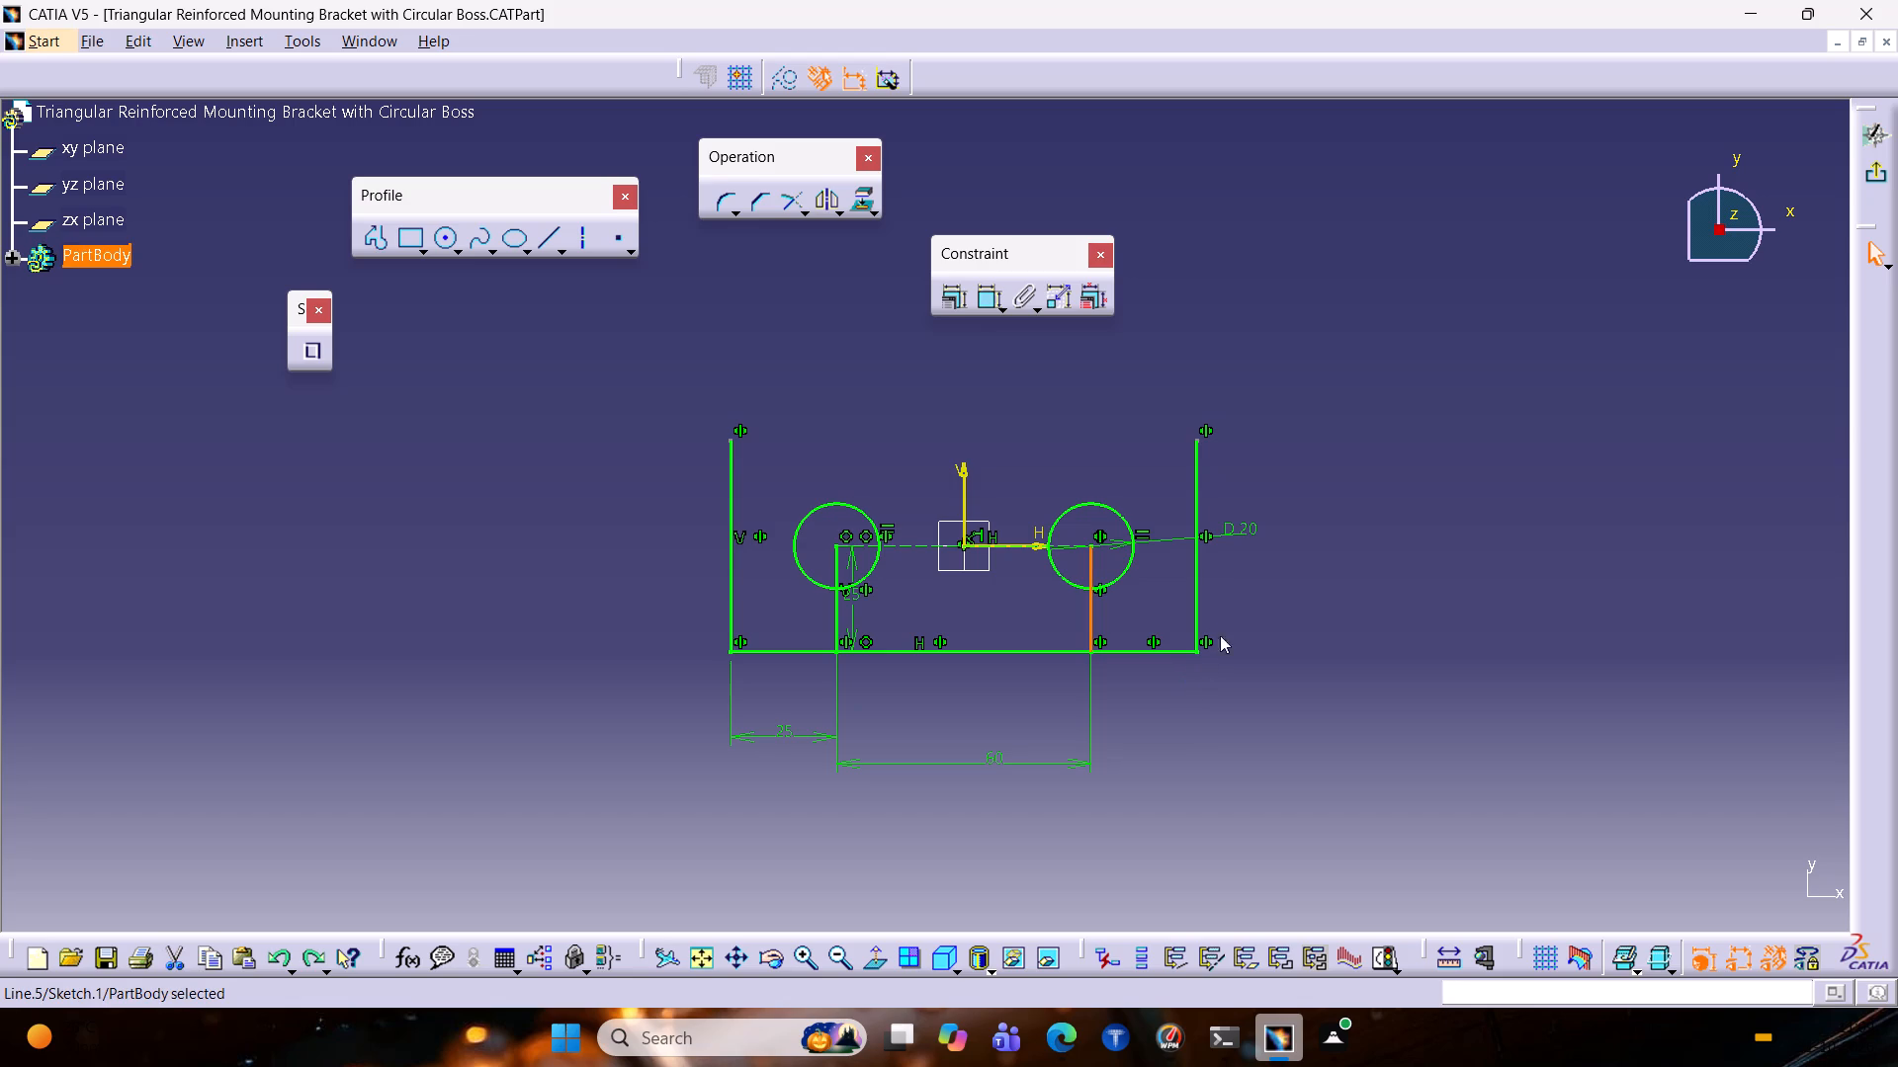
Convert the two inner vertical segments below the circle centres to construction elements.
click(1228, 627)
click(1087, 607)
ctrl+click(834, 613)
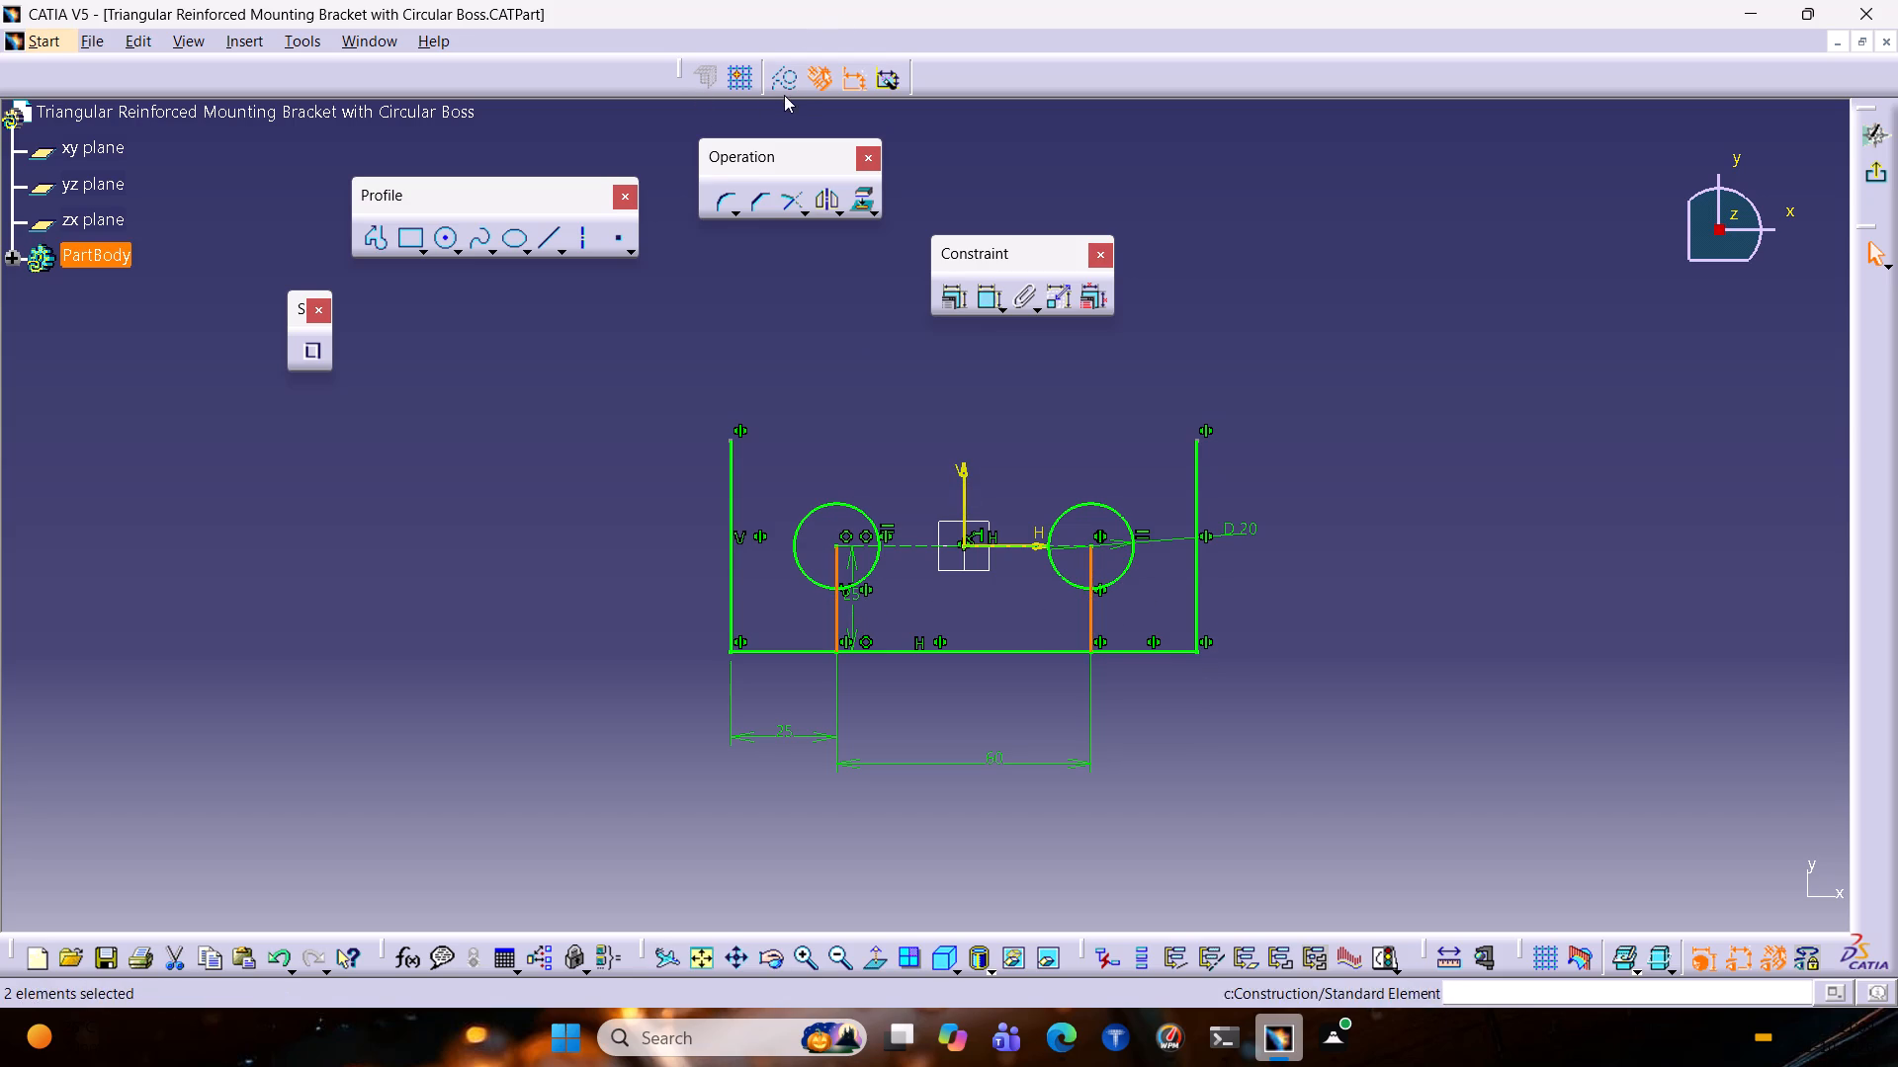
click(780, 90)
click(807, 357)
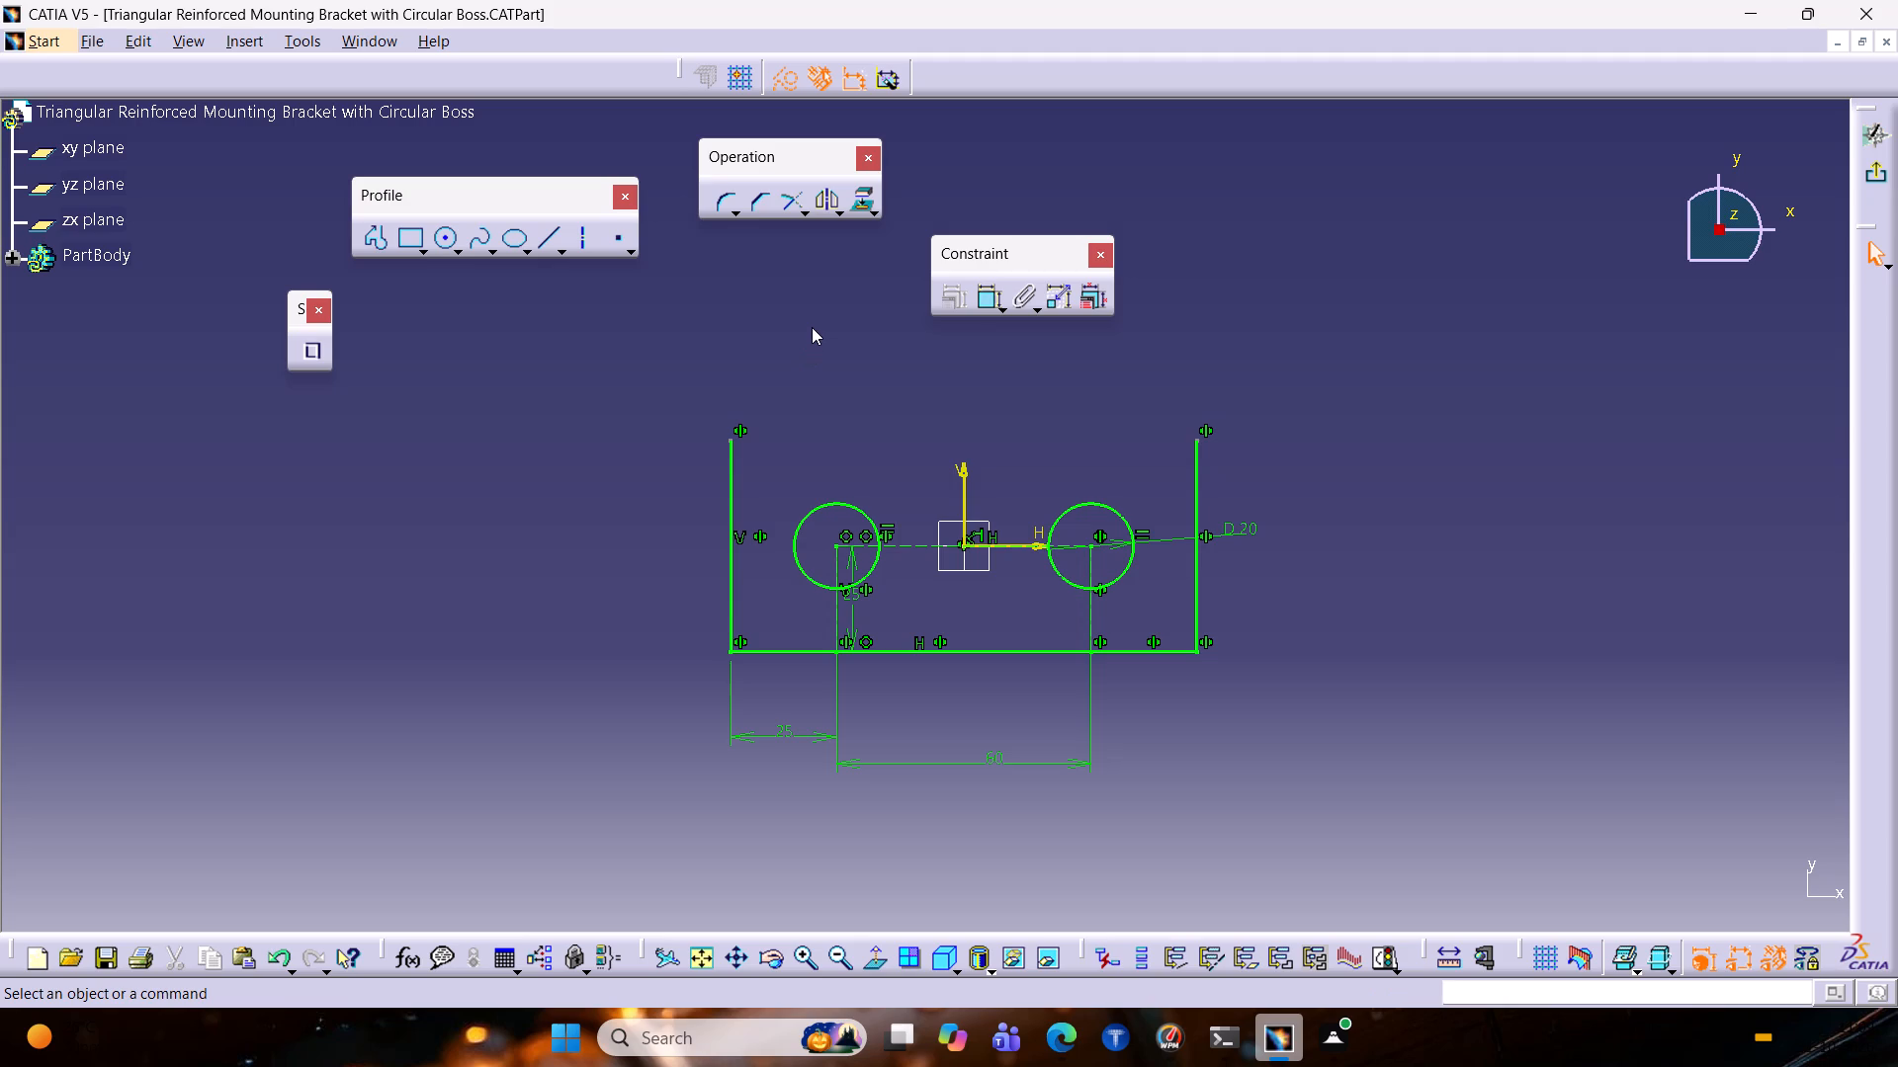
click(1431, 504)
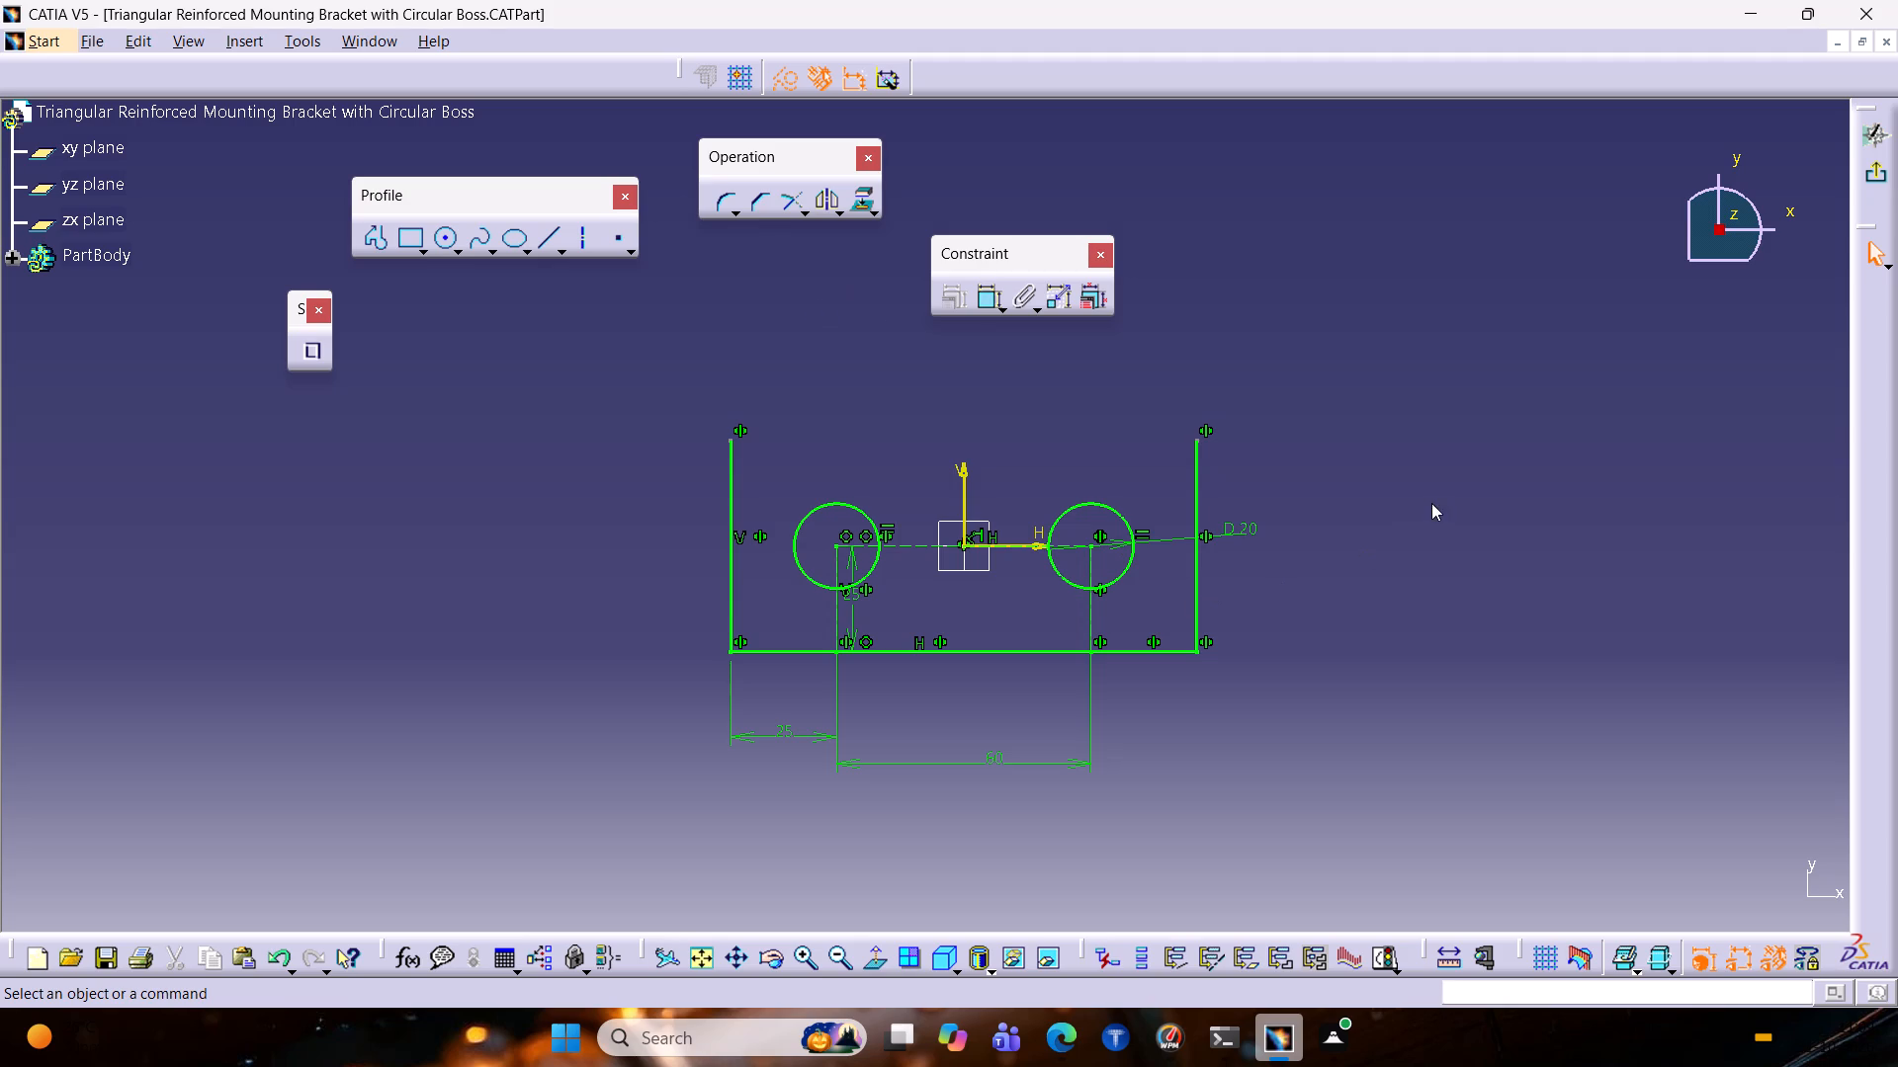
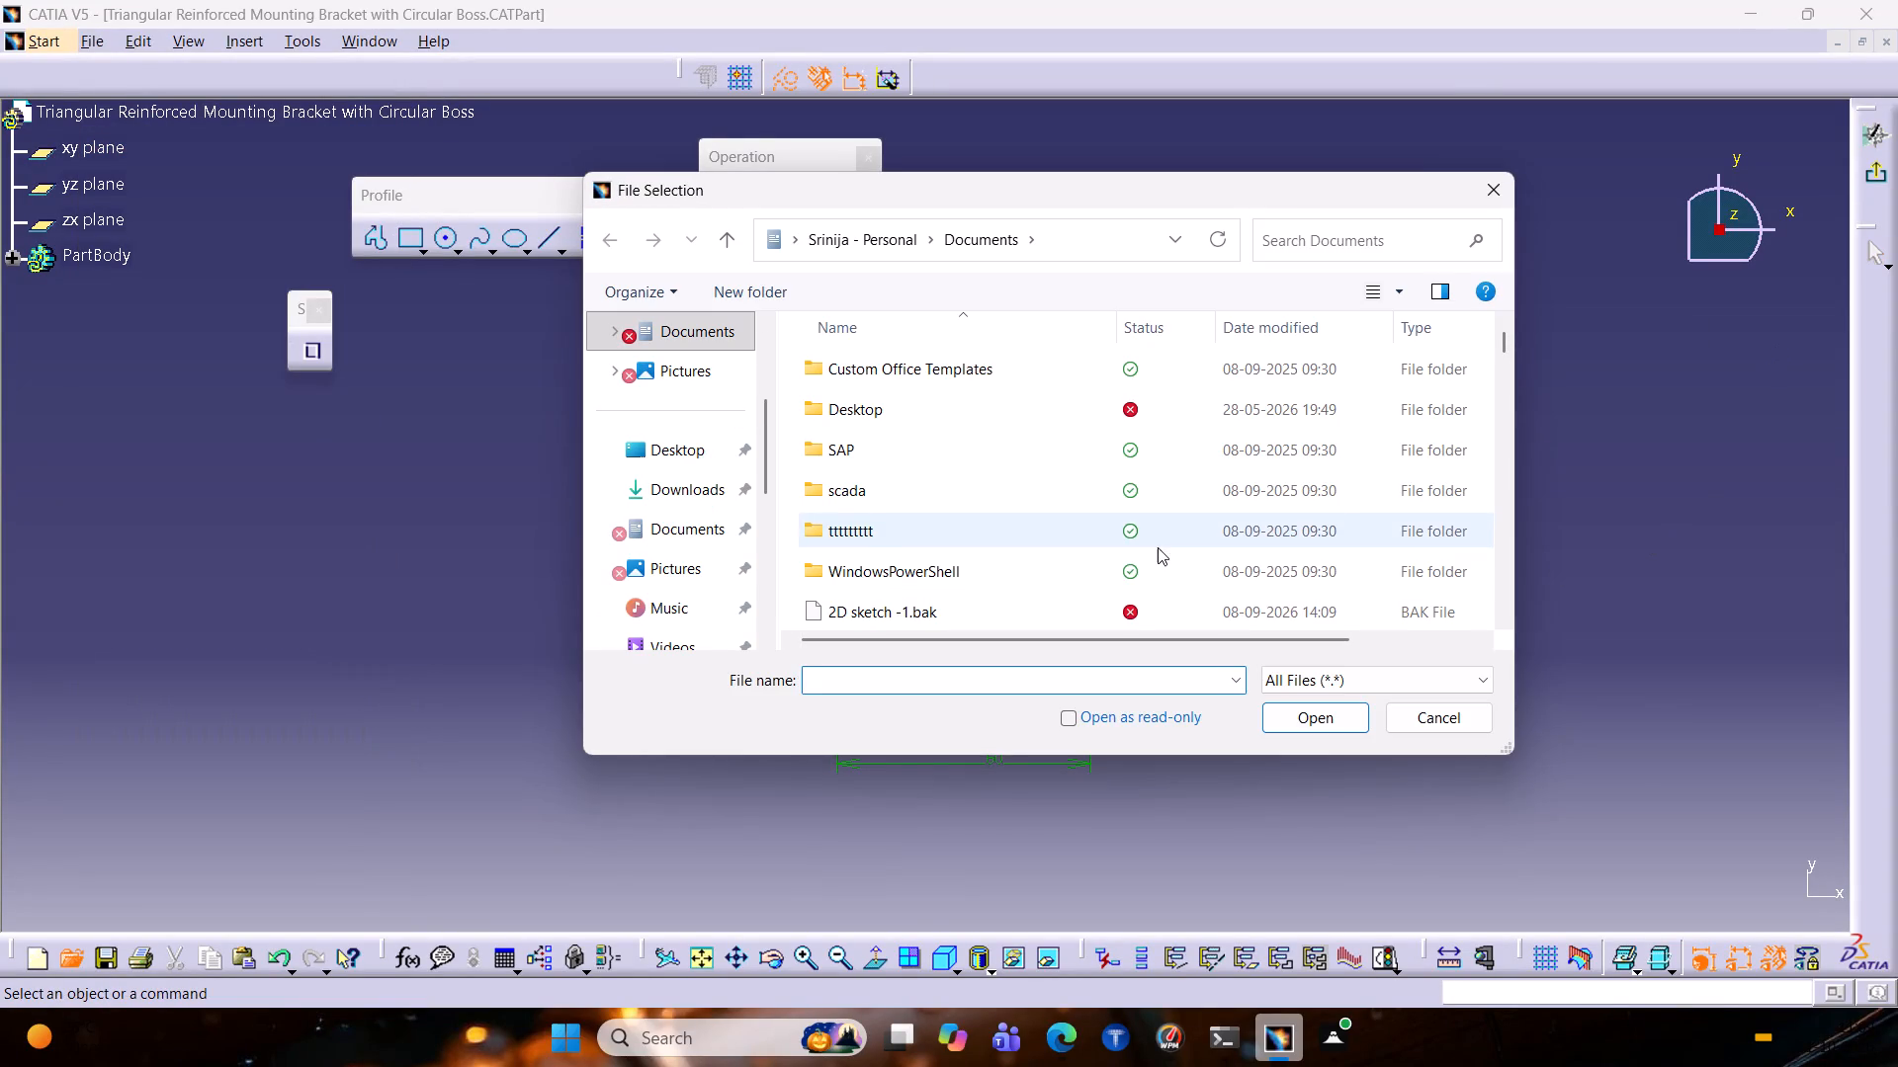
Browse the Documents folder for an earlier reference part and open ortho 46.
scroll(1150, 531, down, 12)
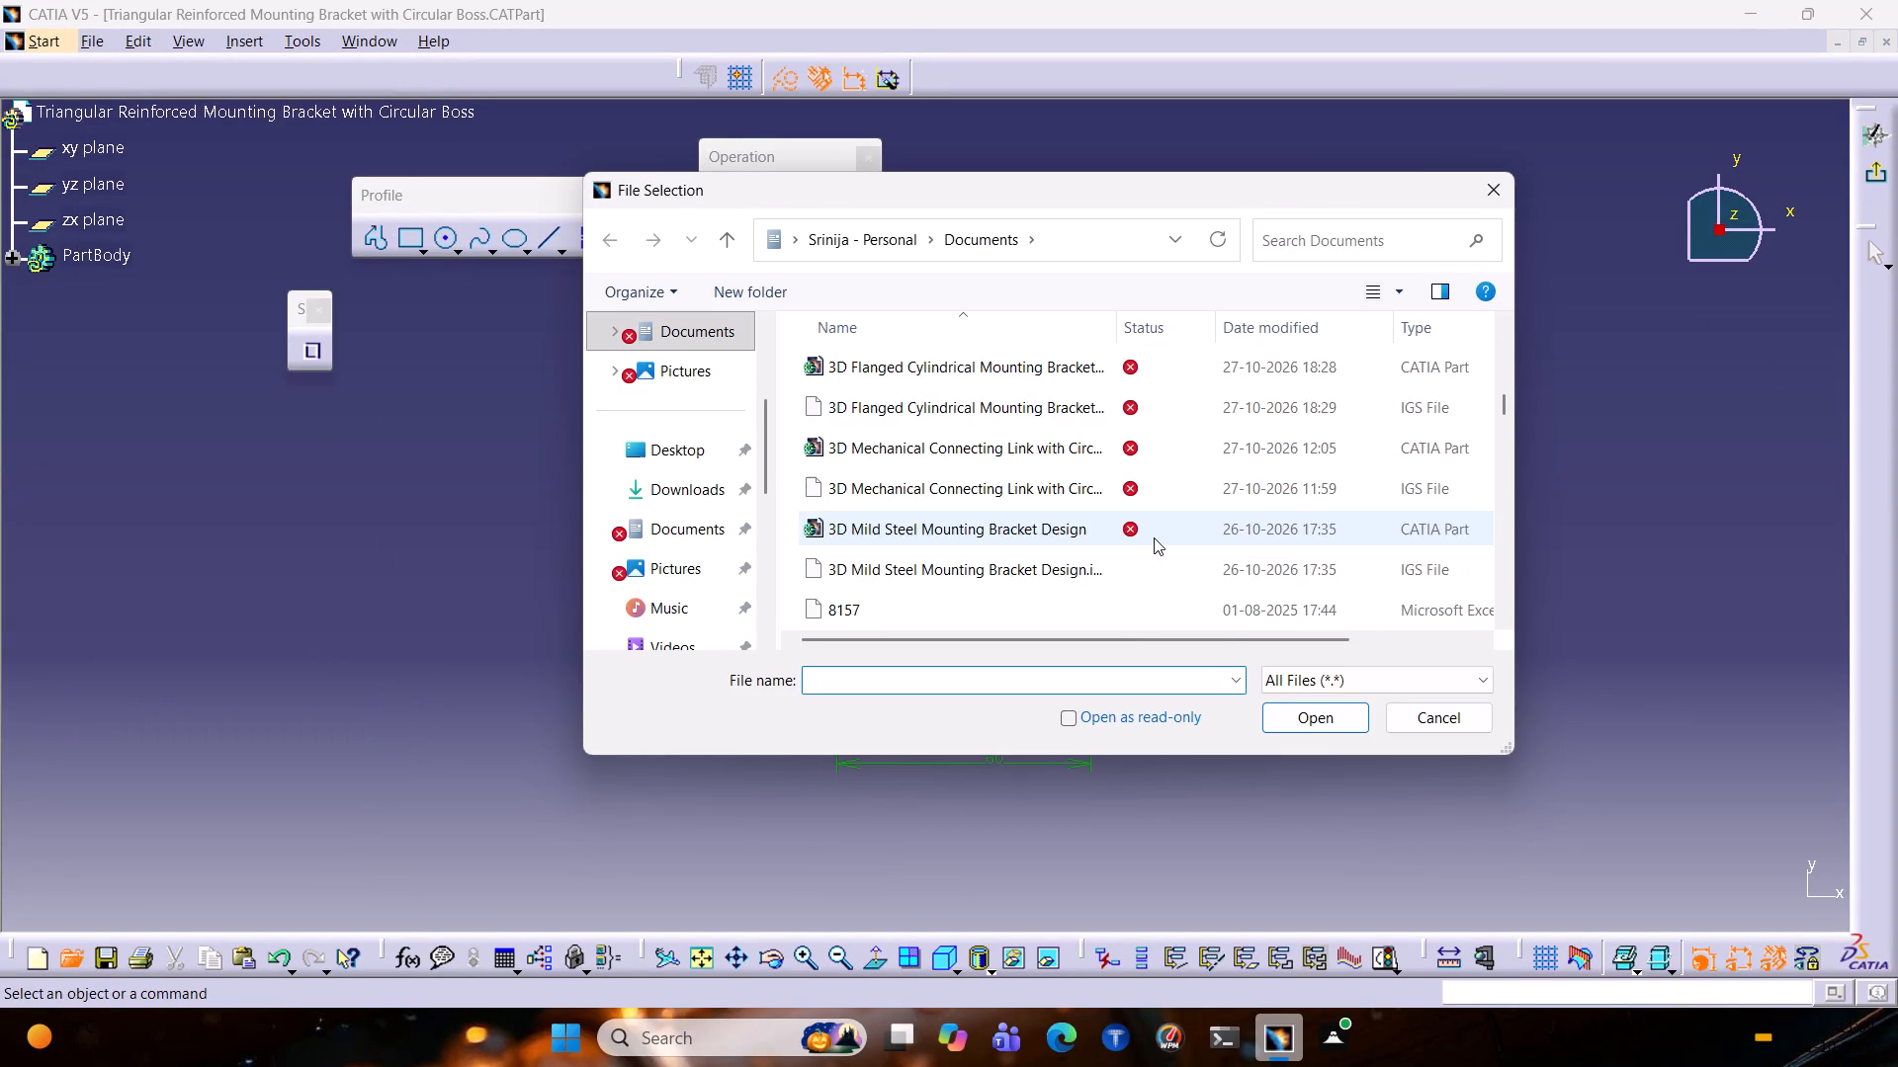
scroll(1154, 536, down, 11)
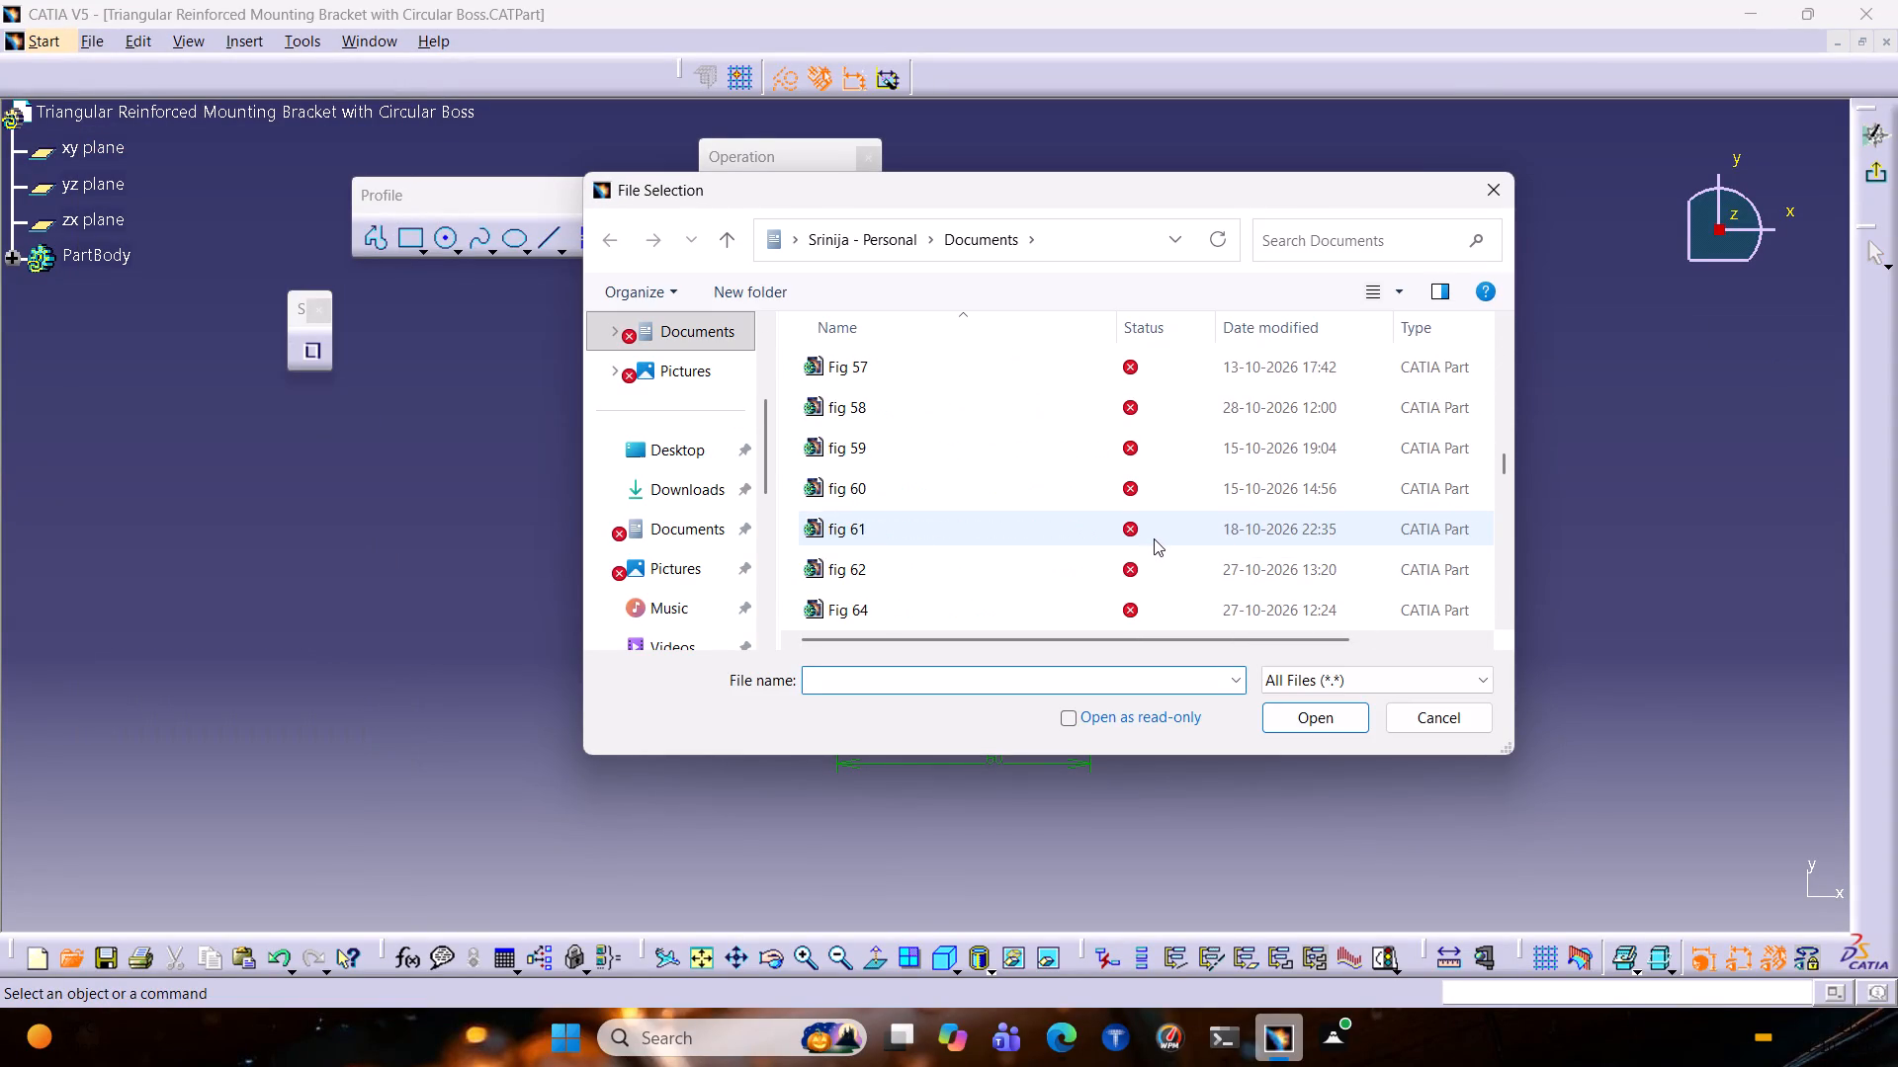
scroll(1105, 544, up, 2)
scroll(895, 522, up, 1)
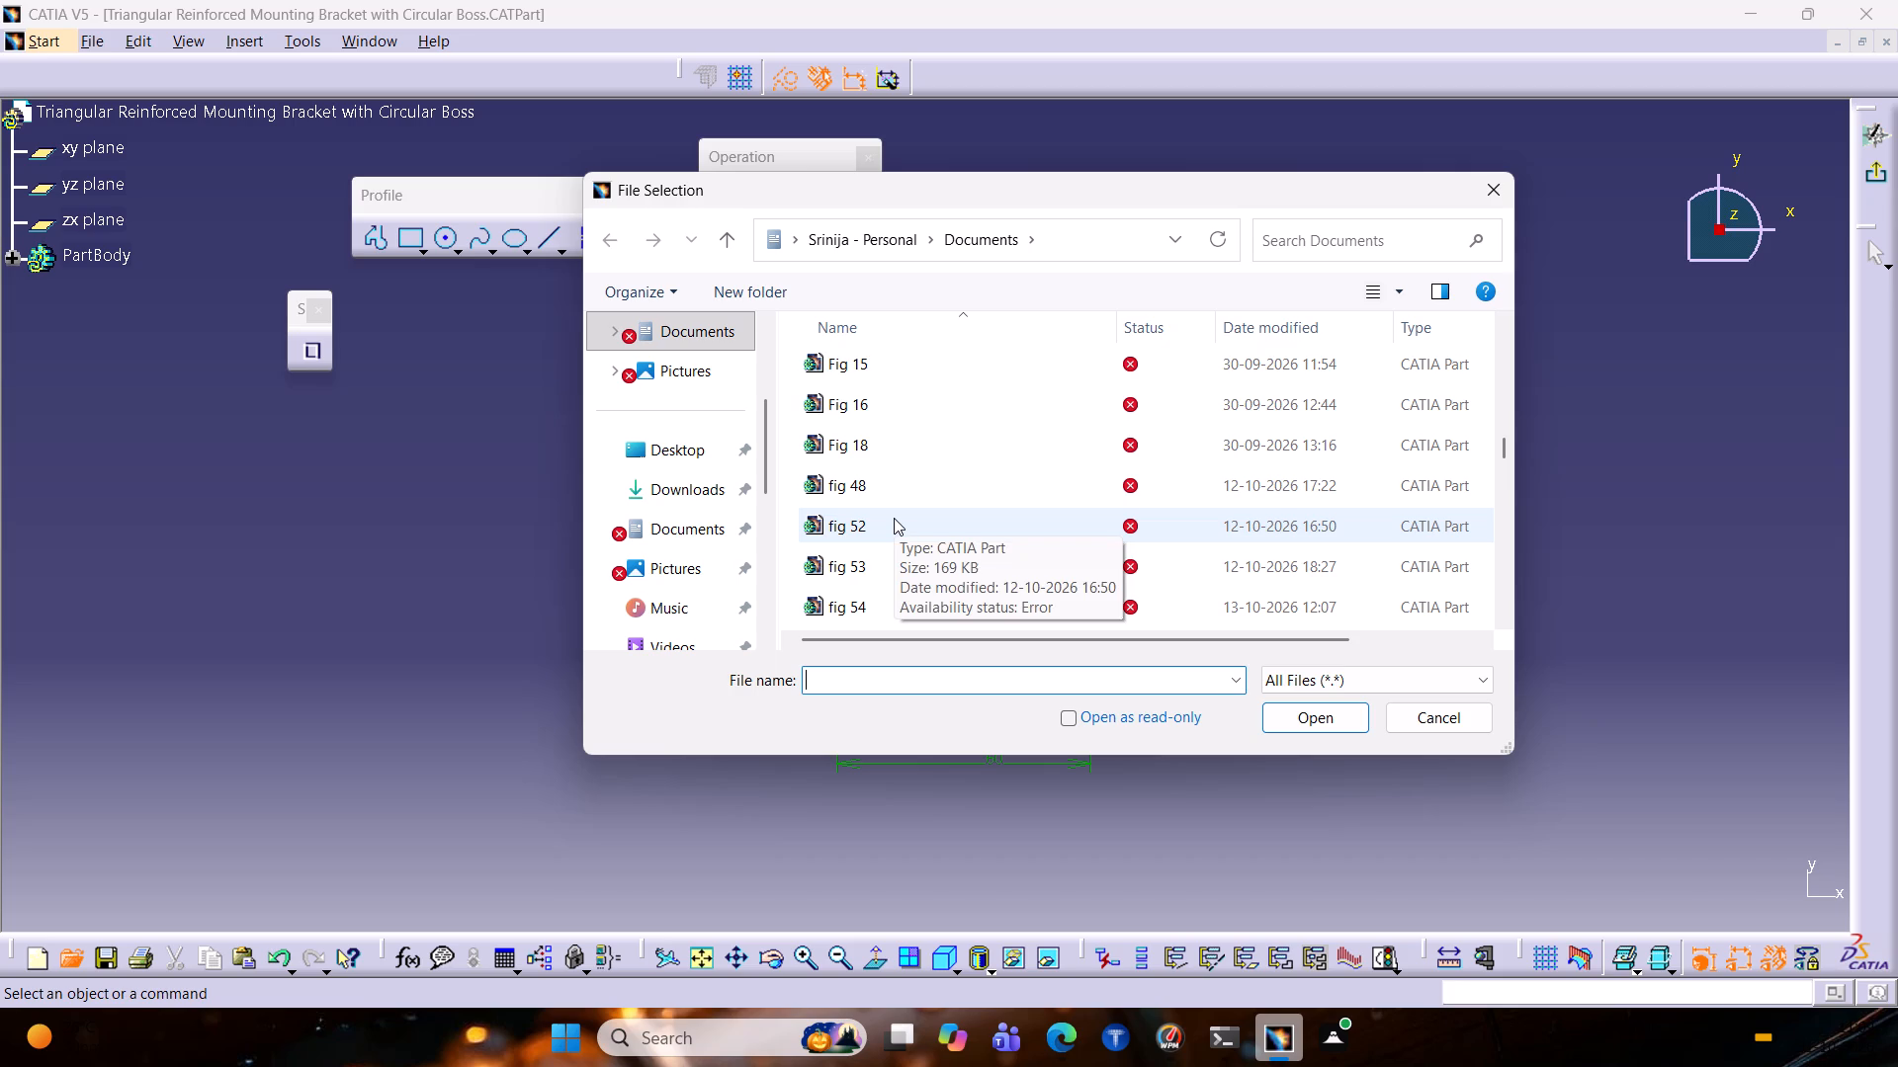
scroll(894, 518, up, 5)
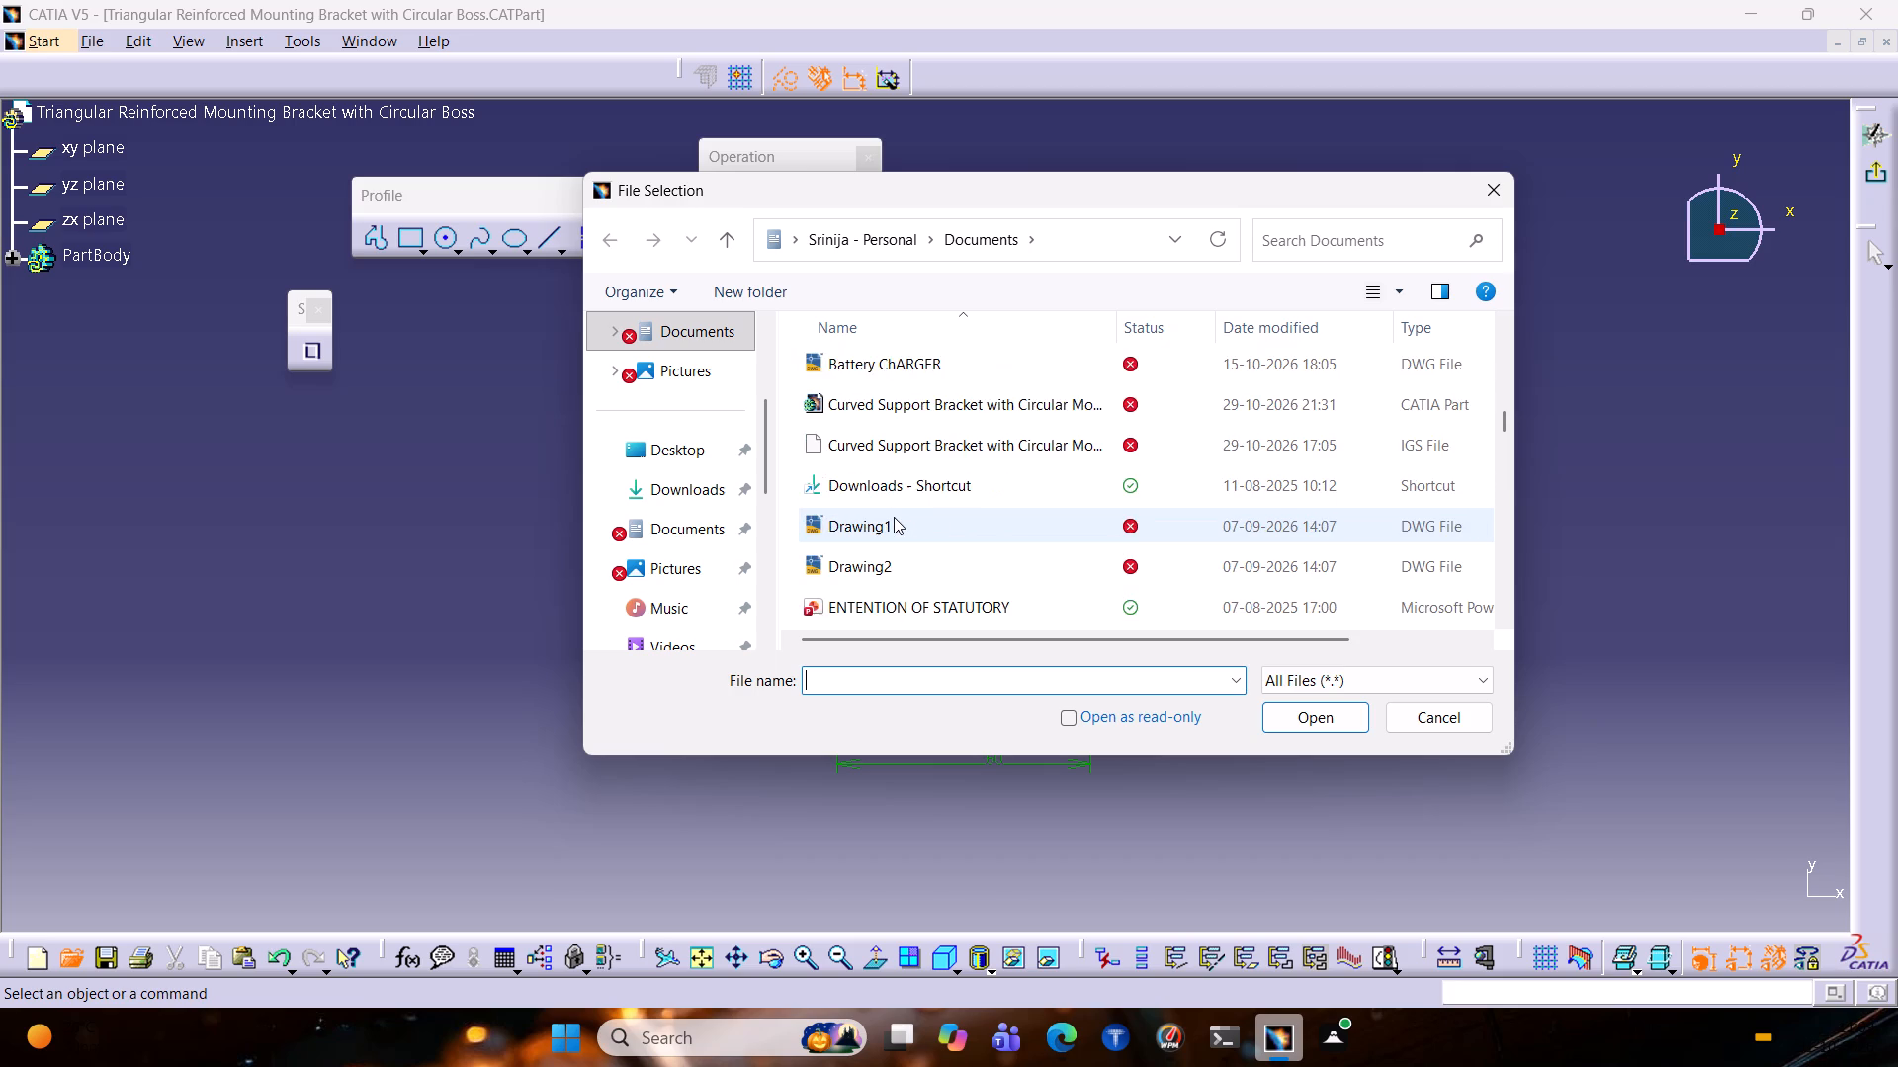
scroll(894, 516, down, 10)
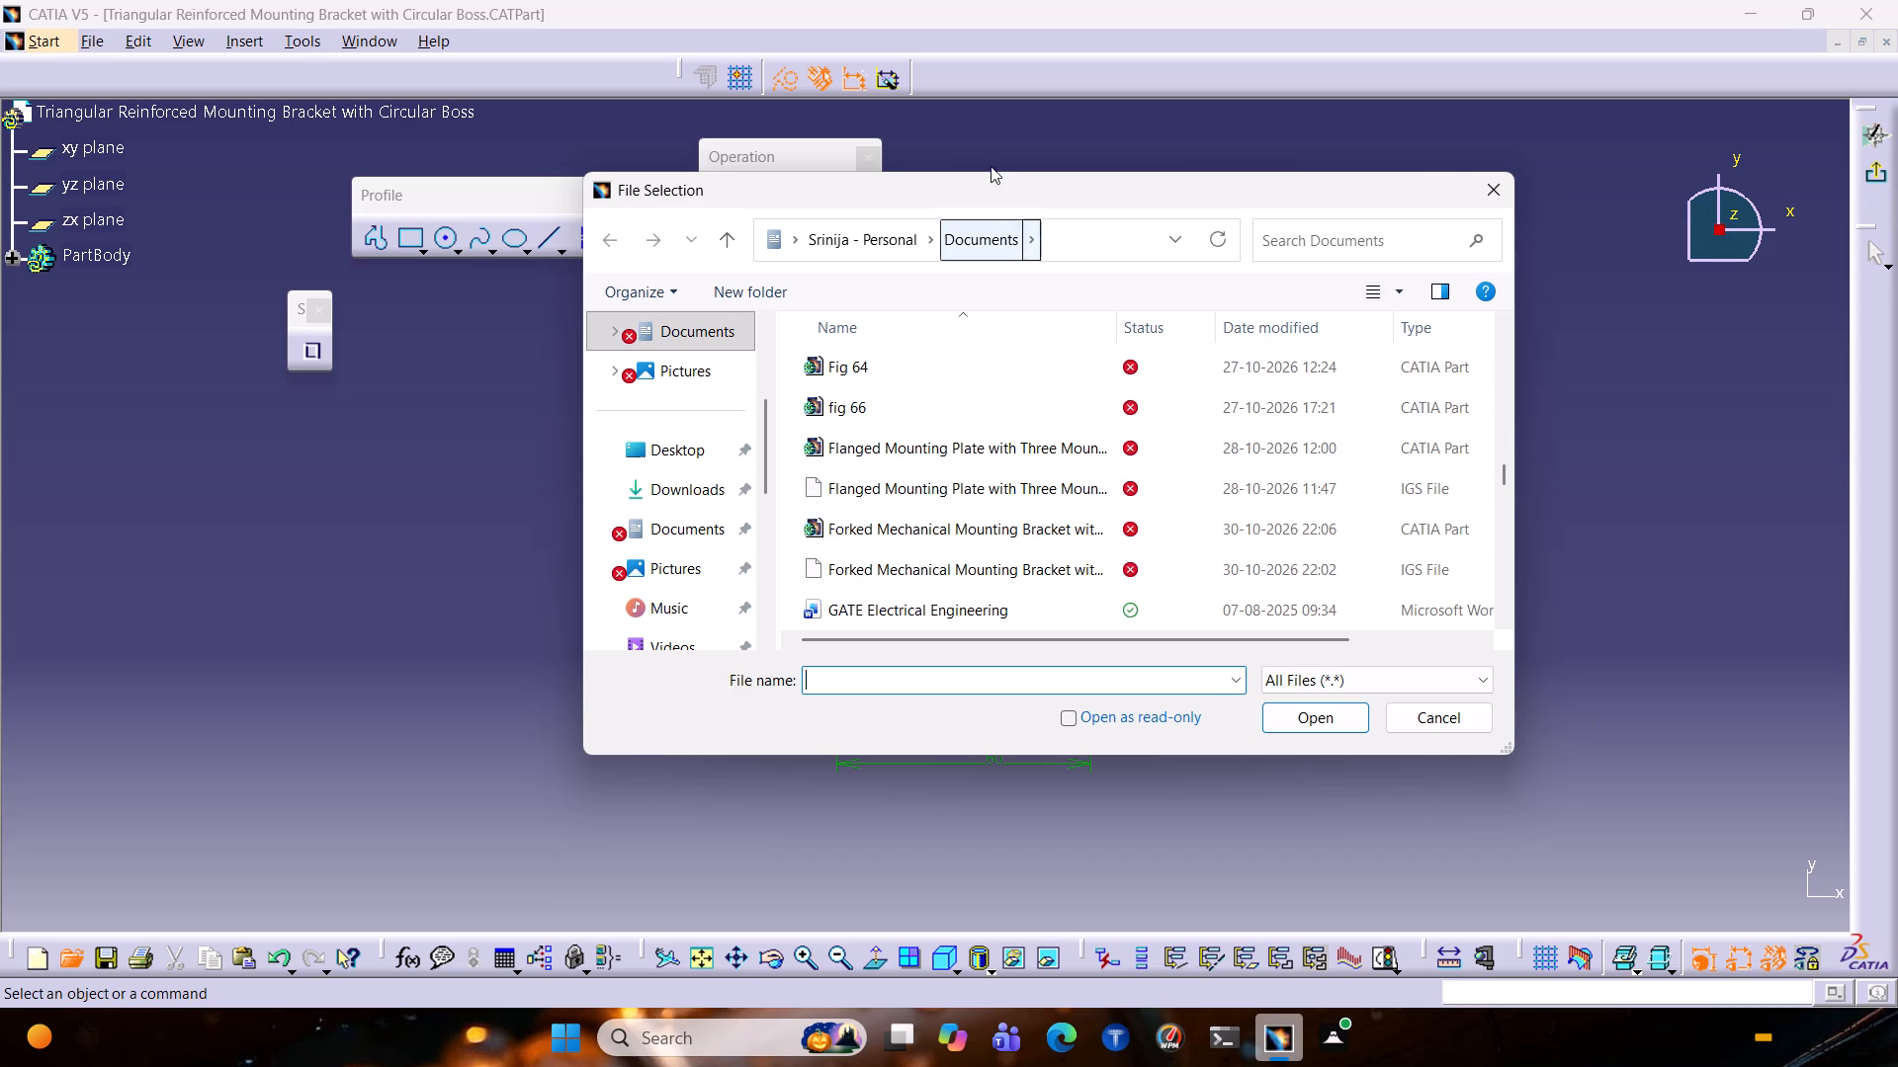
scroll(938, 434, up, 6)
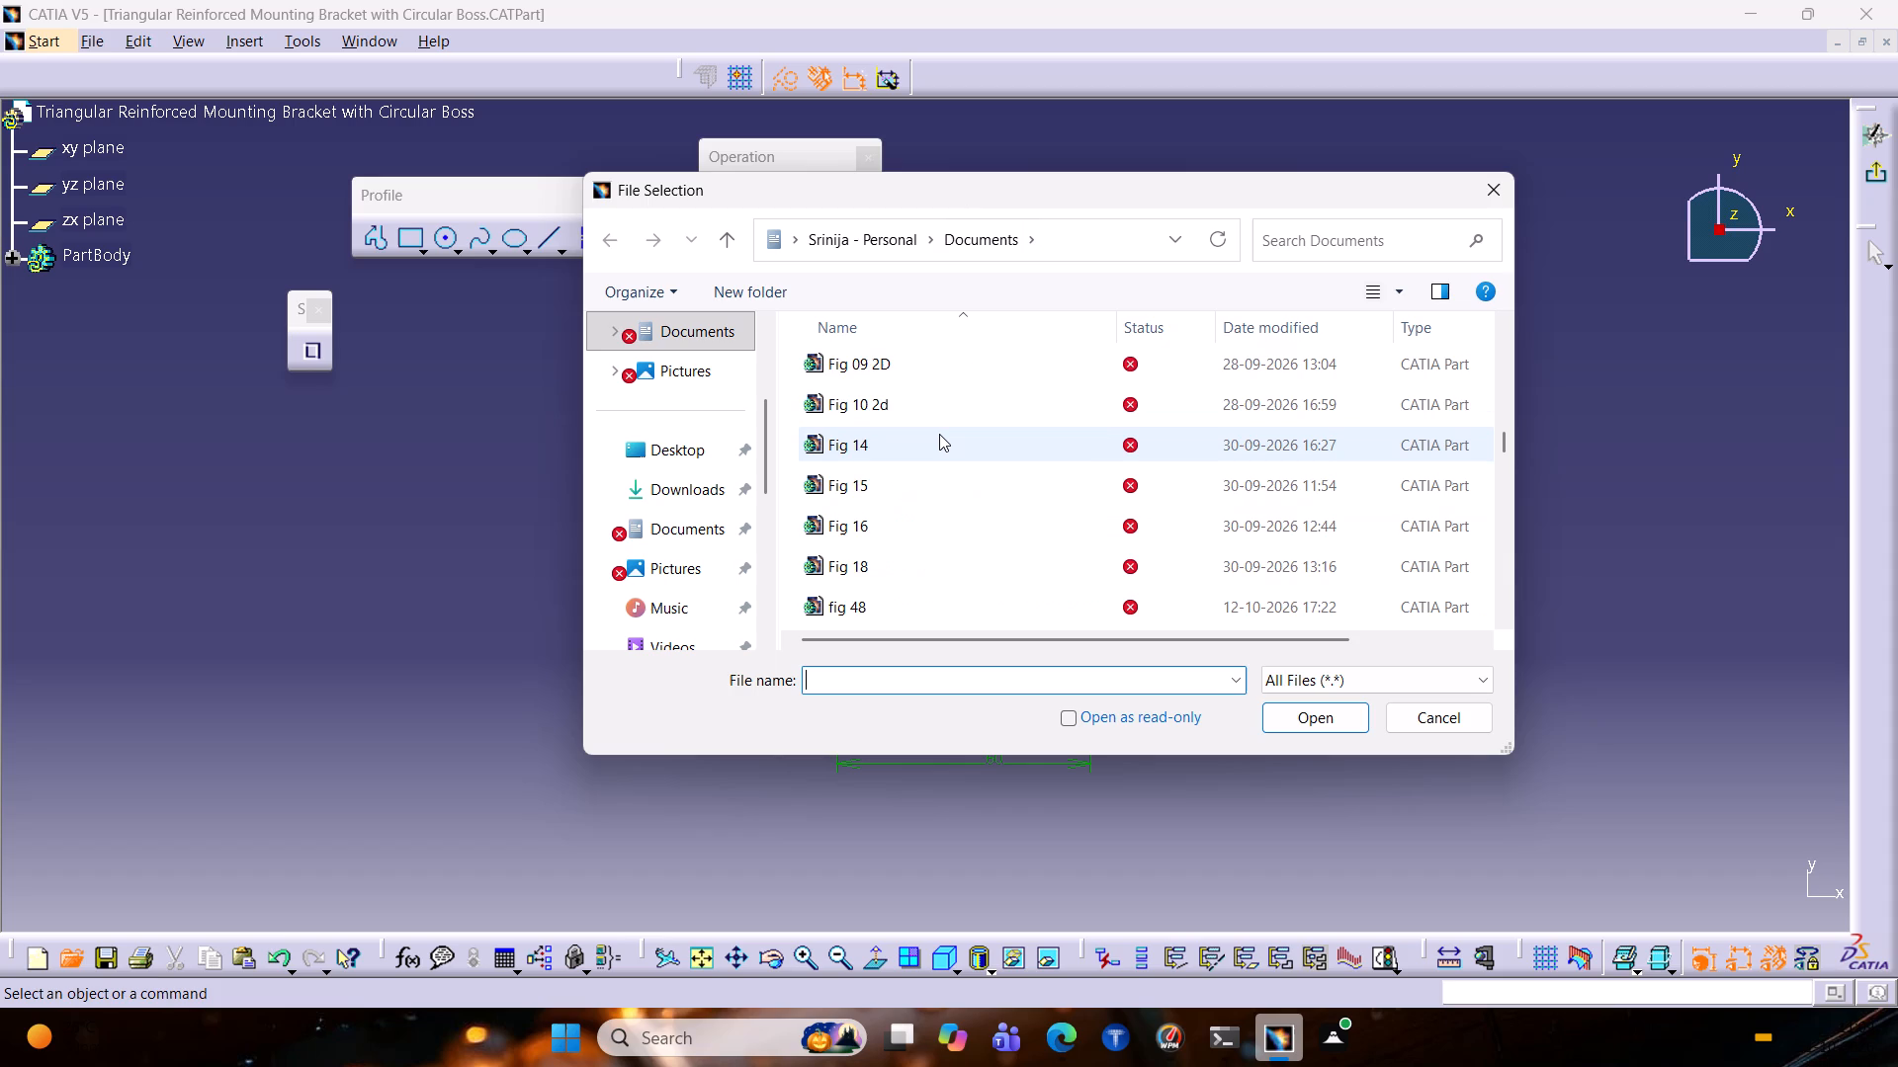
scroll(939, 434, up, 7)
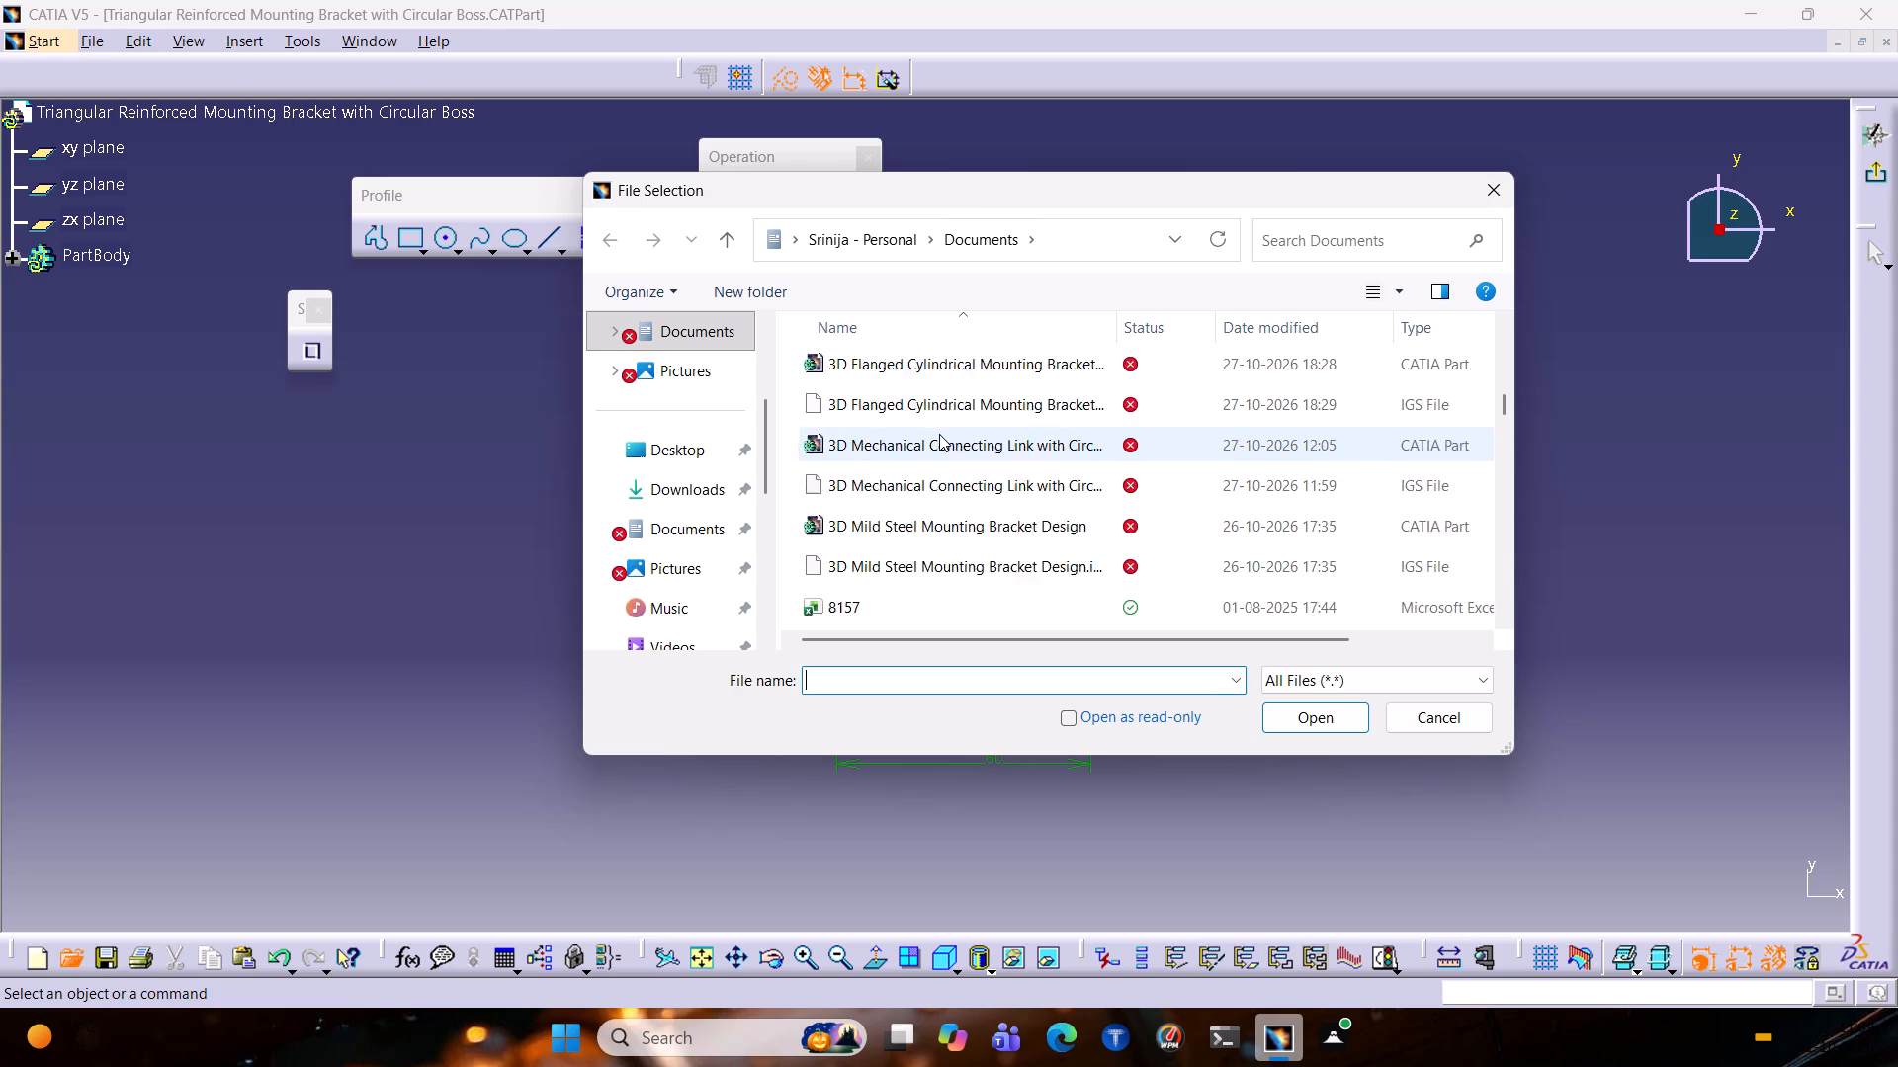
scroll(939, 434, up, 9)
scroll(941, 433, down, 3)
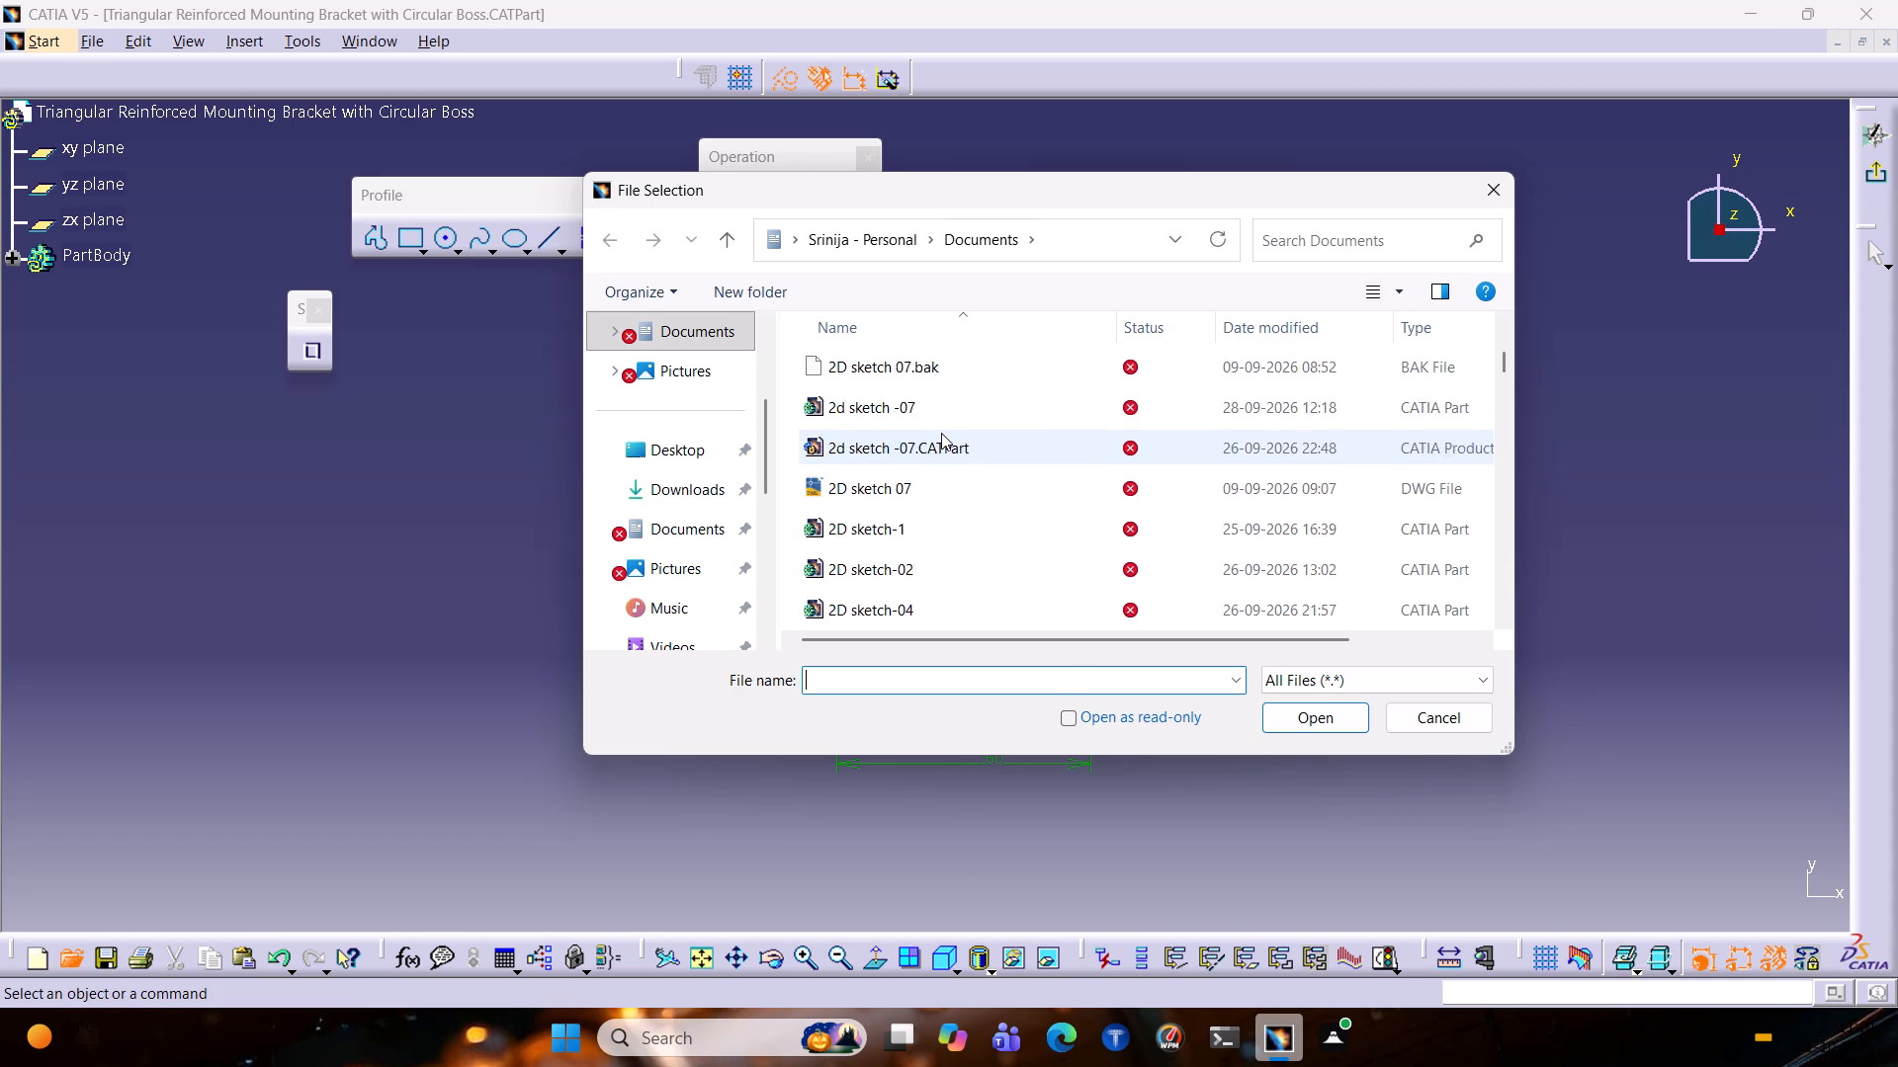
scroll(941, 433, down, 14)
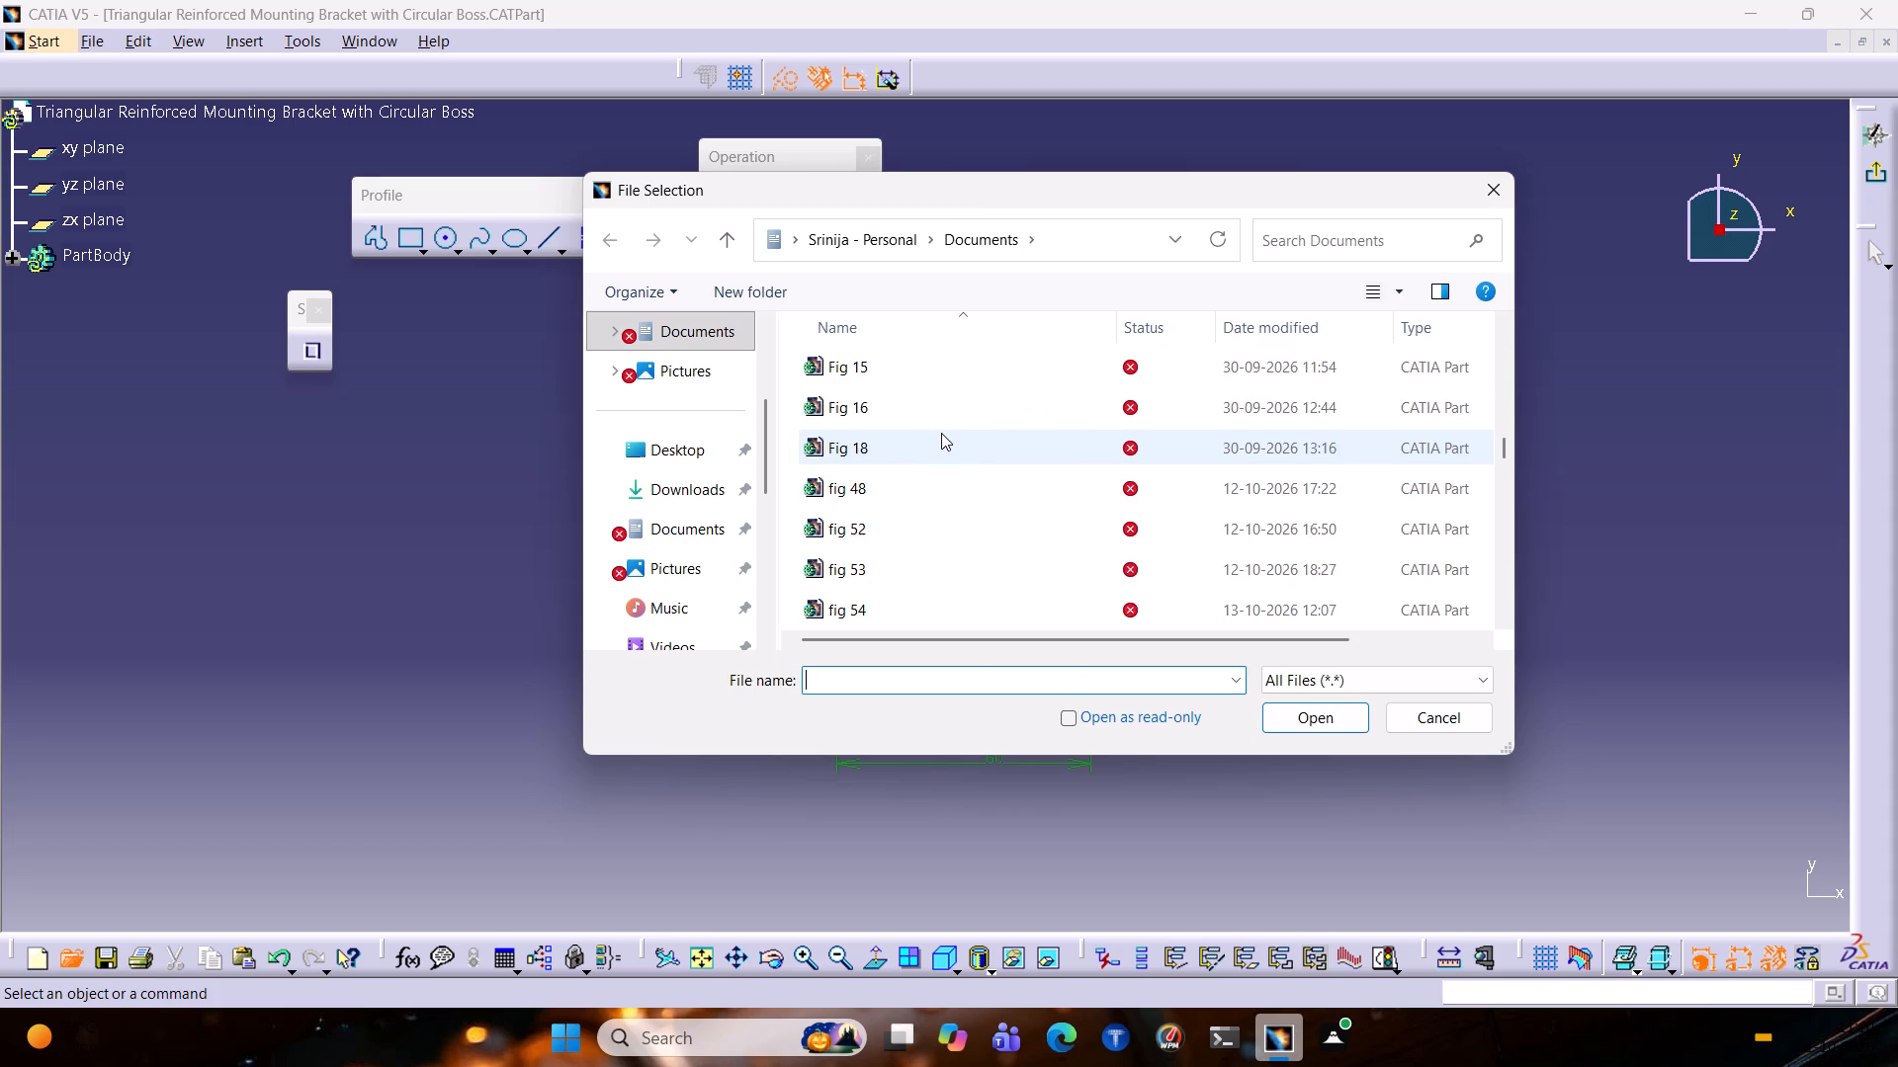
scroll(941, 433, down, 10)
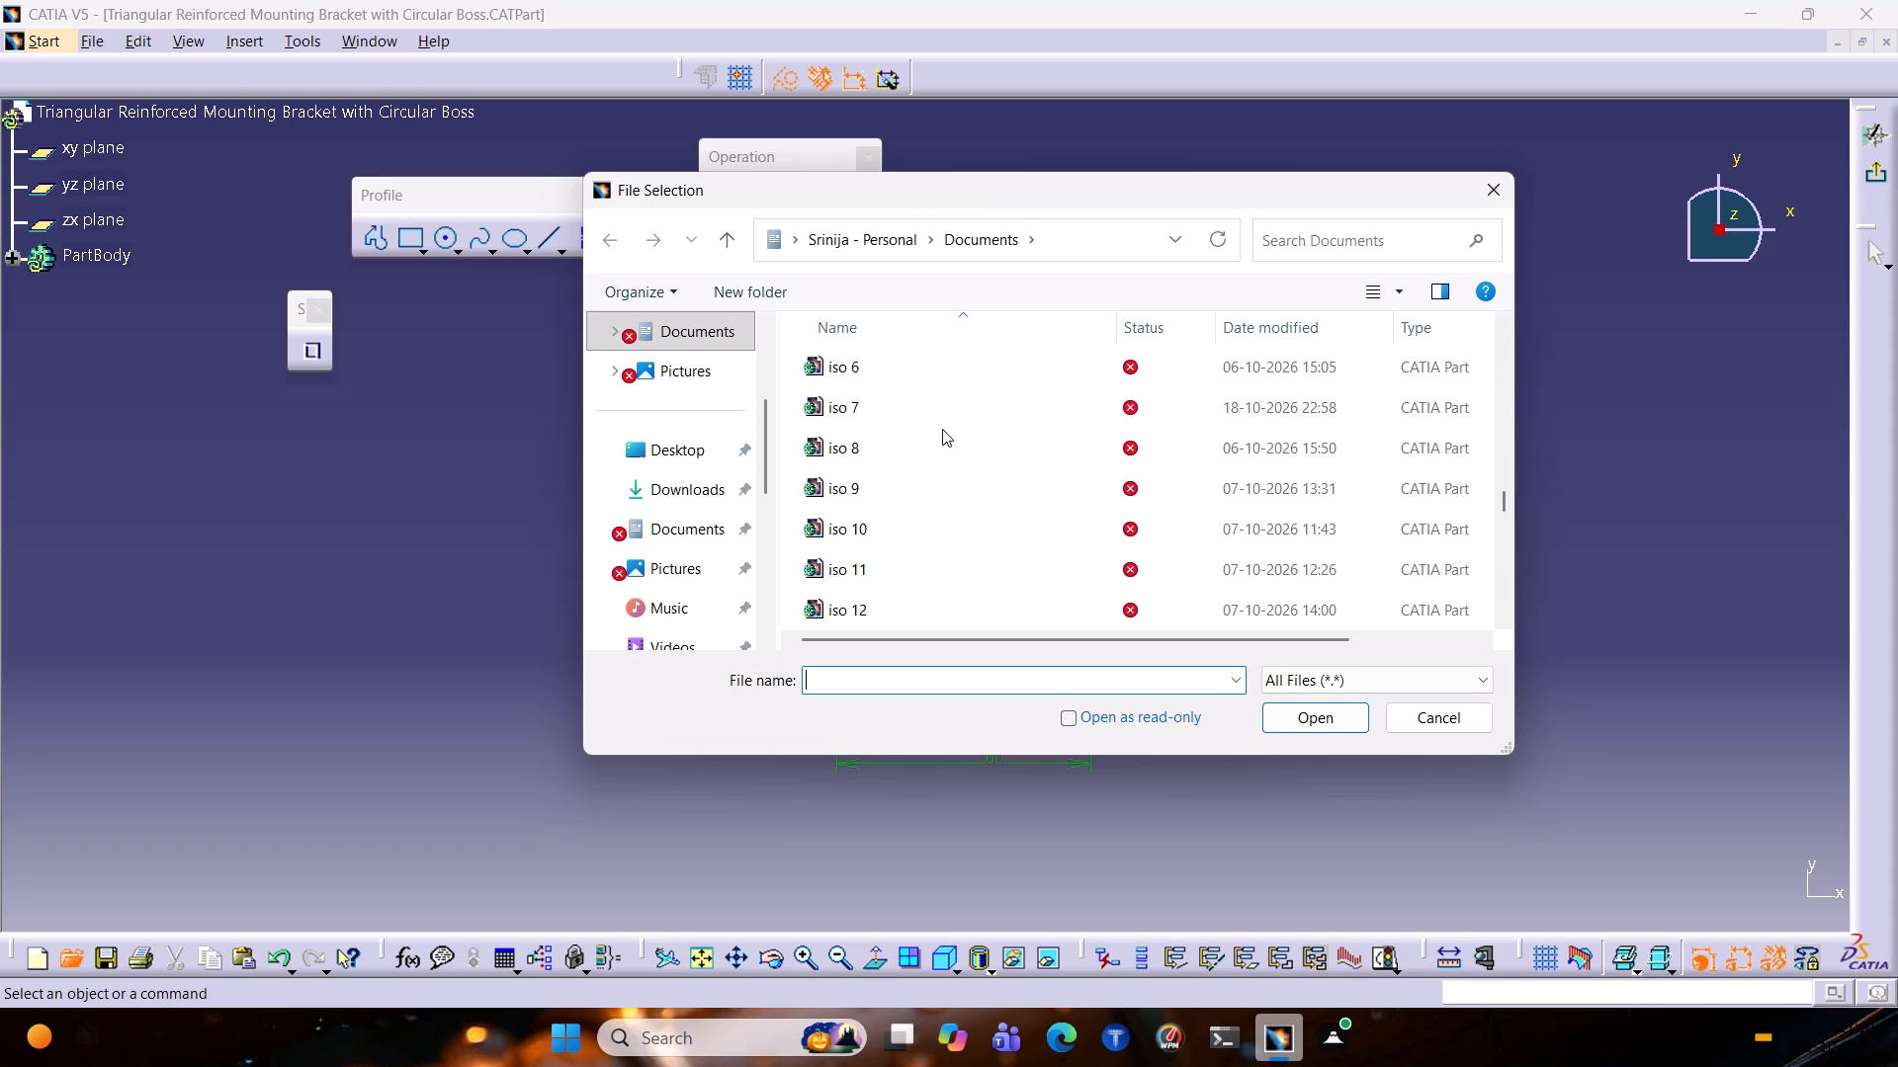
scroll(942, 429, down, 7)
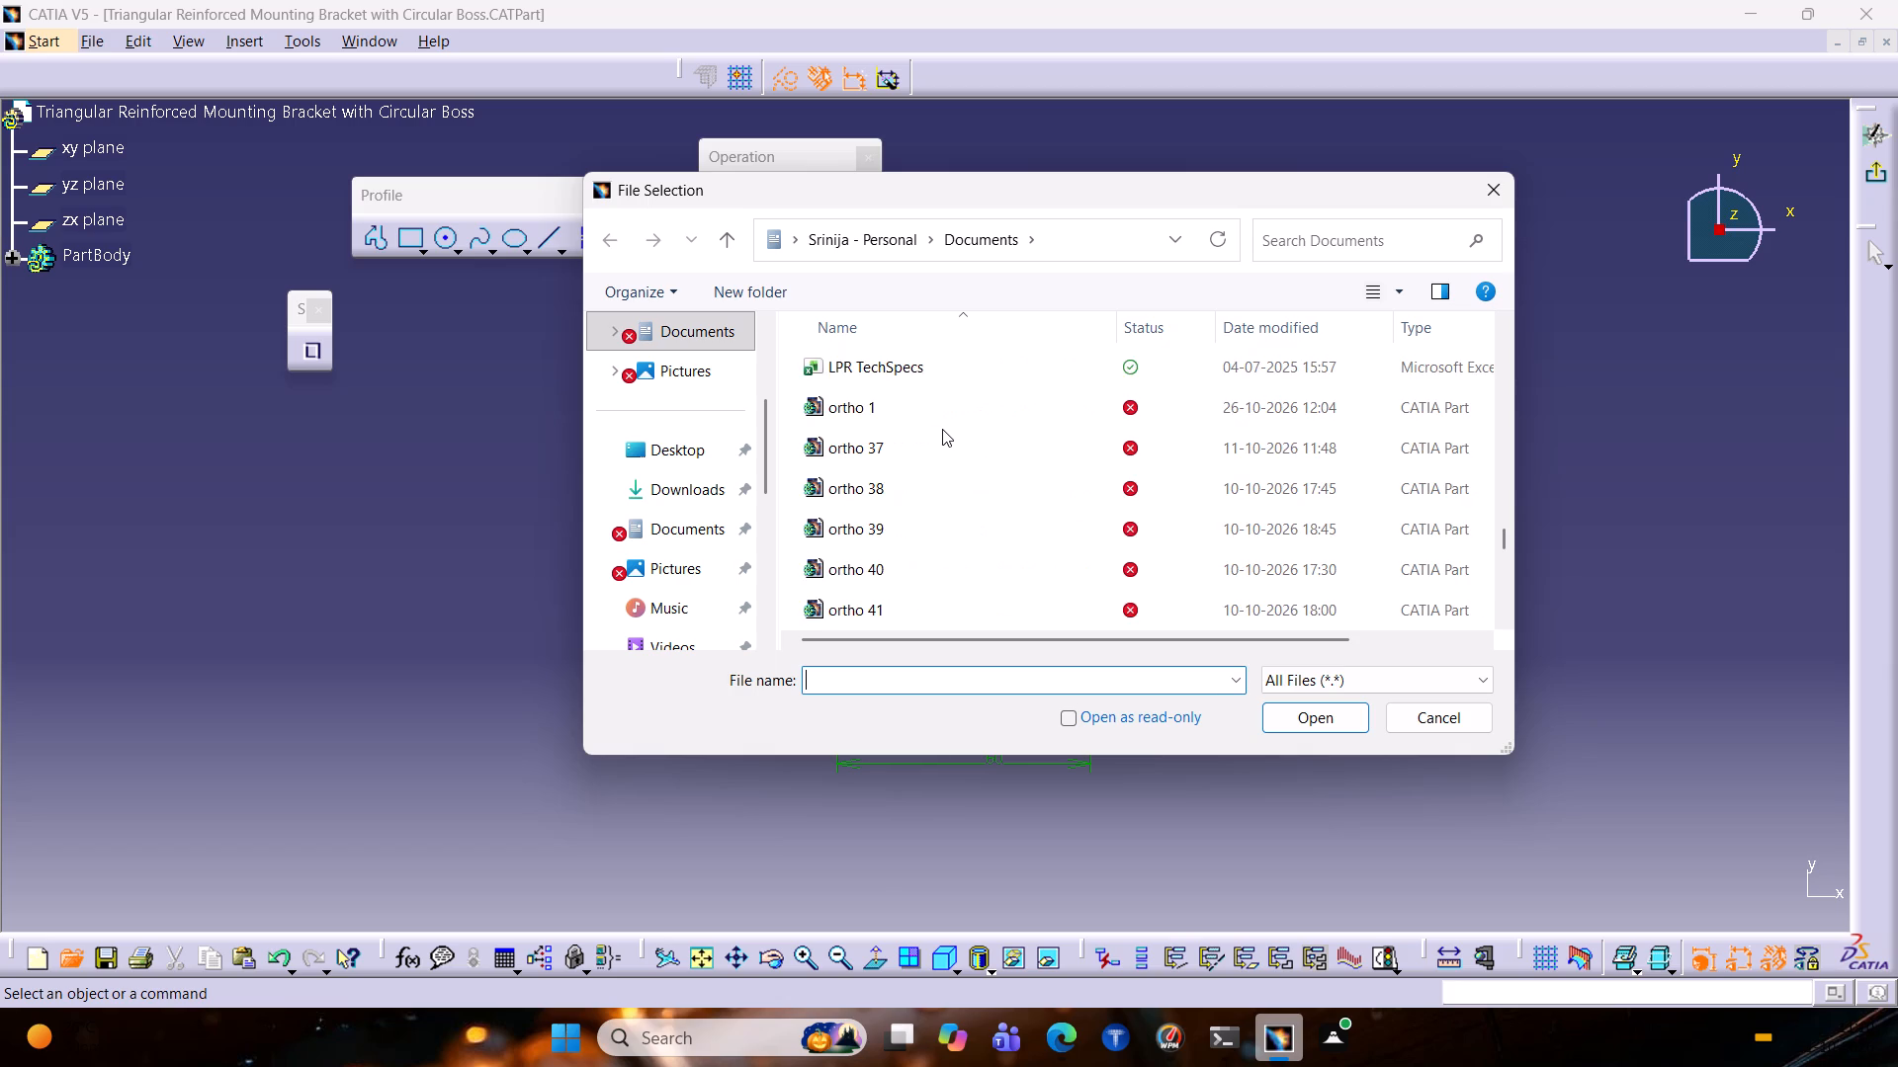
scroll(942, 429, down, 2)
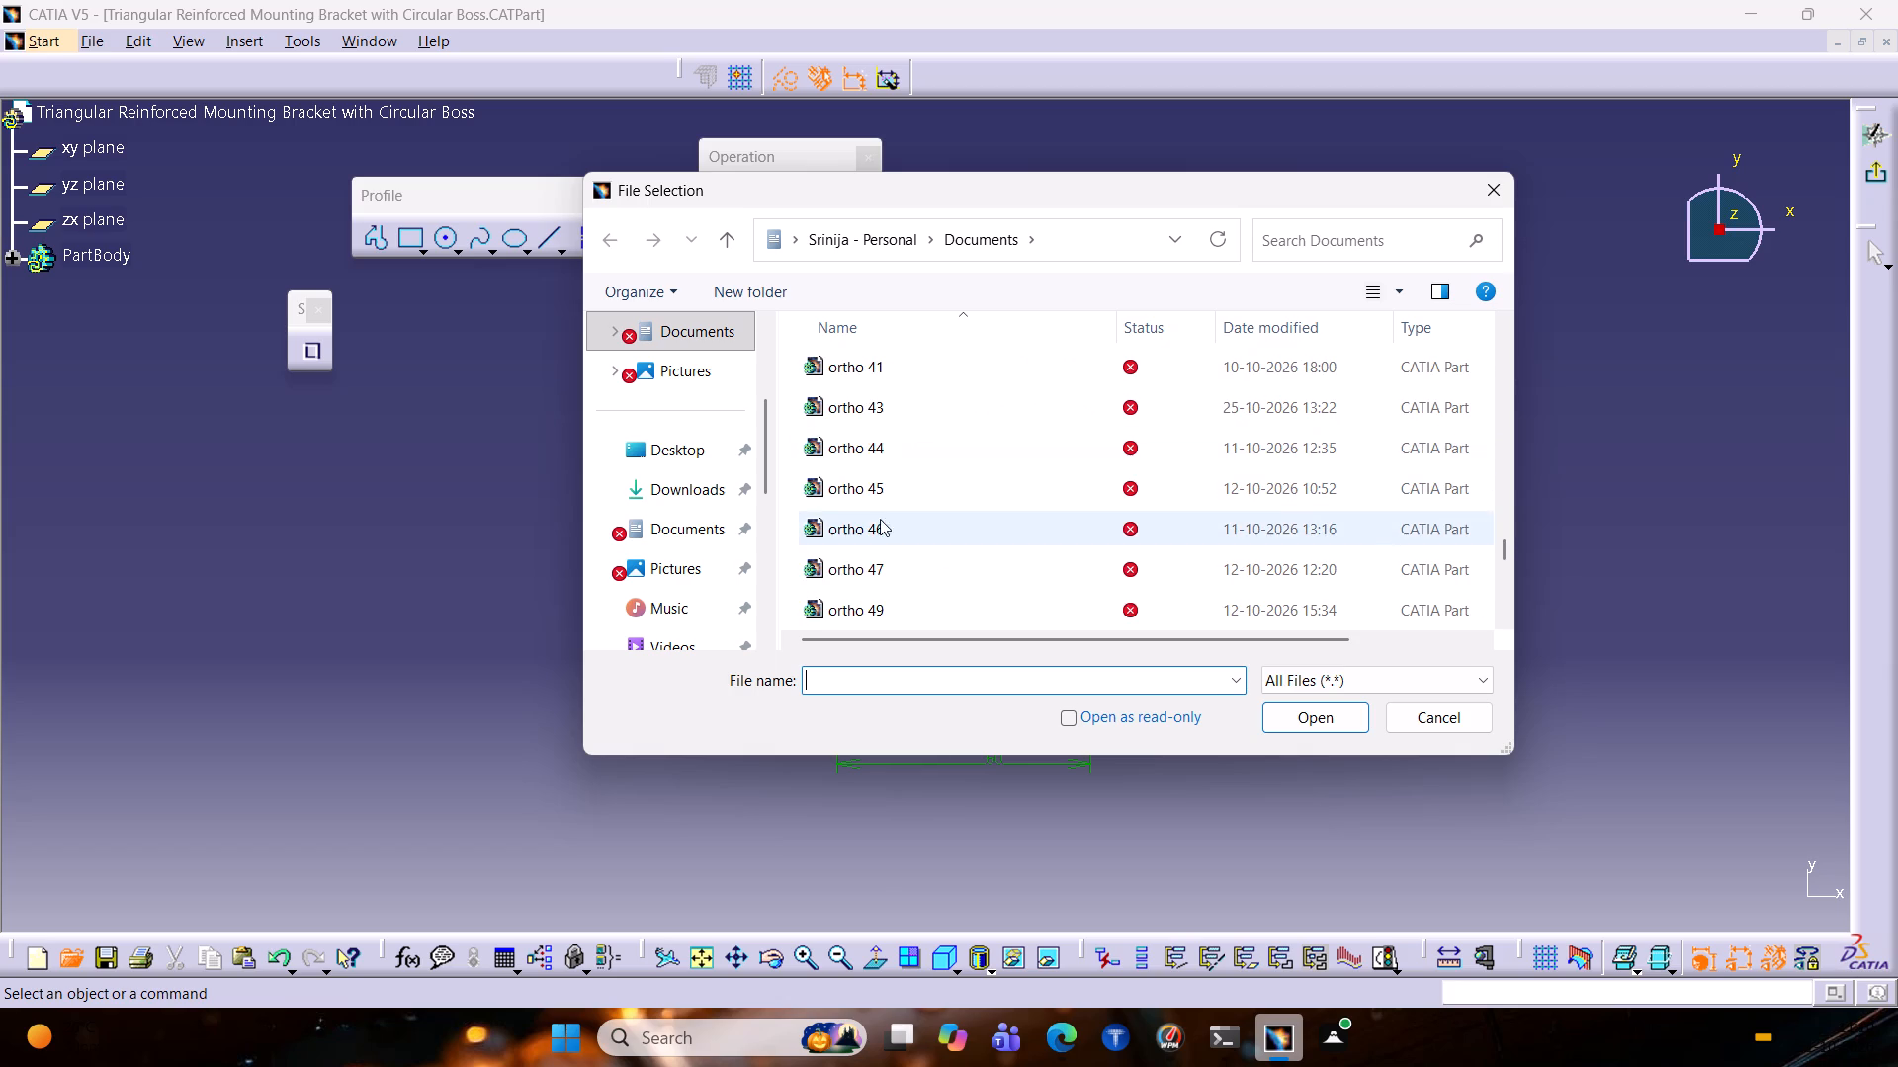
click(879, 525)
click(1349, 712)
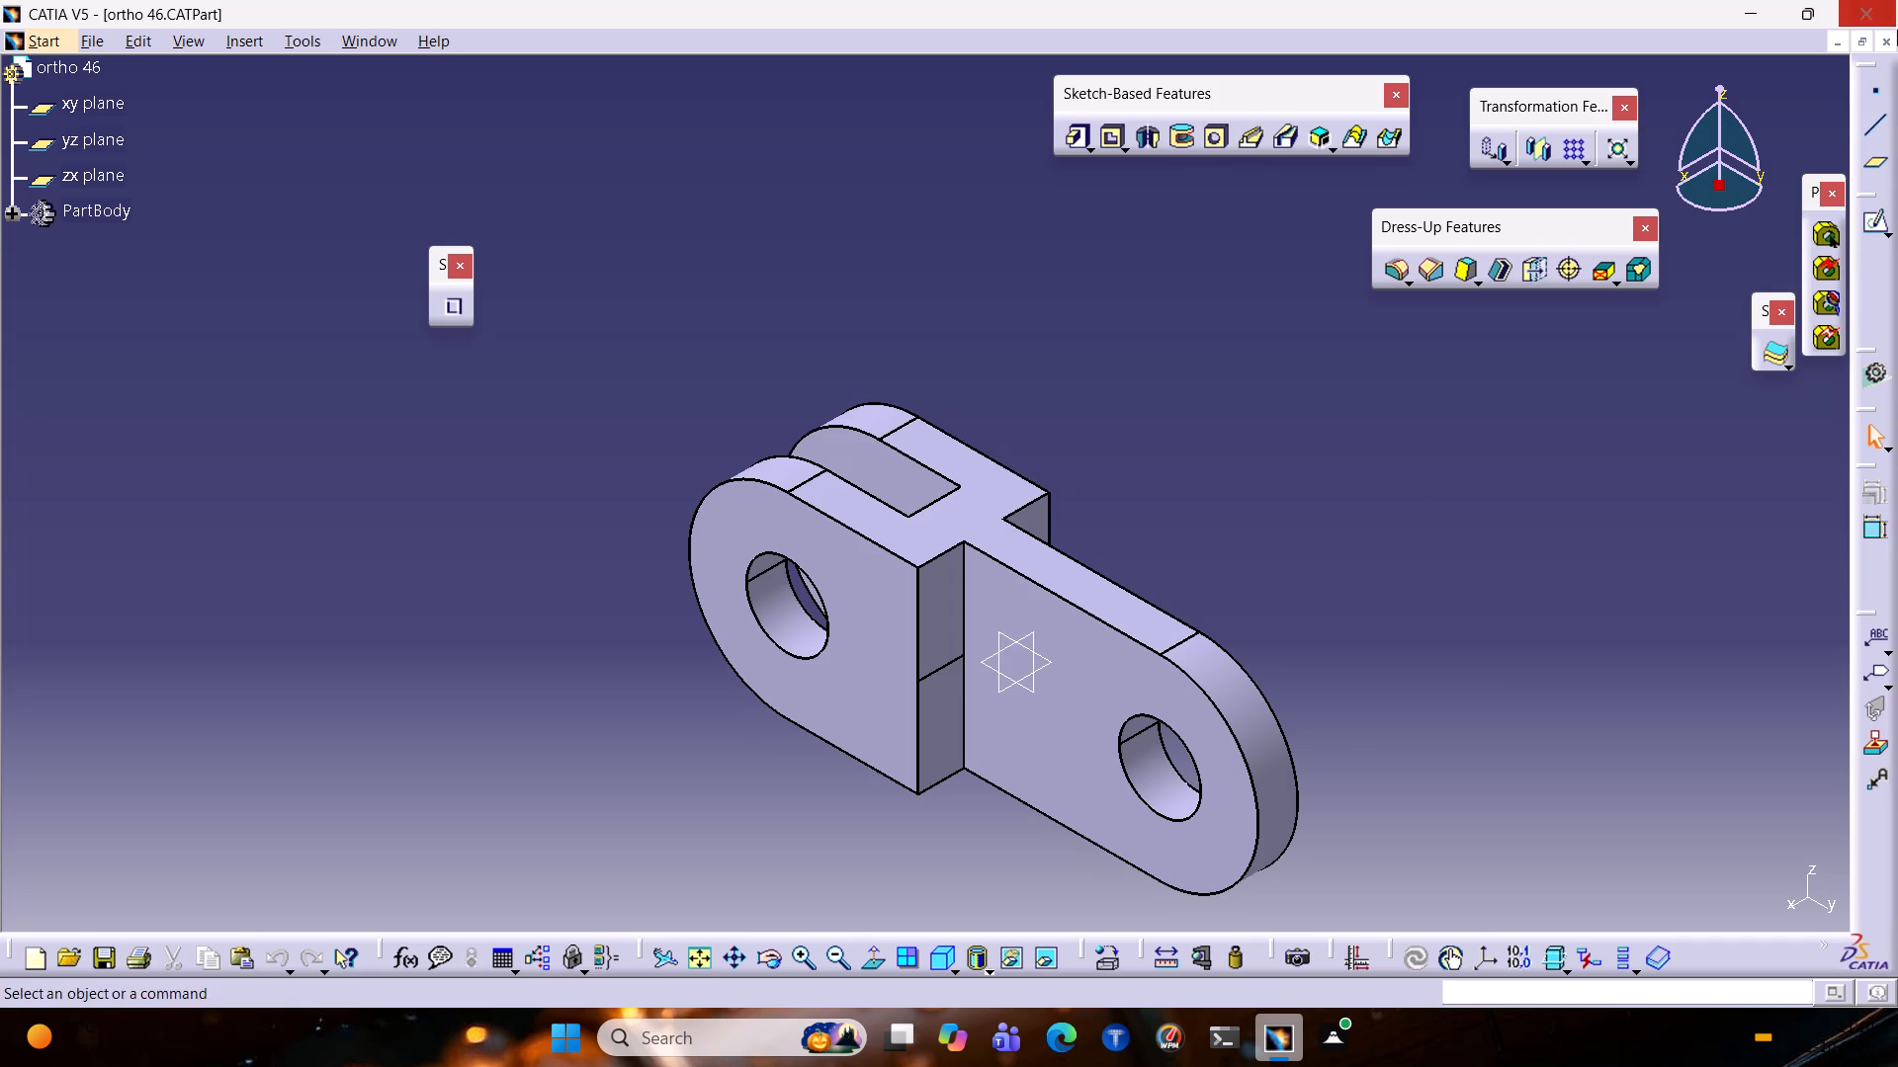
Close ortho 46 and return to the bracket sketch, keeping the bracket document open.
click(1889, 47)
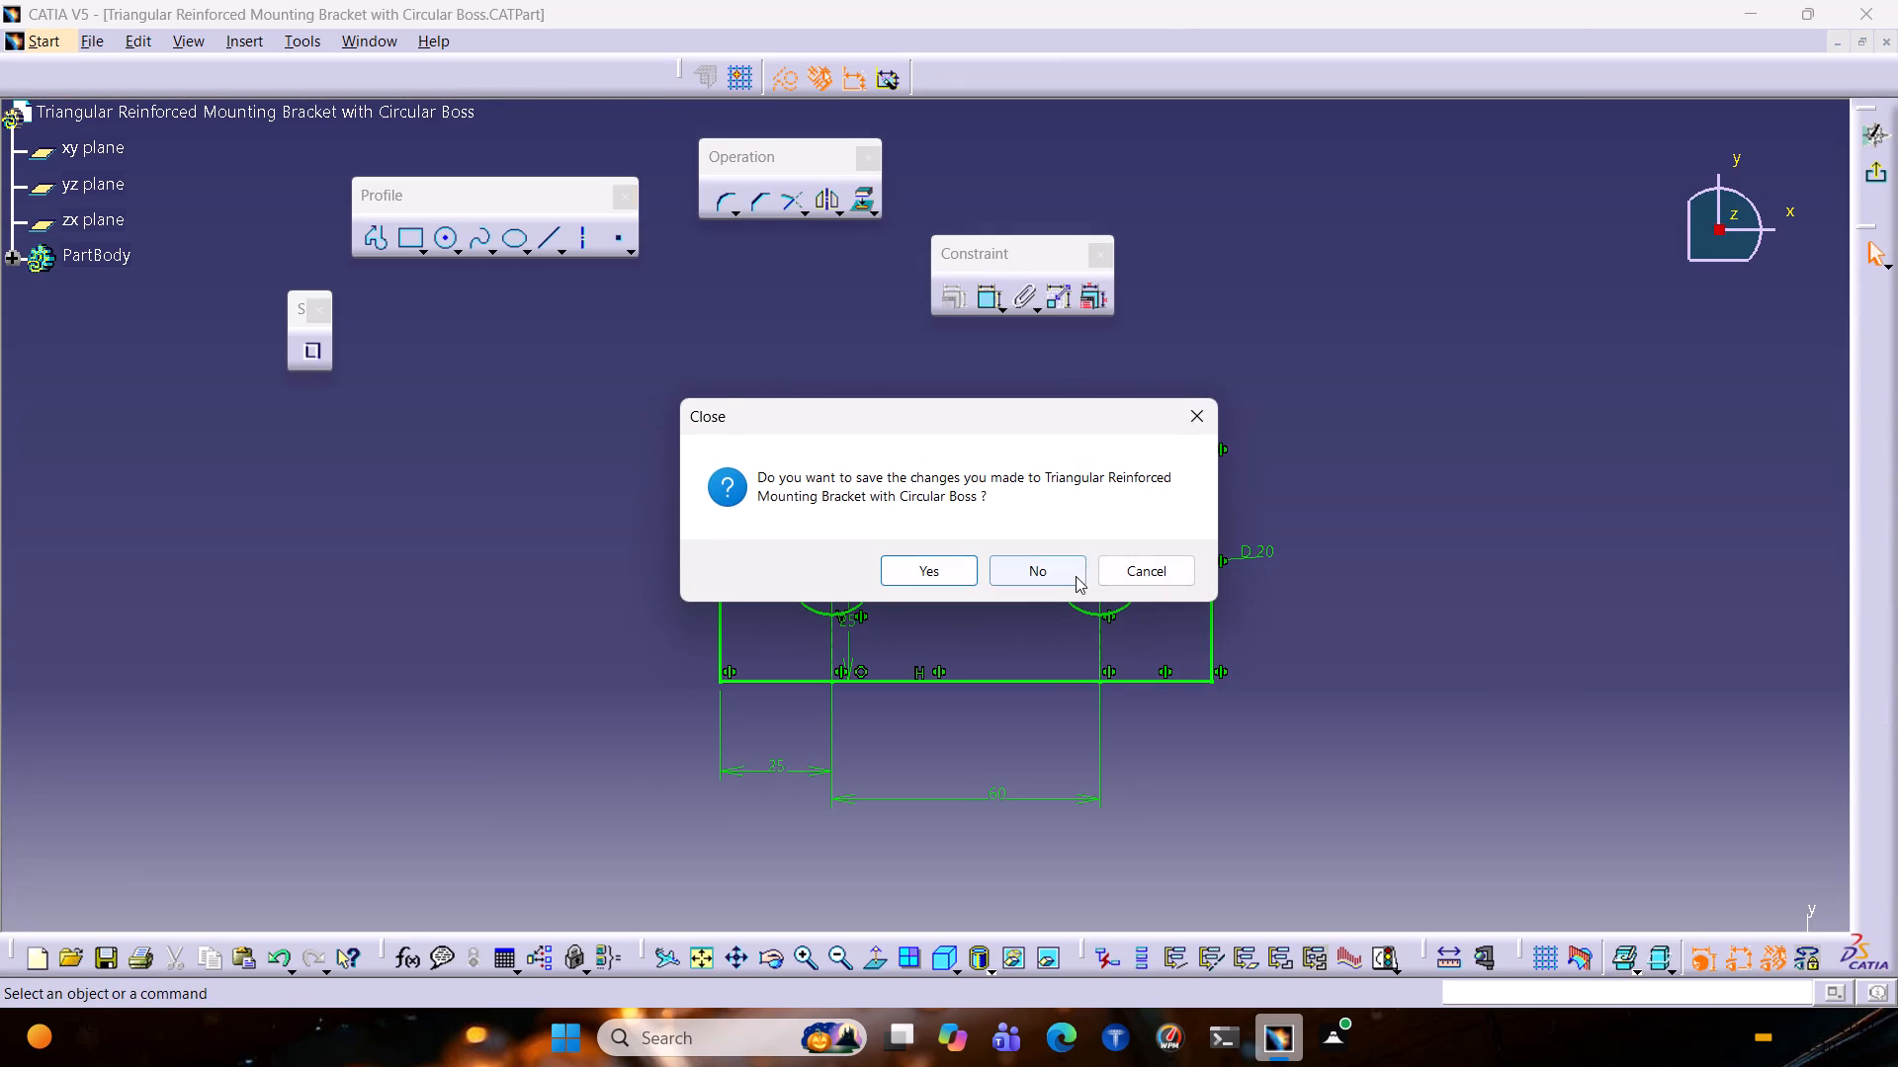
click(1203, 420)
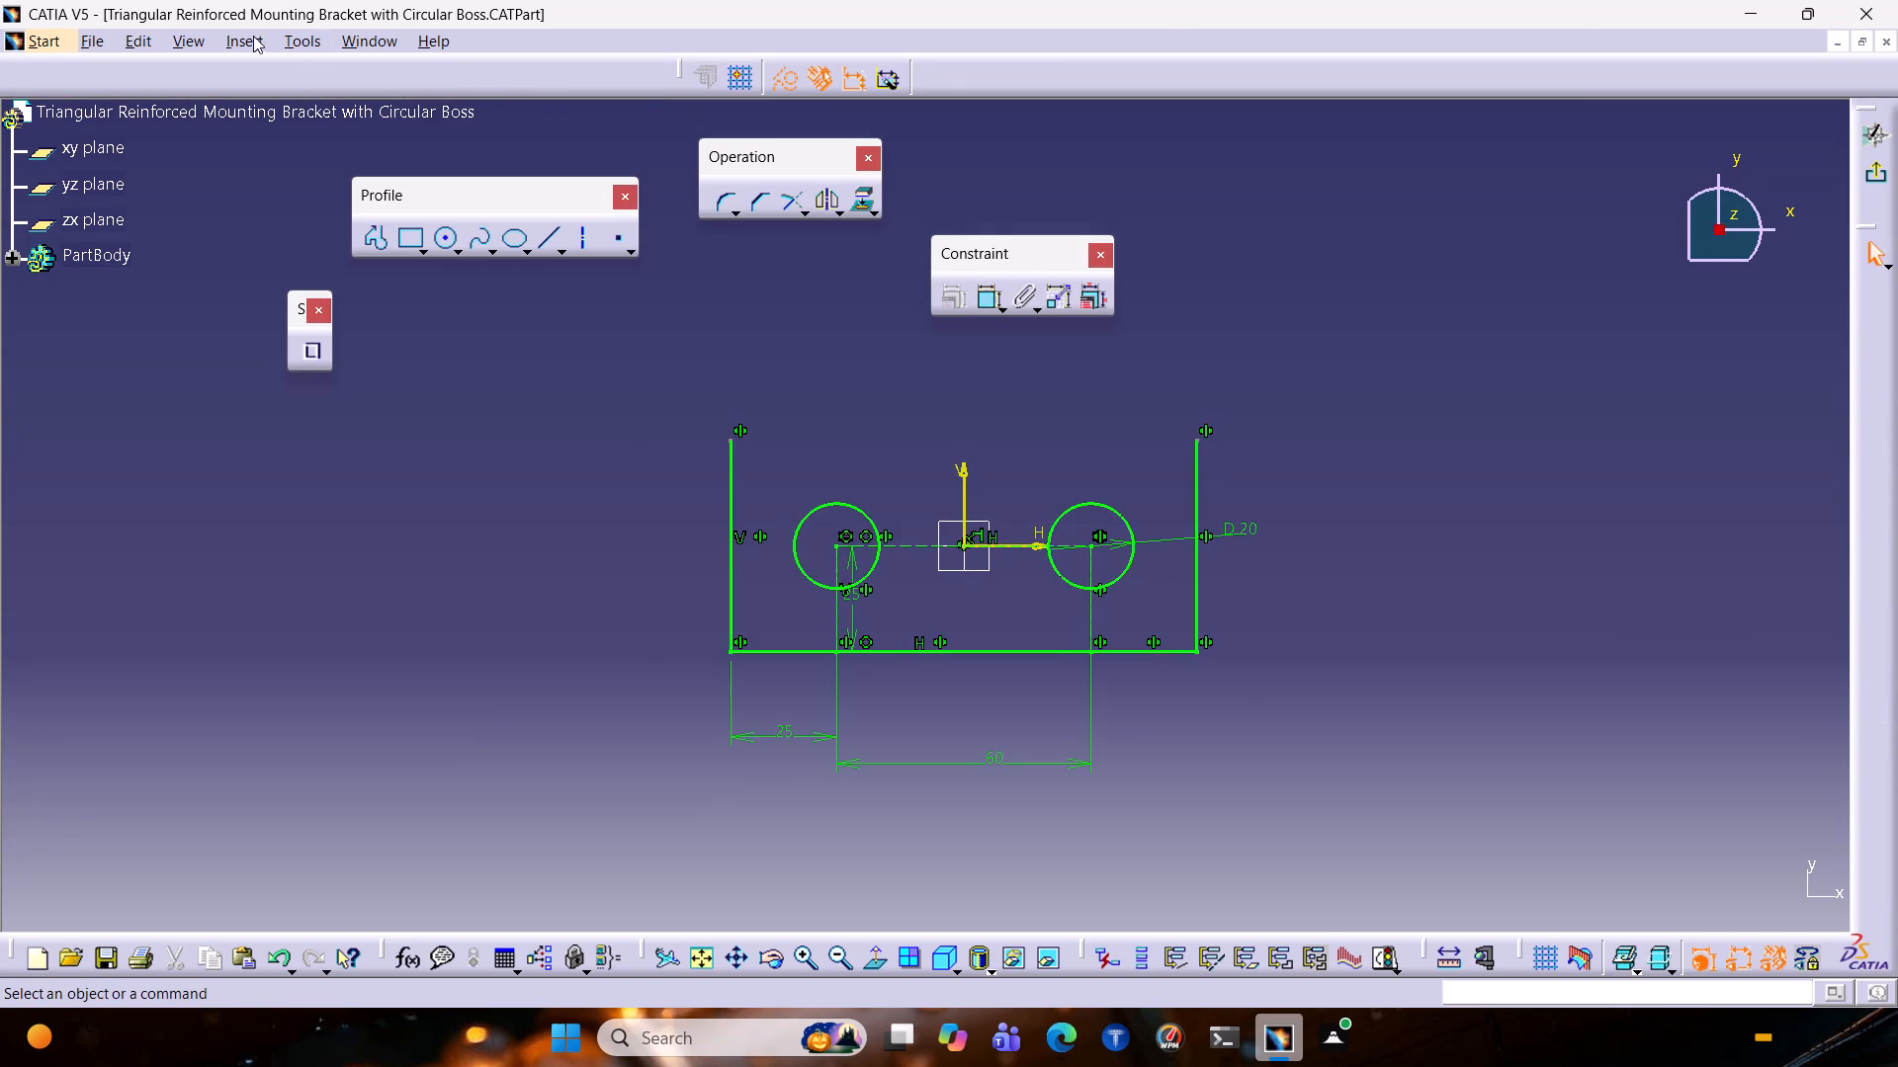
Search the Documents folder for "ortho" and open the part ortho 47.
click(90, 48)
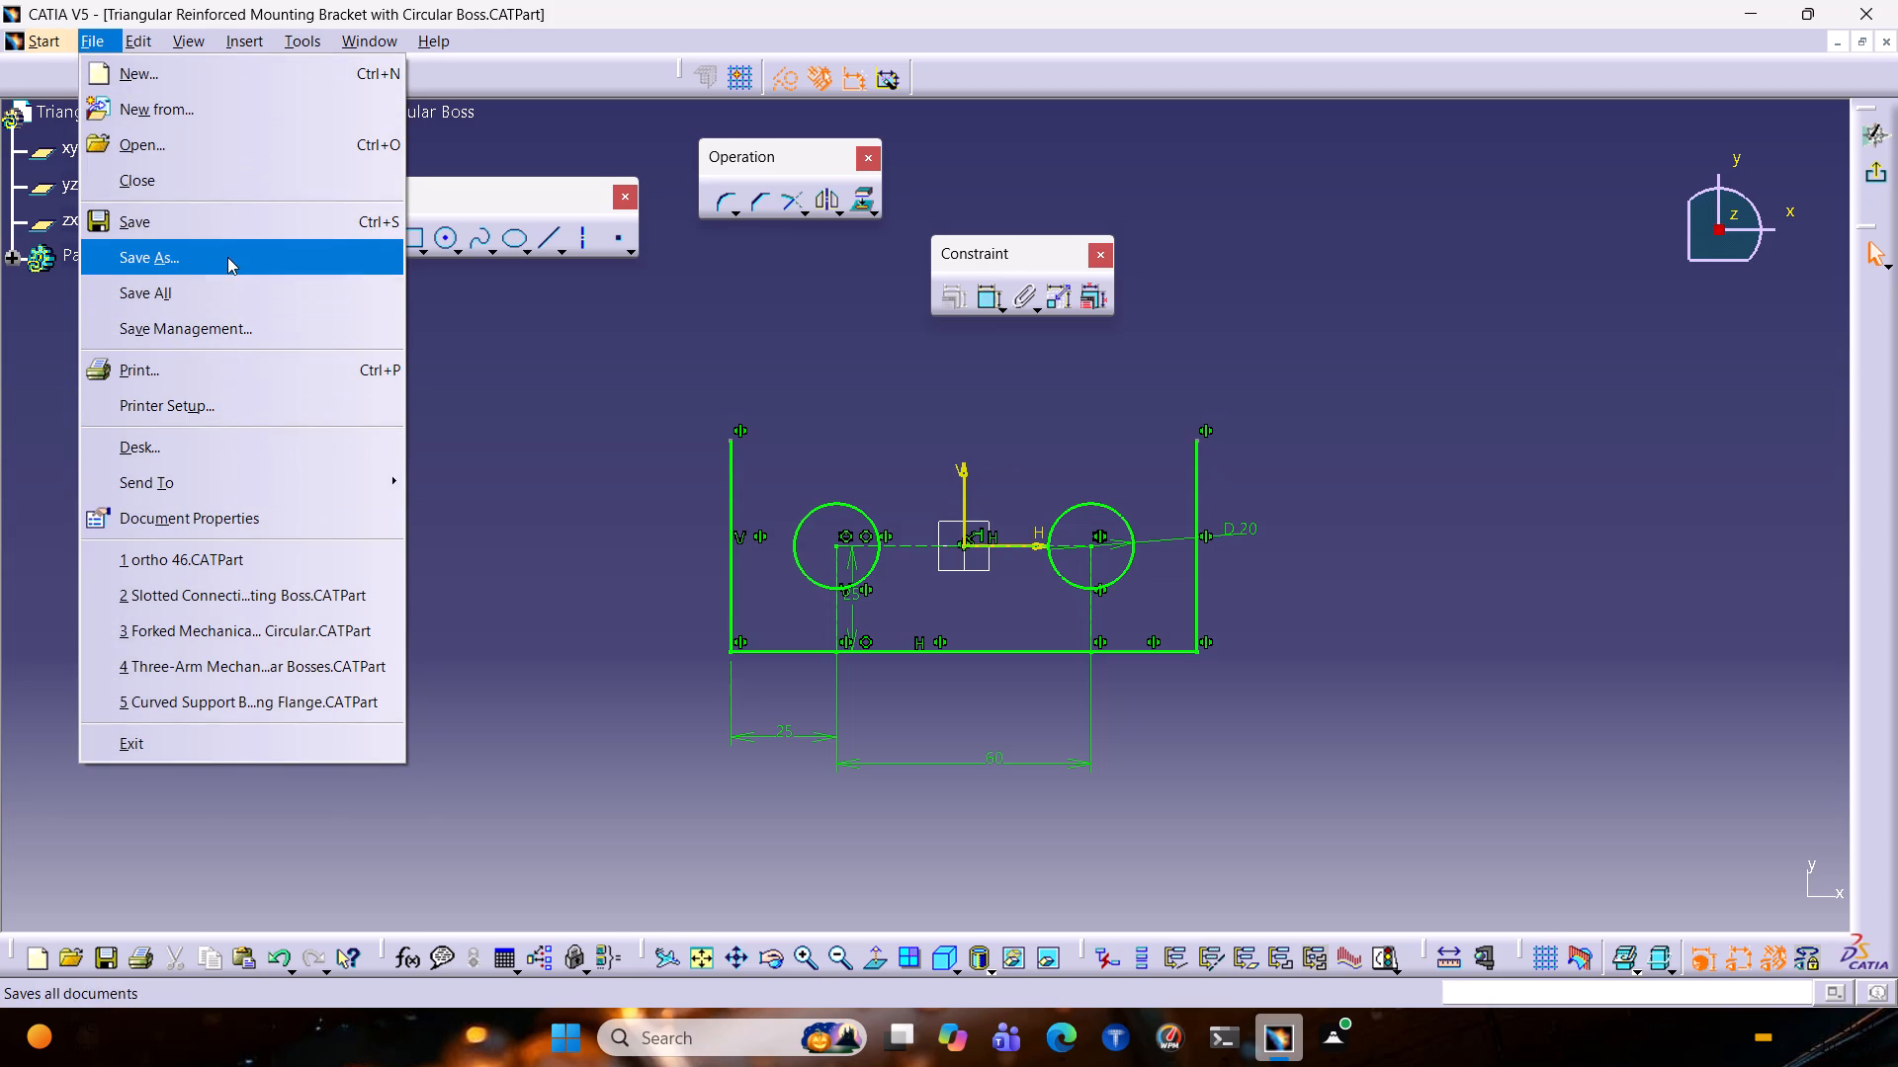
click(213, 150)
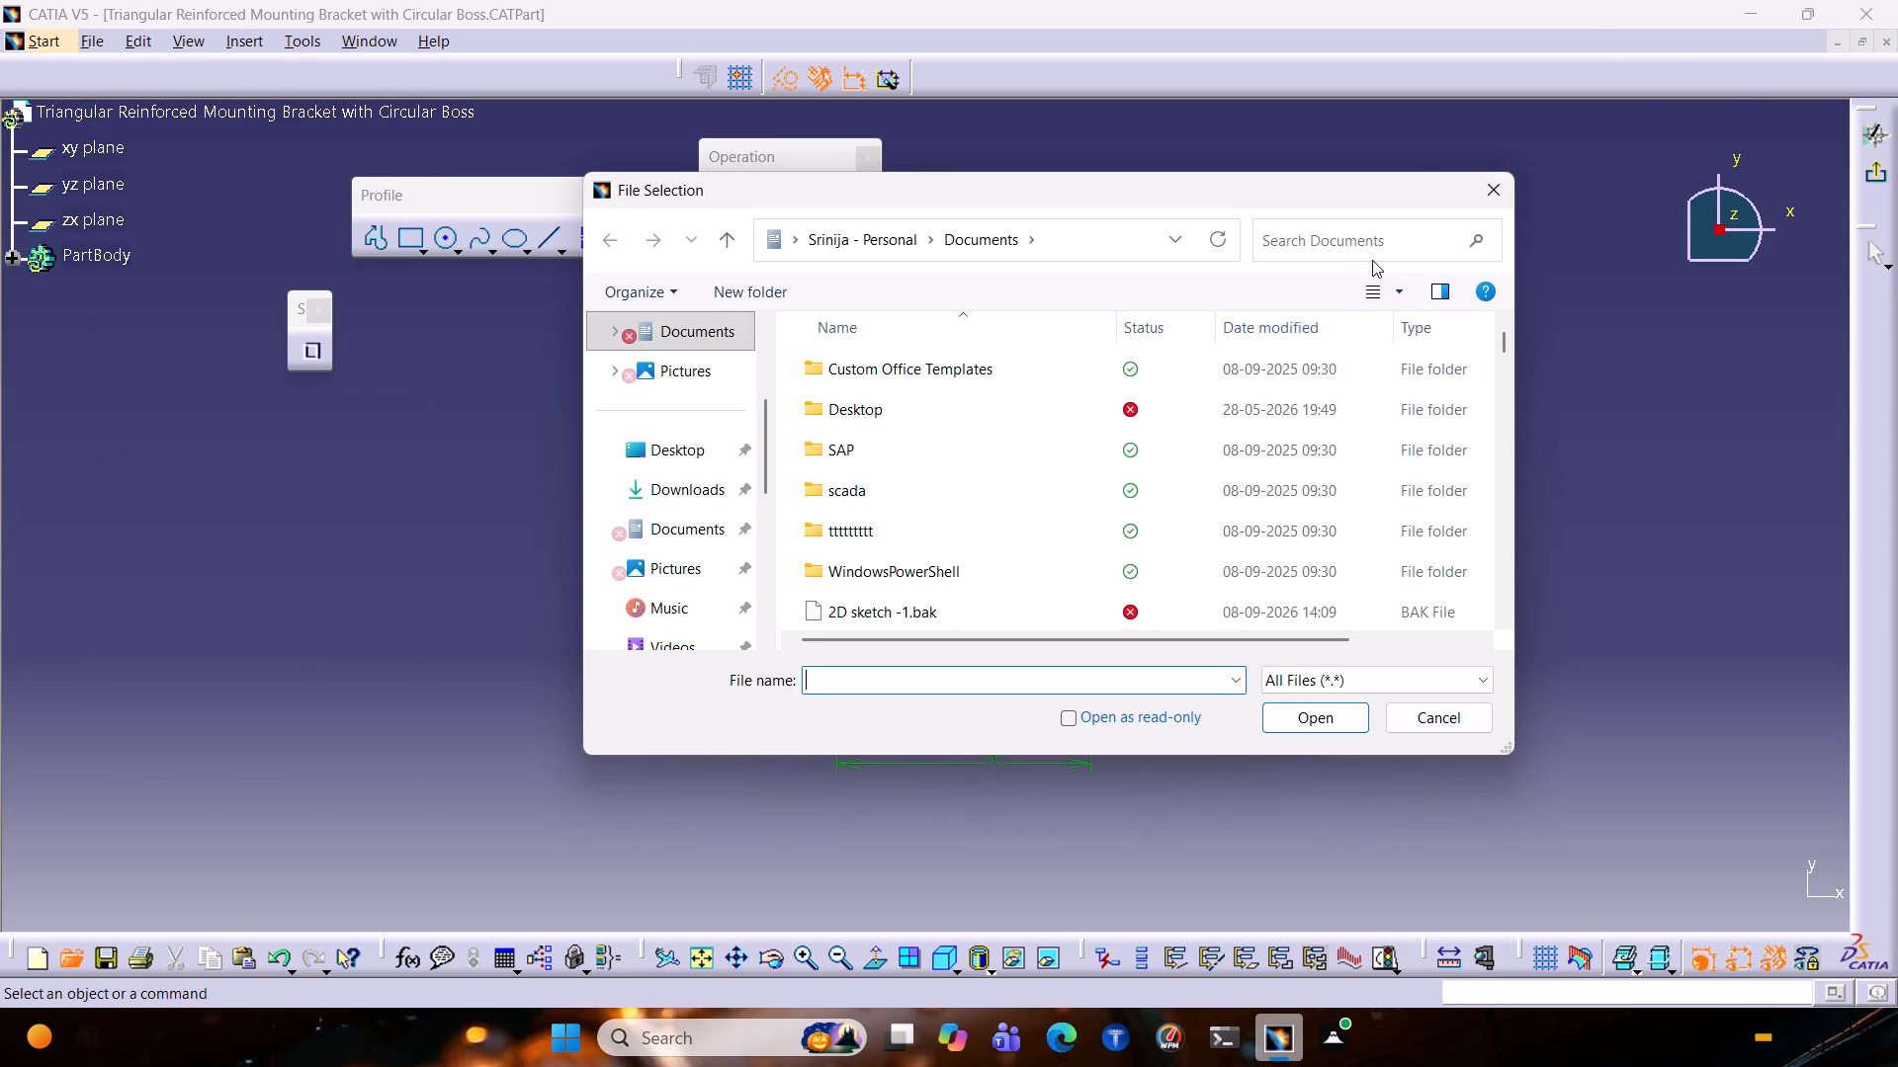
click(1377, 230)
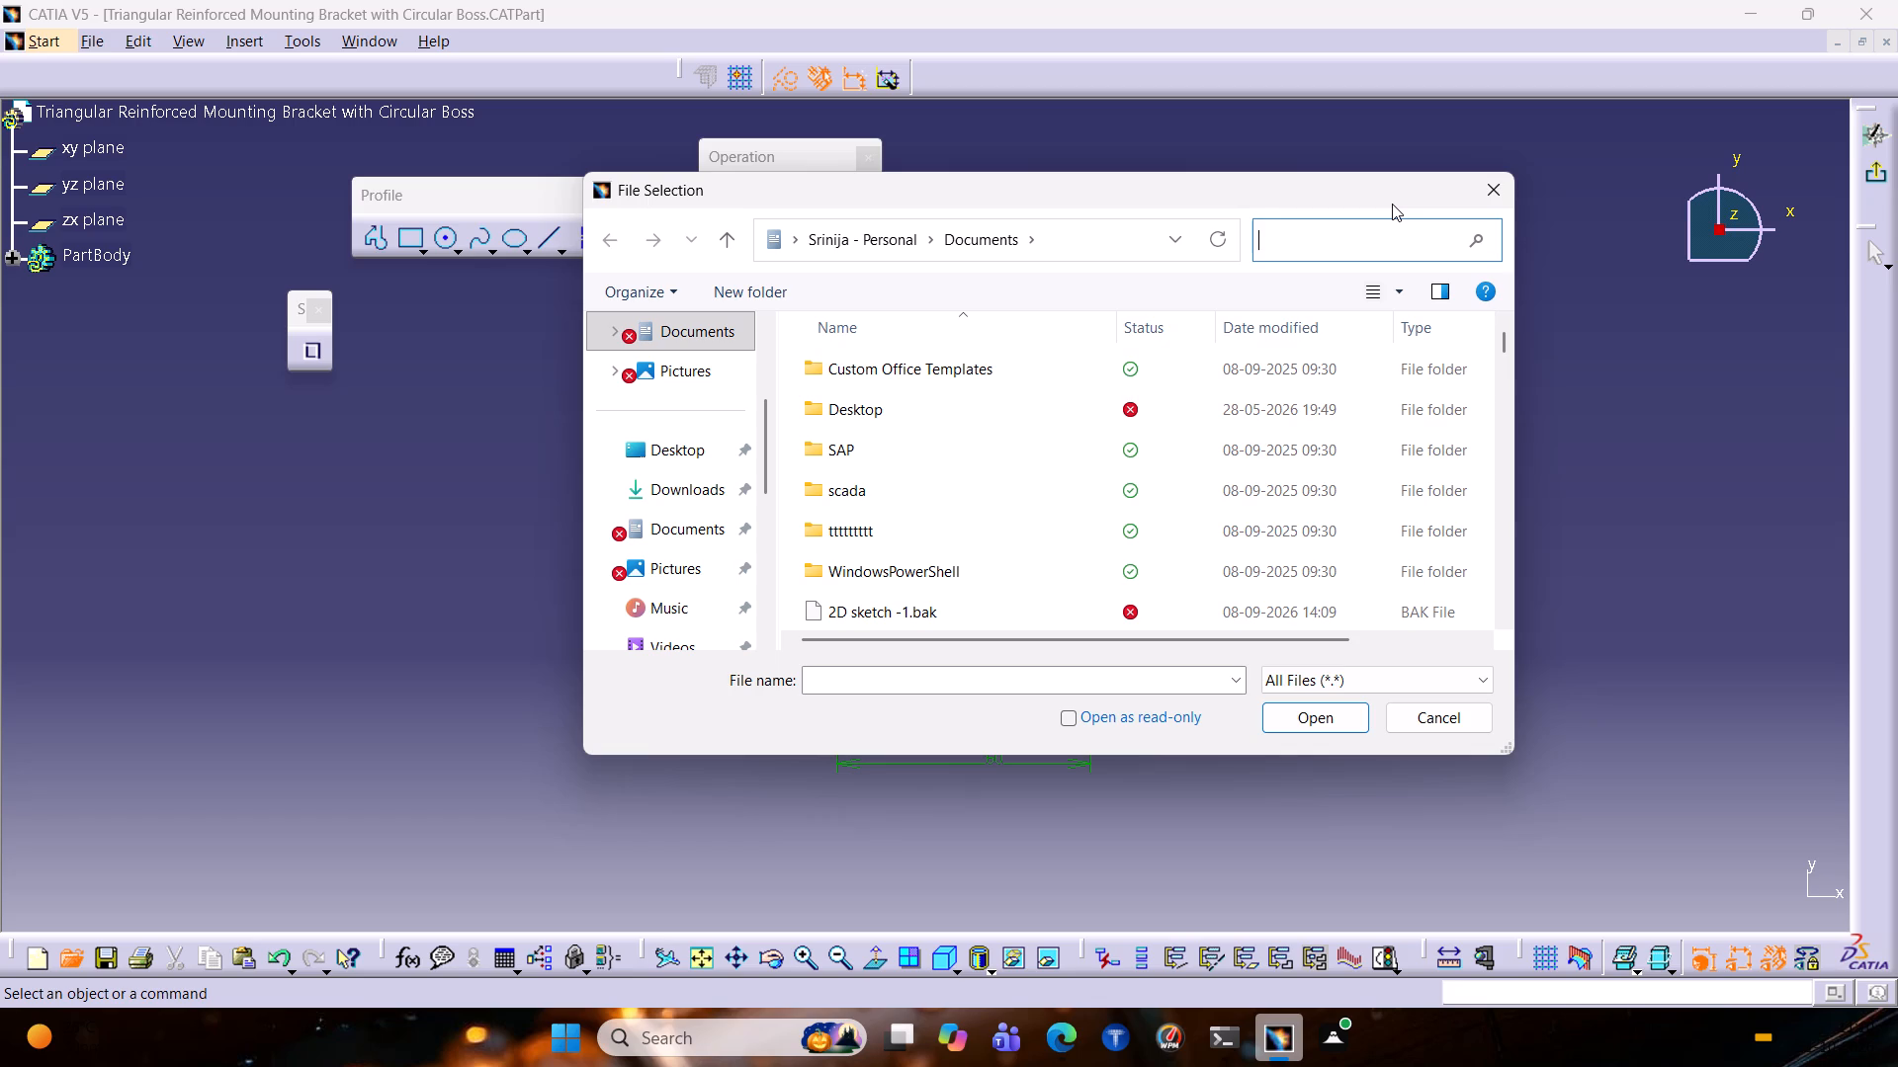
text(ortho)
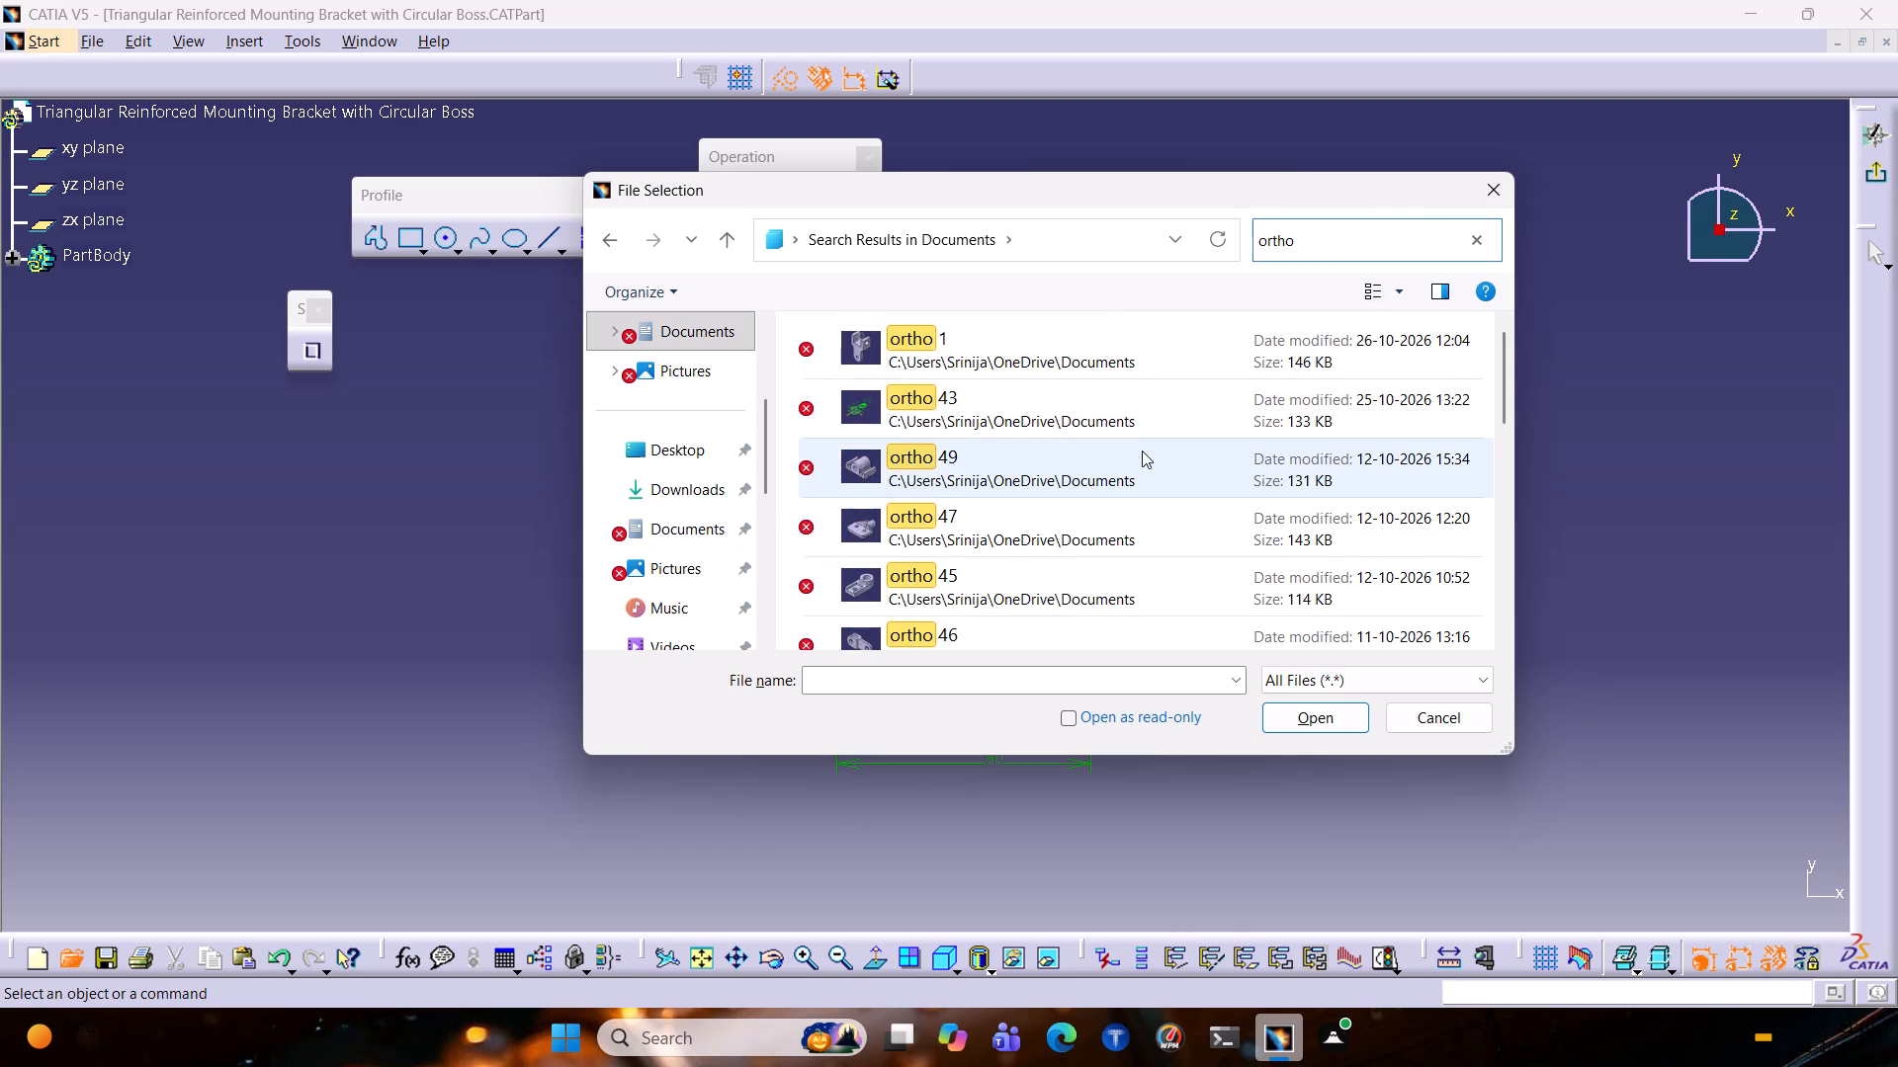
click(1076, 514)
click(1297, 715)
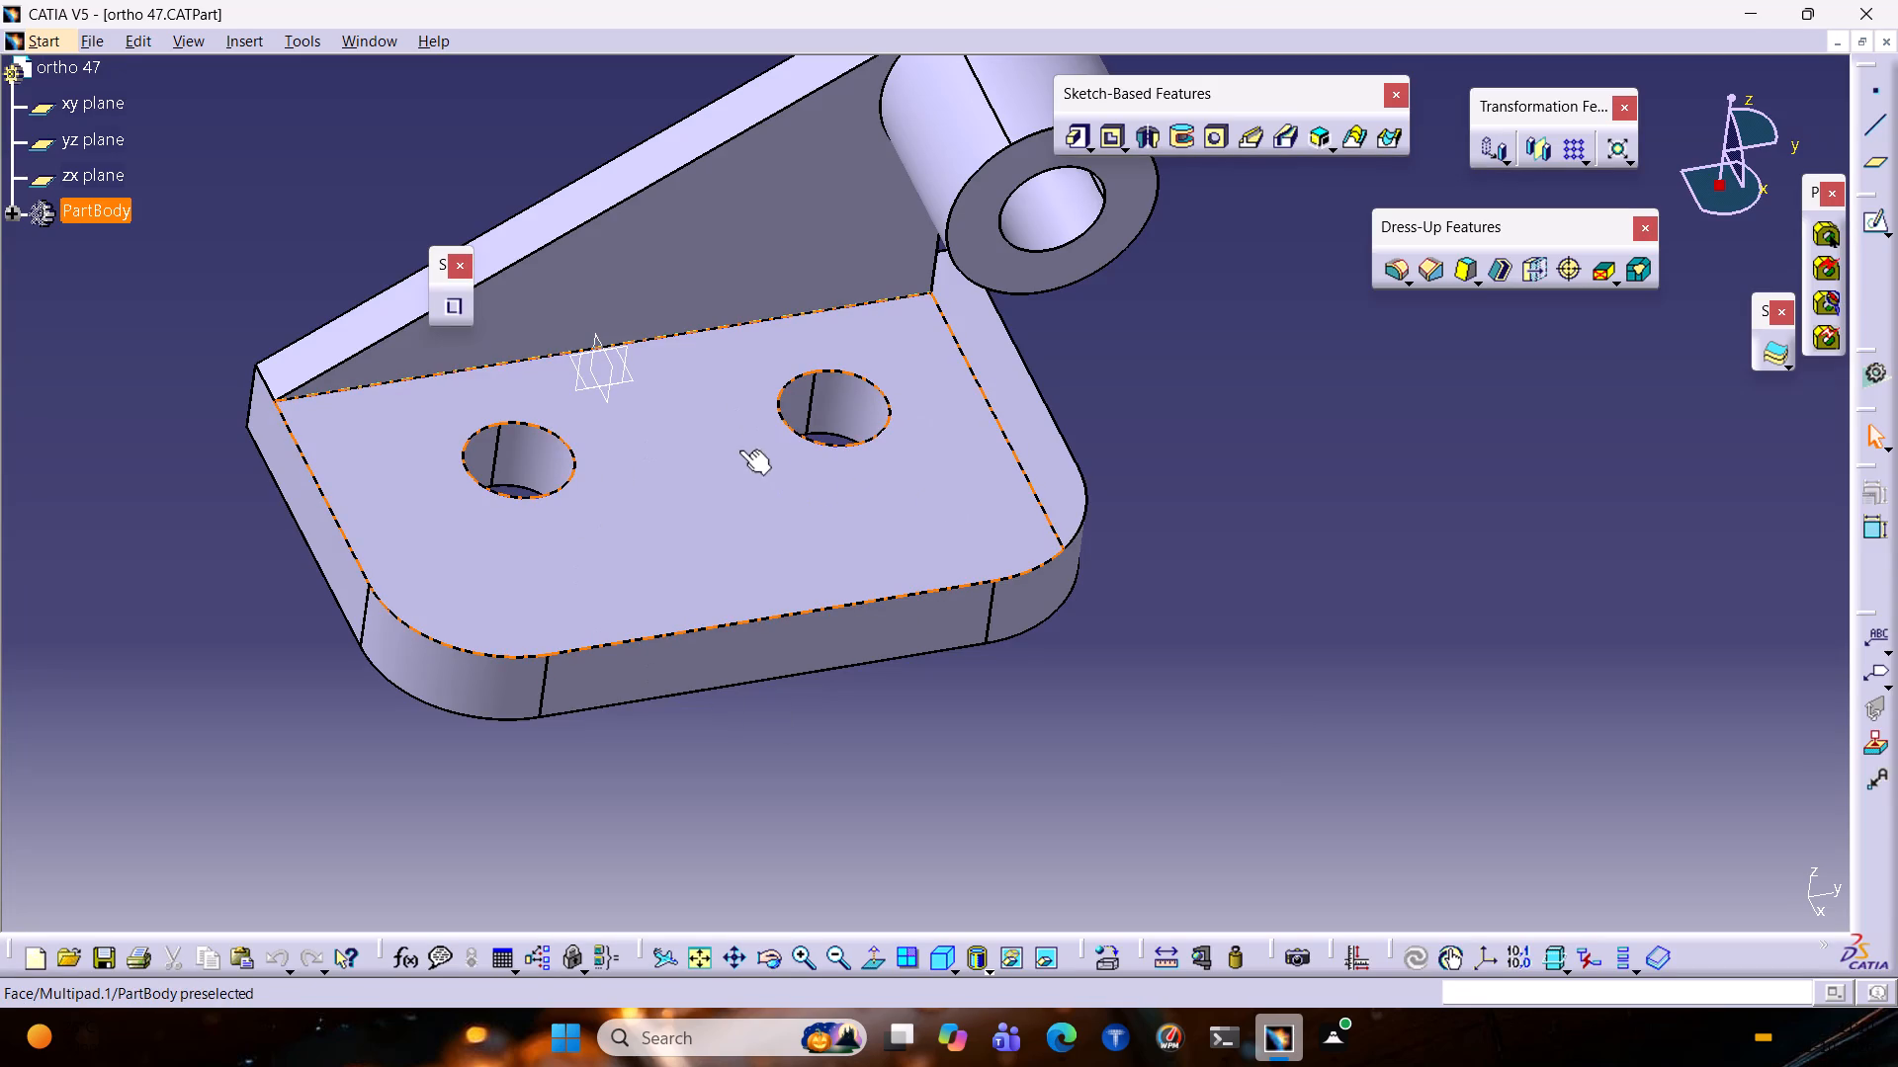
Open Sketch.1 under Multipad.1 of ortho 47 to examine its profile and dimensions.
click(19, 212)
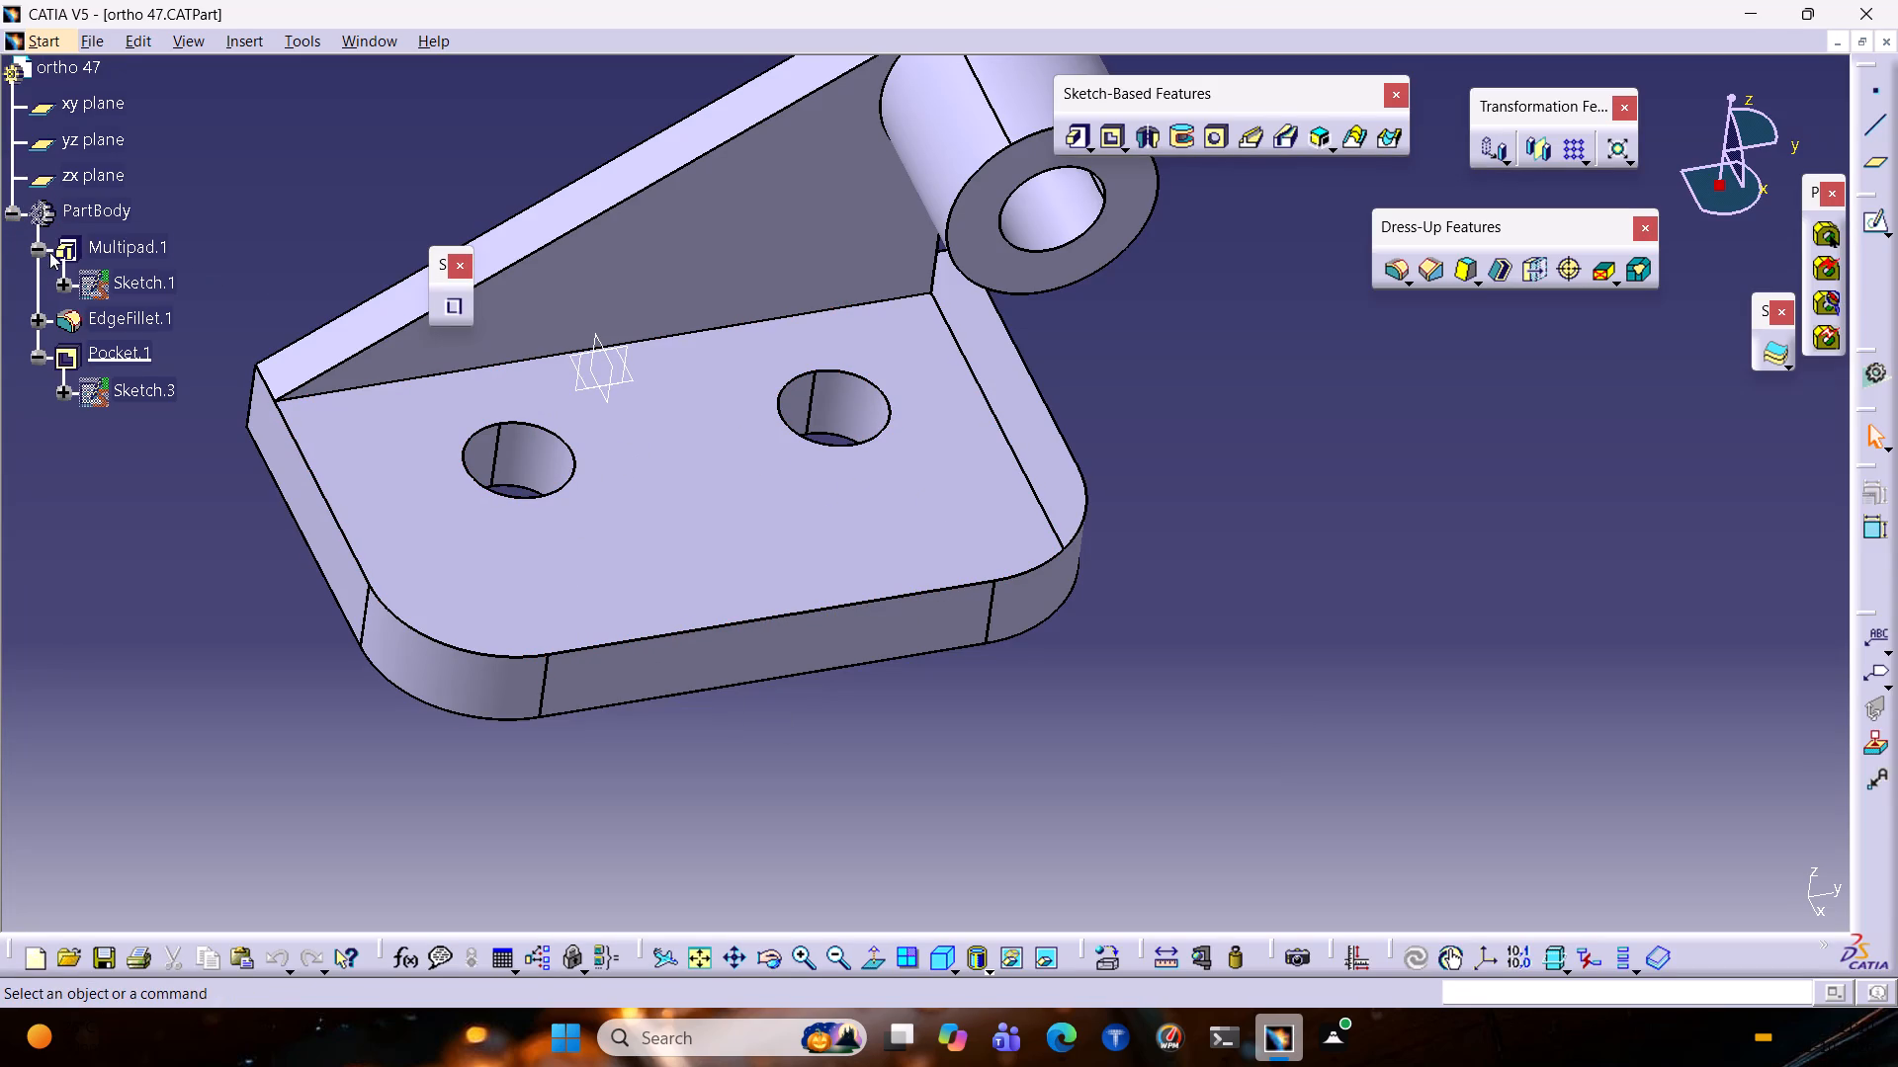
click(99, 271)
double_click(155, 288)
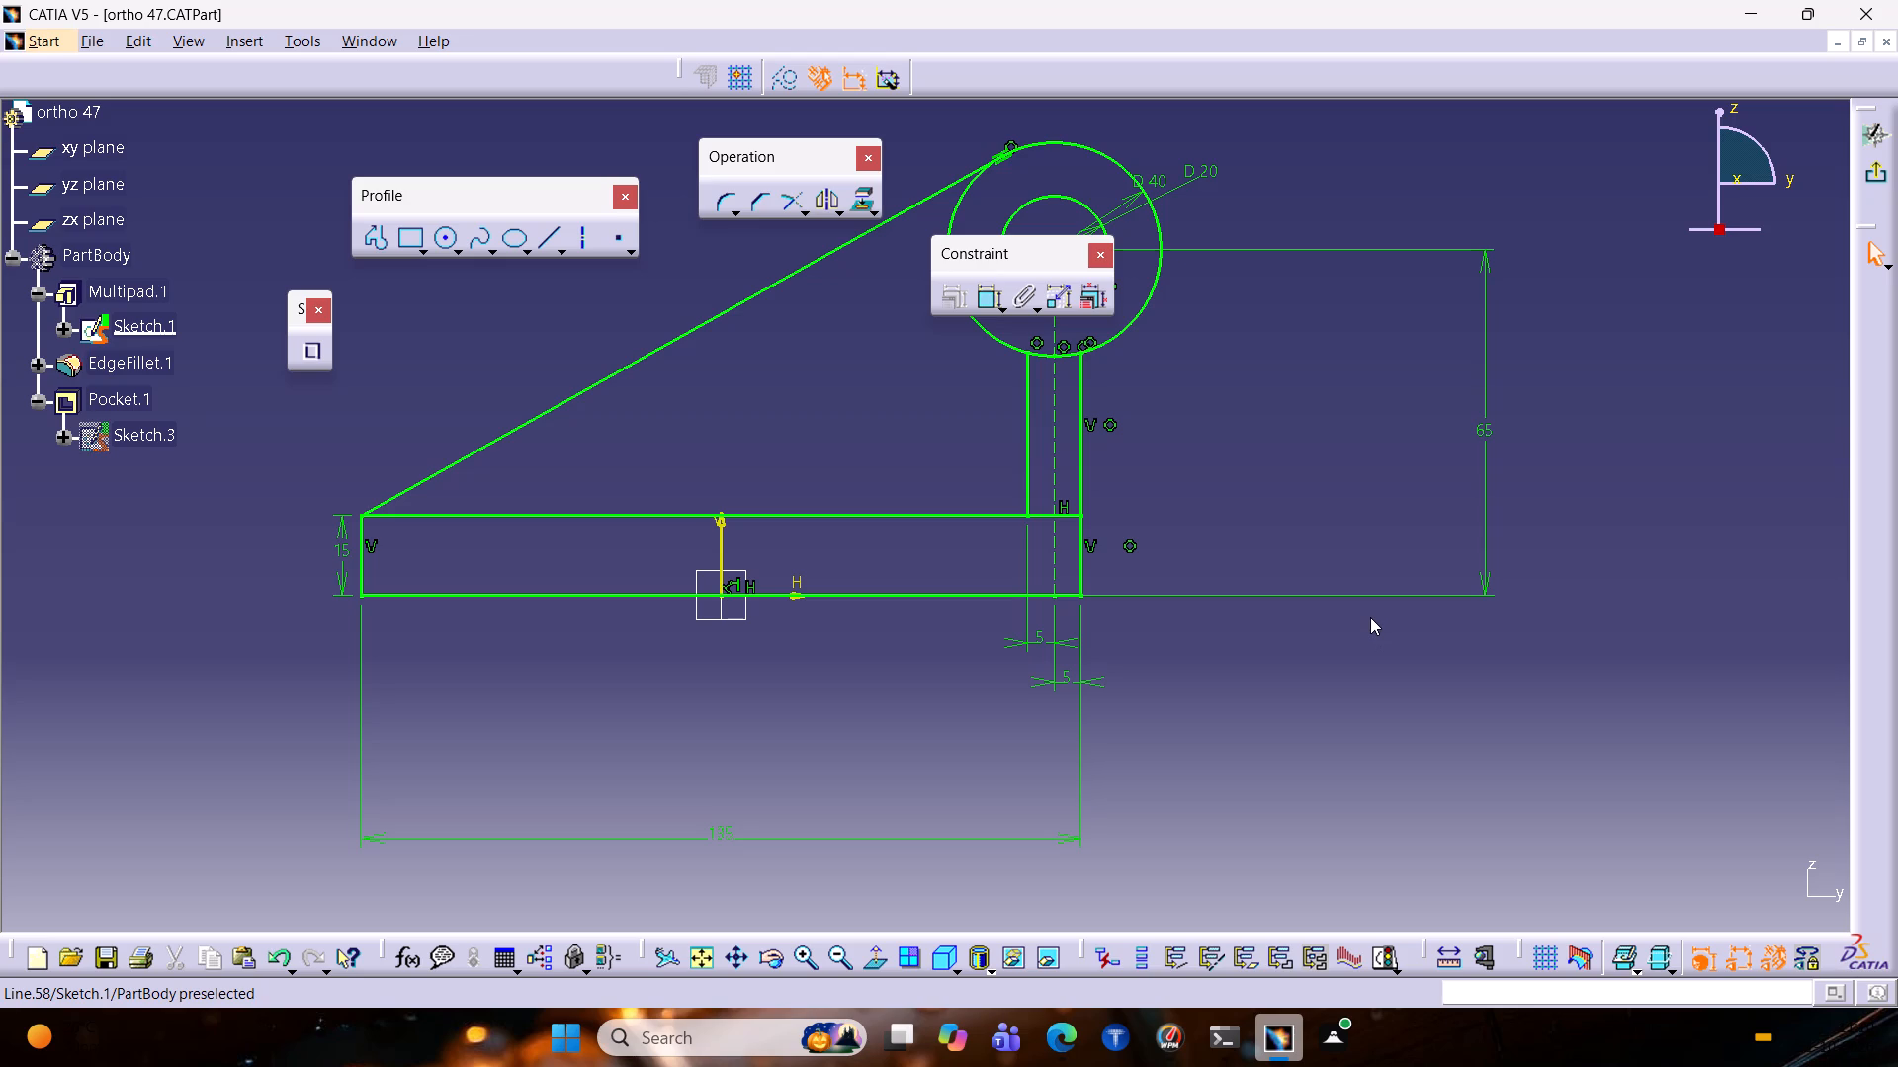
Close ortho 47 and return to the bracket sketch, keeping the bracket document open.
click(1889, 46)
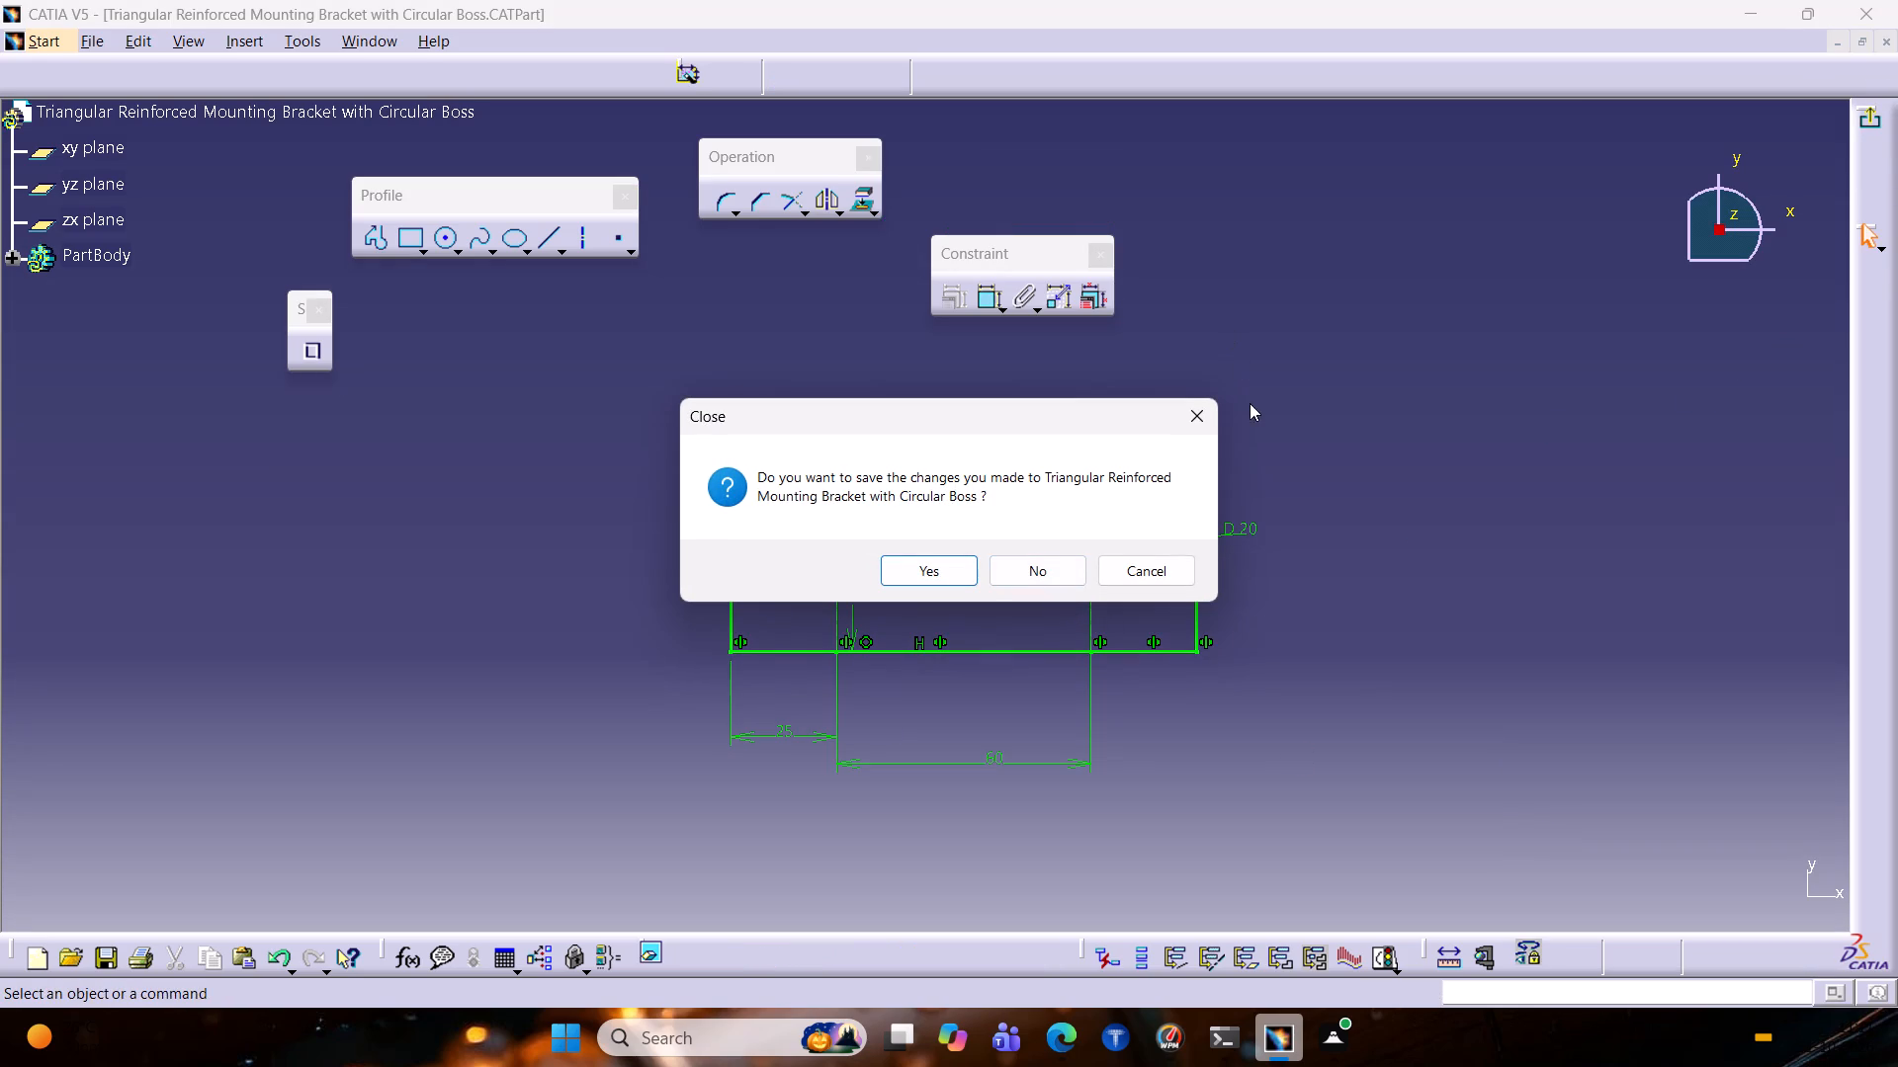
click(1263, 413)
click(1224, 418)
click(1205, 420)
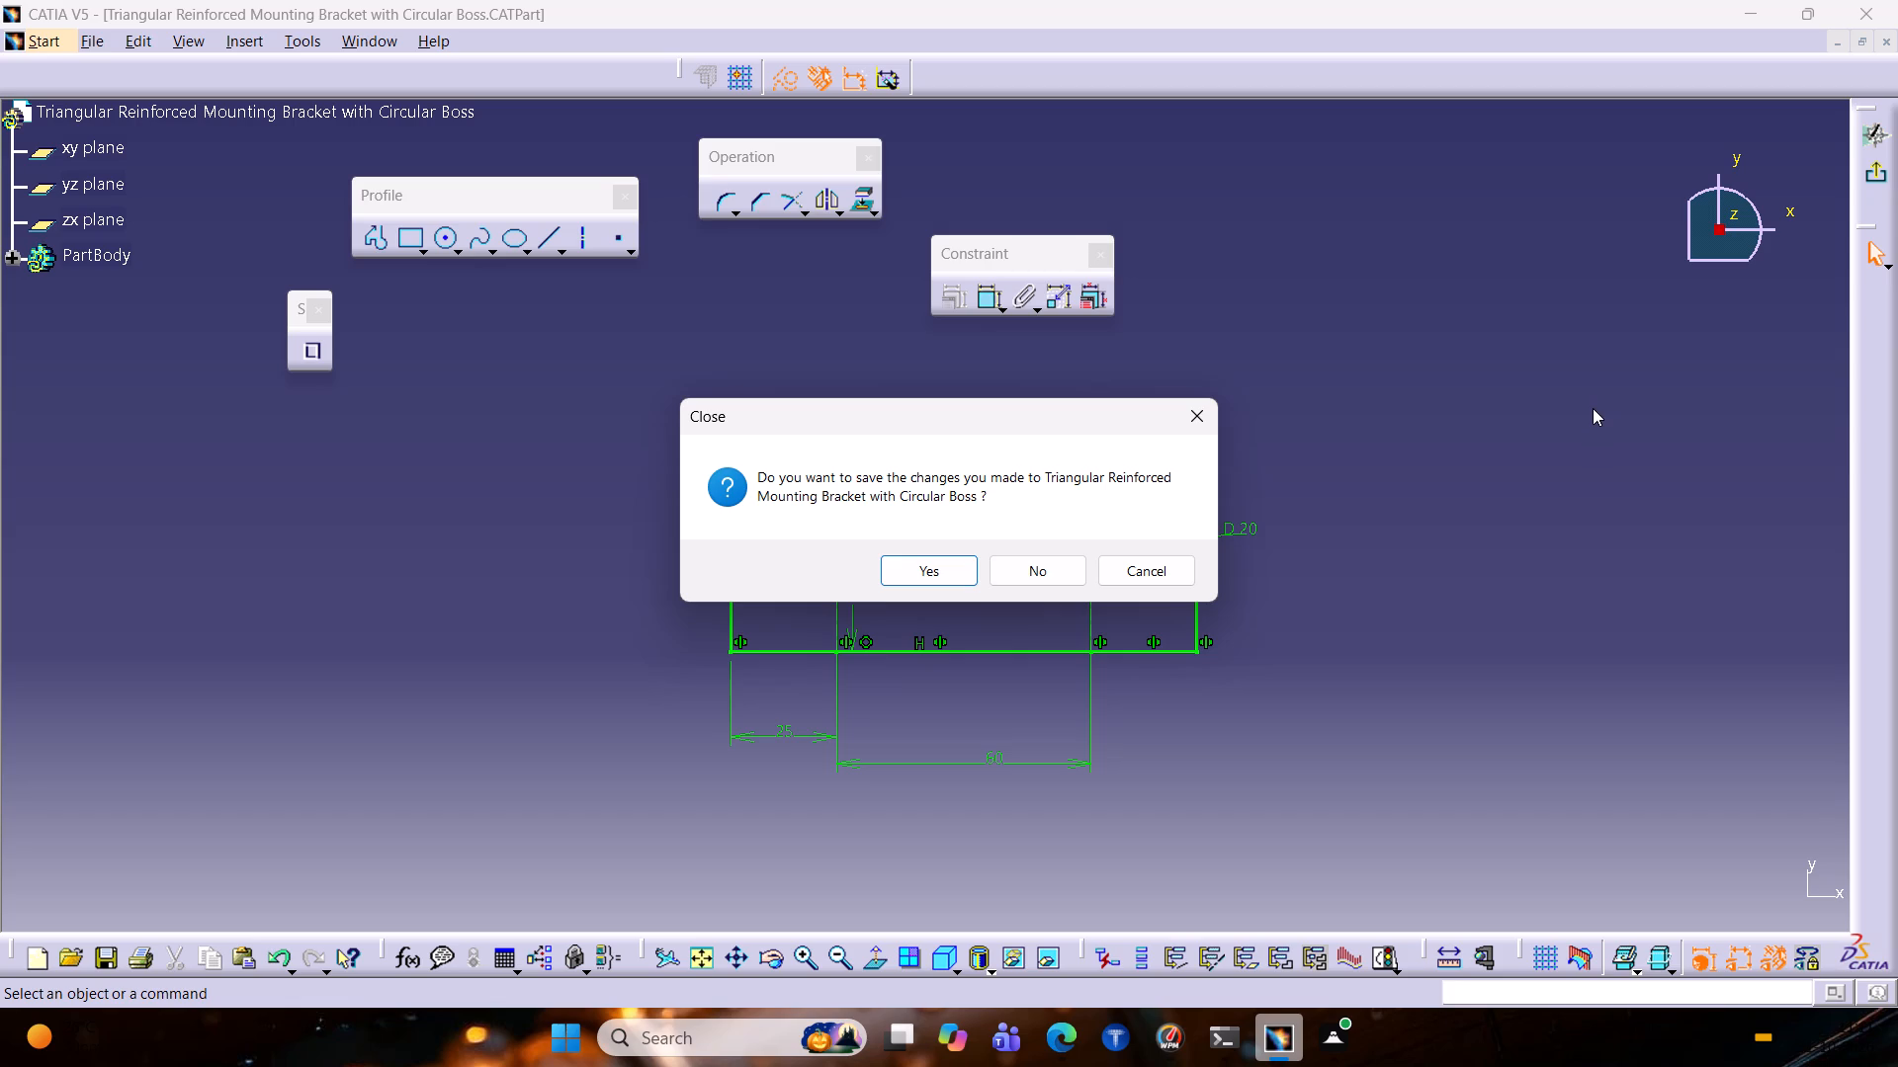
click(1195, 406)
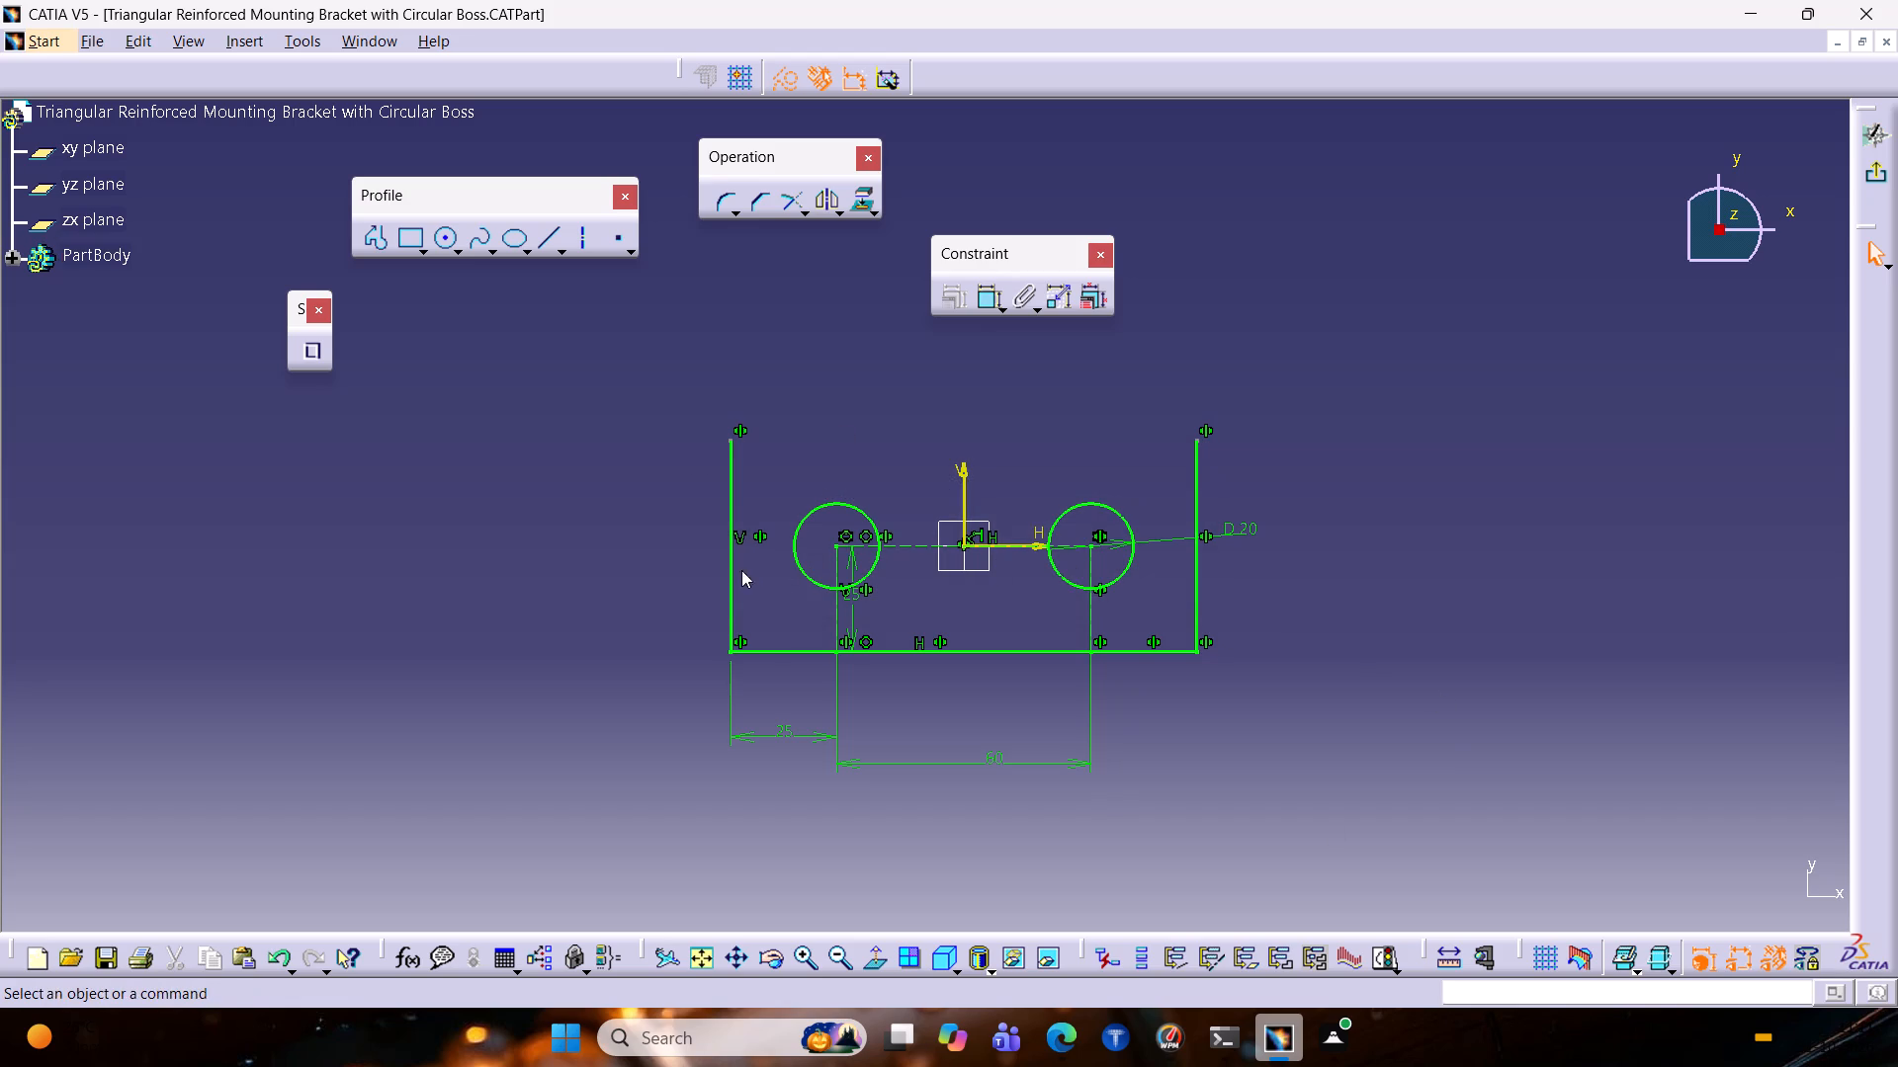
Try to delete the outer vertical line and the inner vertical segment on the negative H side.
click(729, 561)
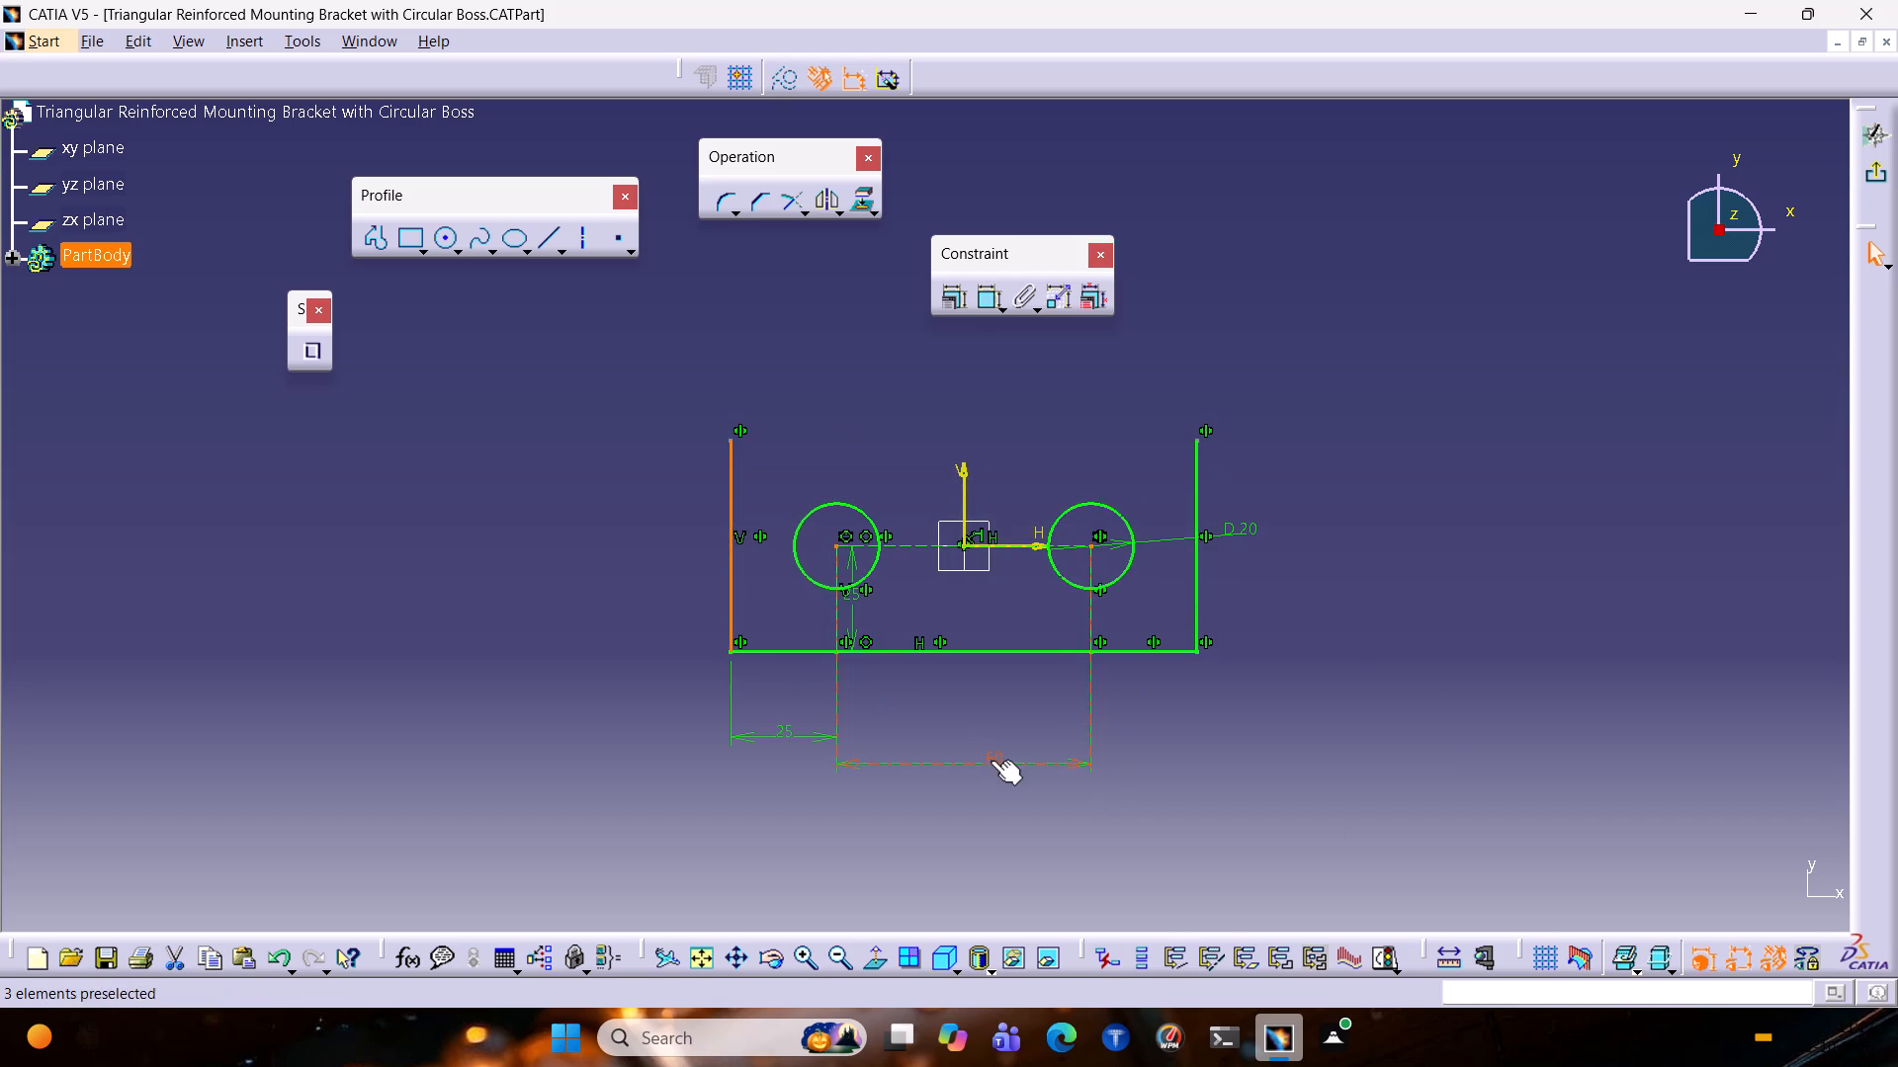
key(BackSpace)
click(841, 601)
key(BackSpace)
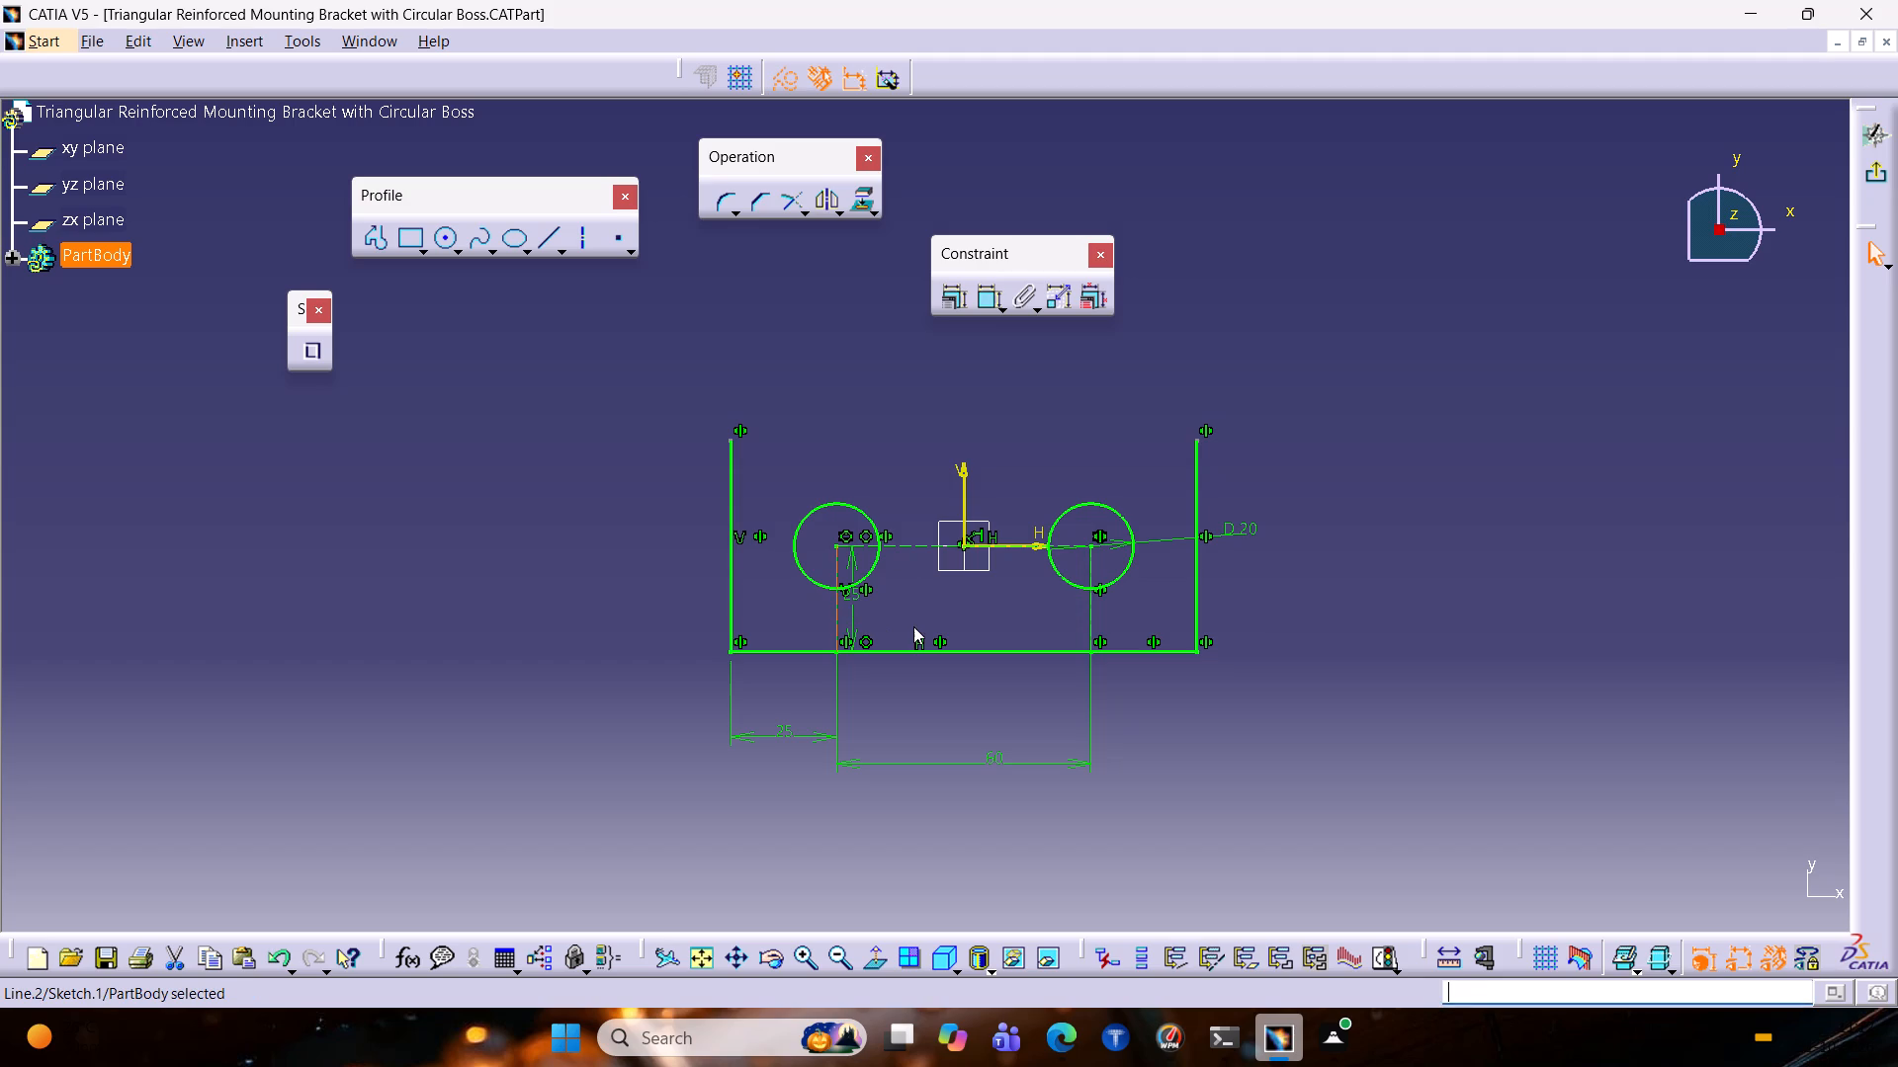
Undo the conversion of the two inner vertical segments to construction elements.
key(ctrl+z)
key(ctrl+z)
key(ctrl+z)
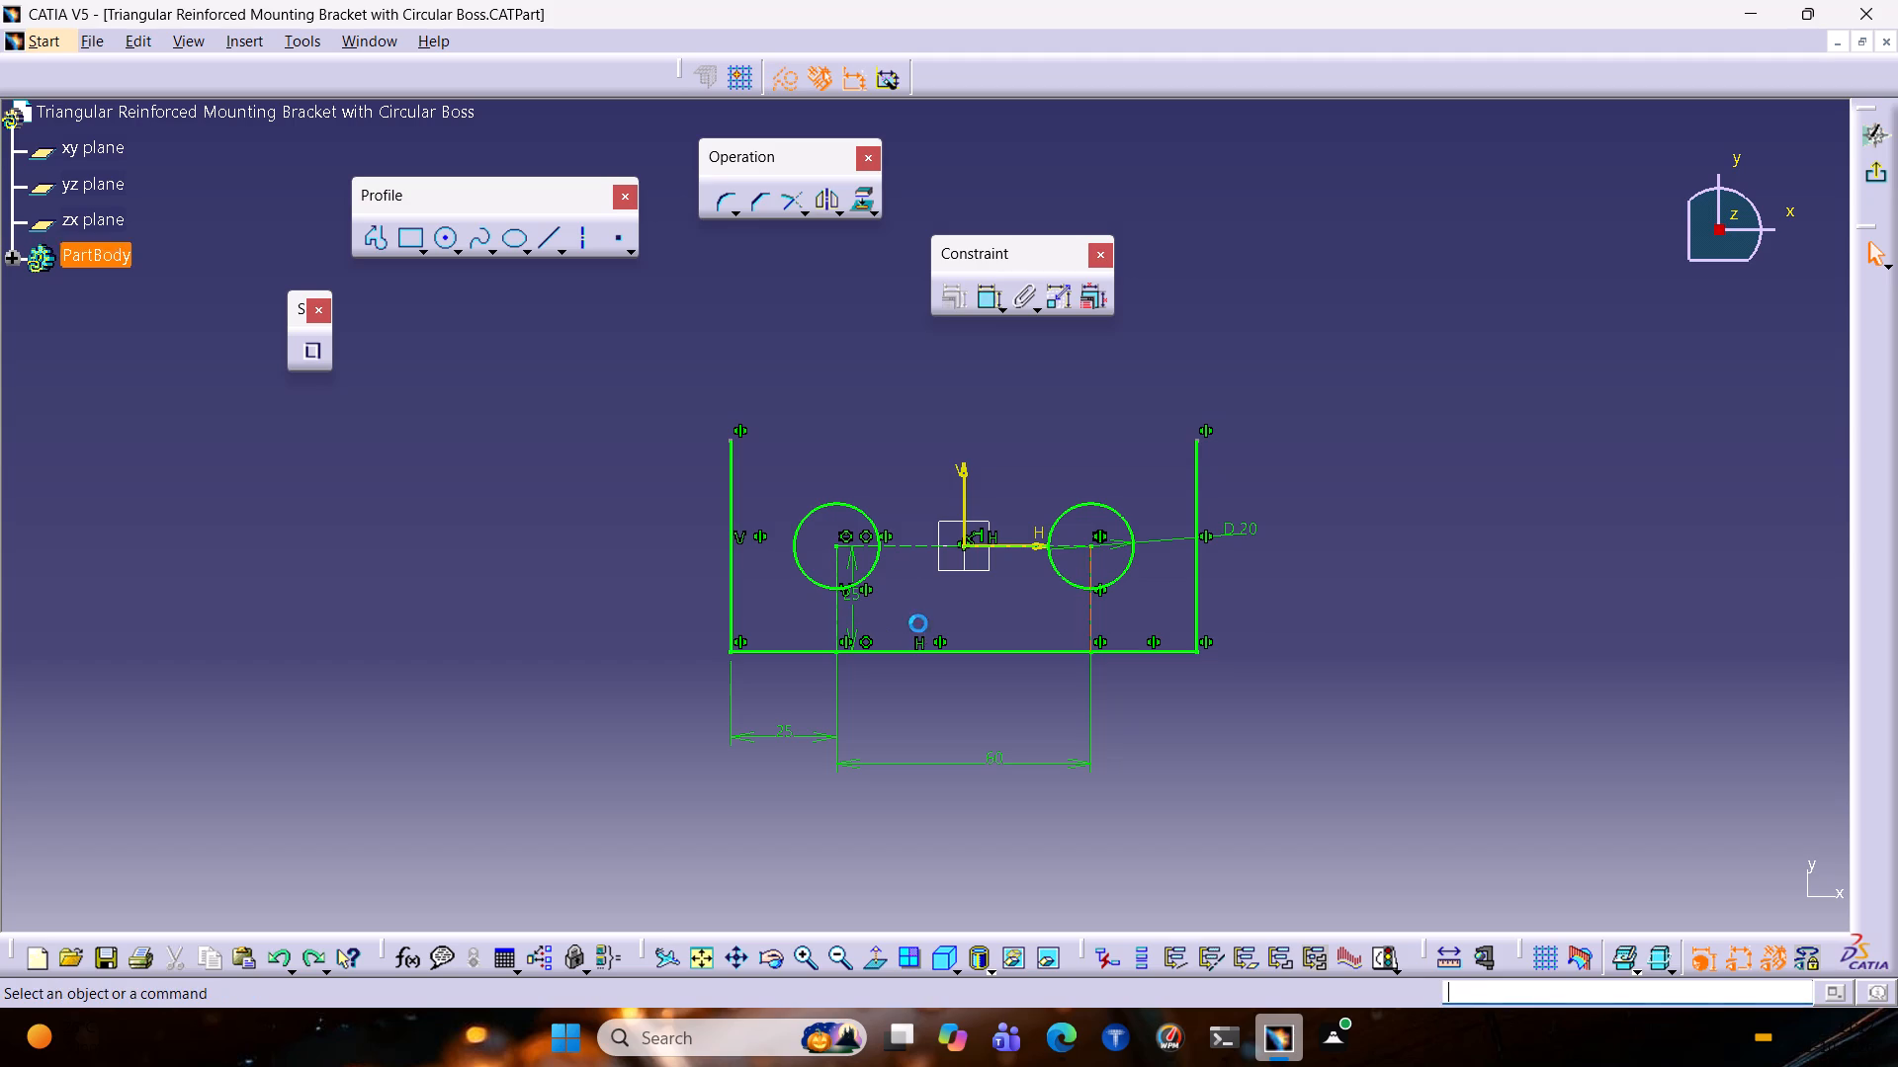
Delete both inner vertical segments below the circle centres and both outer vertical lines of the outline.
click(1092, 611)
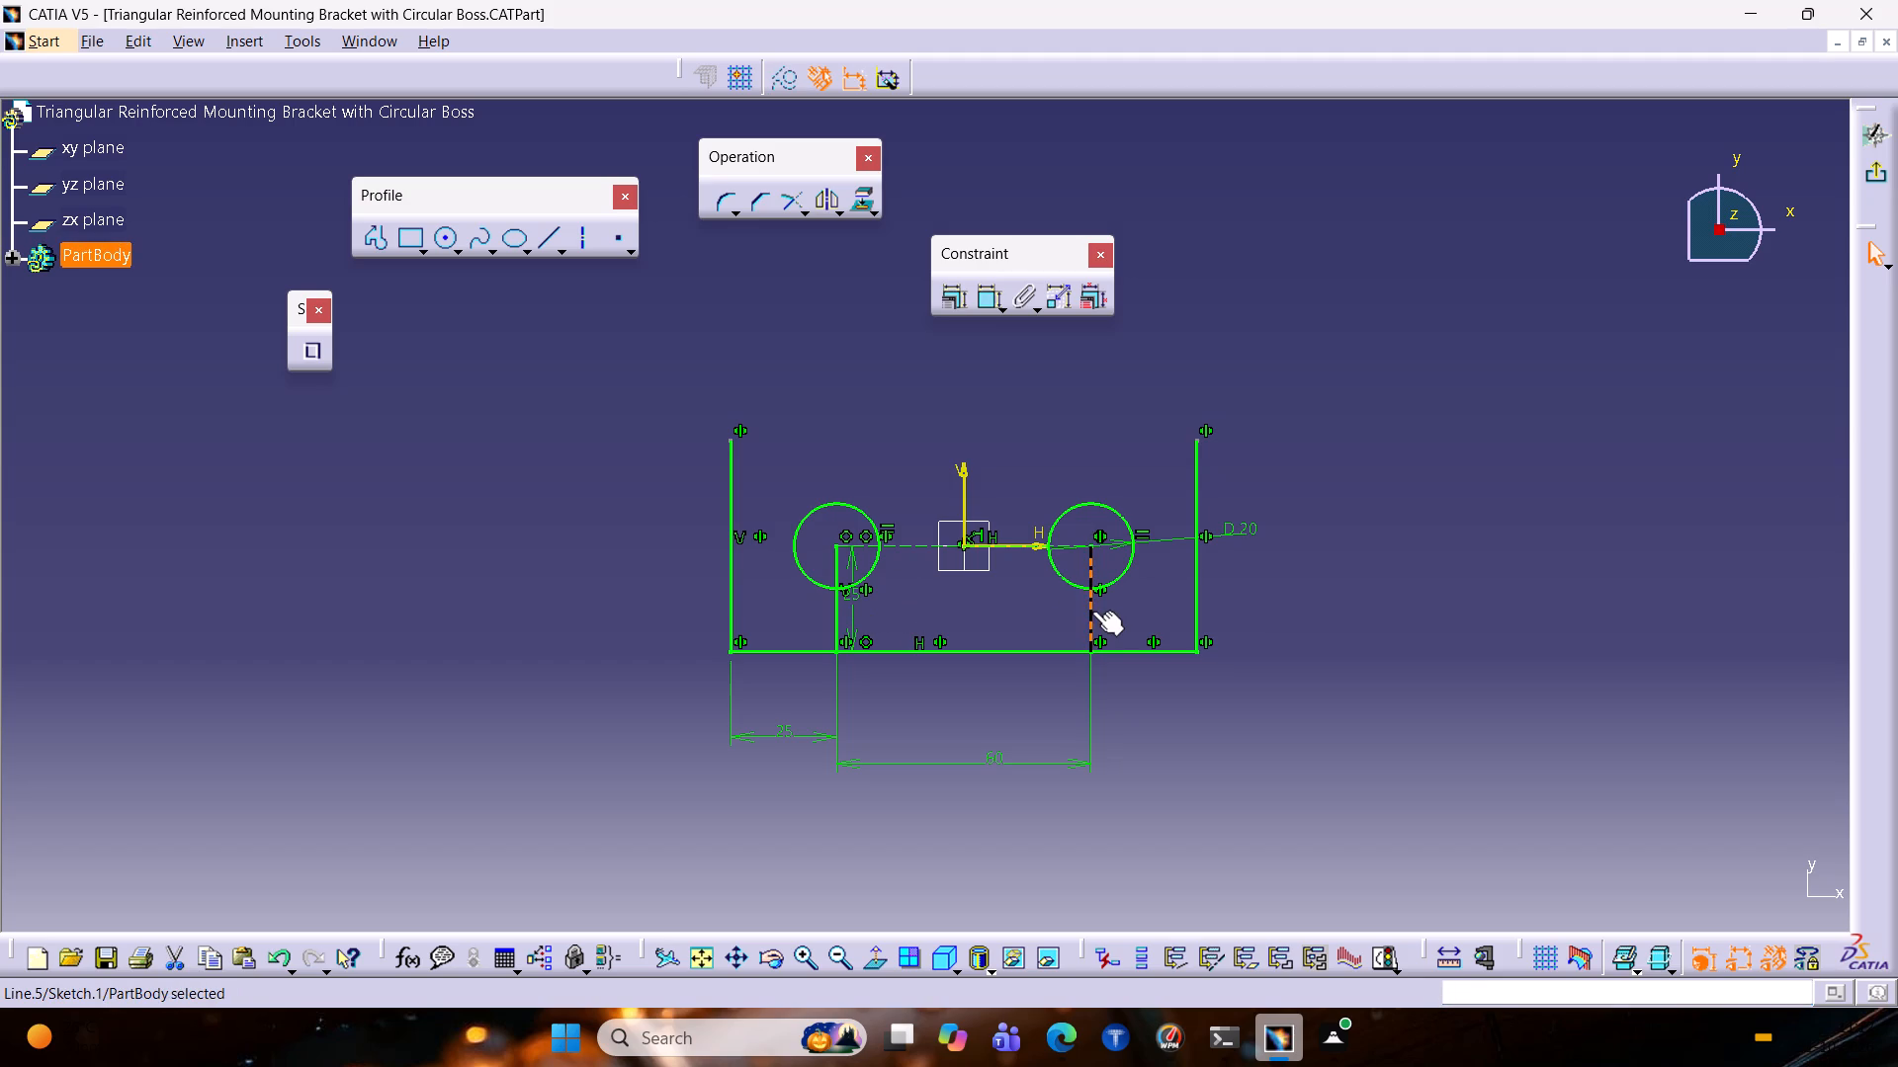
key(Delete)
click(836, 613)
key(Delete)
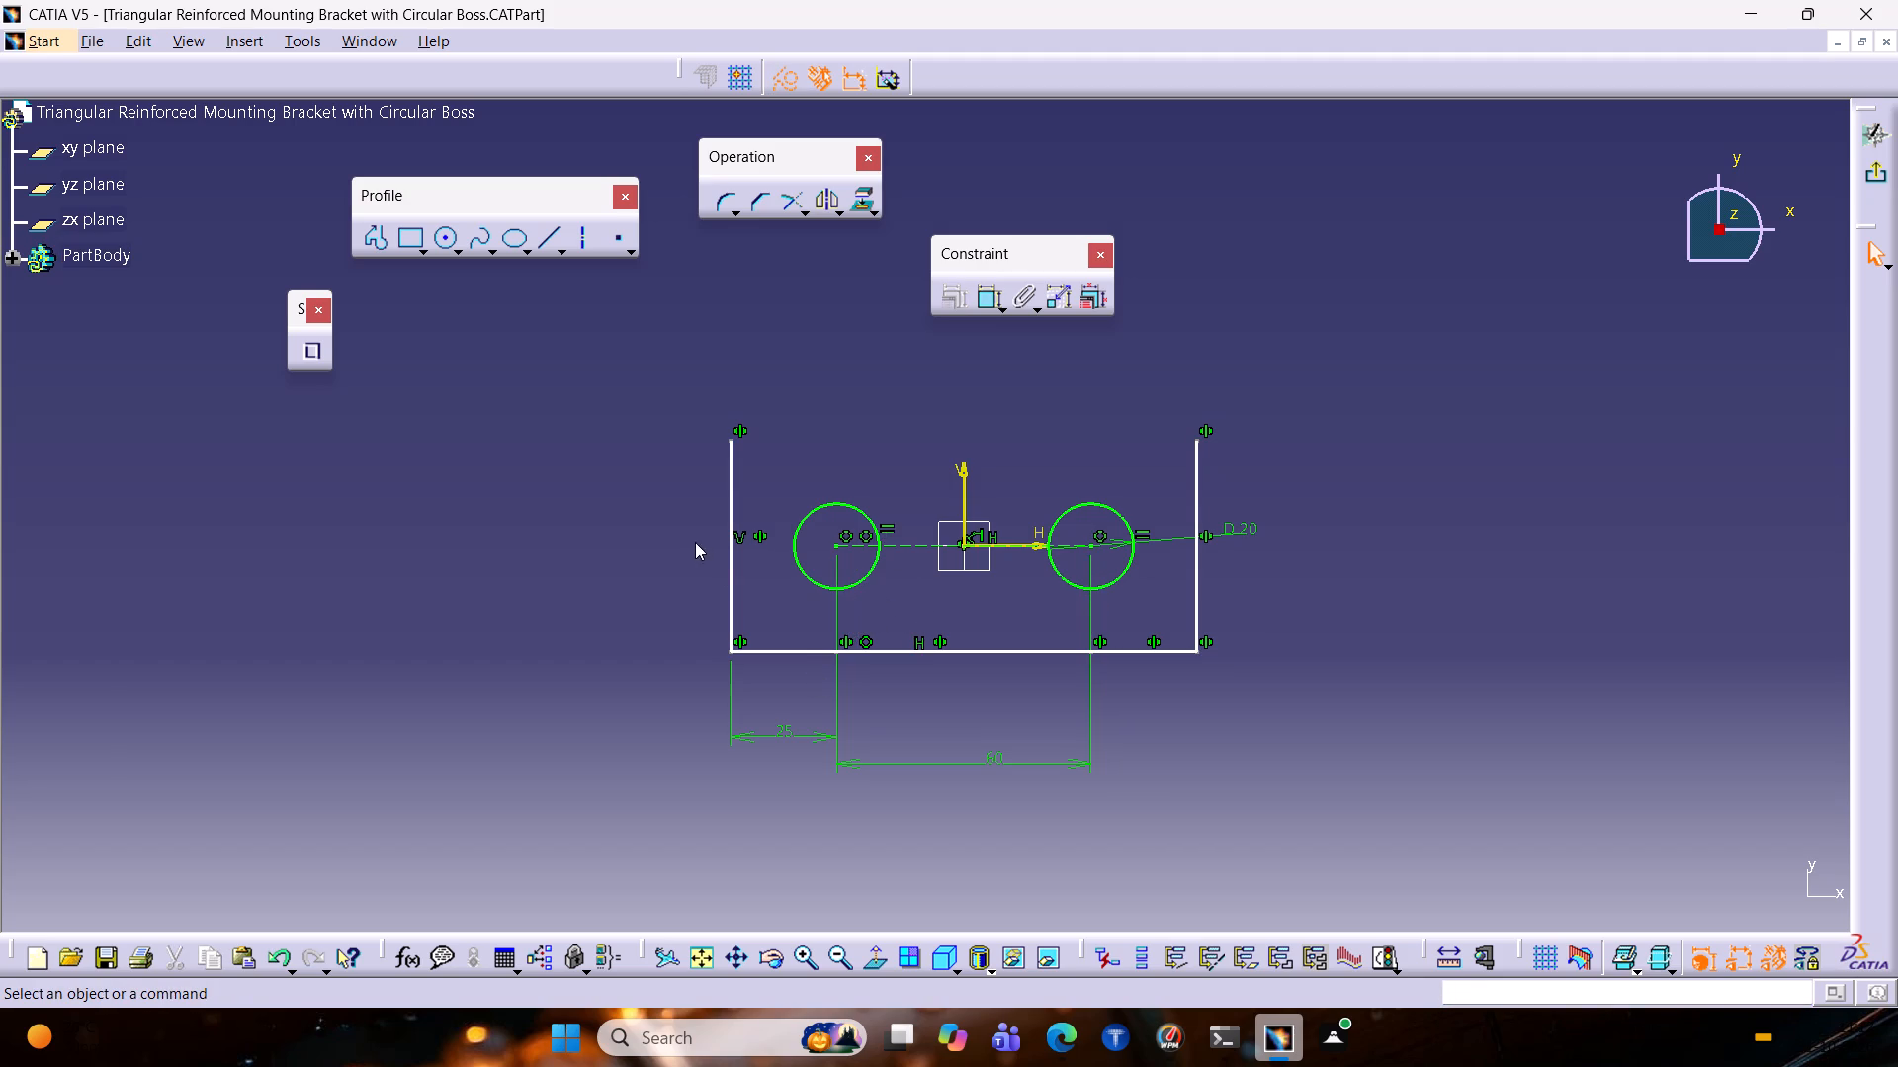
click(731, 543)
key(Delete)
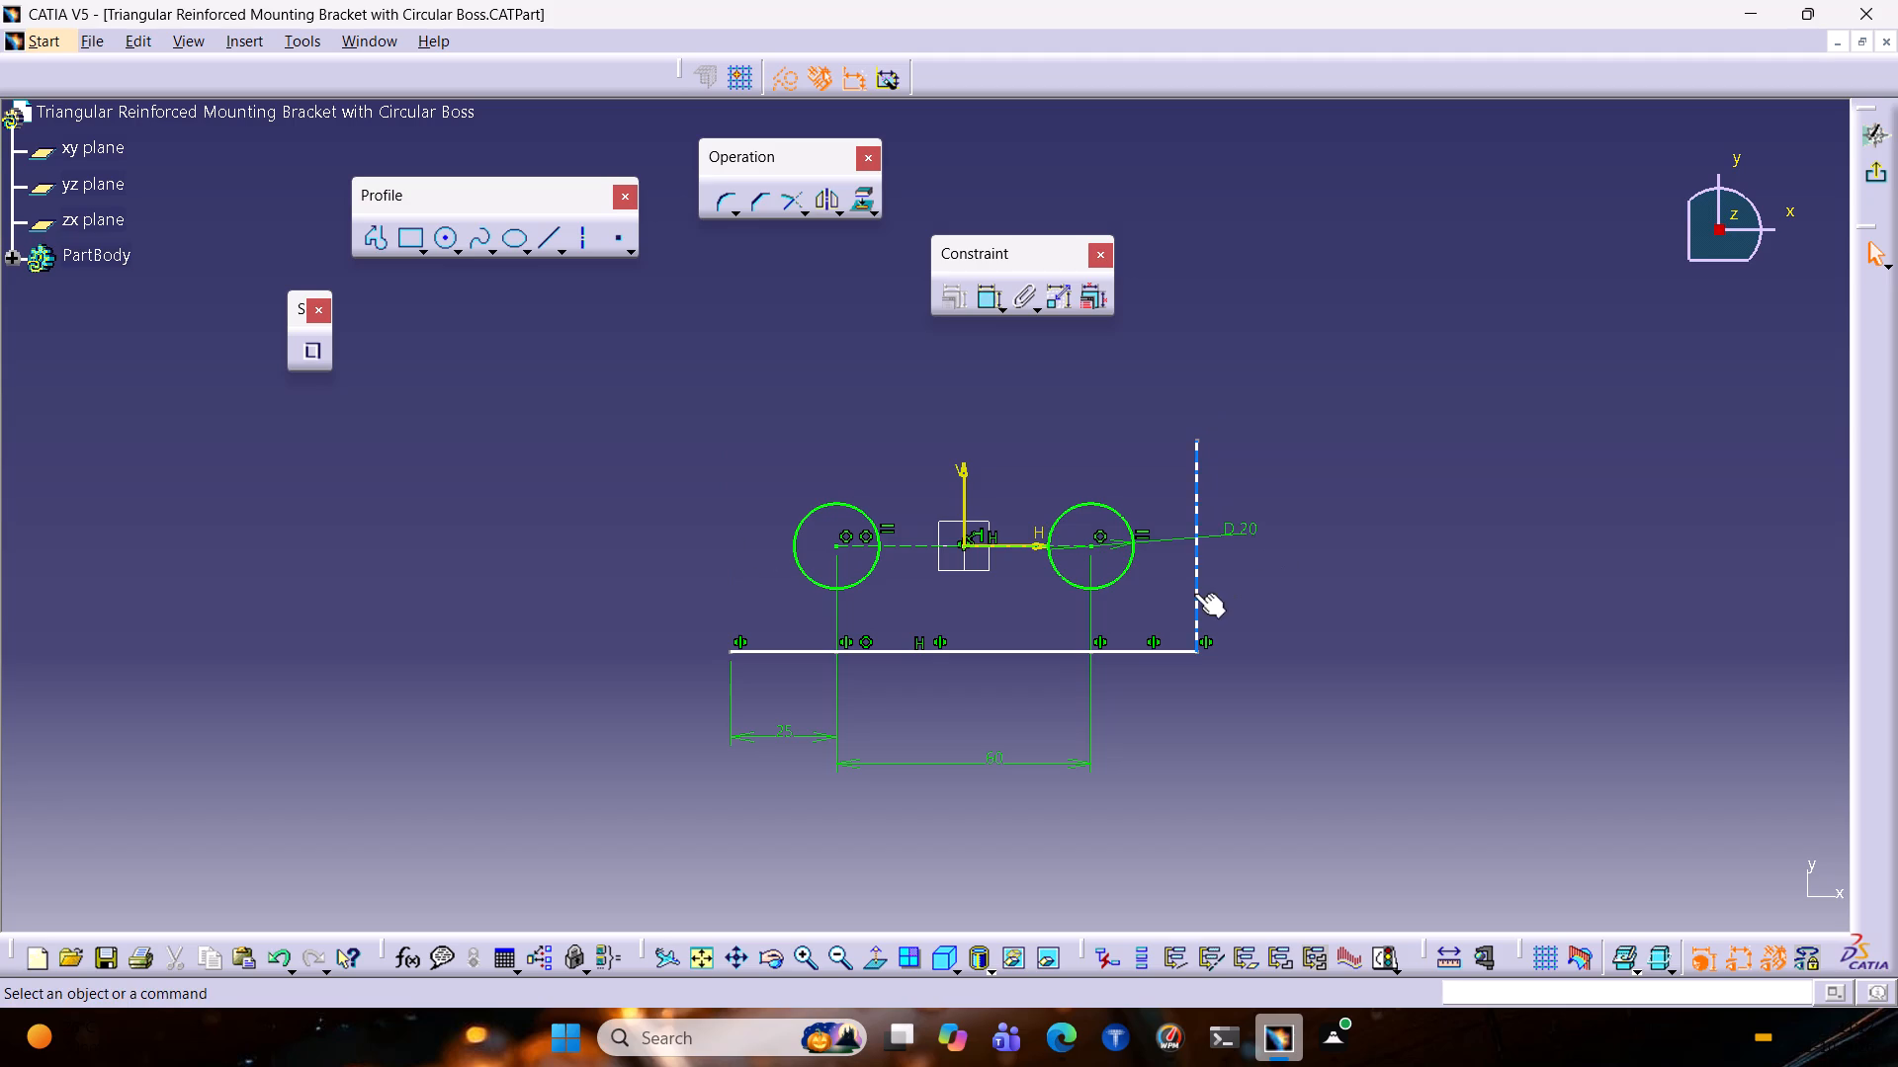
click(1196, 588)
key(Delete)
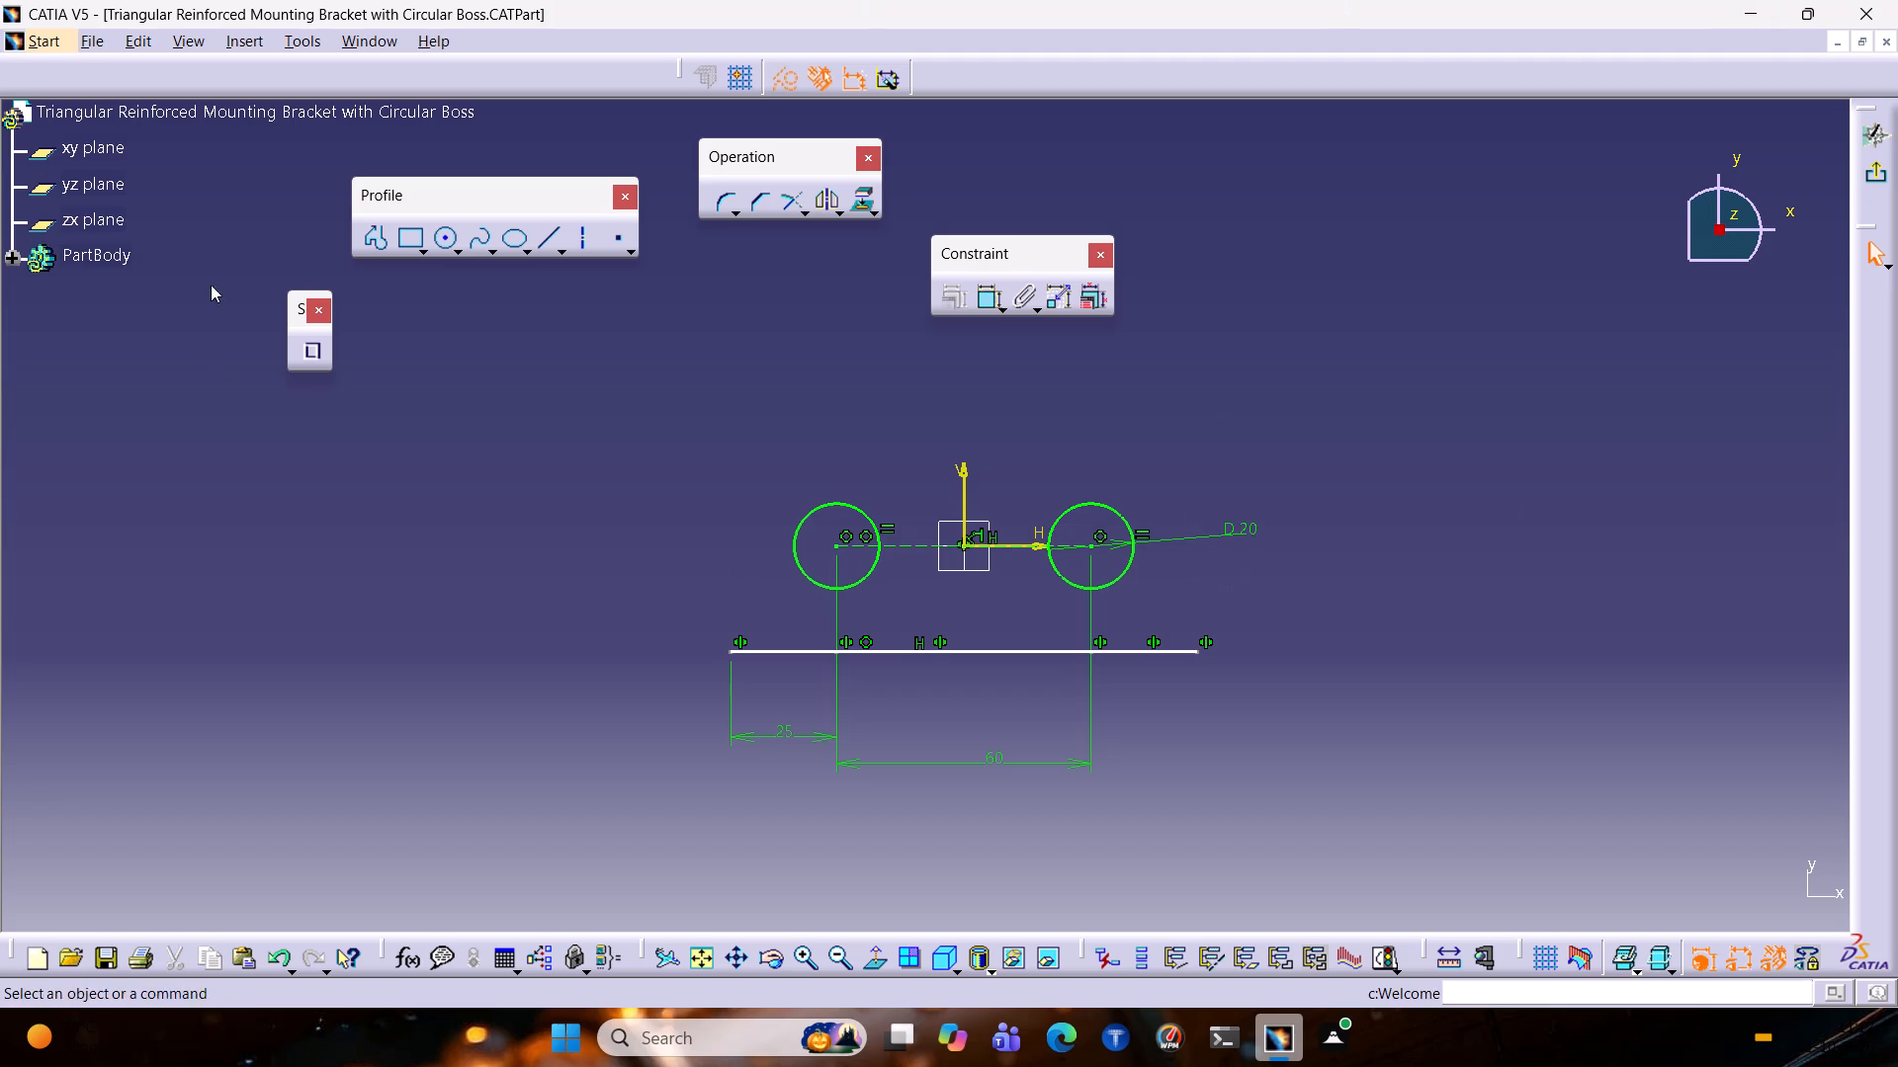
Draw a standard, non-construction vertical line 60 mm long, centred on the H axis at H -55 mm.
click(549, 240)
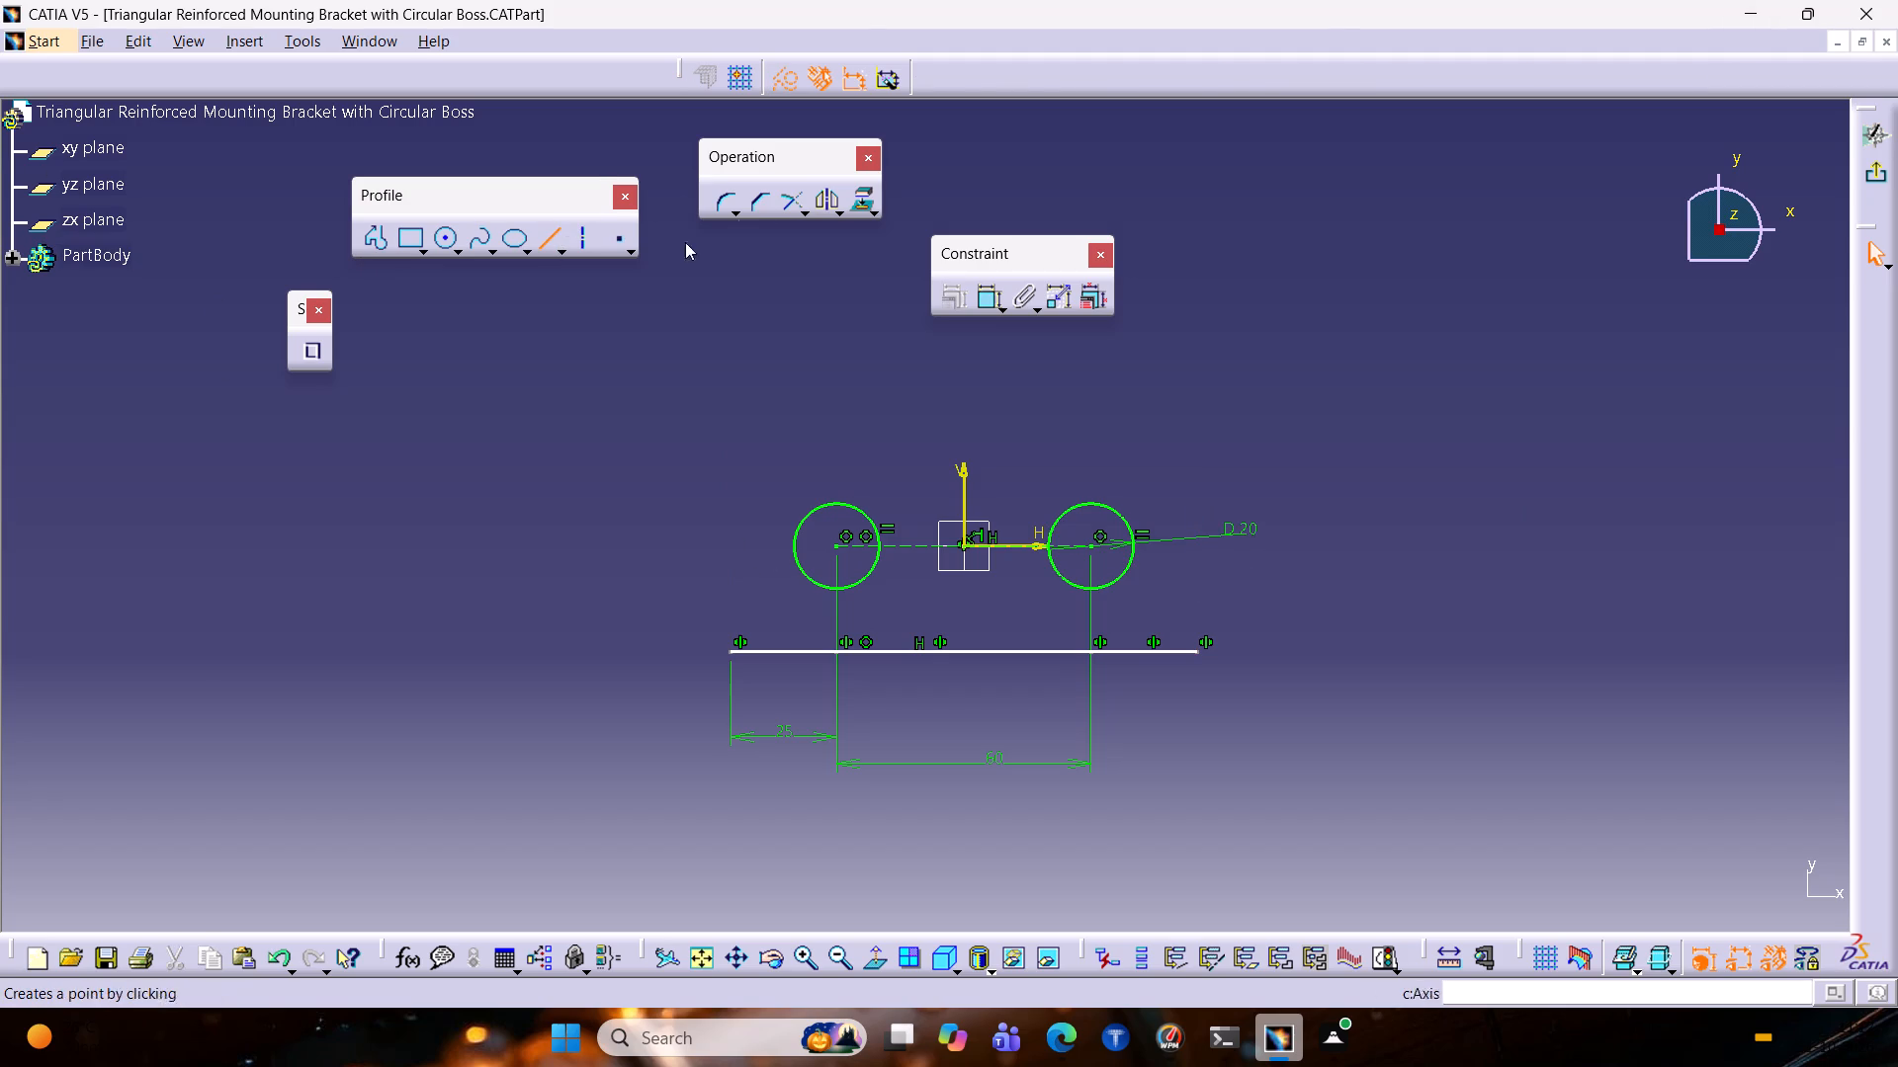
click(733, 546)
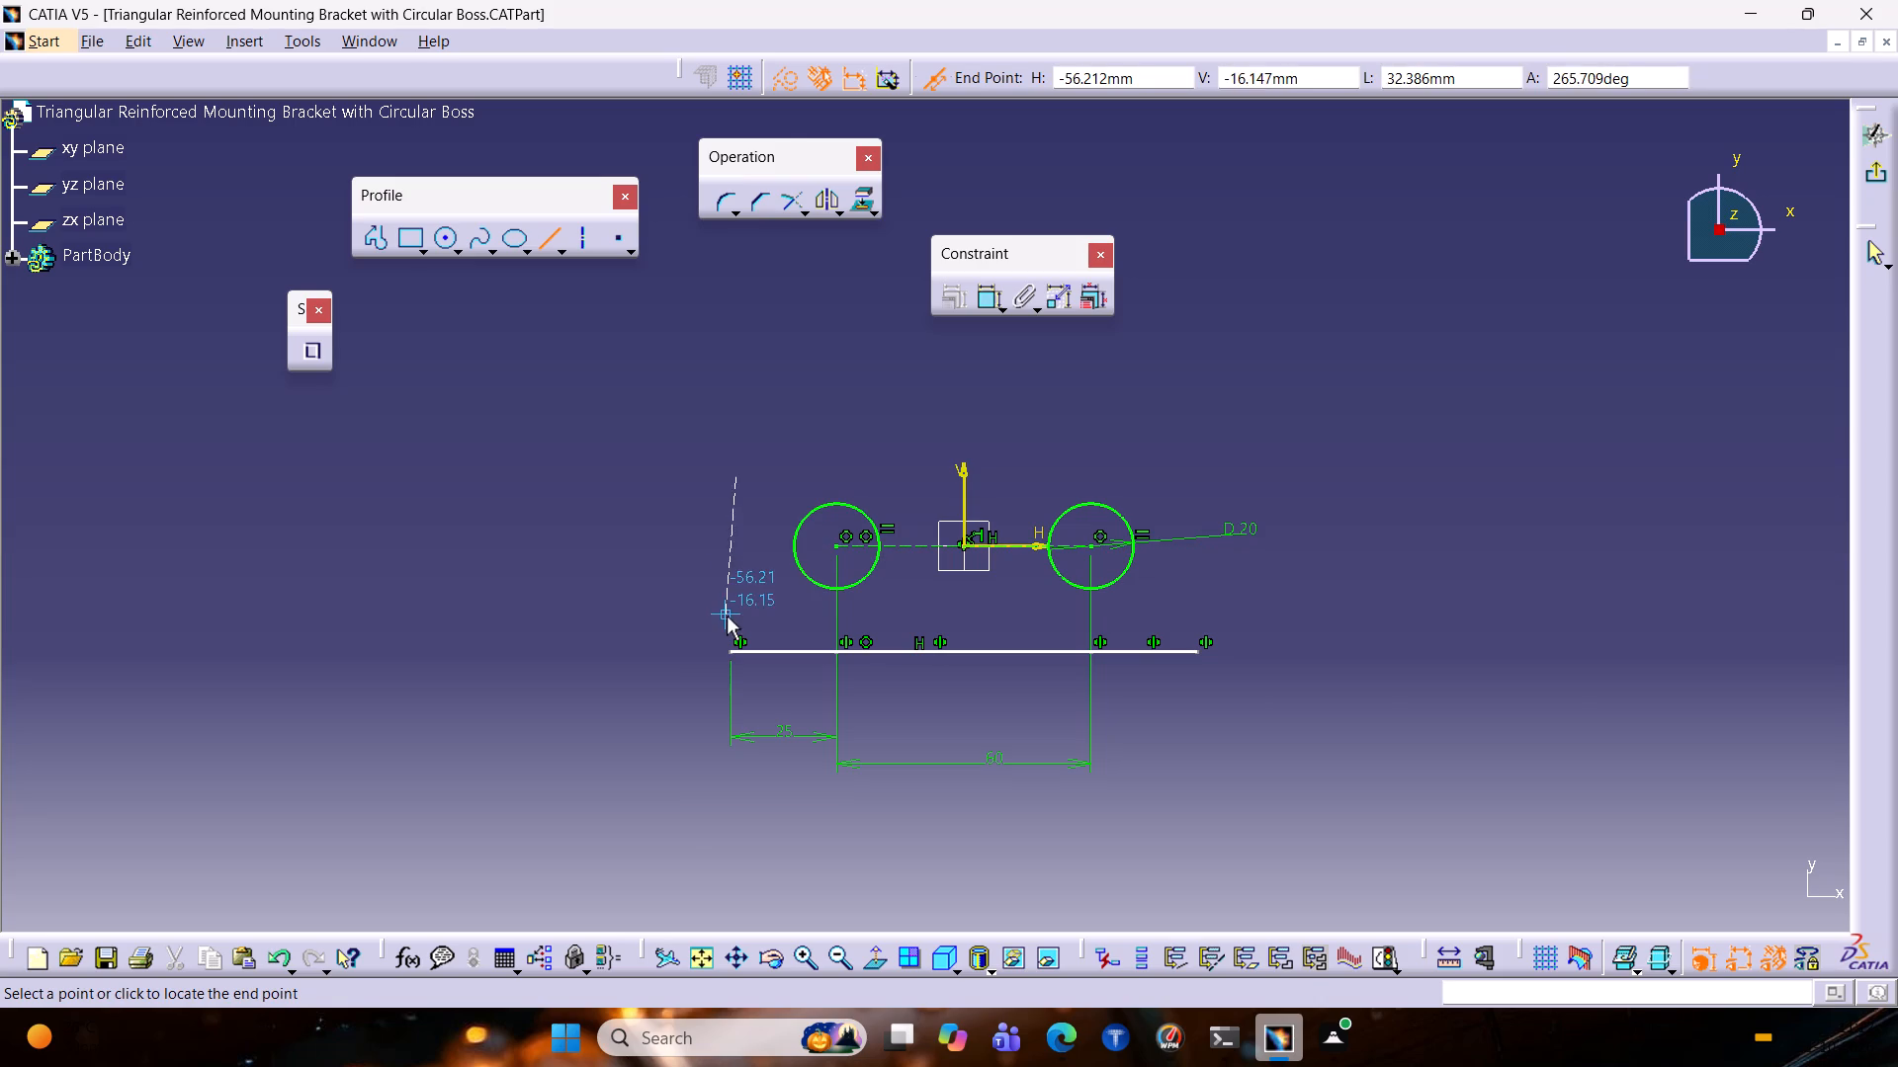
click(787, 73)
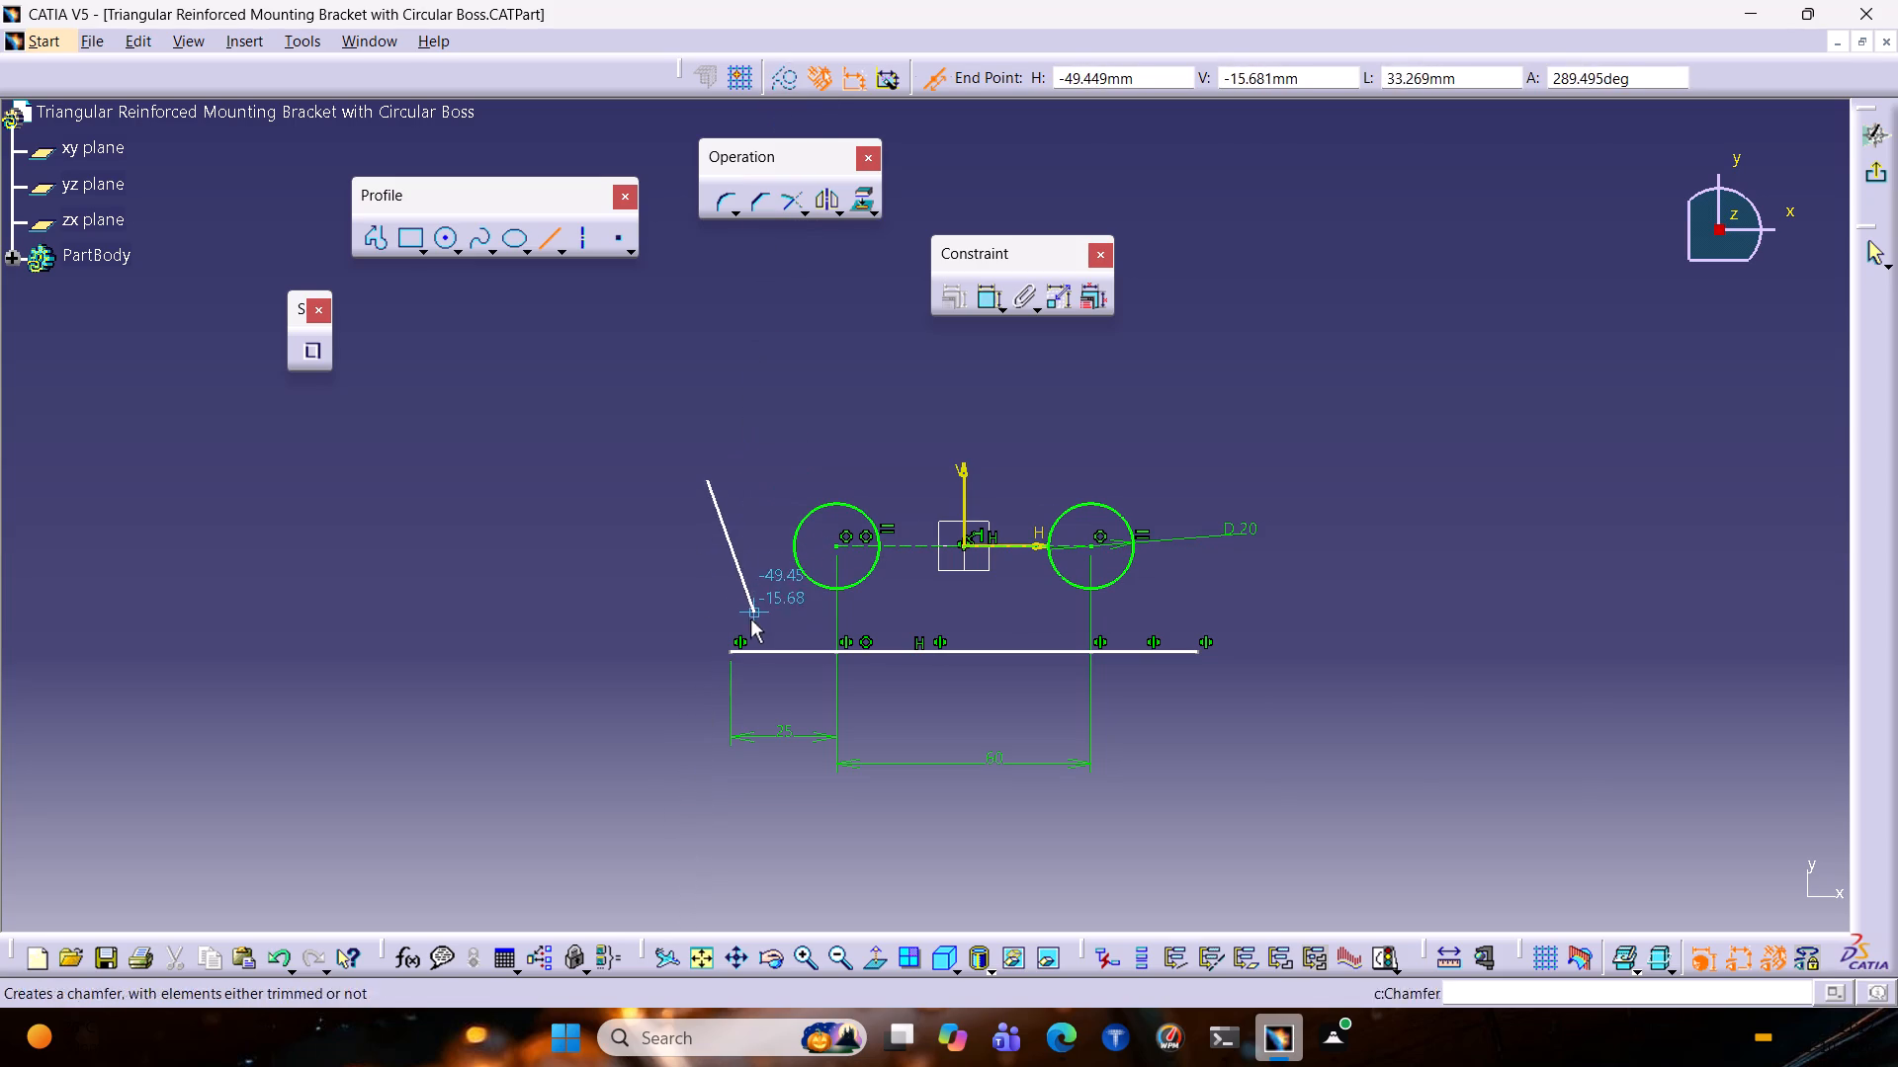
key(Tab)
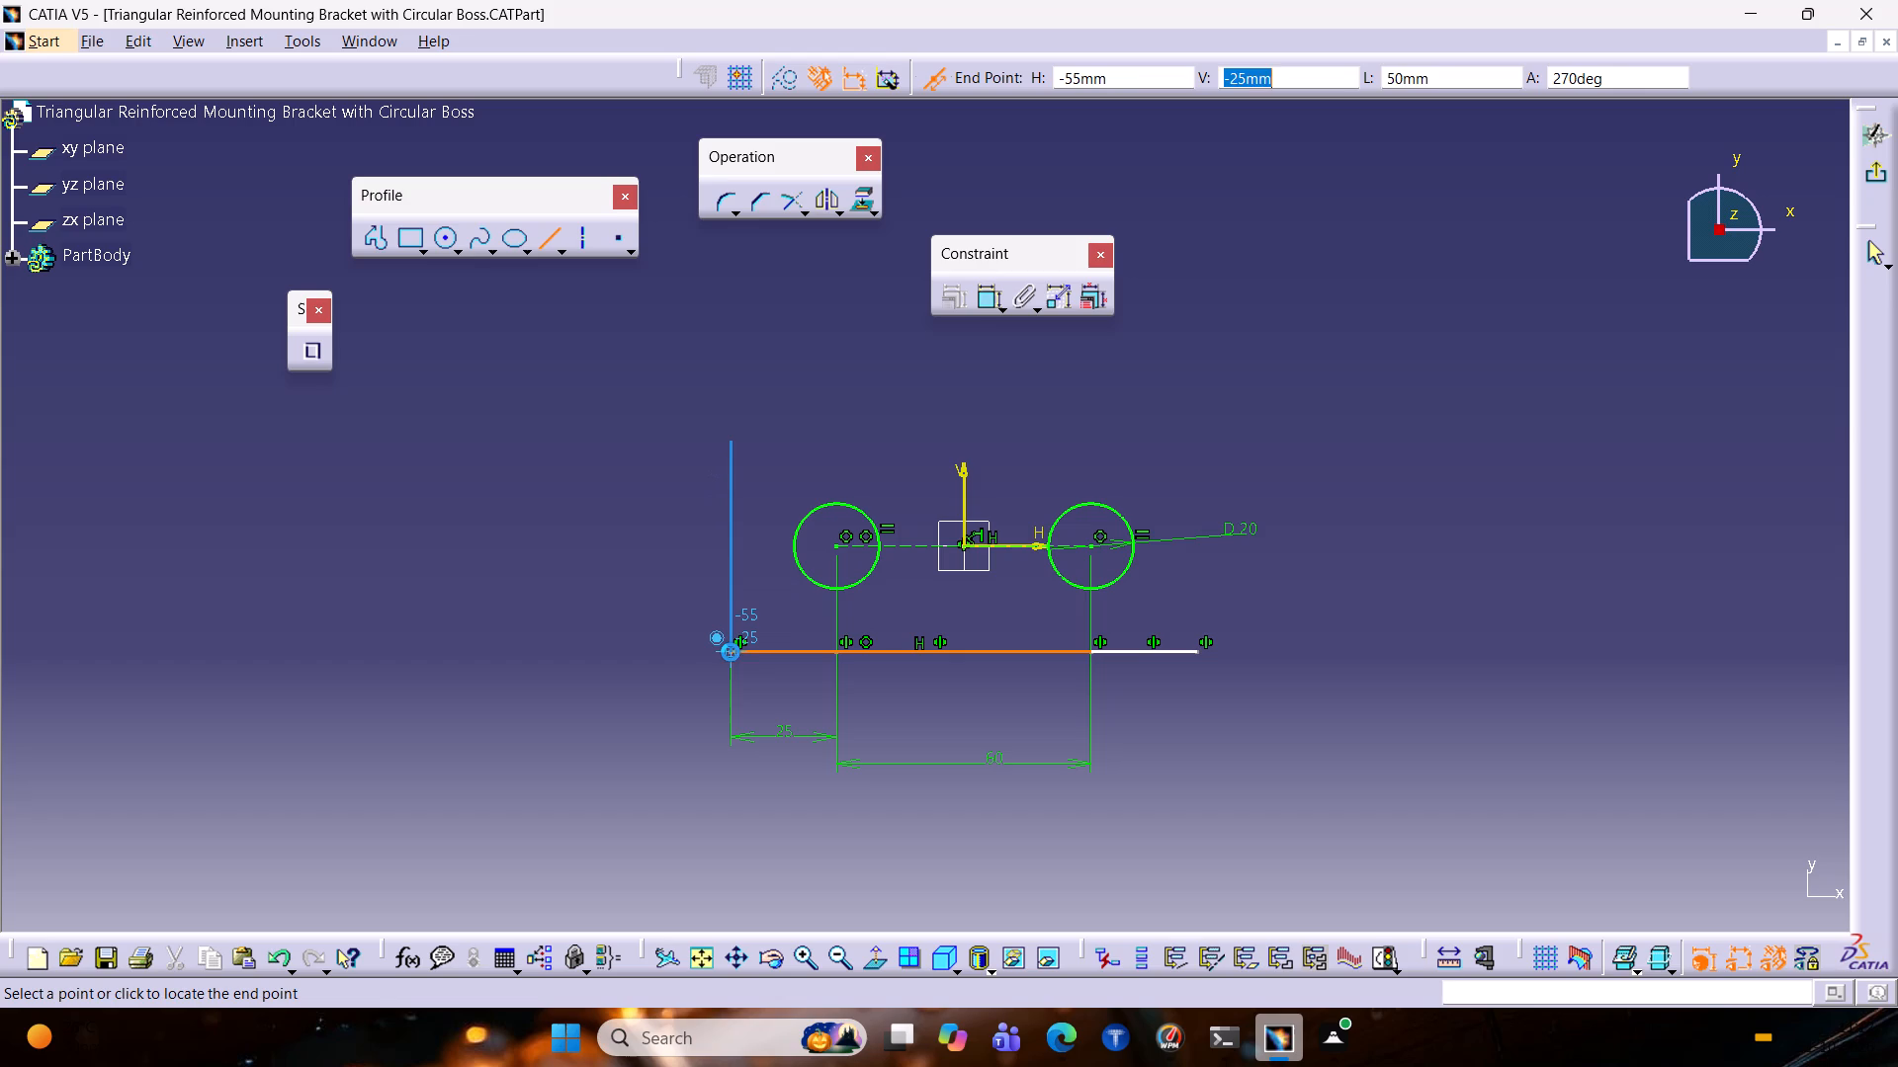
key(Tab)
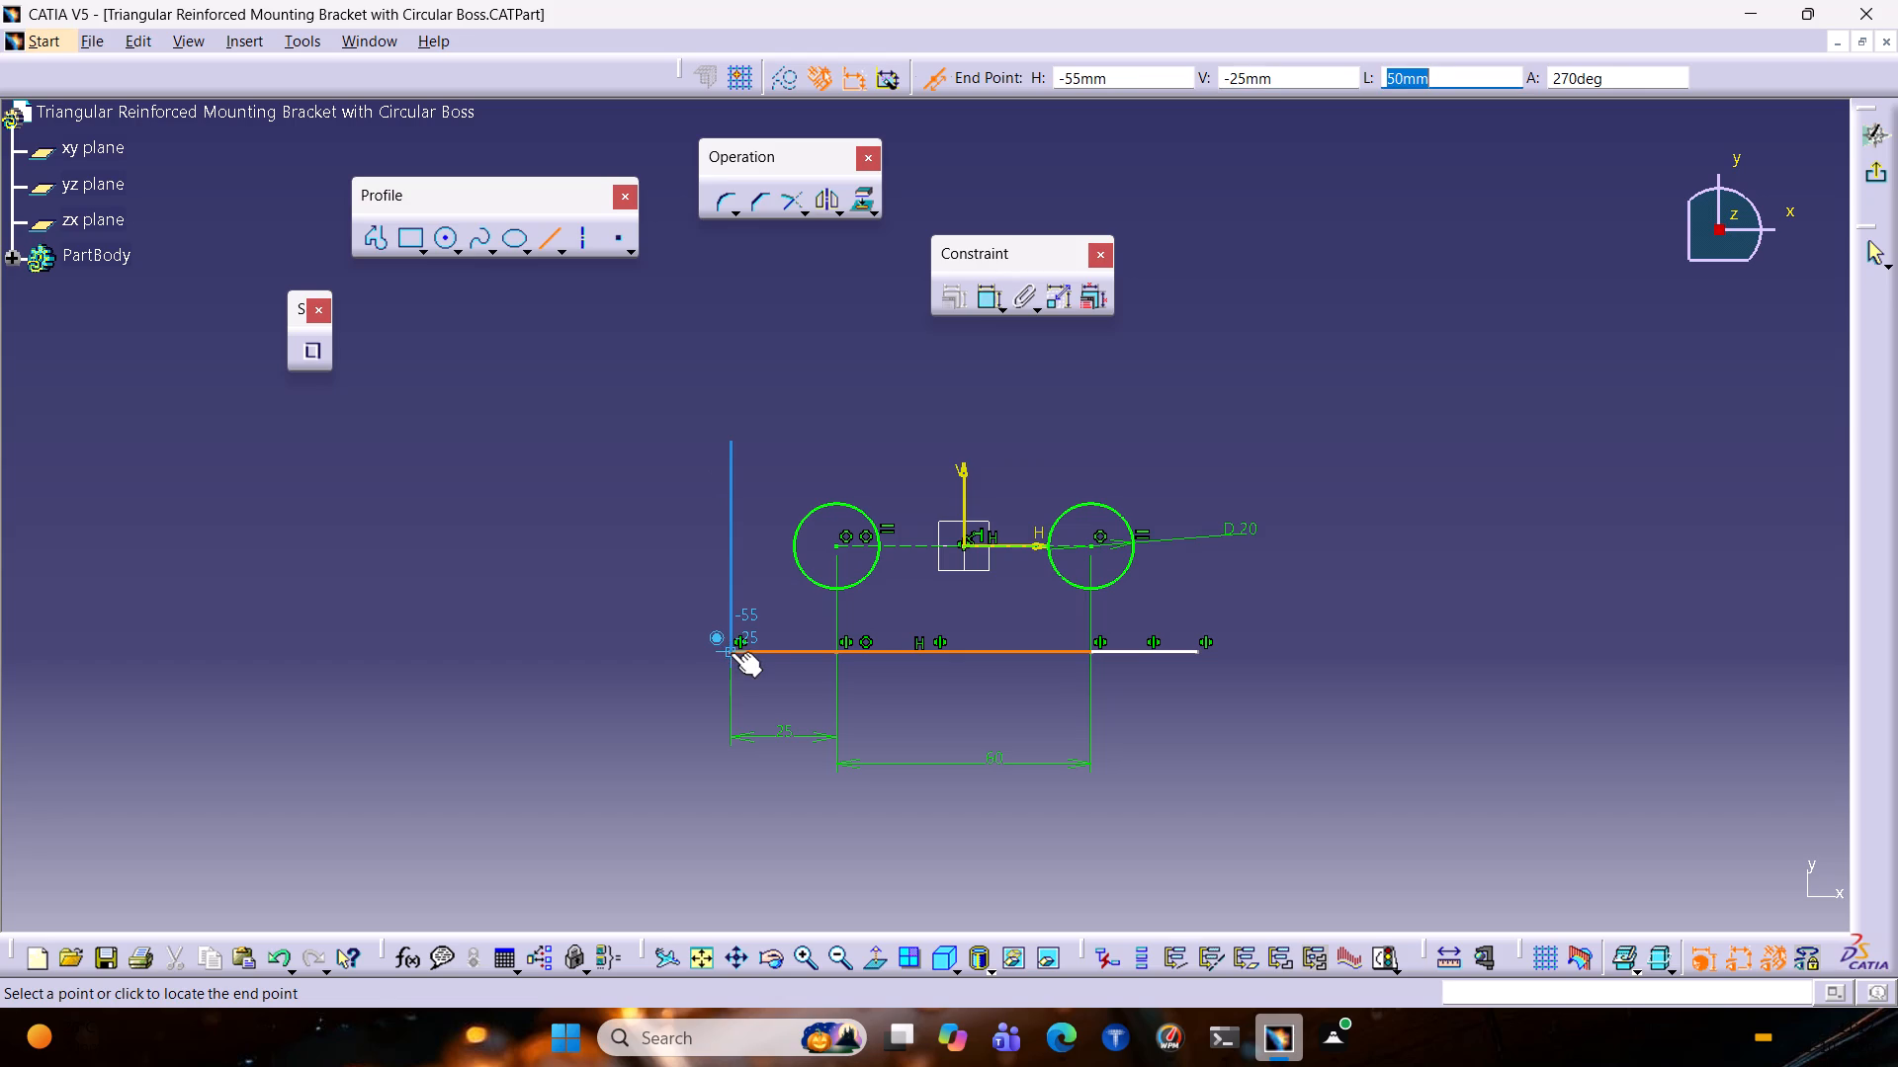
text(60)
key(Return)
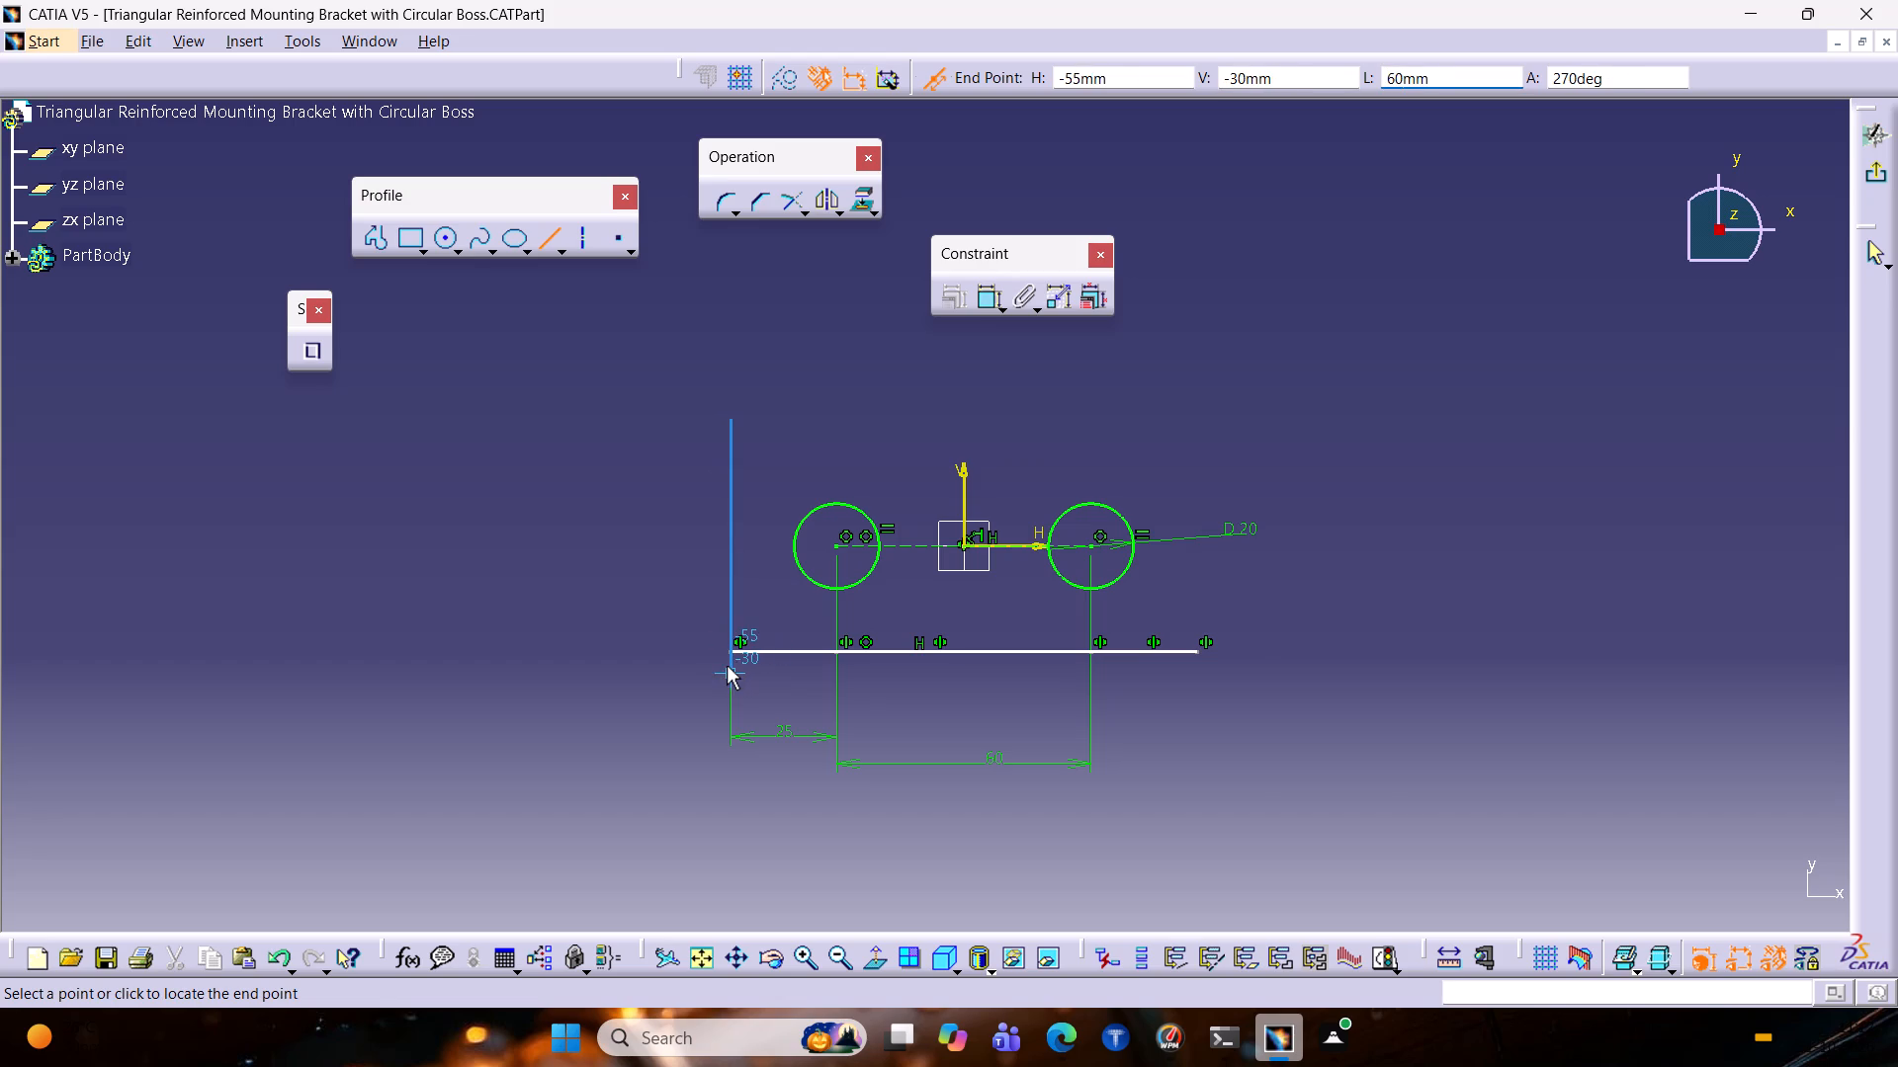
click(727, 666)
key(Escape)
key(Escape)
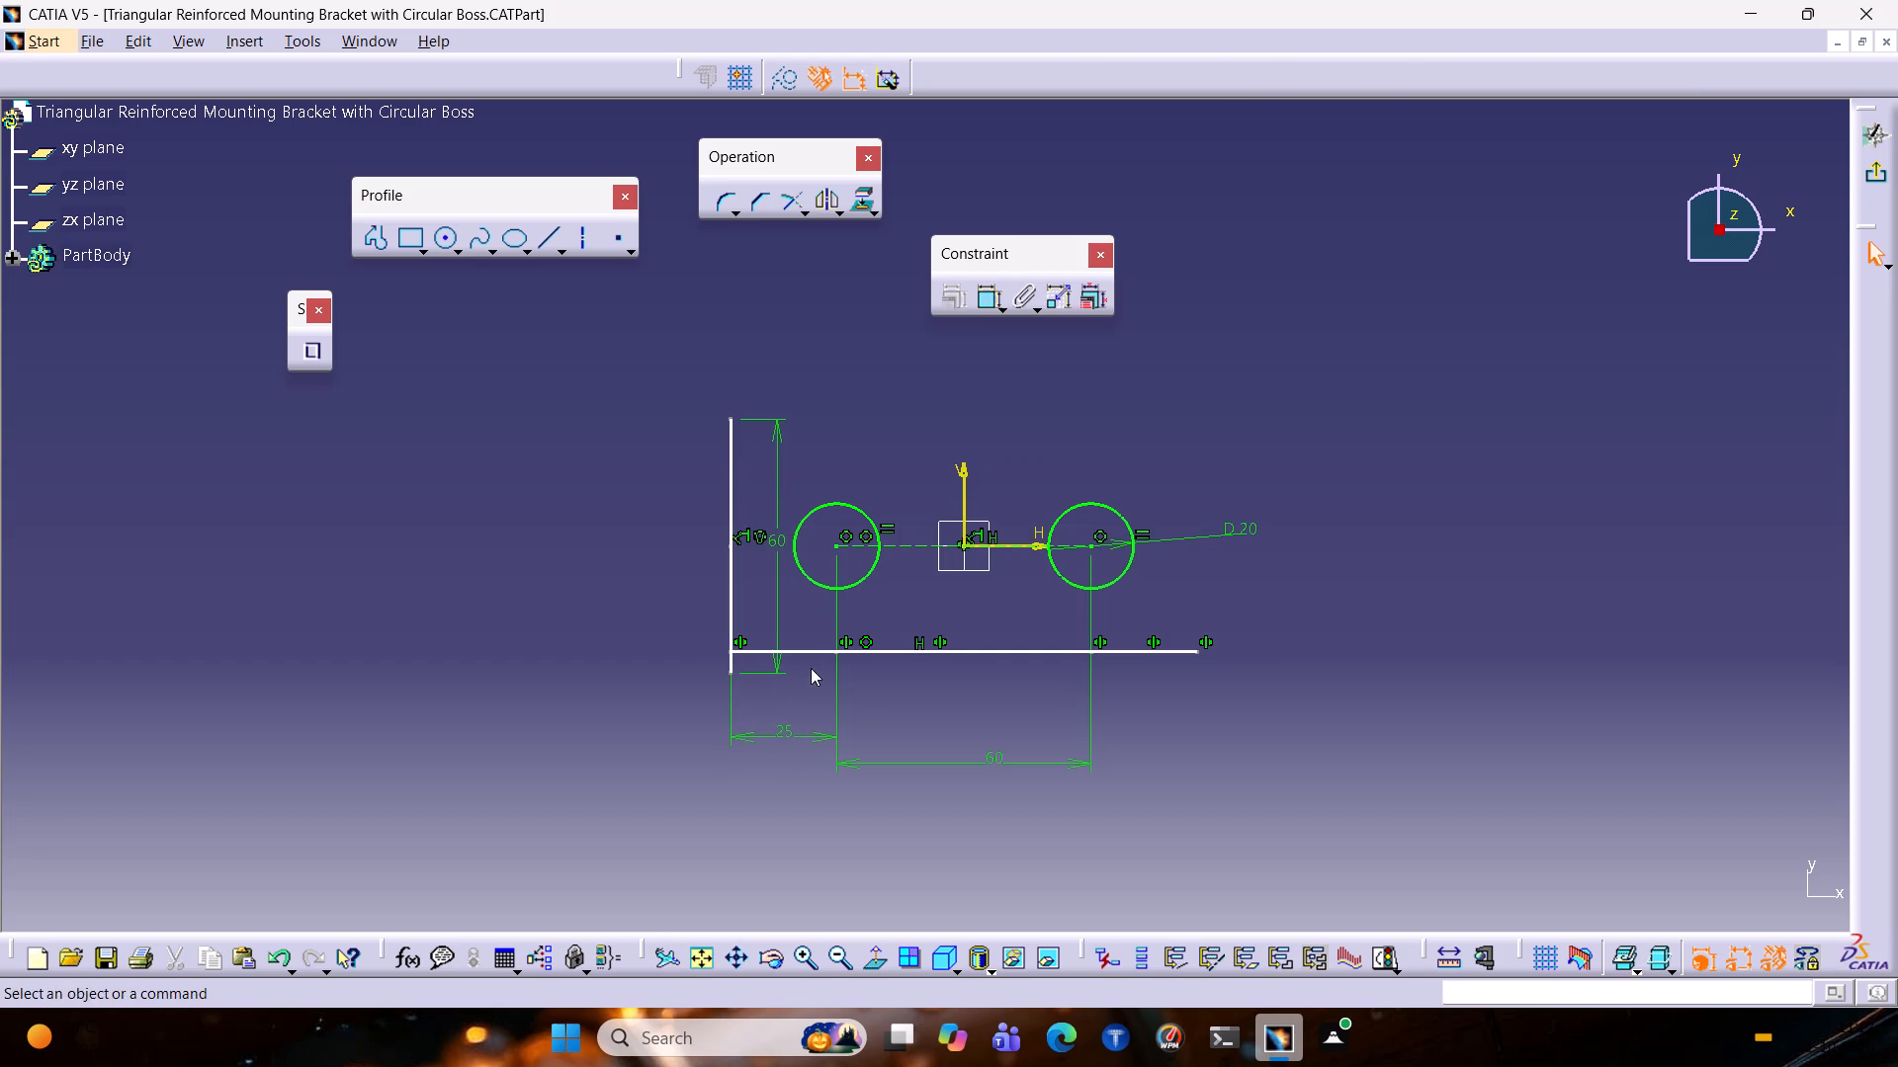
Delete the long bottom segment running from the outer vertical line to below the circle on the positive H side.
click(807, 648)
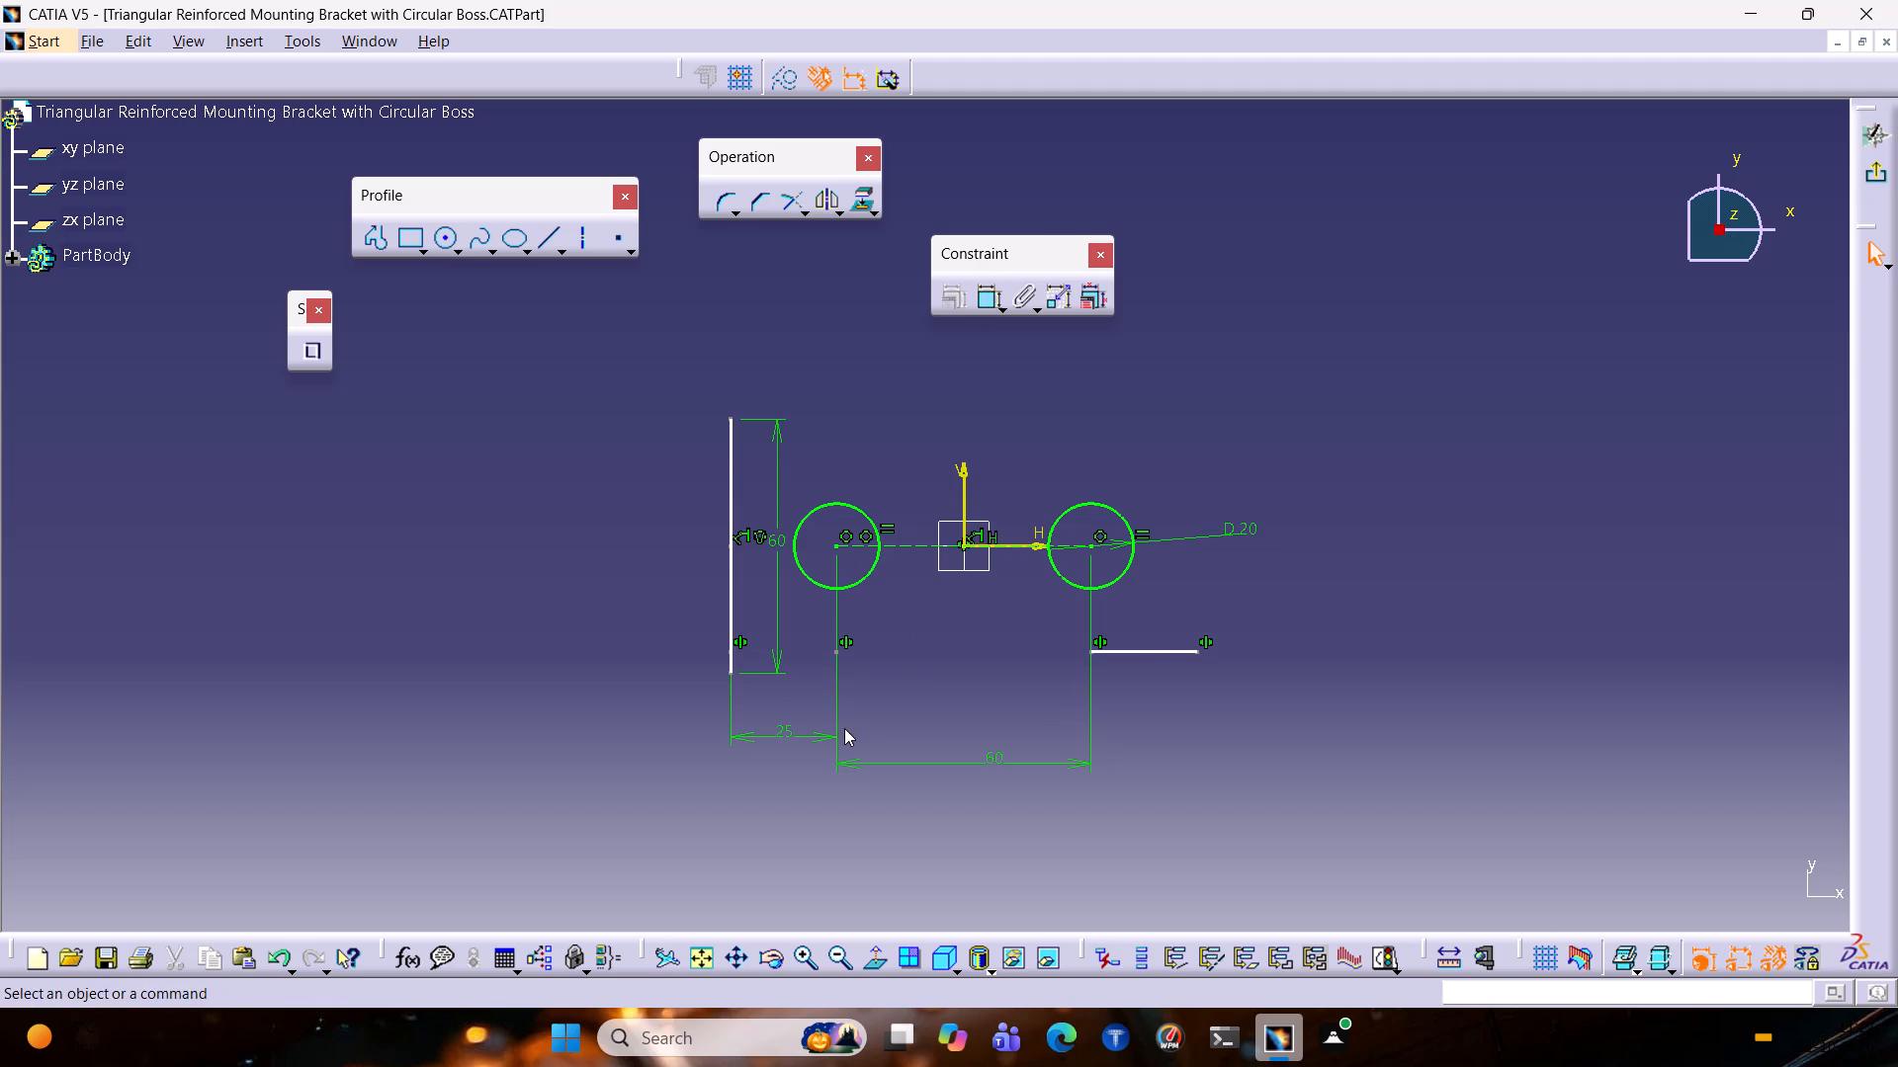
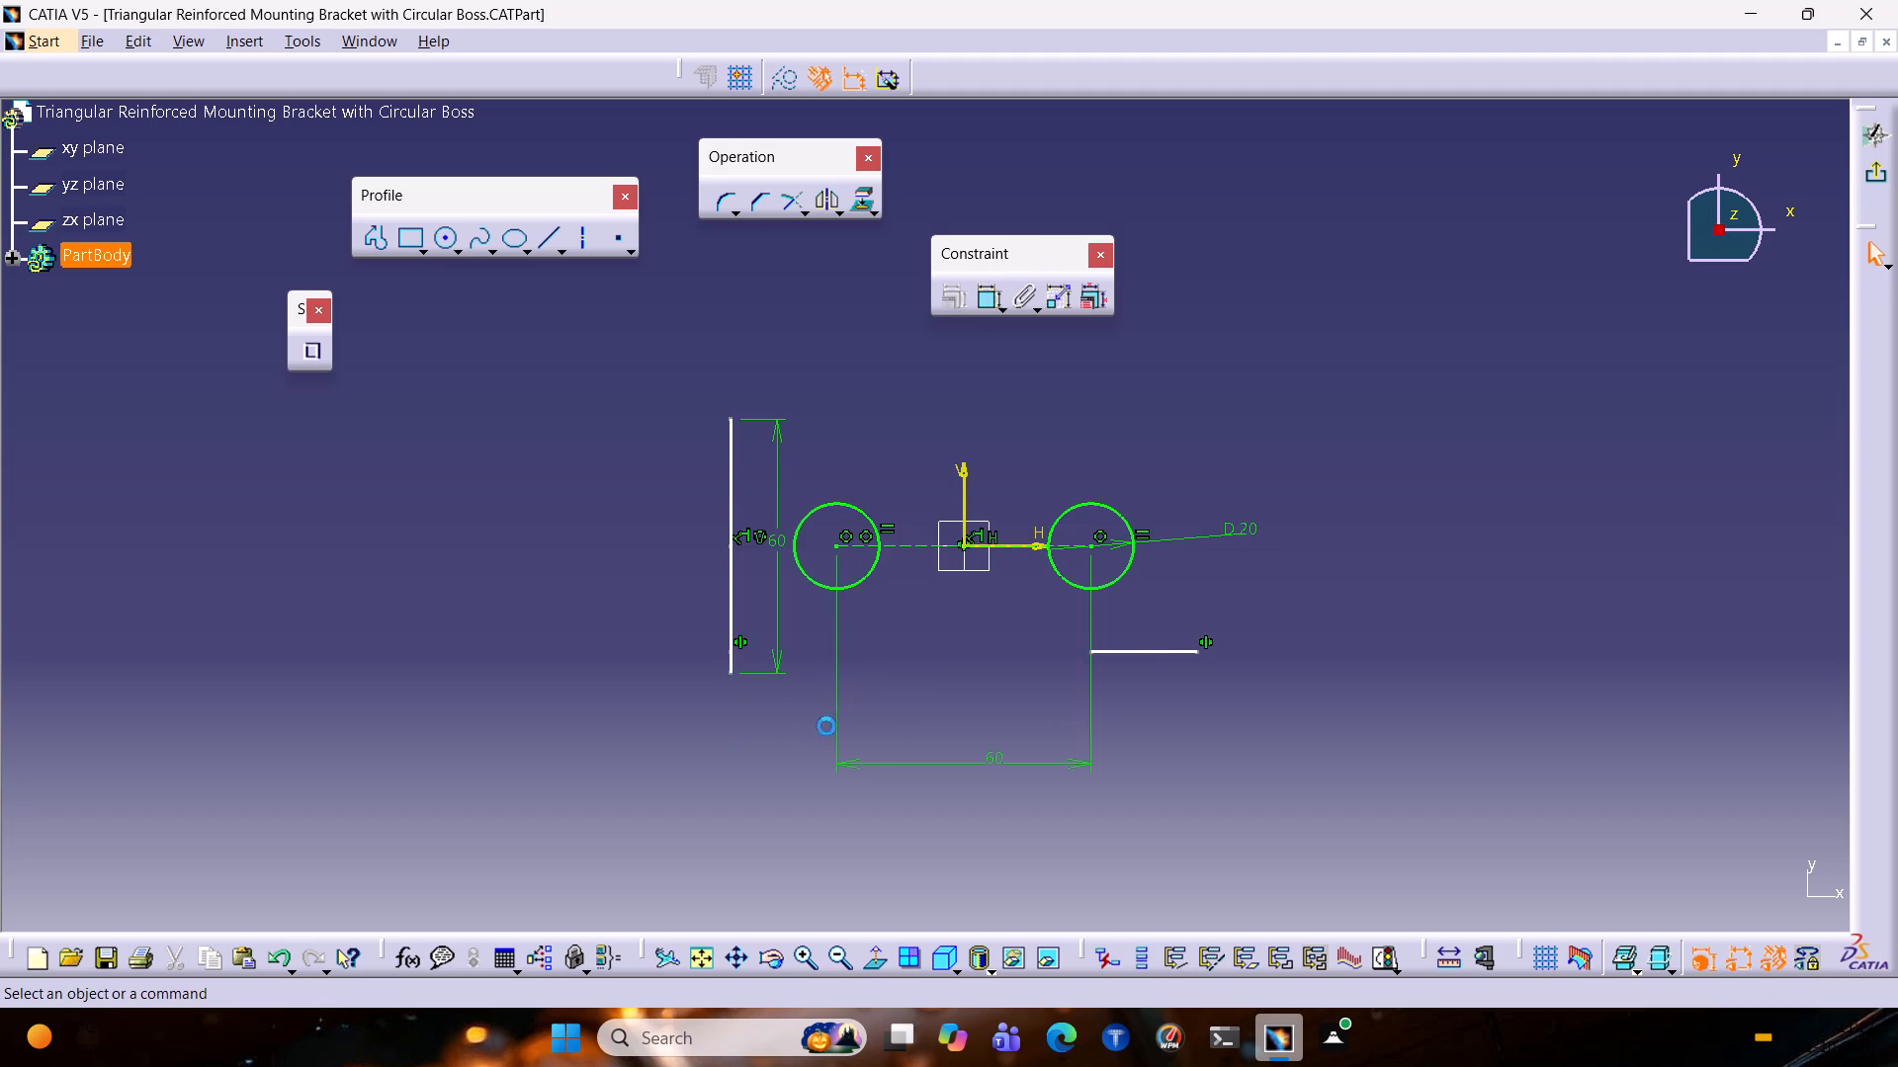
Delete the horizontal distance dimension between the two circle centres and the leftover short horizontal segment below the circle on the positive H side.
click(836, 713)
key(Delete)
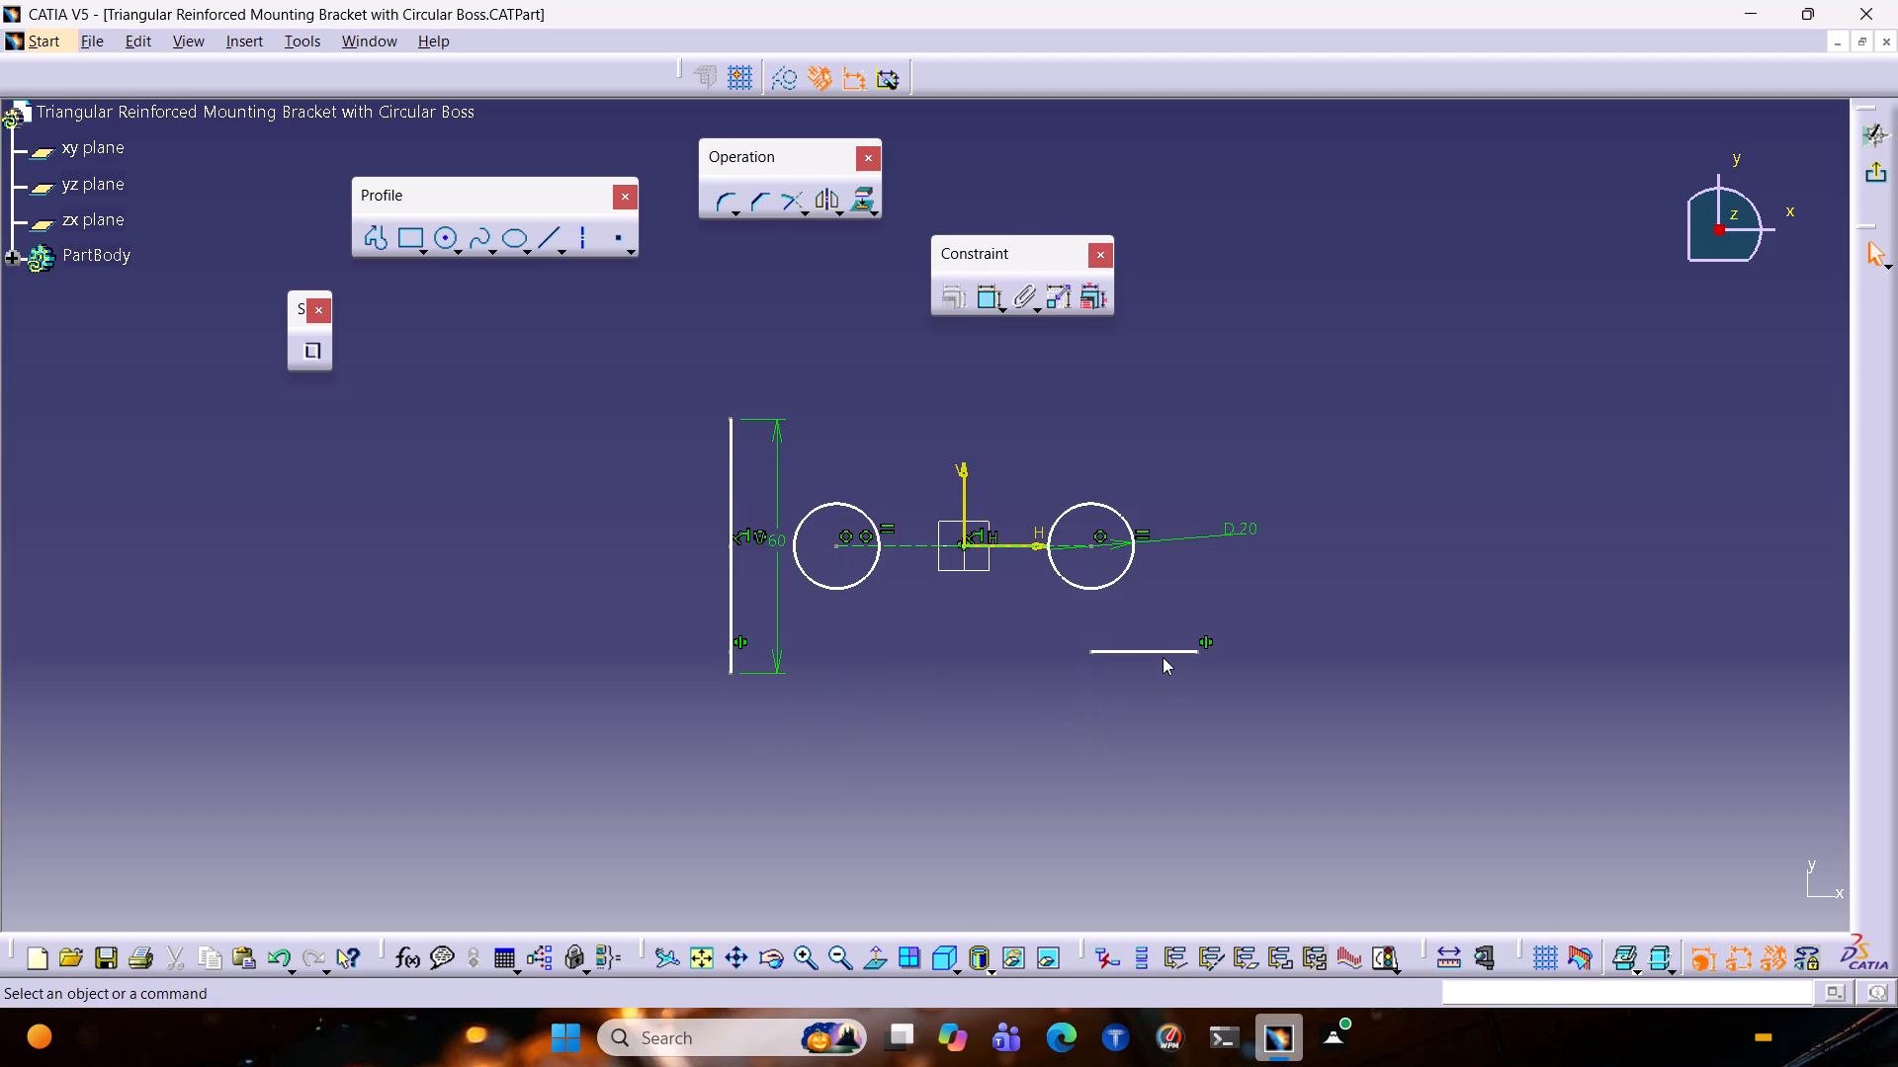
click(1164, 652)
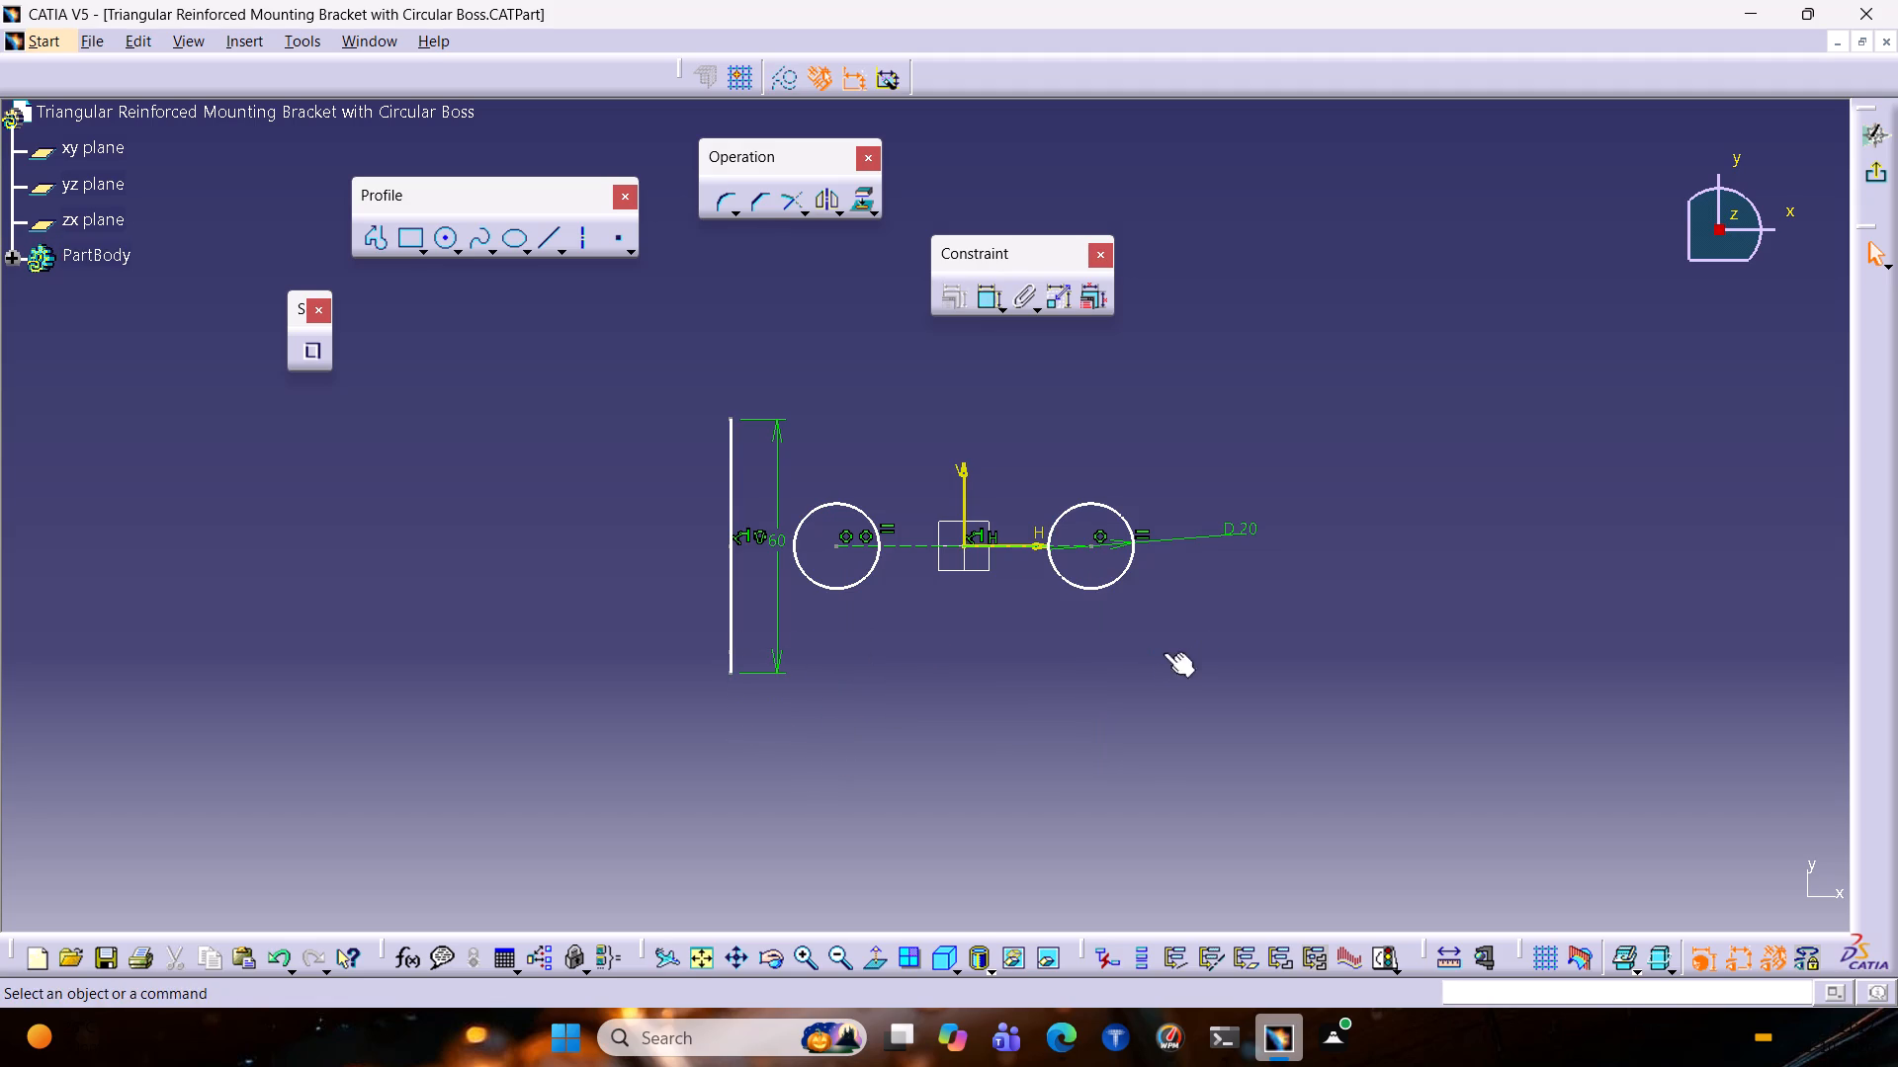
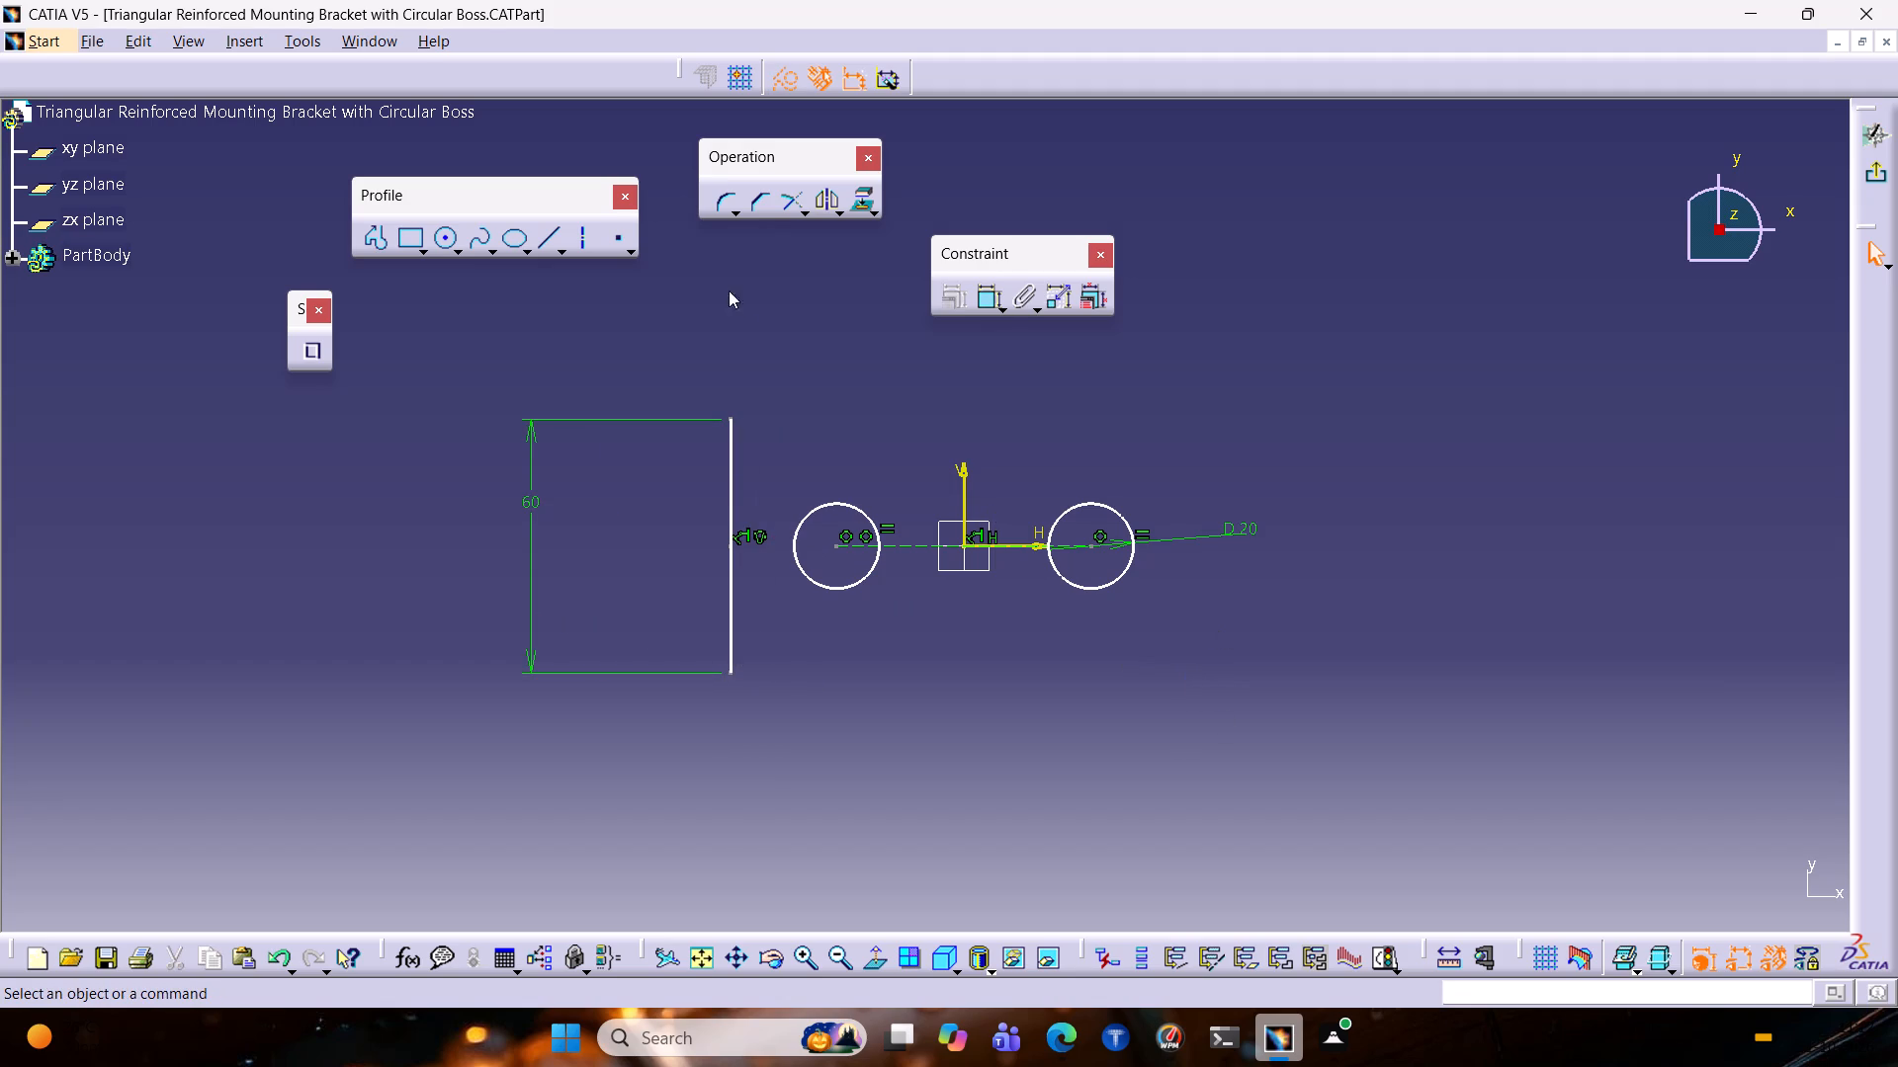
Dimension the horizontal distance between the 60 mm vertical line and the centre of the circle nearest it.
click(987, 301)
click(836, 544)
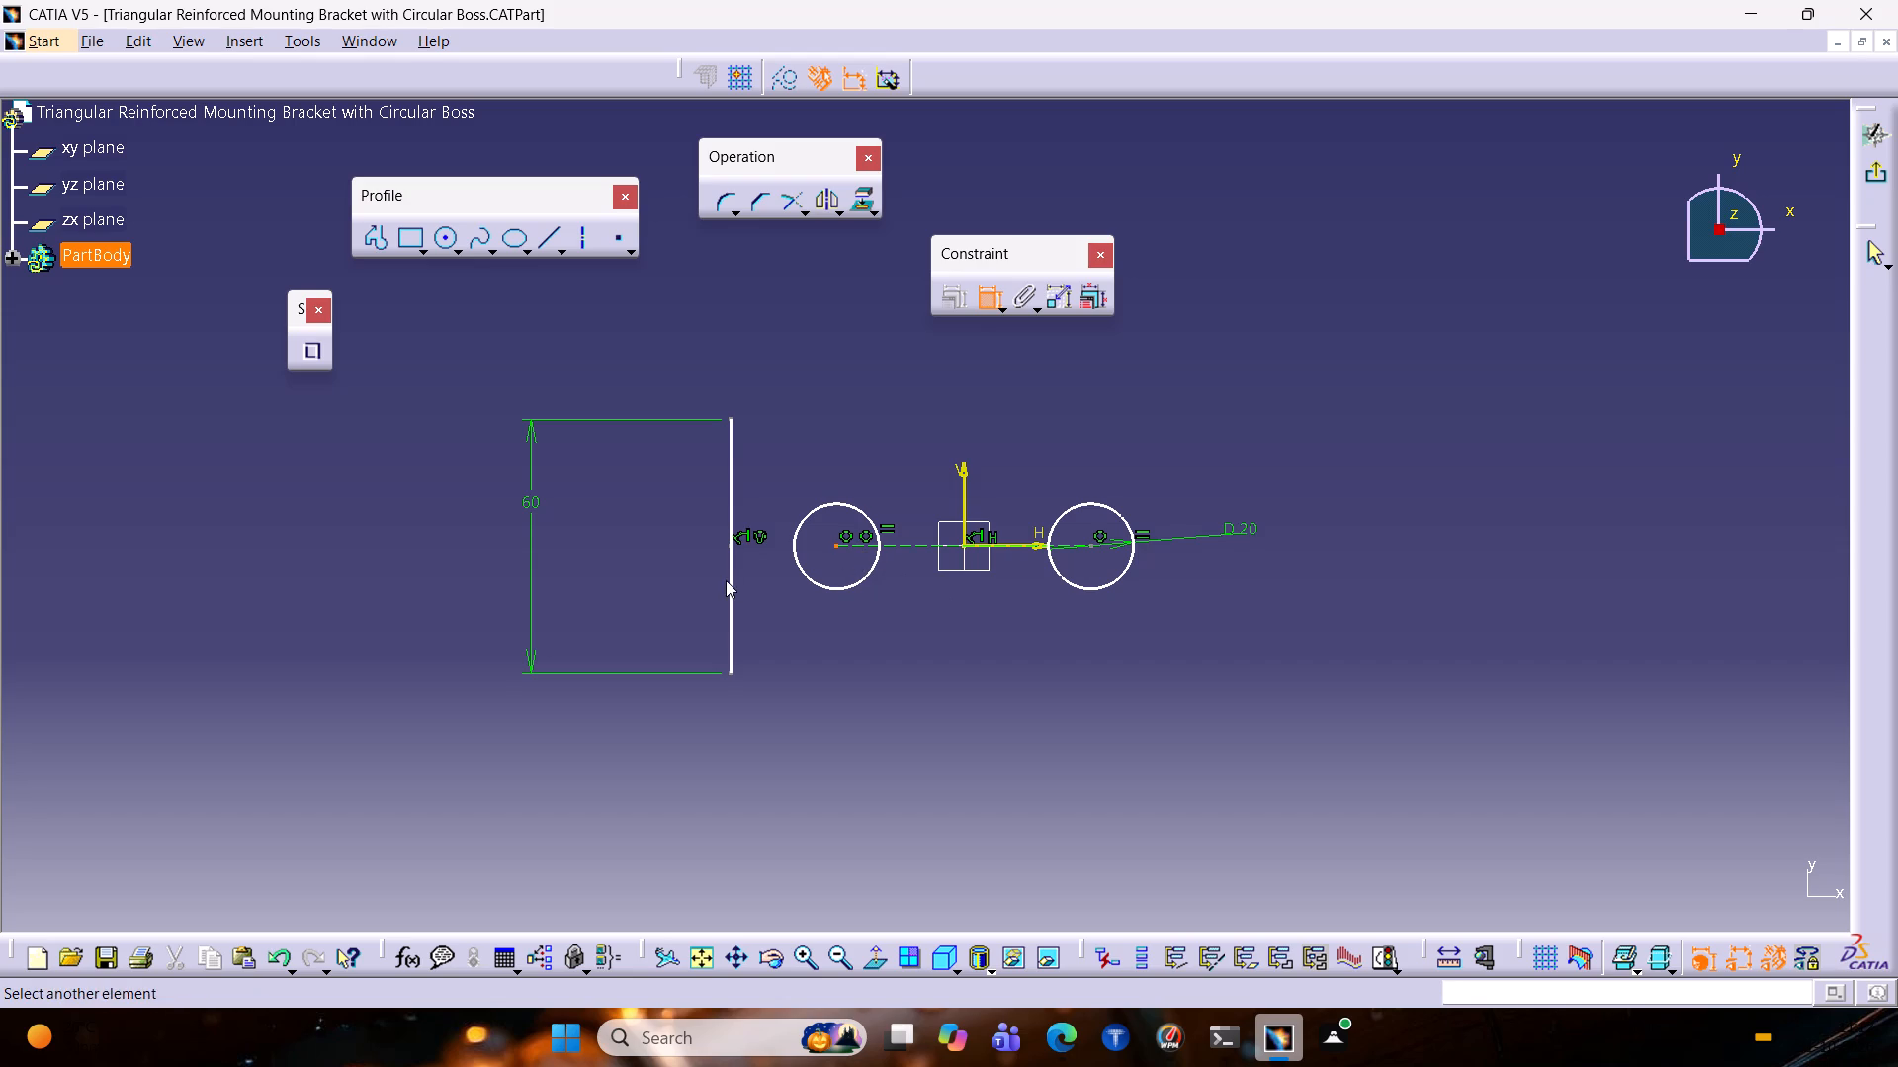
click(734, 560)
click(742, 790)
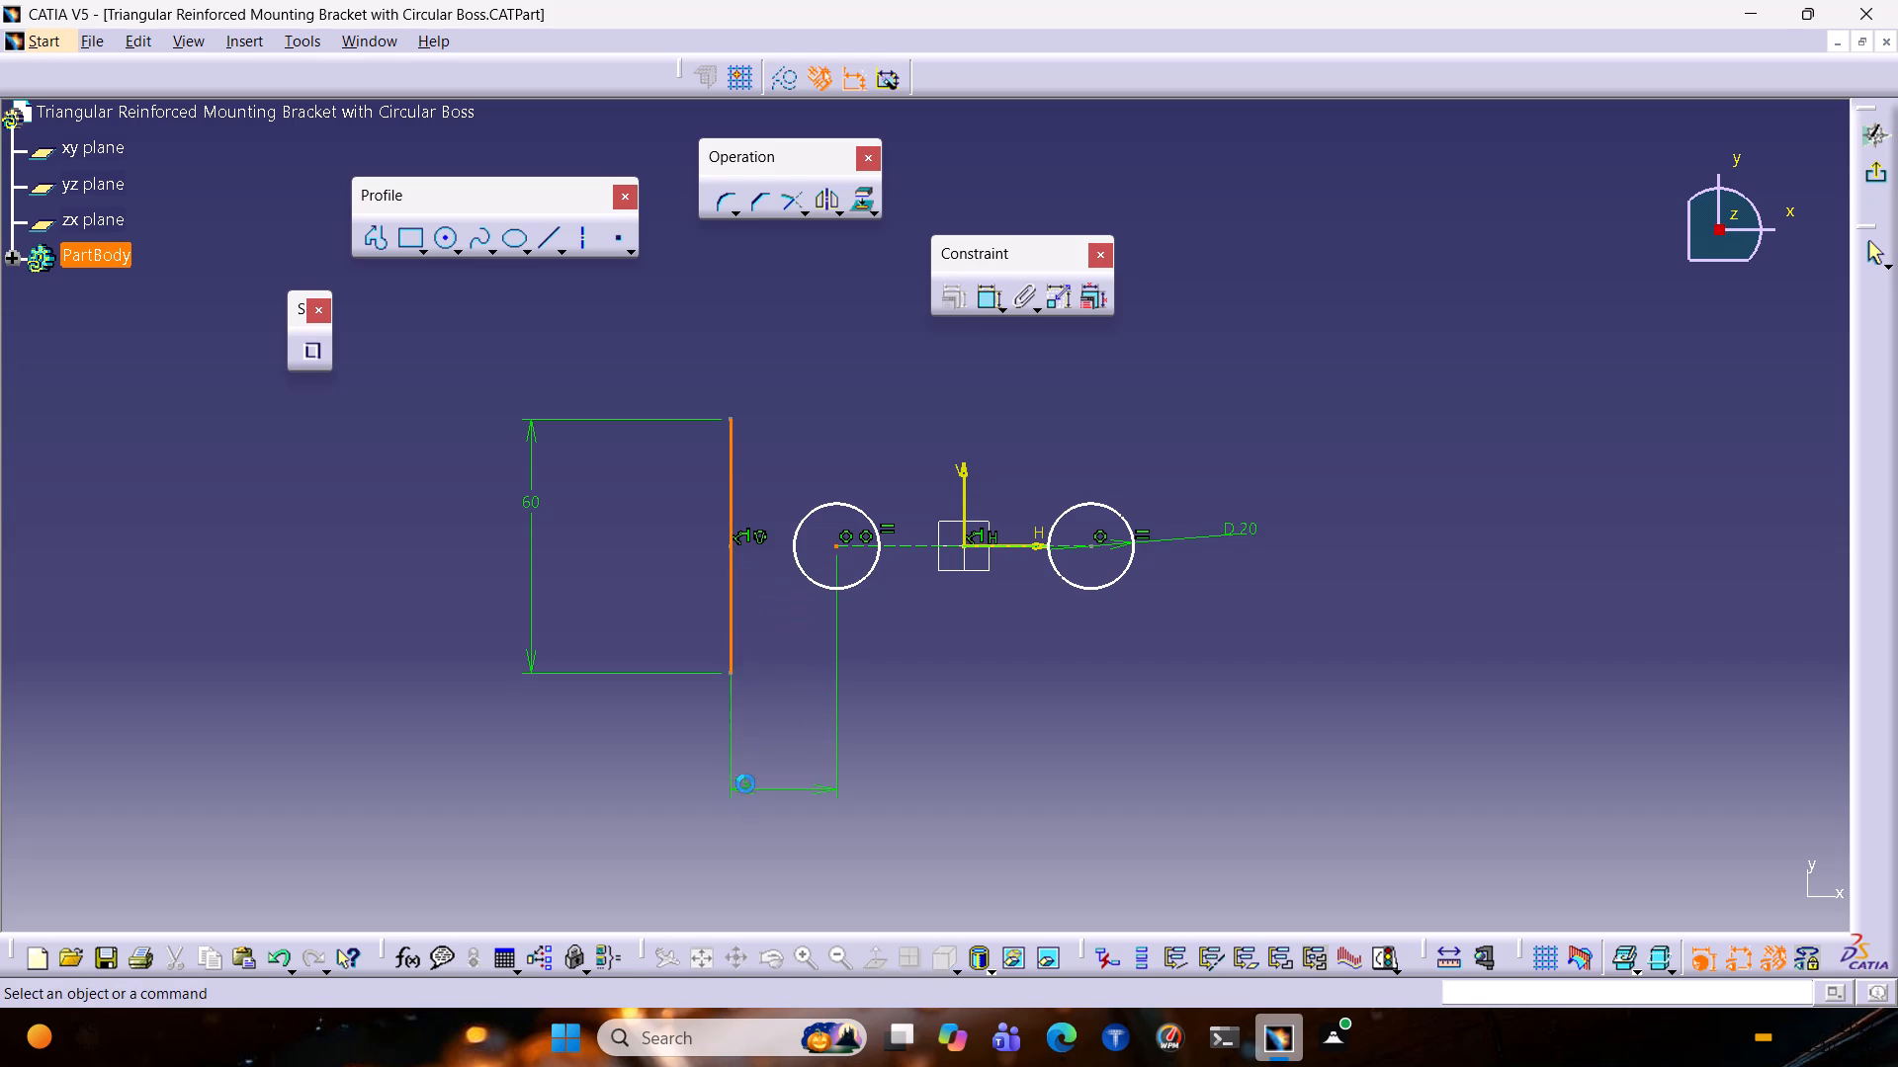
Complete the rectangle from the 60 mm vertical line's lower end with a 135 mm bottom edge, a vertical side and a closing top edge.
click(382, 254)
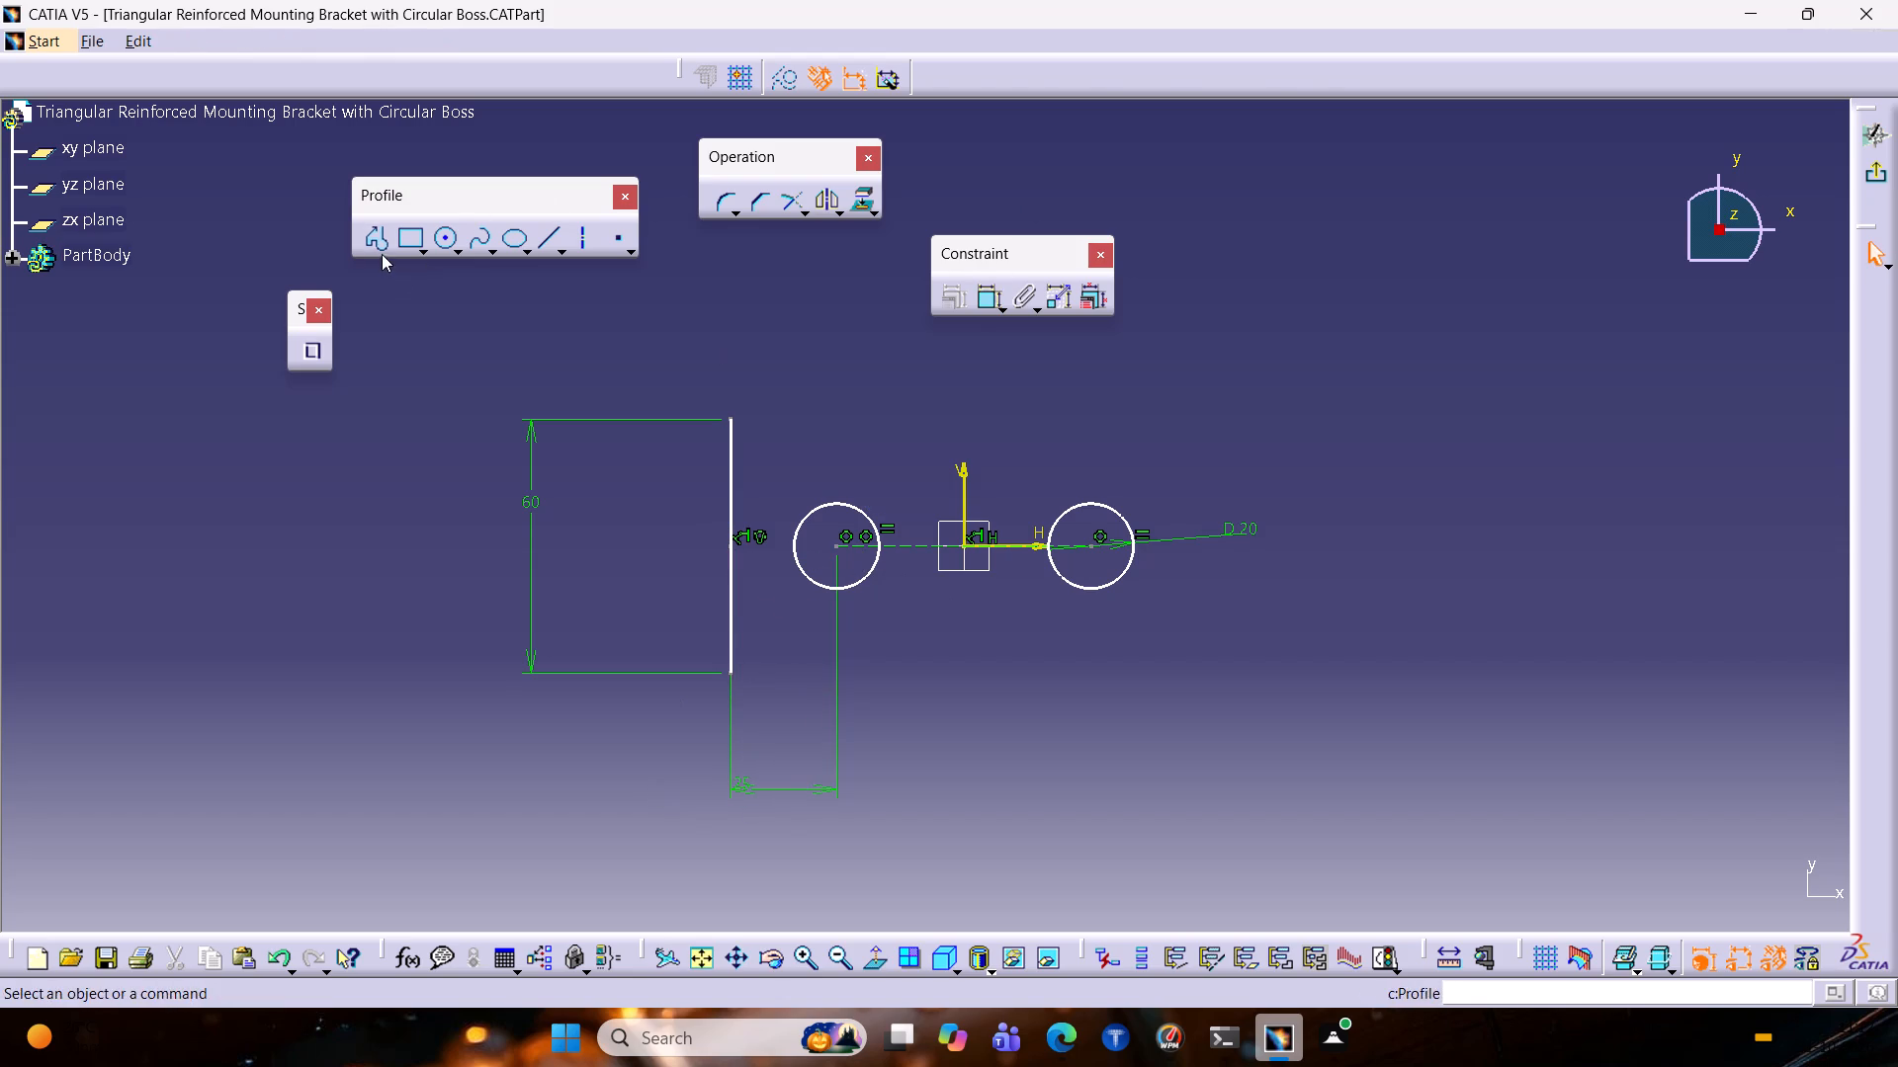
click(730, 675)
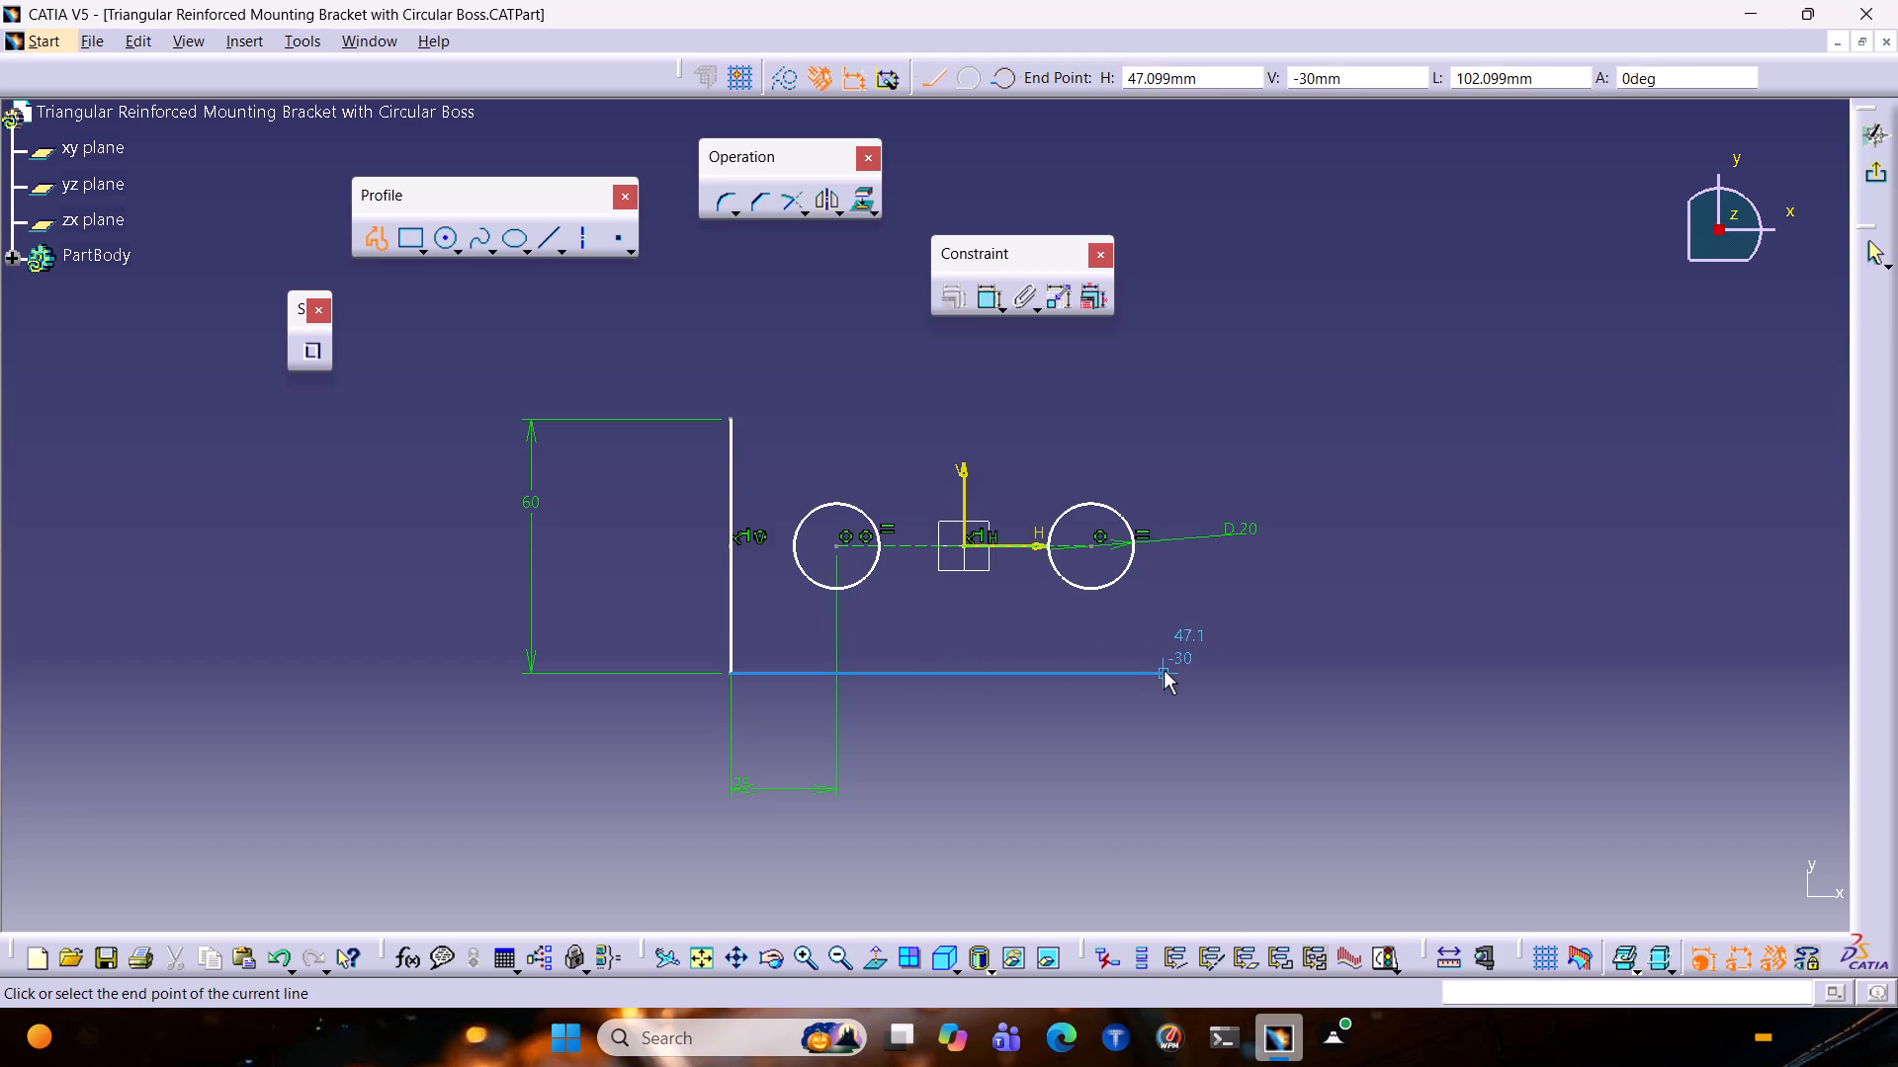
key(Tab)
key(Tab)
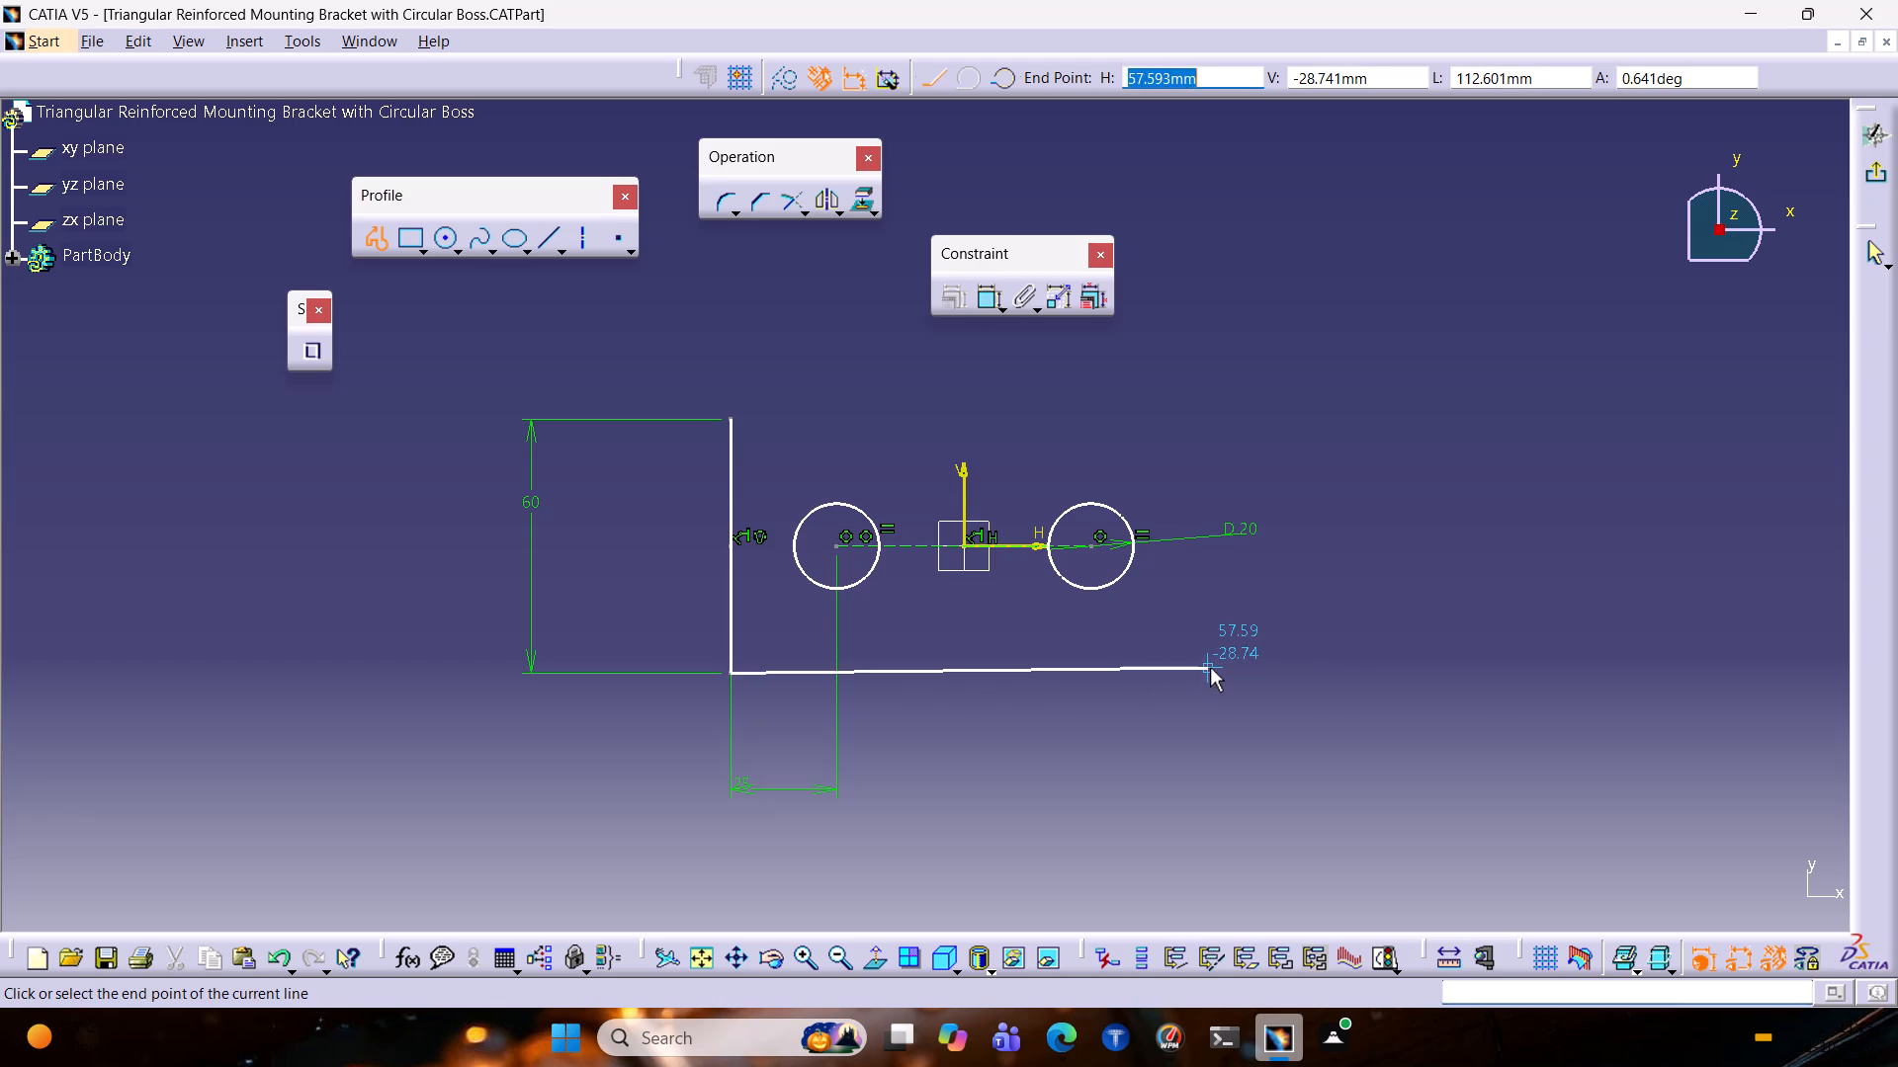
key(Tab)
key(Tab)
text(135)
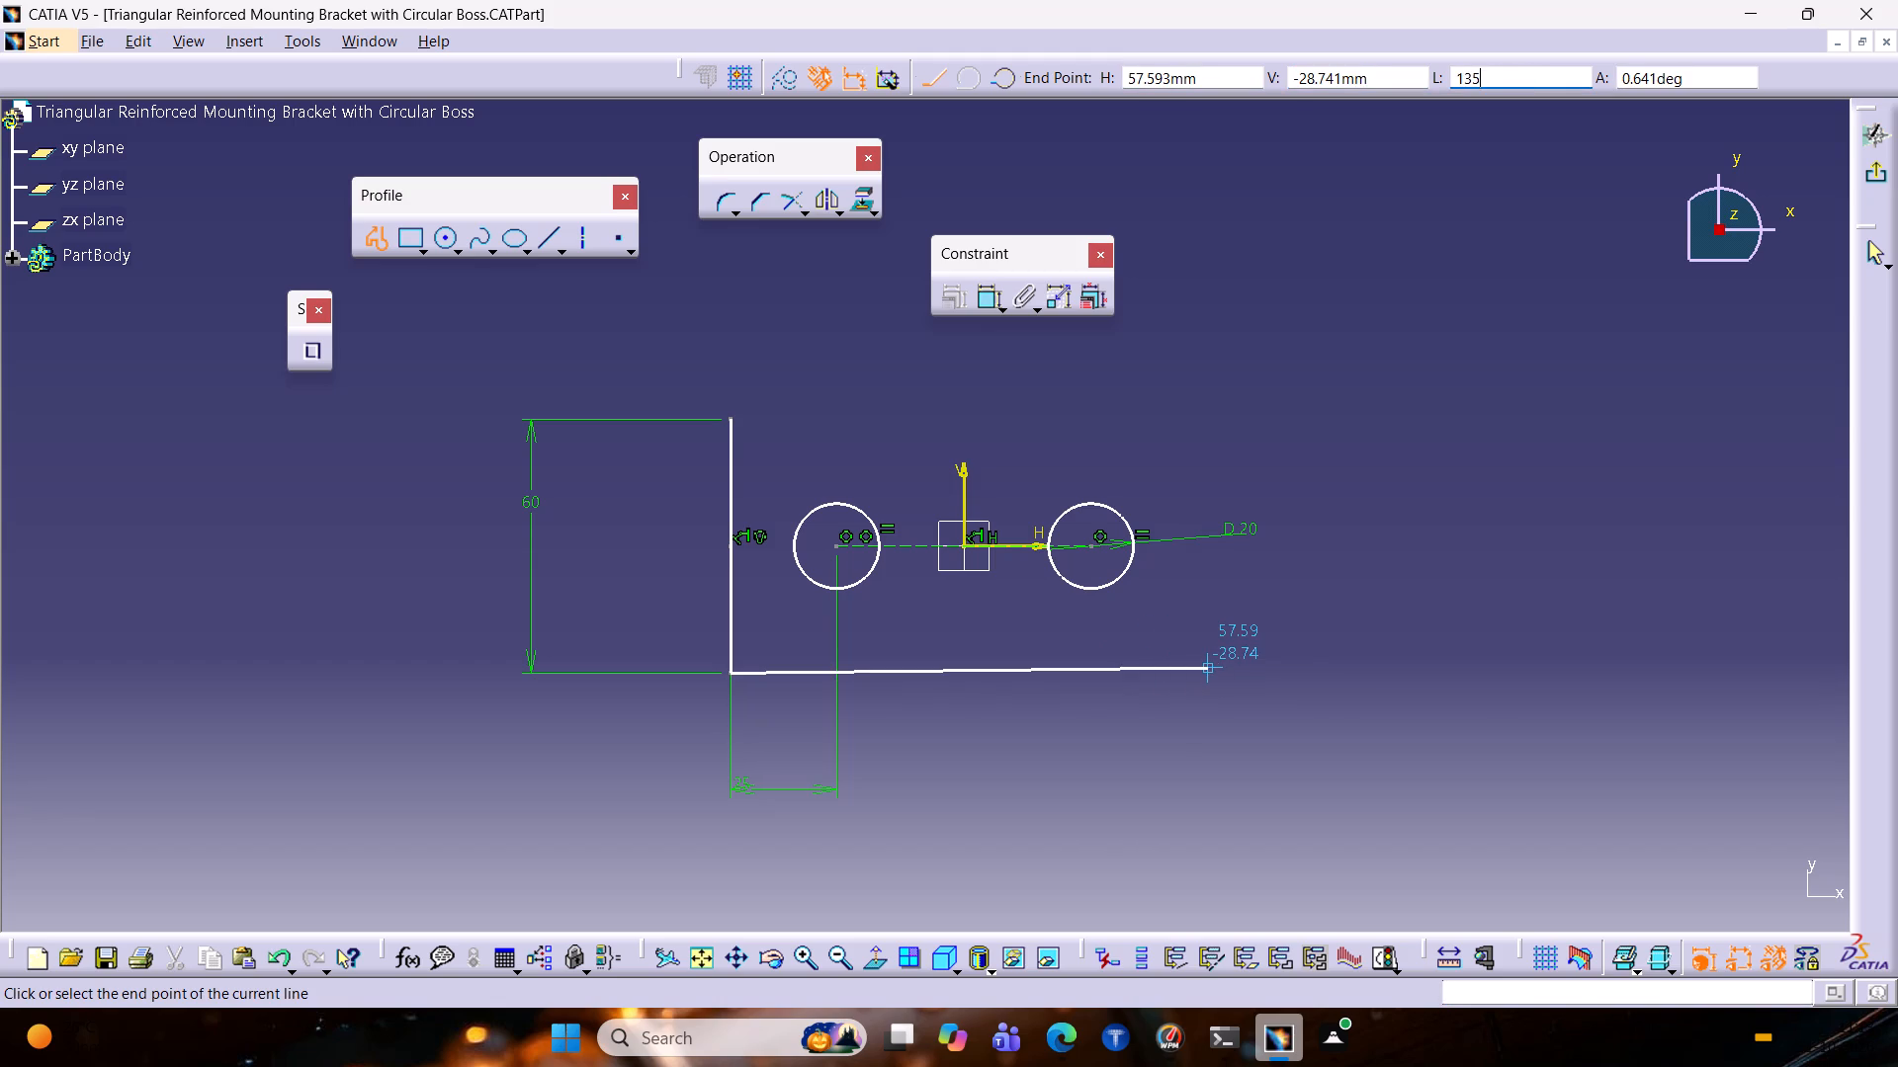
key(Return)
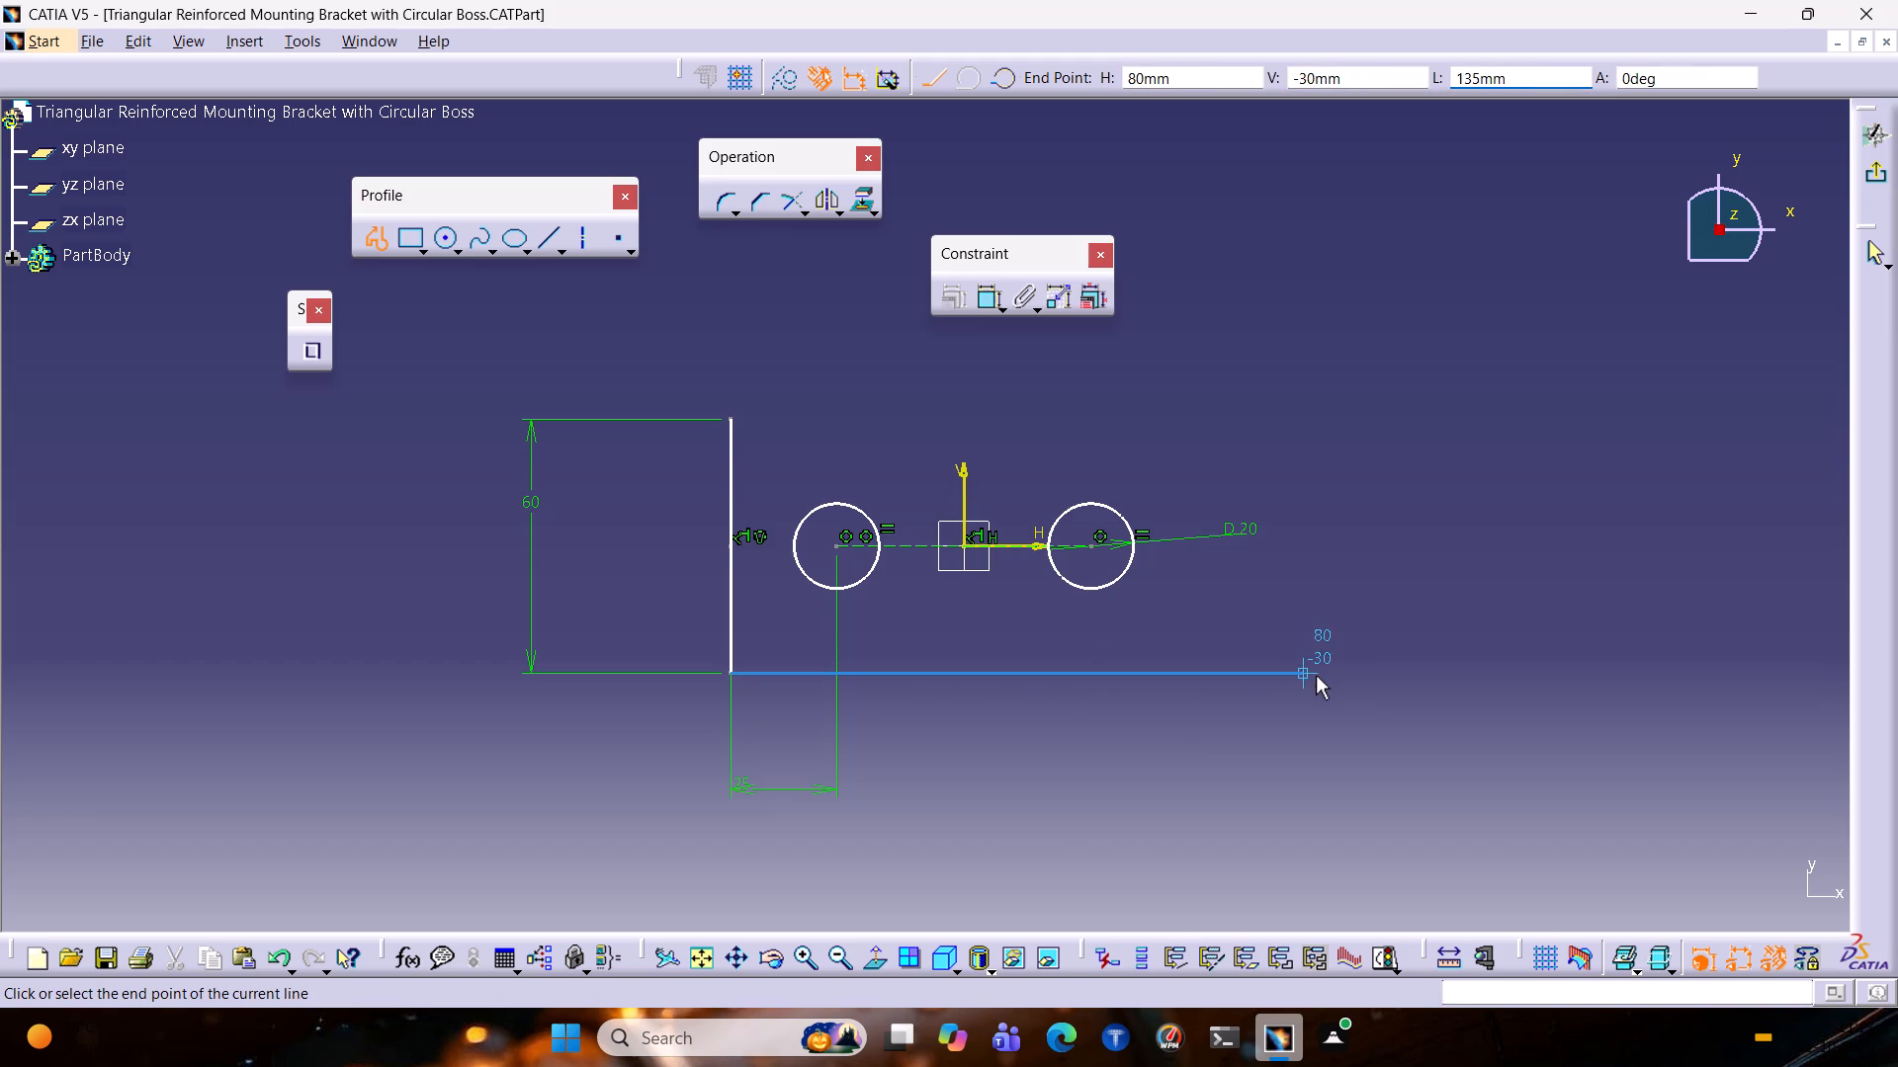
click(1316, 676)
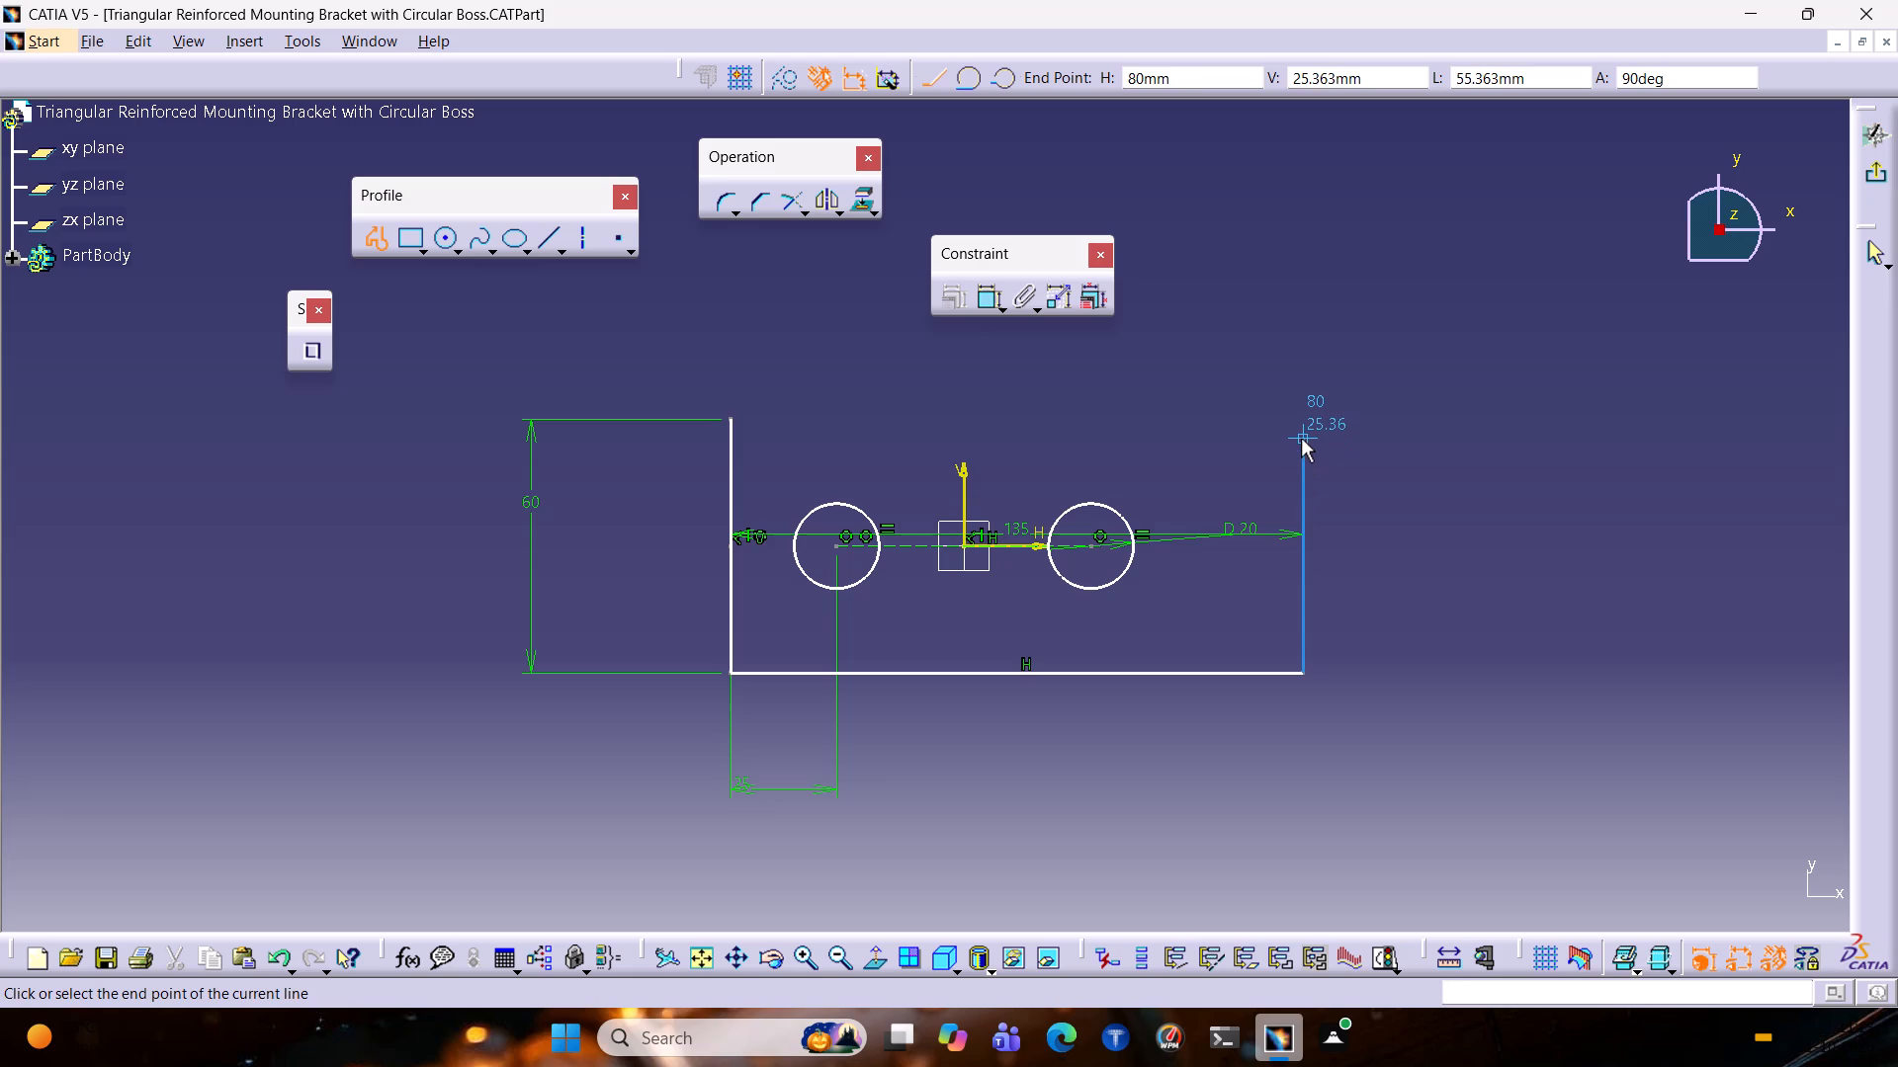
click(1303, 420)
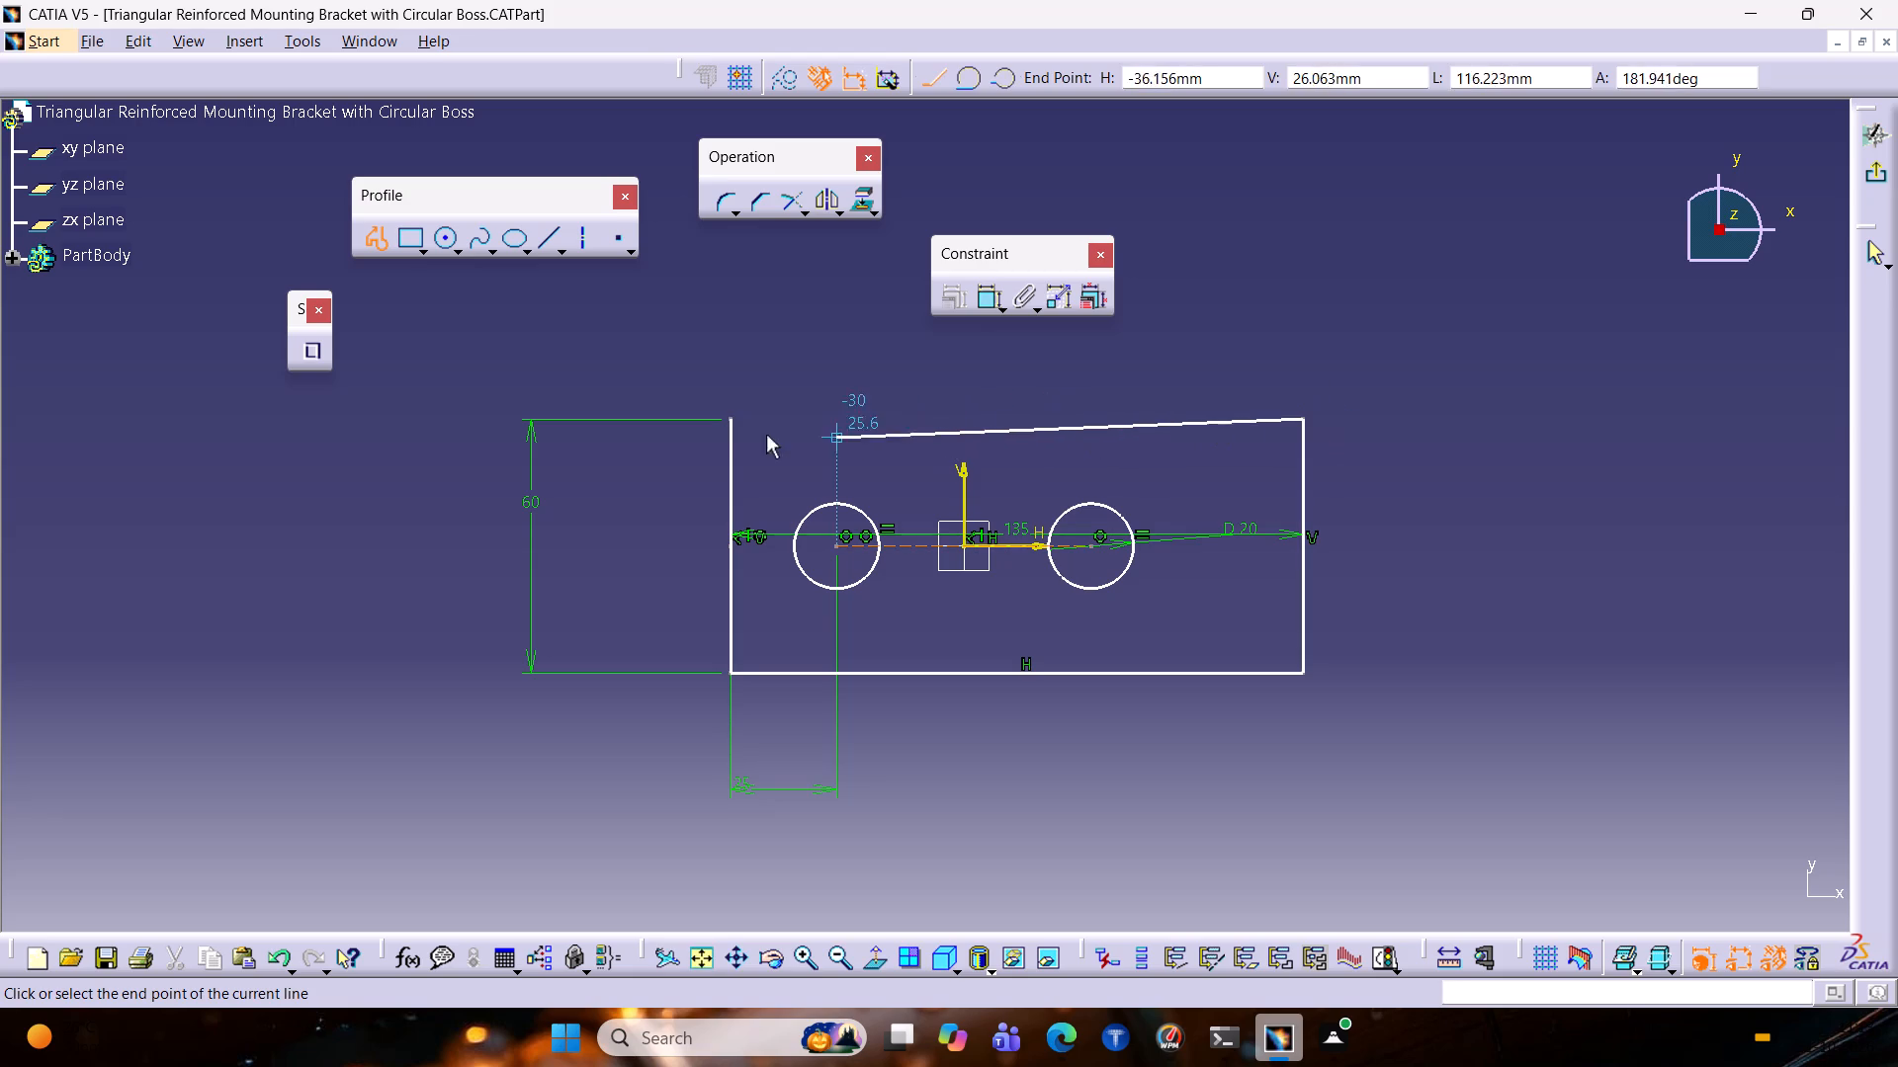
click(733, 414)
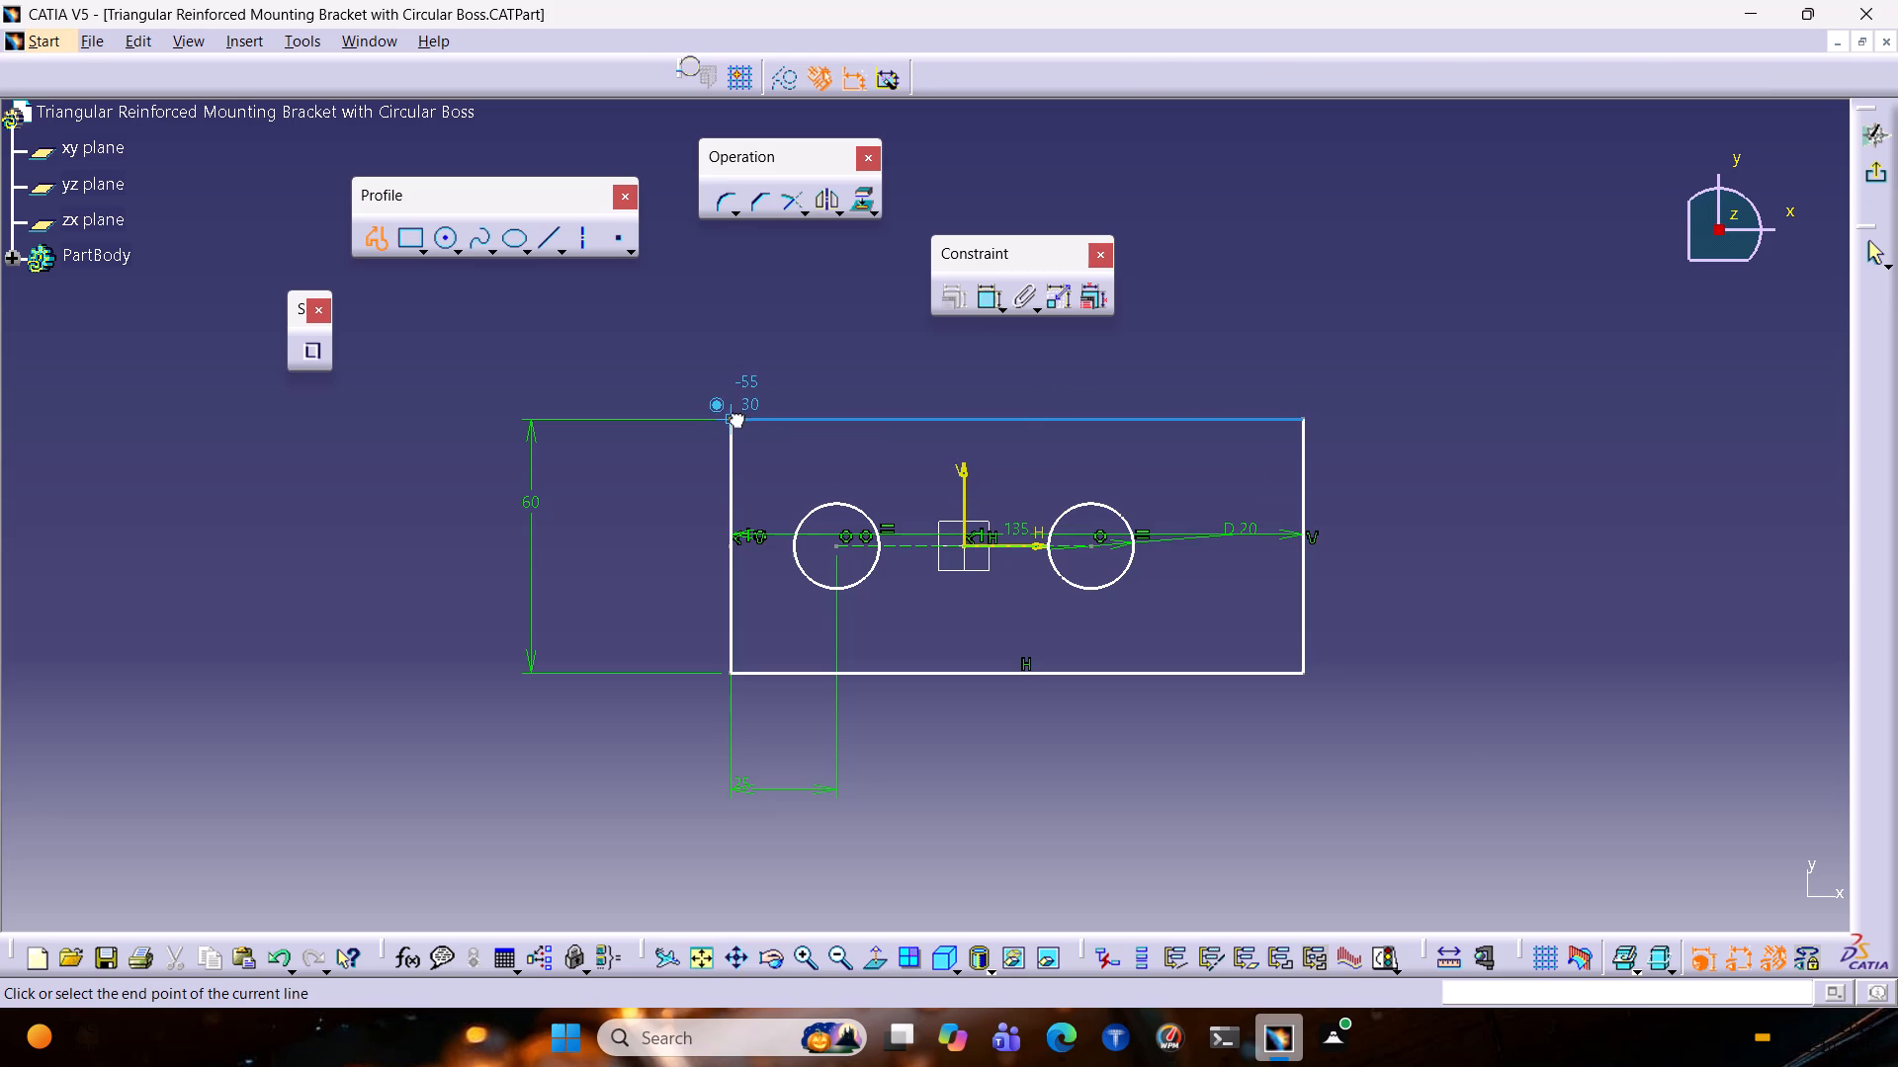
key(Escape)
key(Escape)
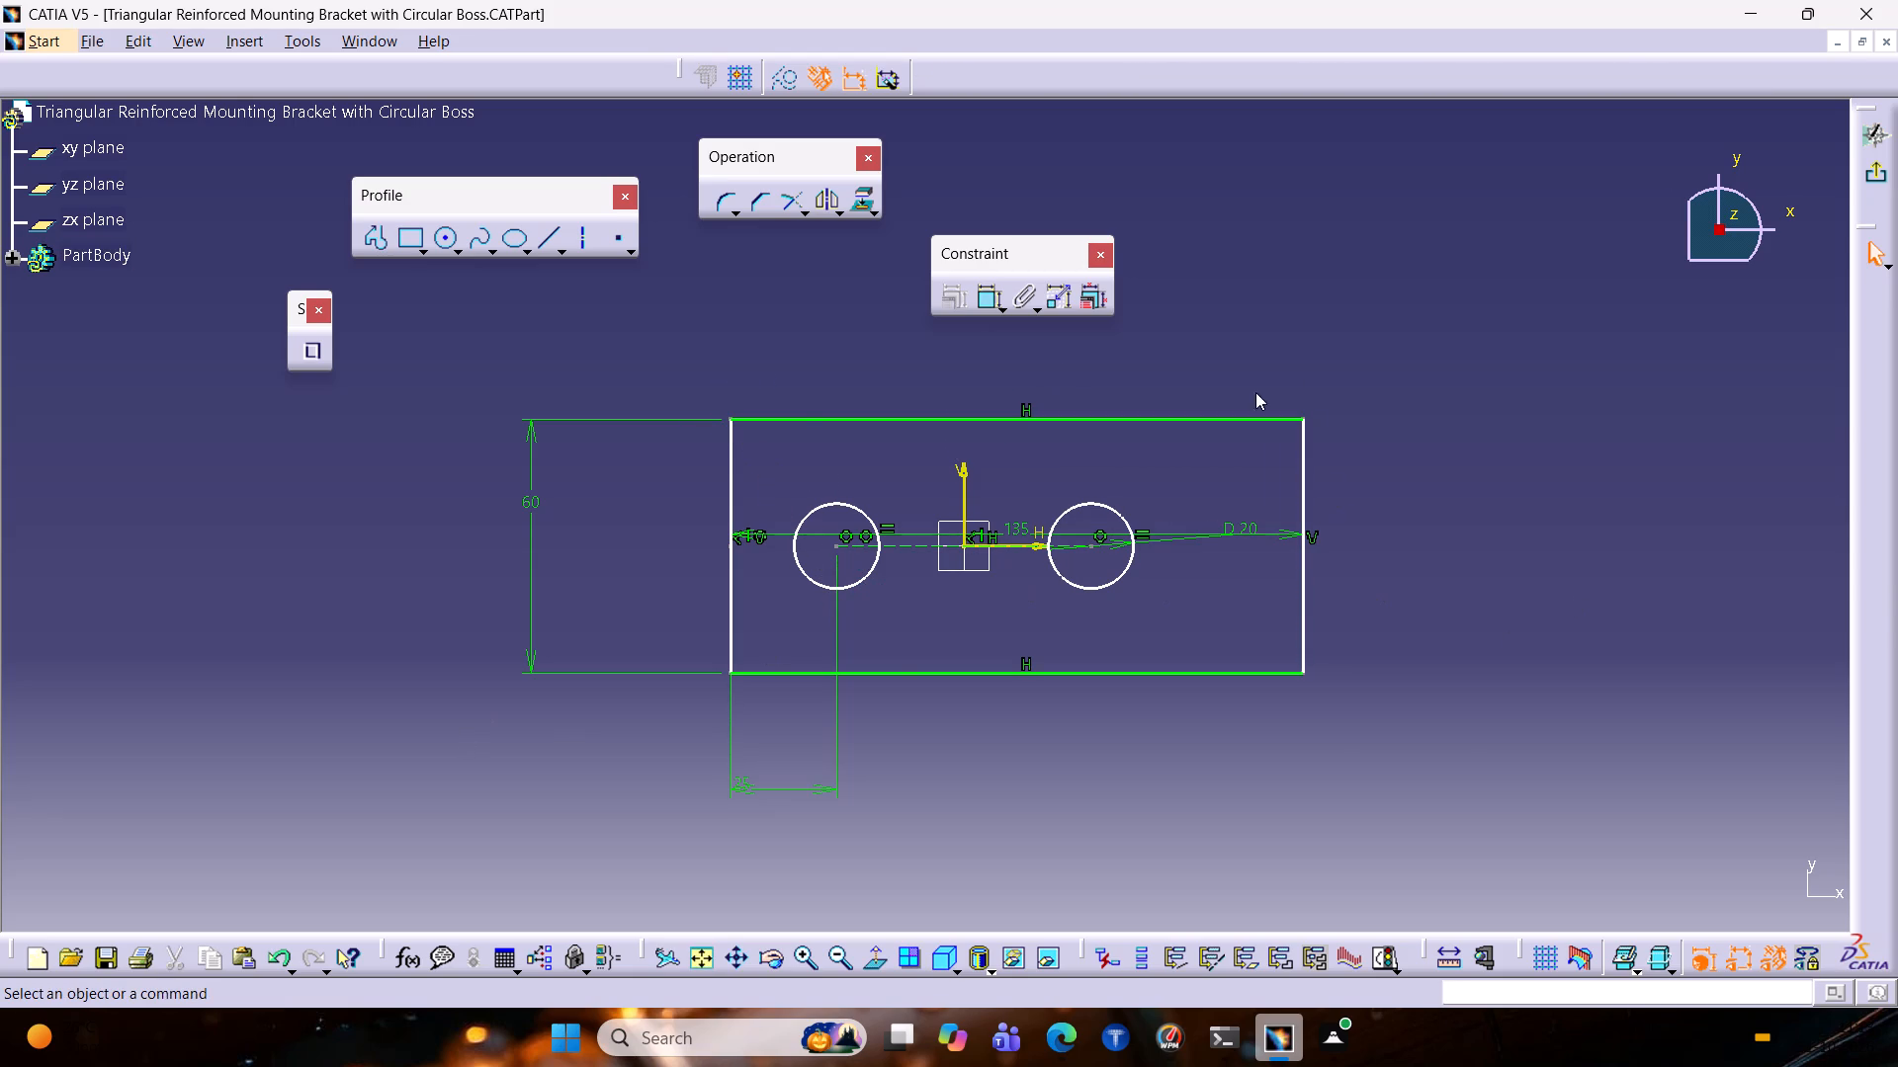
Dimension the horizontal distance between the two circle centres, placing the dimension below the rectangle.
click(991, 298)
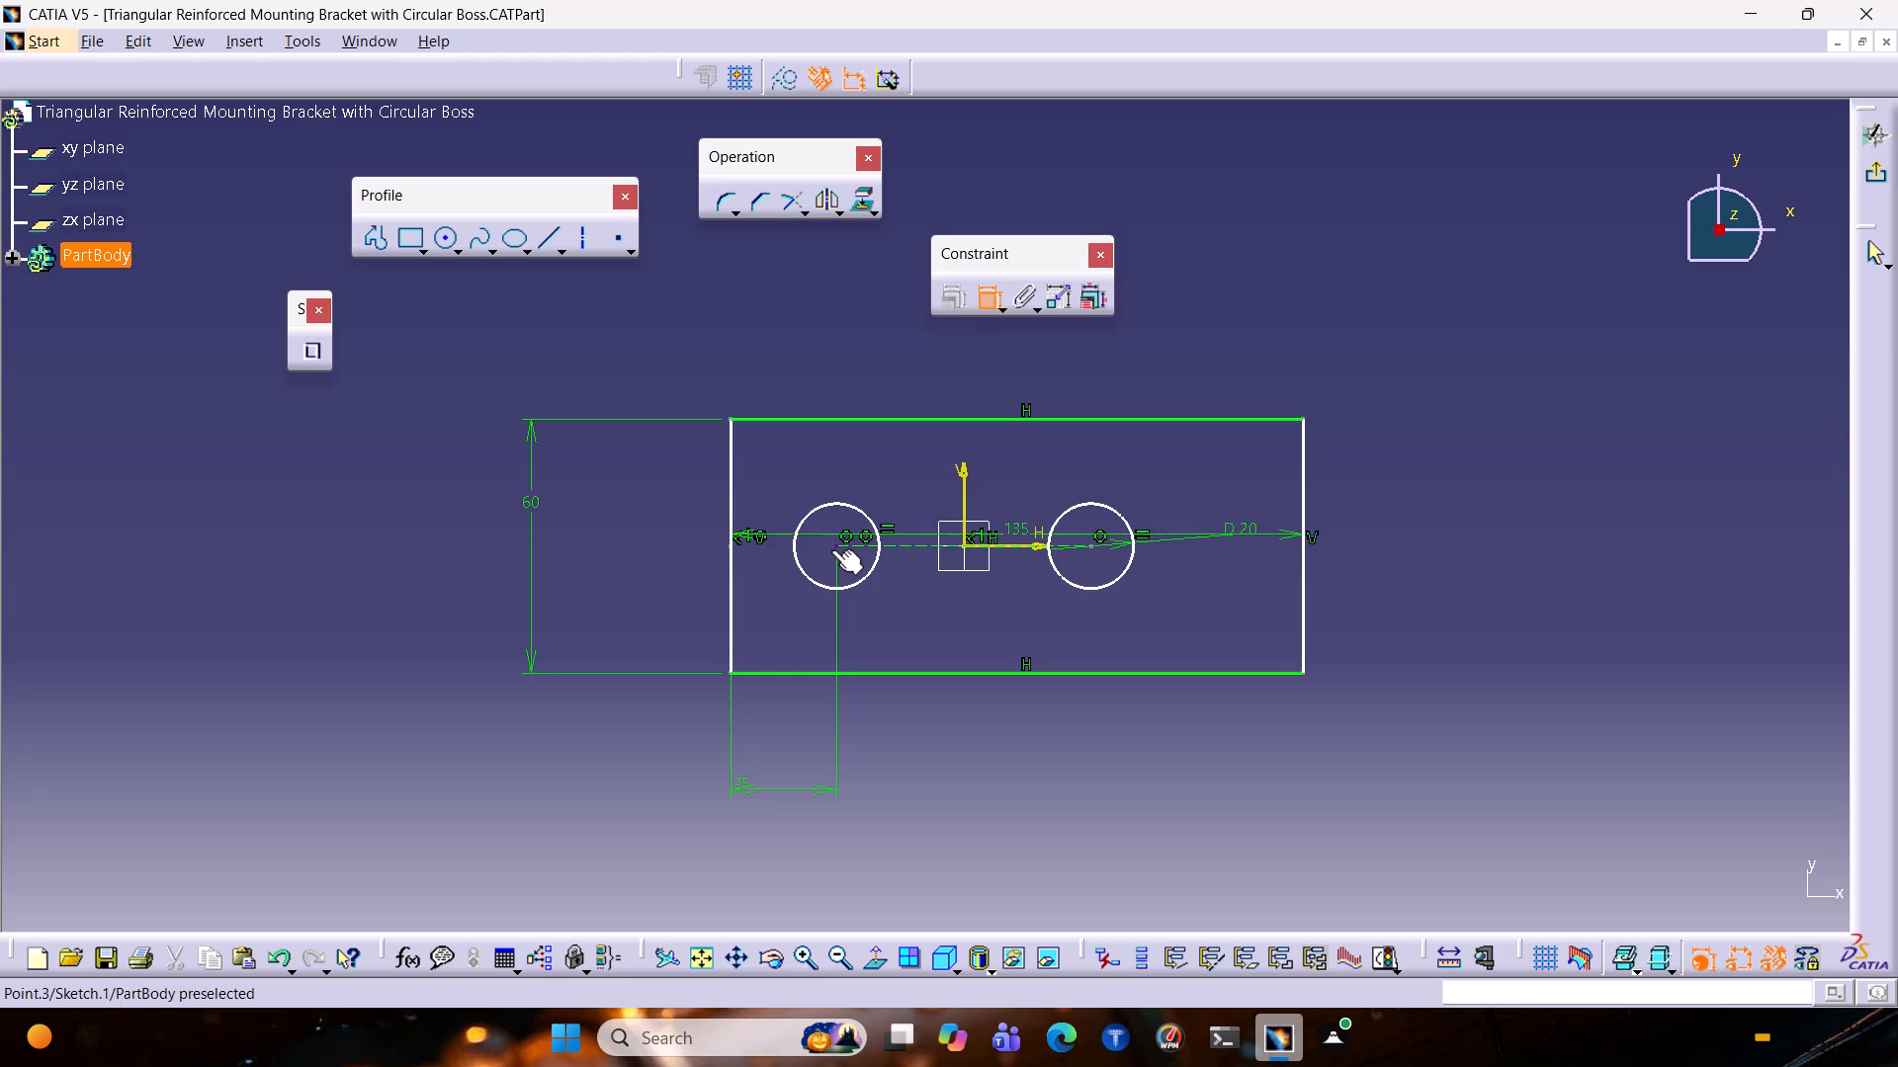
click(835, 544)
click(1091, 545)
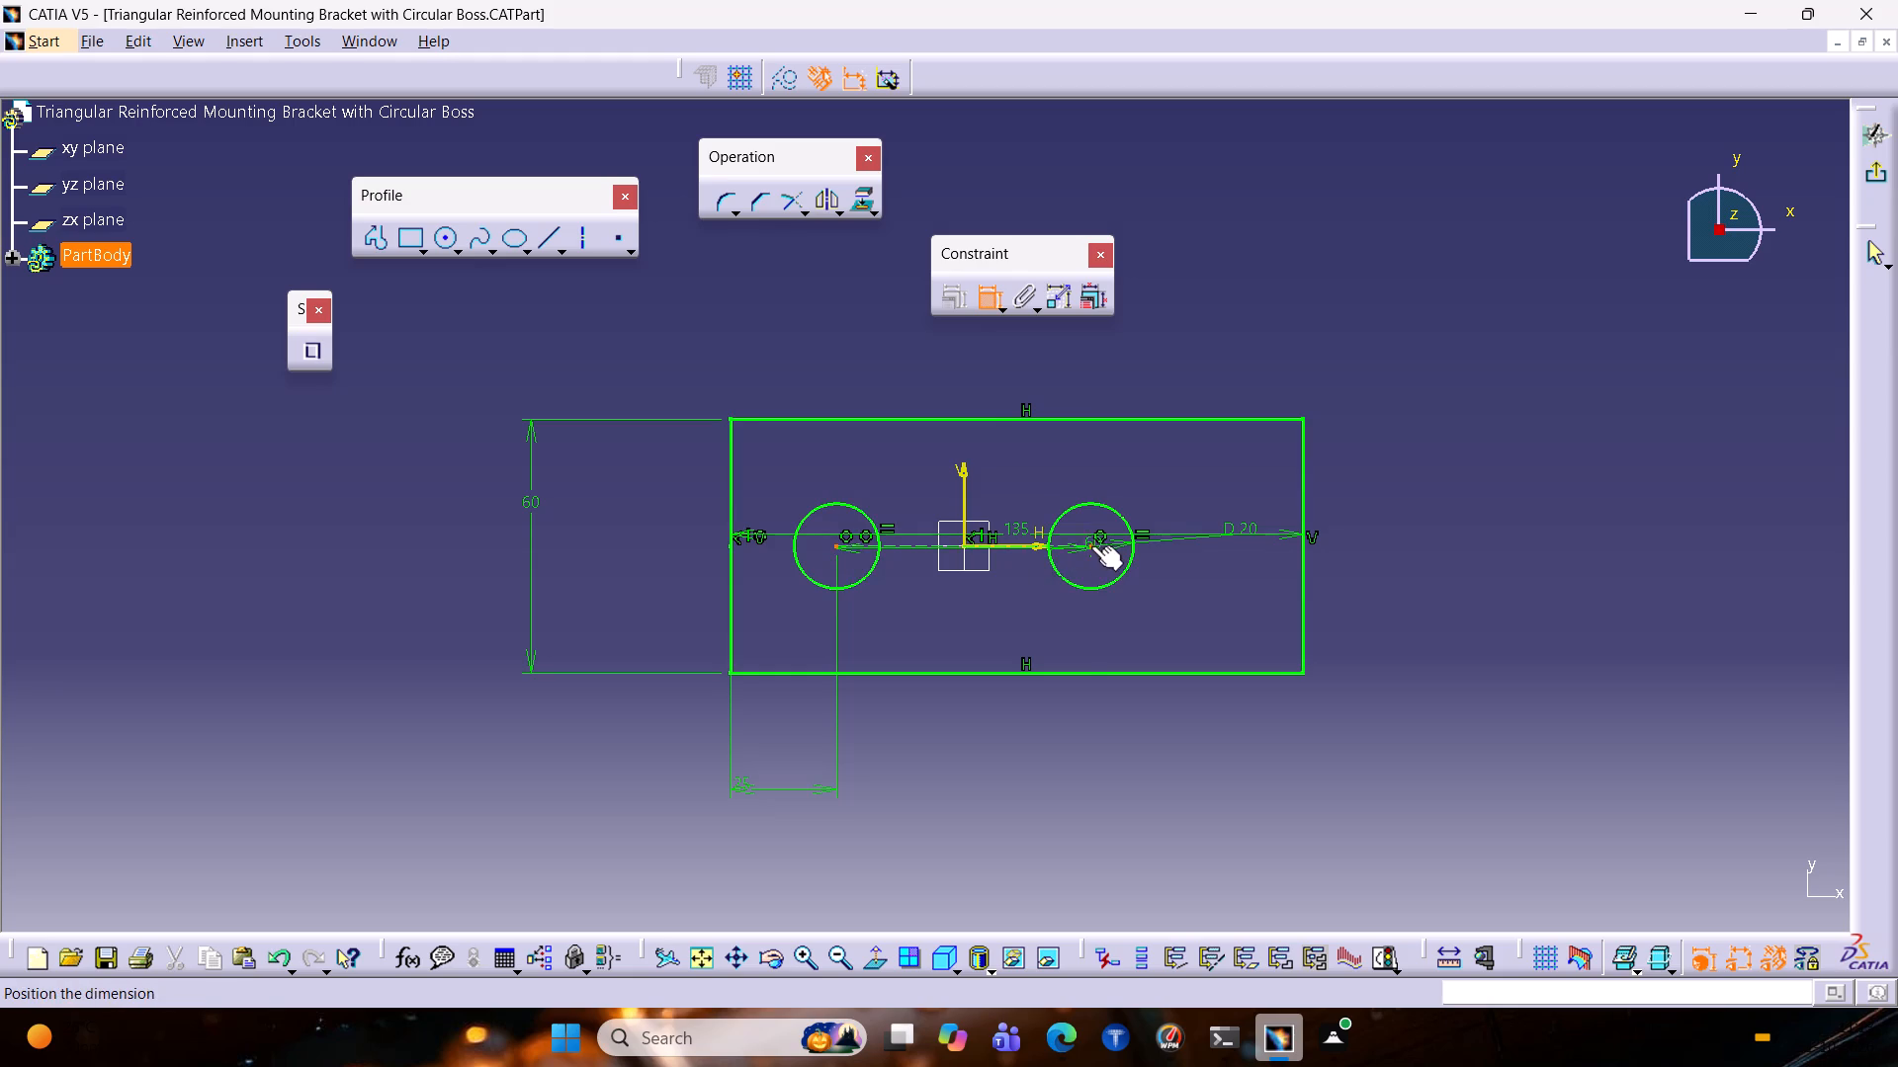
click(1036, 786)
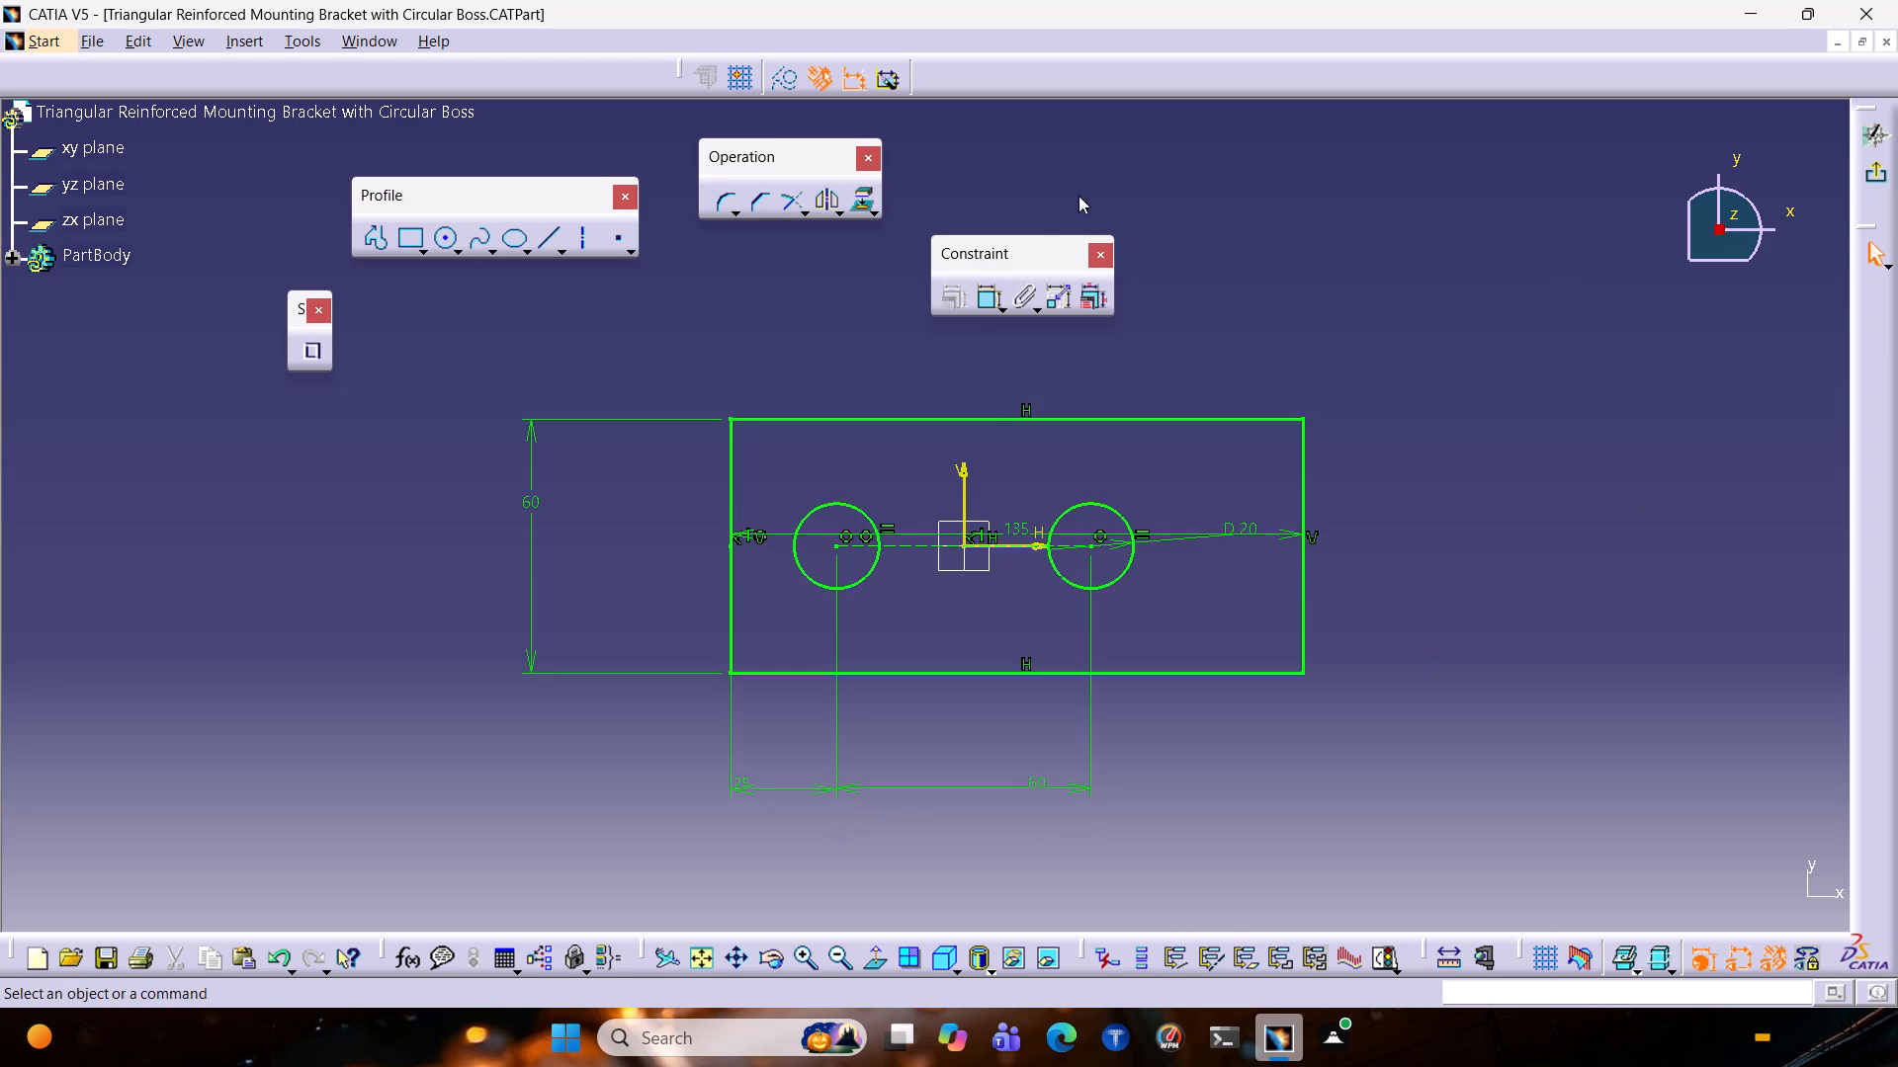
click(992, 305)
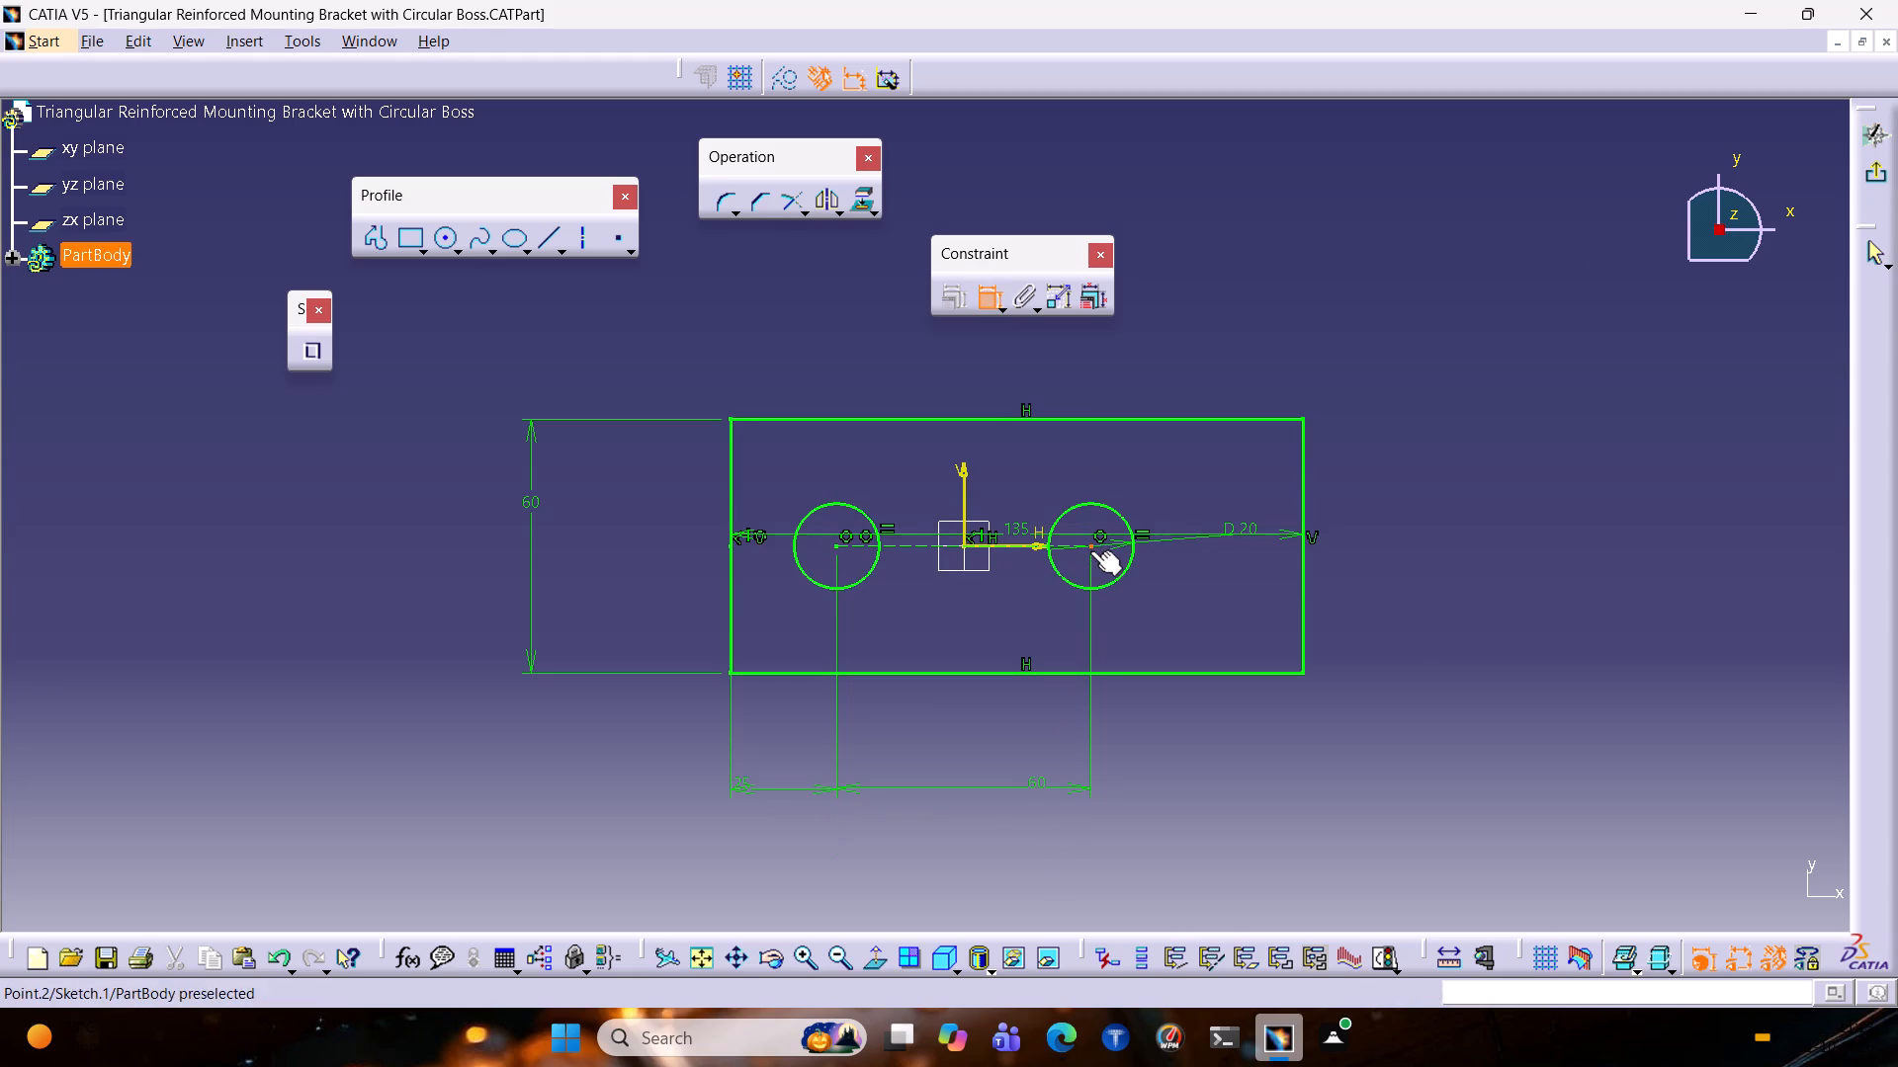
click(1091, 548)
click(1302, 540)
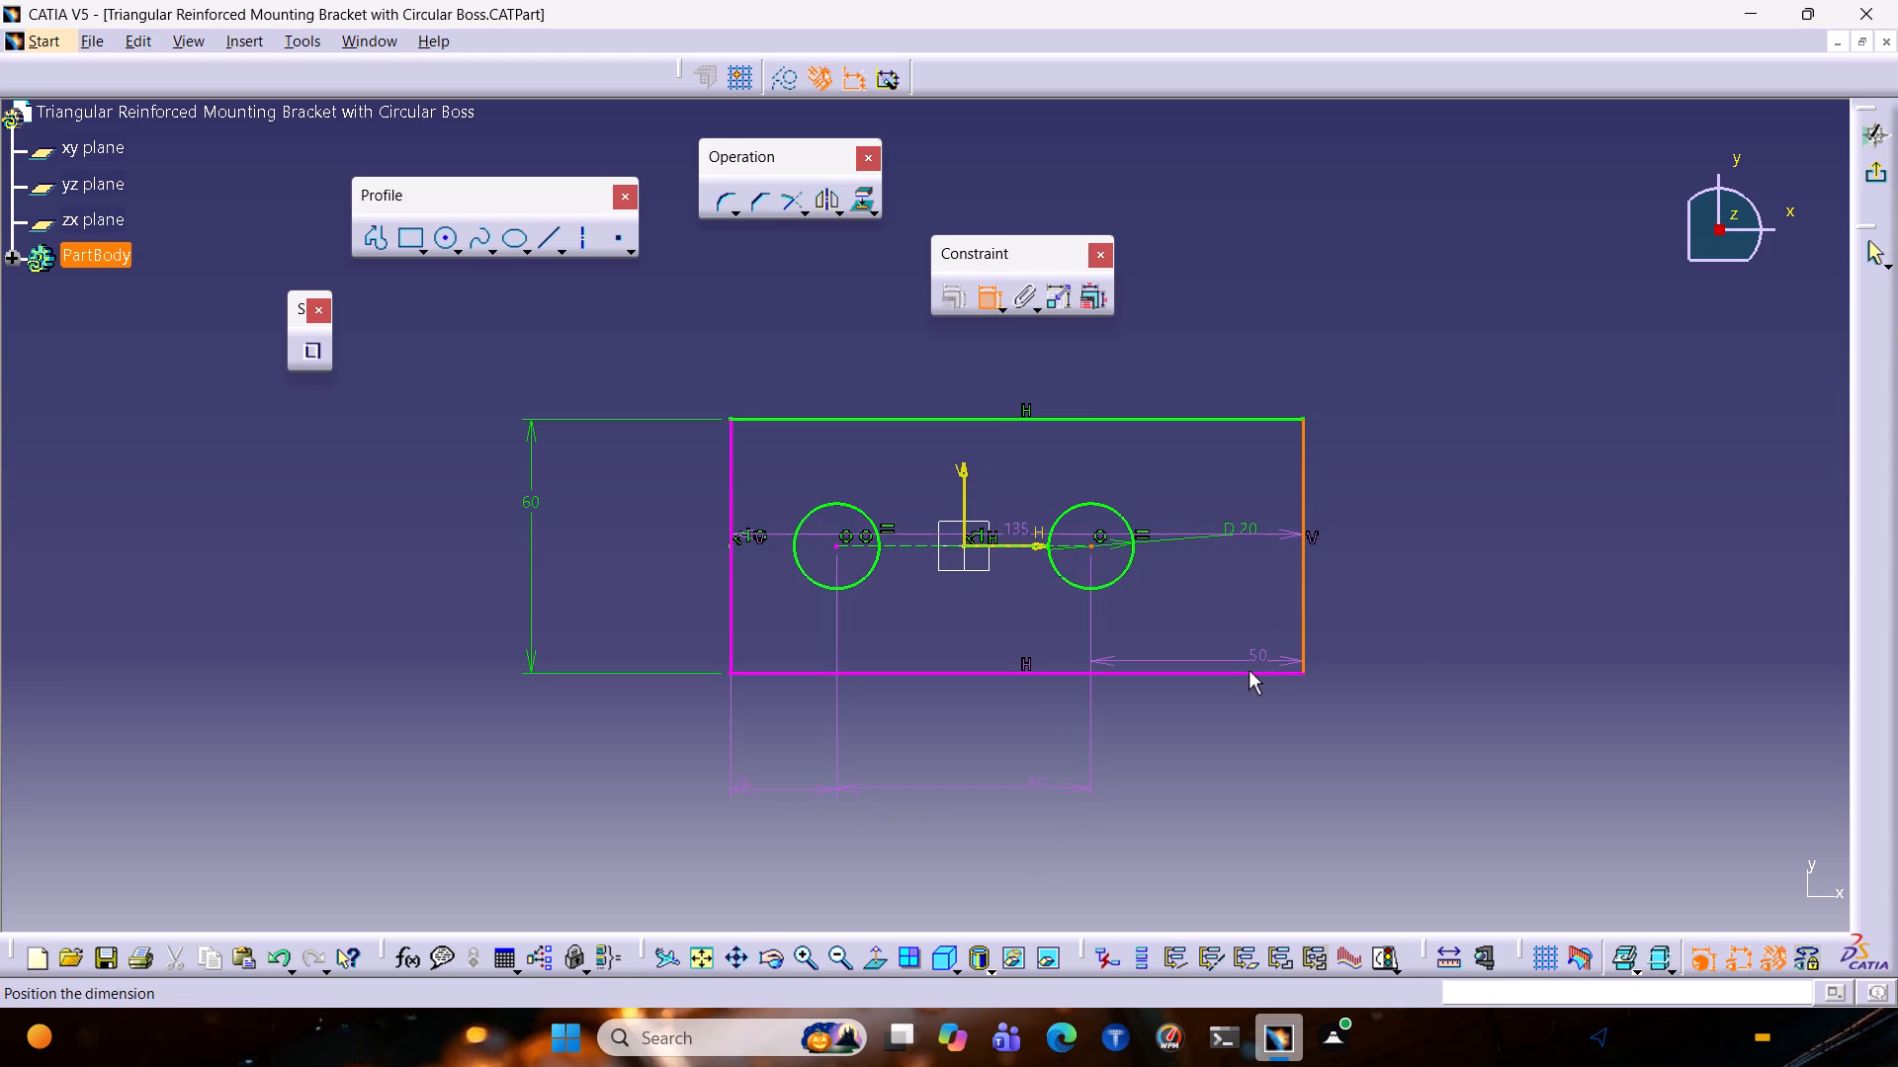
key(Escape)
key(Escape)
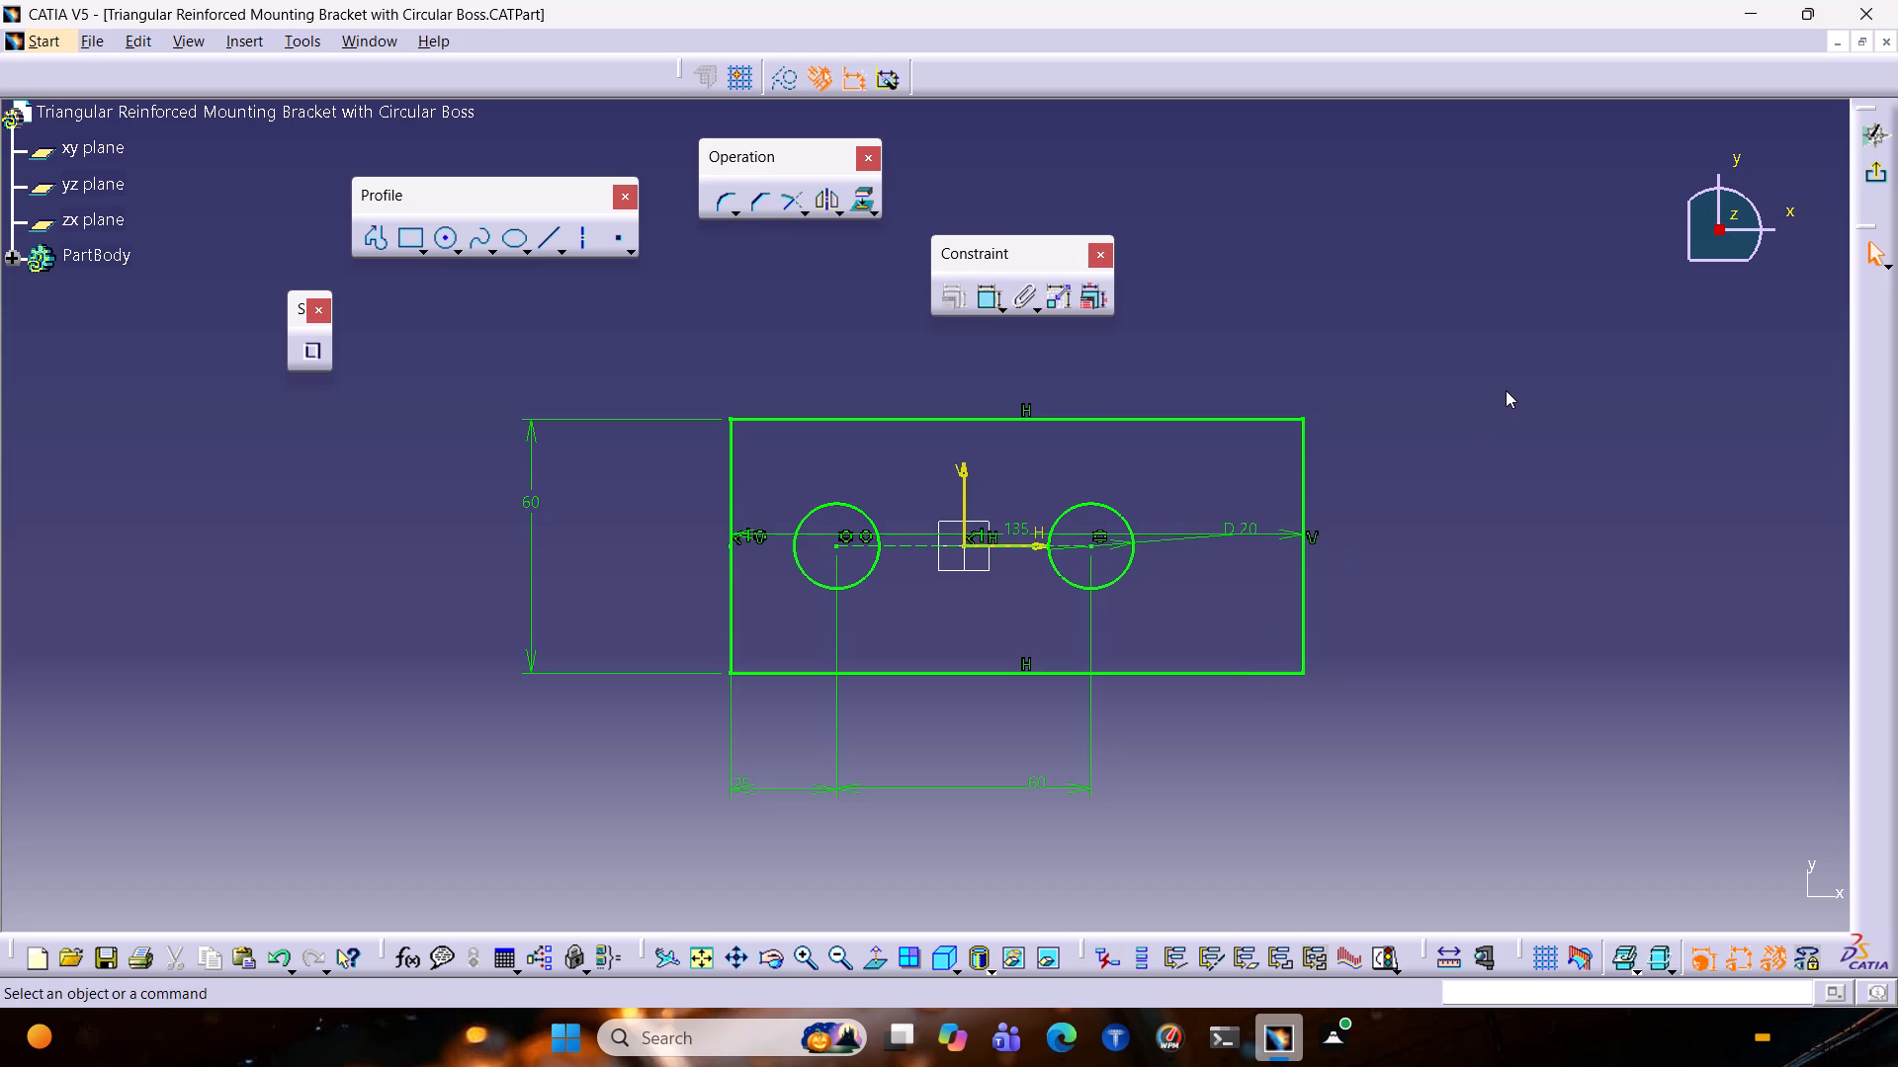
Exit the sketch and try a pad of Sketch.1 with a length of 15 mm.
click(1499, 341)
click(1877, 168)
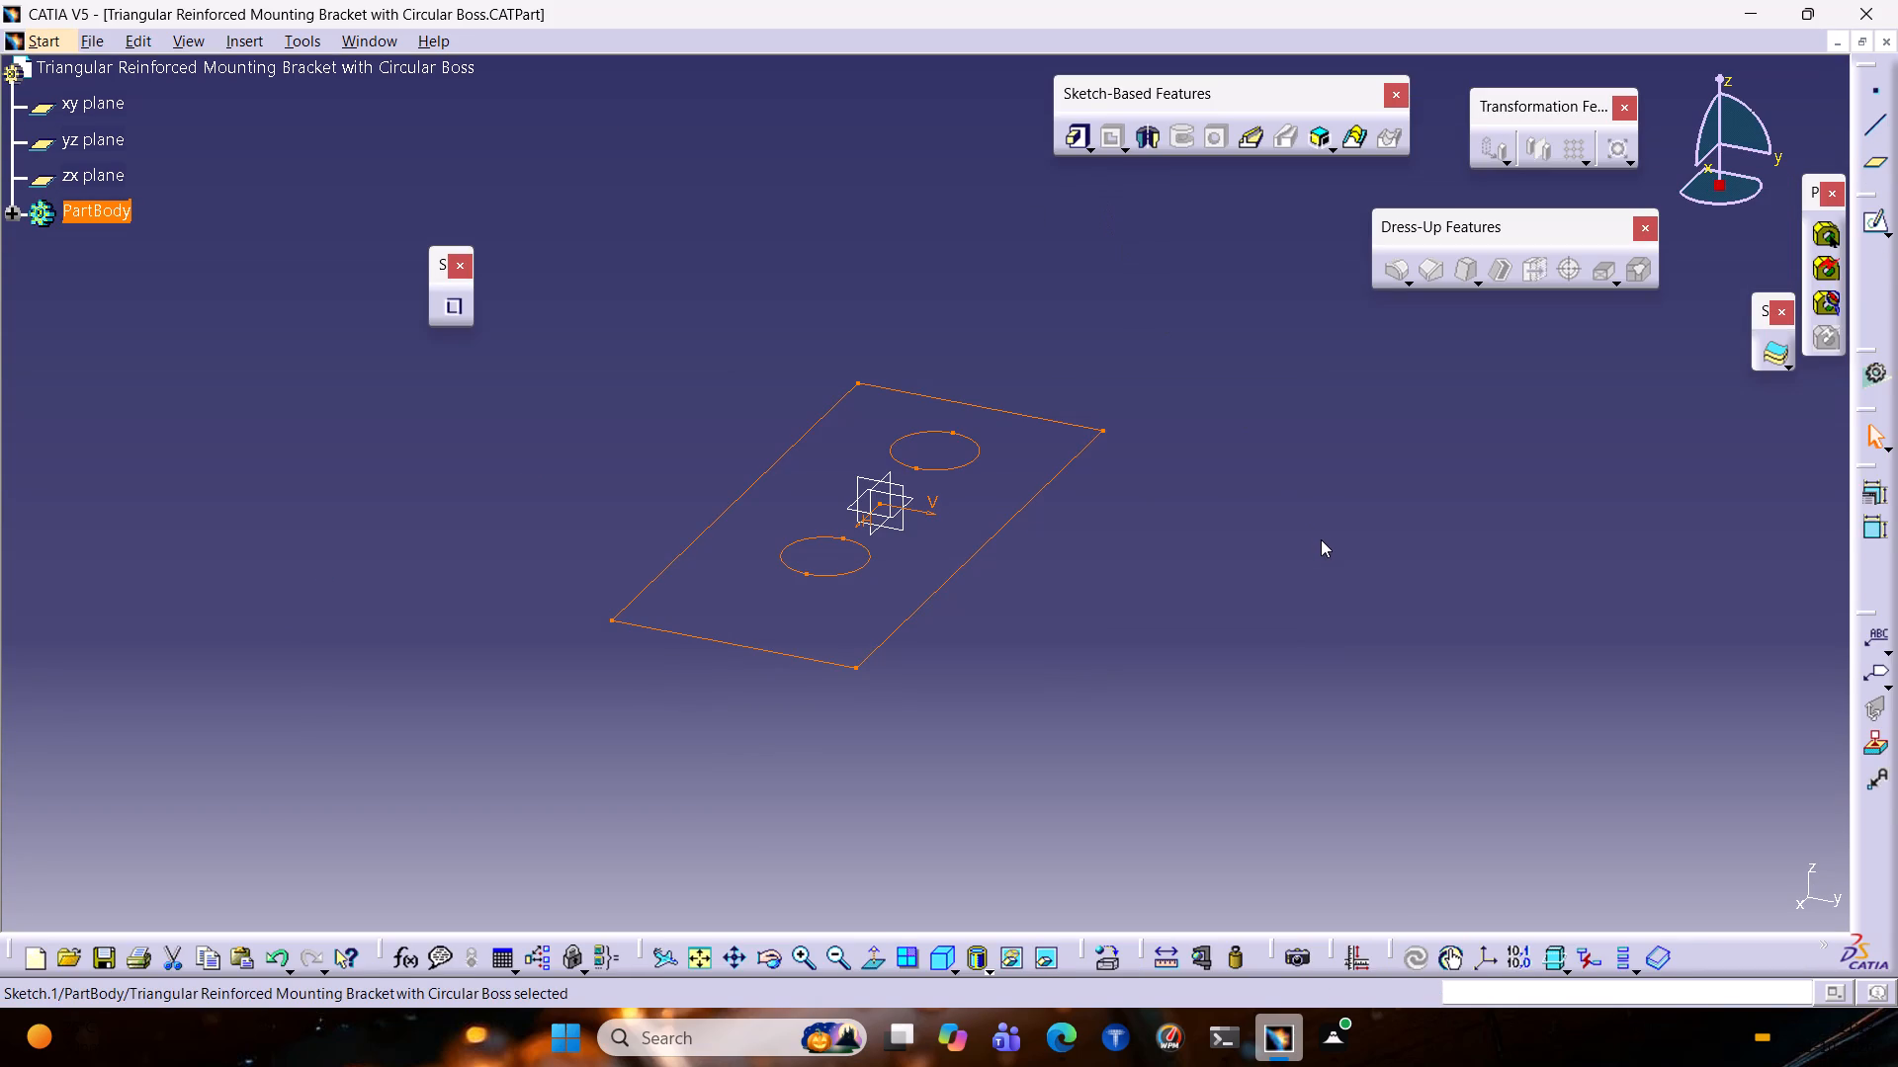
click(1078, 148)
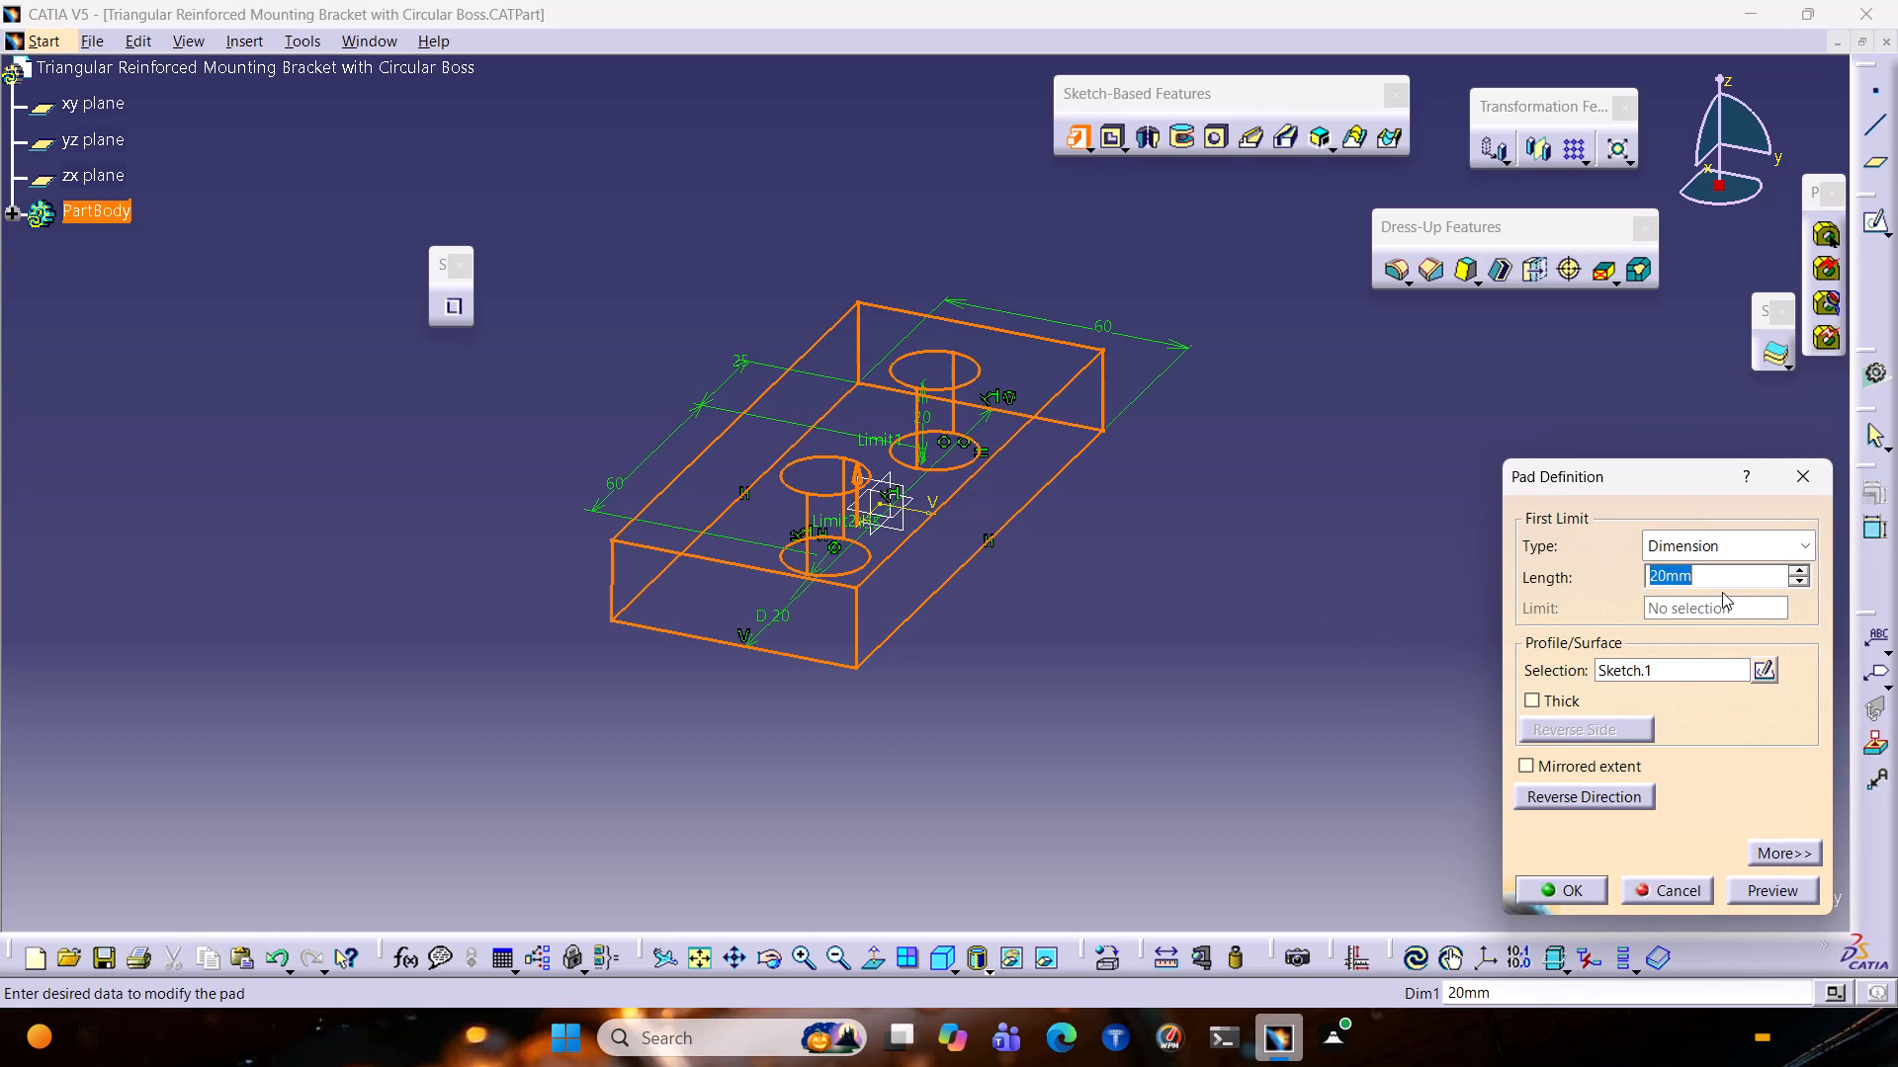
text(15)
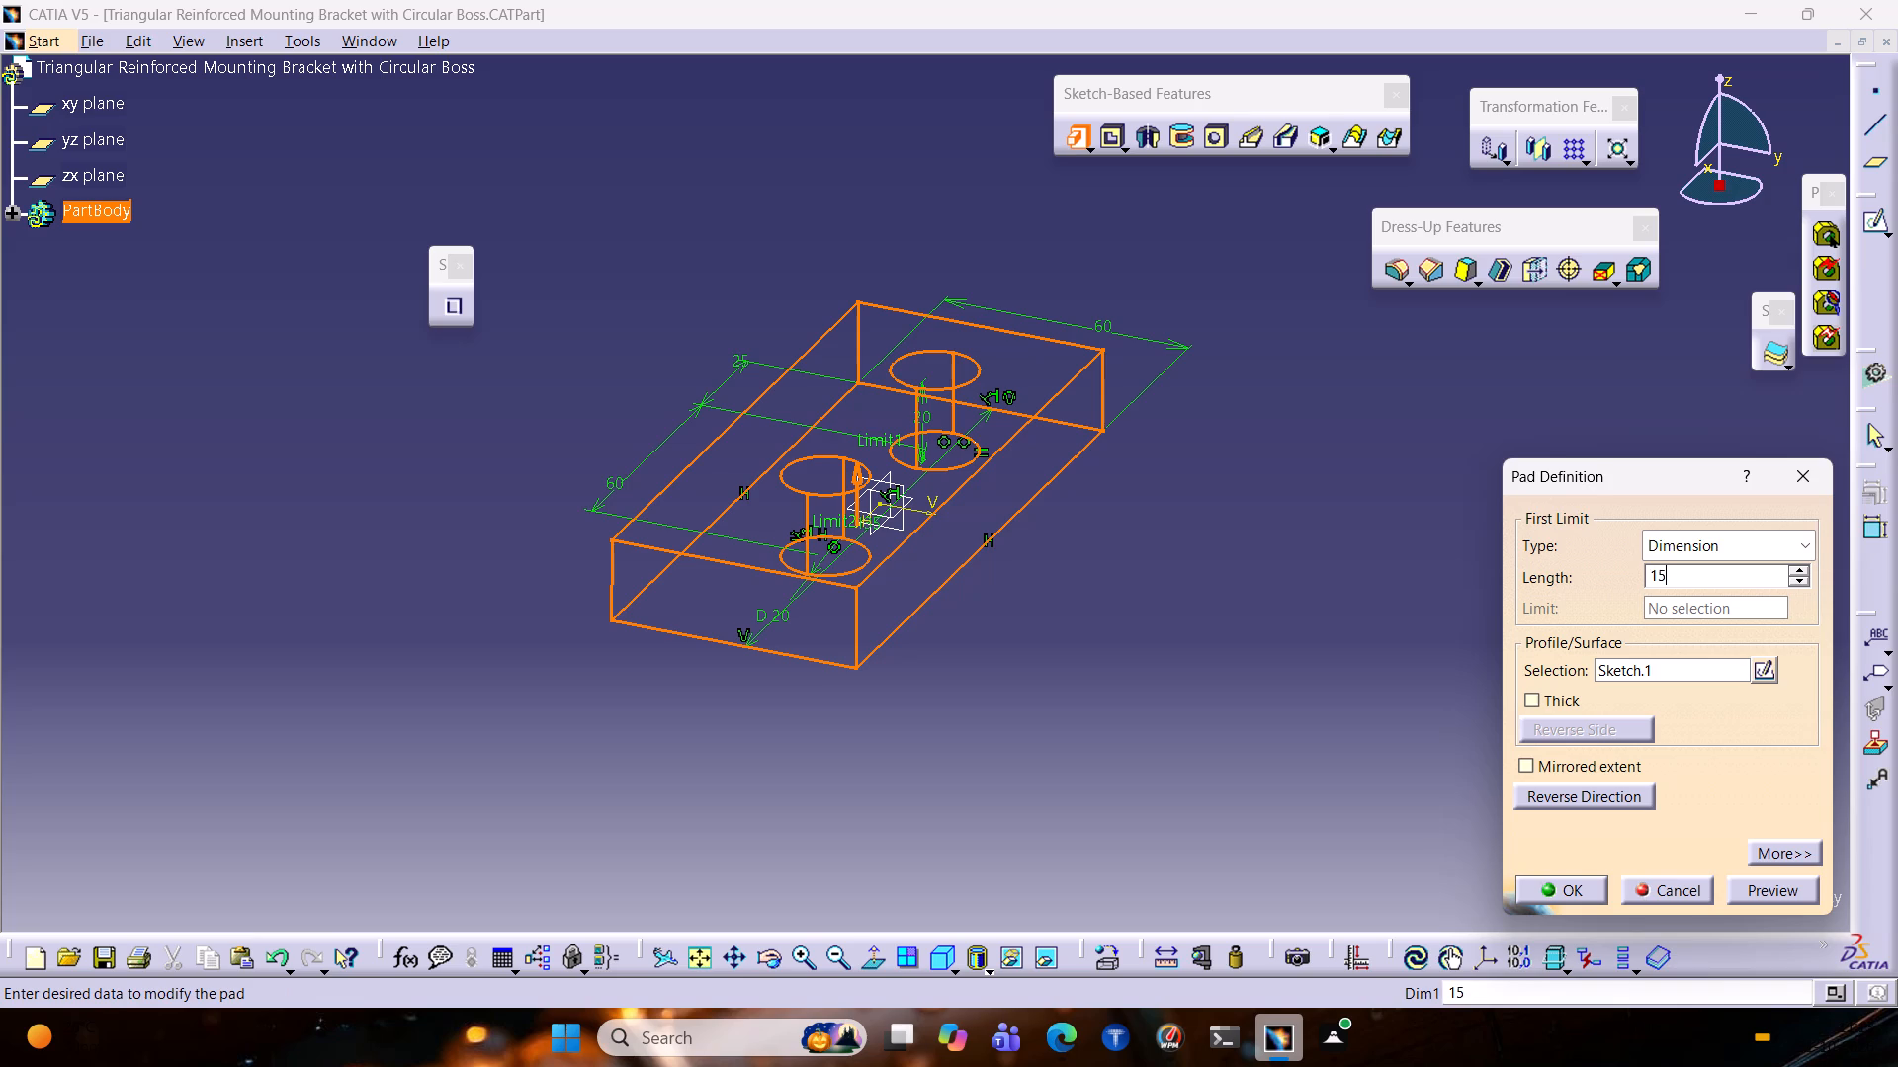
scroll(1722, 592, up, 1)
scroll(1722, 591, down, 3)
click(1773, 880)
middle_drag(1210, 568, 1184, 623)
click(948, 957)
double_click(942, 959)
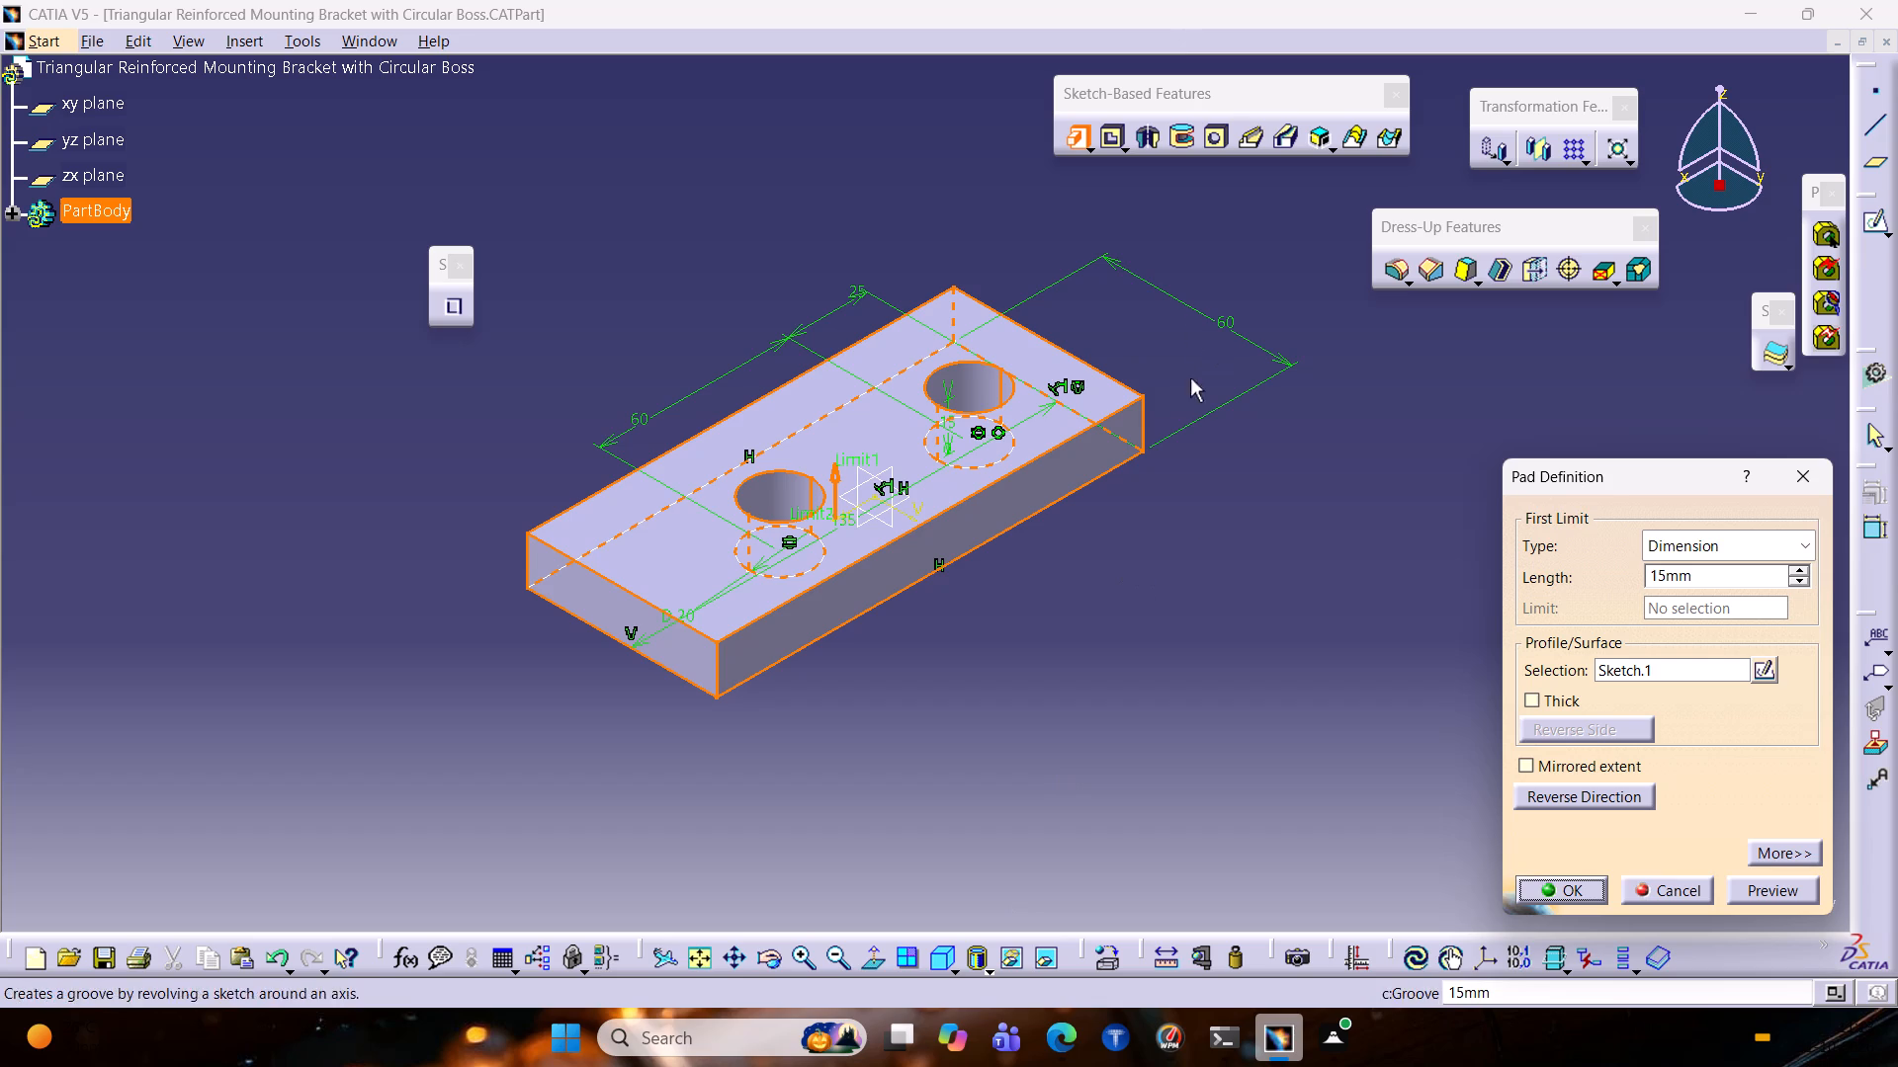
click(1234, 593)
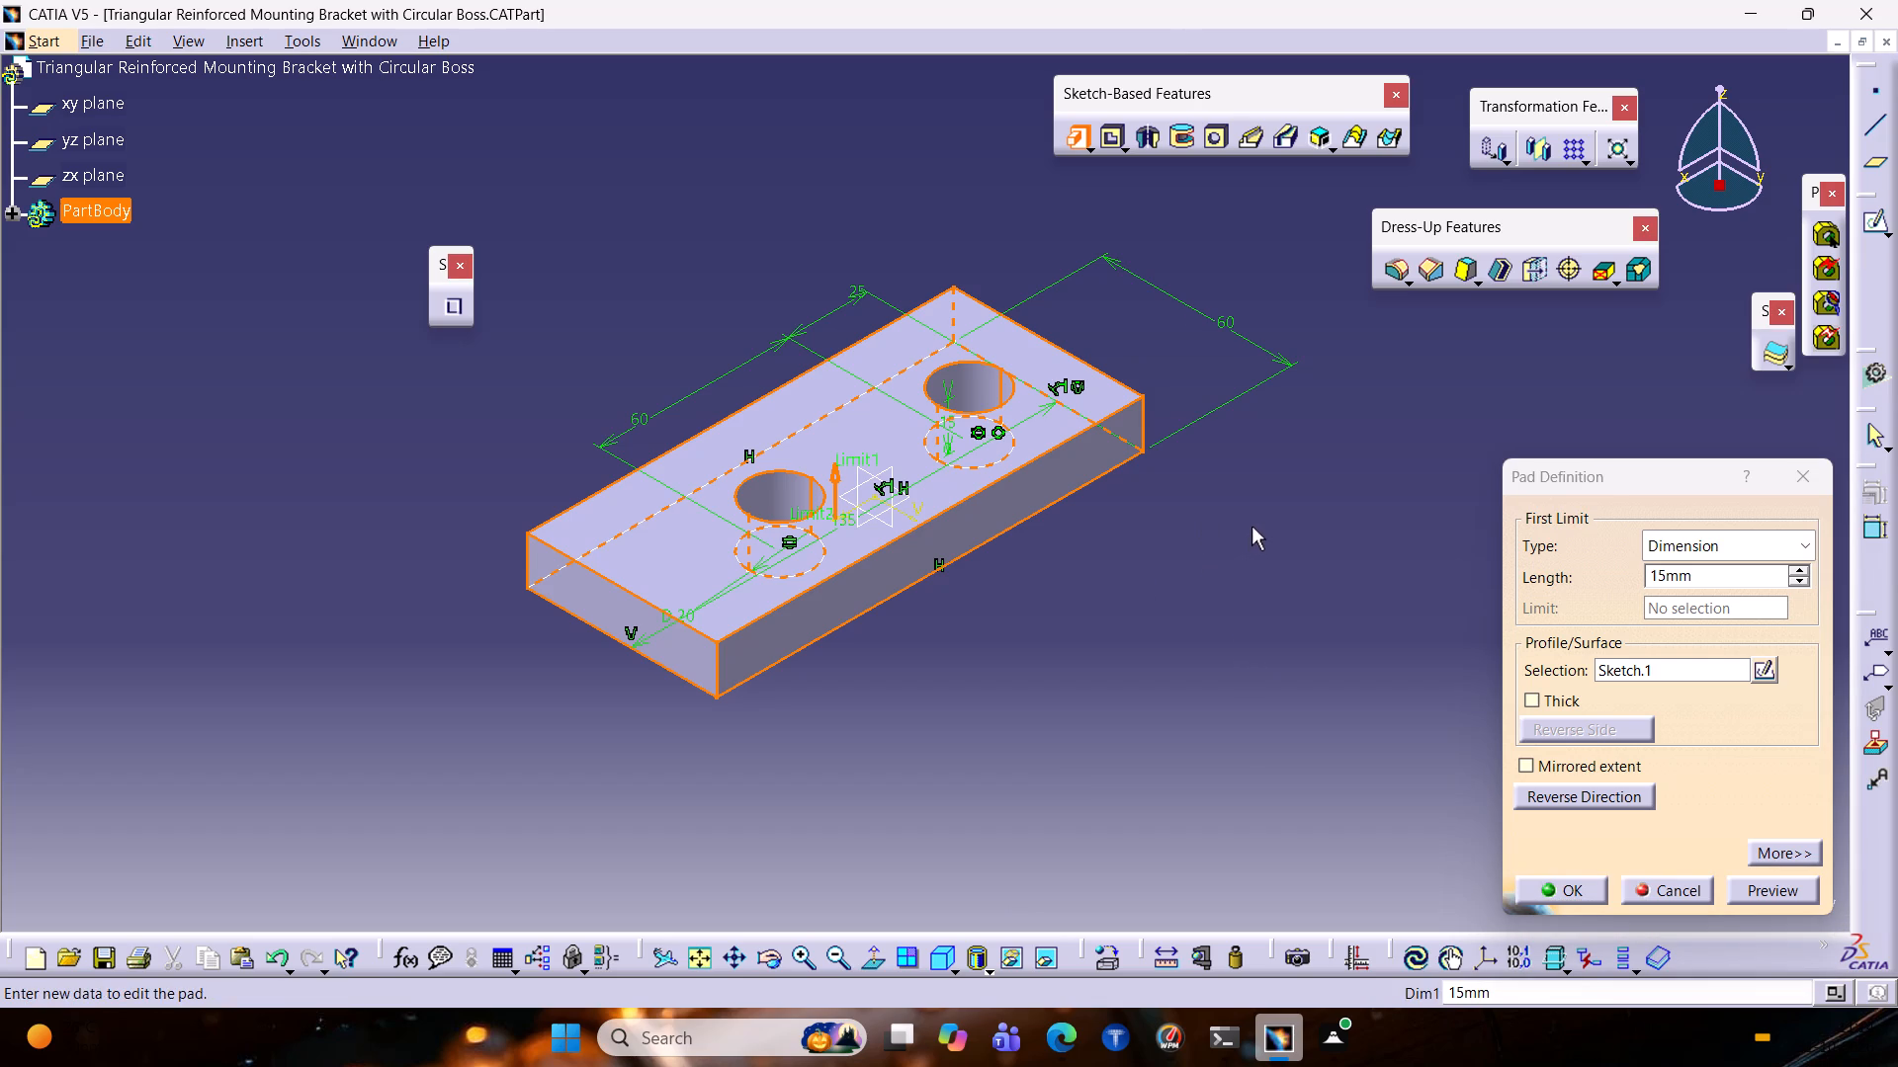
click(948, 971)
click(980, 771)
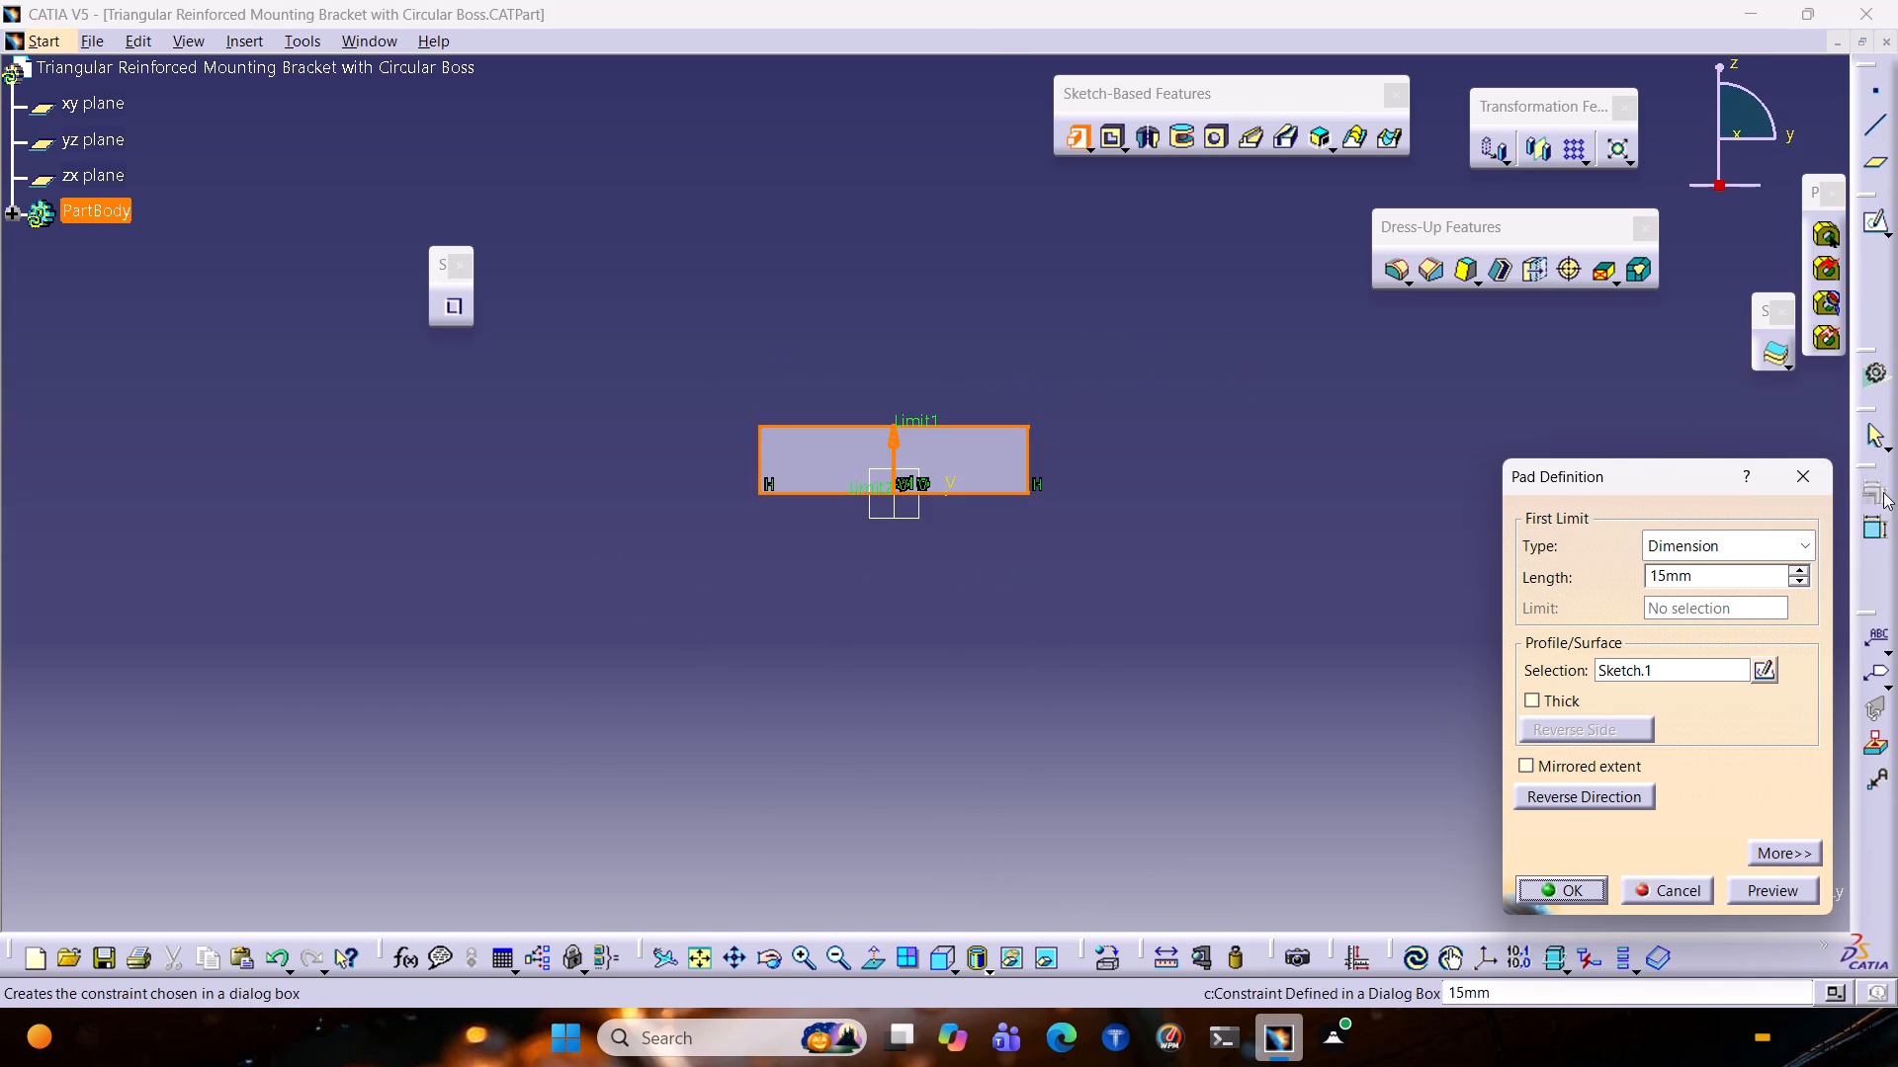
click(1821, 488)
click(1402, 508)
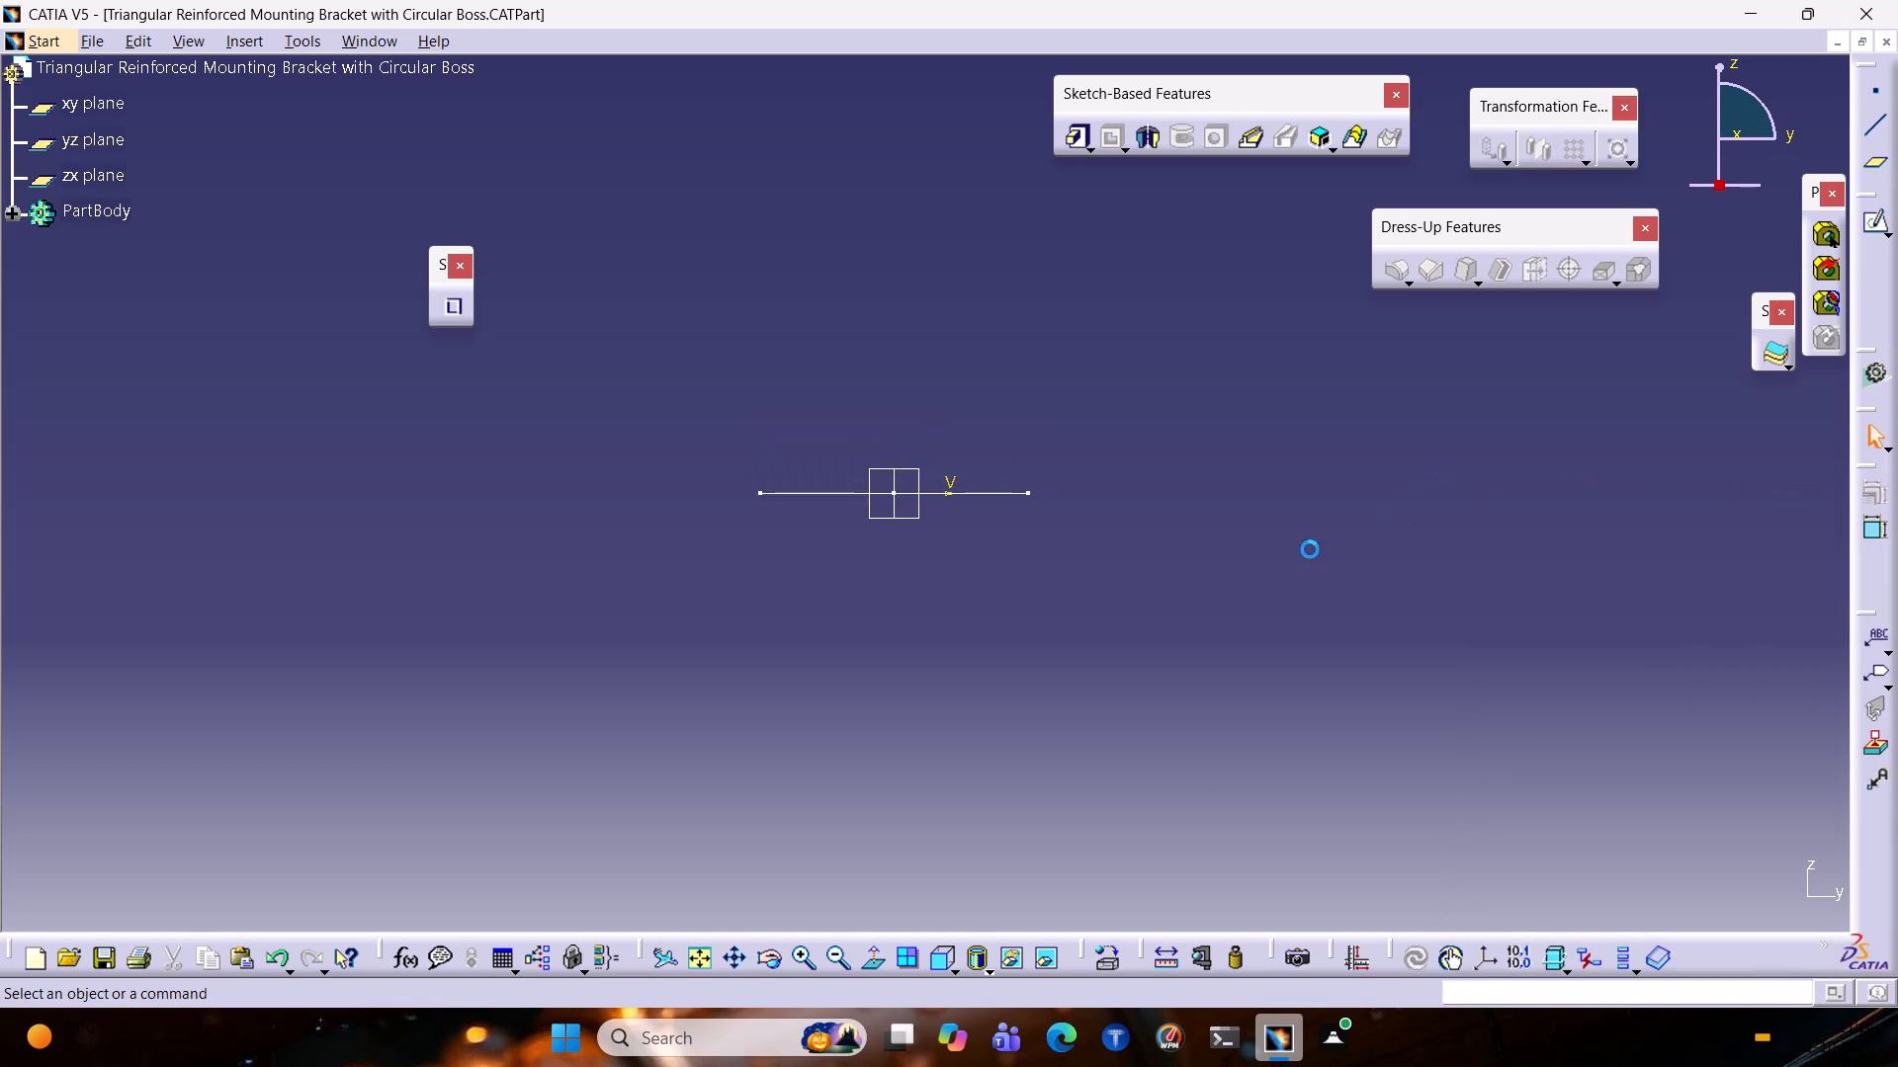
Reopen the base sketch and delete all of its geometry, dimensions and constraints.
middle_drag(1307, 553, 830, 740)
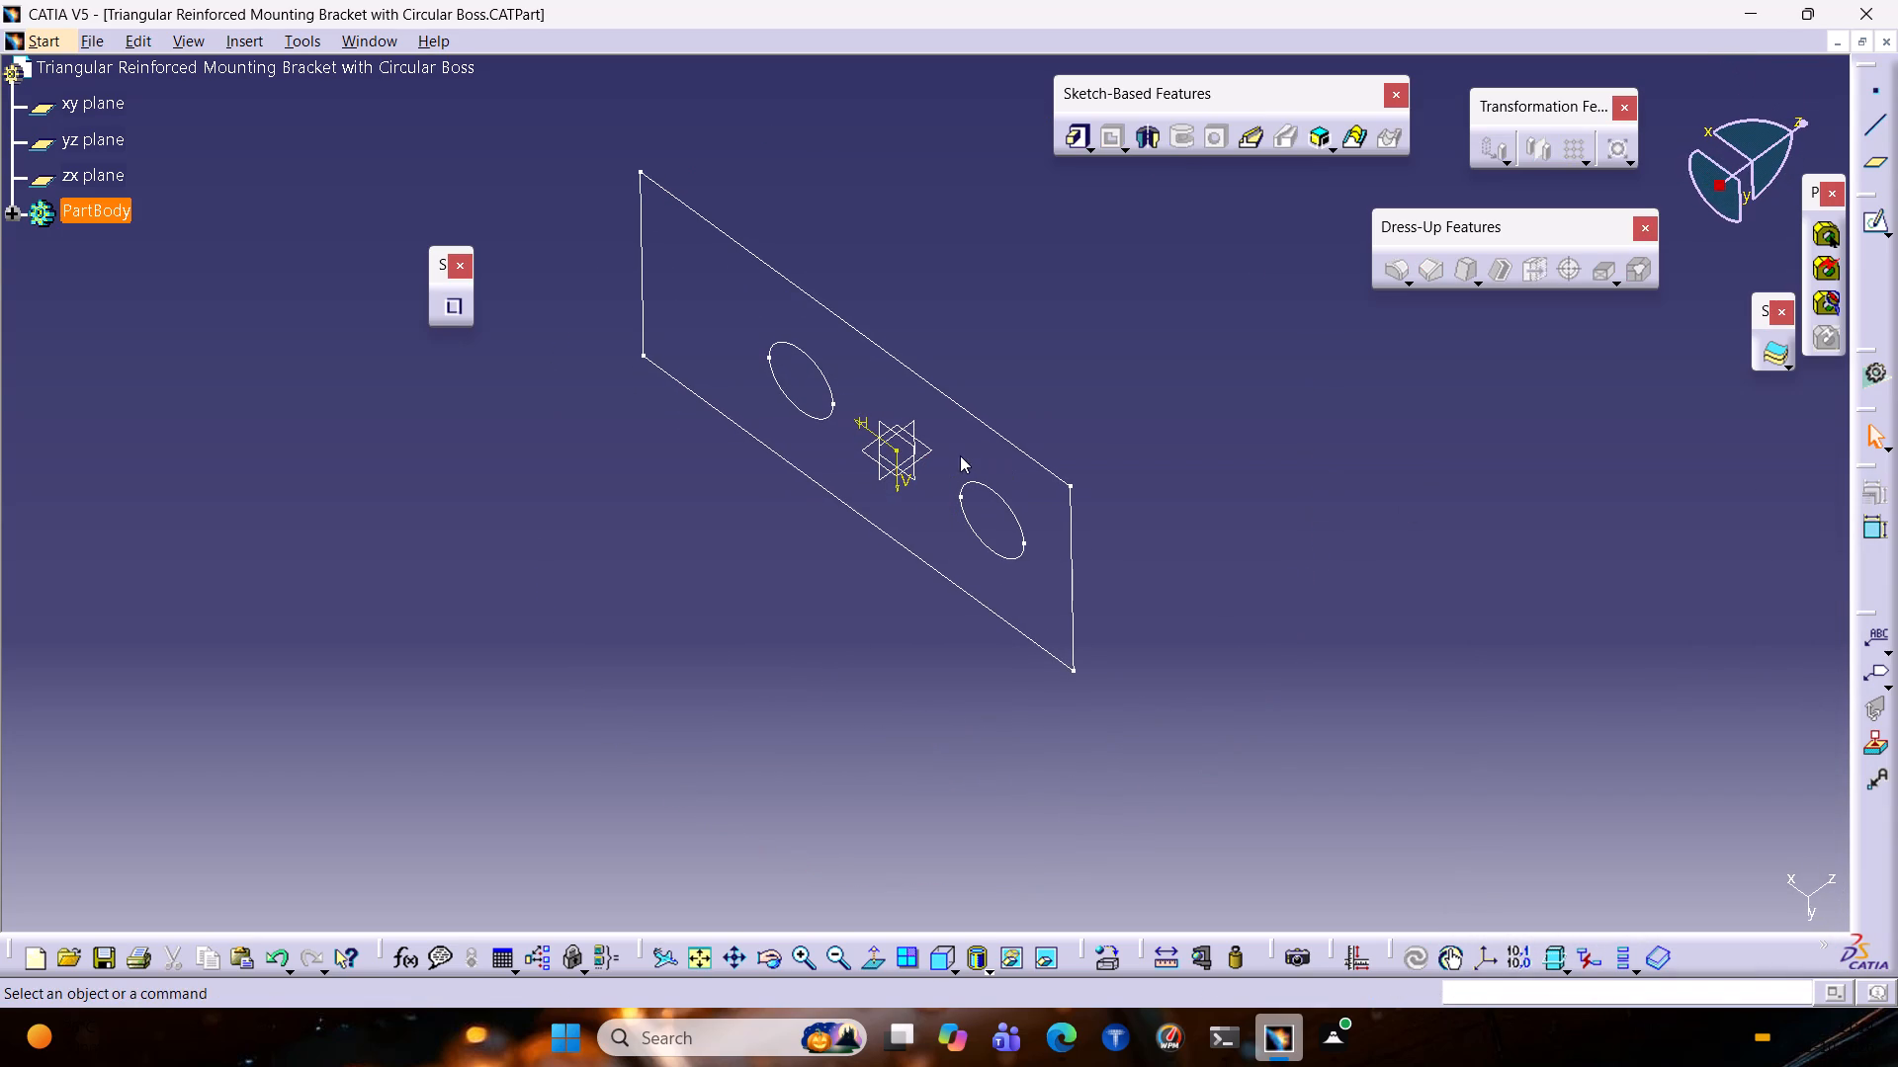
double_click(996, 429)
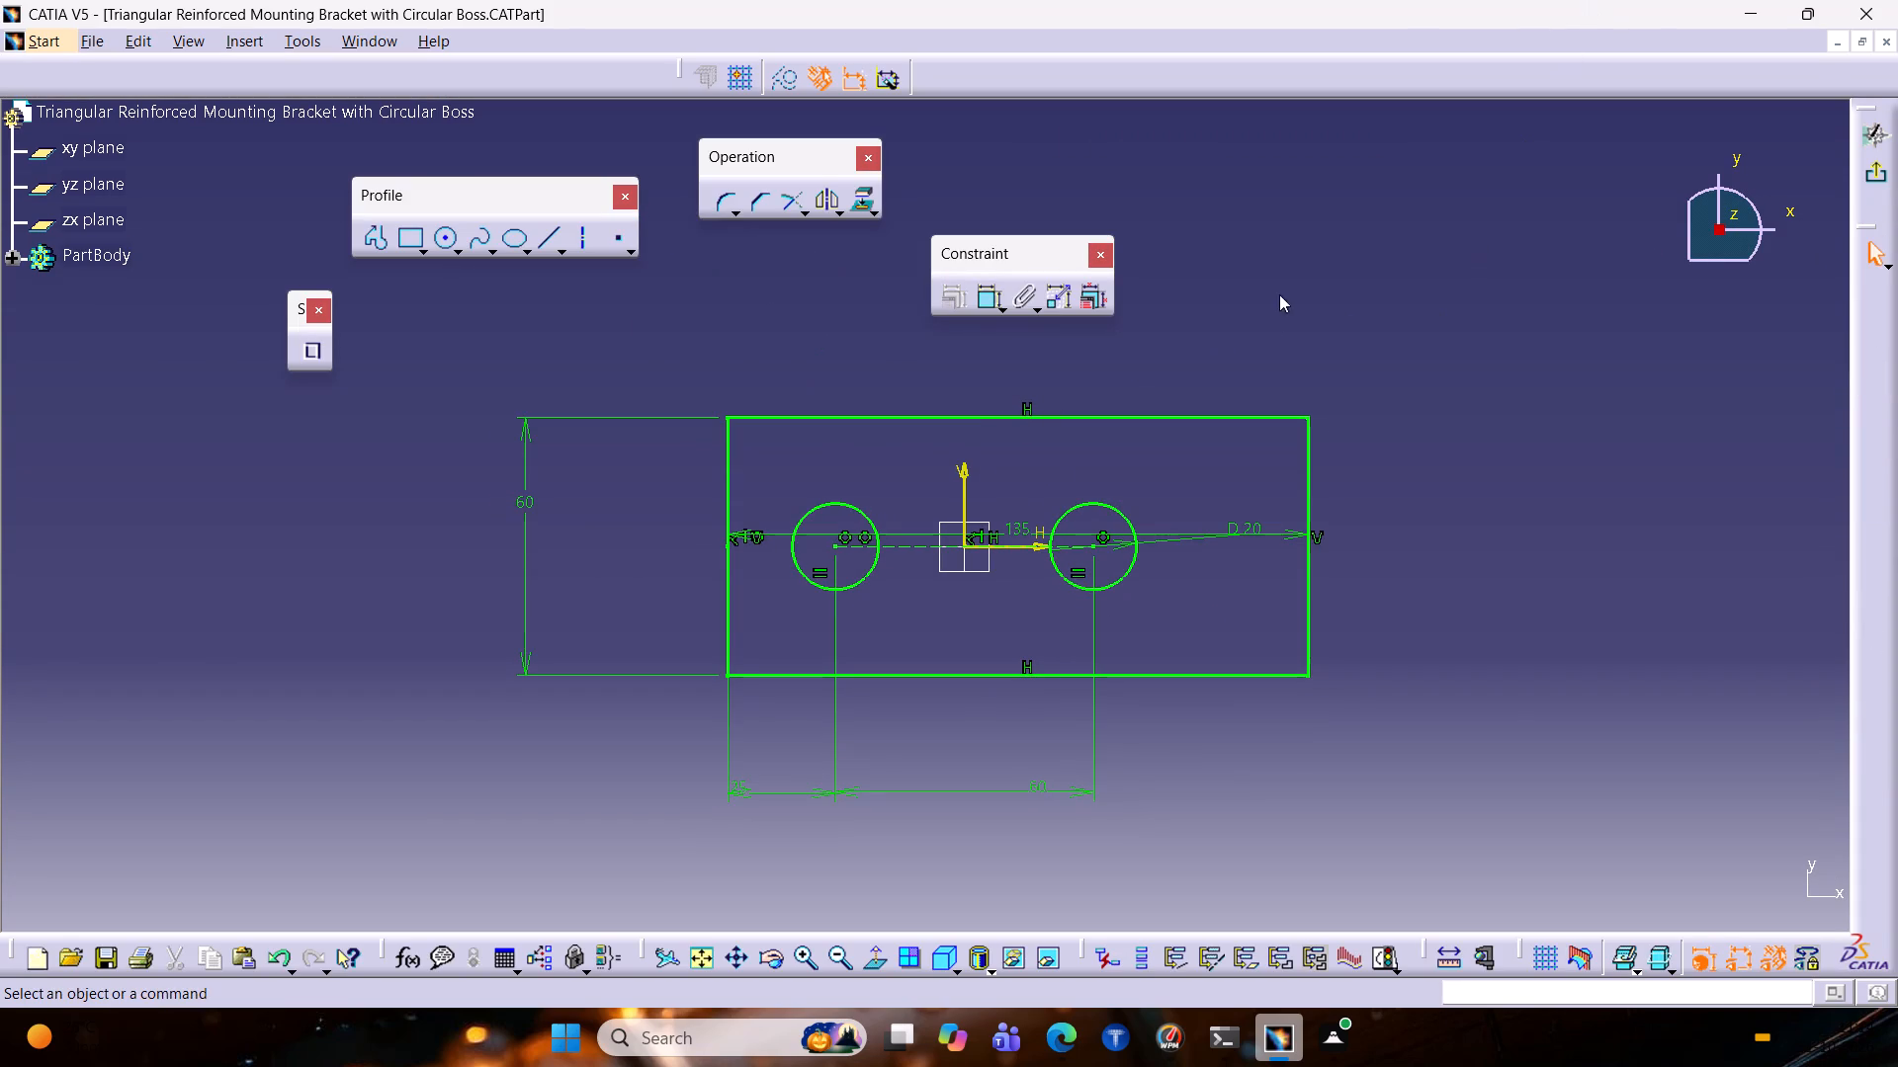
drag(1510, 754, 494, 327)
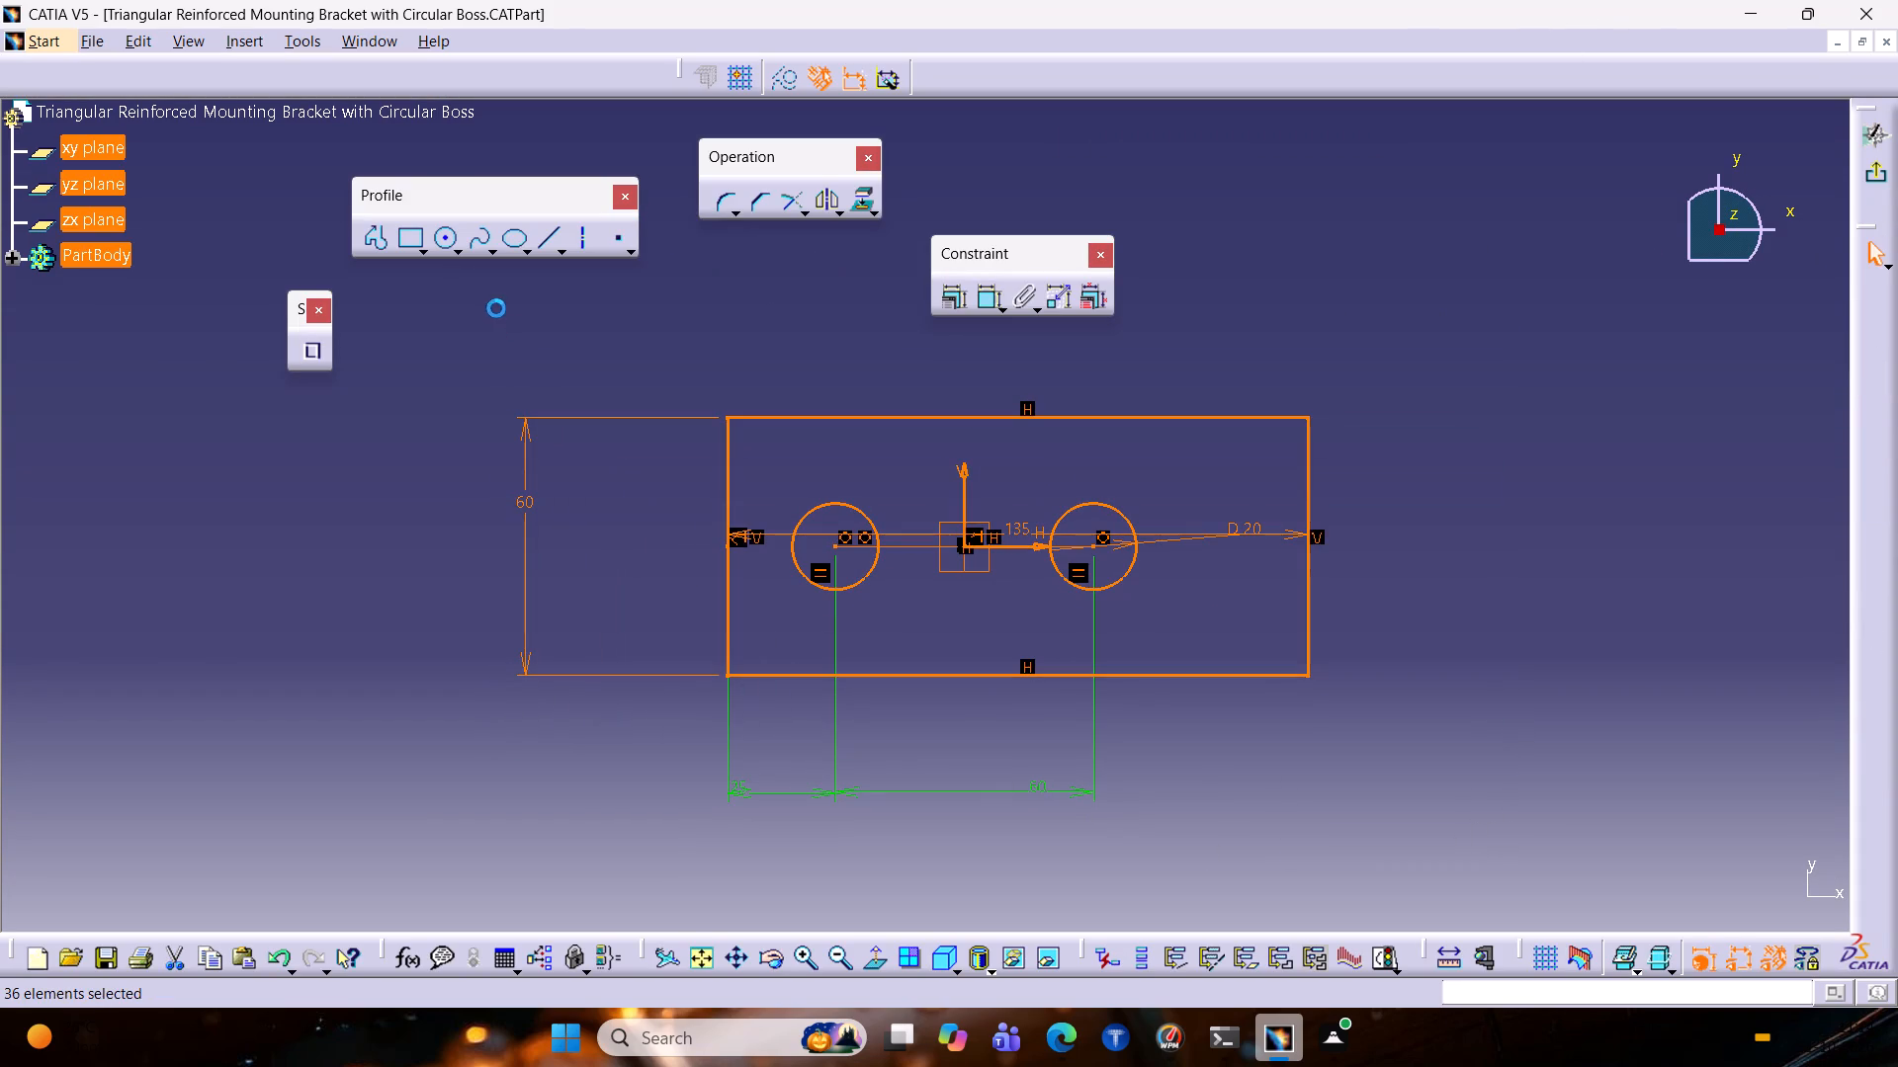
key(Delete)
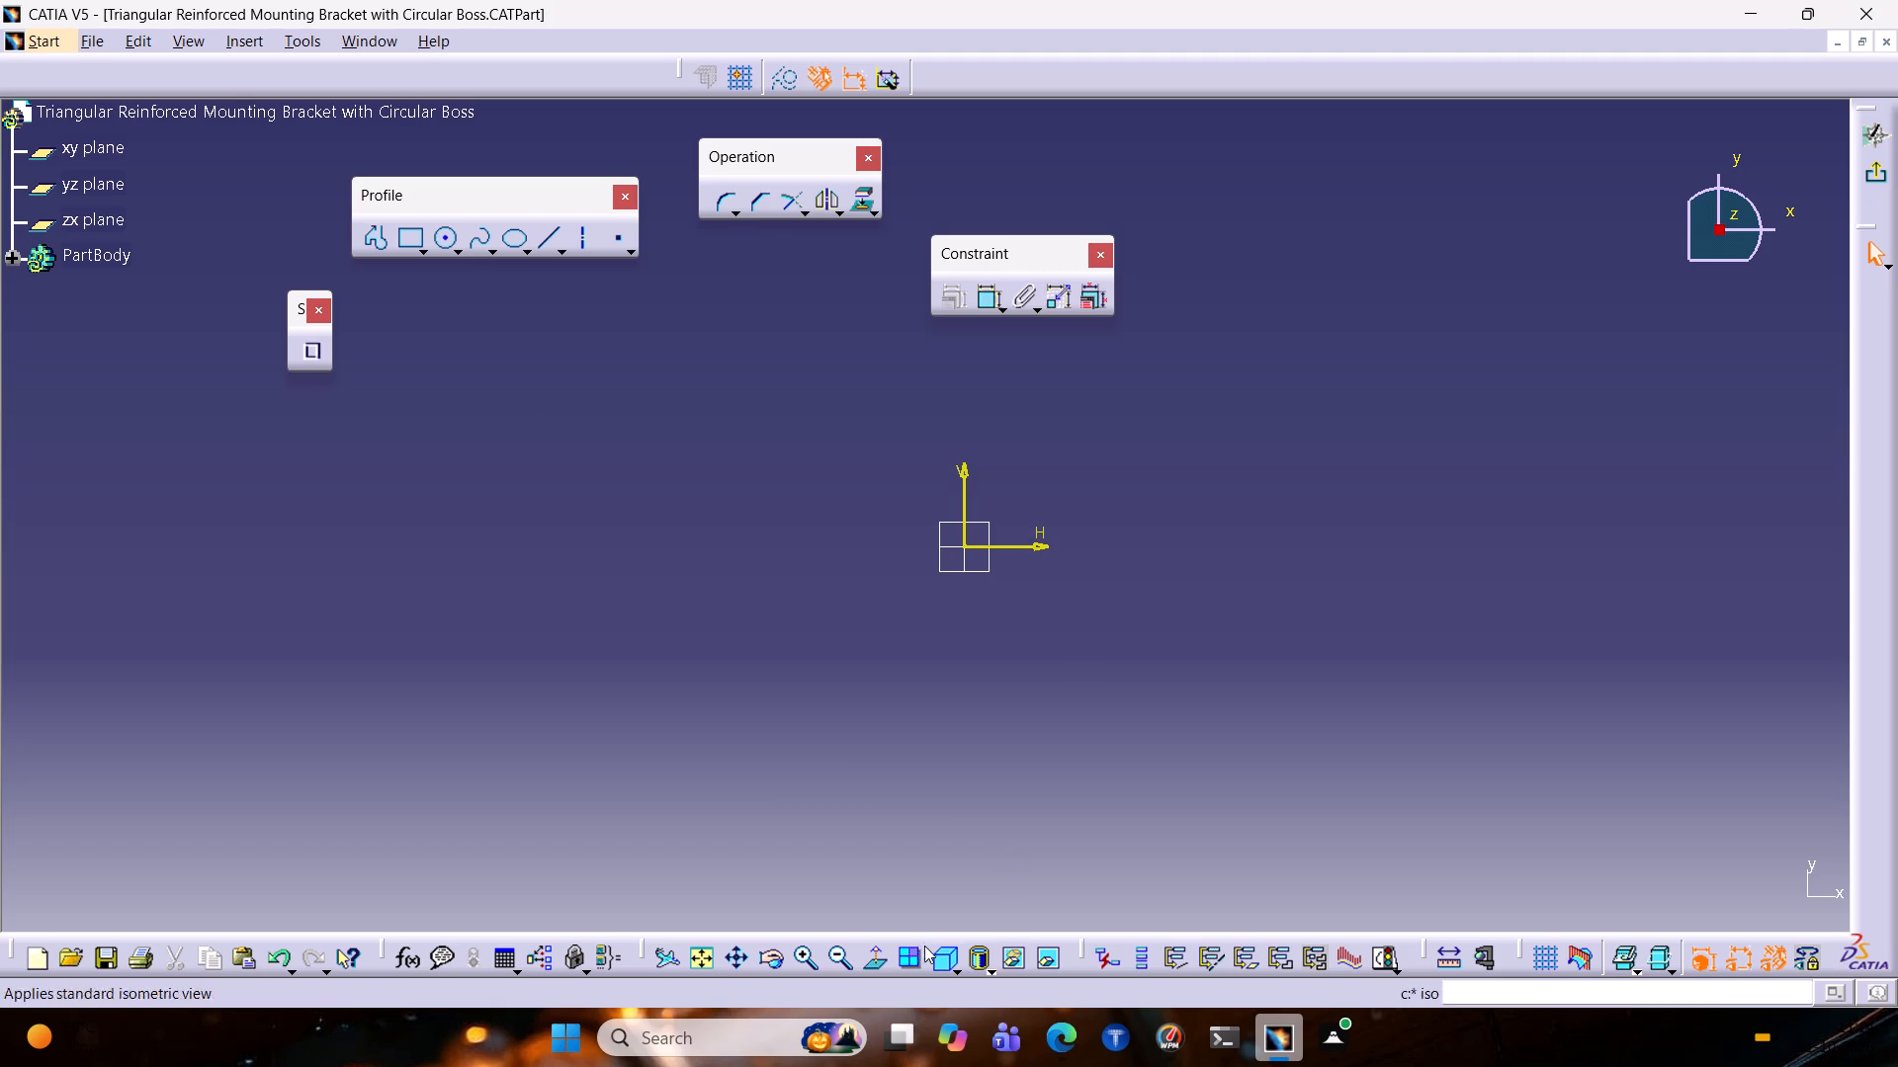
Compare the front view with the view normal to the sketch plane to check the empty sketch's orientation.
click(955, 974)
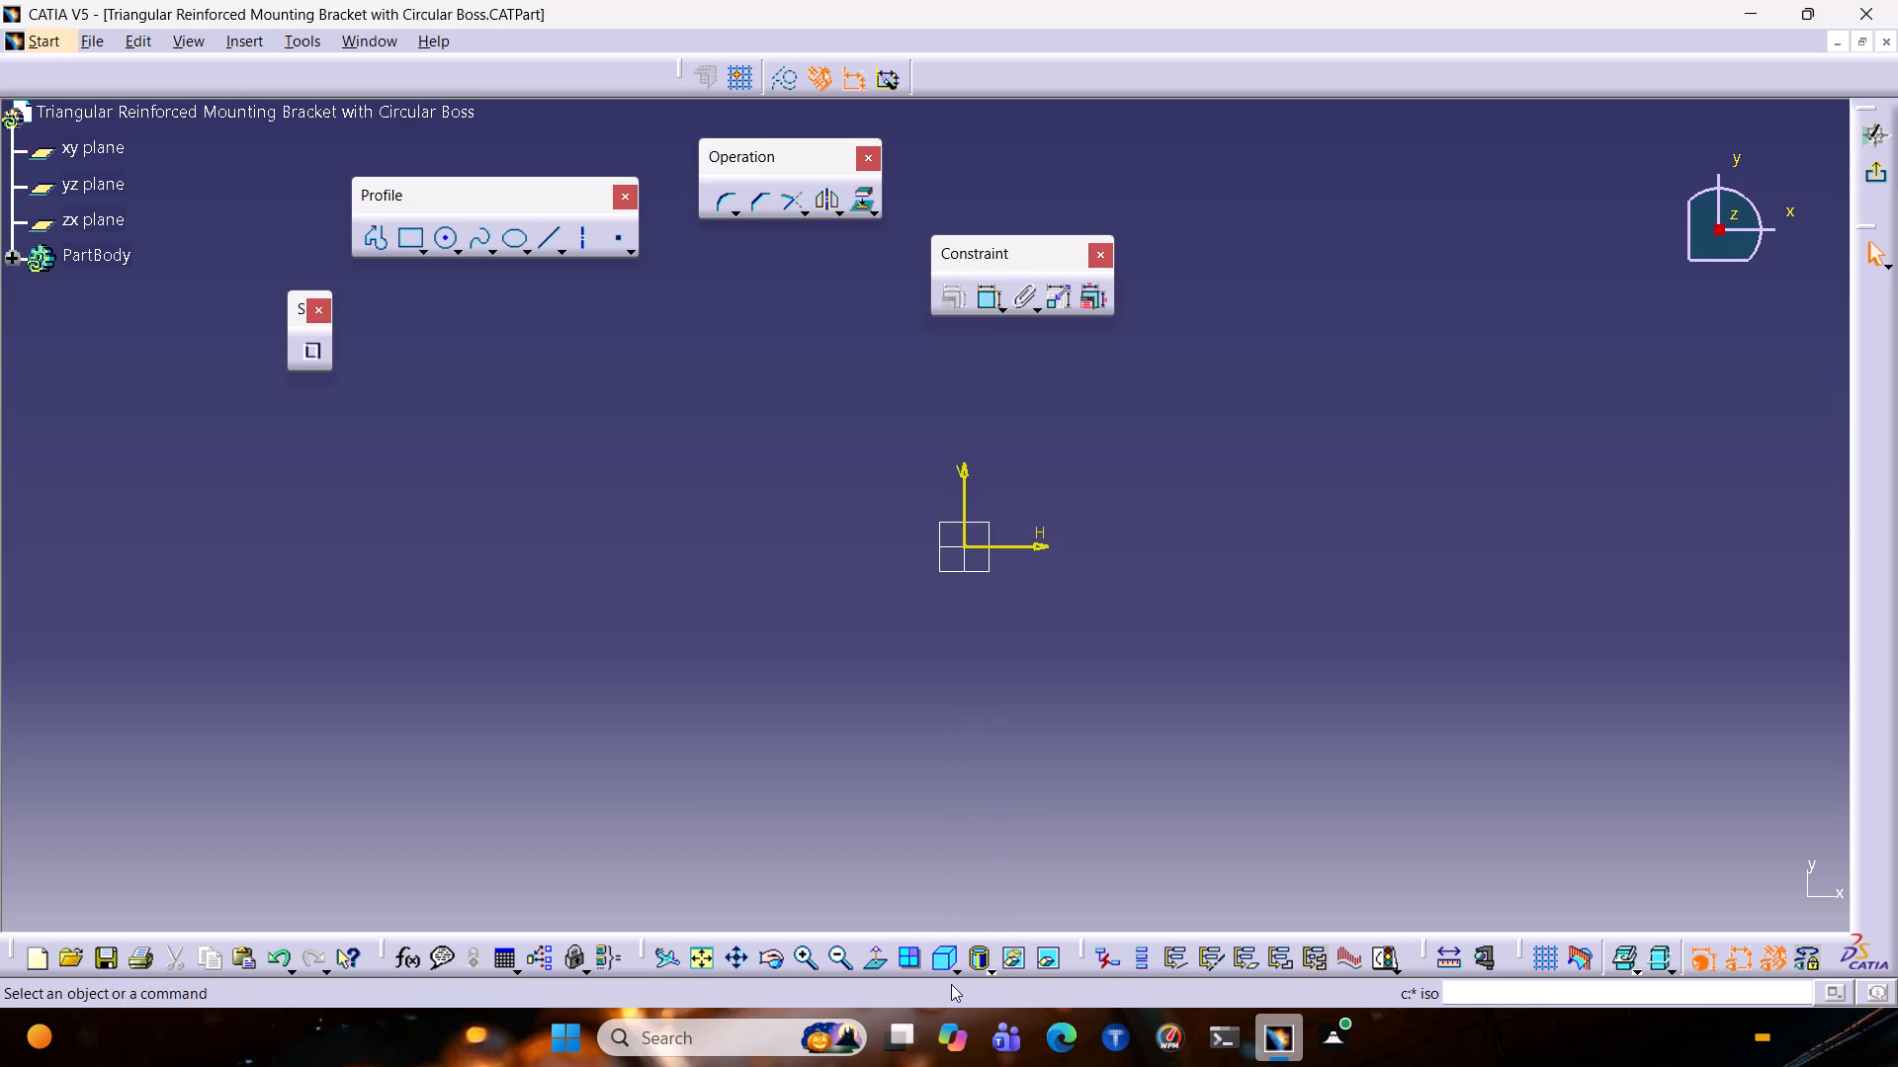
click(954, 972)
click(979, 789)
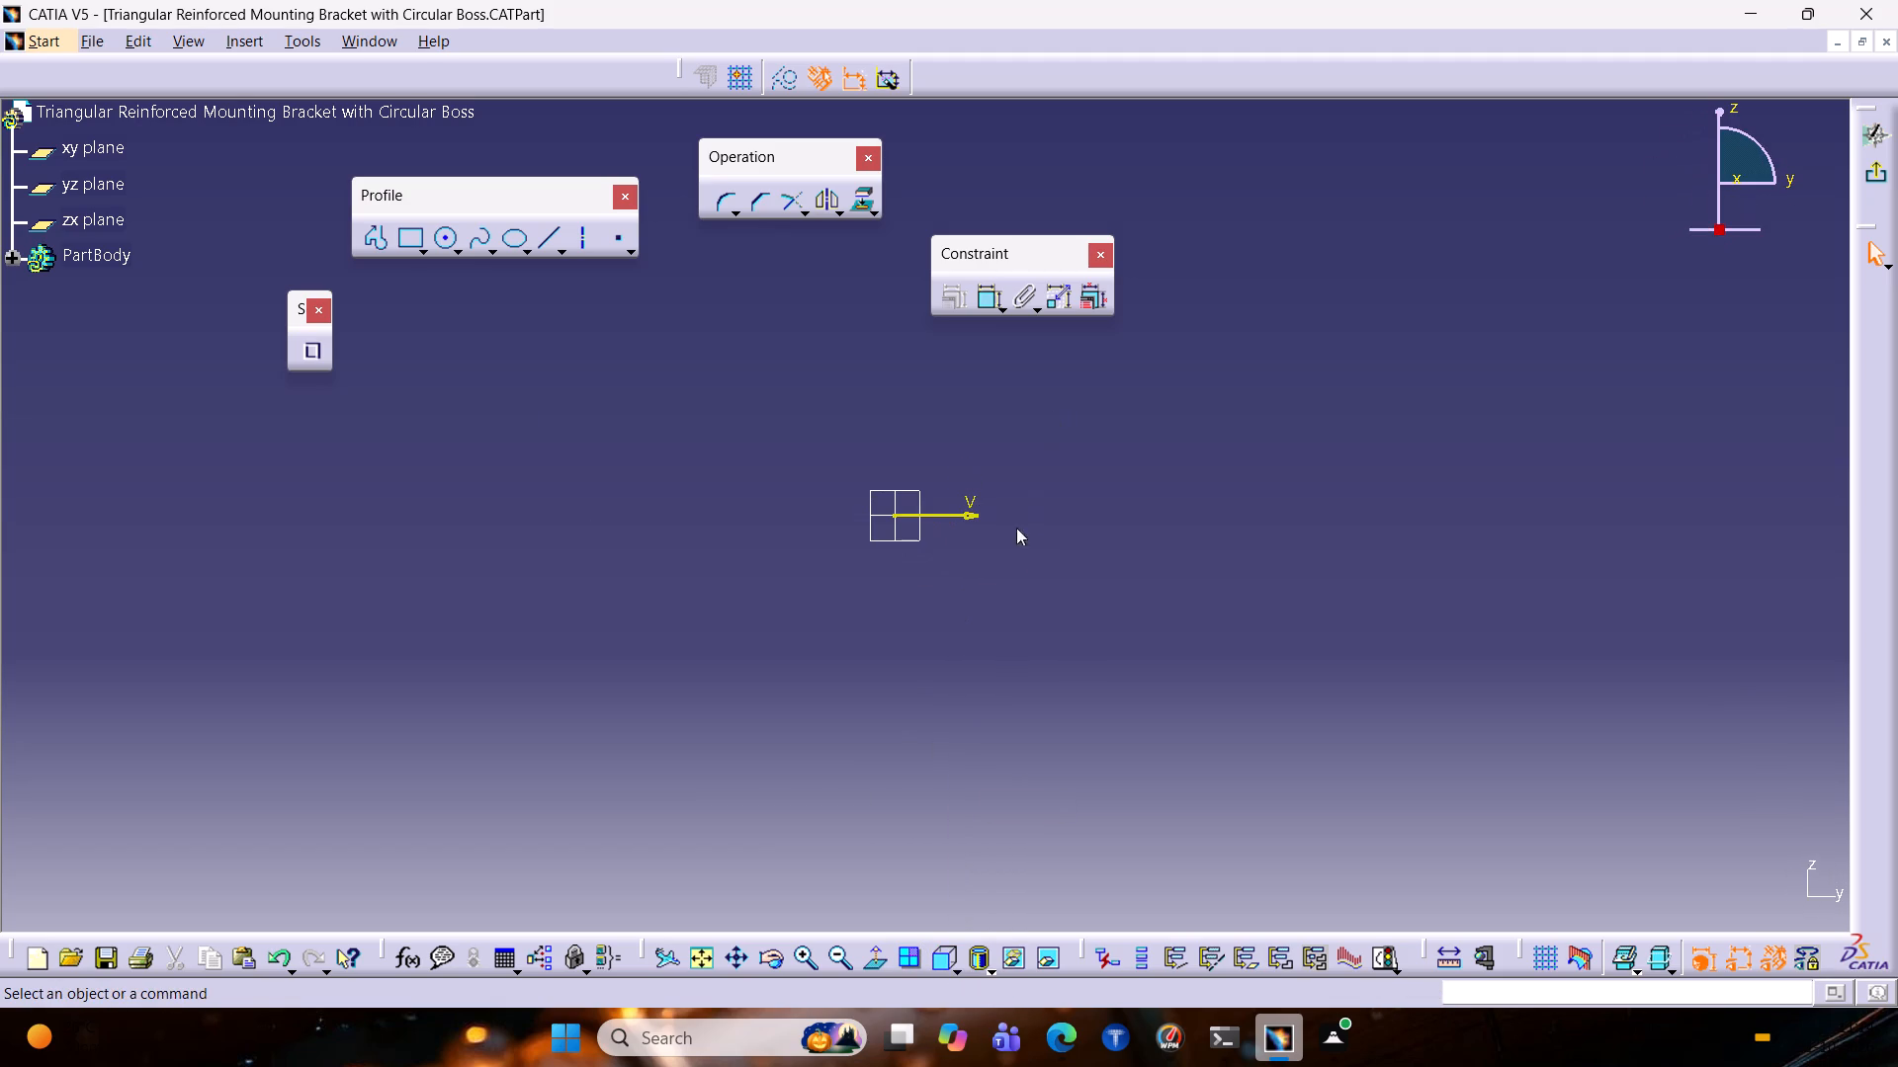
middle_drag(971, 584, 941, 583)
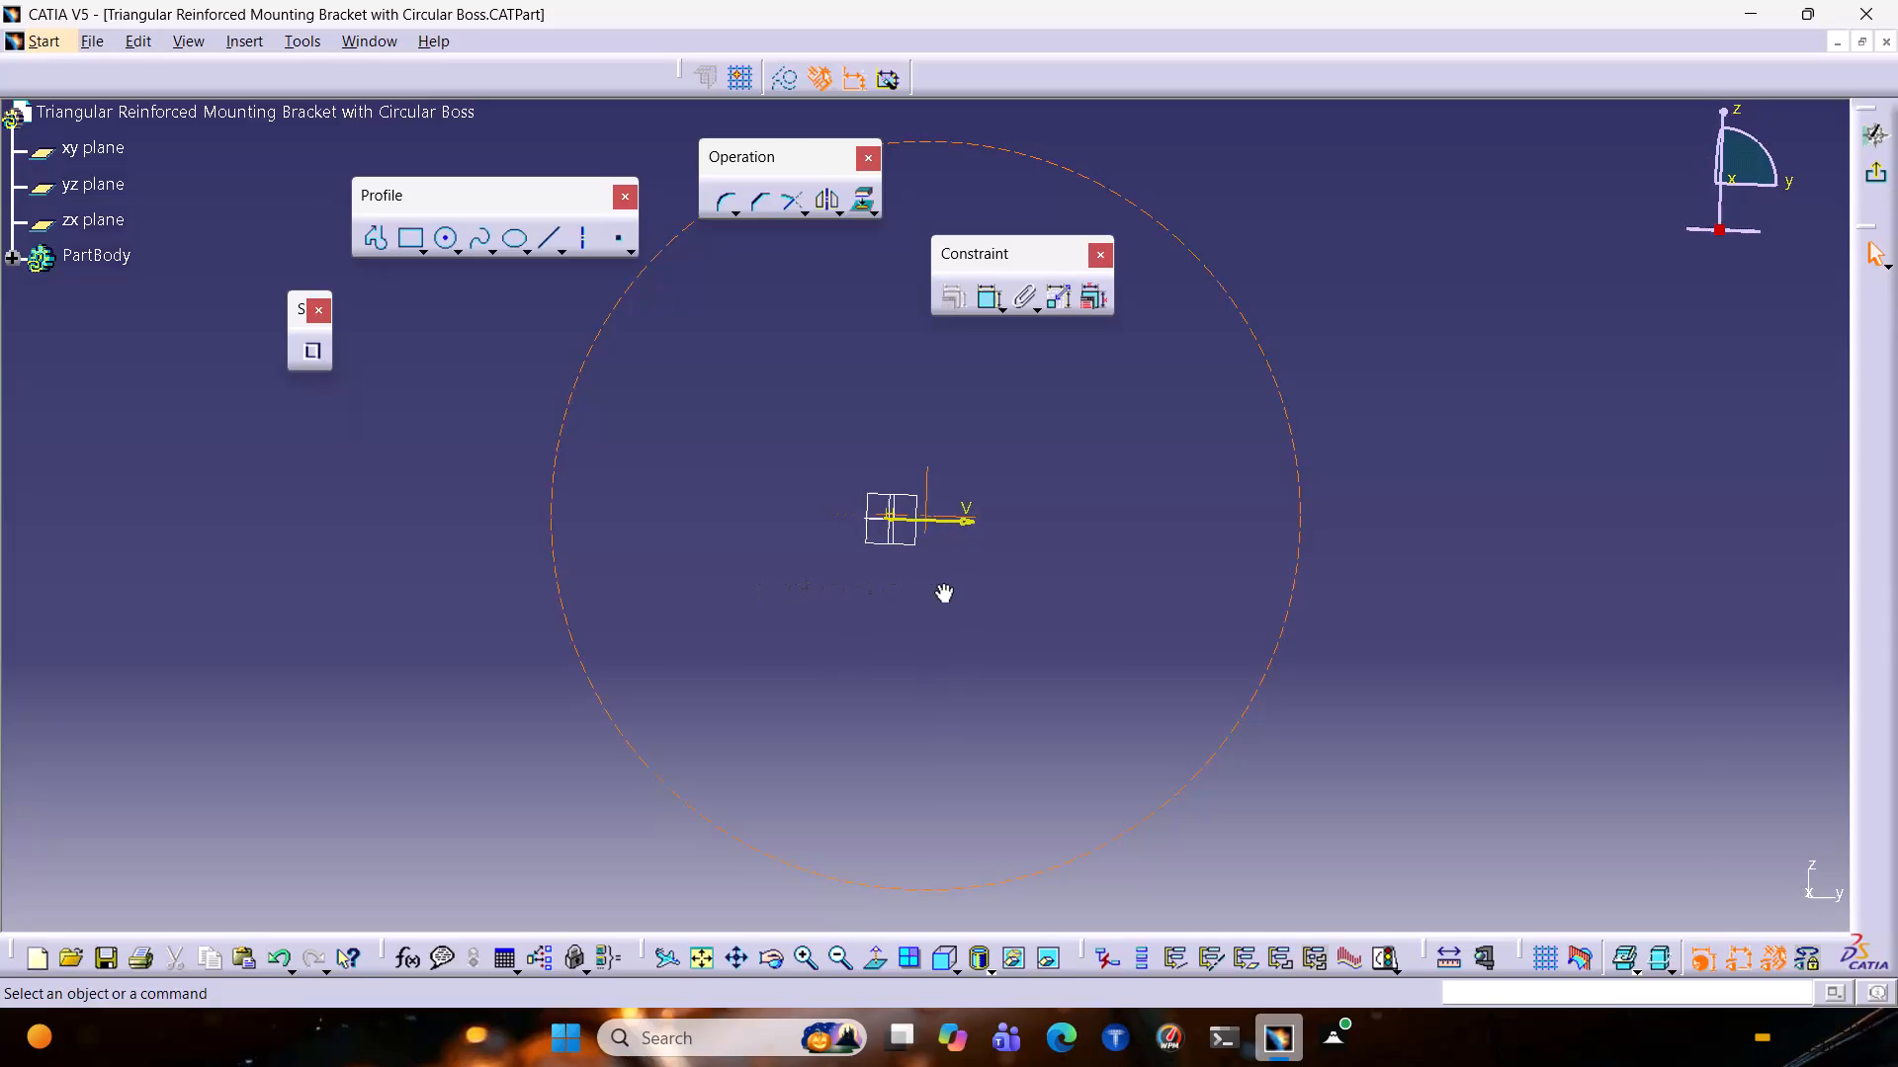
middle_drag(941, 583, 951, 580)
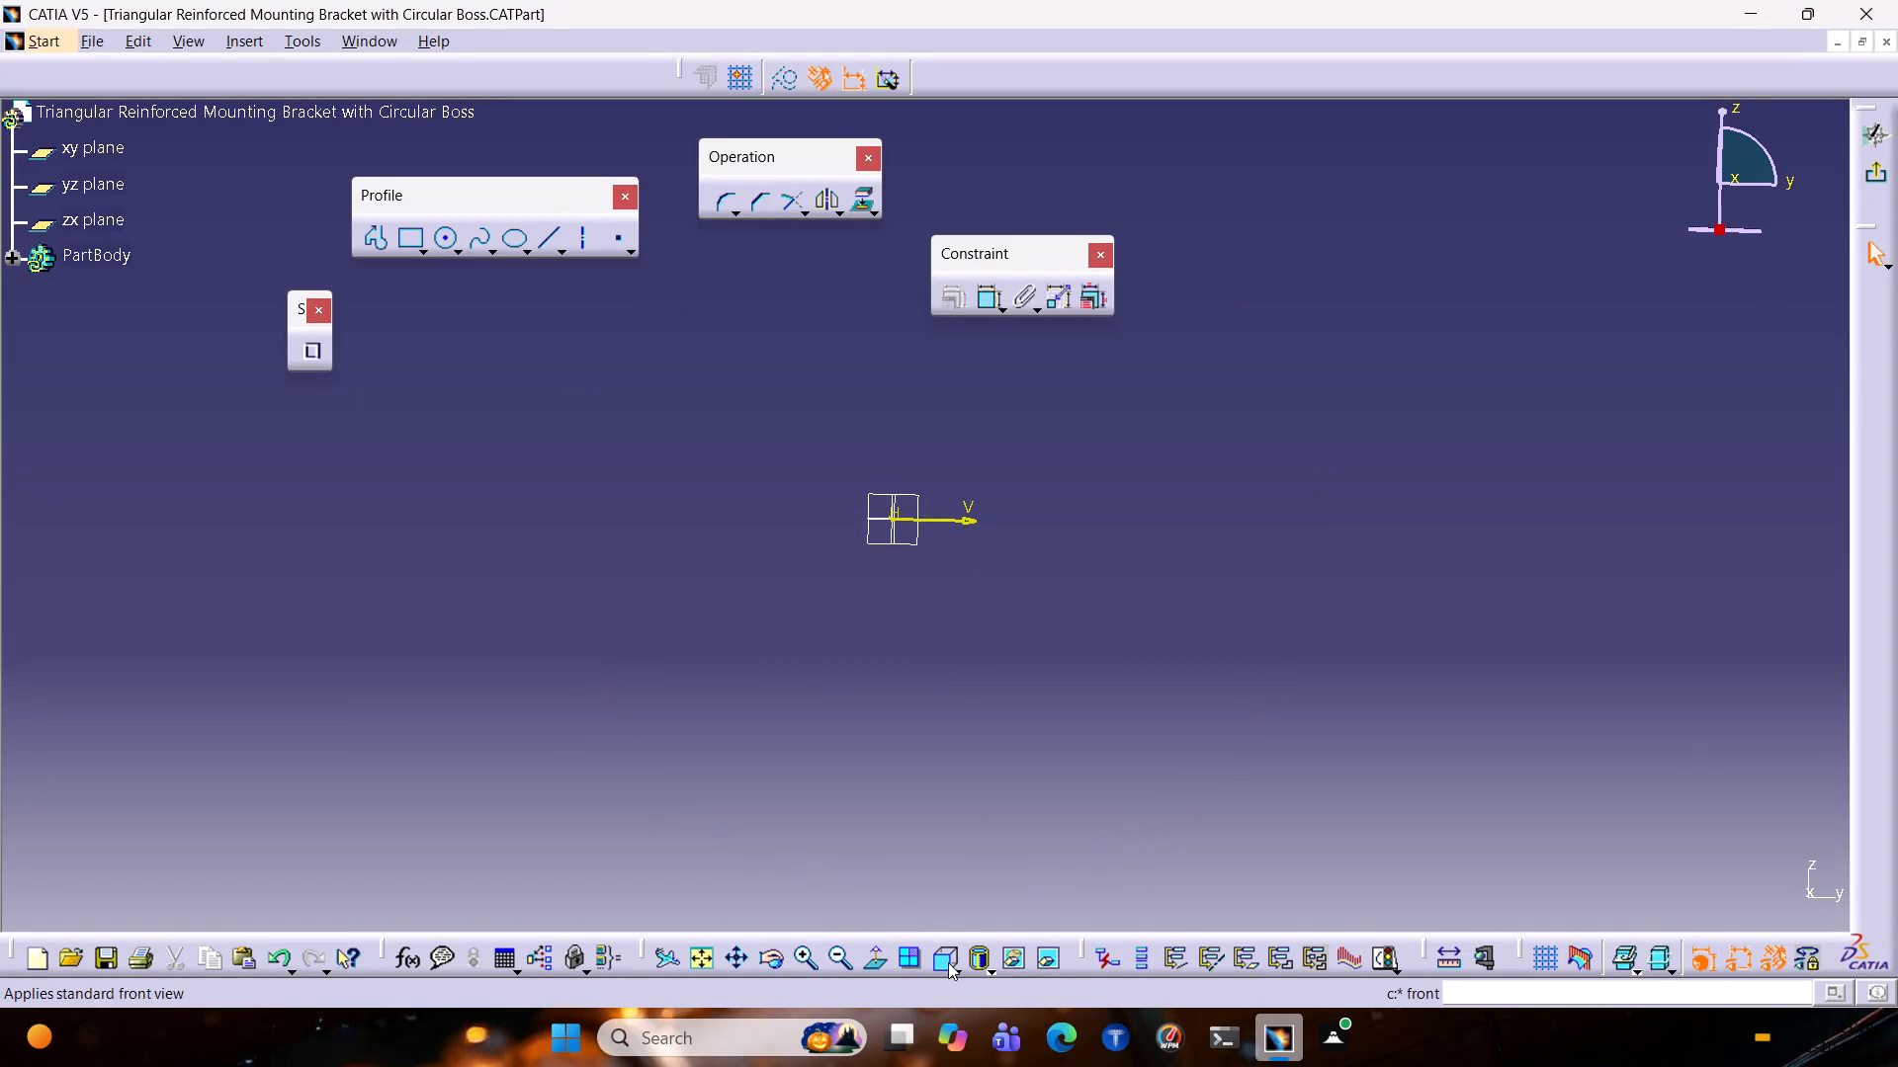
click(872, 967)
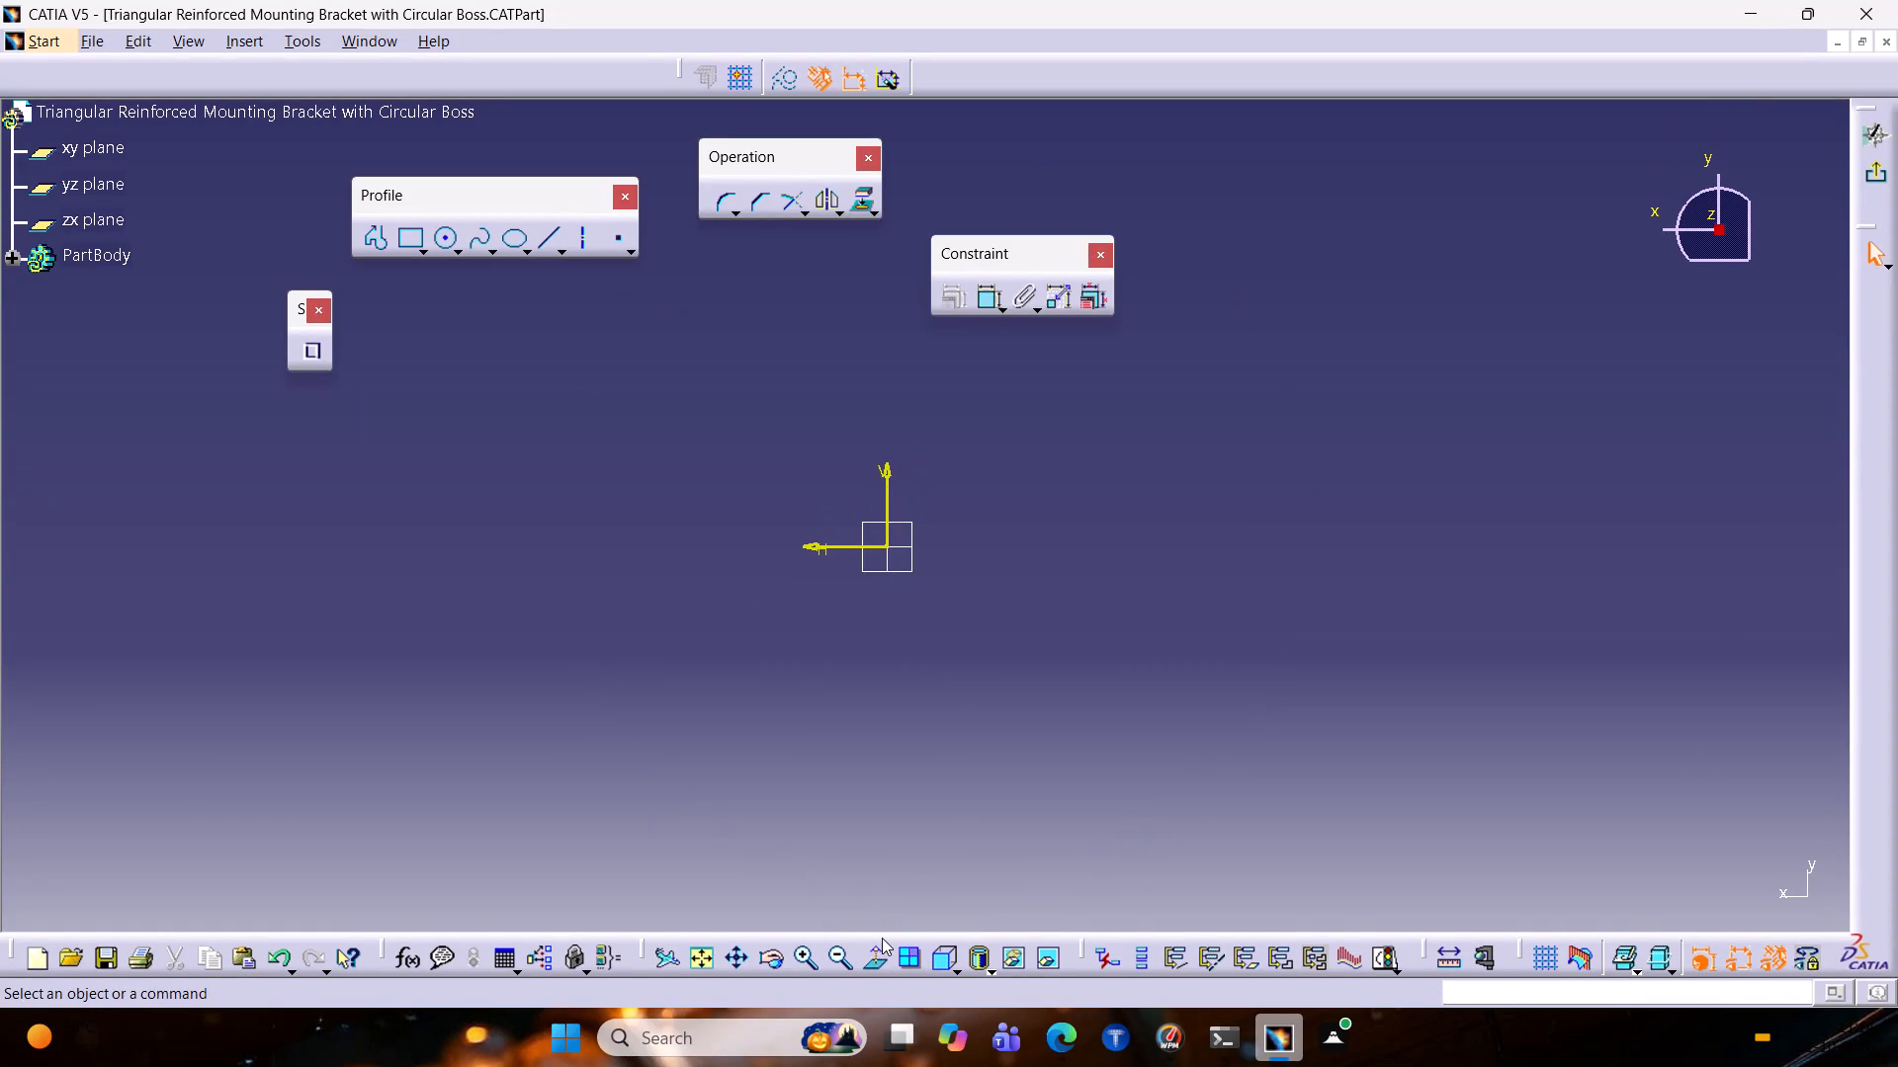
click(877, 969)
click(889, 954)
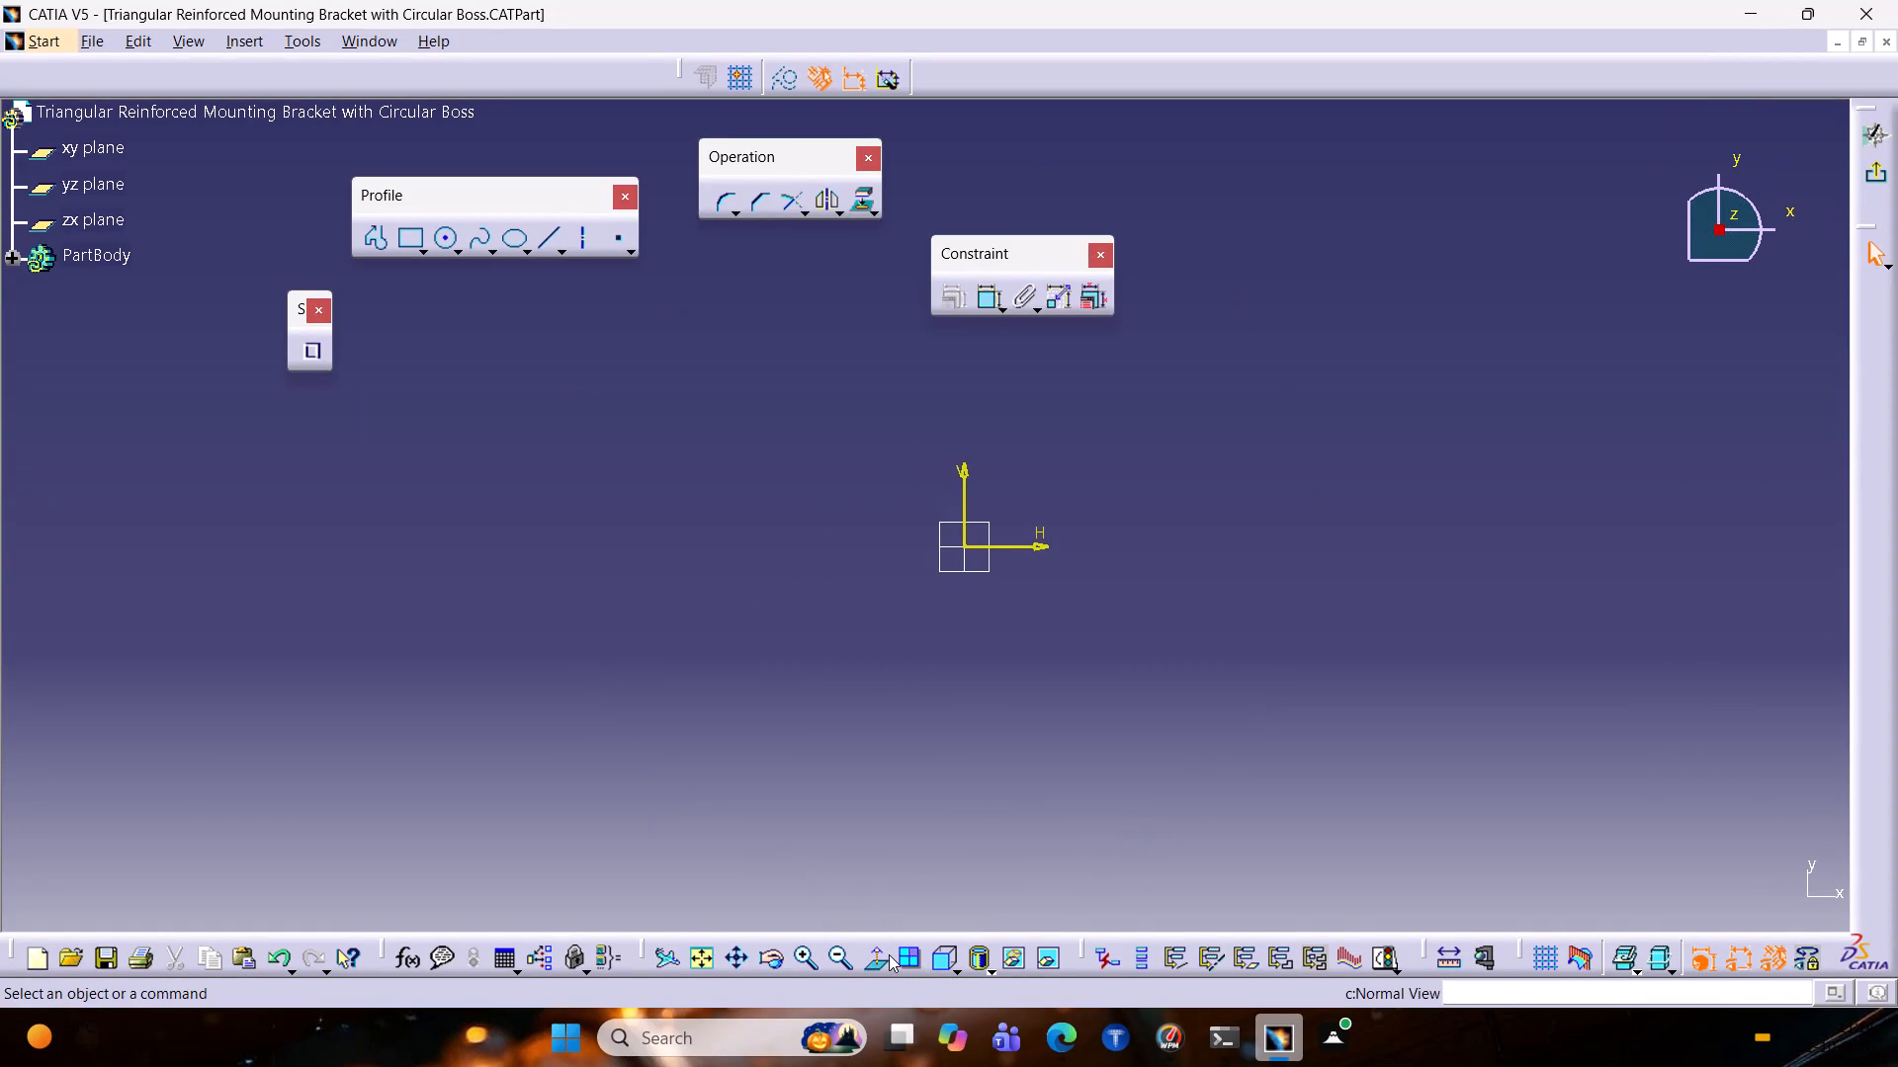
click(890, 954)
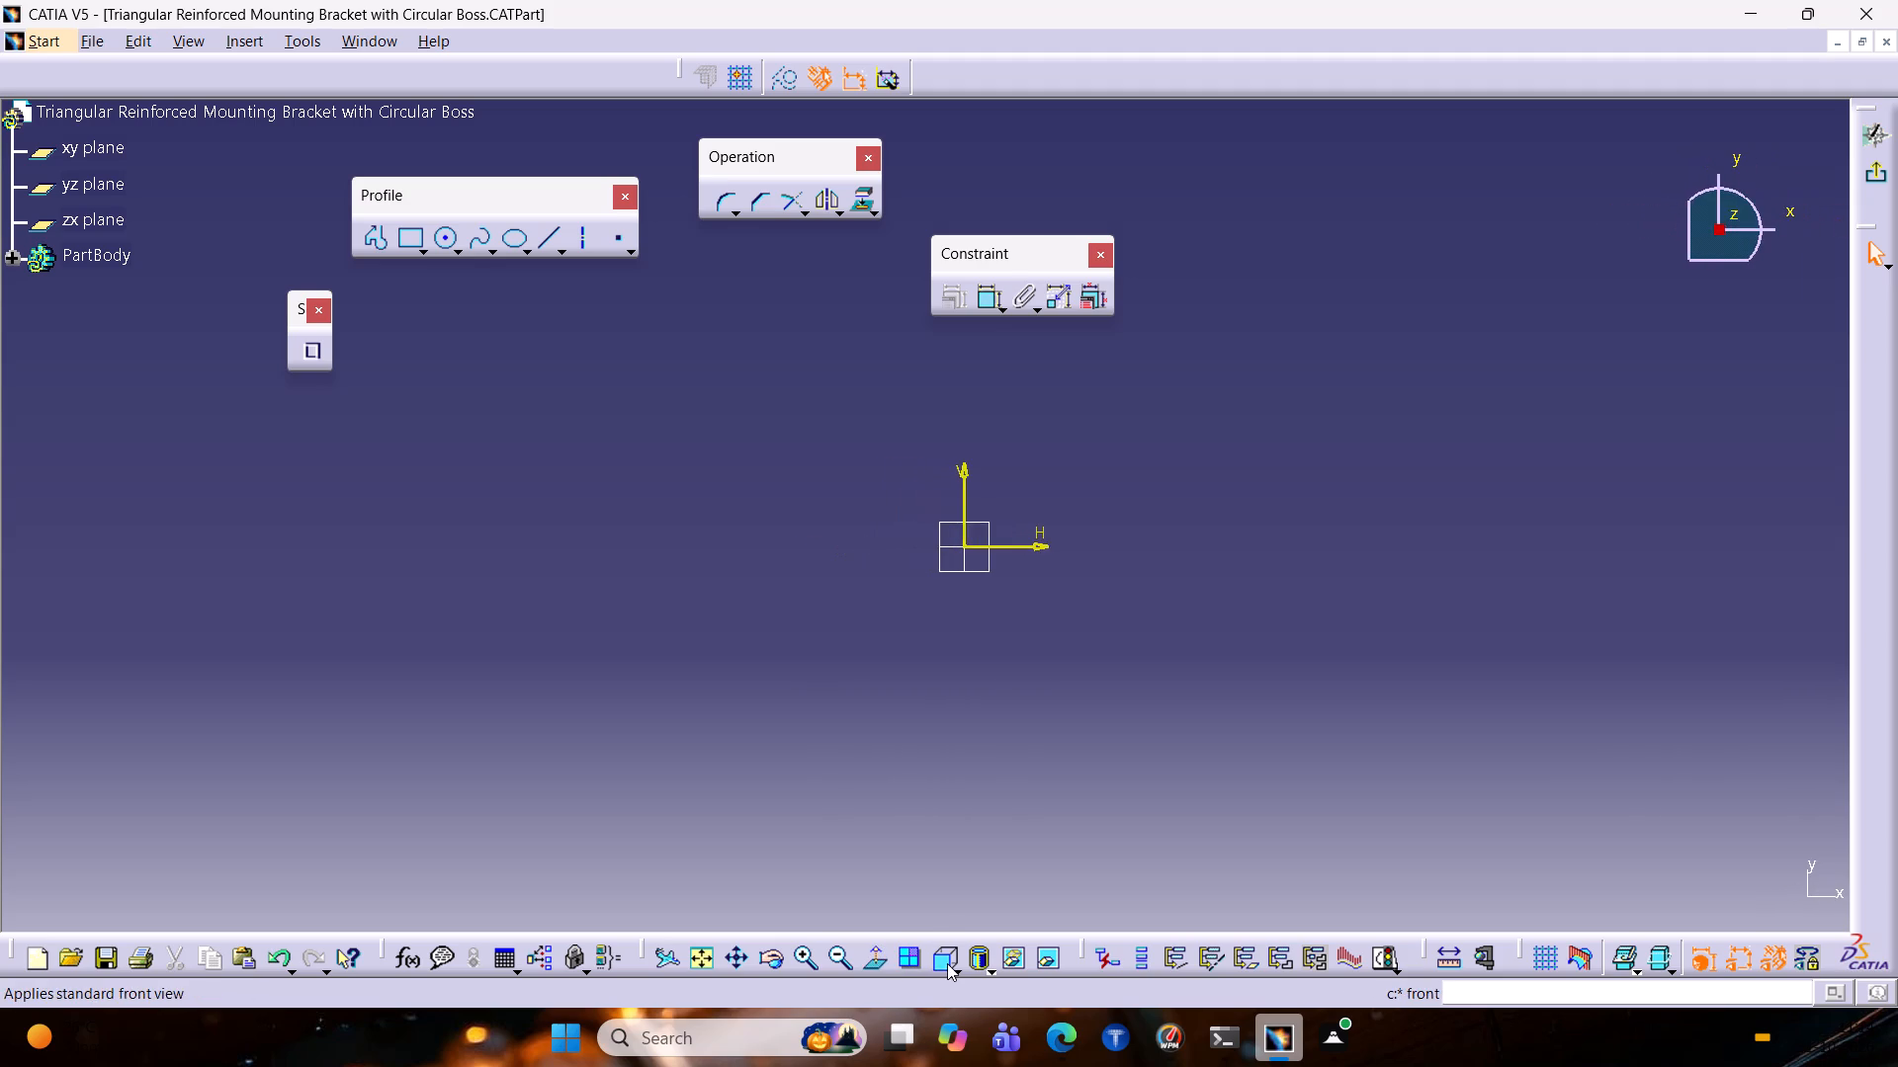
click(947, 963)
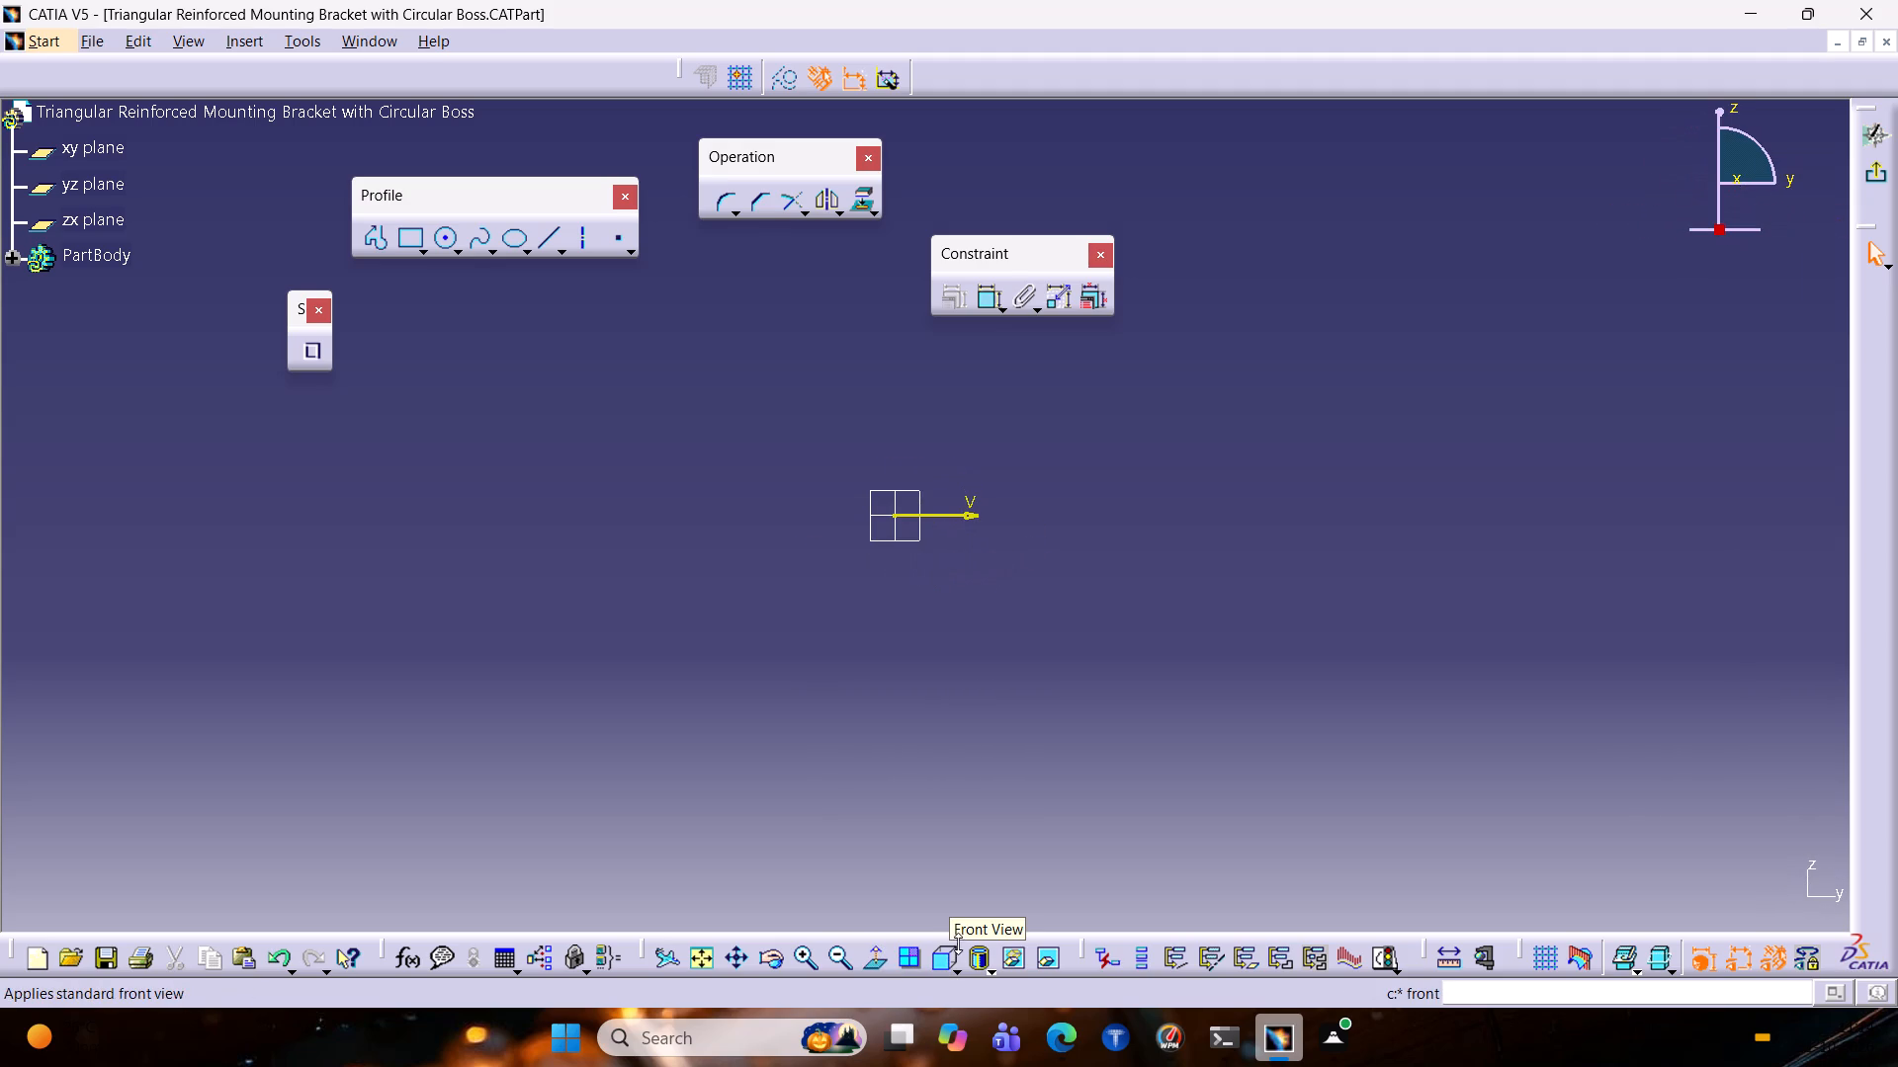
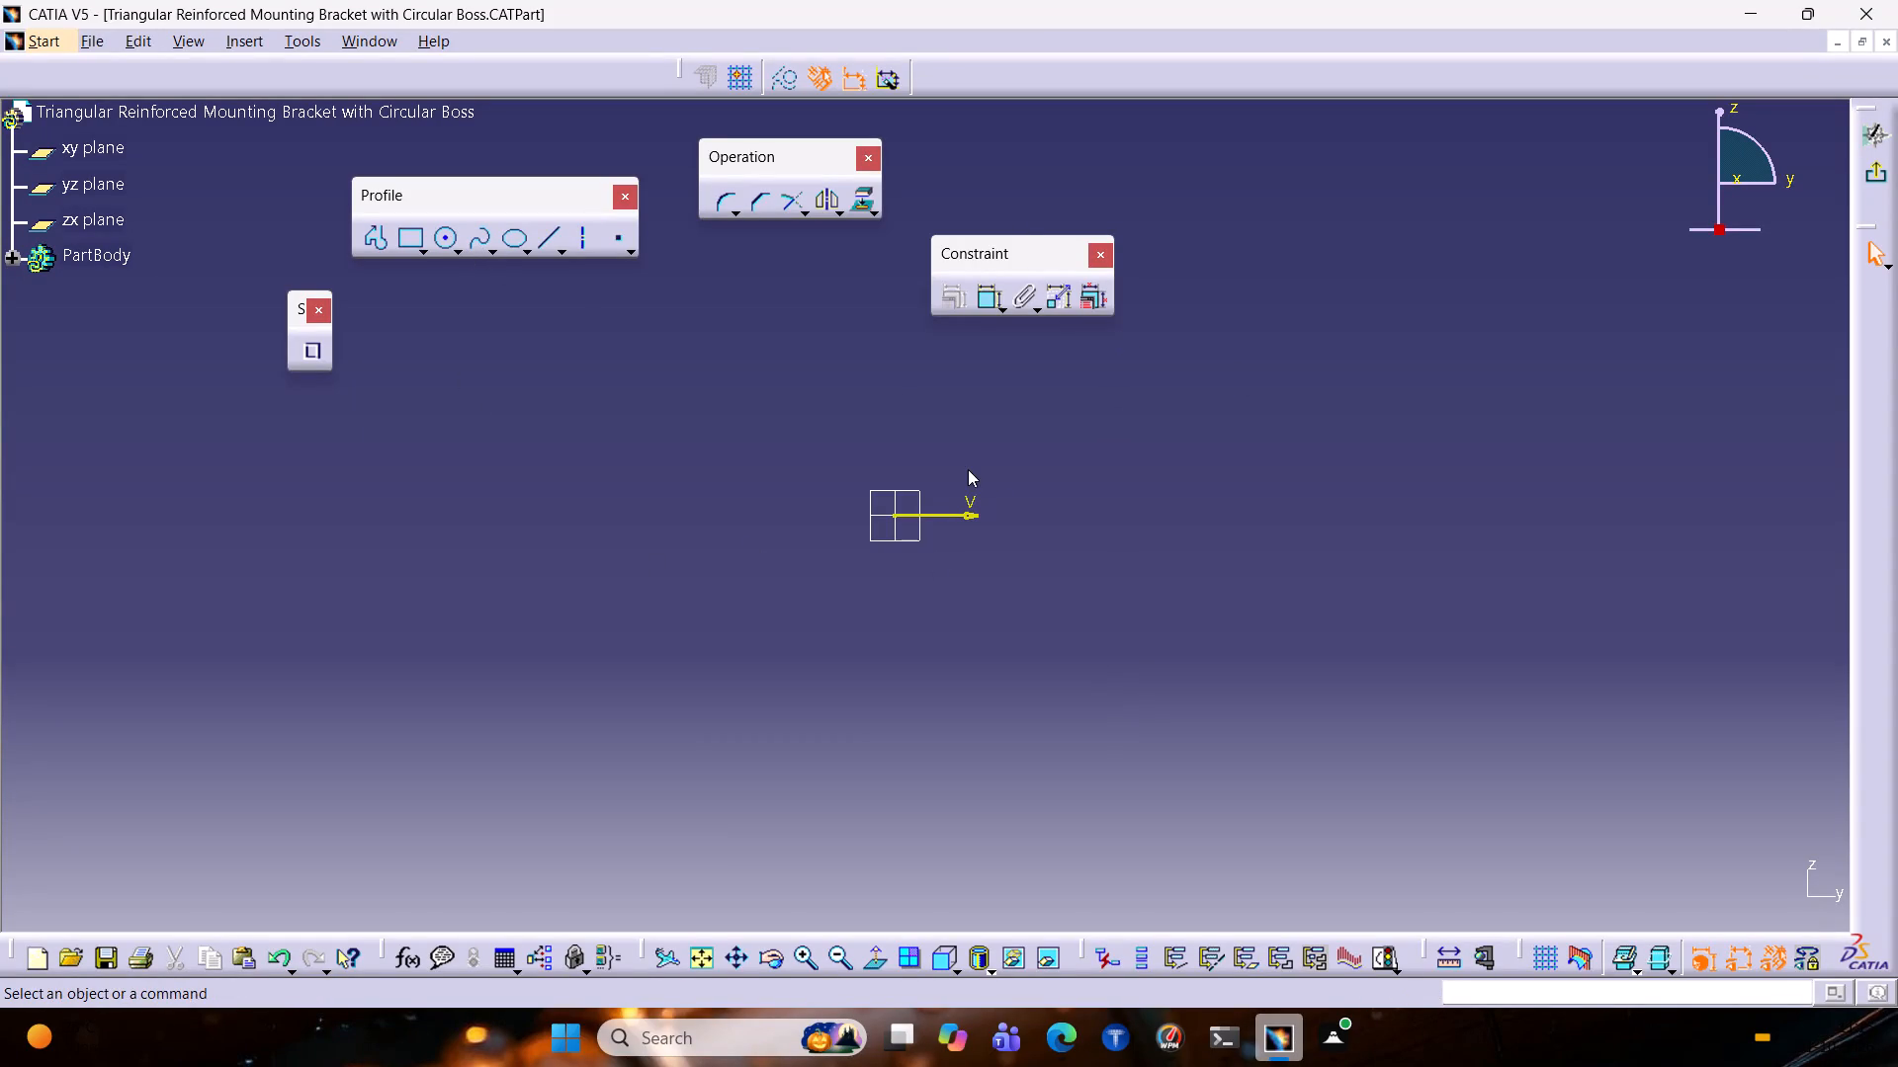
Leave the empty sketch and create a positioned sketch on the xy plane with both the H and V directions reversed.
click(1877, 185)
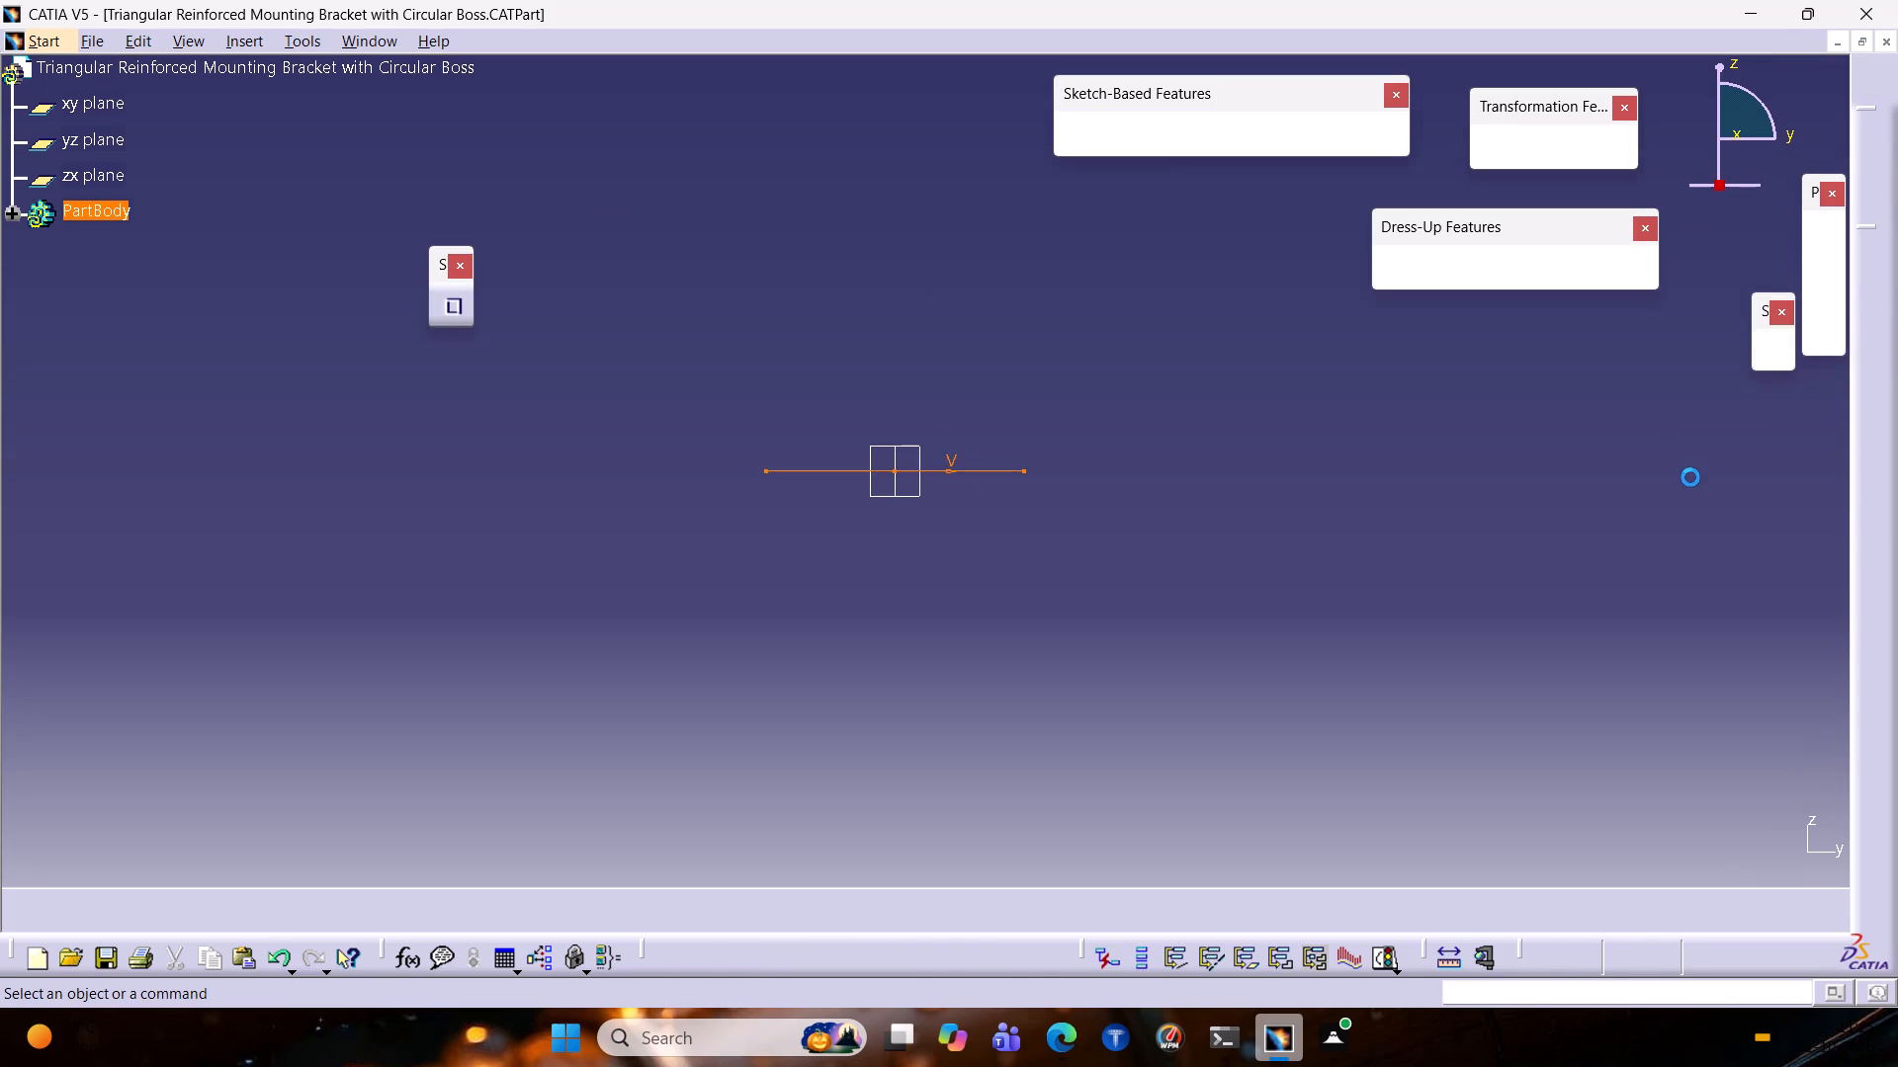
click(1886, 236)
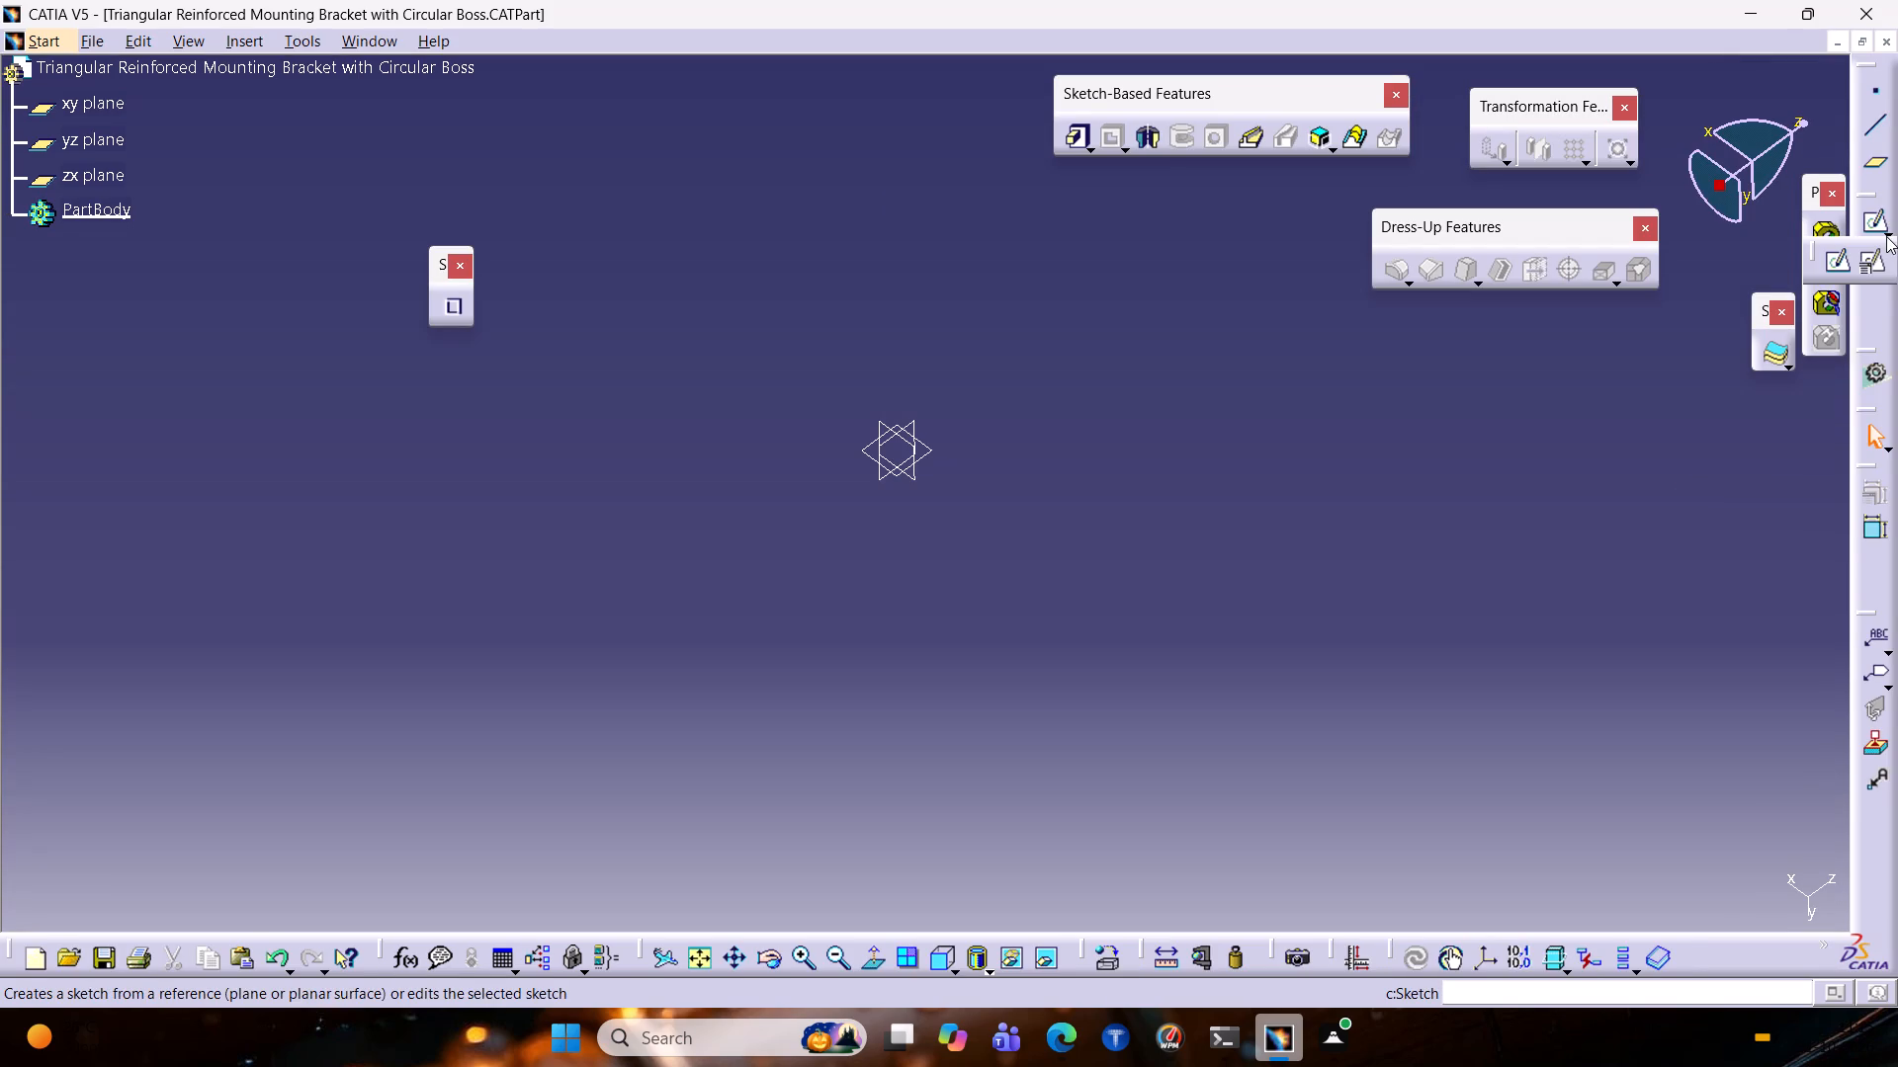
click(1874, 264)
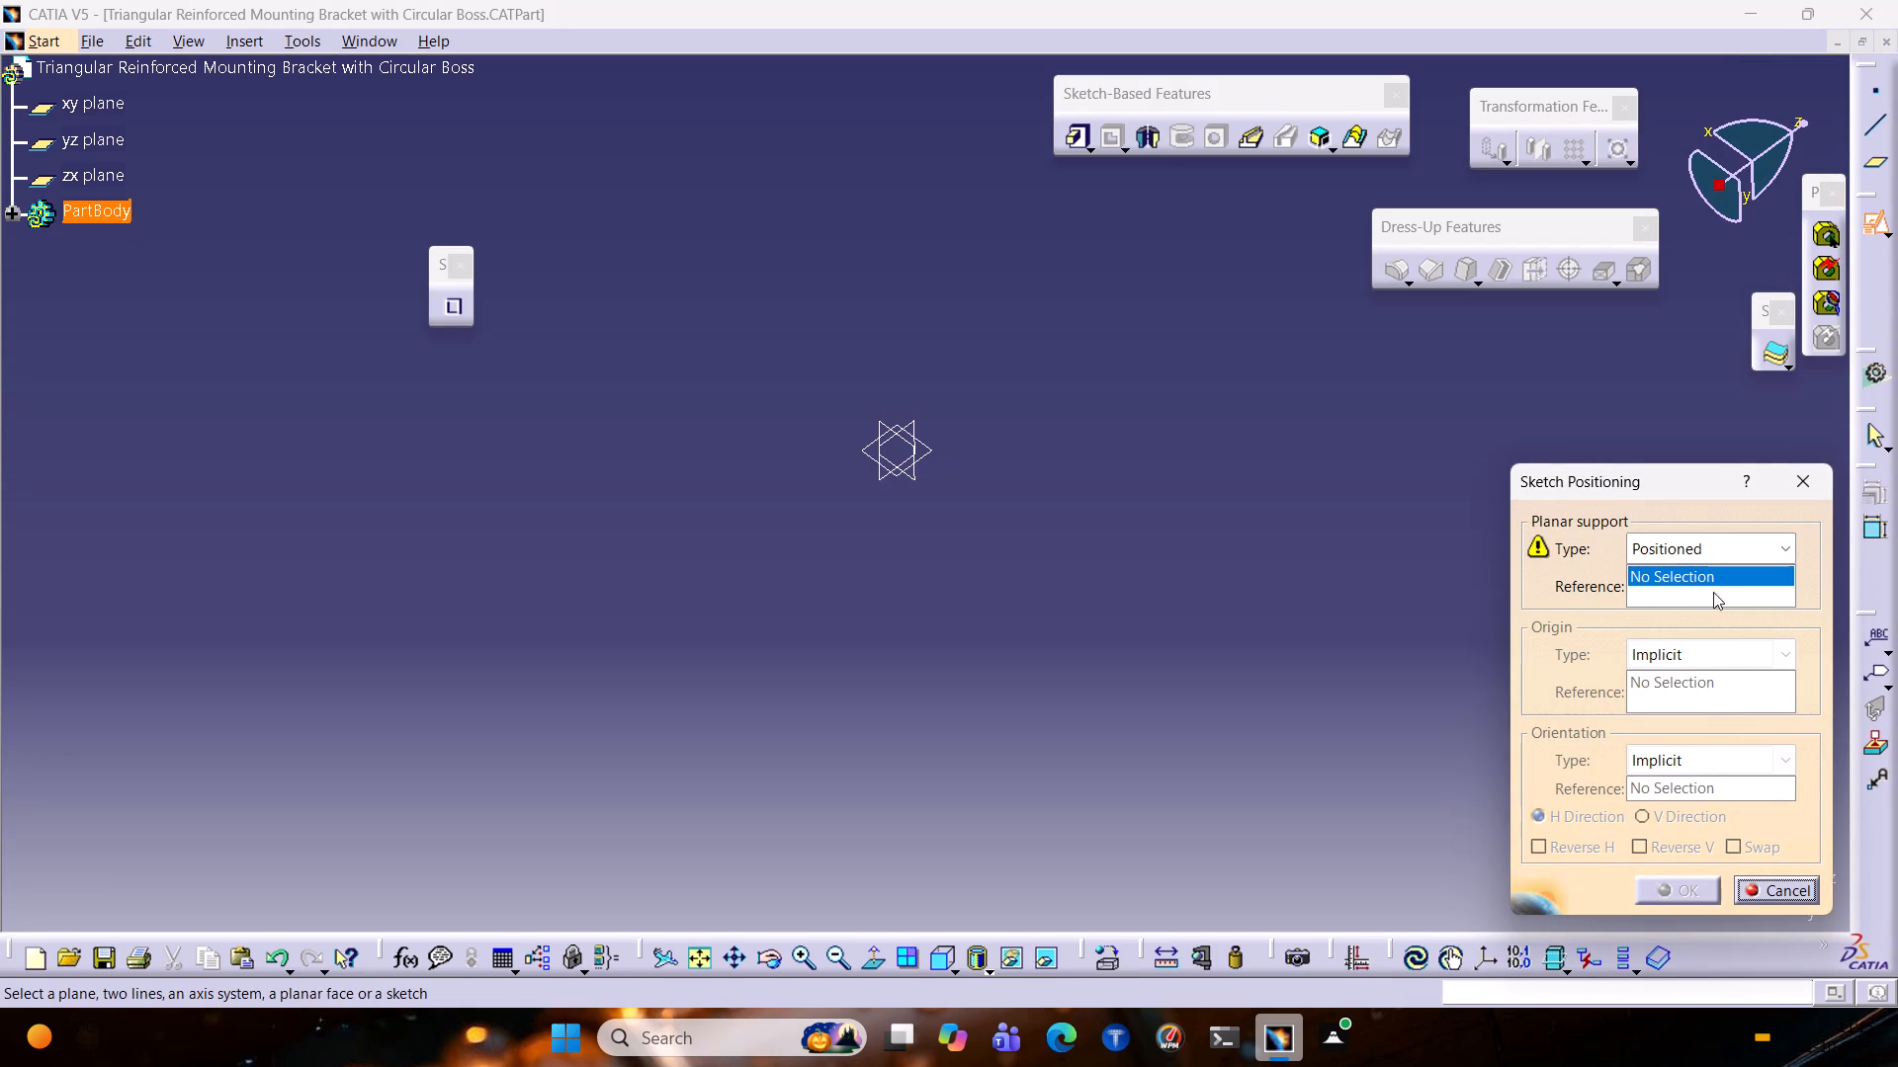
click(1687, 546)
click(1687, 546)
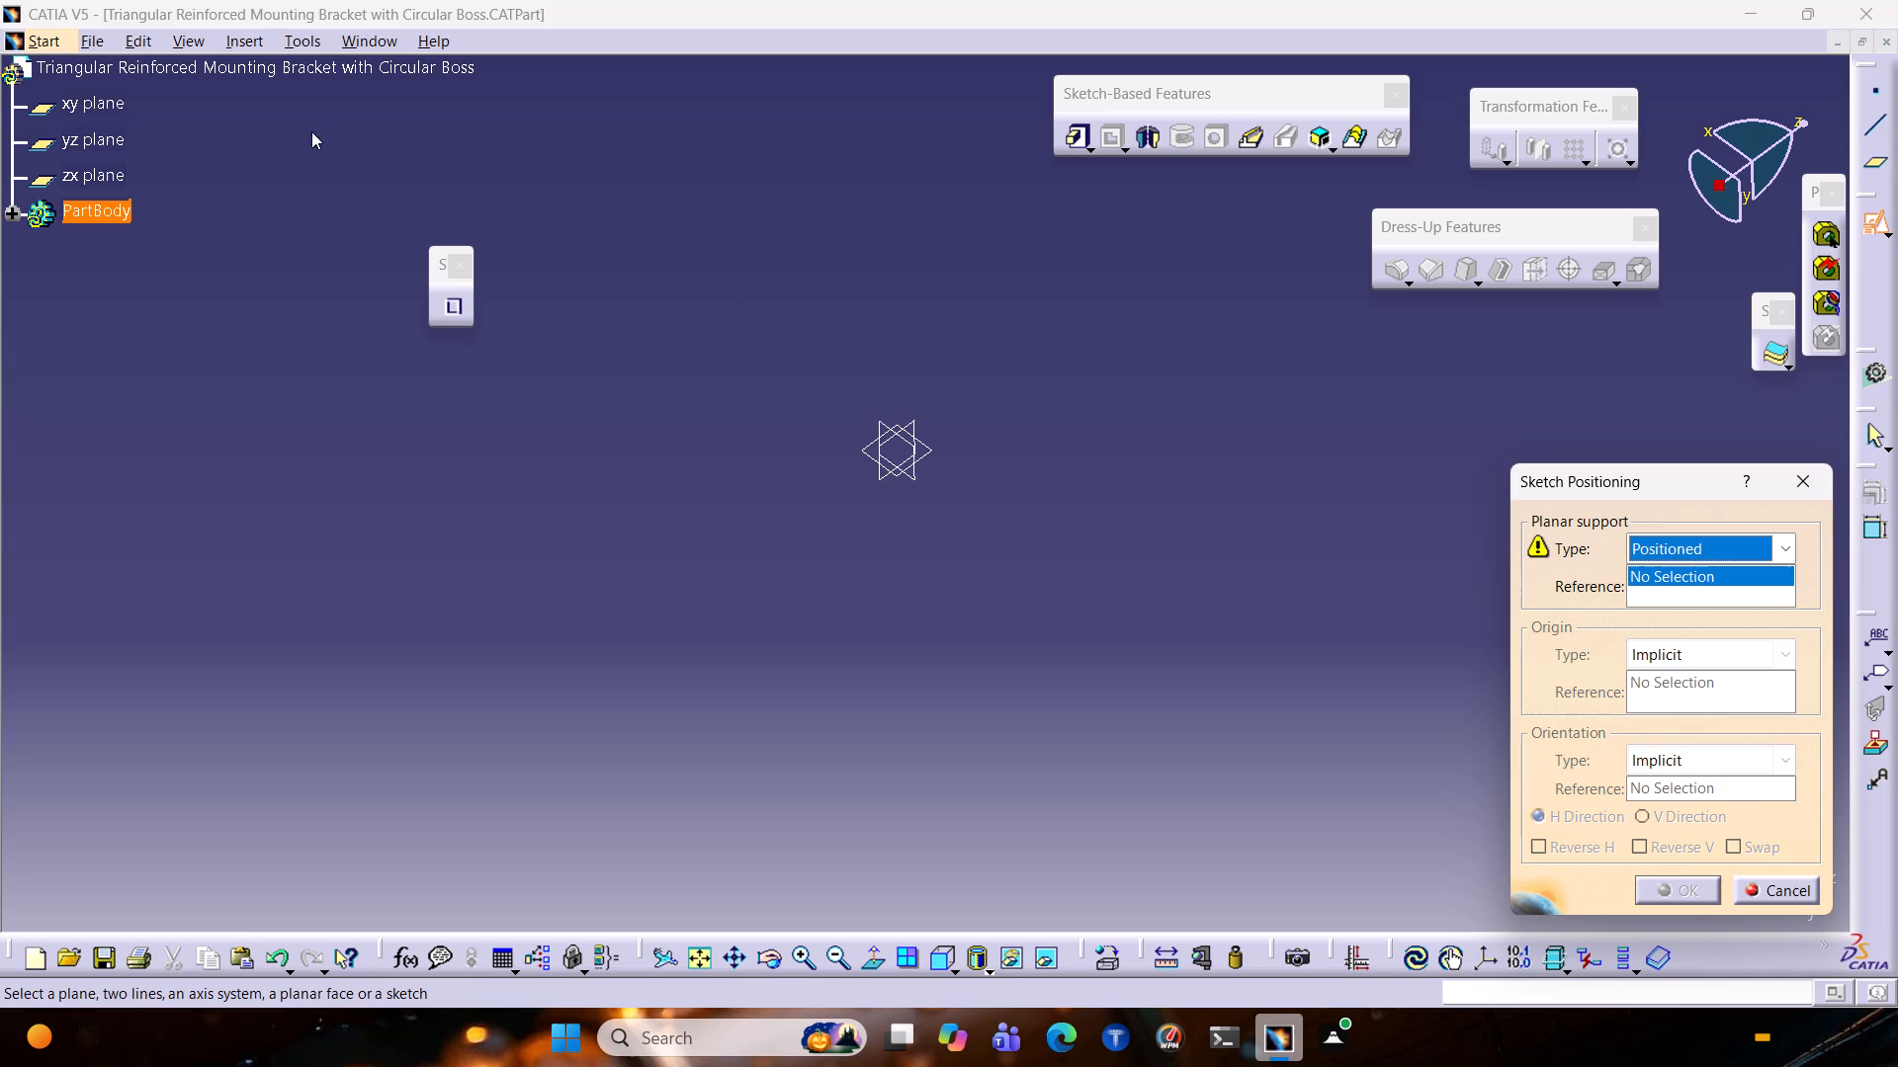
click(78, 114)
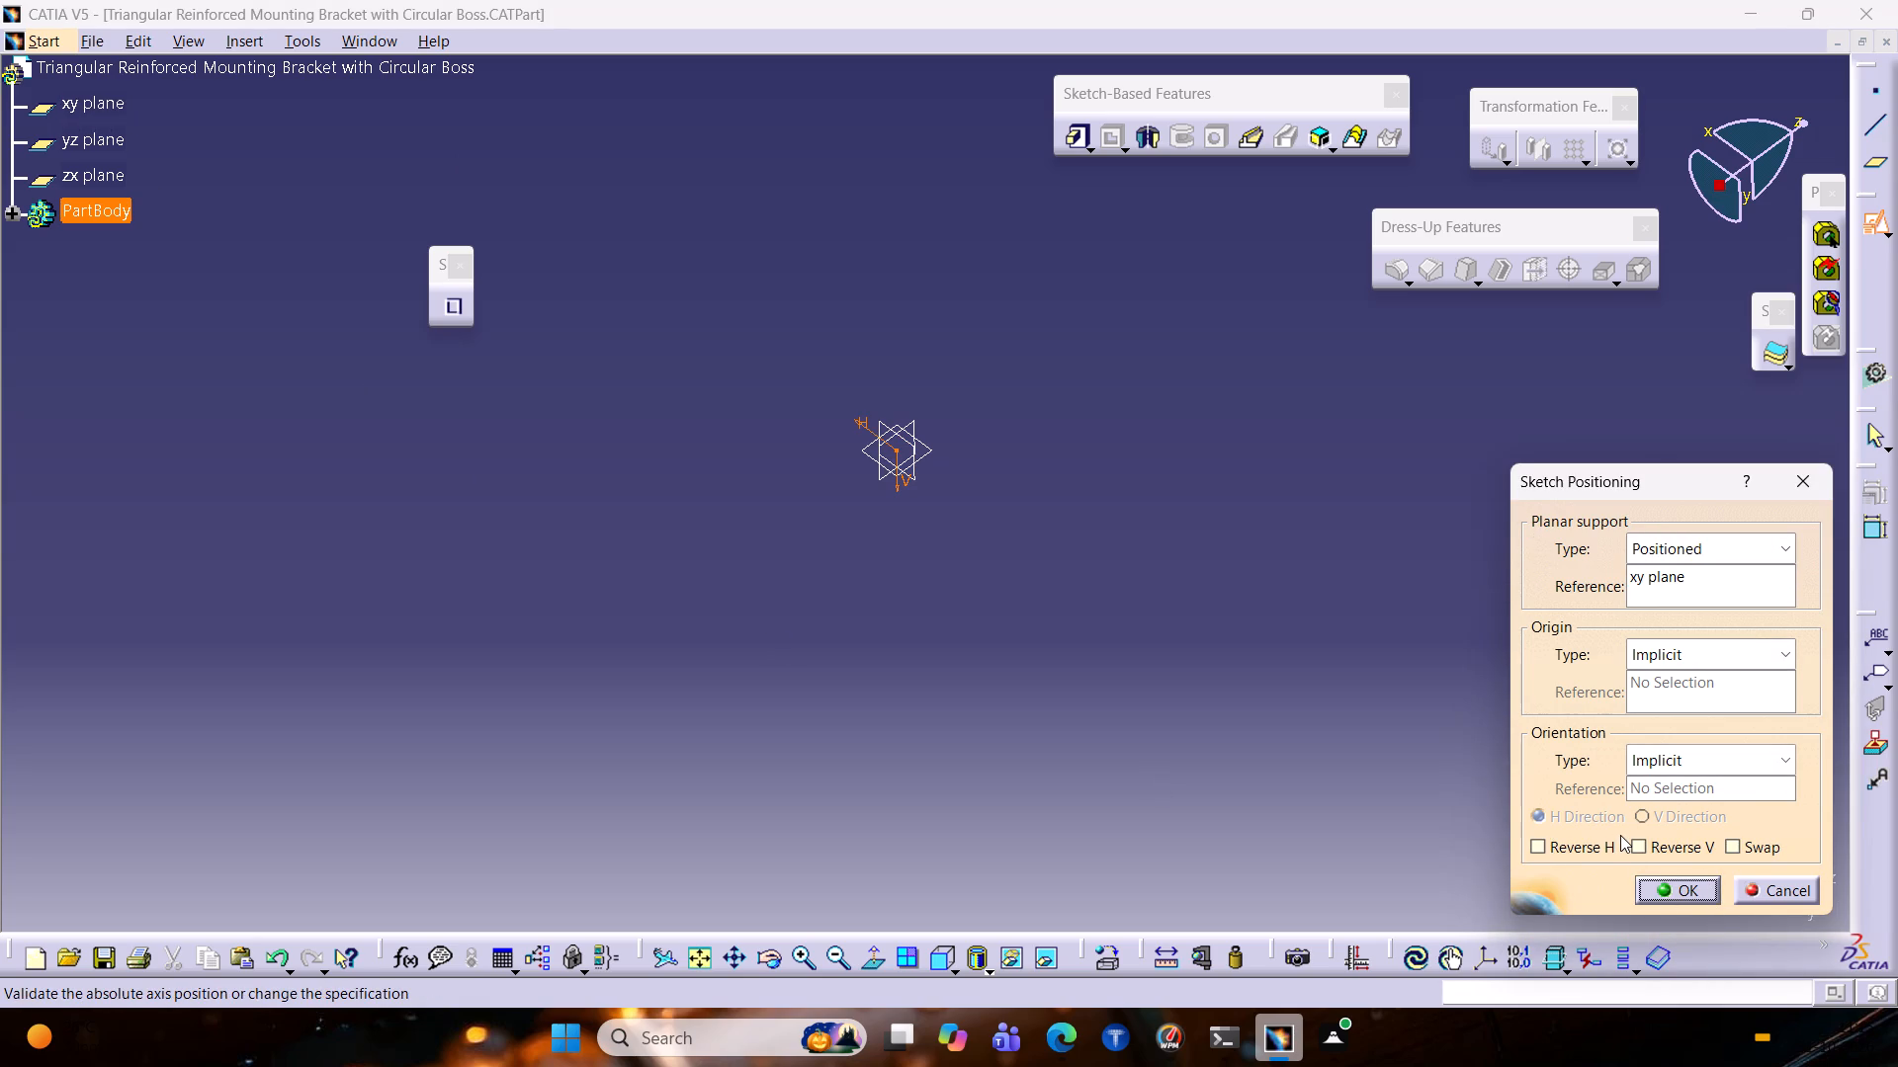
click(1647, 849)
click(1553, 844)
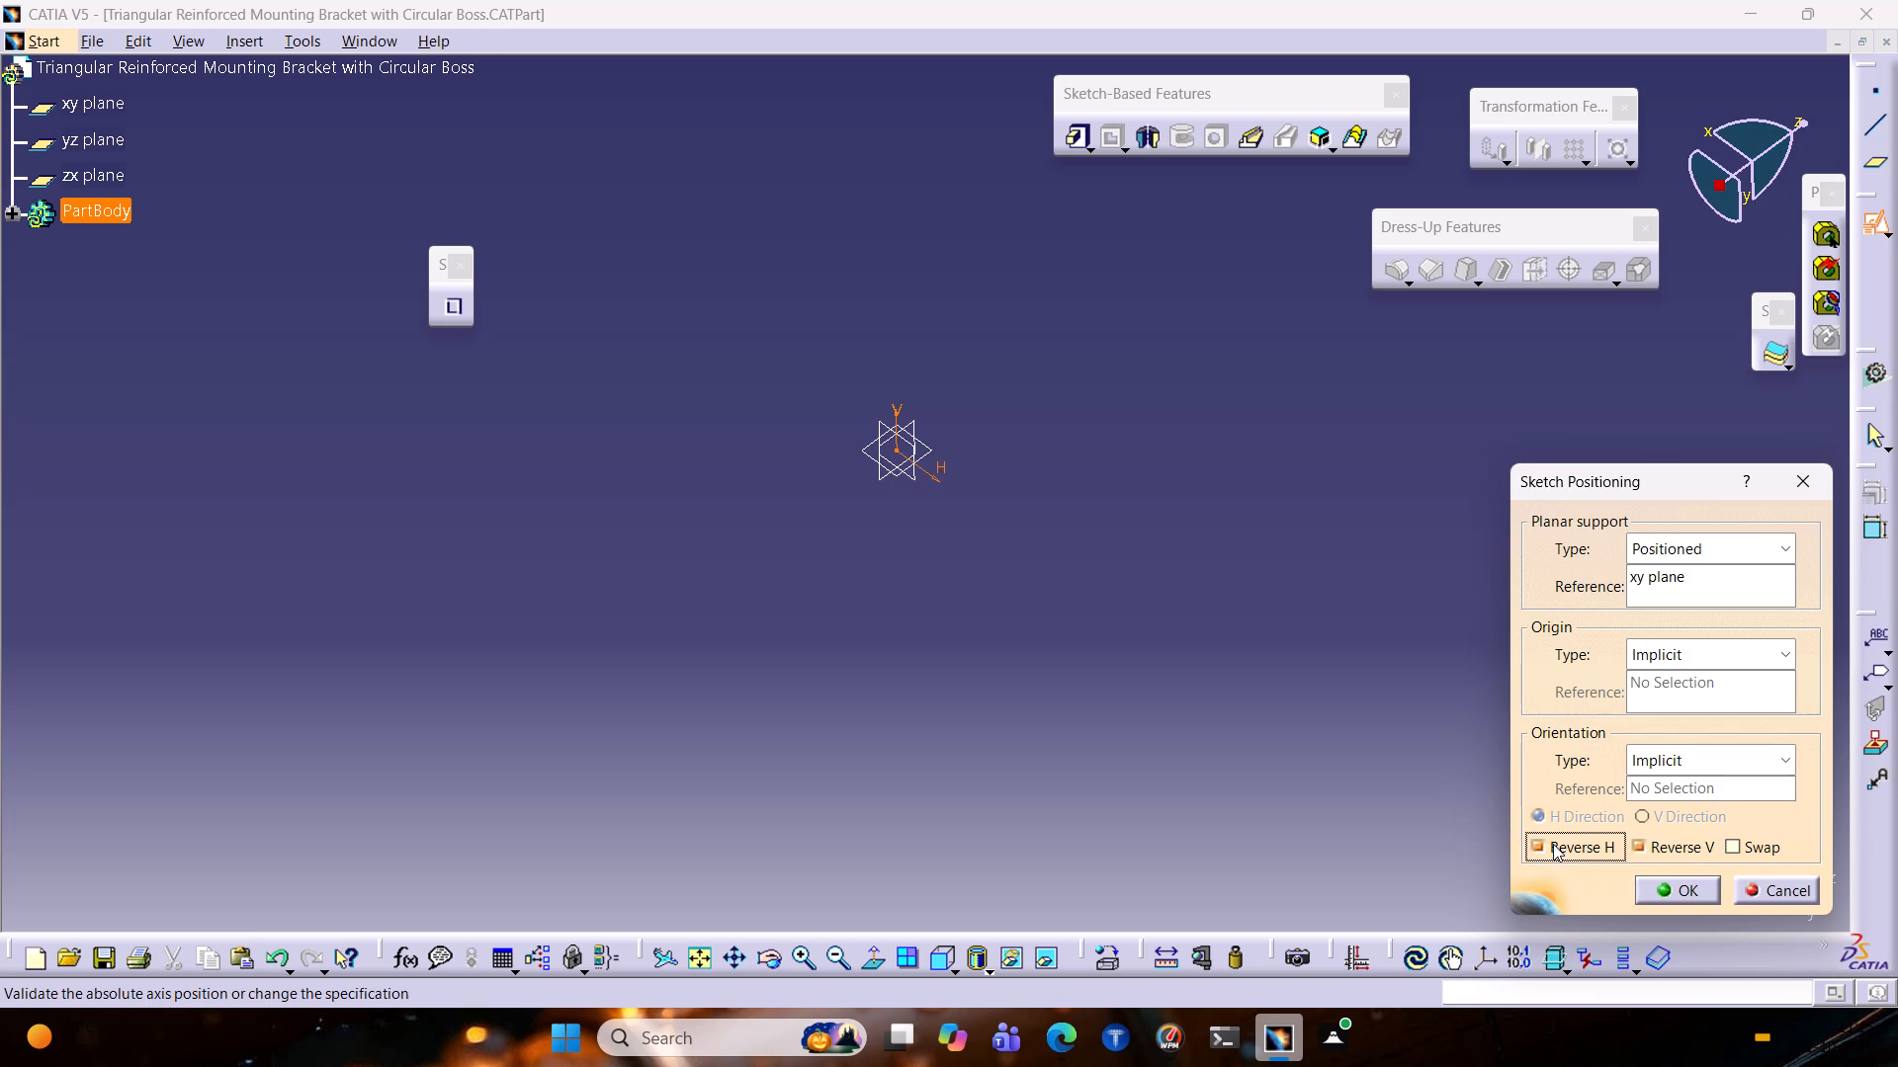
click(1685, 878)
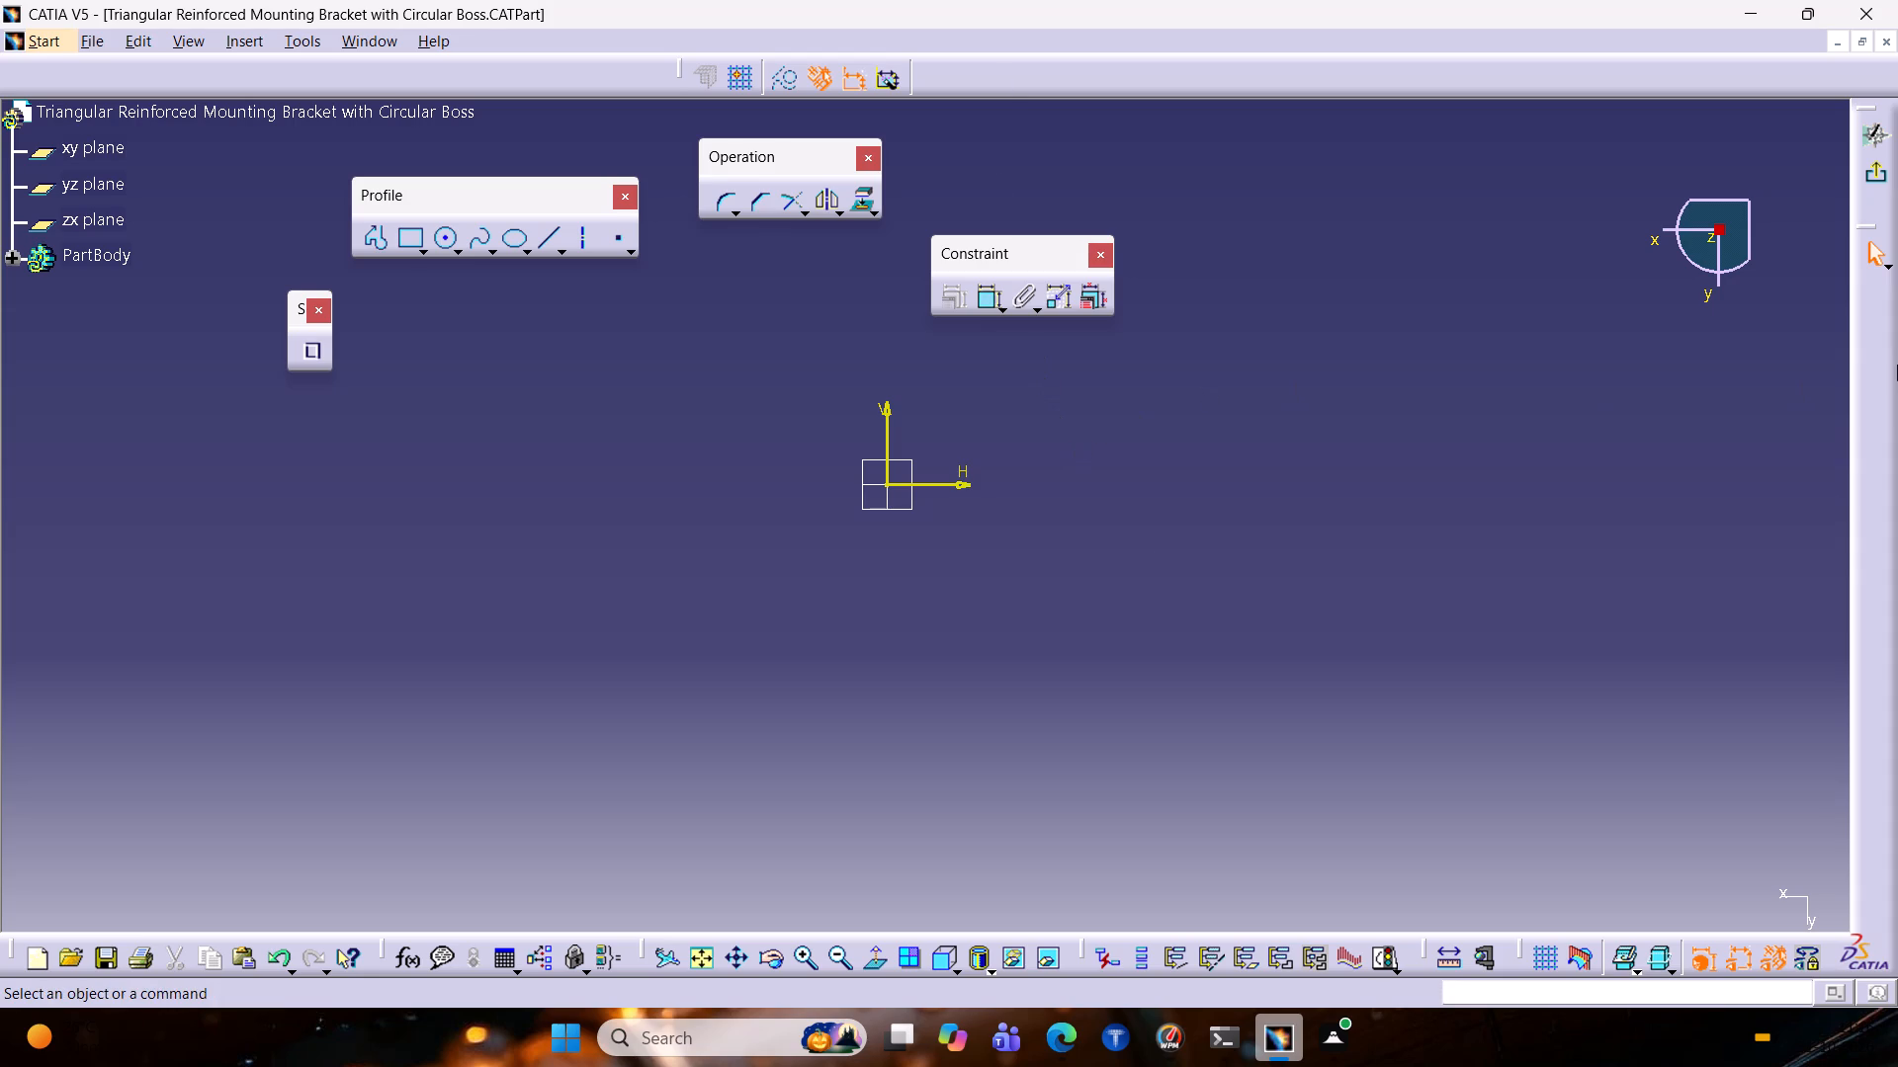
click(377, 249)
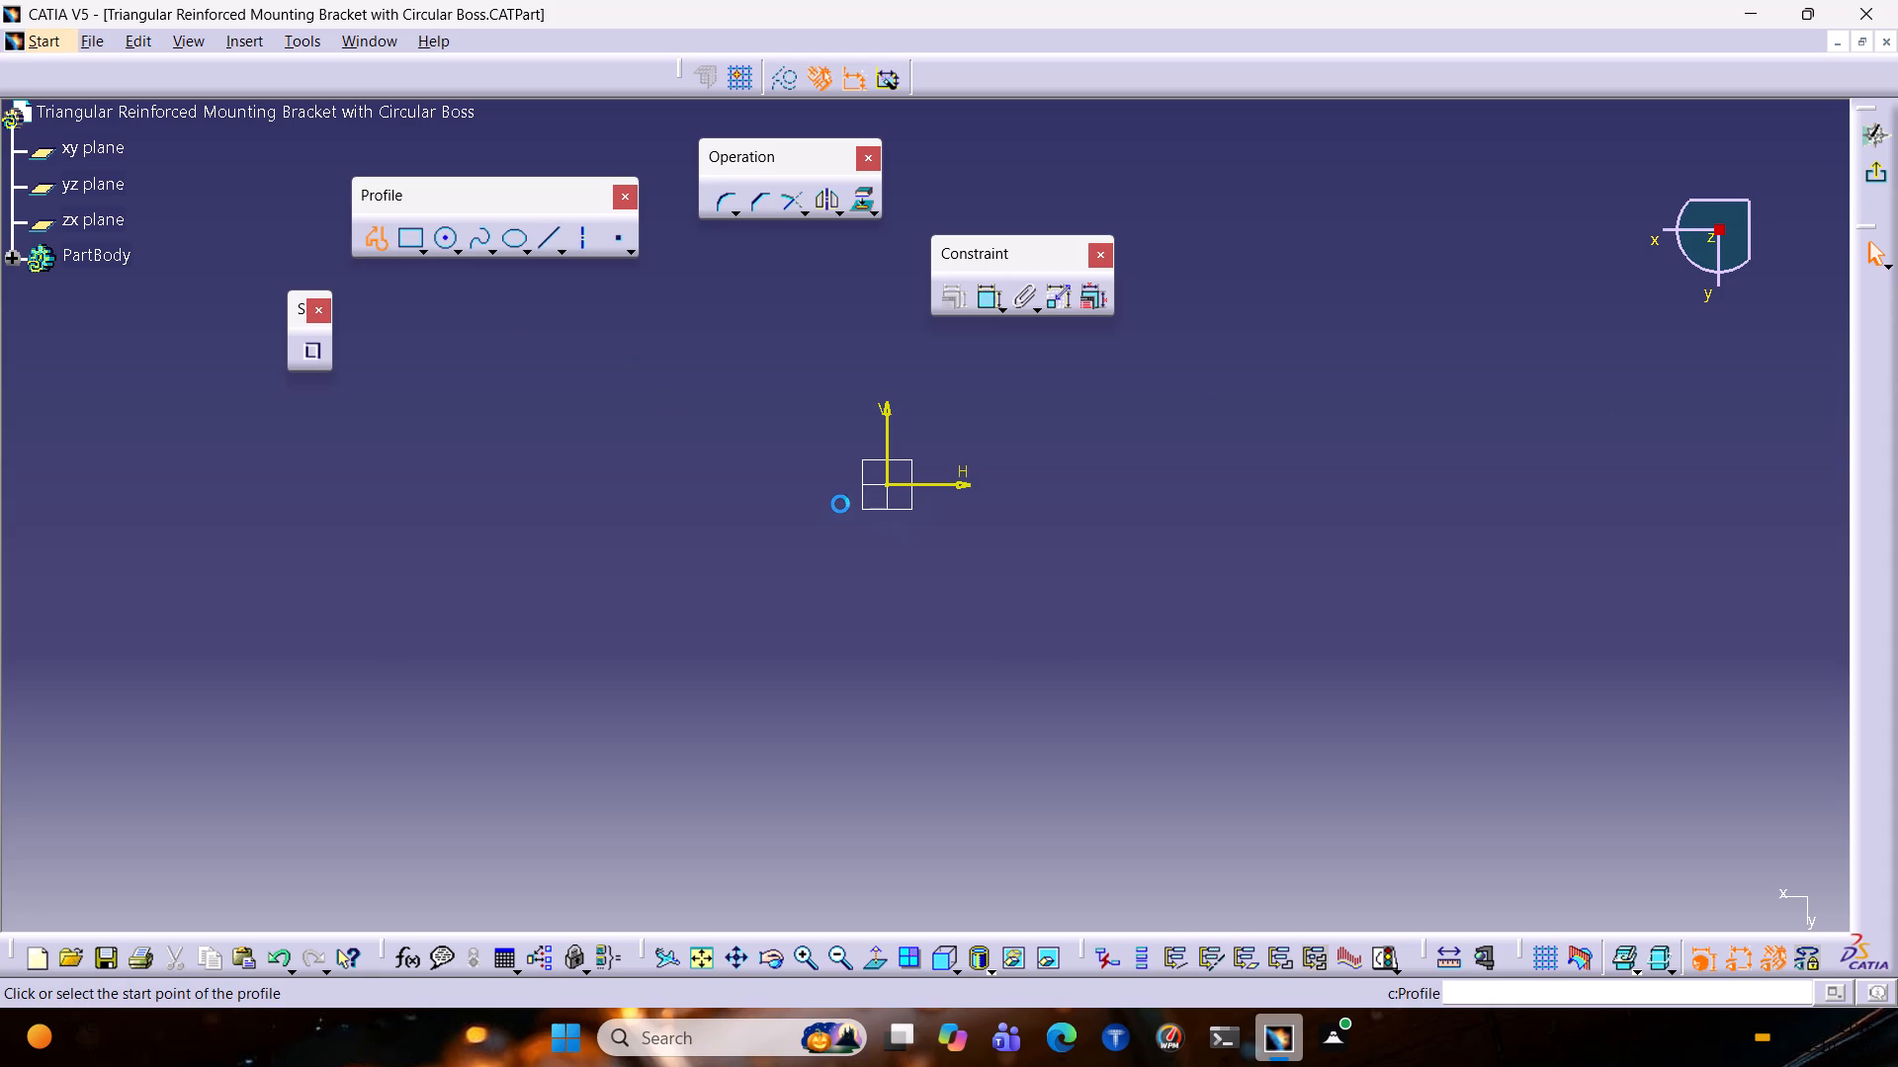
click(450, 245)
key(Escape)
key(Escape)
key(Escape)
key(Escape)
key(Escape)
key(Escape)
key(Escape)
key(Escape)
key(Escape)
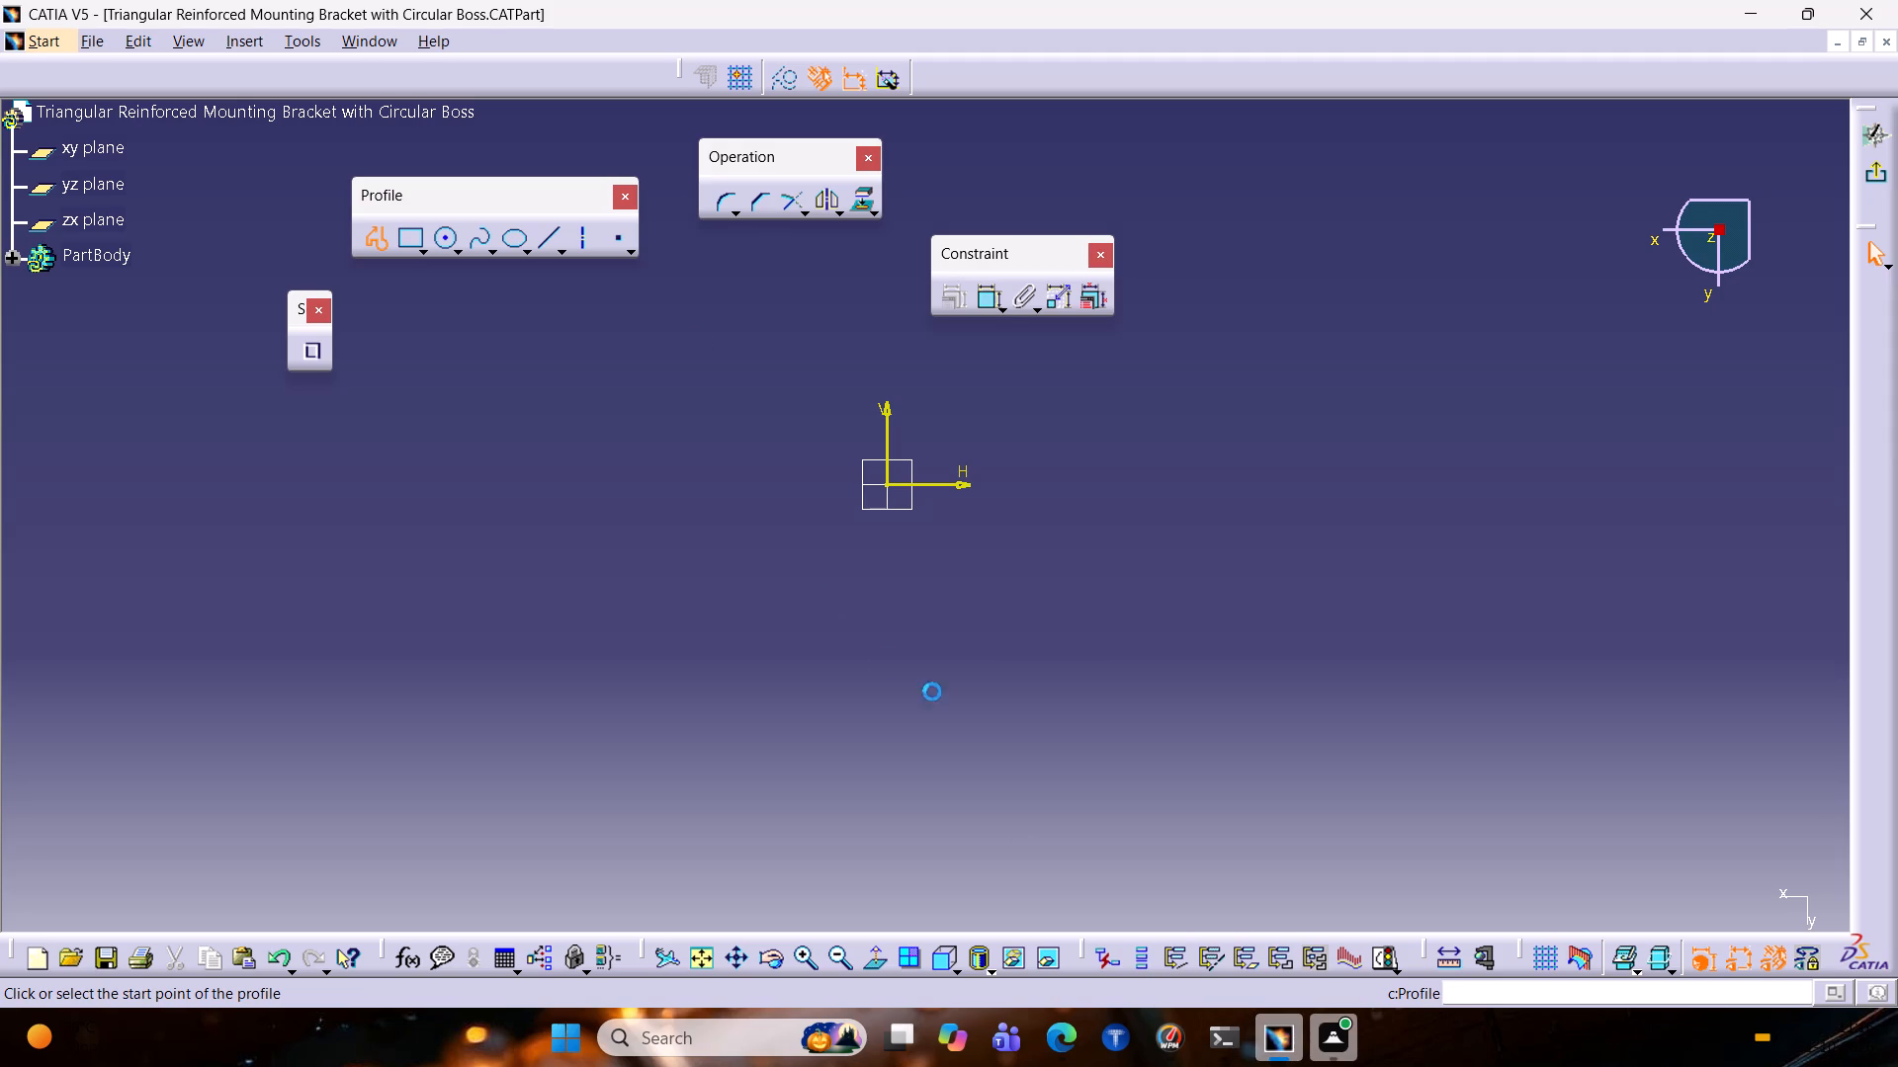
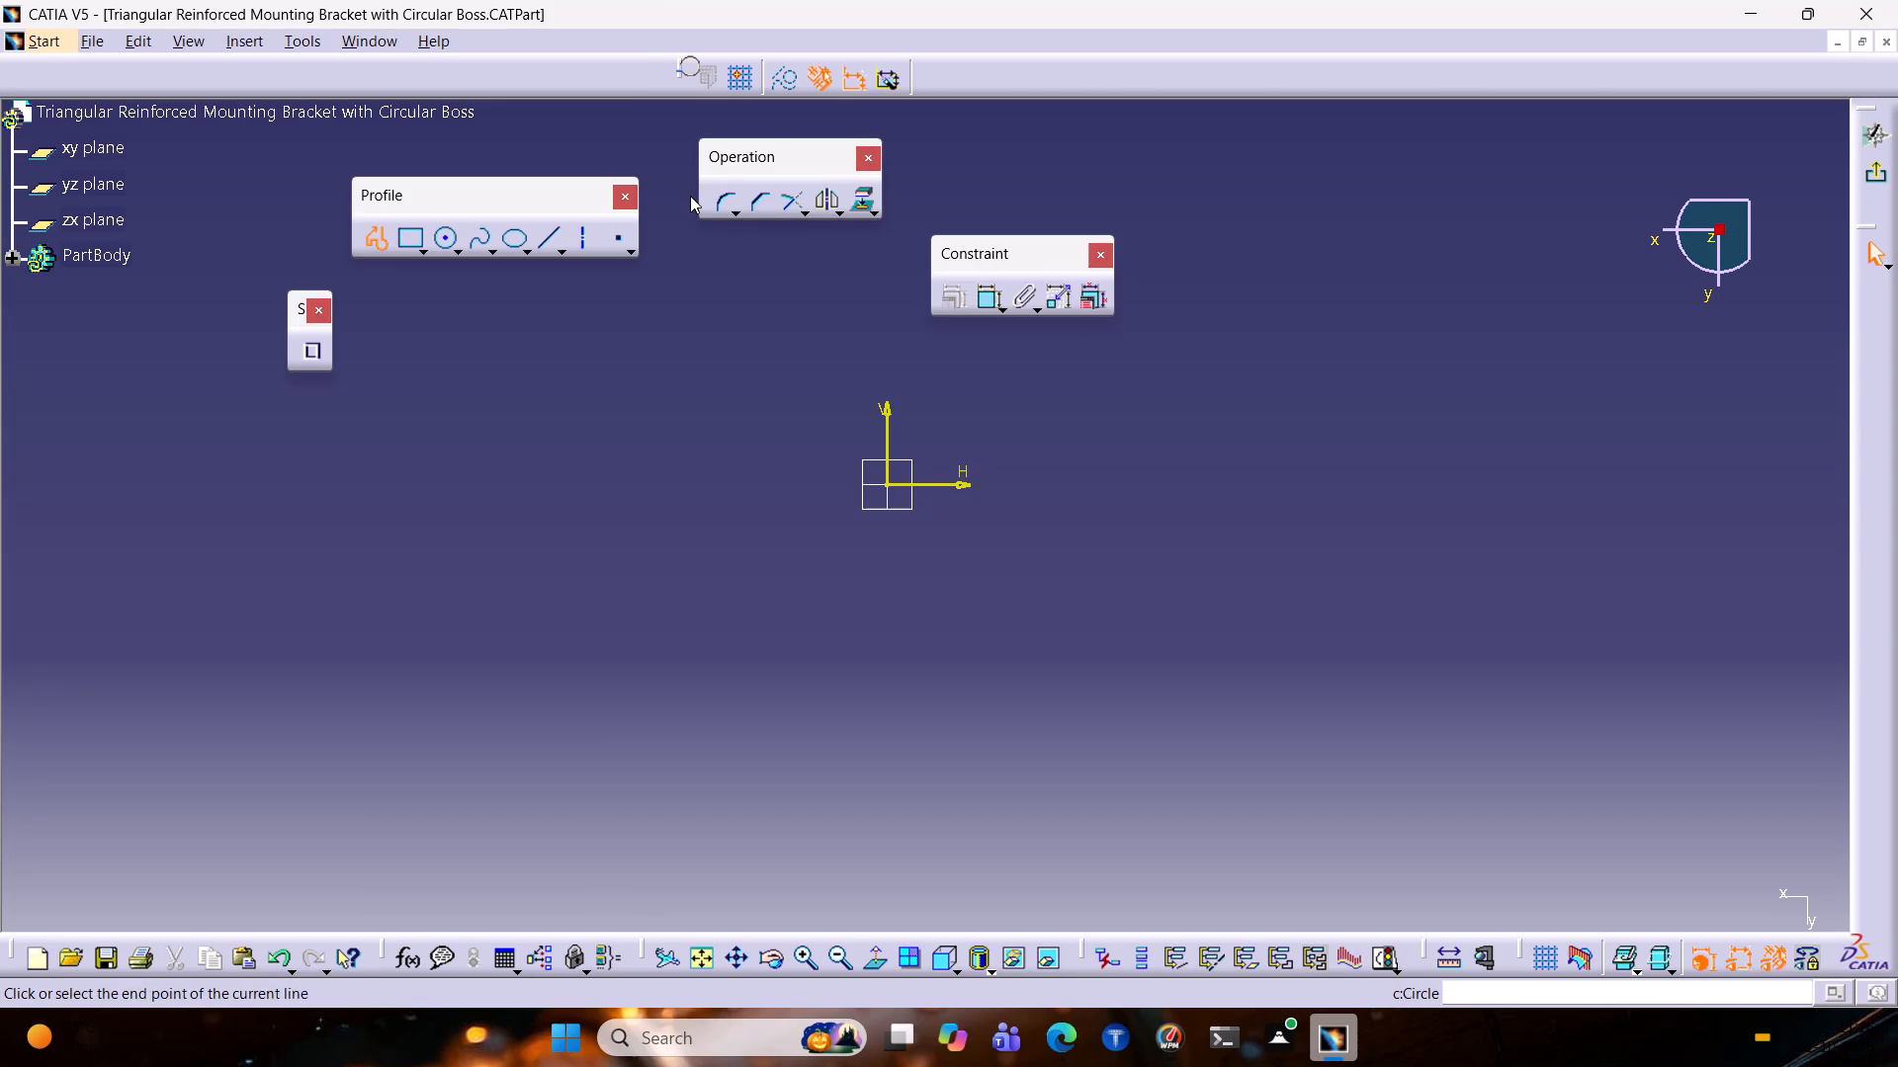
Draw two circles centred on the H axis, one on each side of the V axis, with centres about 95 mm apart.
click(435, 243)
key(Escape)
key(Escape)
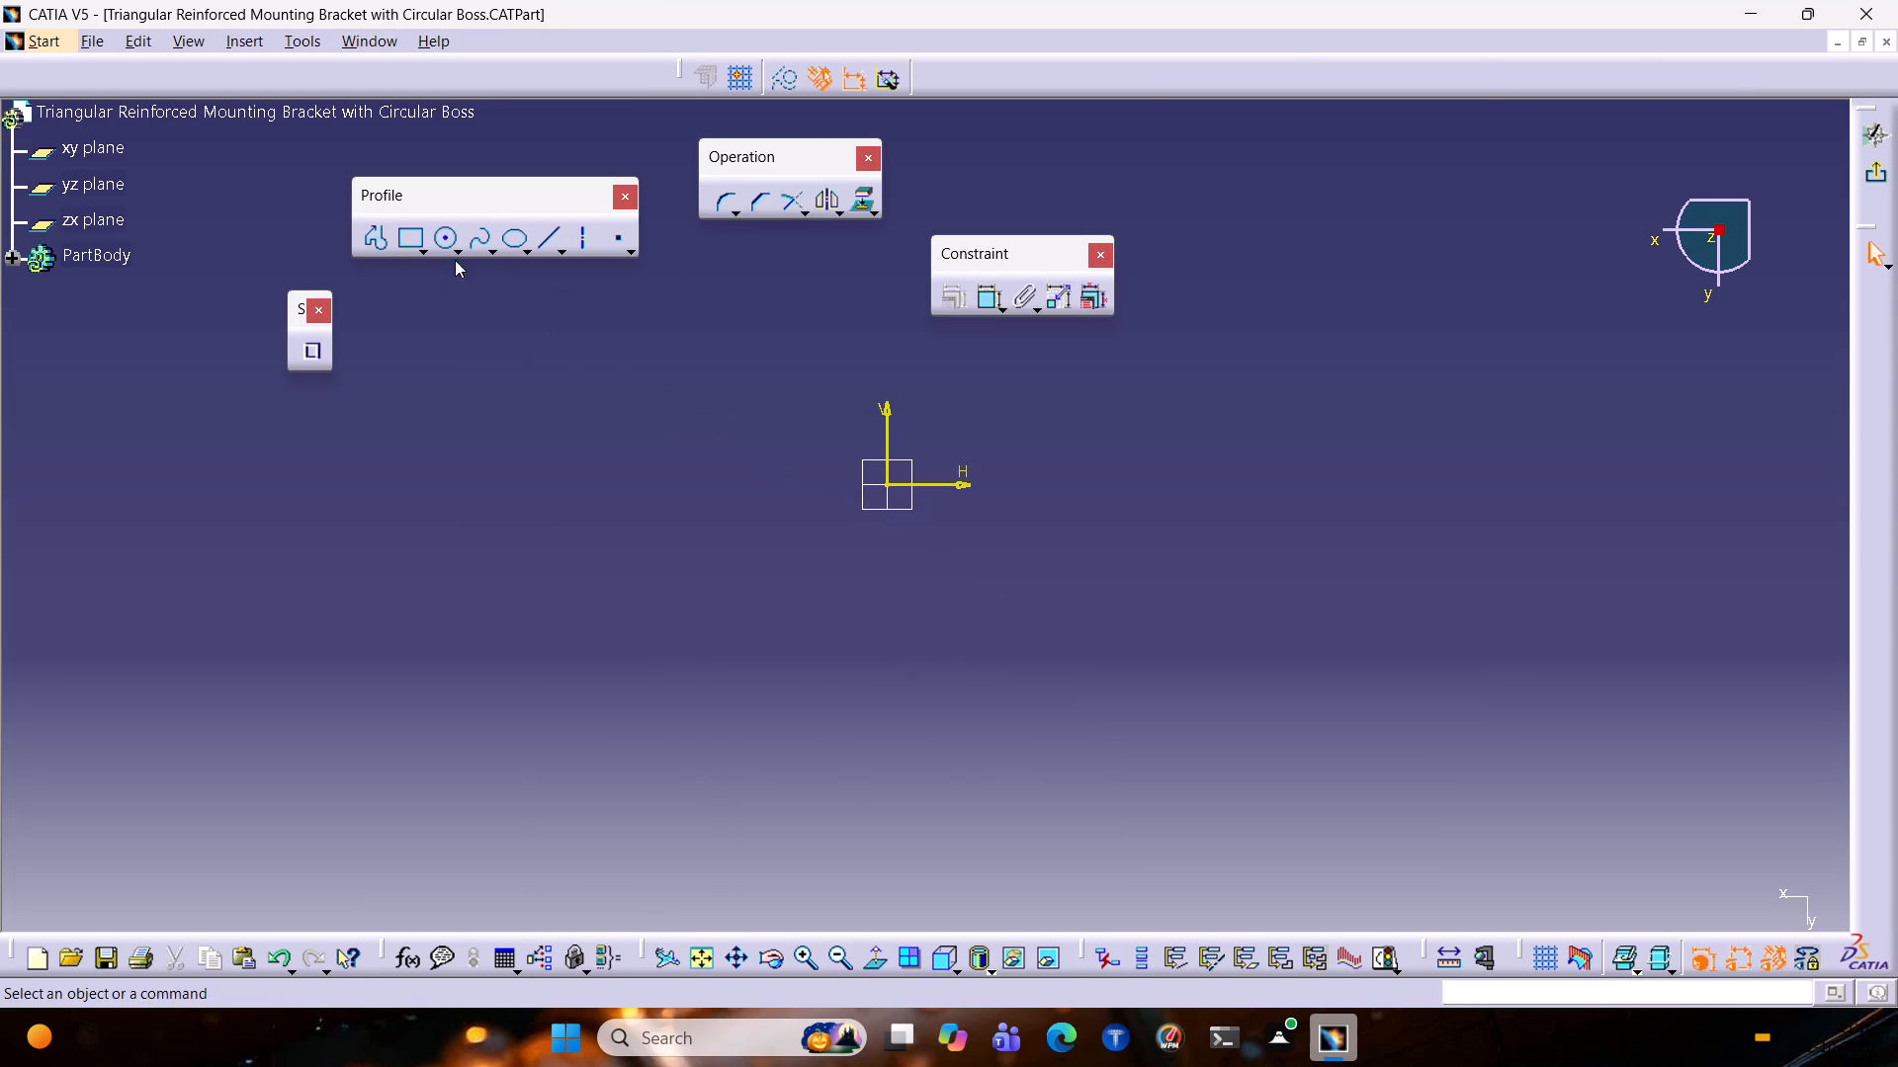
click(437, 241)
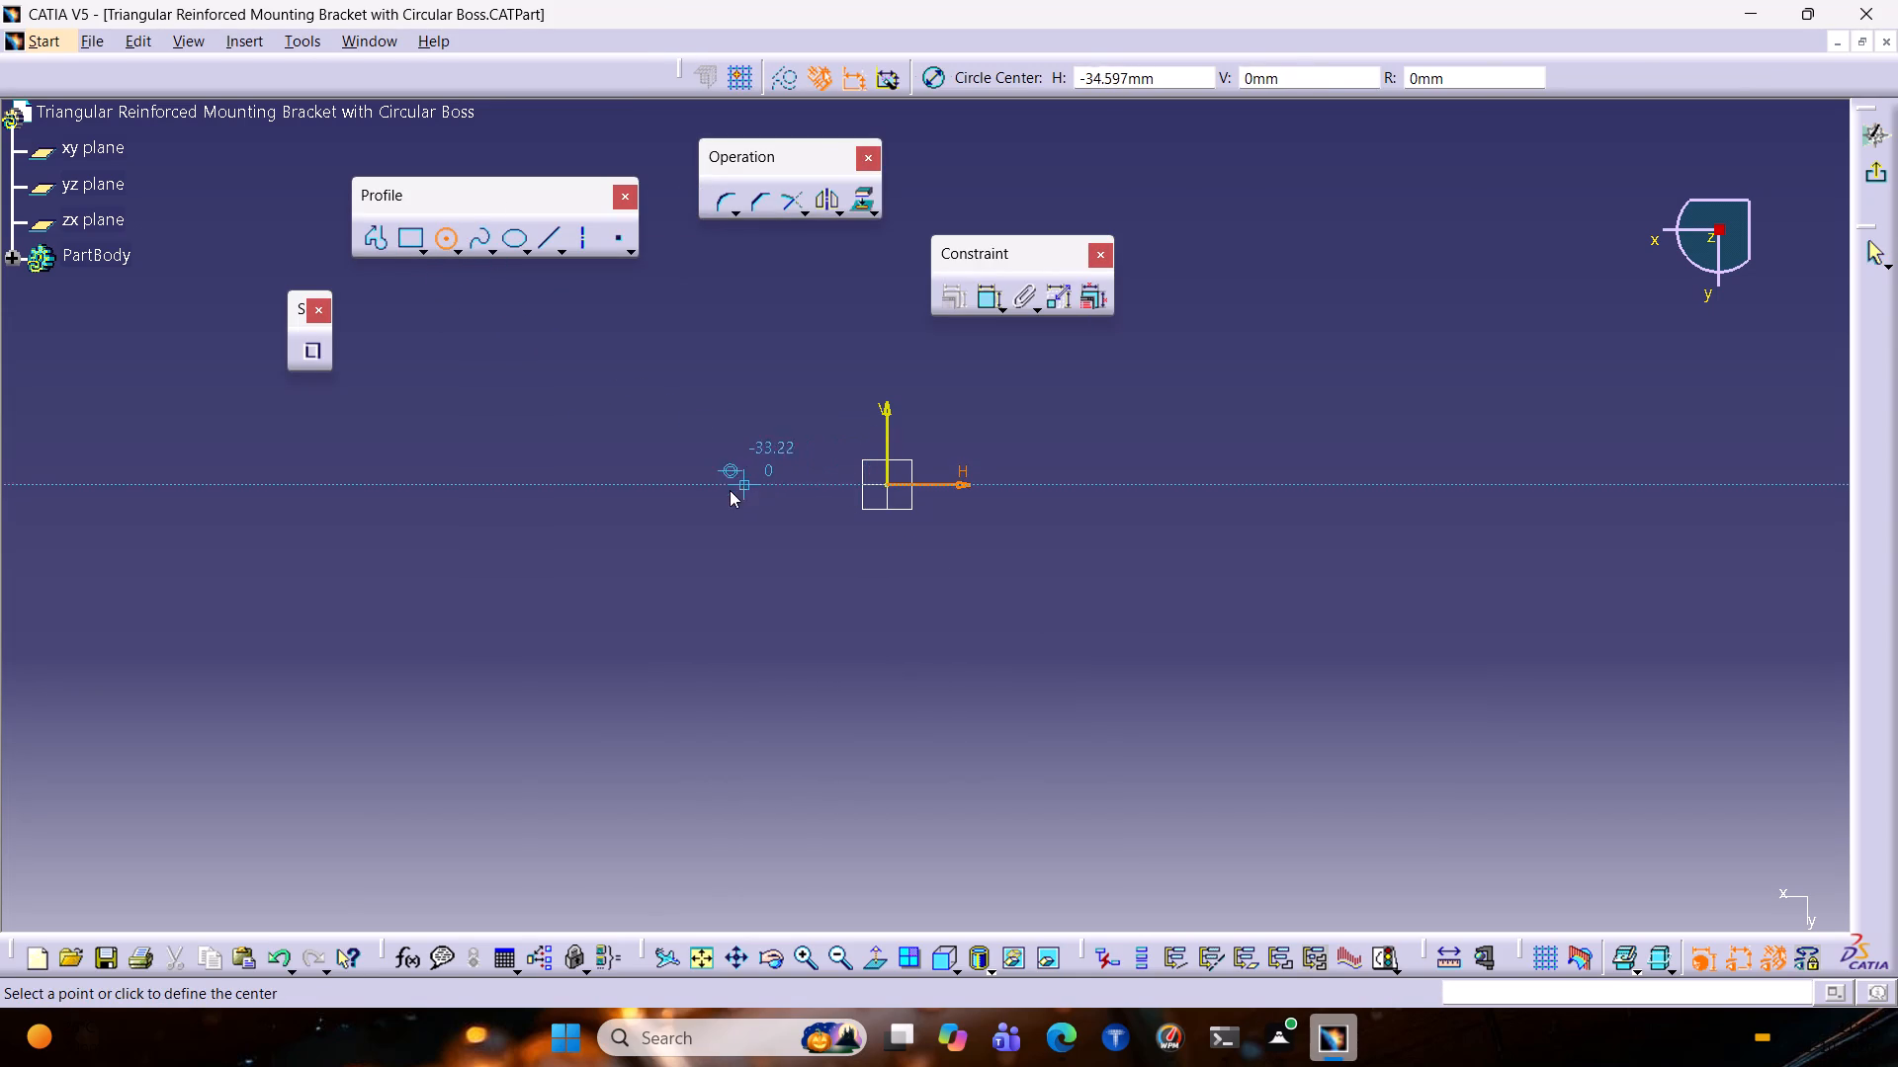
click(742, 482)
click(759, 534)
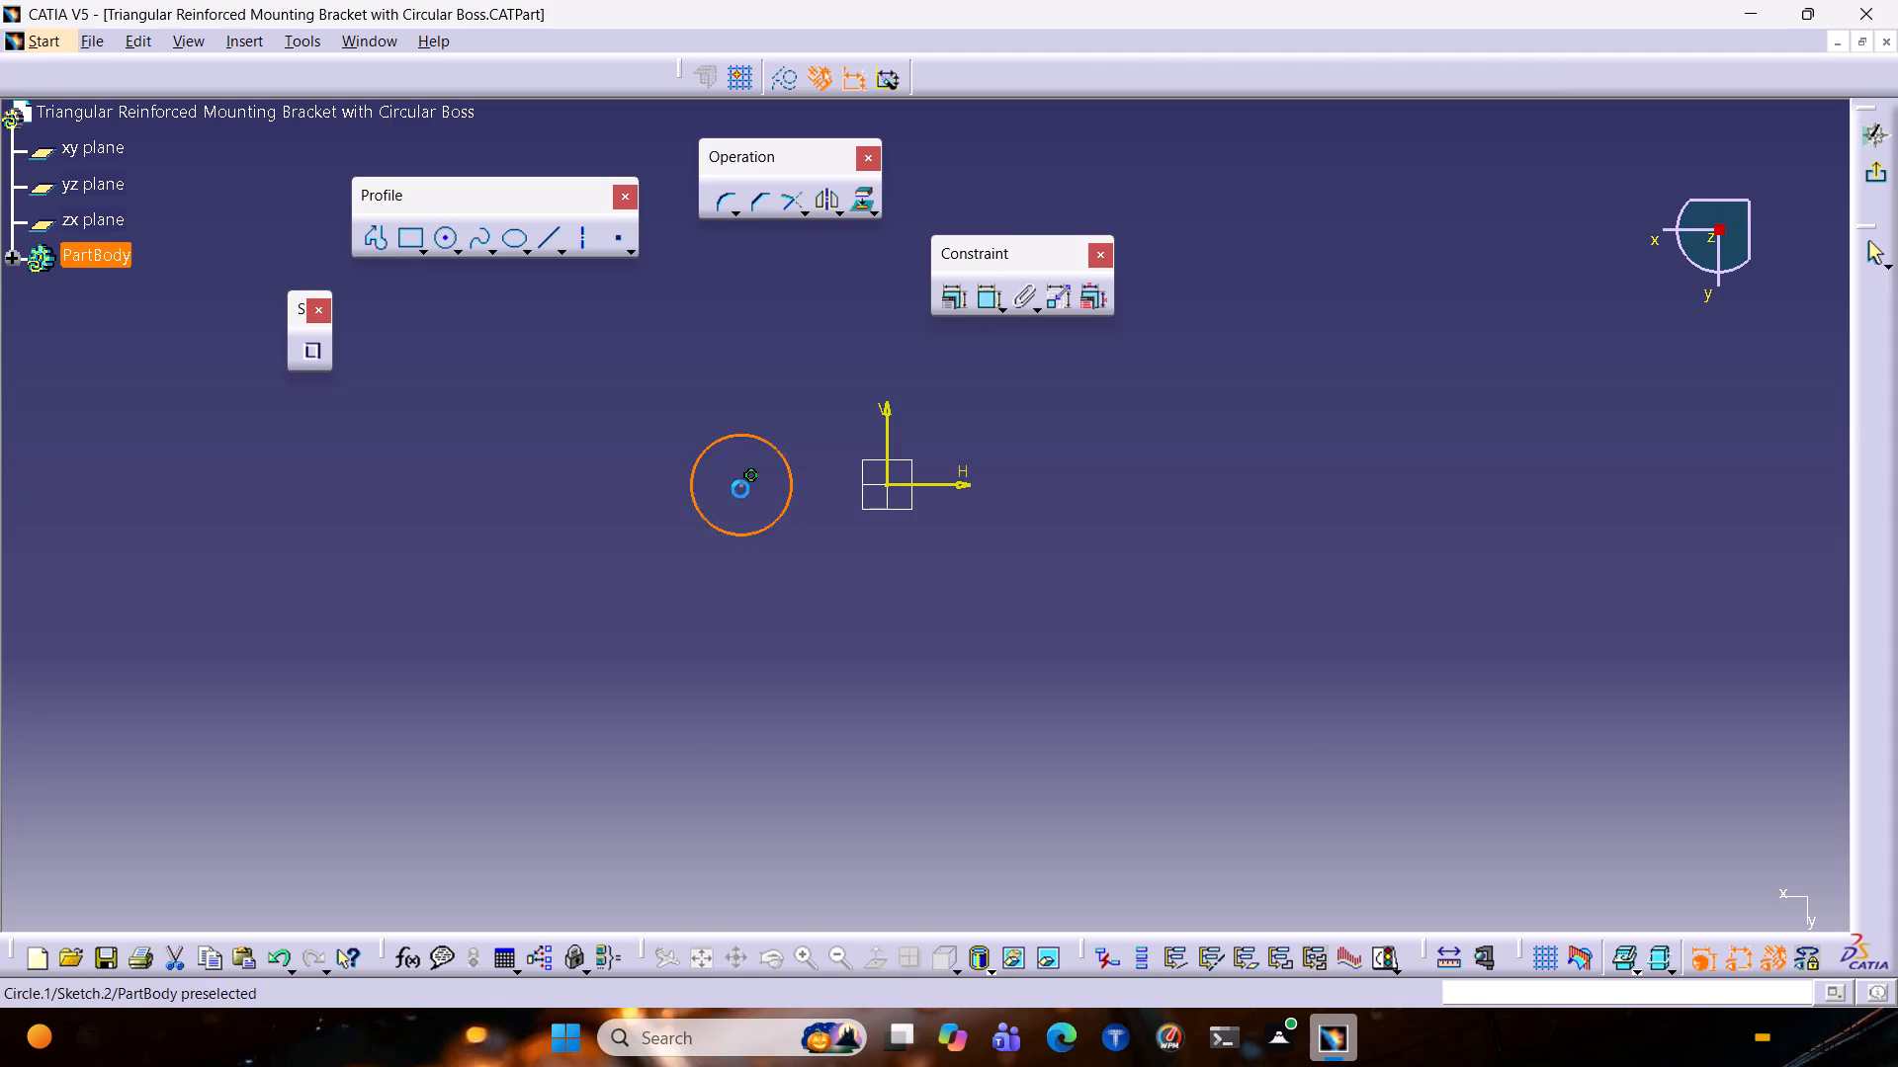
click(446, 242)
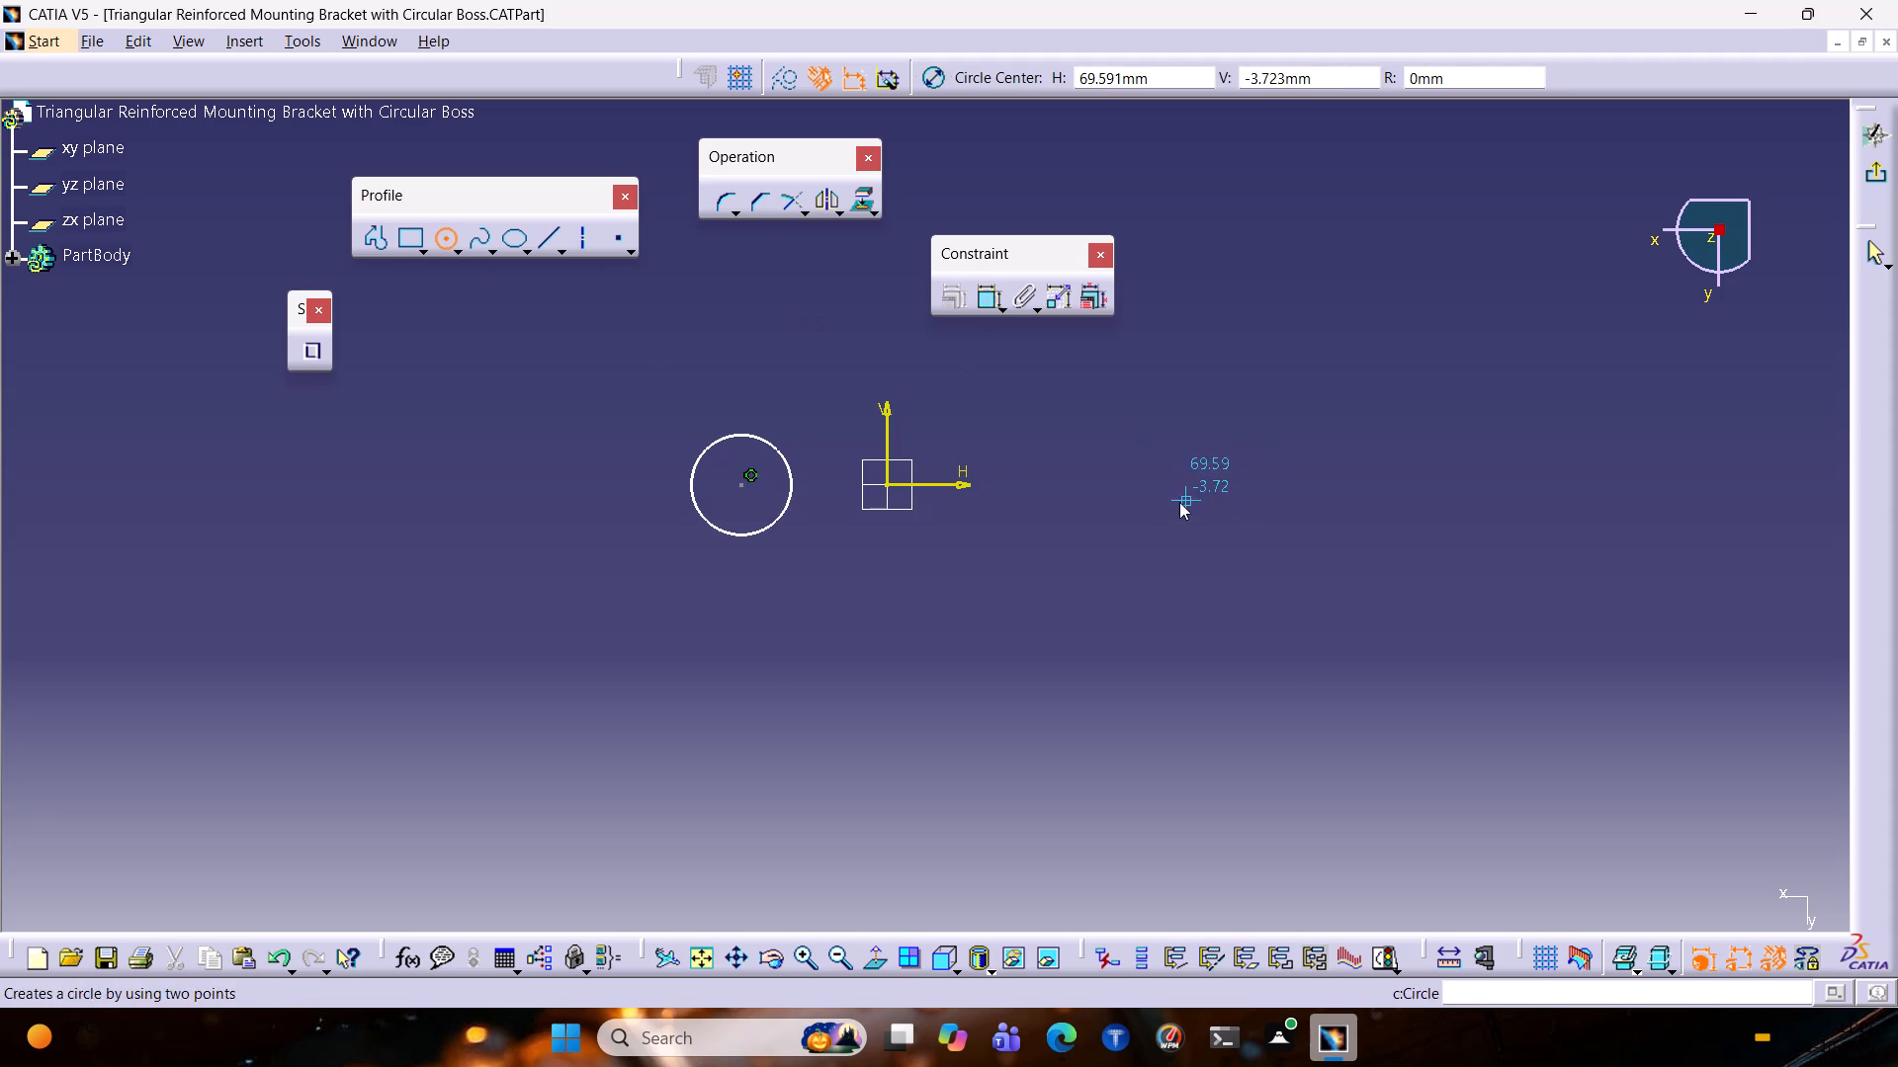
click(1148, 484)
click(1153, 540)
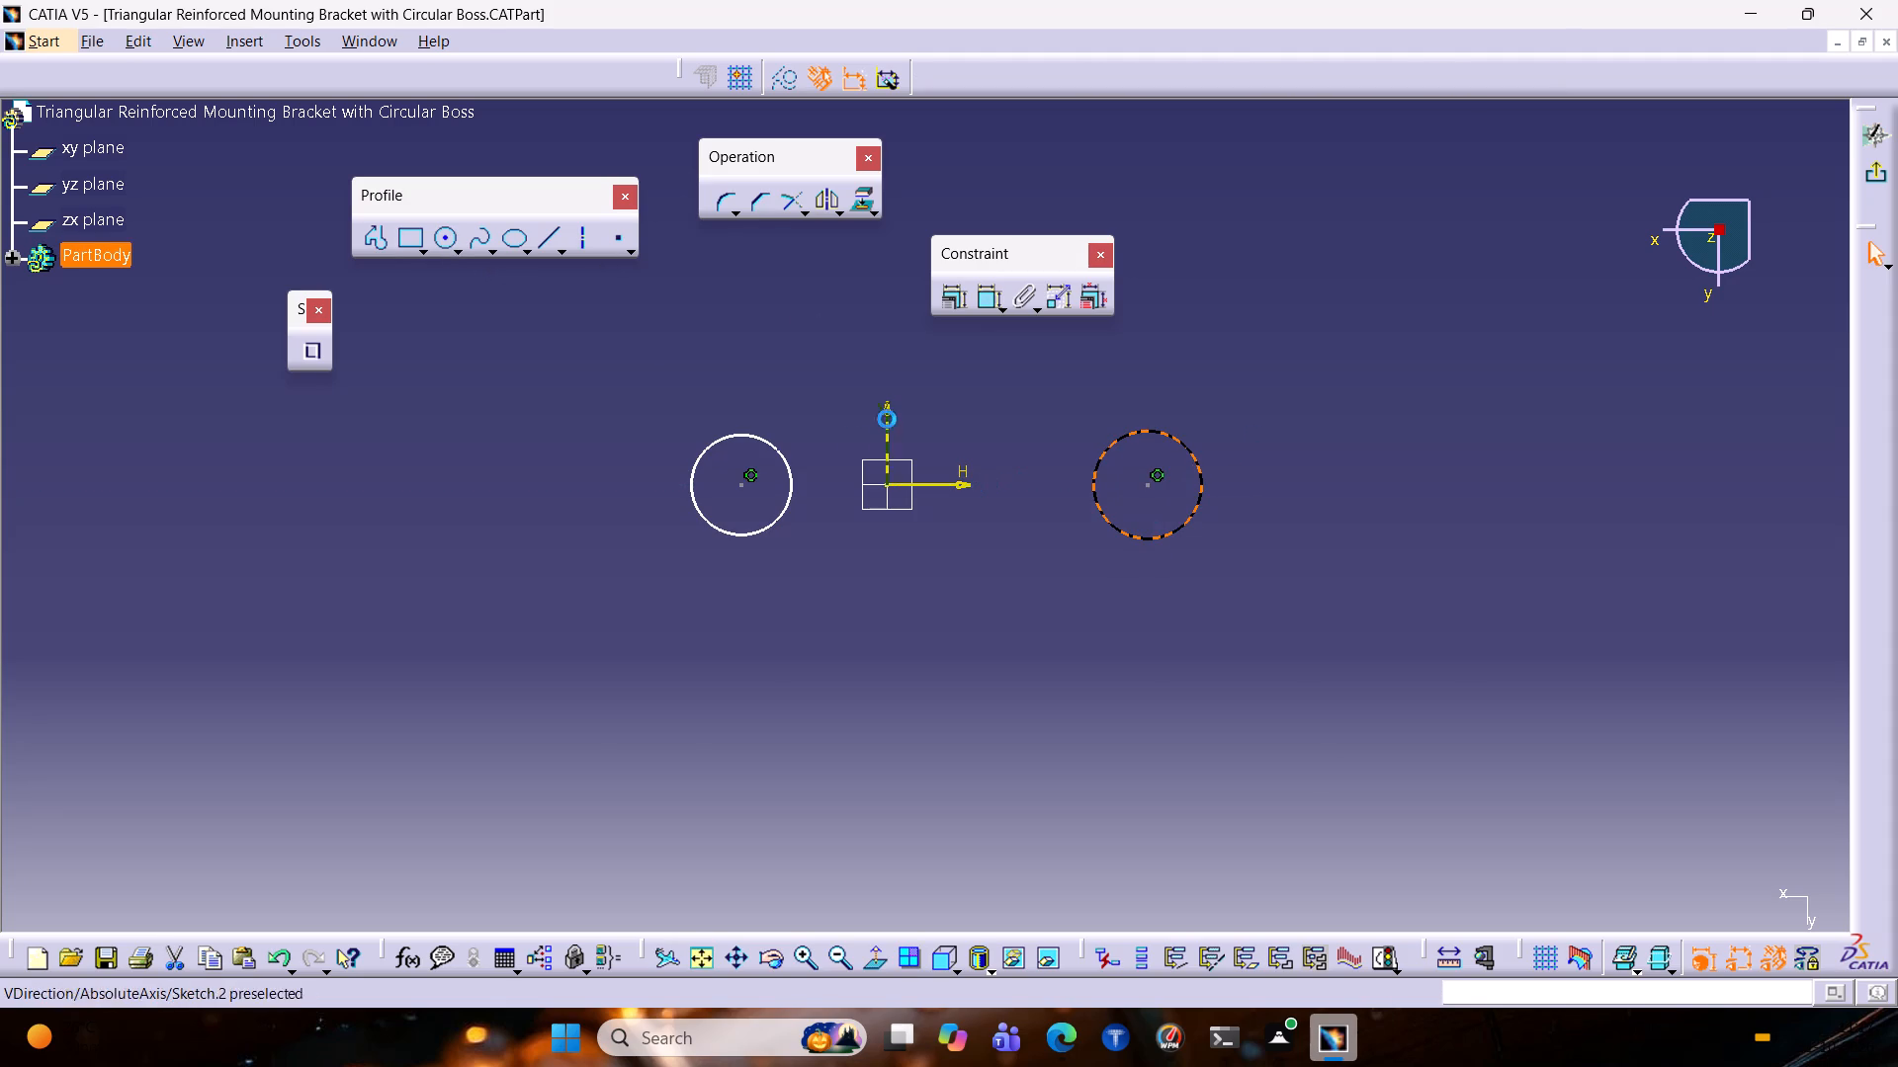
Dimension the diameter of the circle on the negative H side and set it to 20 mm.
click(775, 522)
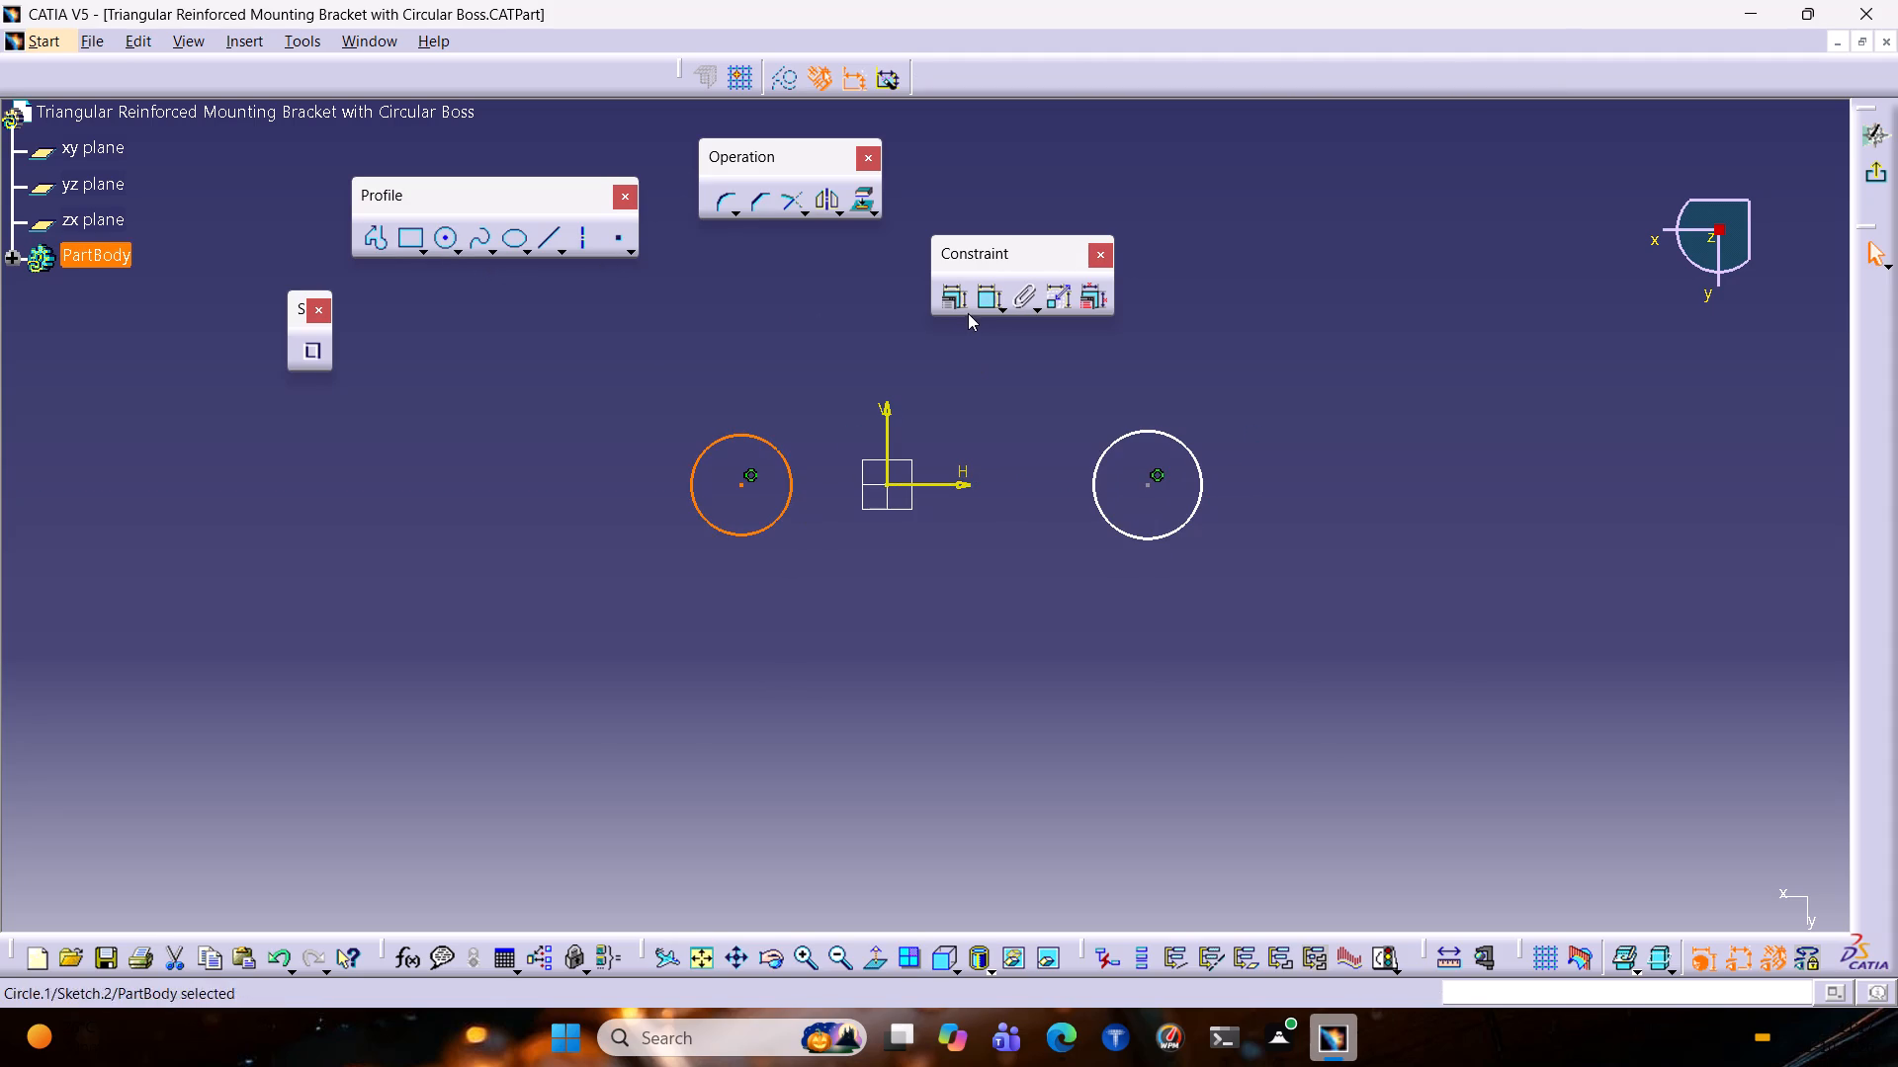
click(983, 303)
click(676, 615)
double_click(676, 617)
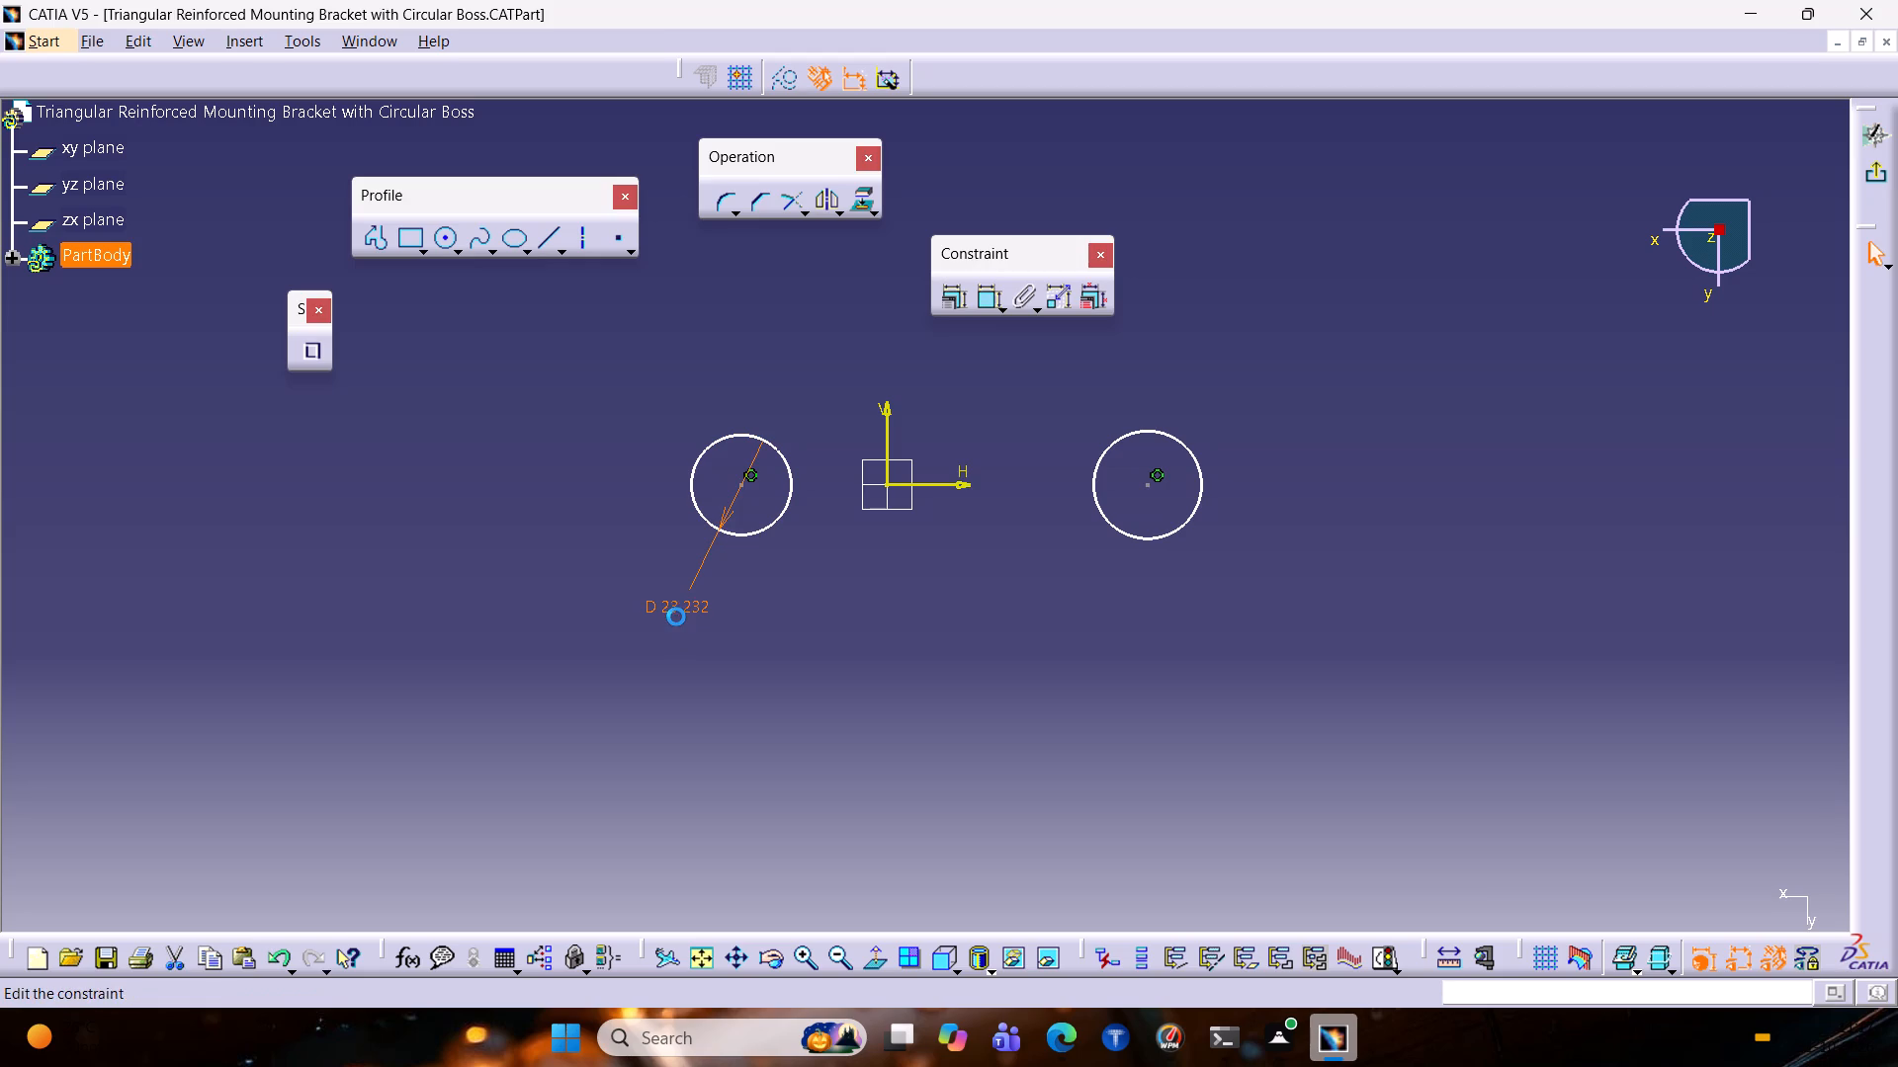
text(20)
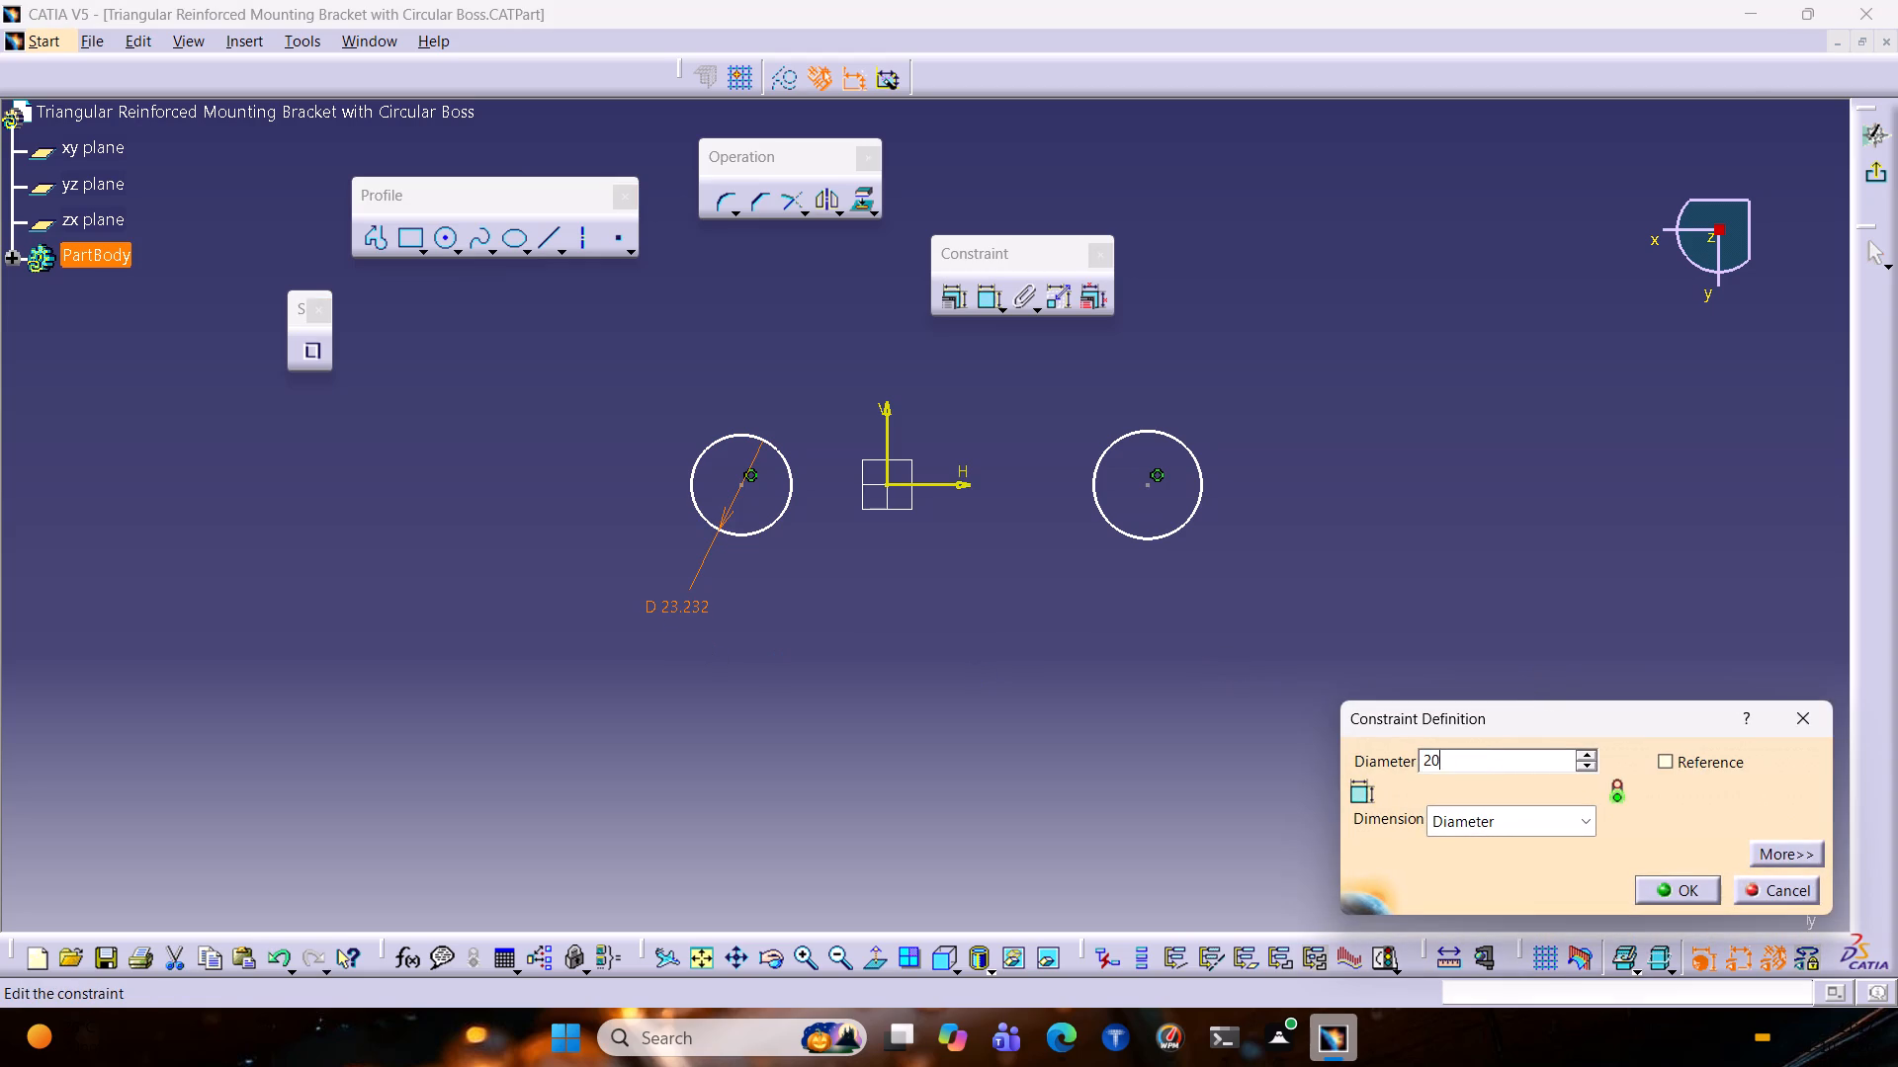
key(Return)
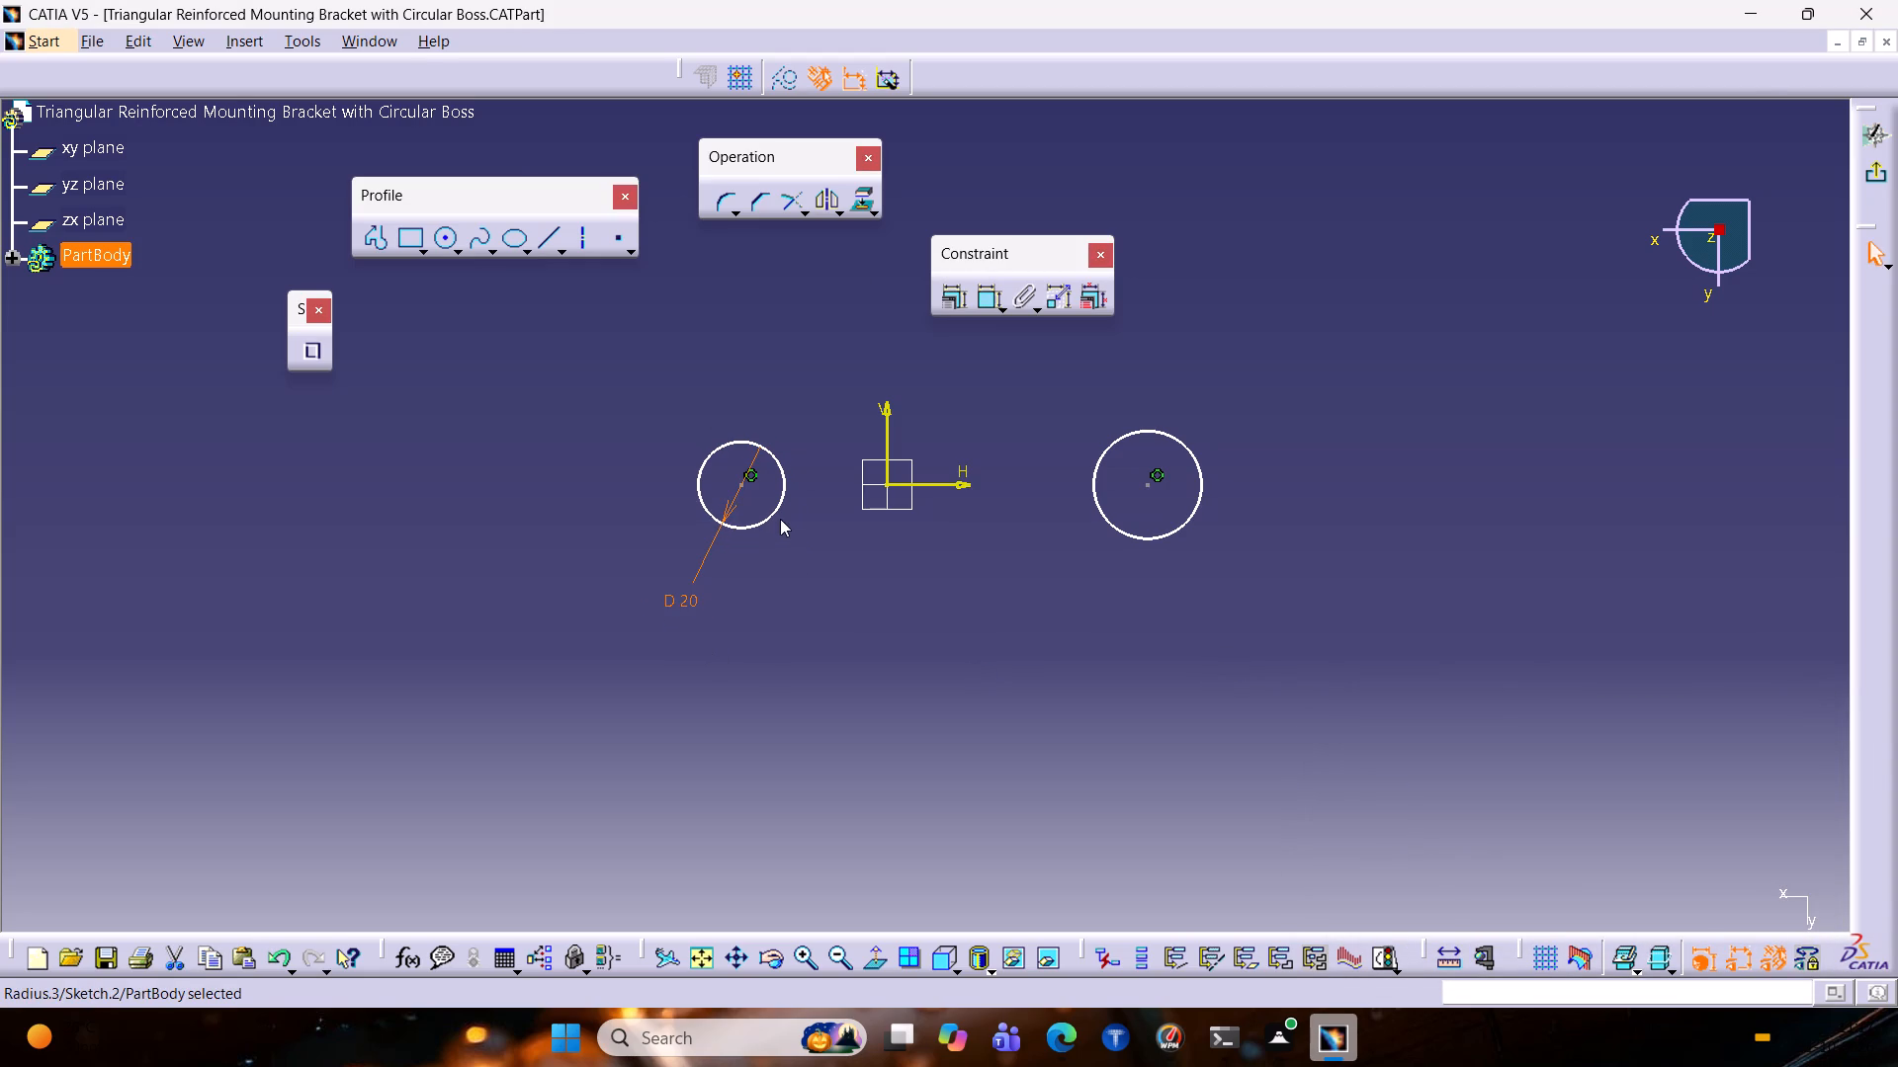
Apply an Equal constraint between the two circles.
click(770, 507)
ctrl+double_click(1090, 485)
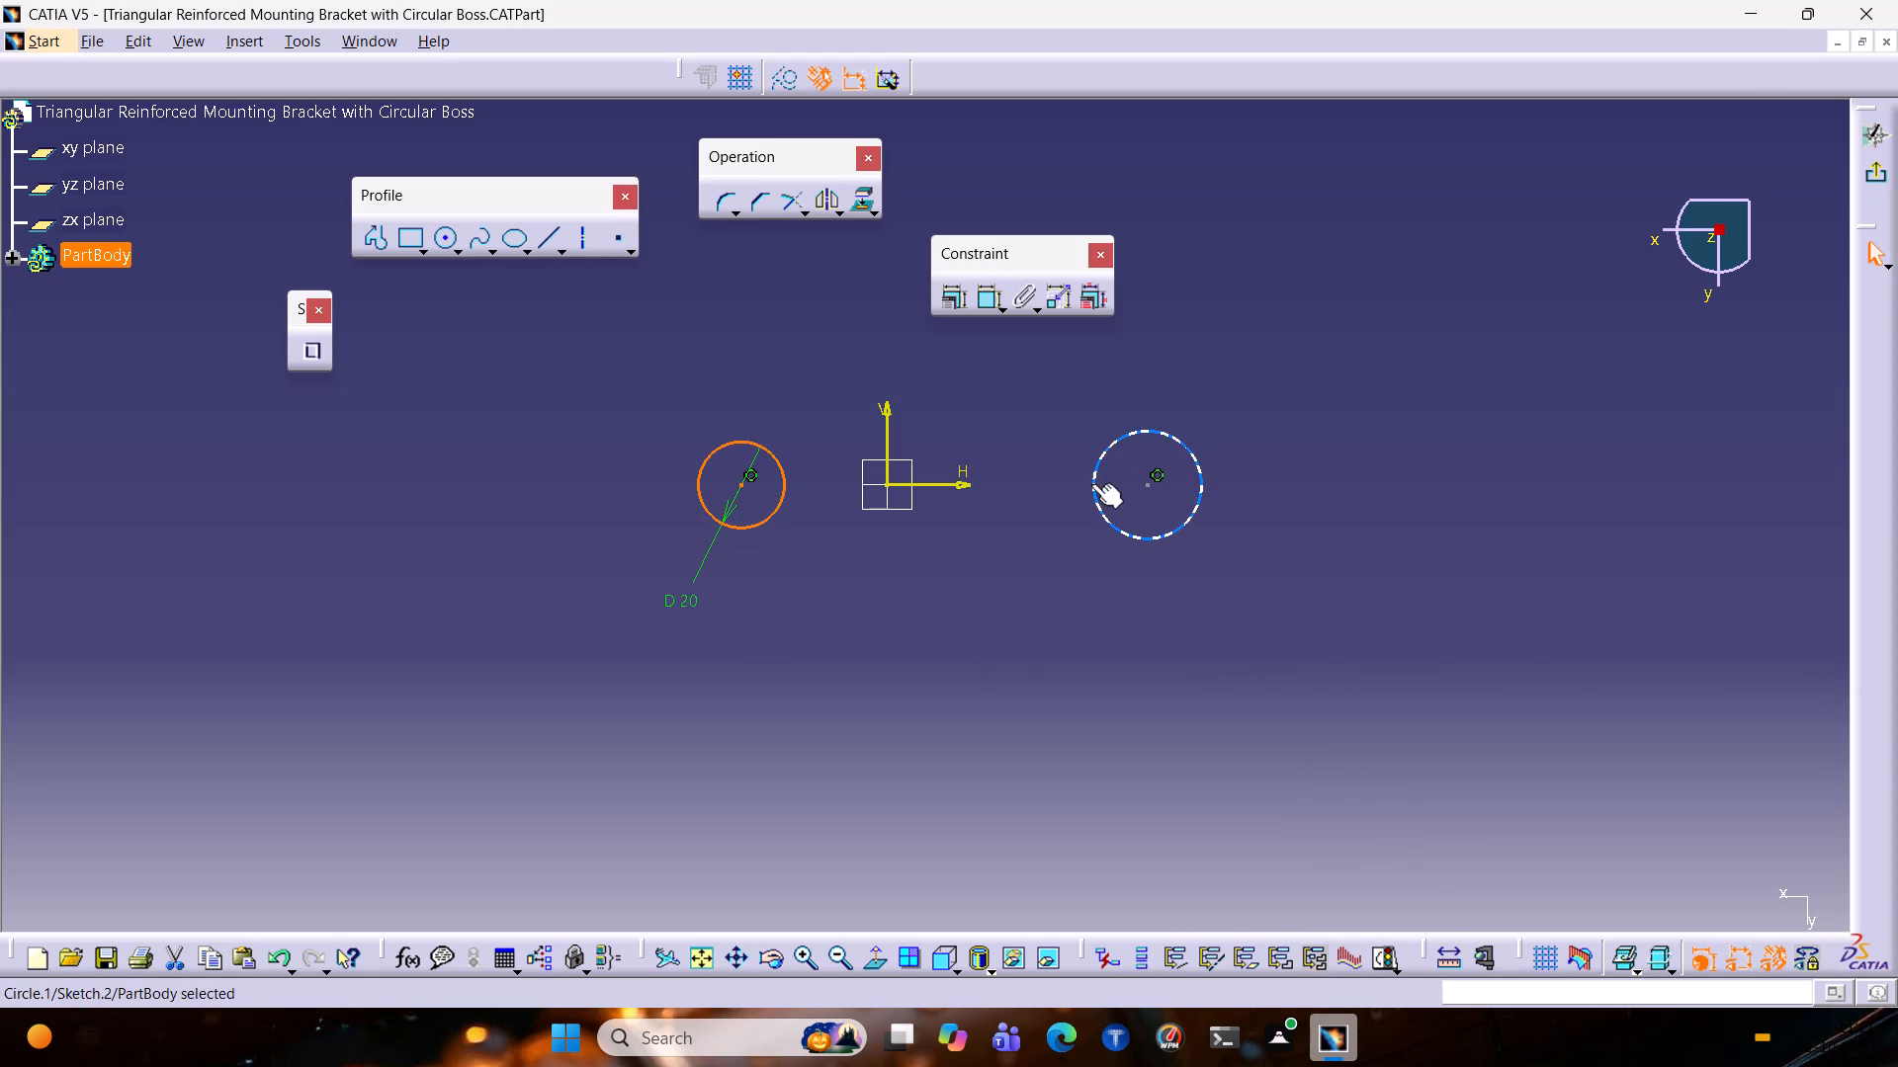
ctrl+click(1096, 469)
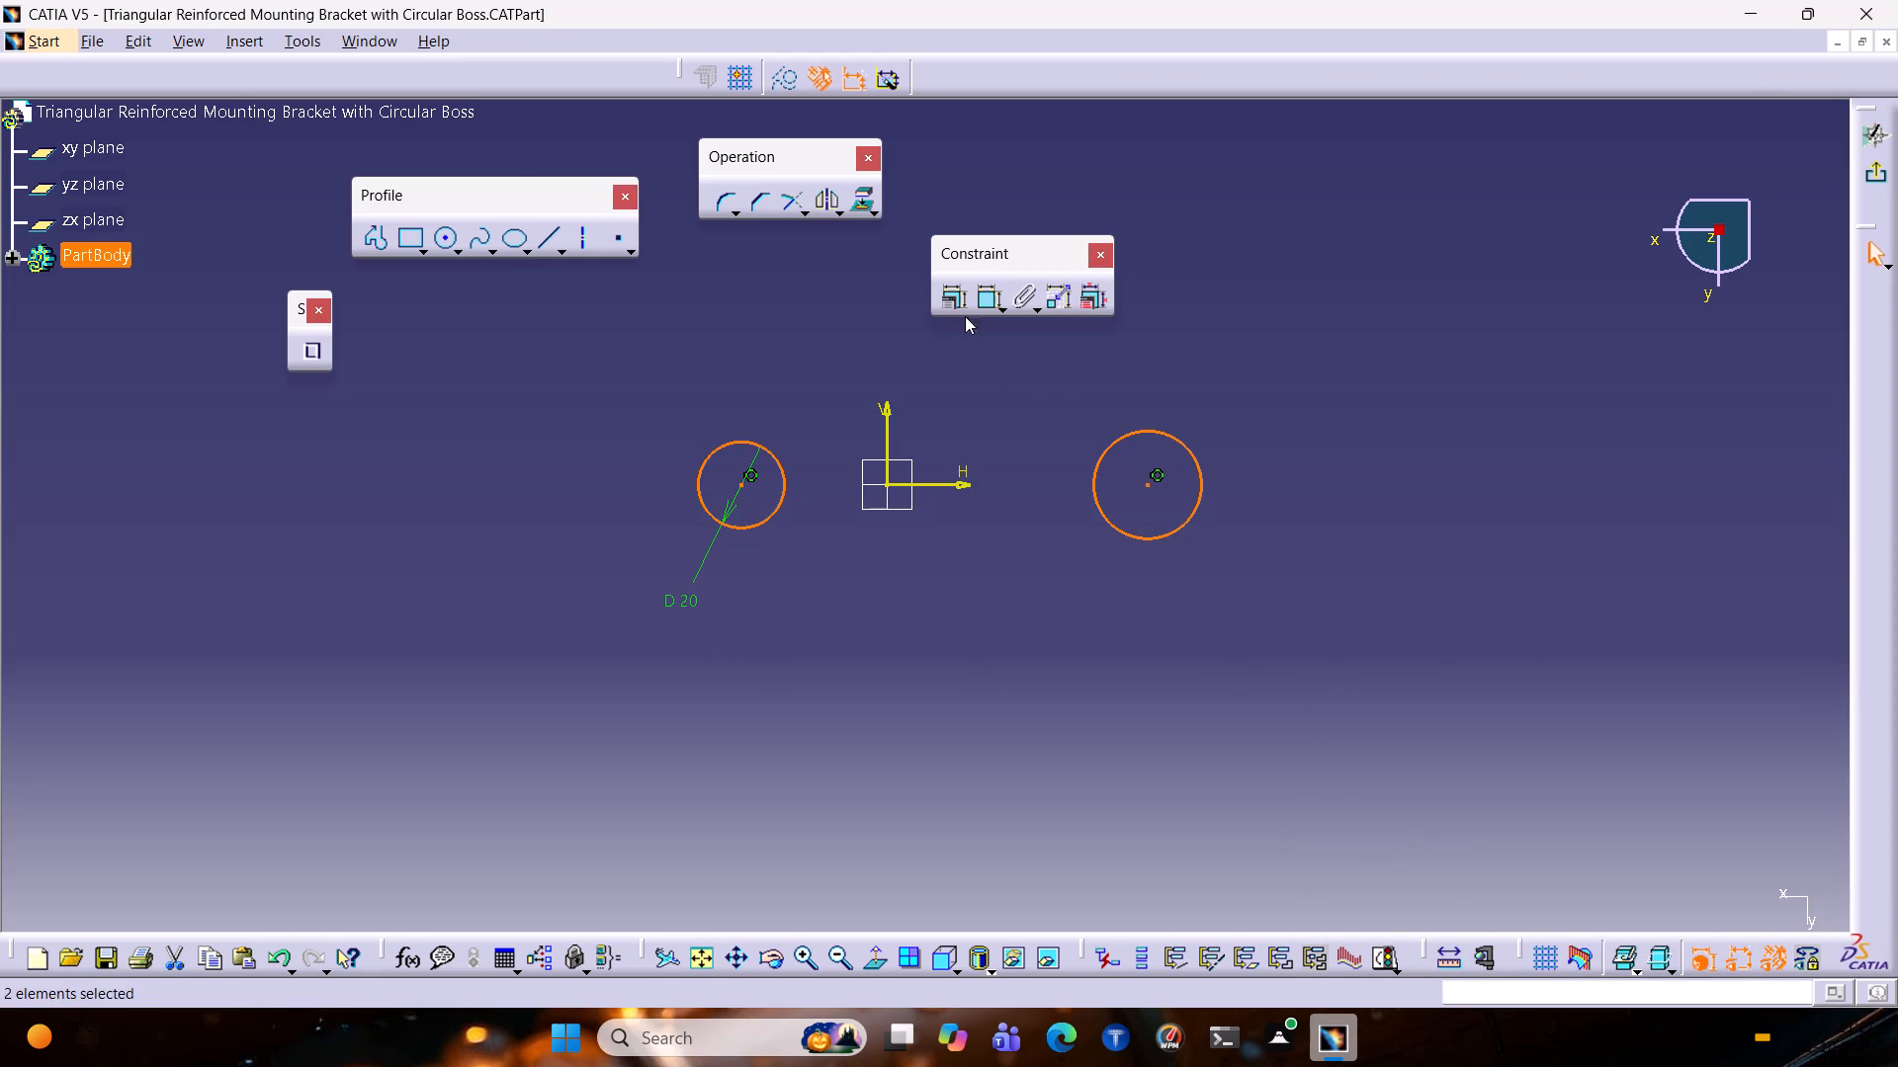
click(953, 300)
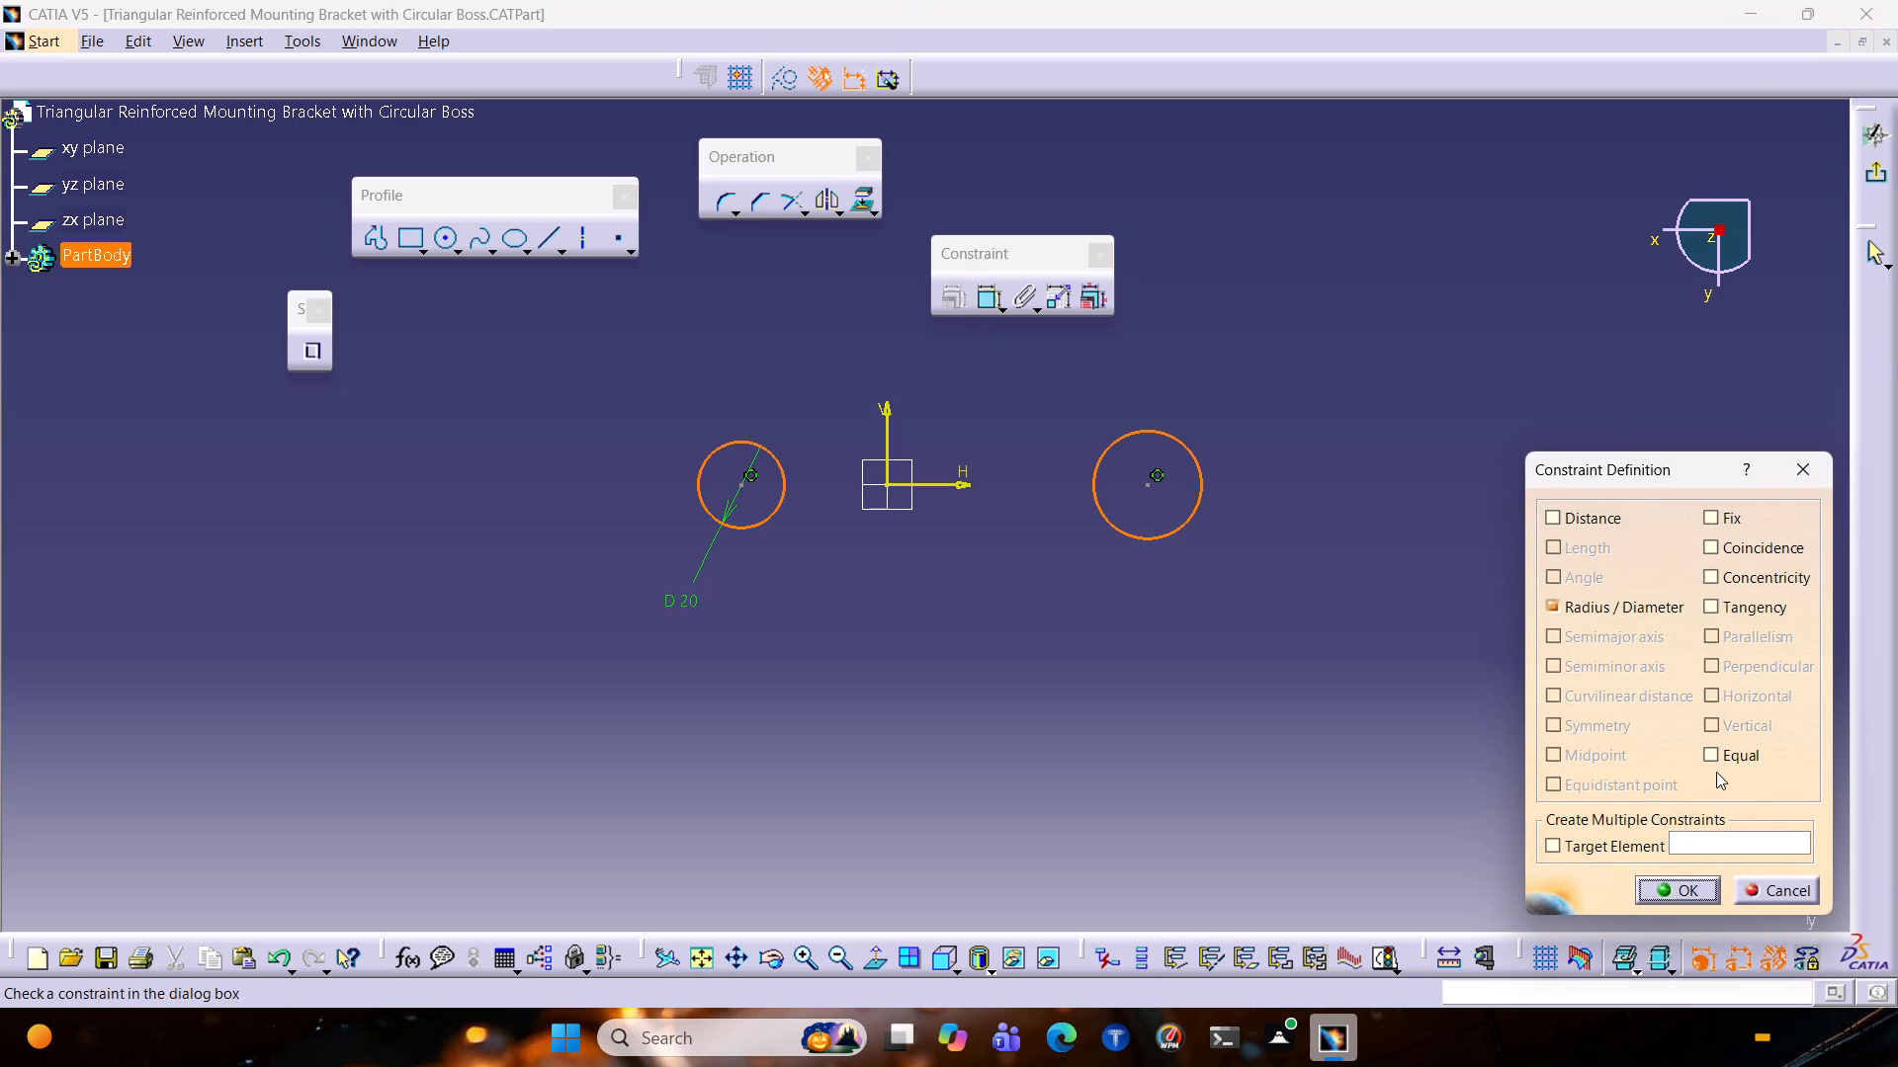
click(1716, 771)
click(1737, 760)
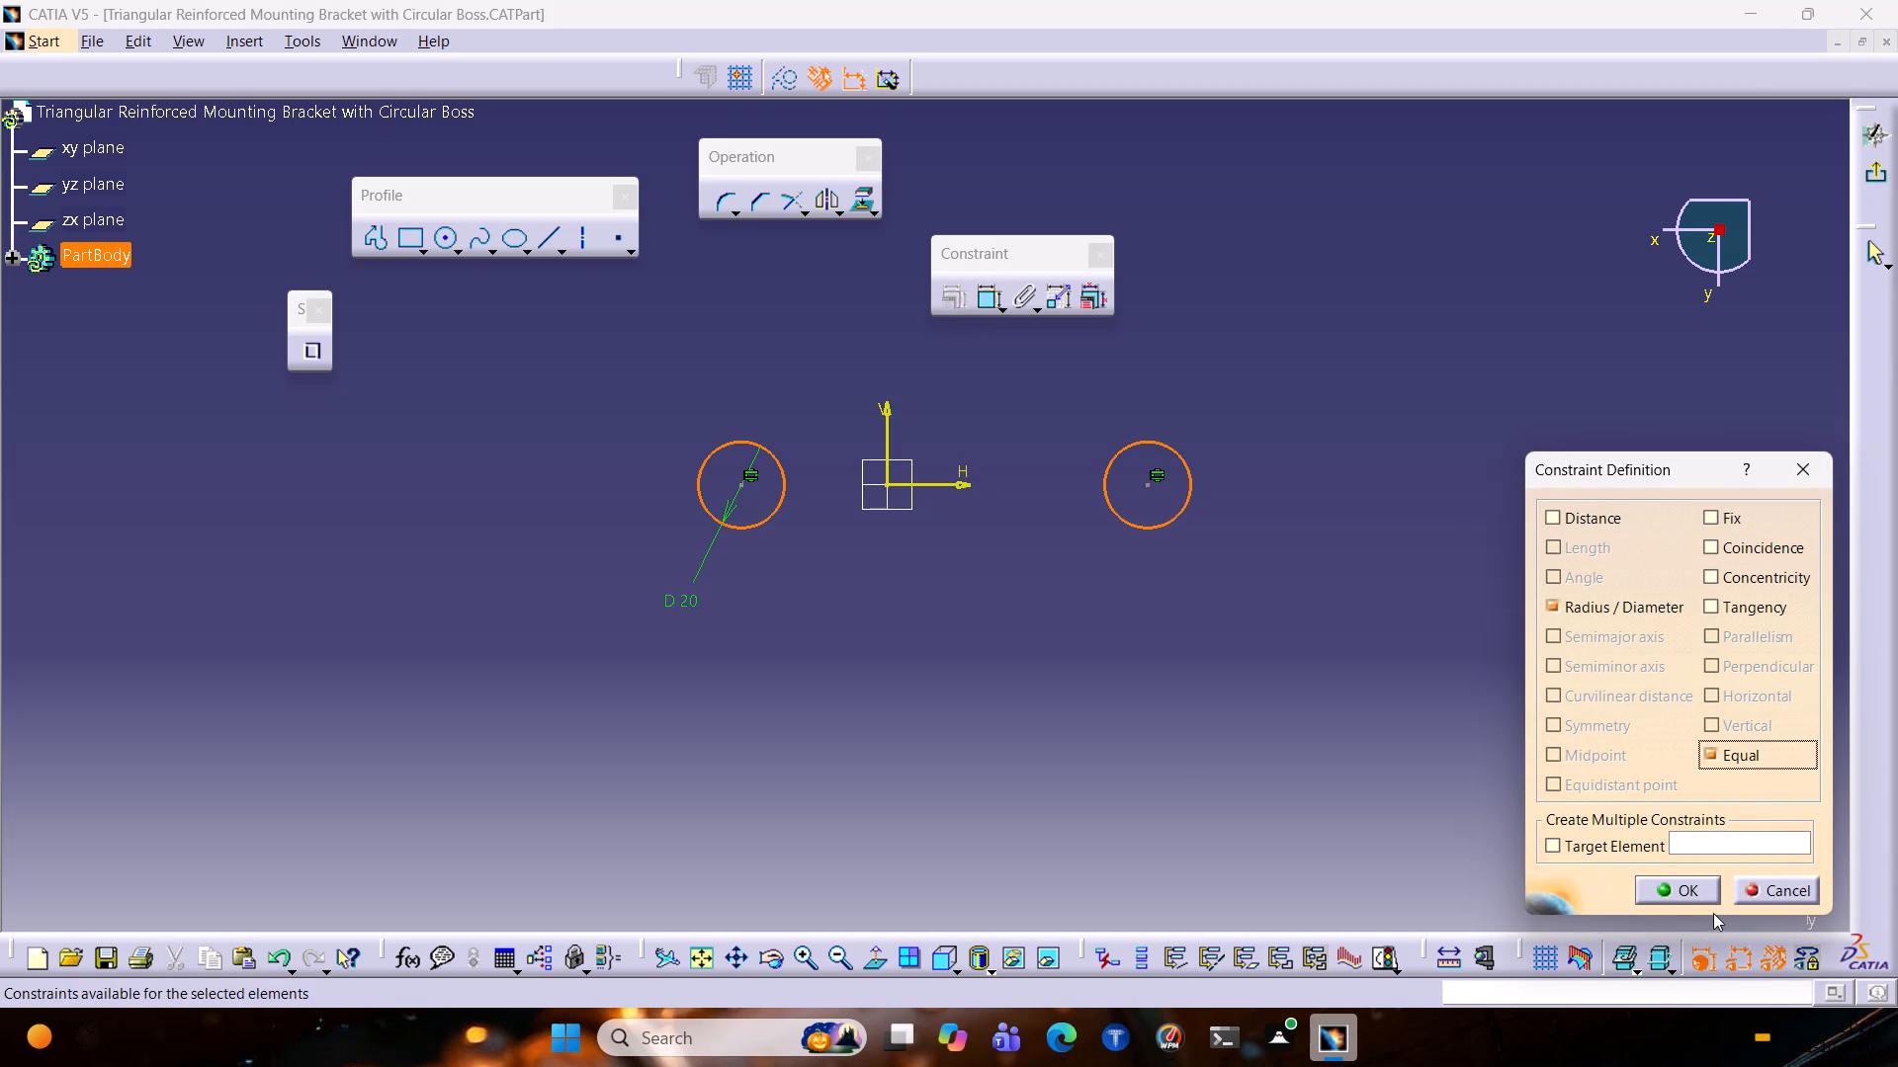
click(1667, 890)
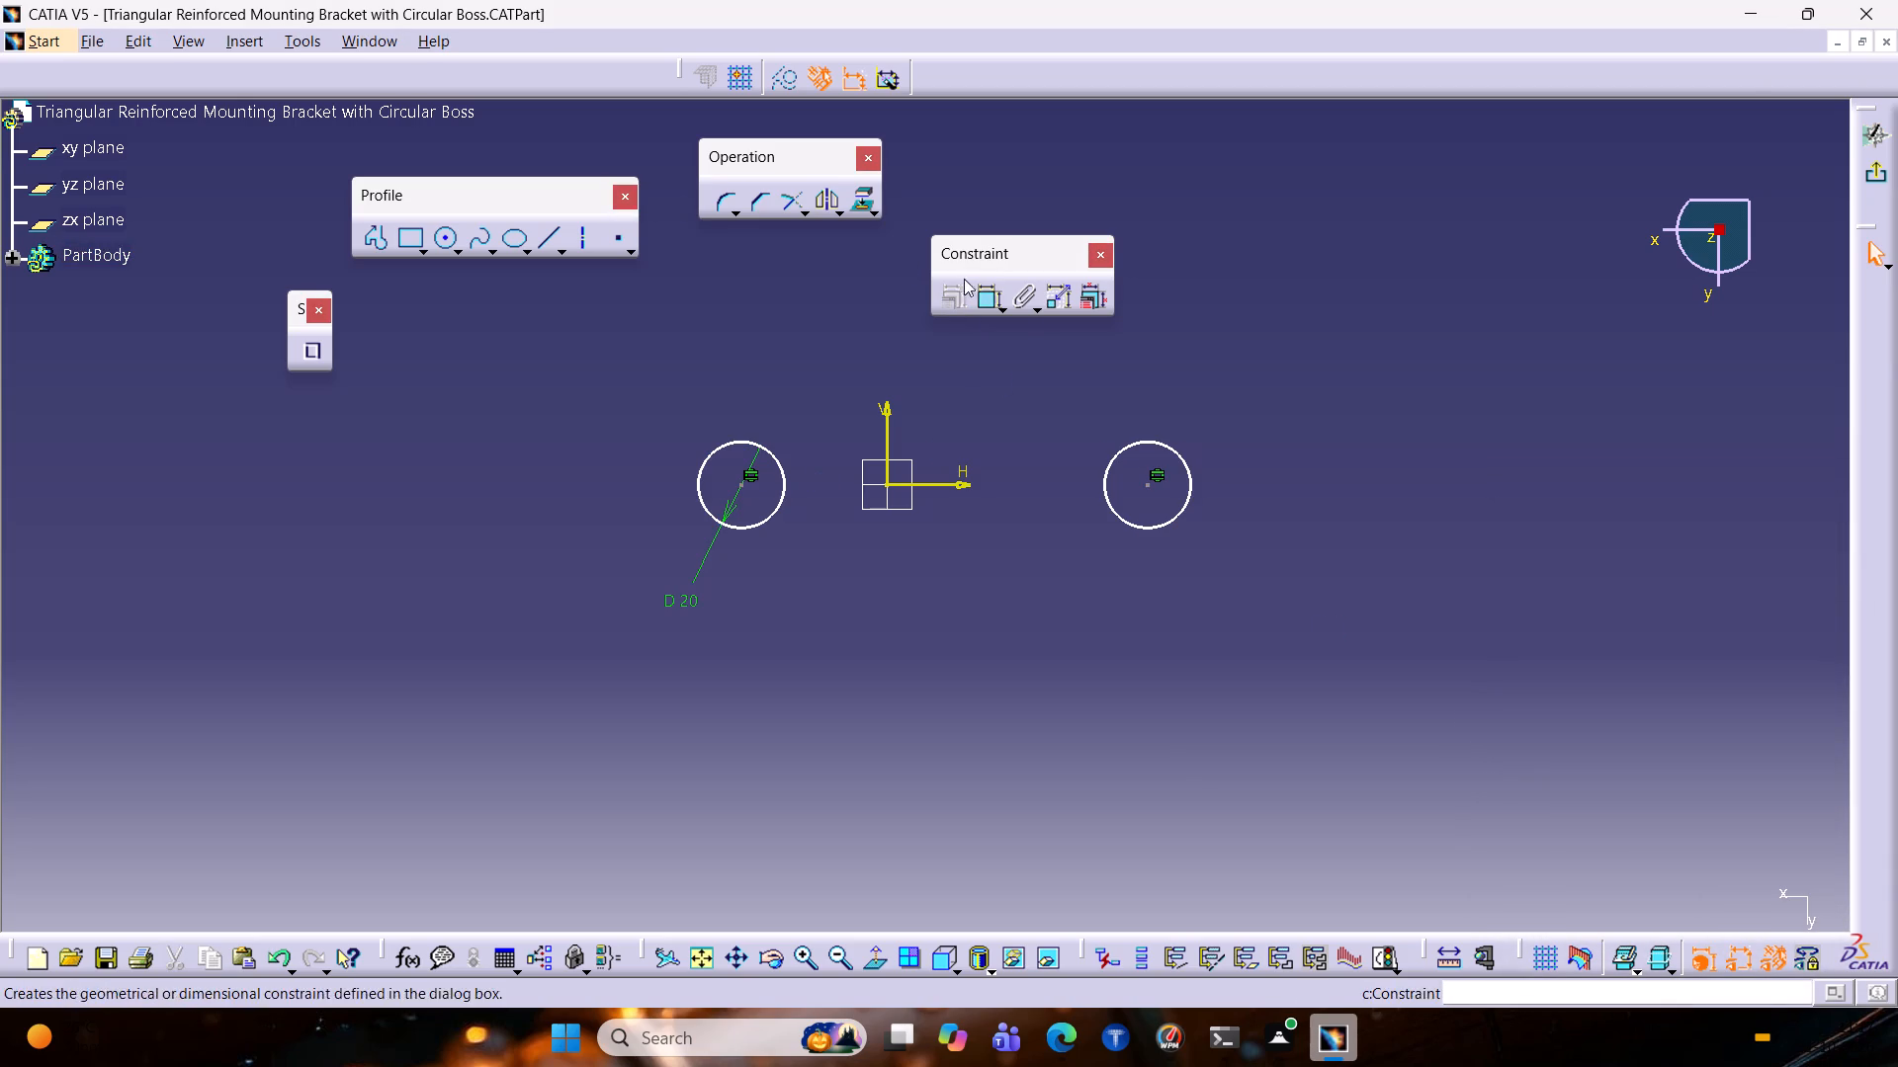
Dimension the distance between the two circle centres, placing the dimension below the circles.
click(991, 295)
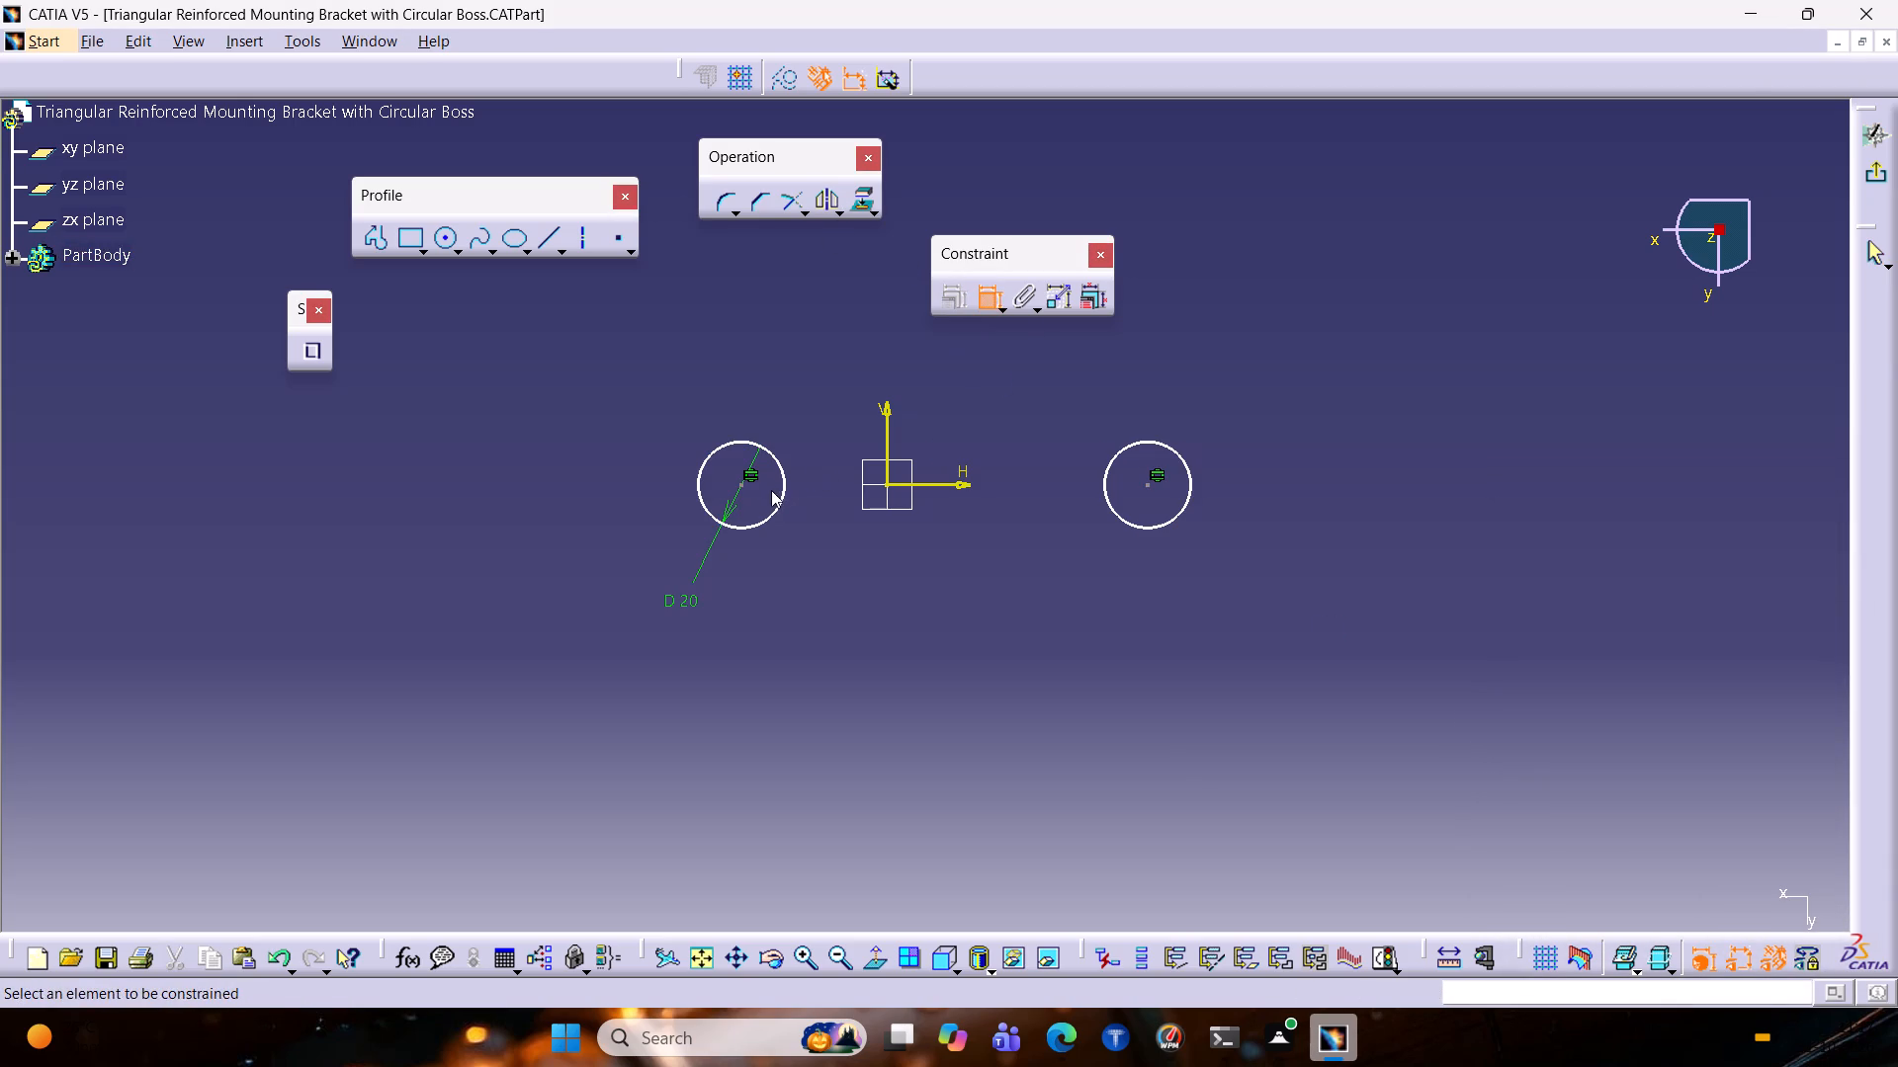
click(740, 485)
click(1151, 488)
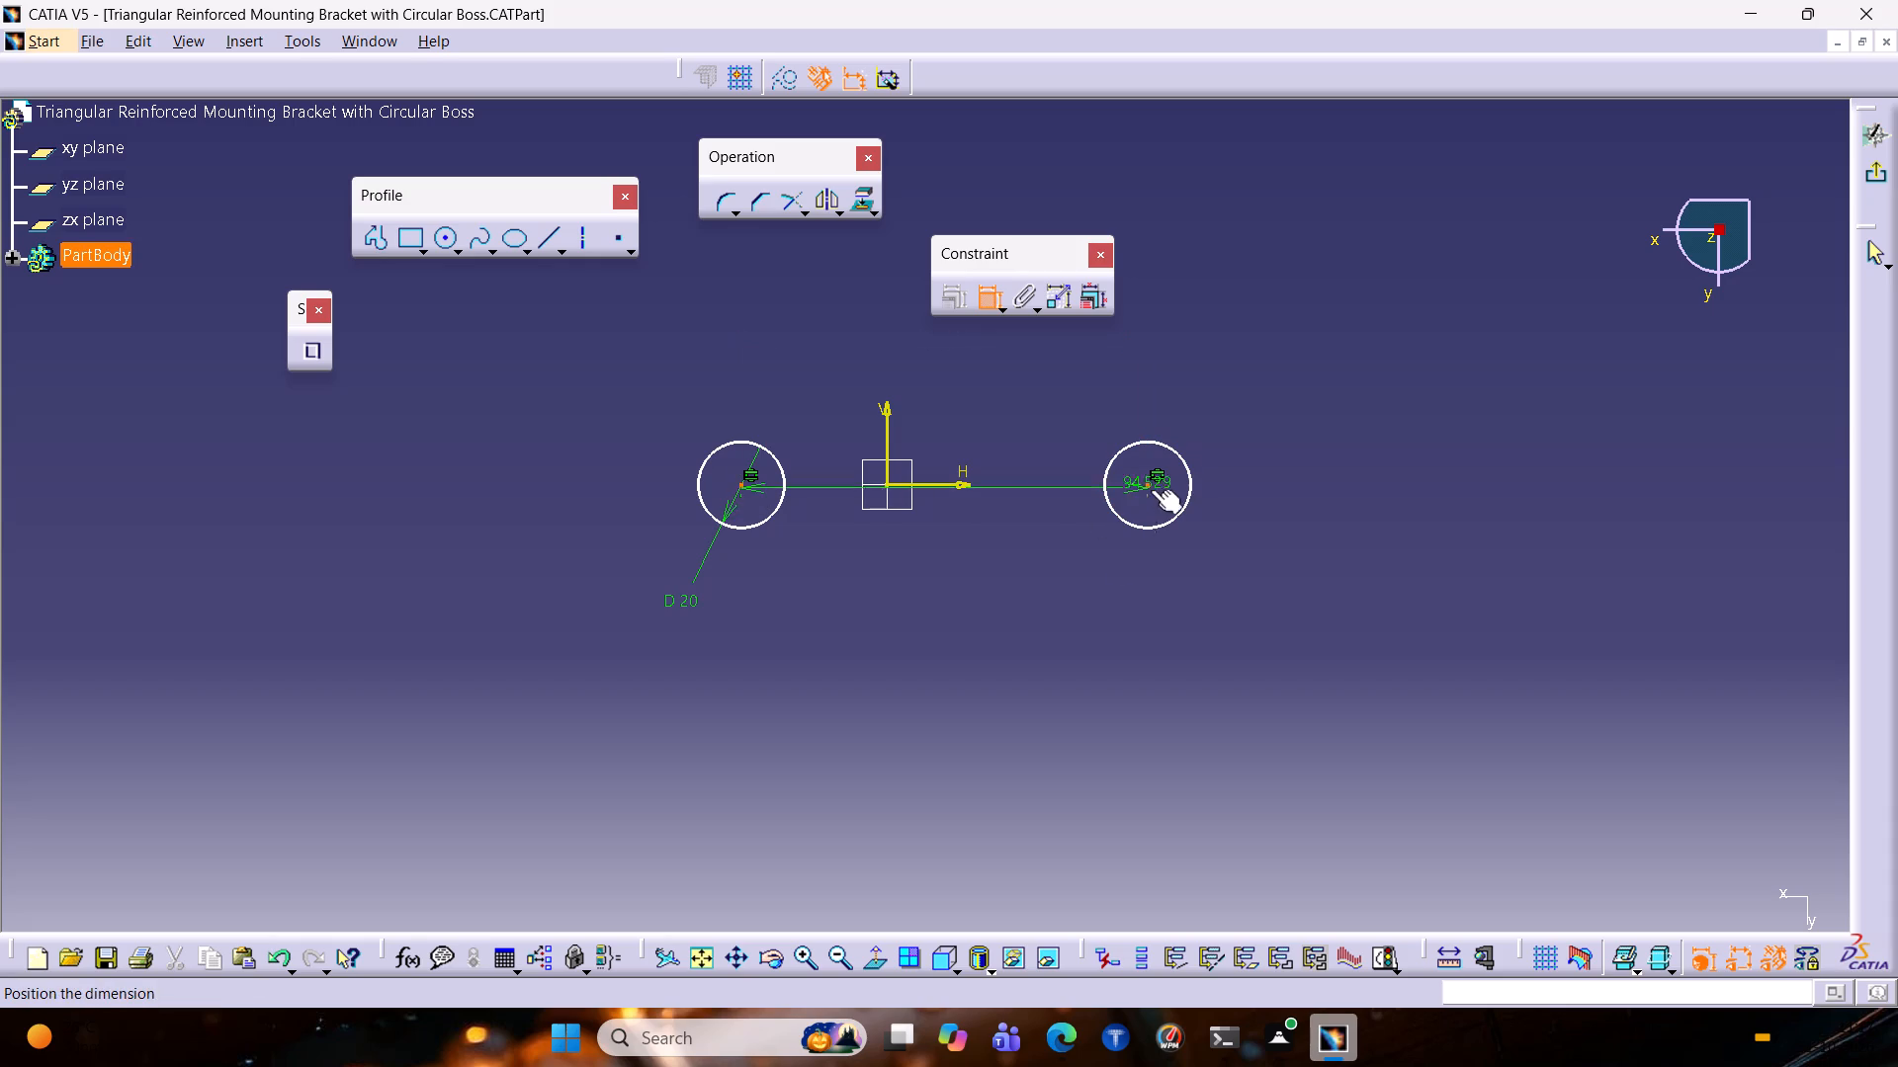
click(987, 660)
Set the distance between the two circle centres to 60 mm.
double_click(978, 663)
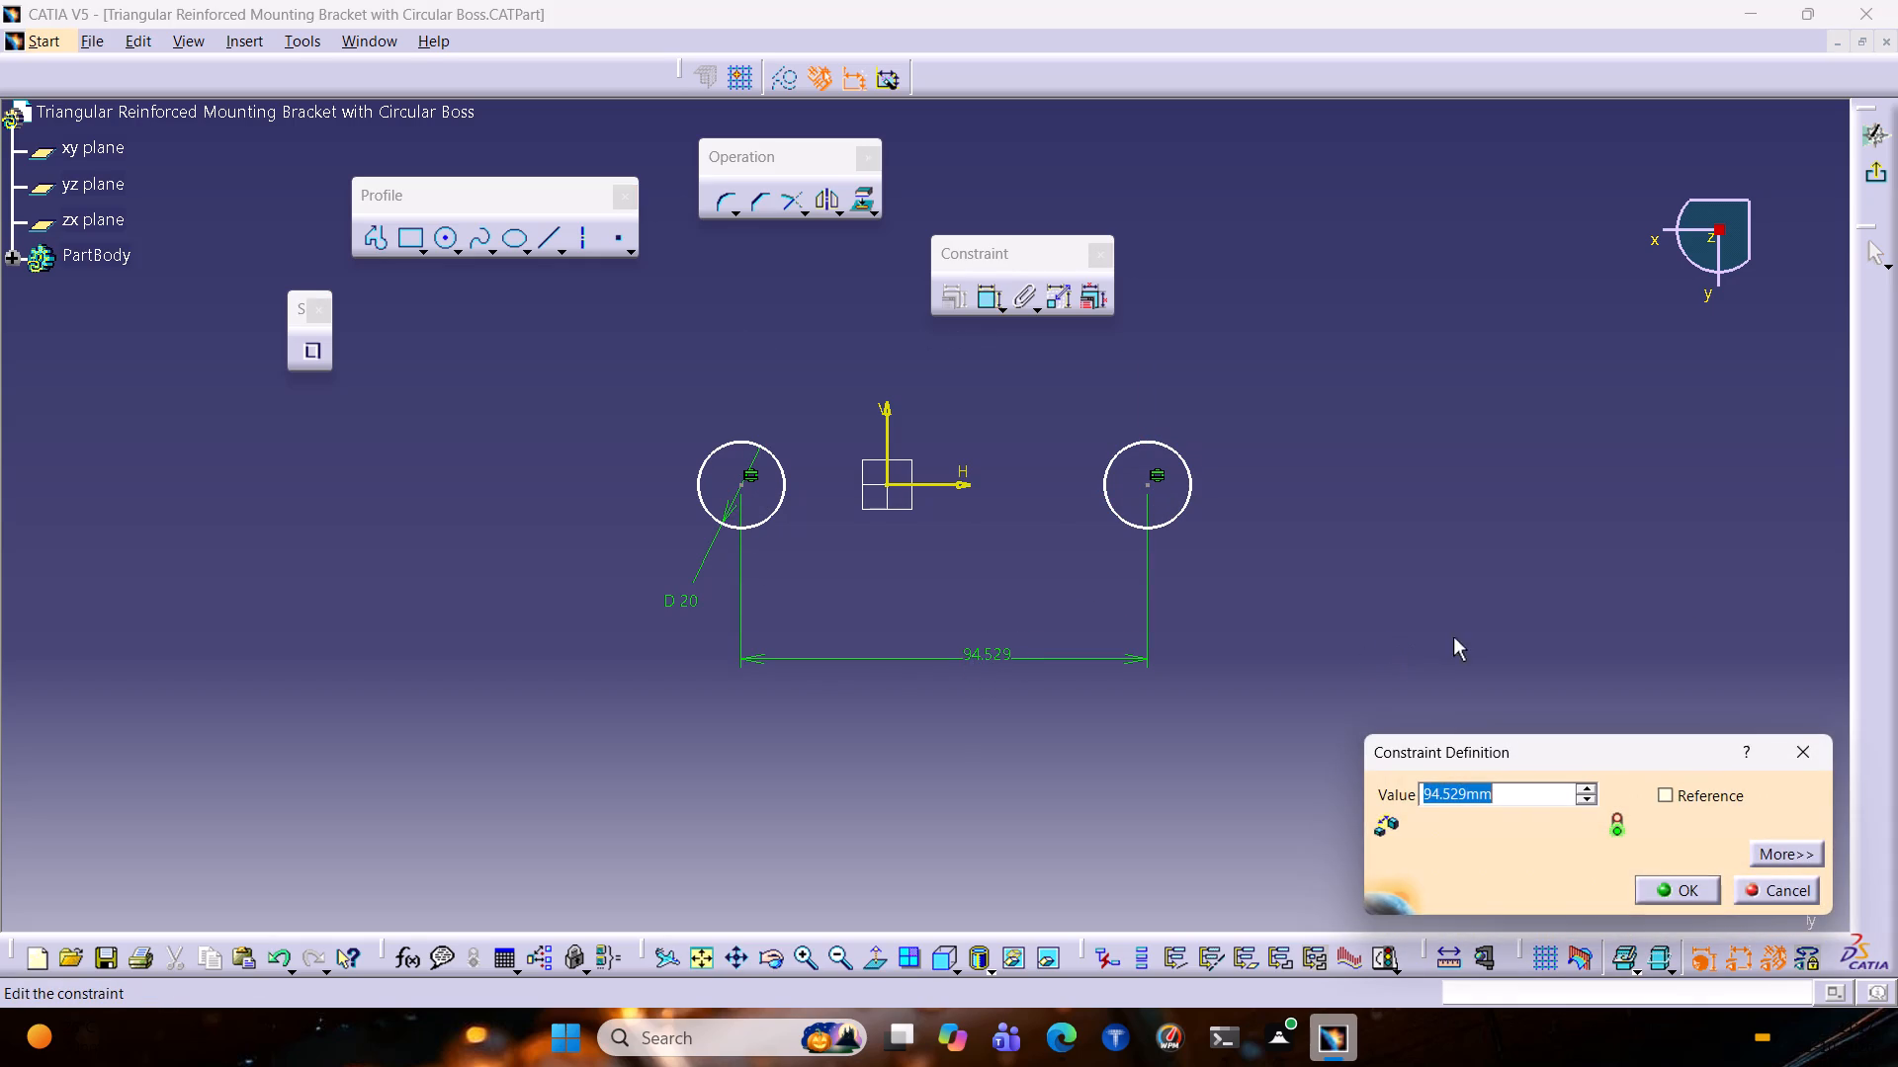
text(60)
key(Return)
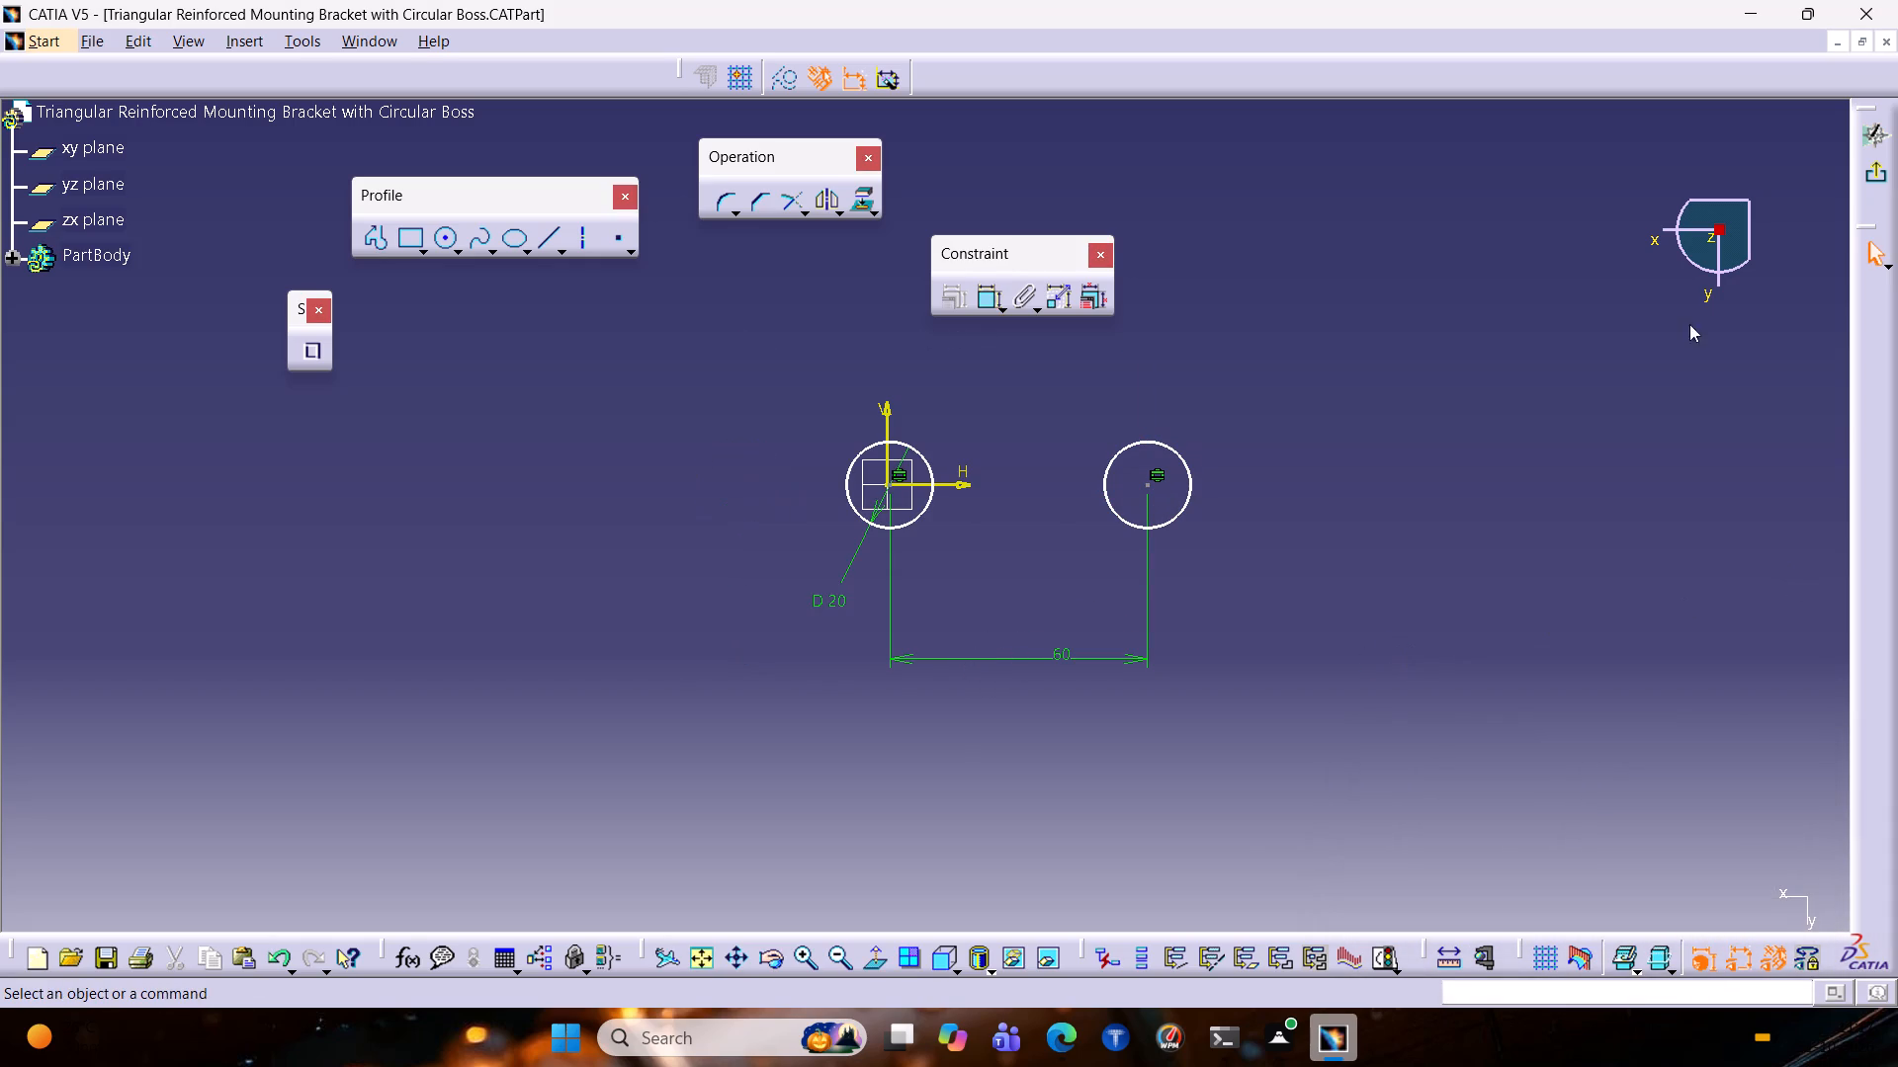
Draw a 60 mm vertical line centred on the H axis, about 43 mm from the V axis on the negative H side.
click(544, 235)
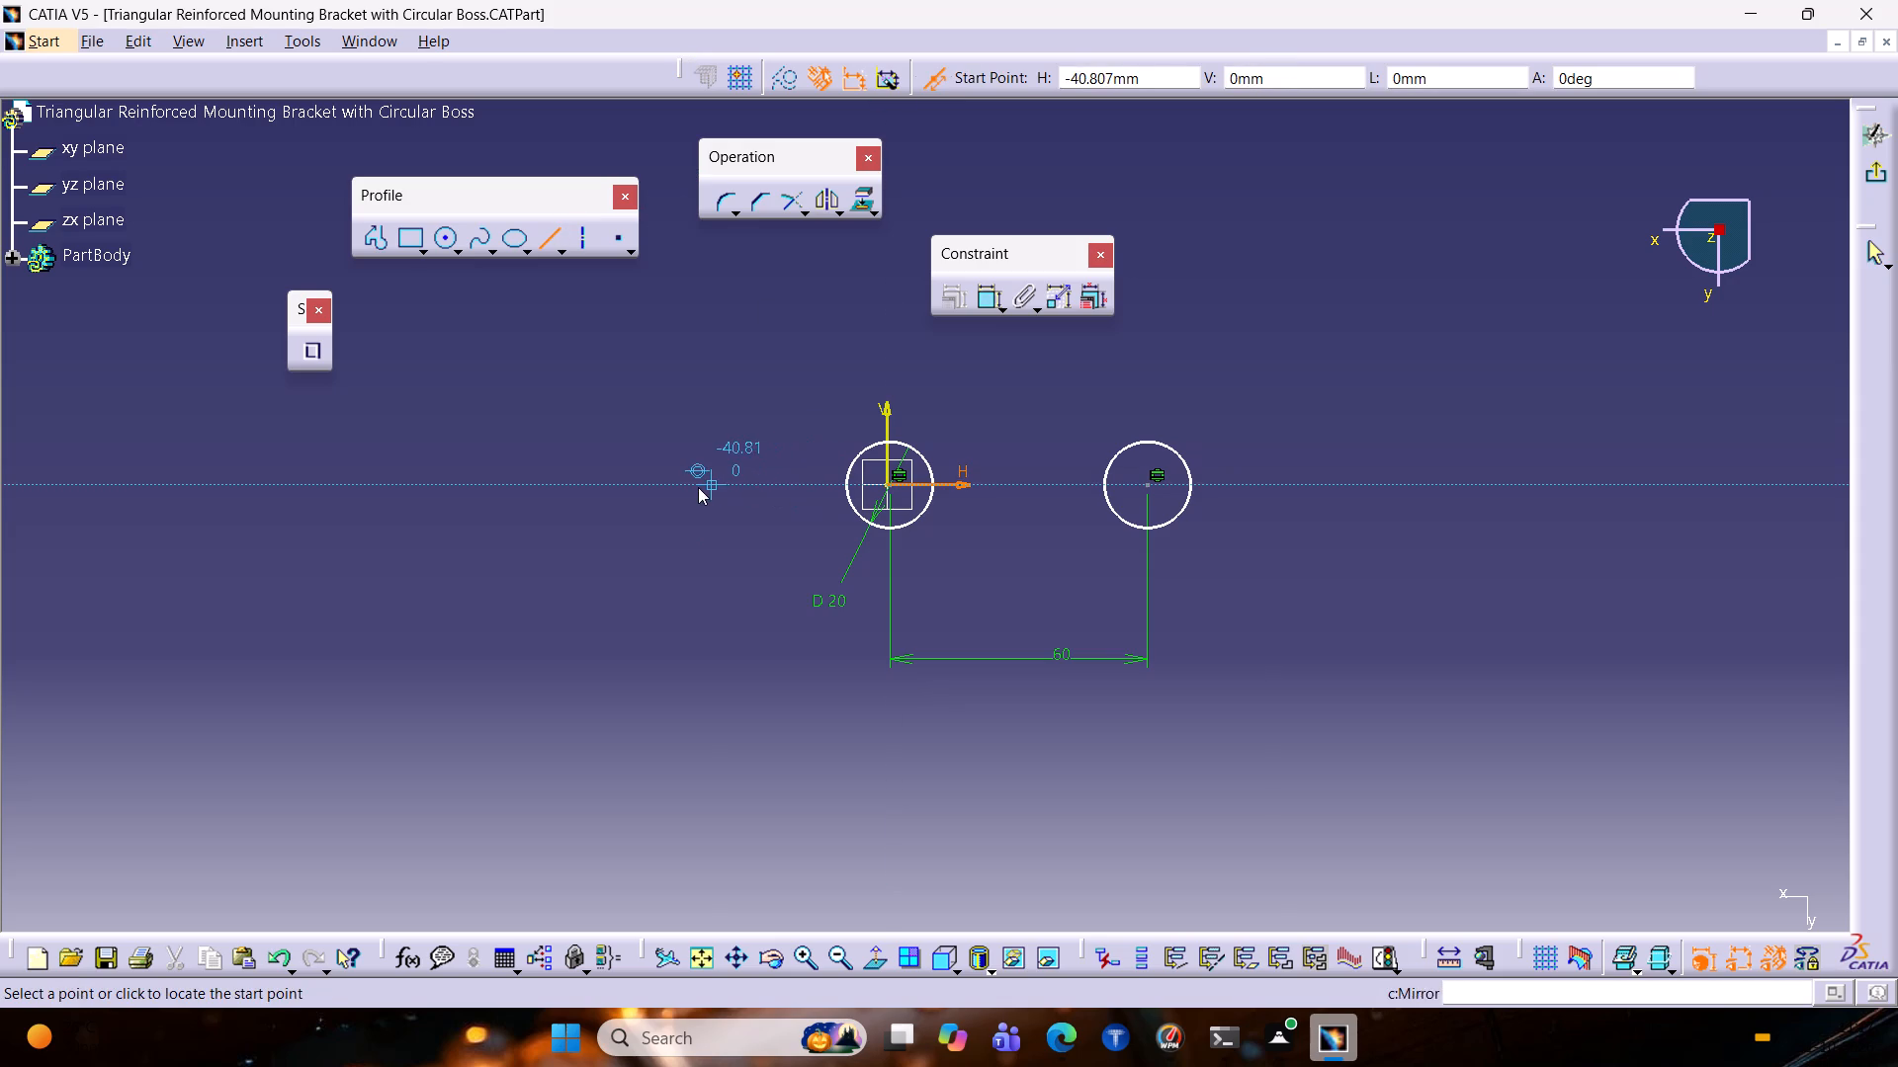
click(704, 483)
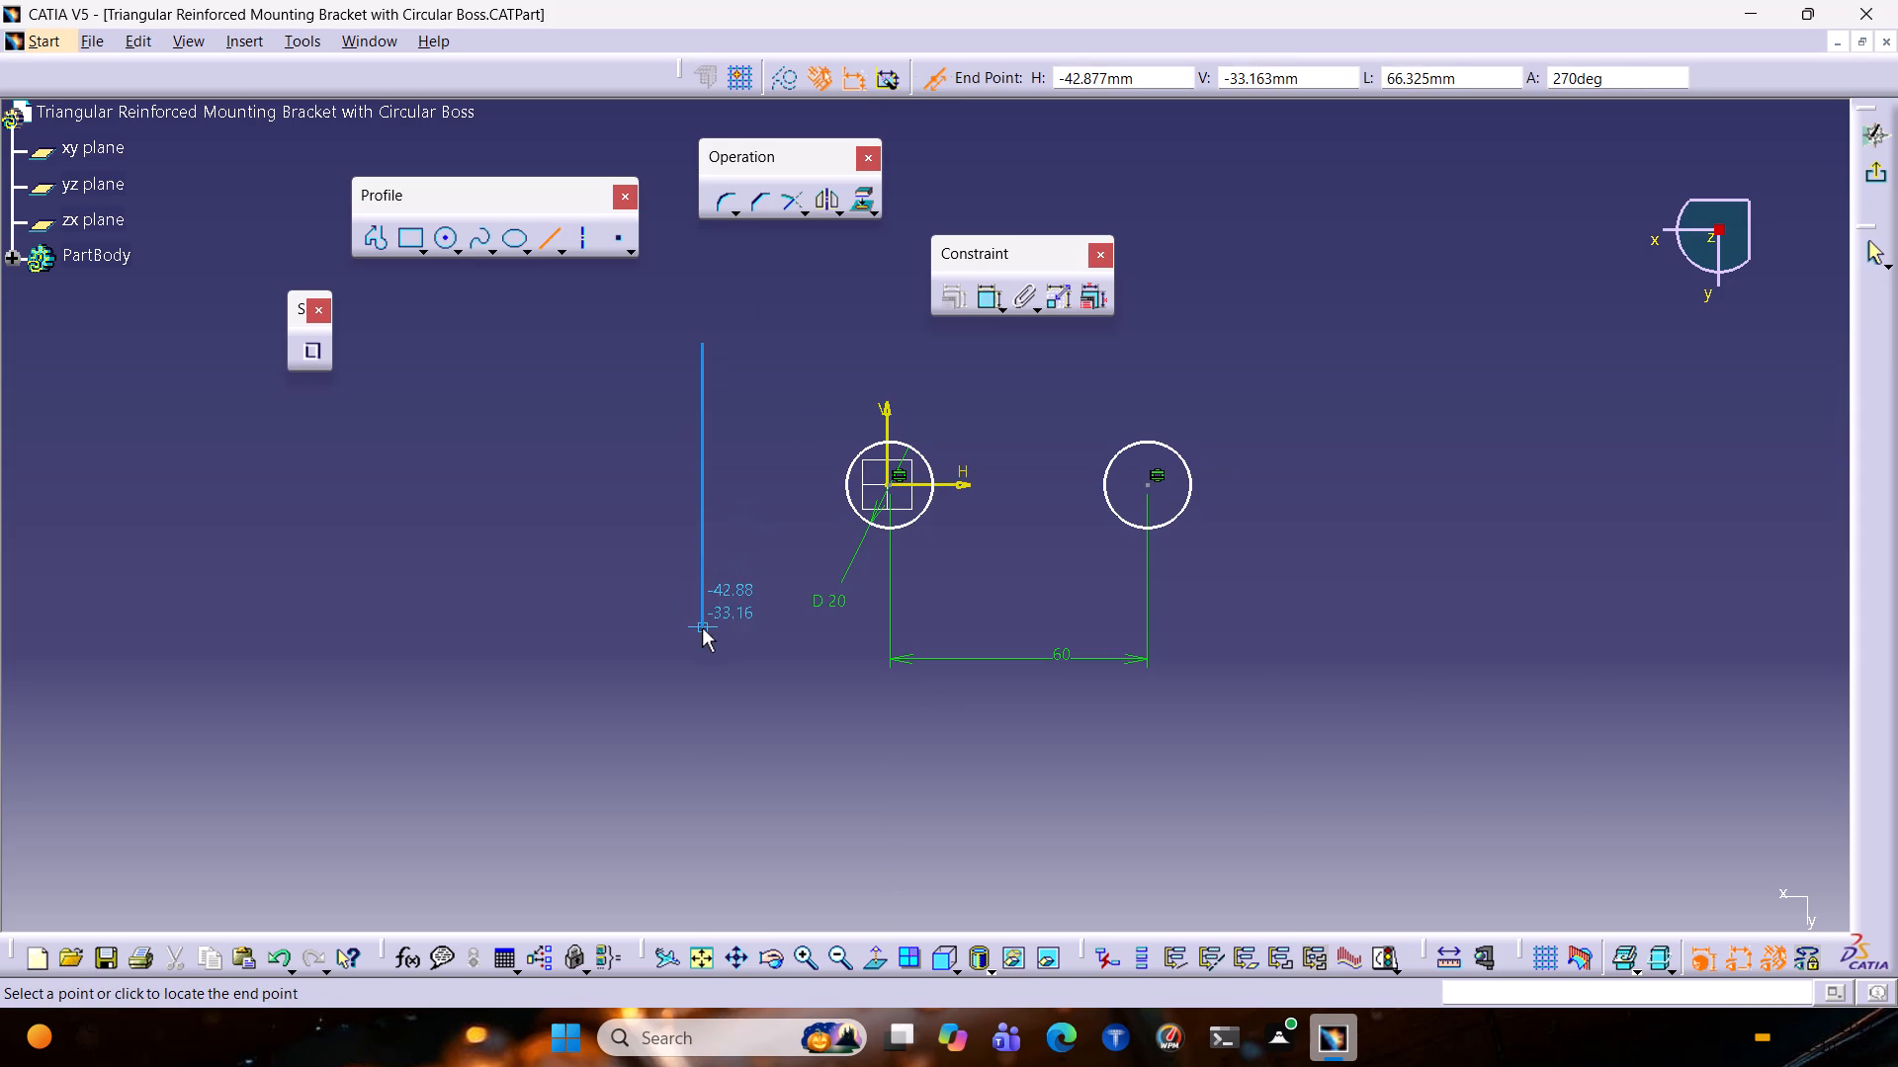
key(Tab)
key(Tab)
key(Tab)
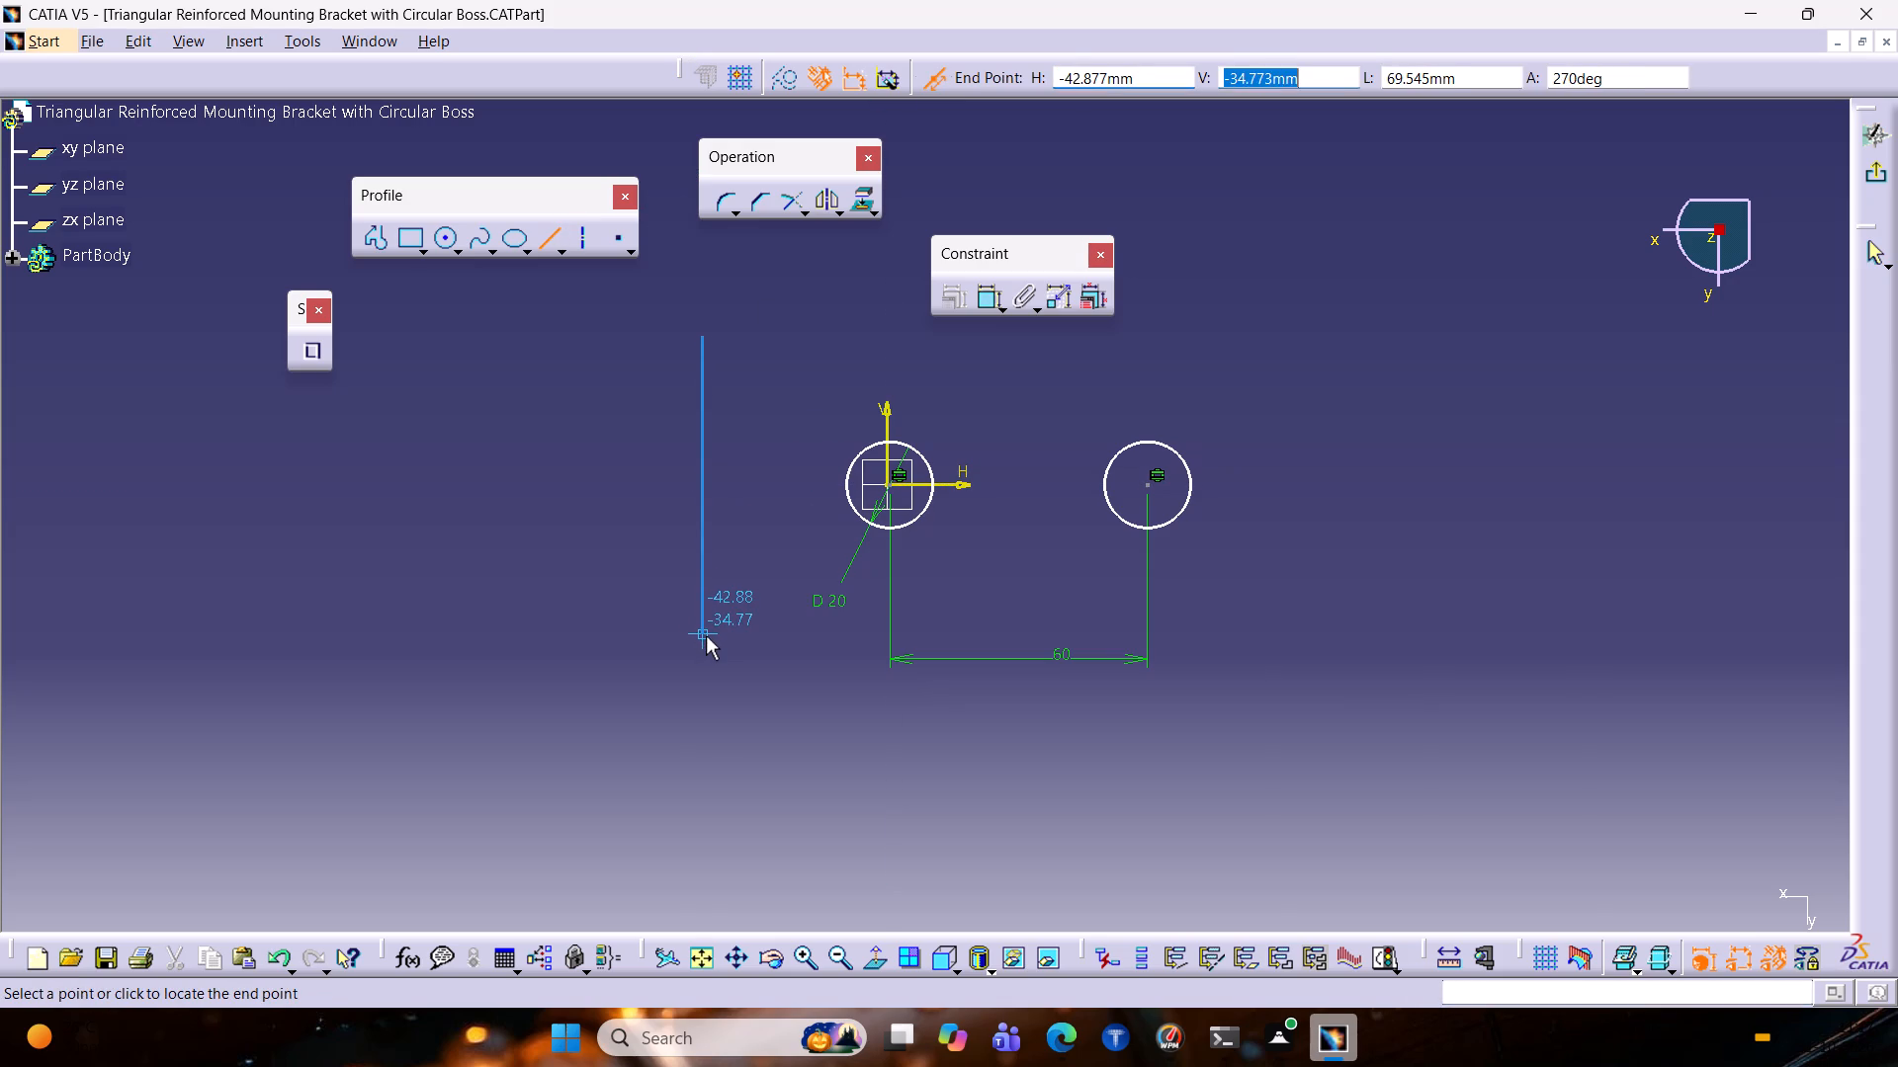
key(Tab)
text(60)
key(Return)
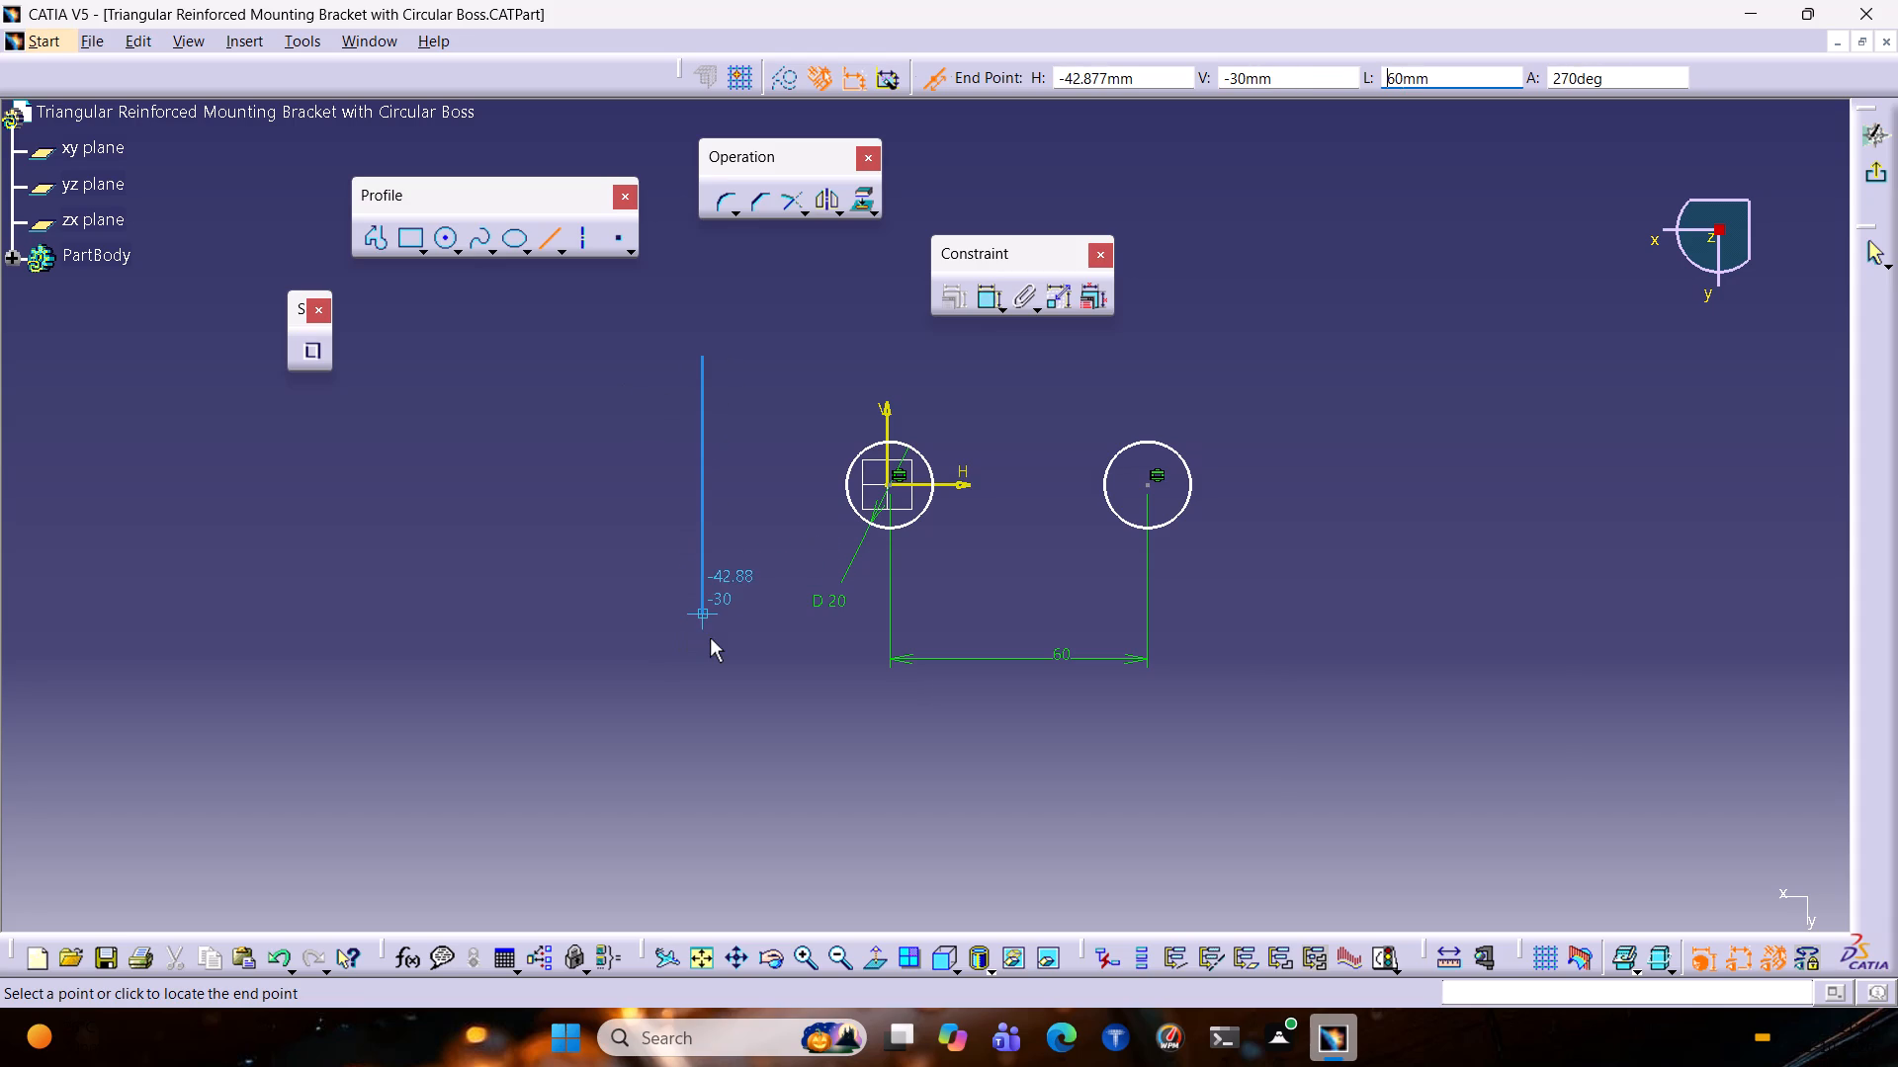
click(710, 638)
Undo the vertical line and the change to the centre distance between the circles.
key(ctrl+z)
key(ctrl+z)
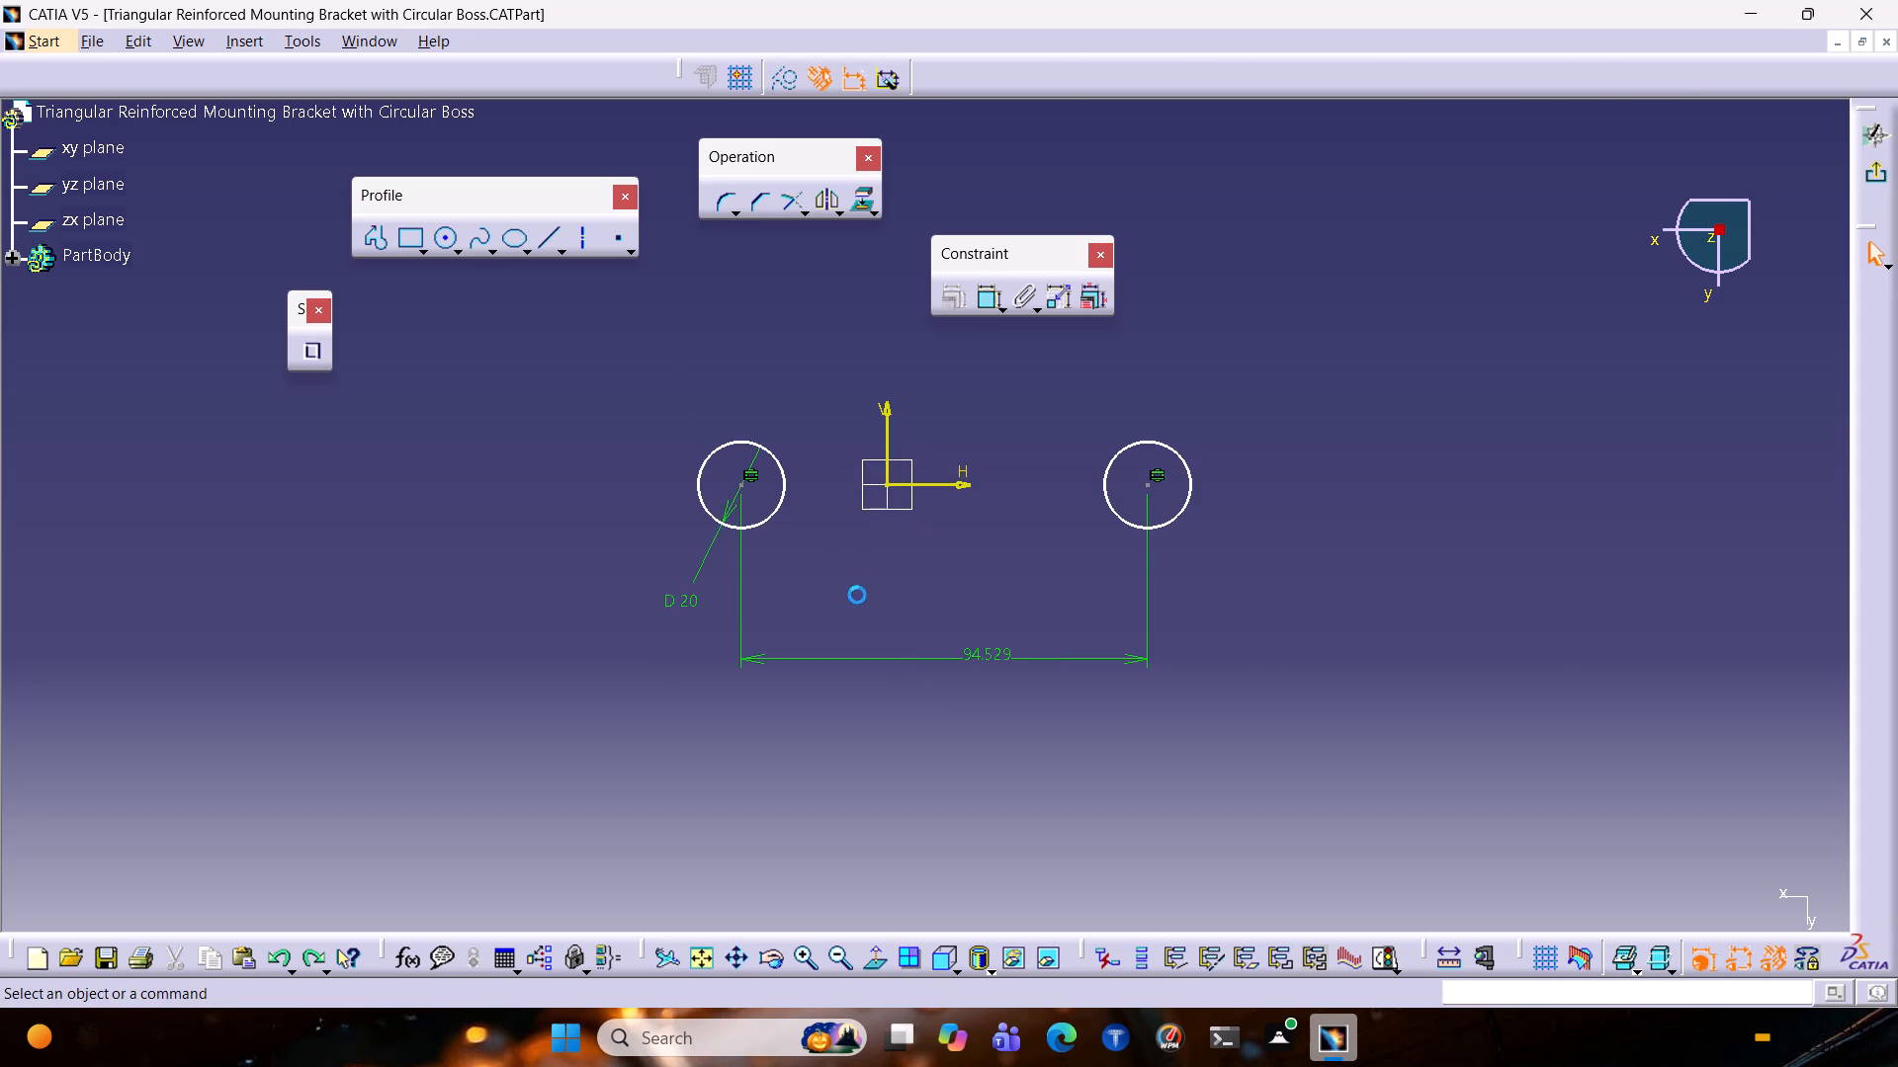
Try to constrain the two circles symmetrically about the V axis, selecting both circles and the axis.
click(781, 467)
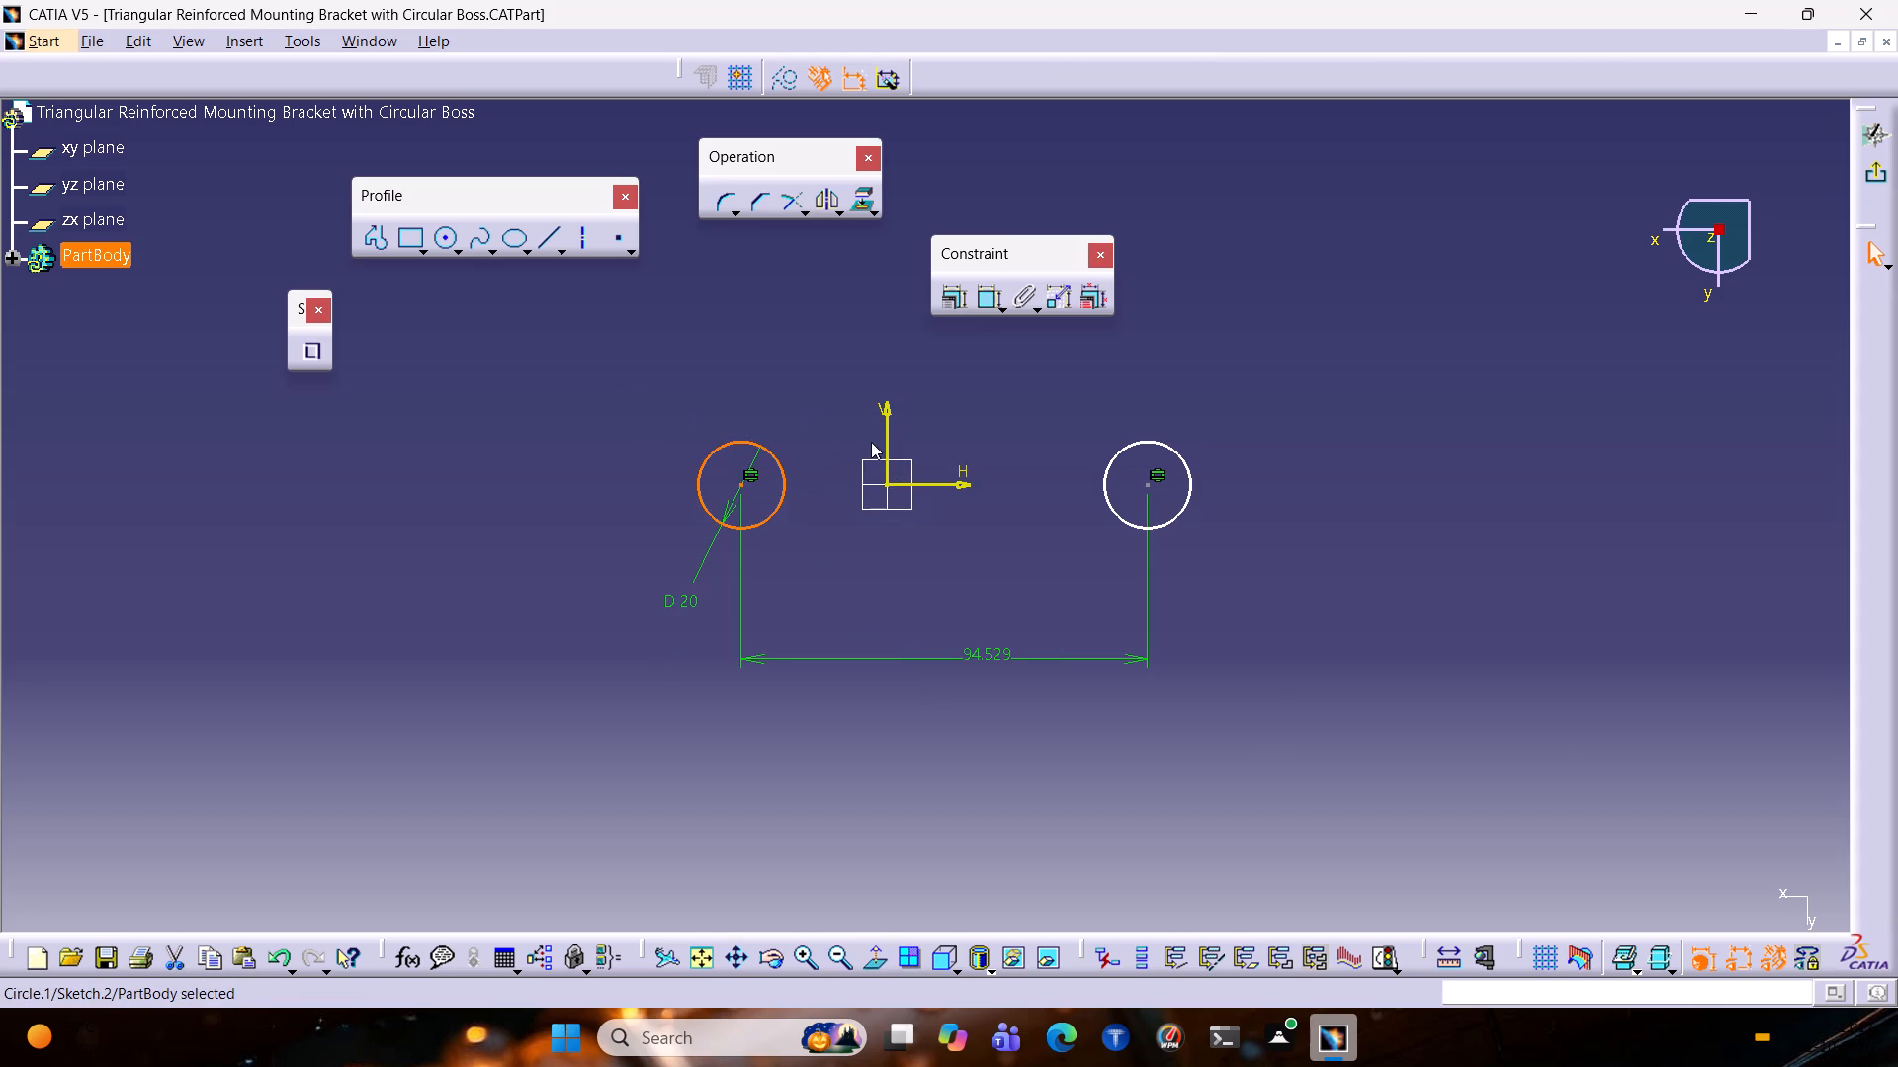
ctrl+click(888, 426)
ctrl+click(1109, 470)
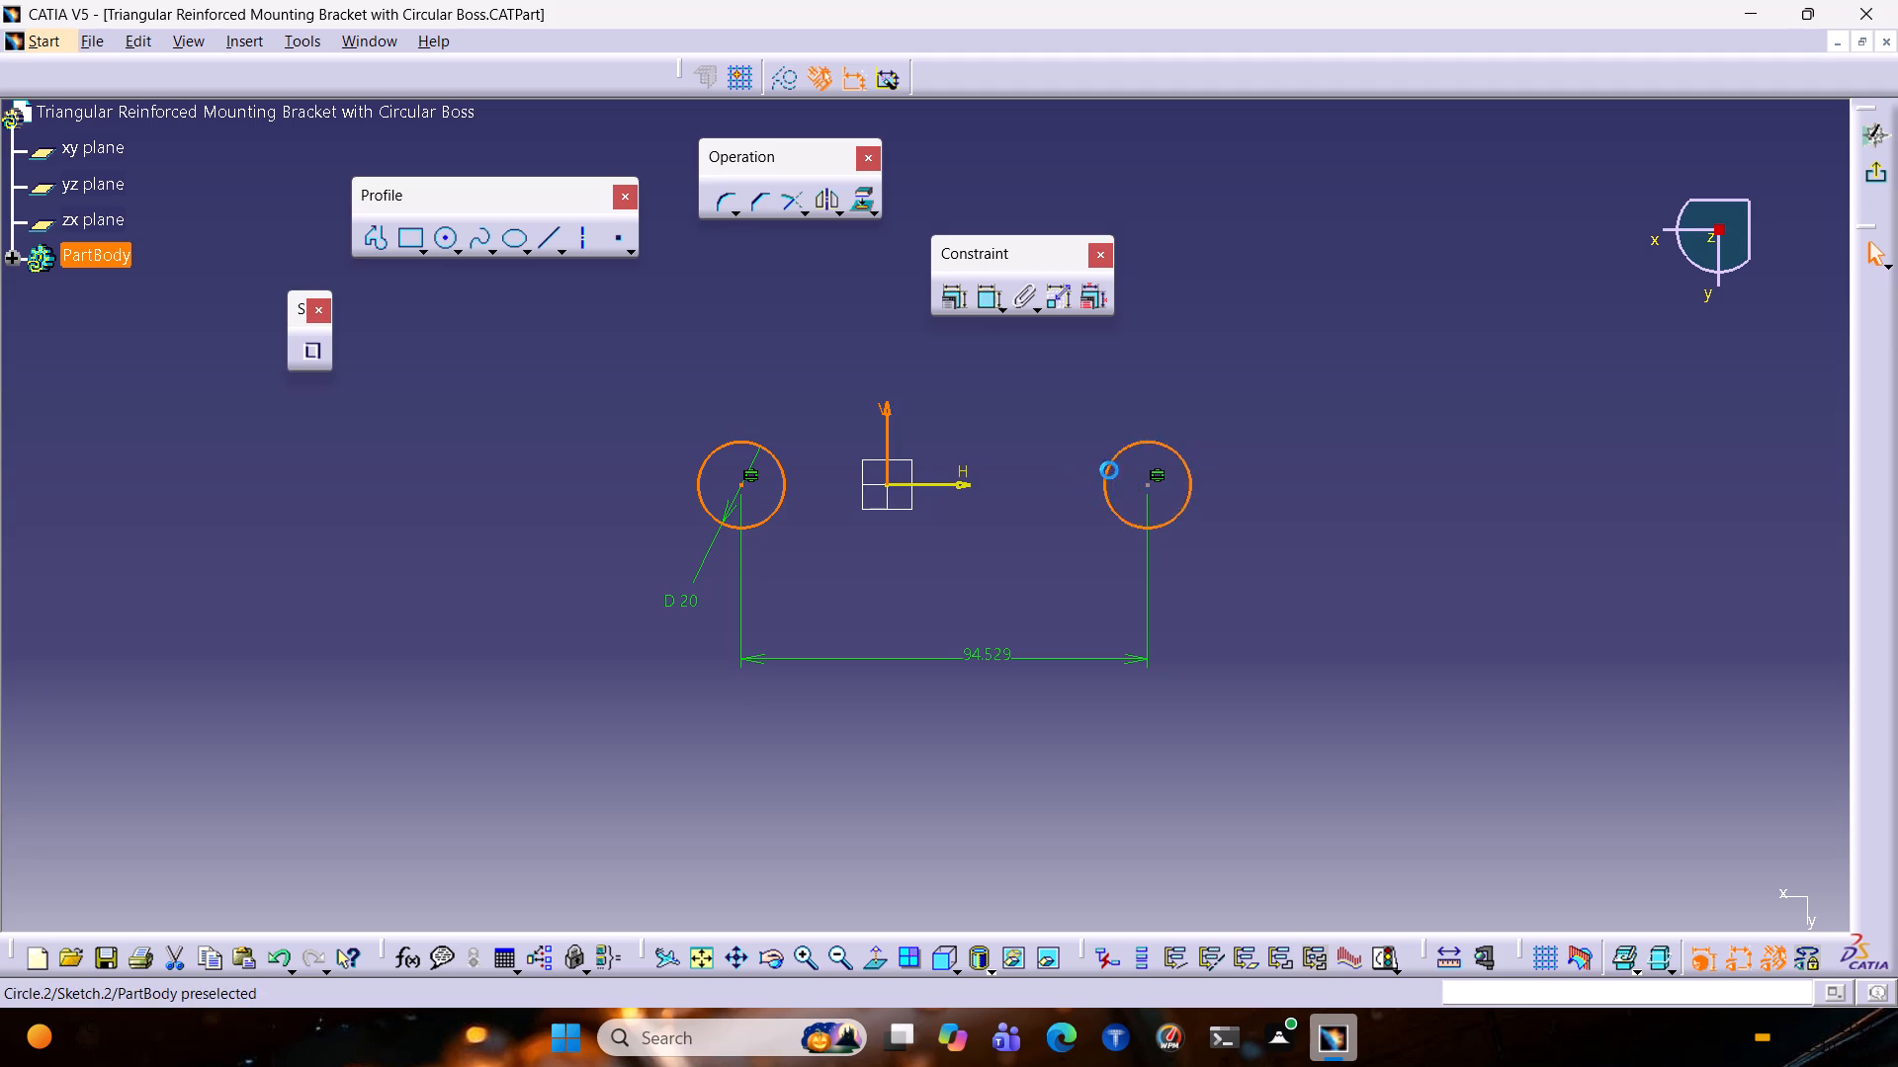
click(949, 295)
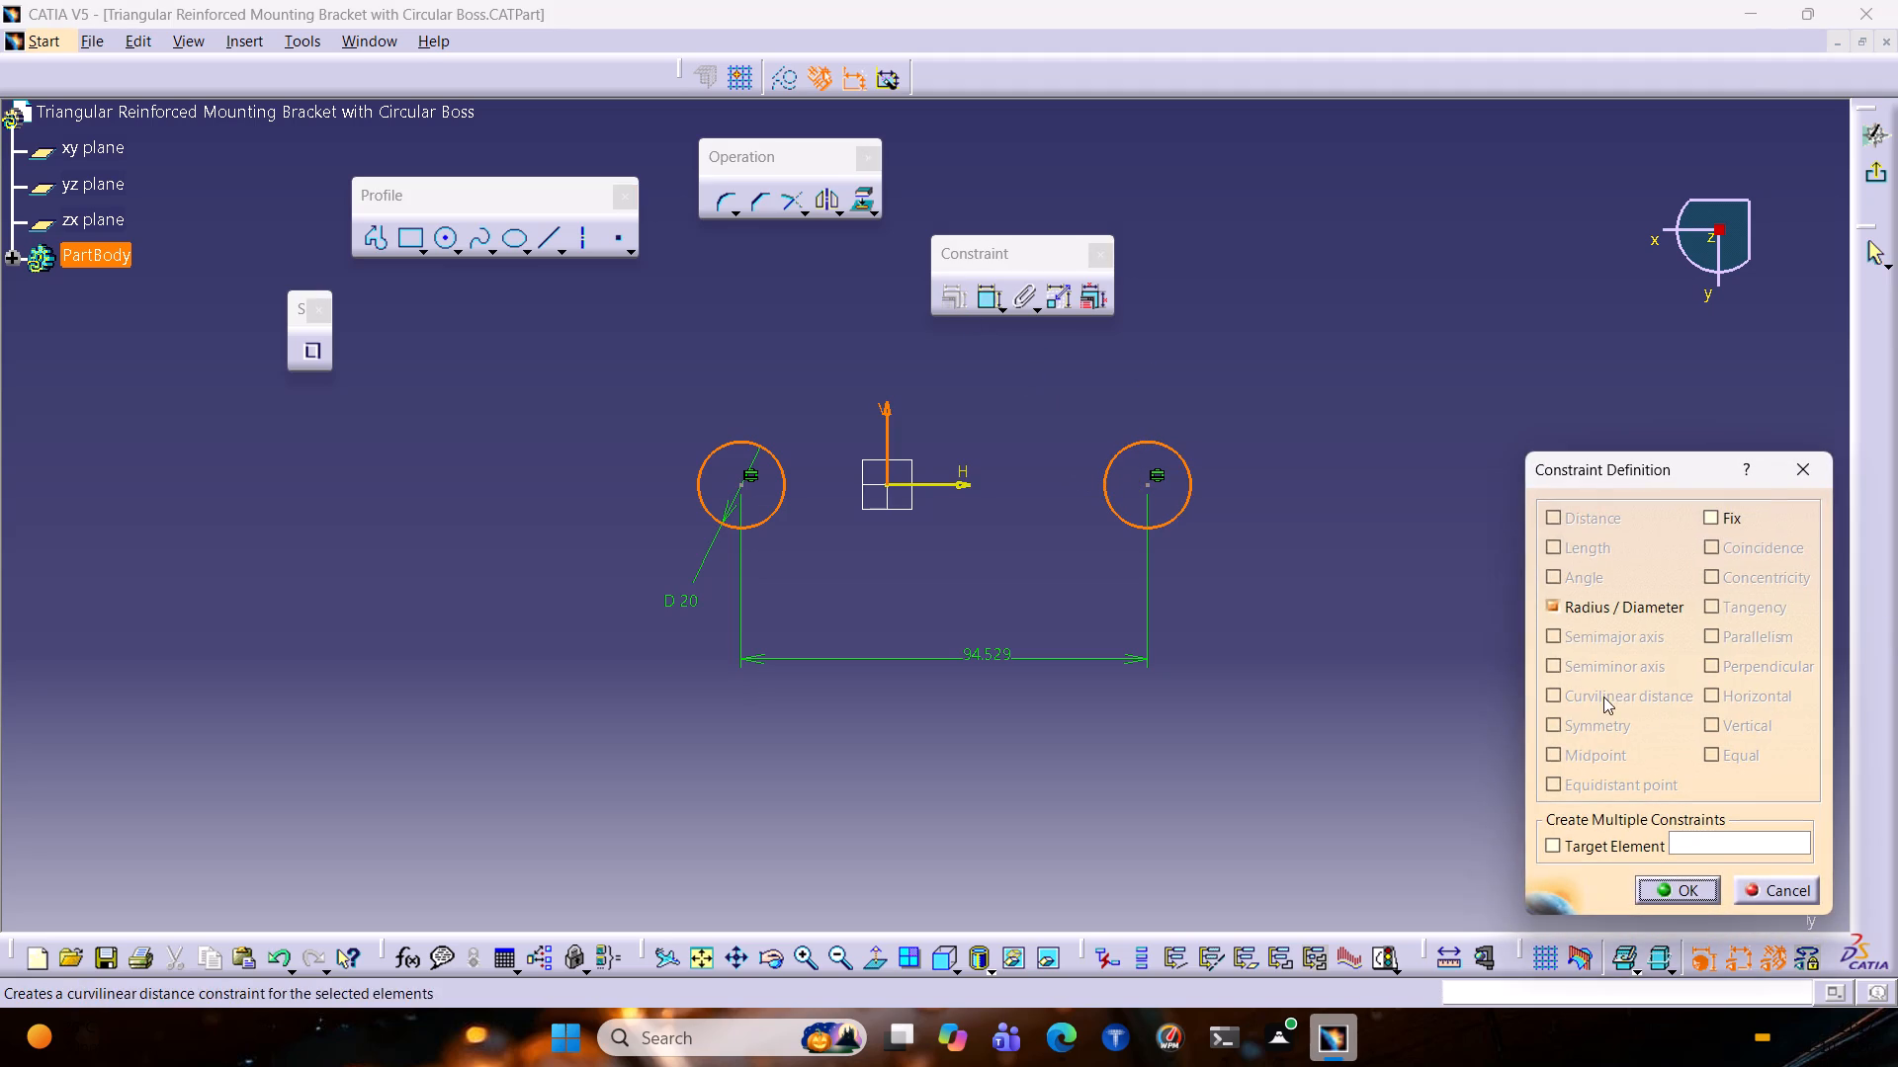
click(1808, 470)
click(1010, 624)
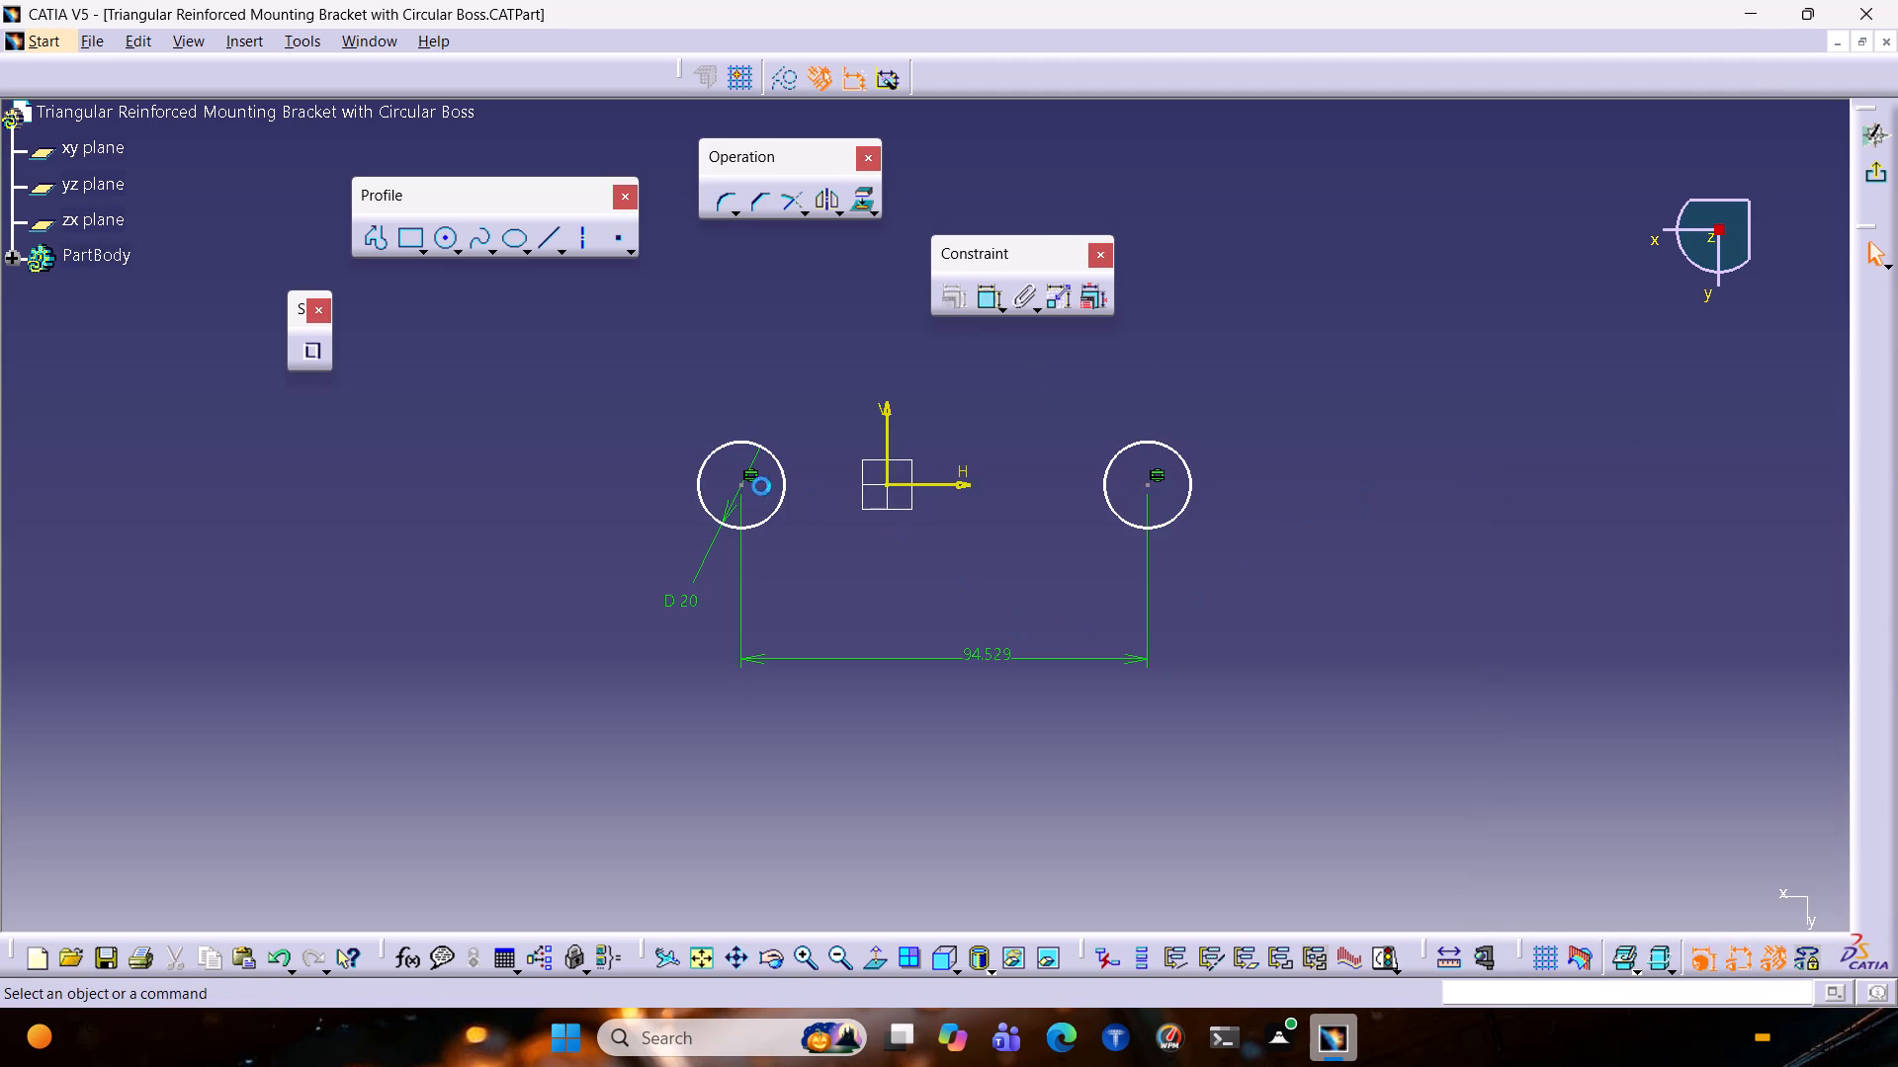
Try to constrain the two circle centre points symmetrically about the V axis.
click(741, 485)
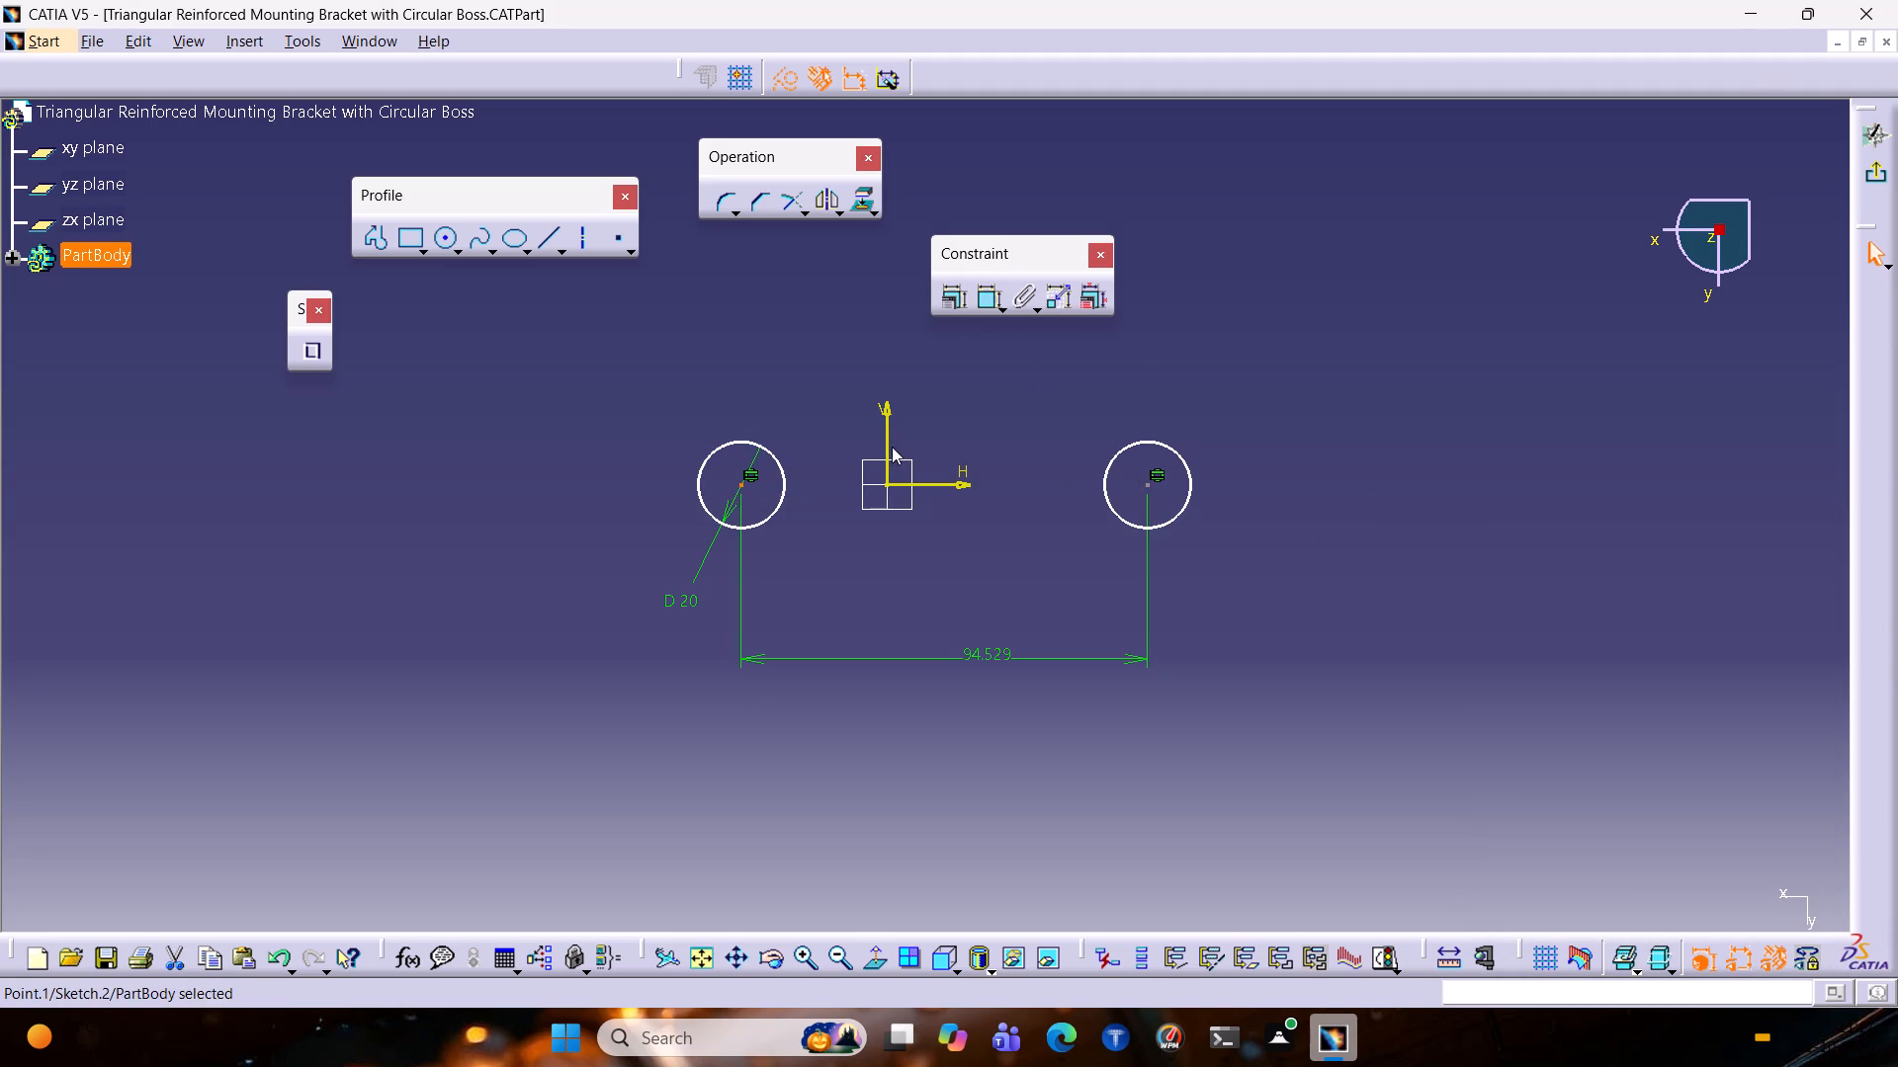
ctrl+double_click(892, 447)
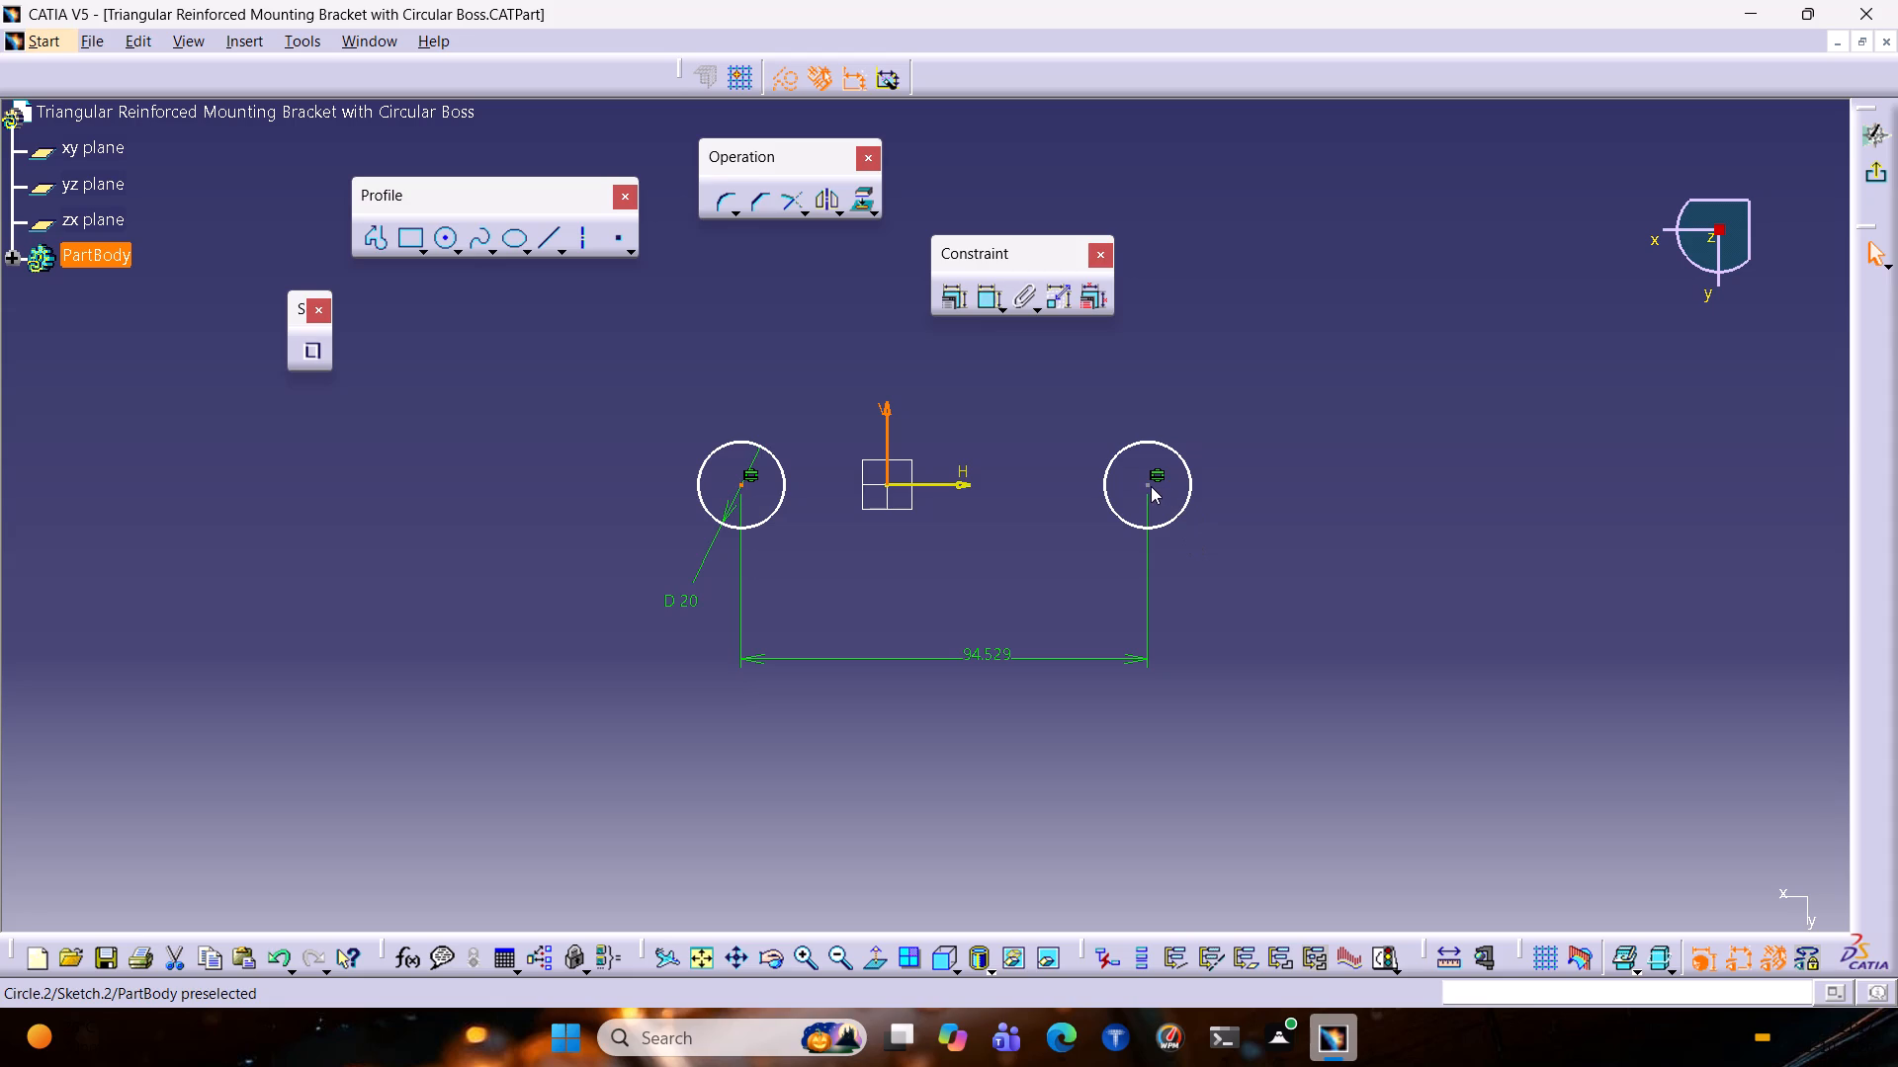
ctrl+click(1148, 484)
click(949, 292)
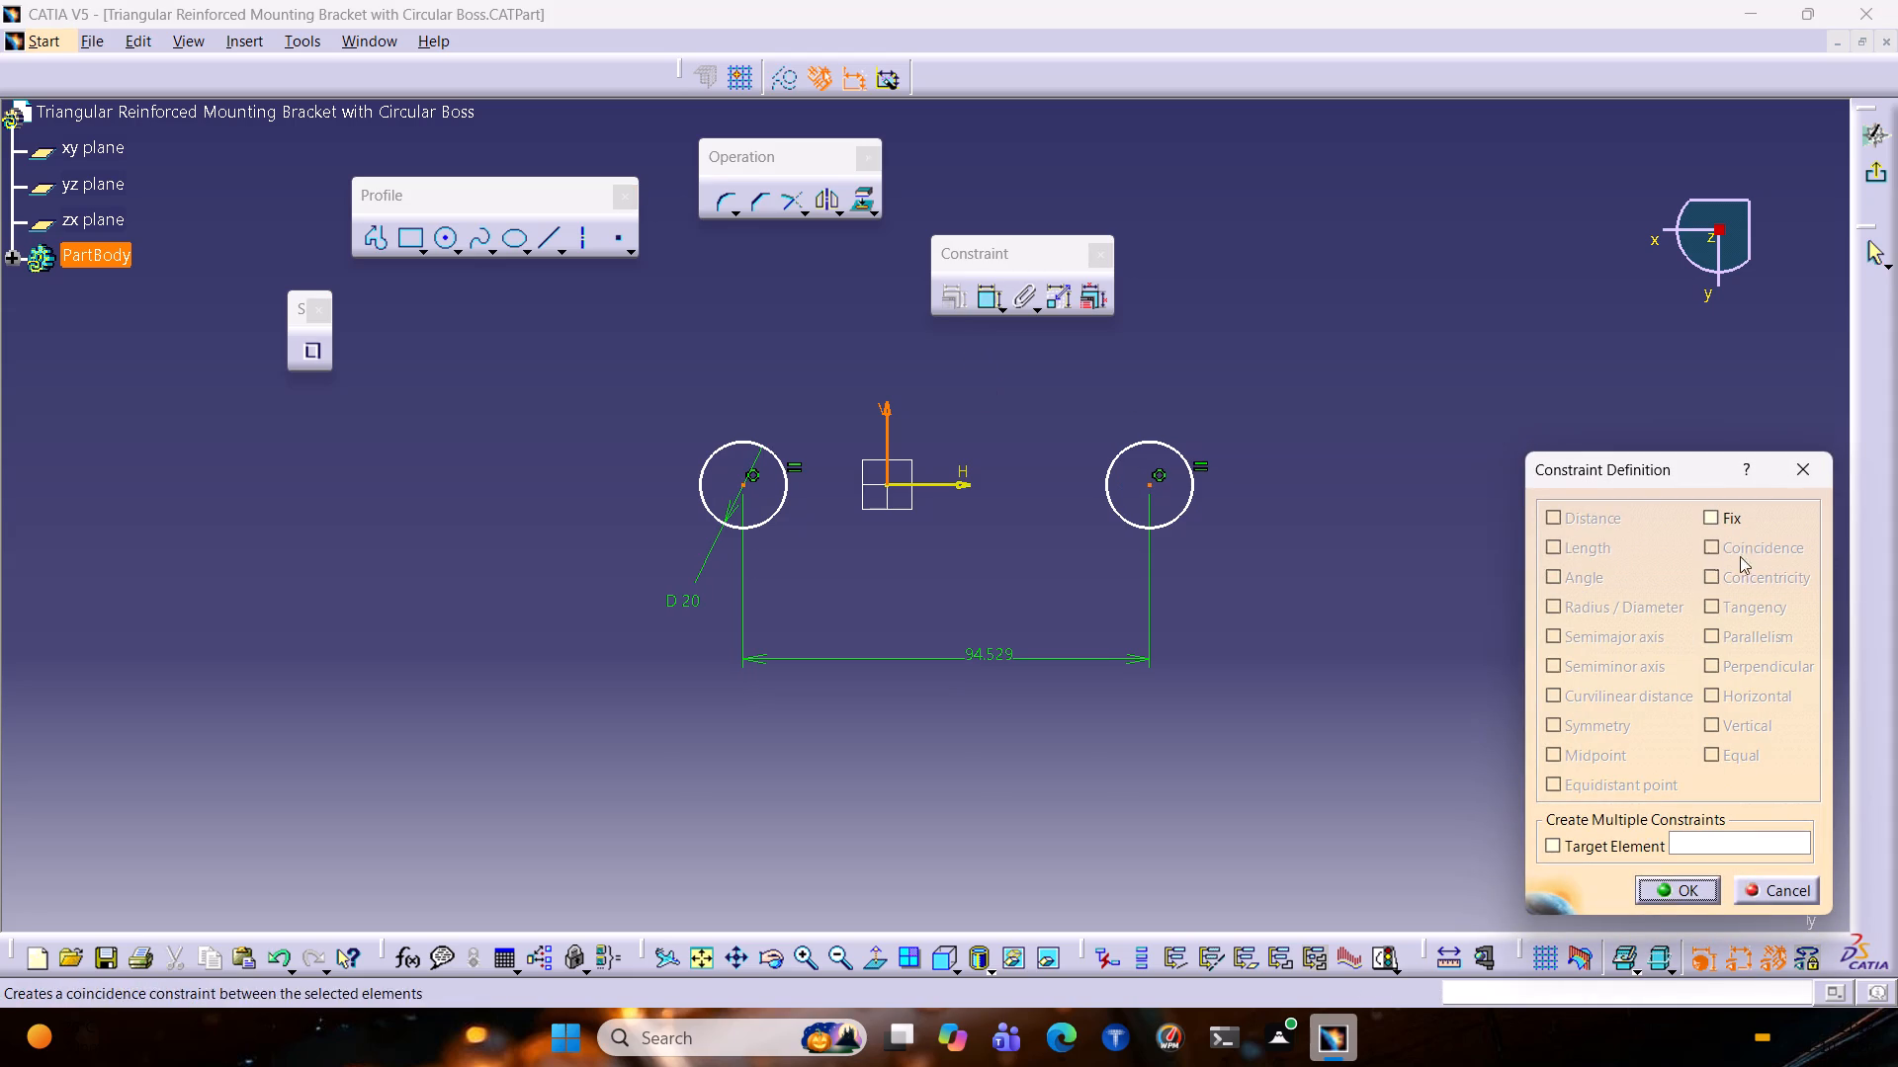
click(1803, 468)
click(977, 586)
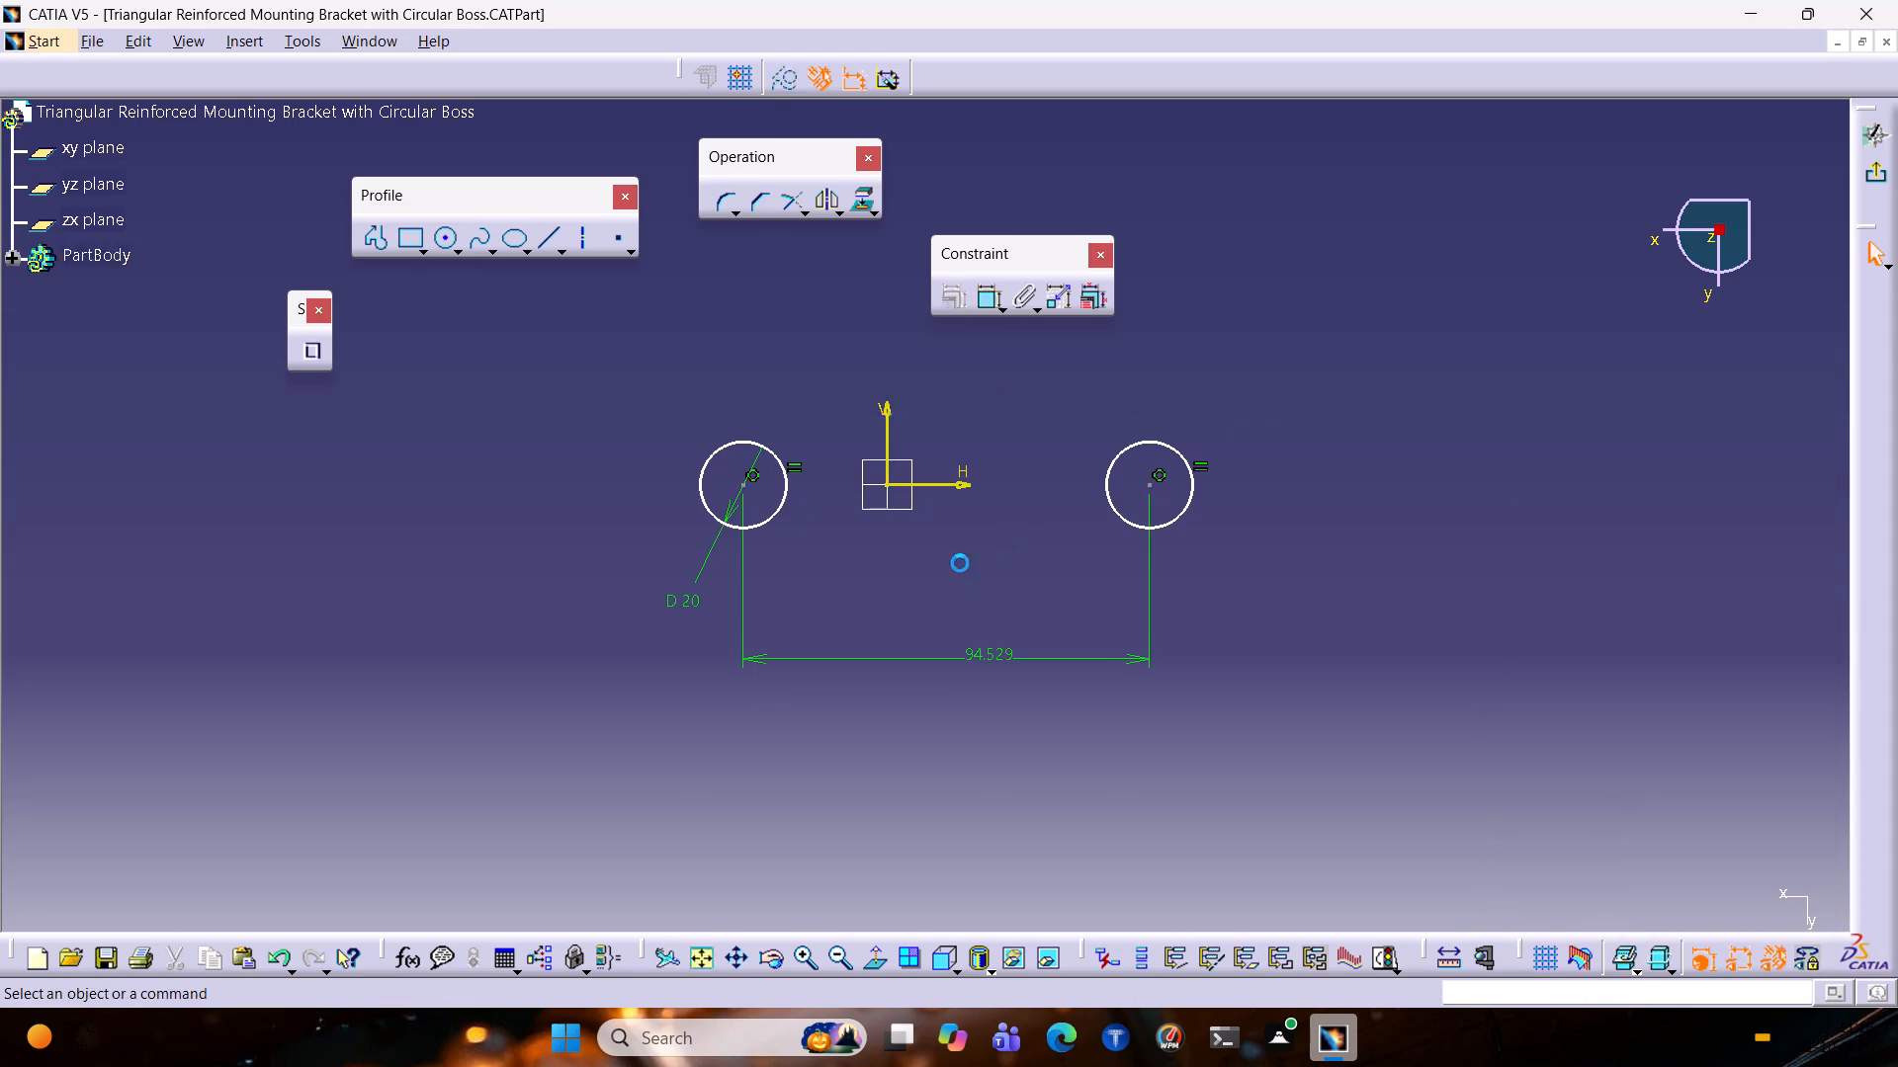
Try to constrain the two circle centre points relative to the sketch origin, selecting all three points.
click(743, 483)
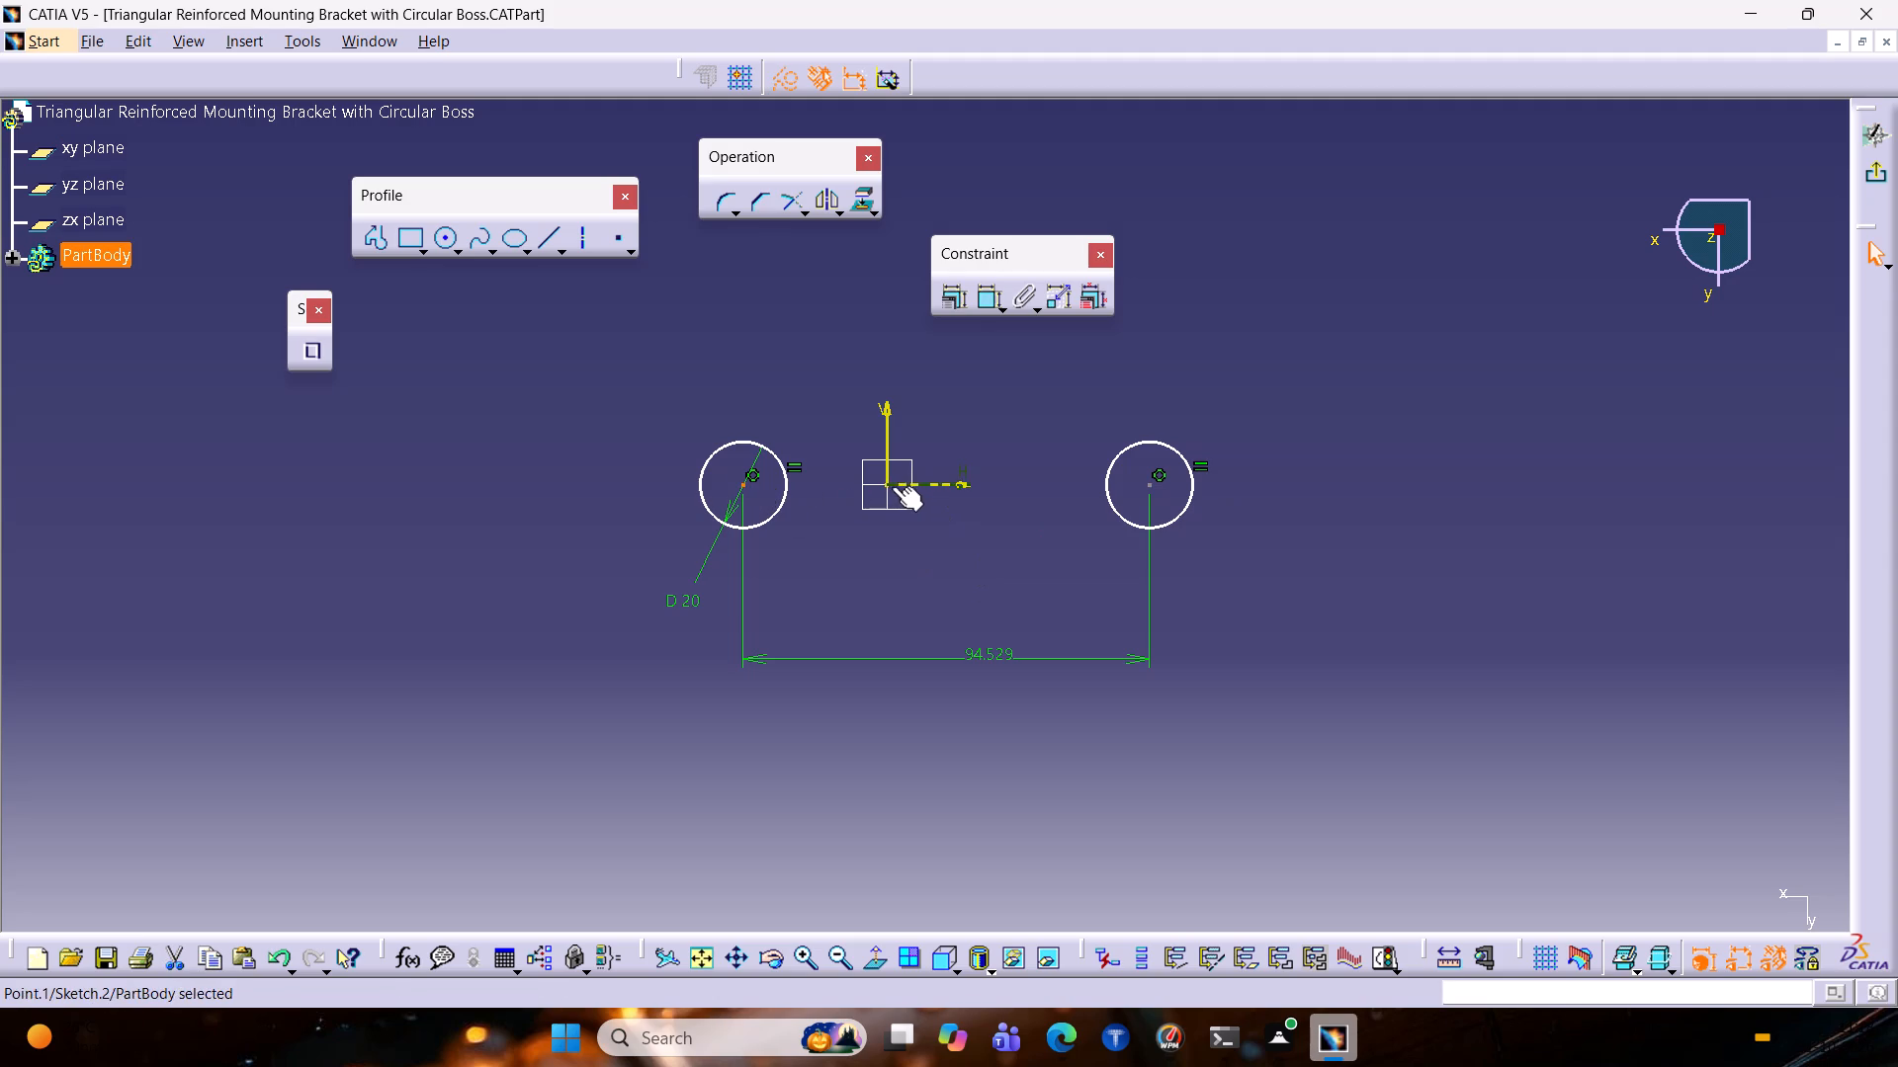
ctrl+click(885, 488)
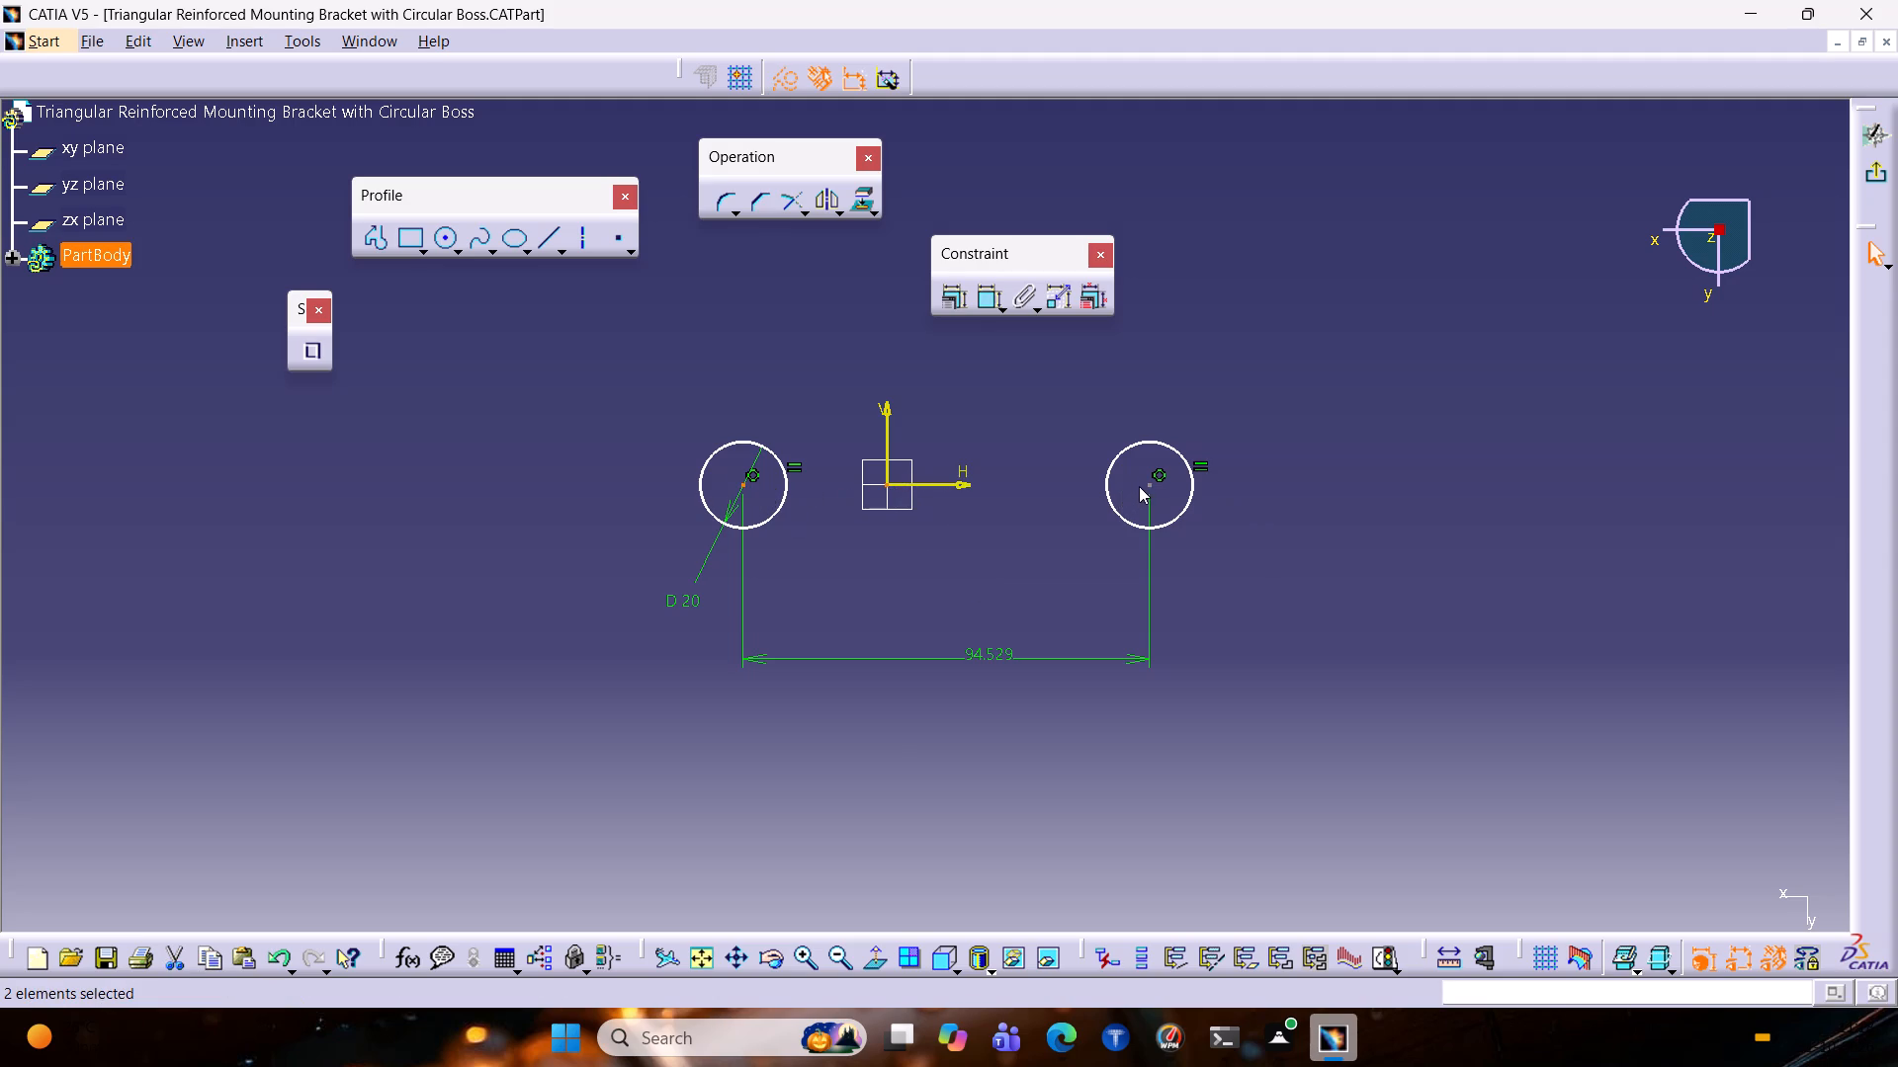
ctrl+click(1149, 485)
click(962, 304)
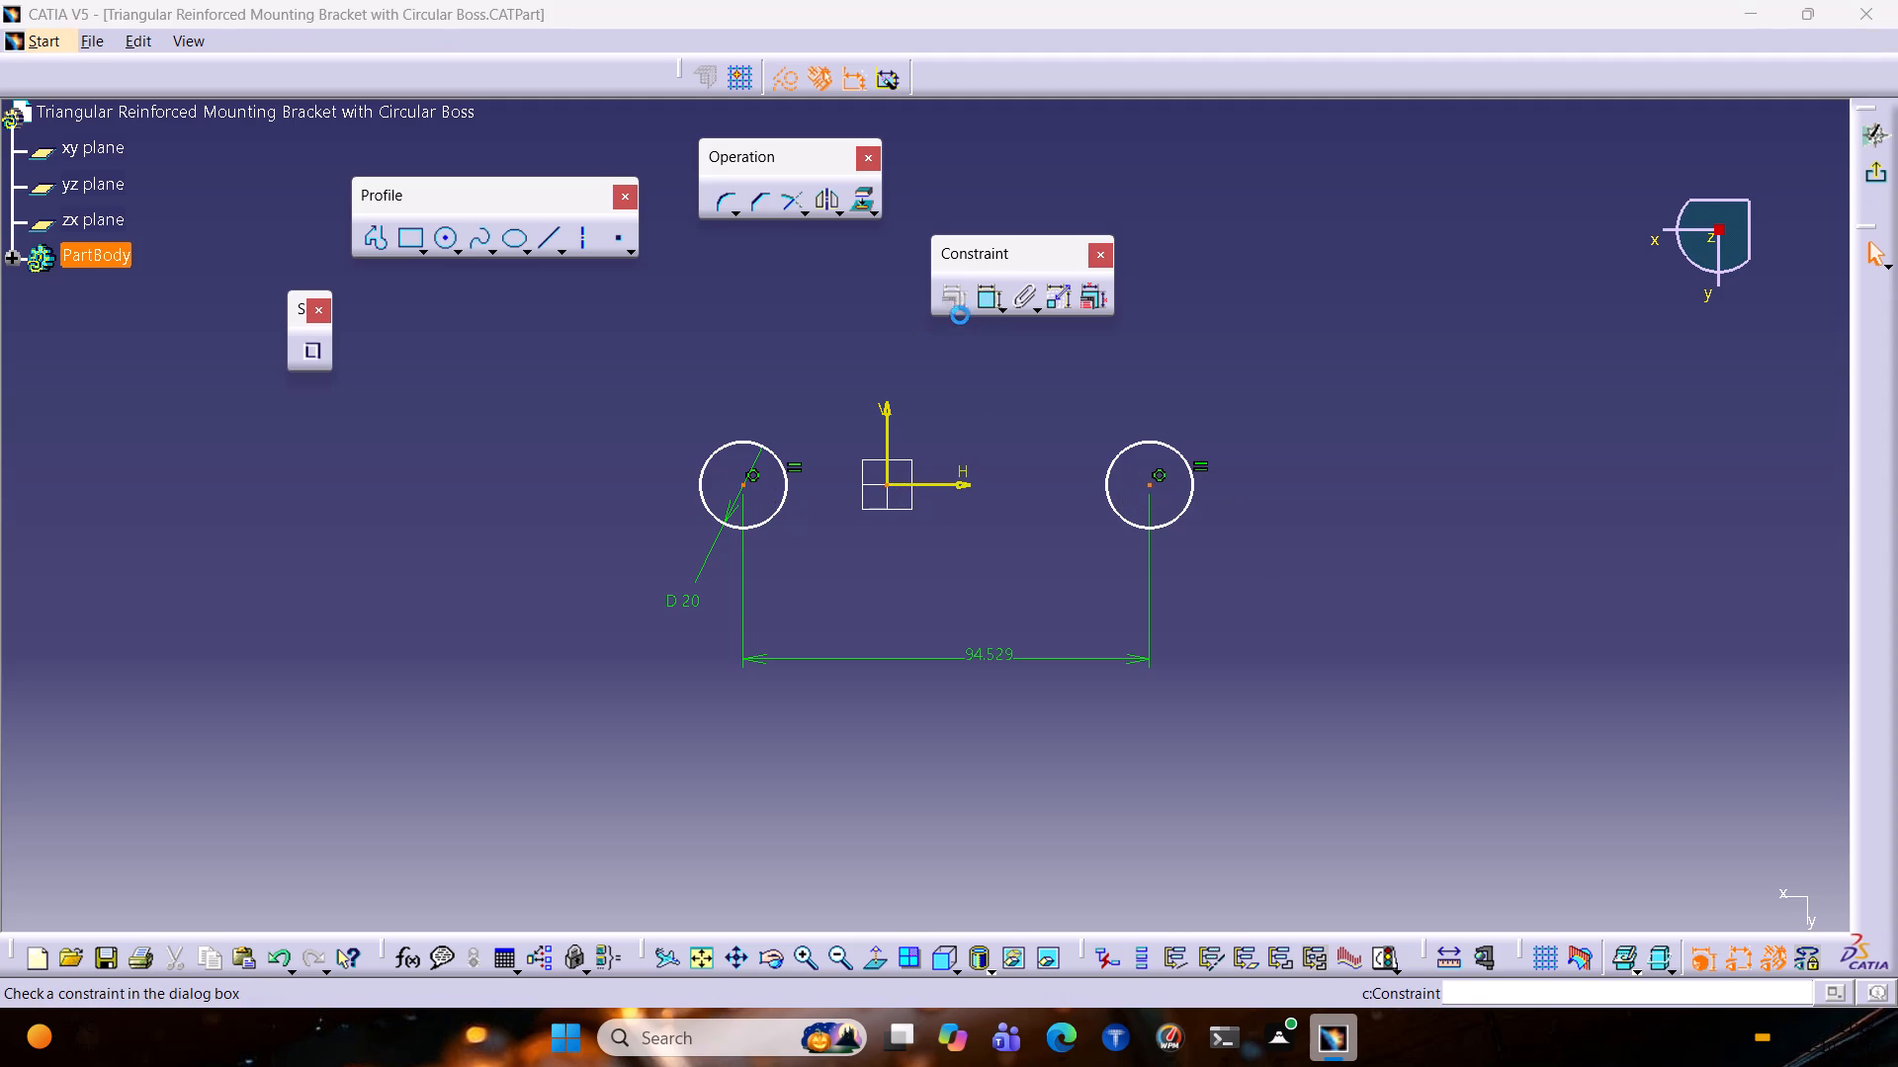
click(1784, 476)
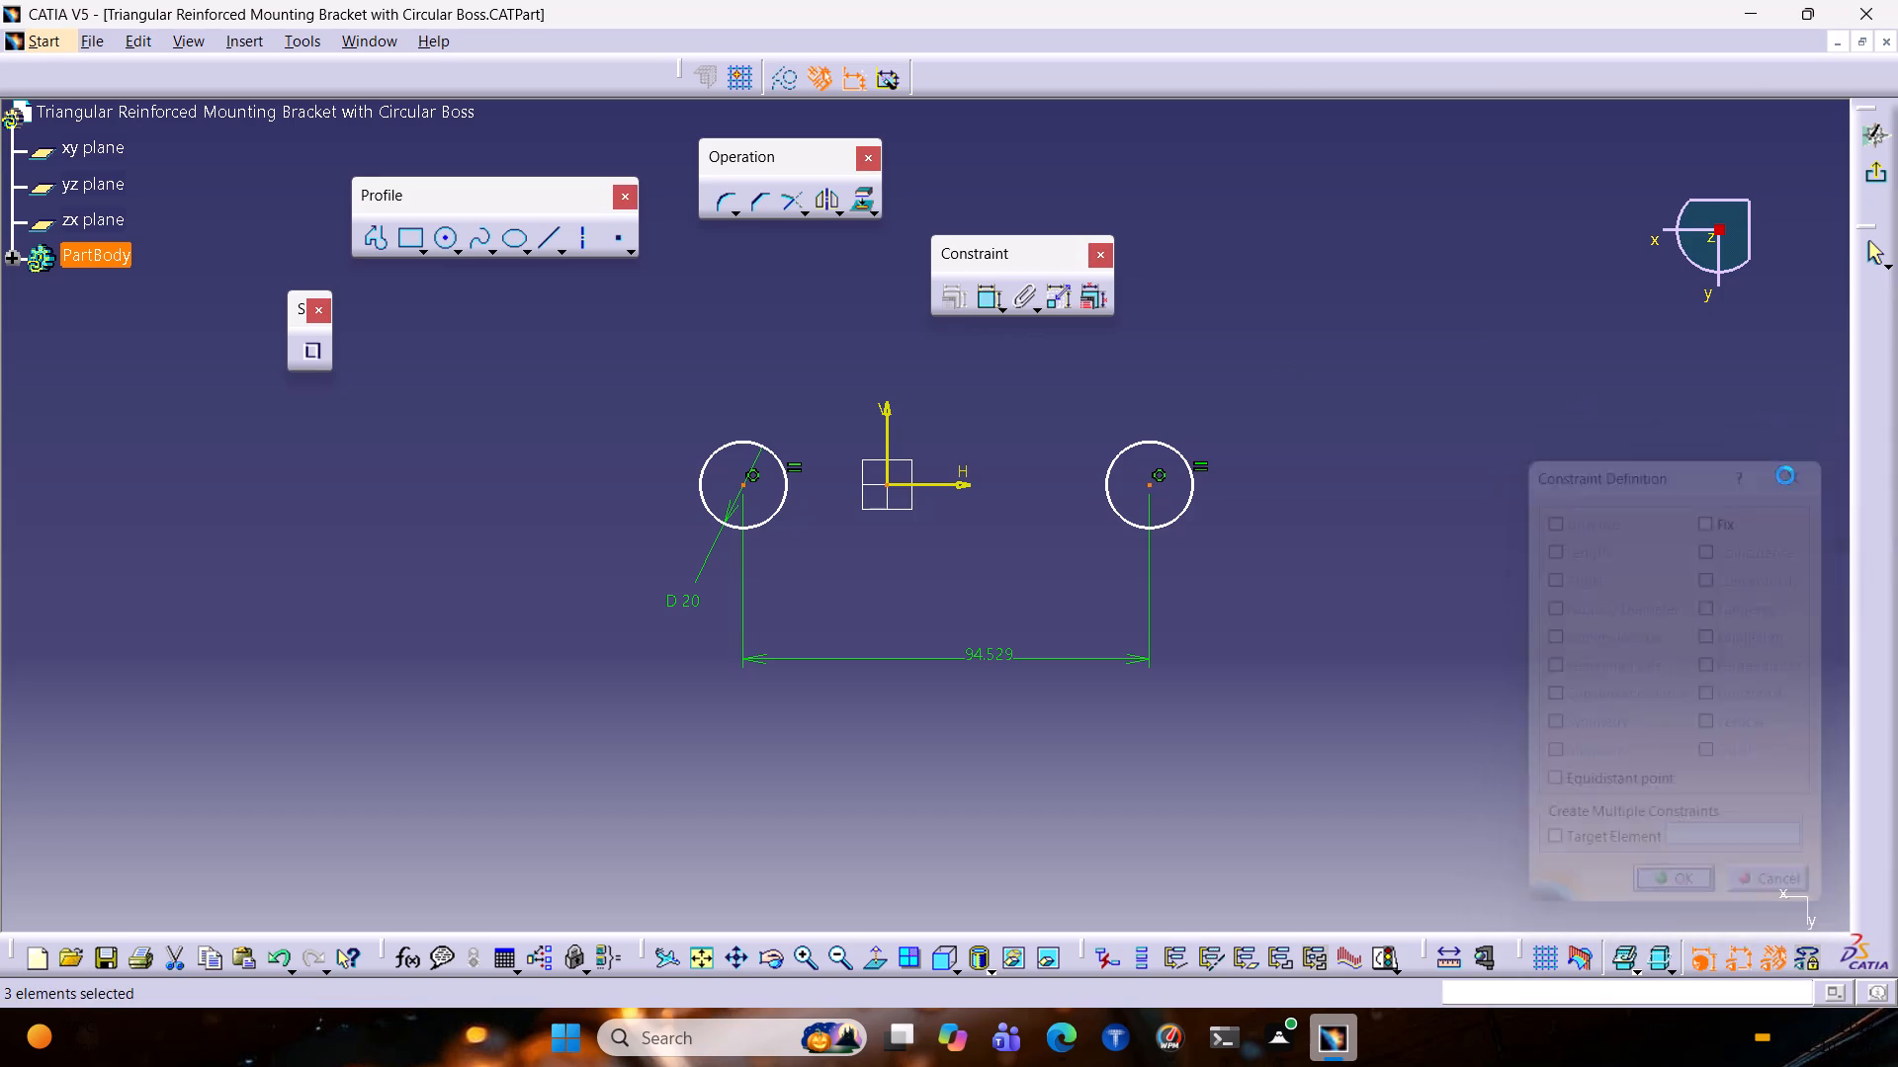
Delete the distance dimension between the two circle centres.
click(1055, 681)
click(1005, 651)
key(Delete)
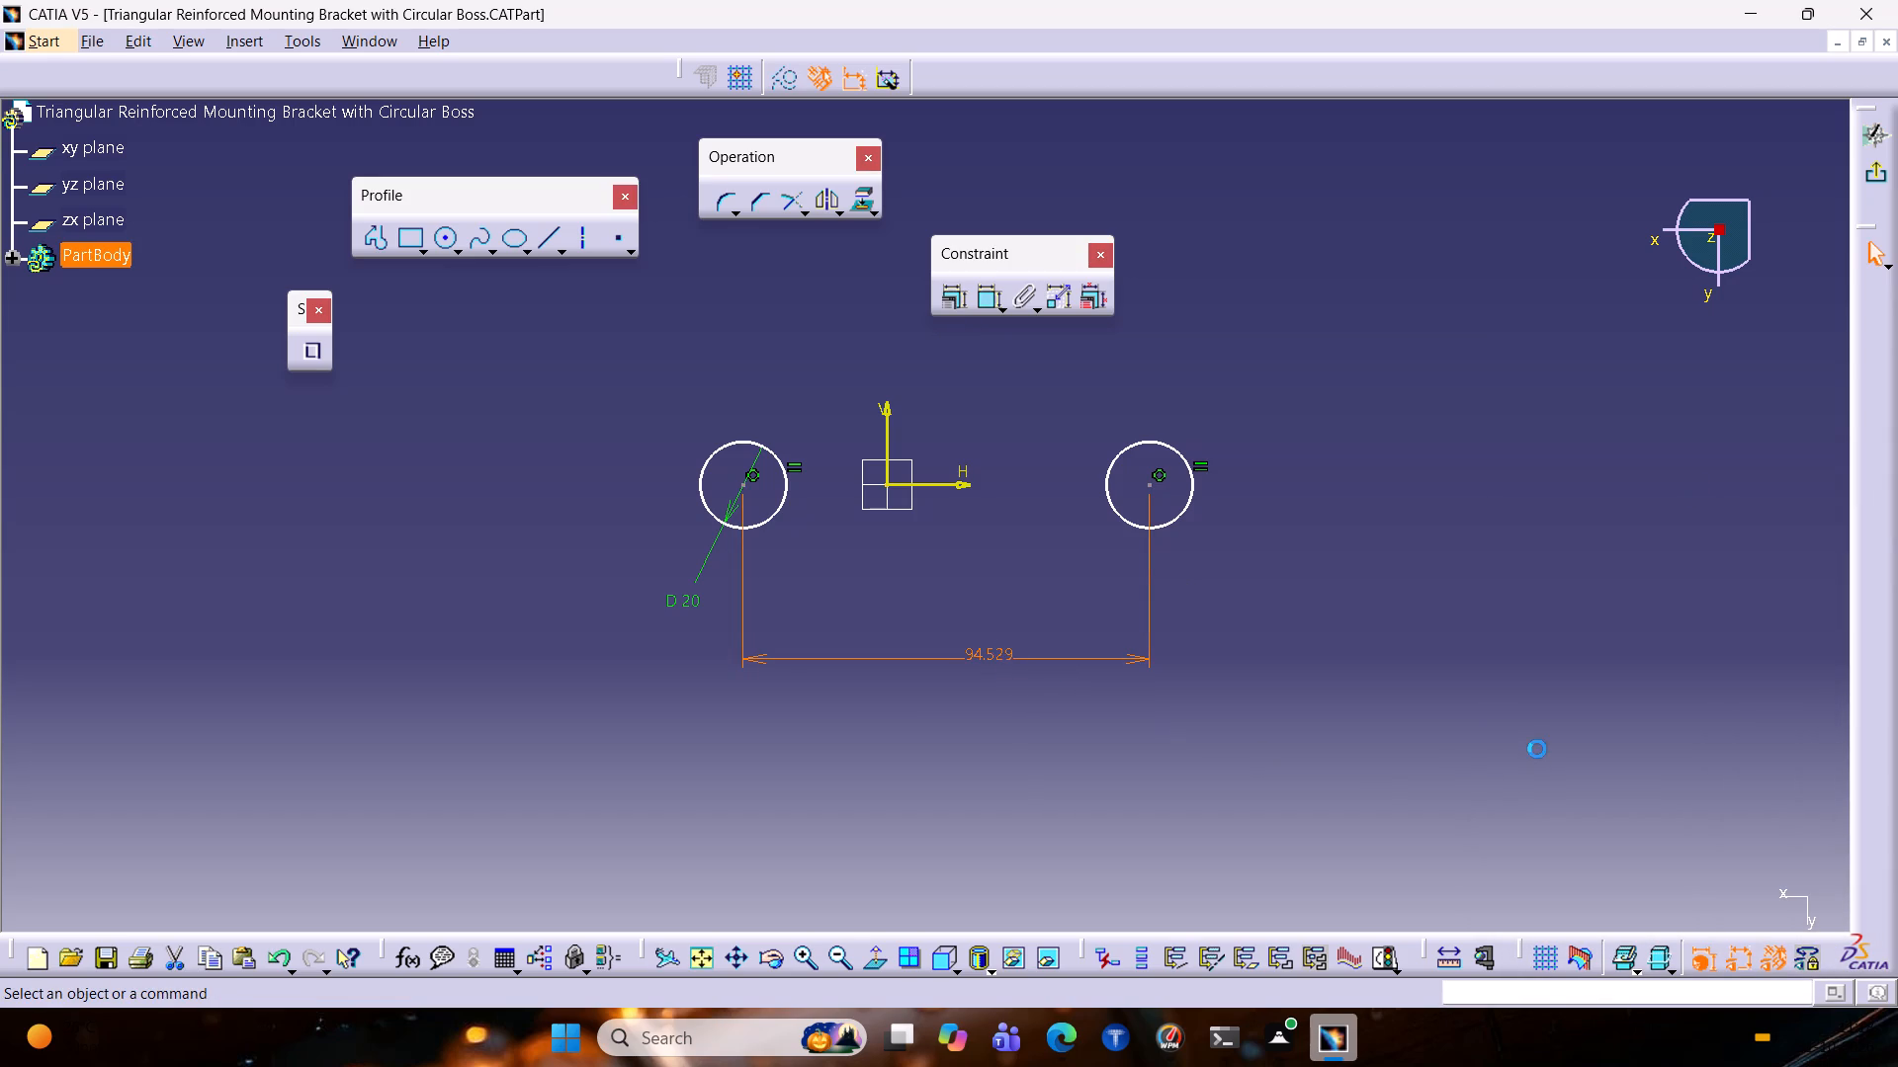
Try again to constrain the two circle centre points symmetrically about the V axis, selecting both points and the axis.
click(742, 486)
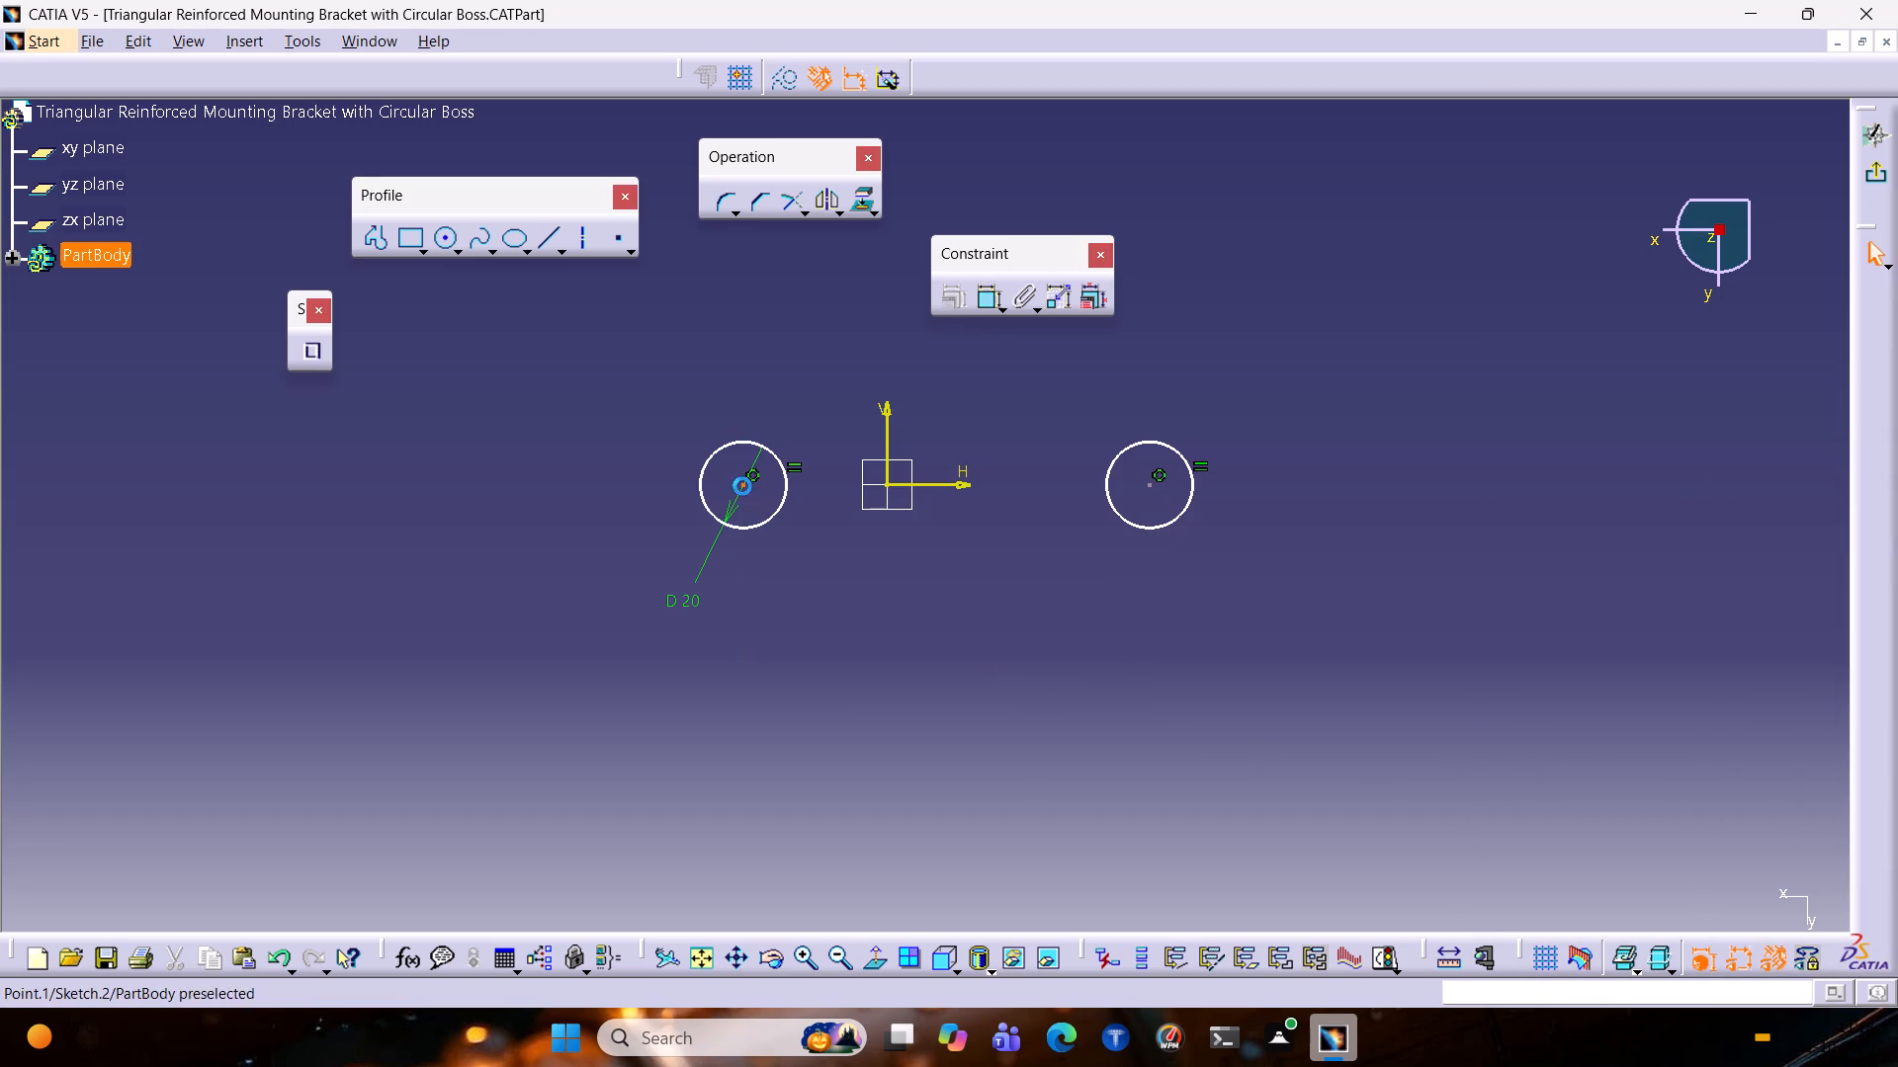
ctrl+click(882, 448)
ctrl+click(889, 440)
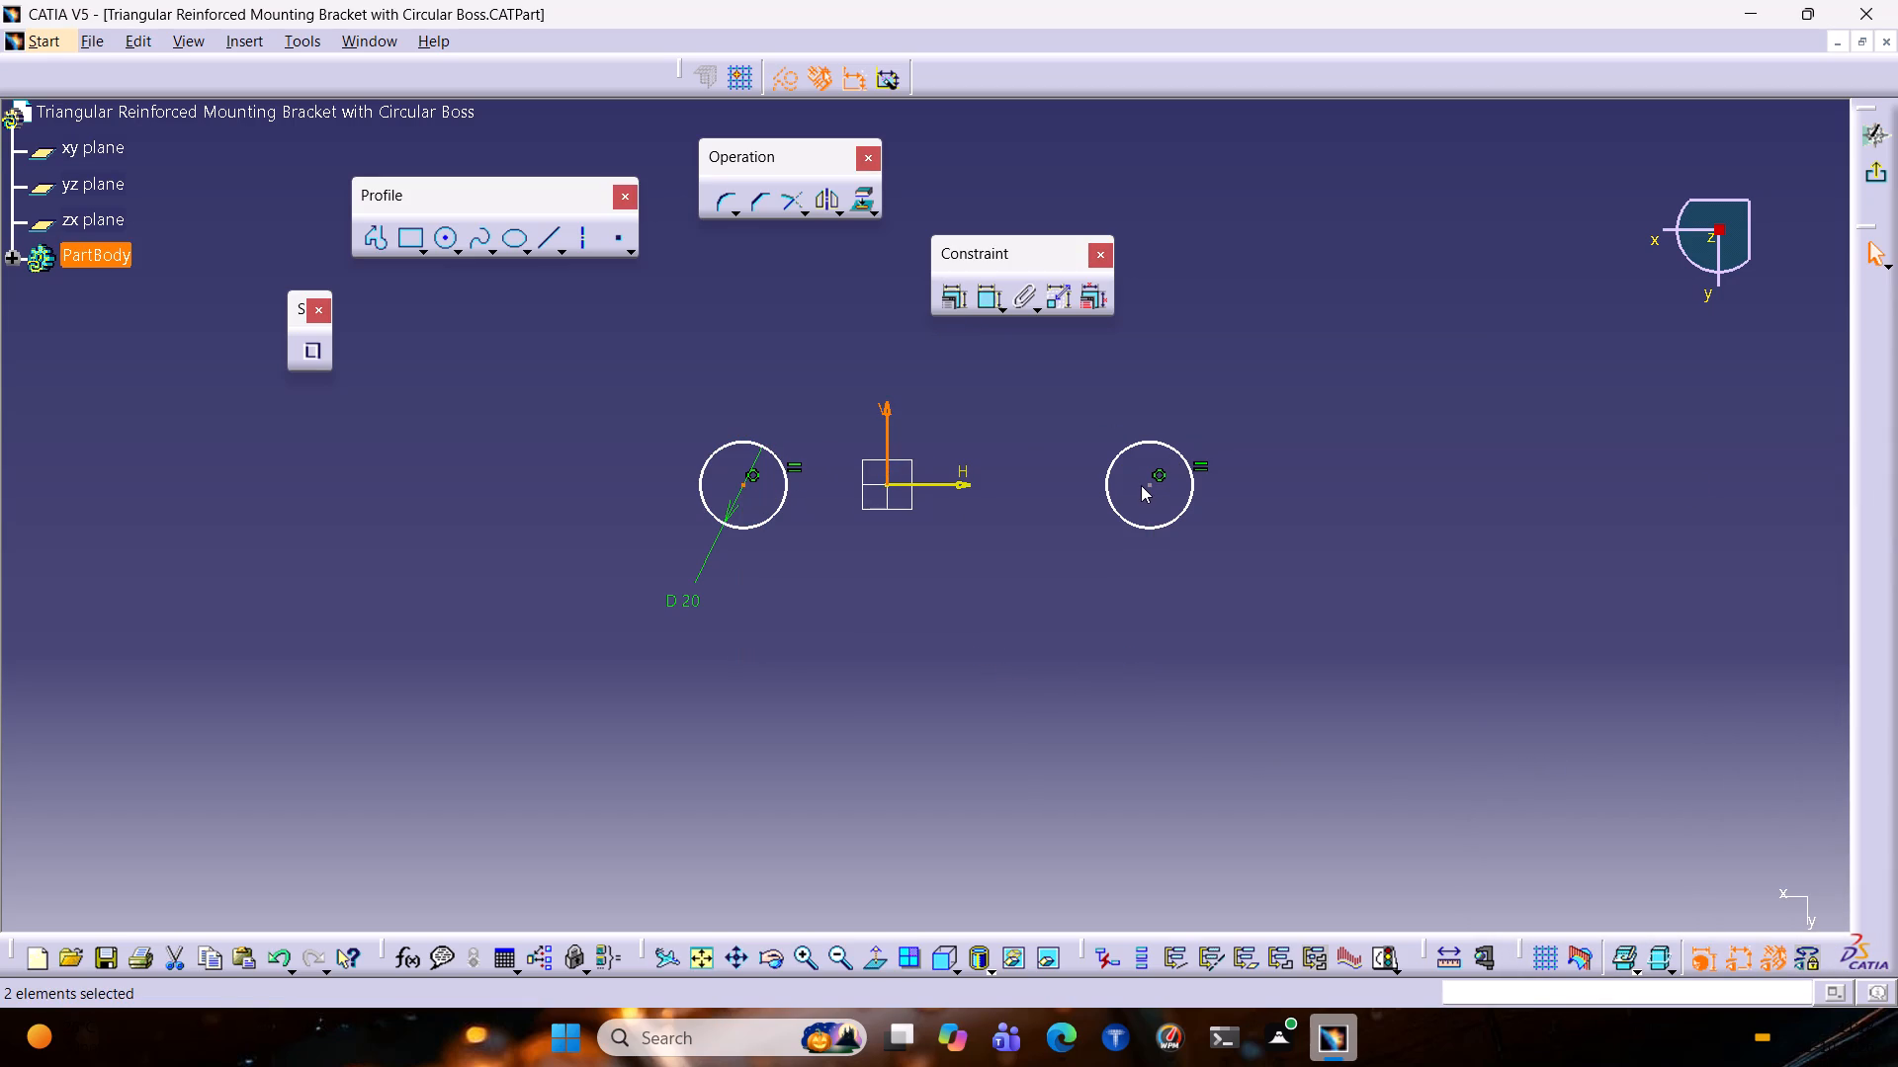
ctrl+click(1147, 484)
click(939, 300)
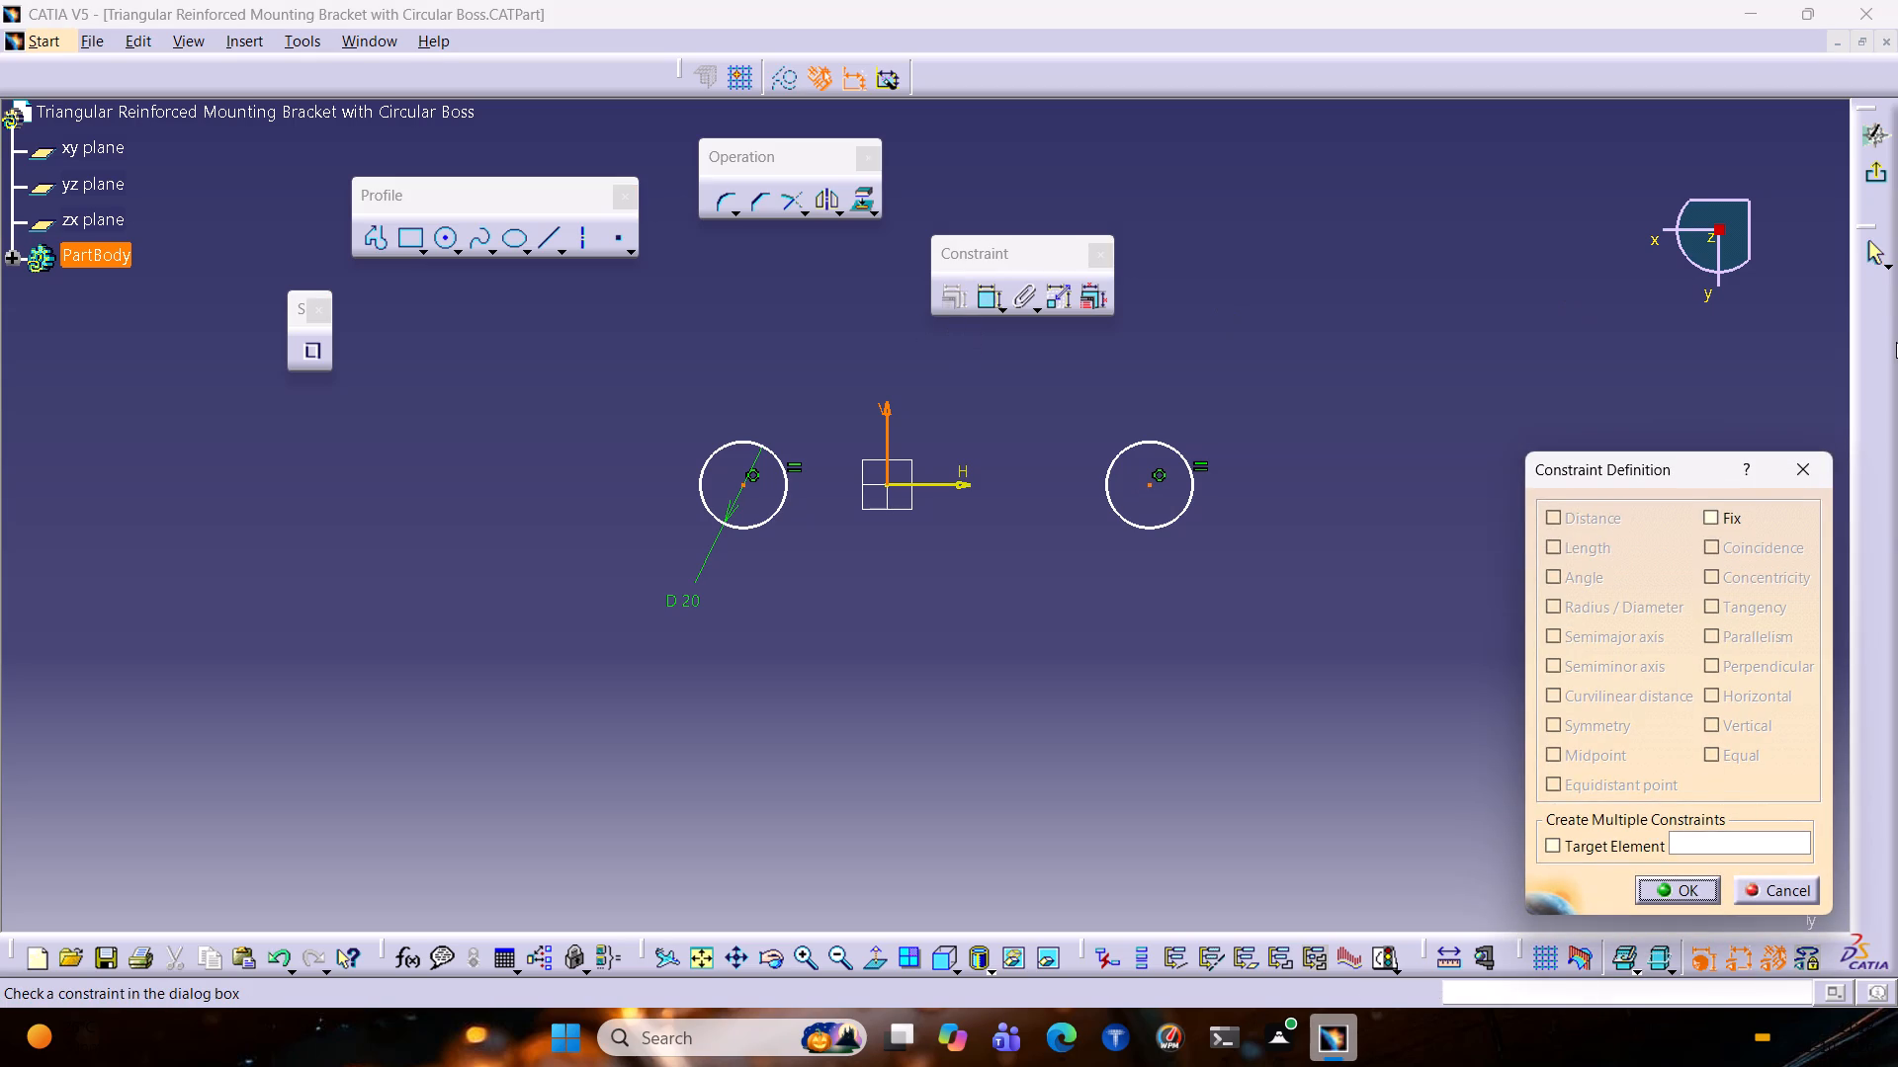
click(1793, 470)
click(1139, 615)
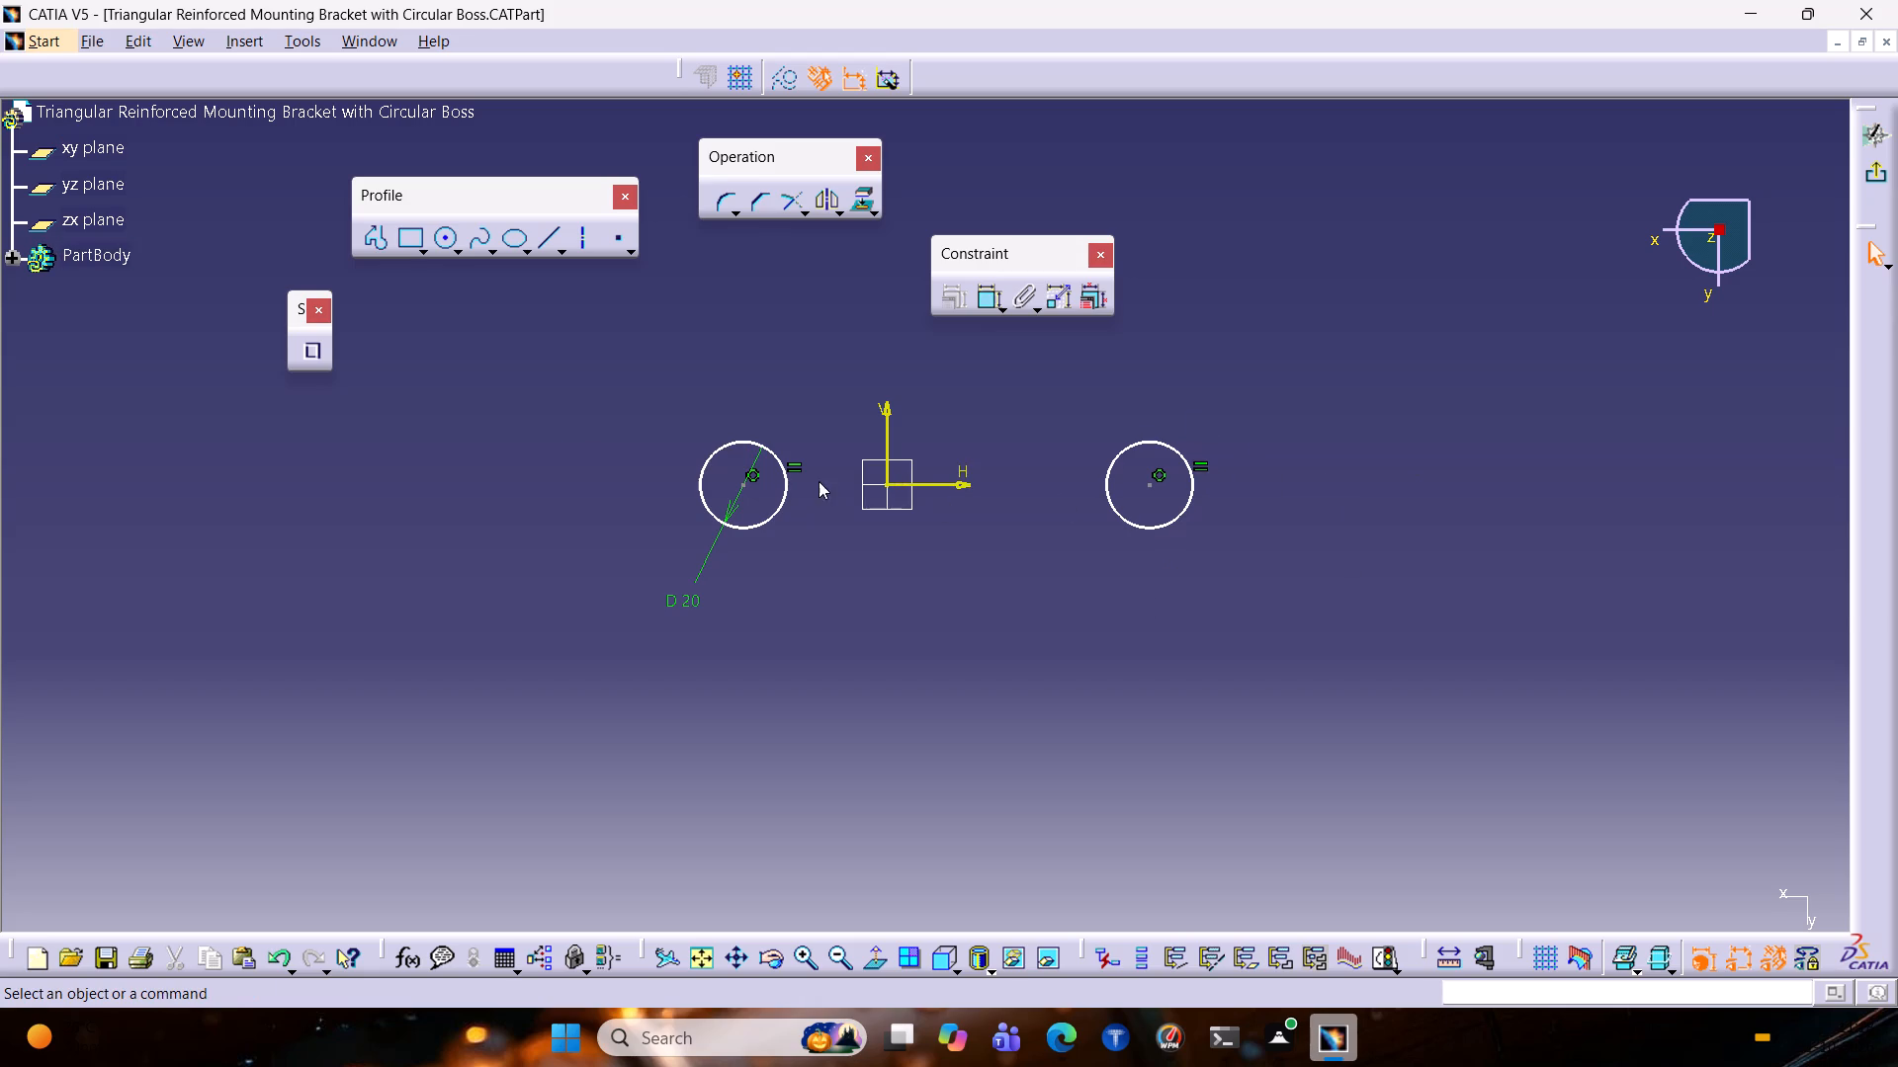
Delete the coincidence constraint between the left circle's centre and the H axis.
click(737, 486)
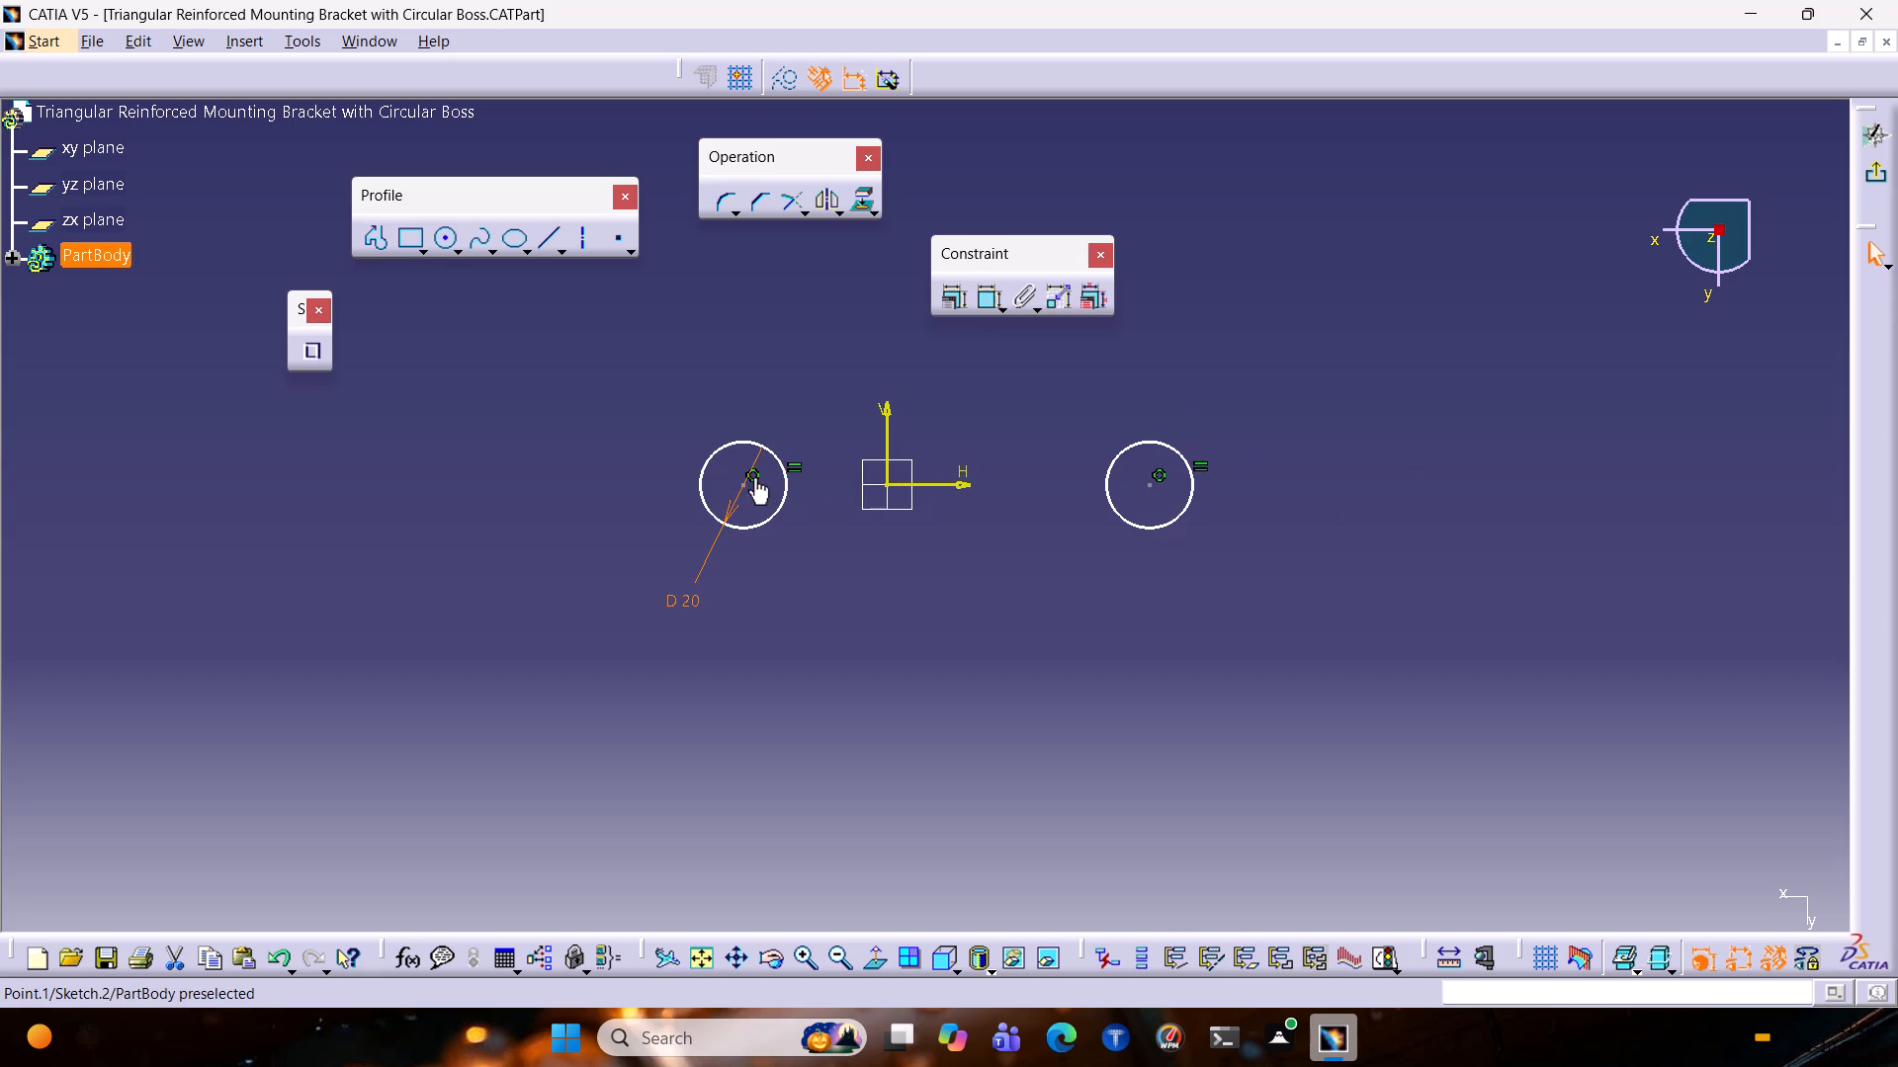
click(753, 476)
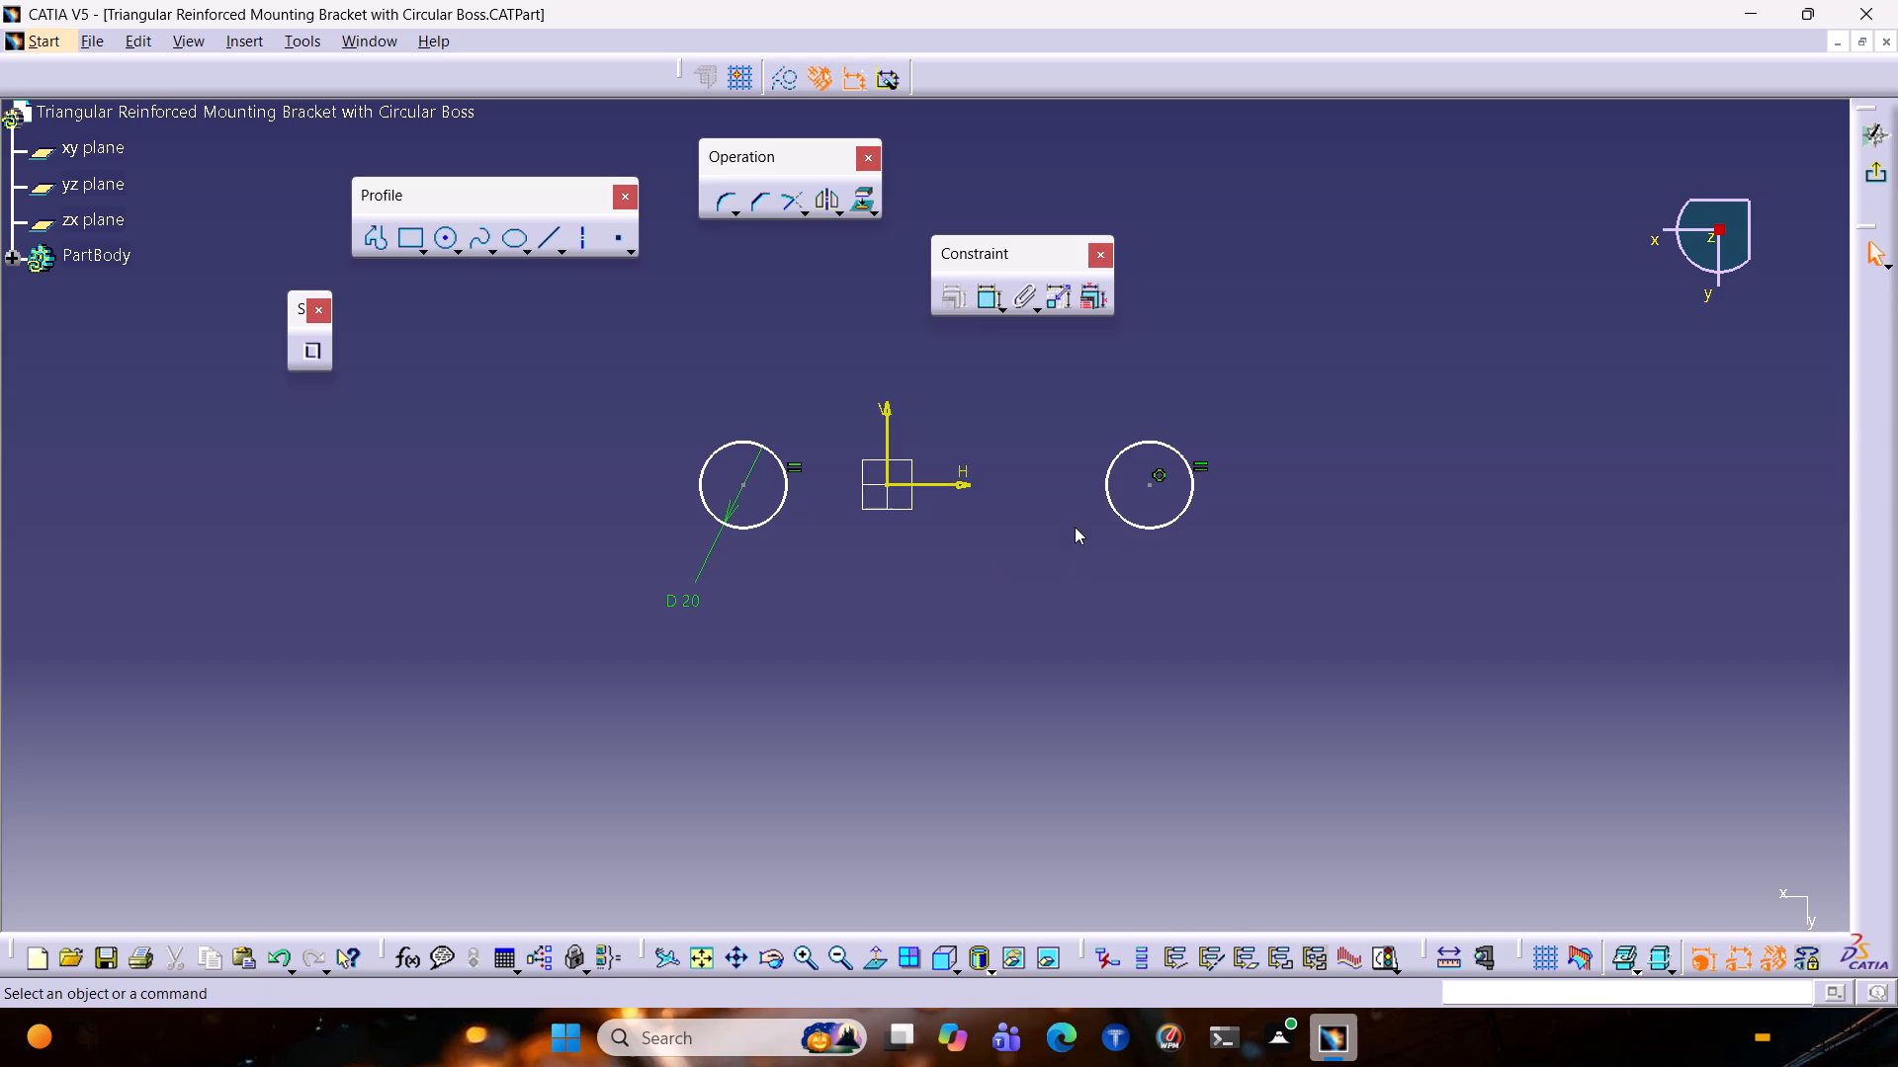
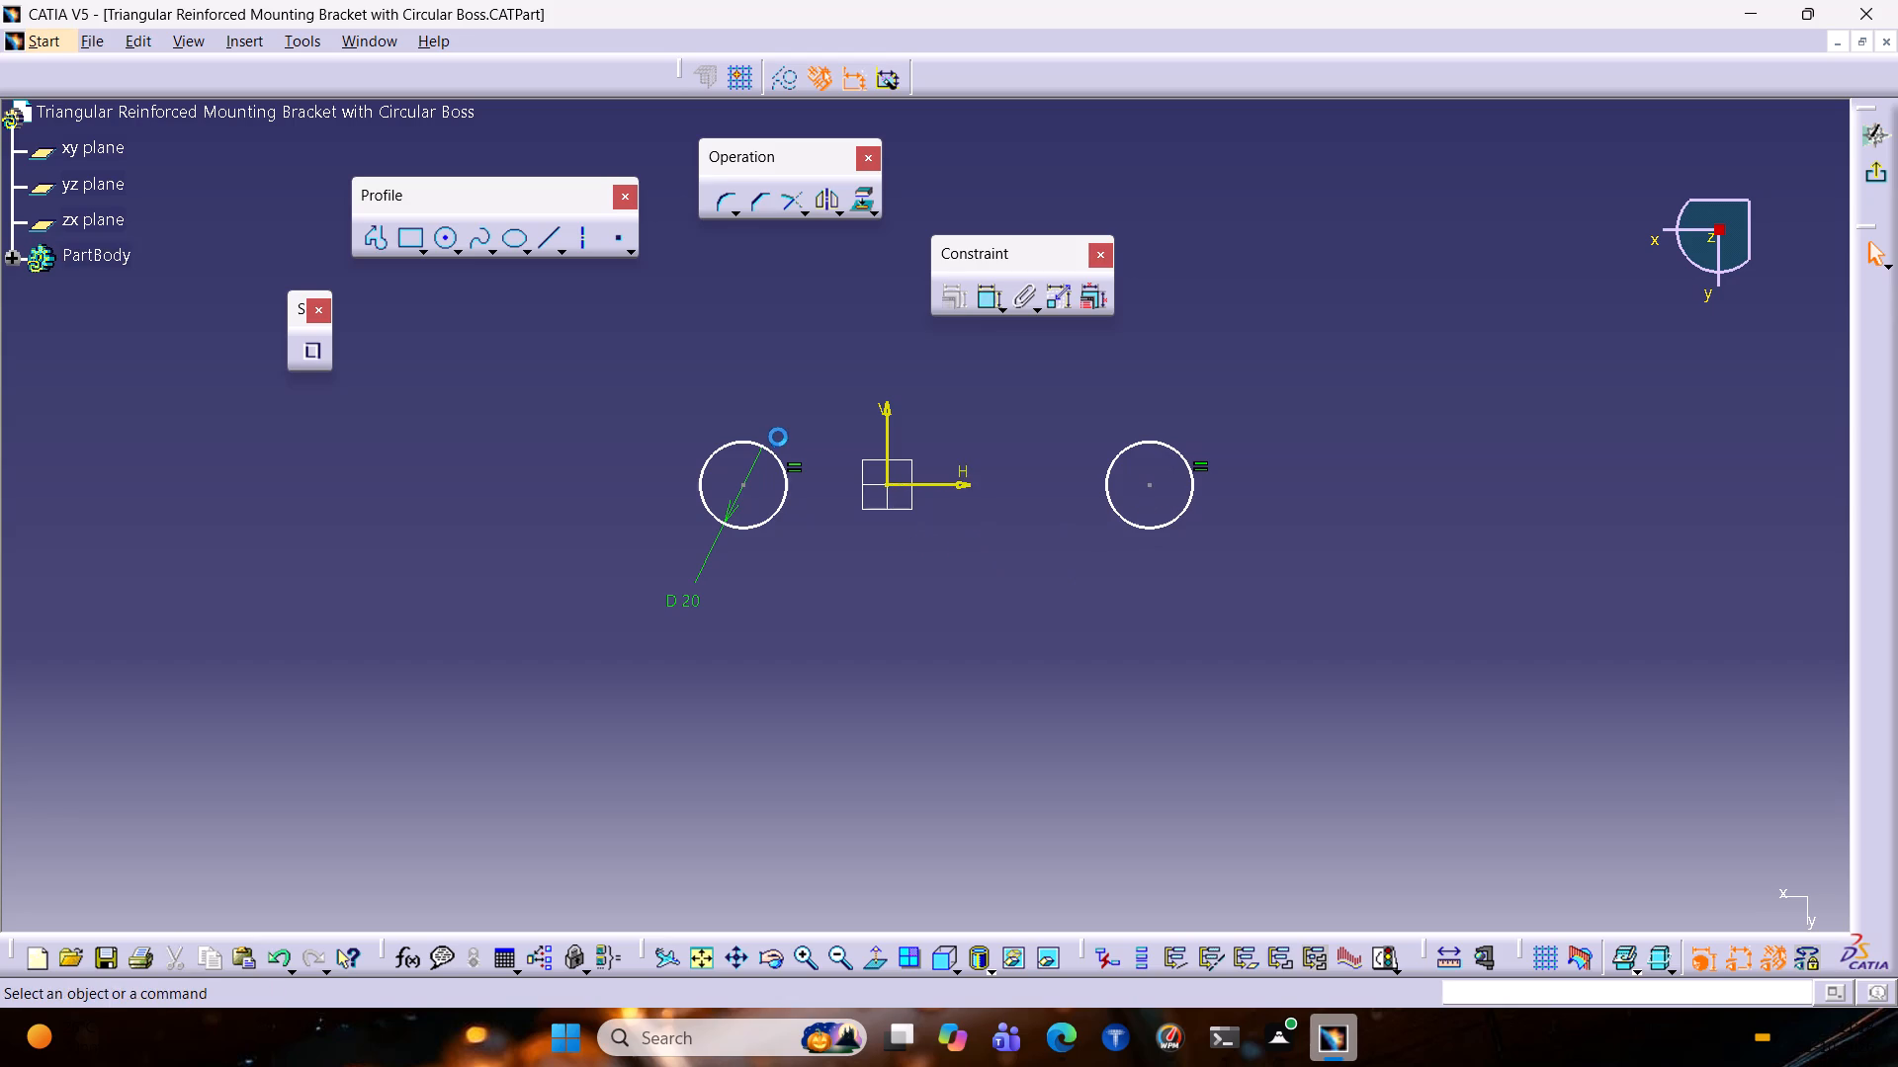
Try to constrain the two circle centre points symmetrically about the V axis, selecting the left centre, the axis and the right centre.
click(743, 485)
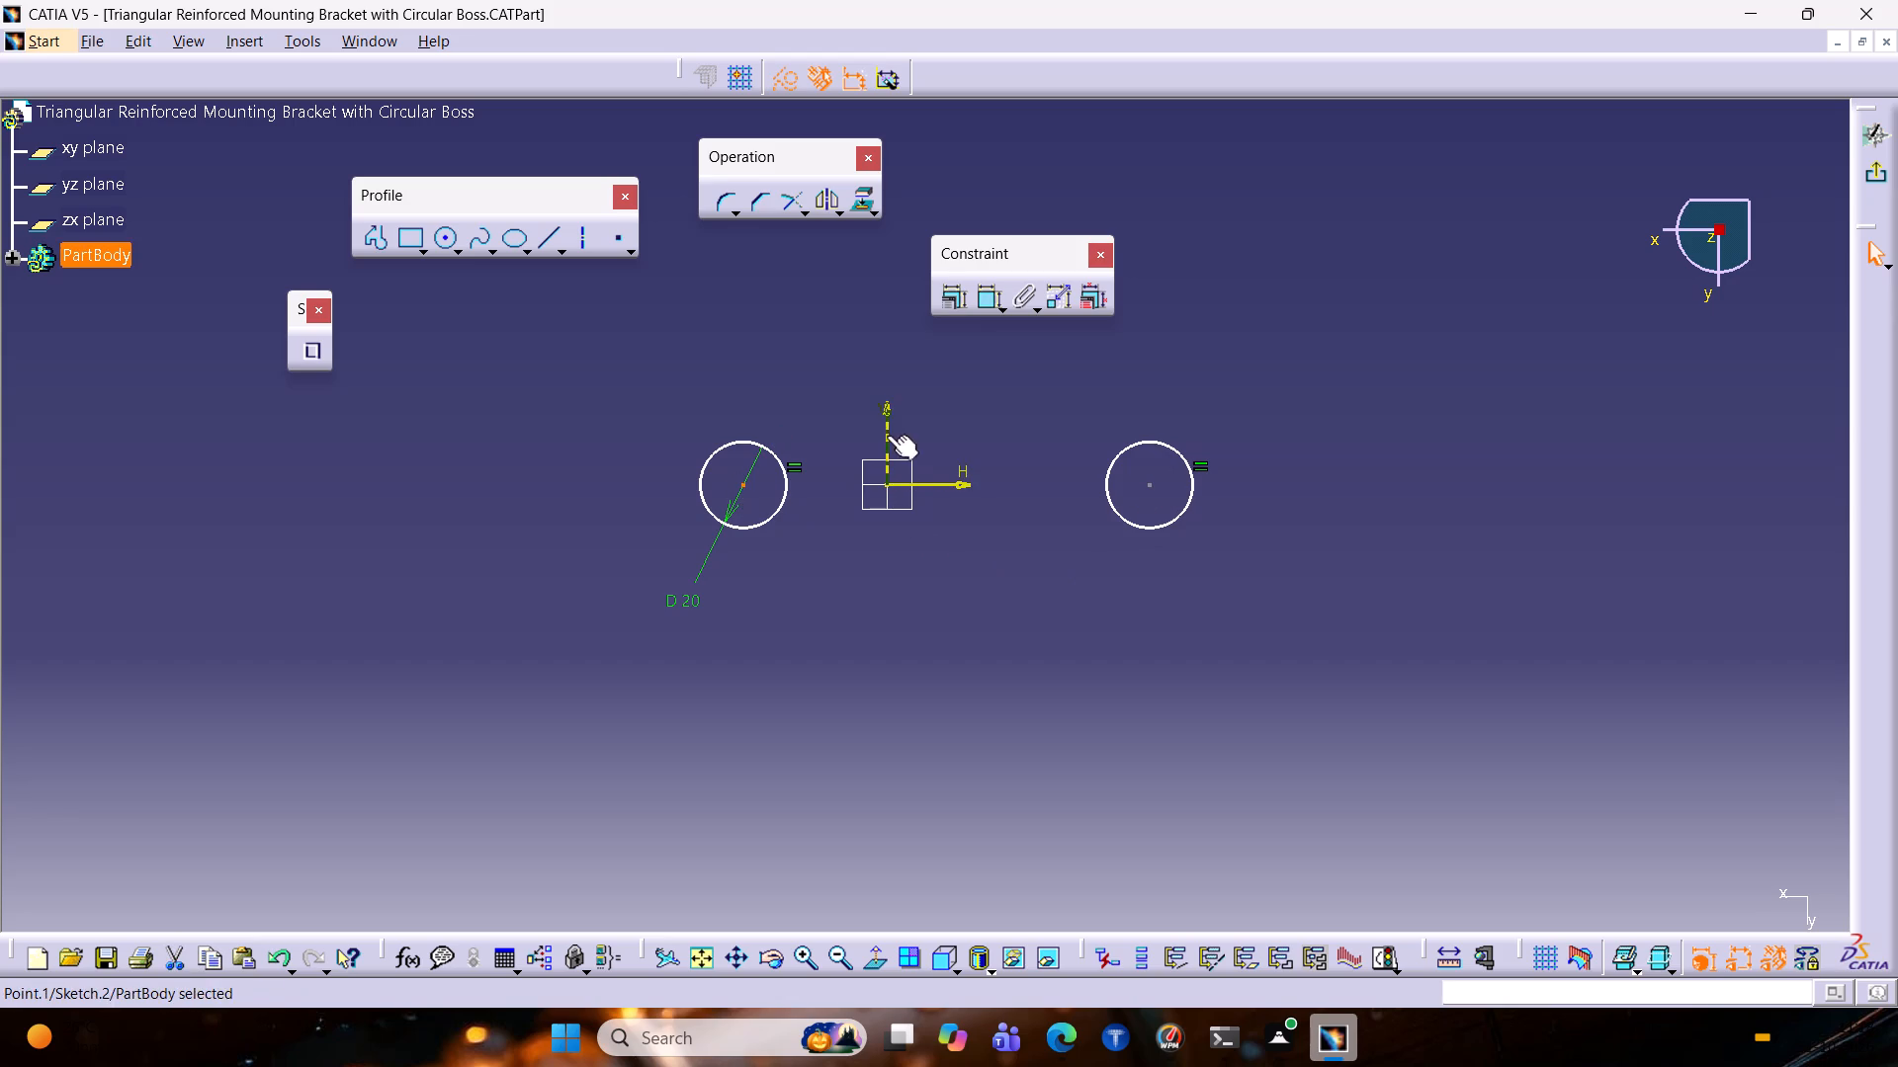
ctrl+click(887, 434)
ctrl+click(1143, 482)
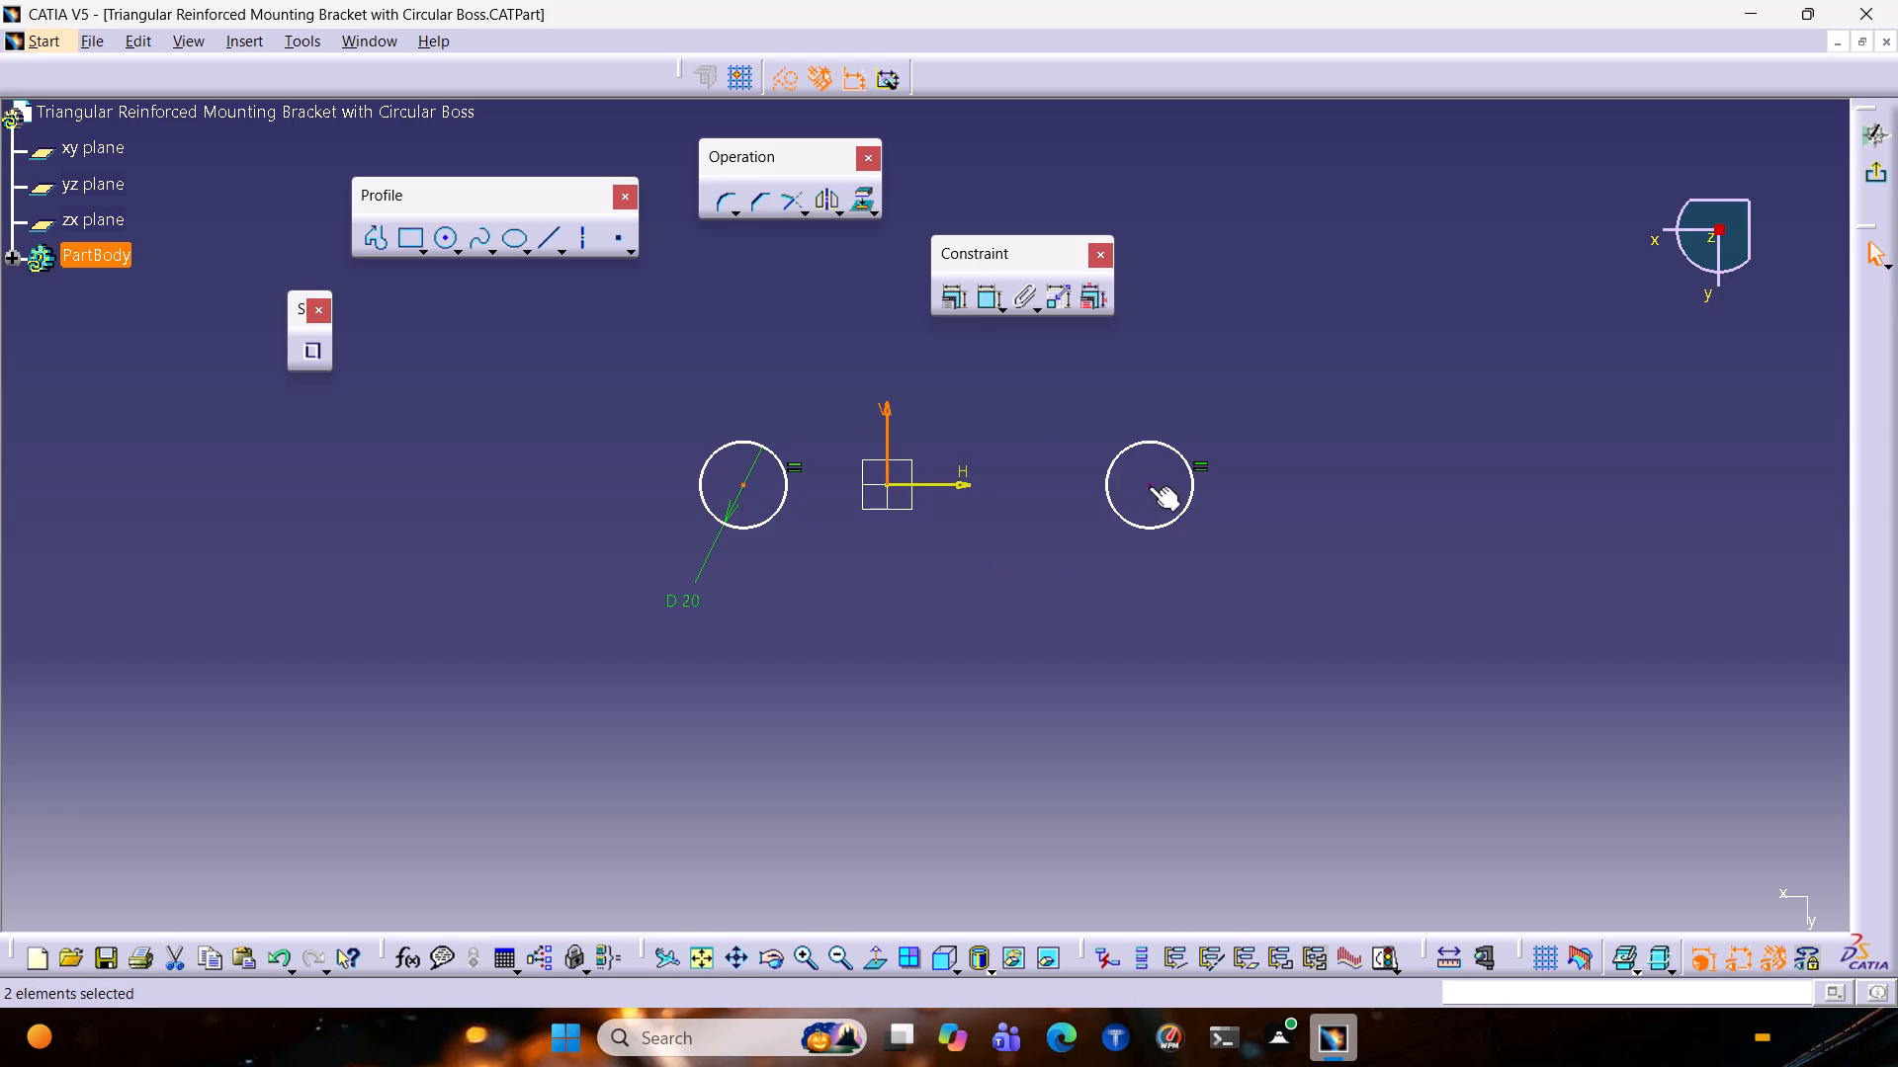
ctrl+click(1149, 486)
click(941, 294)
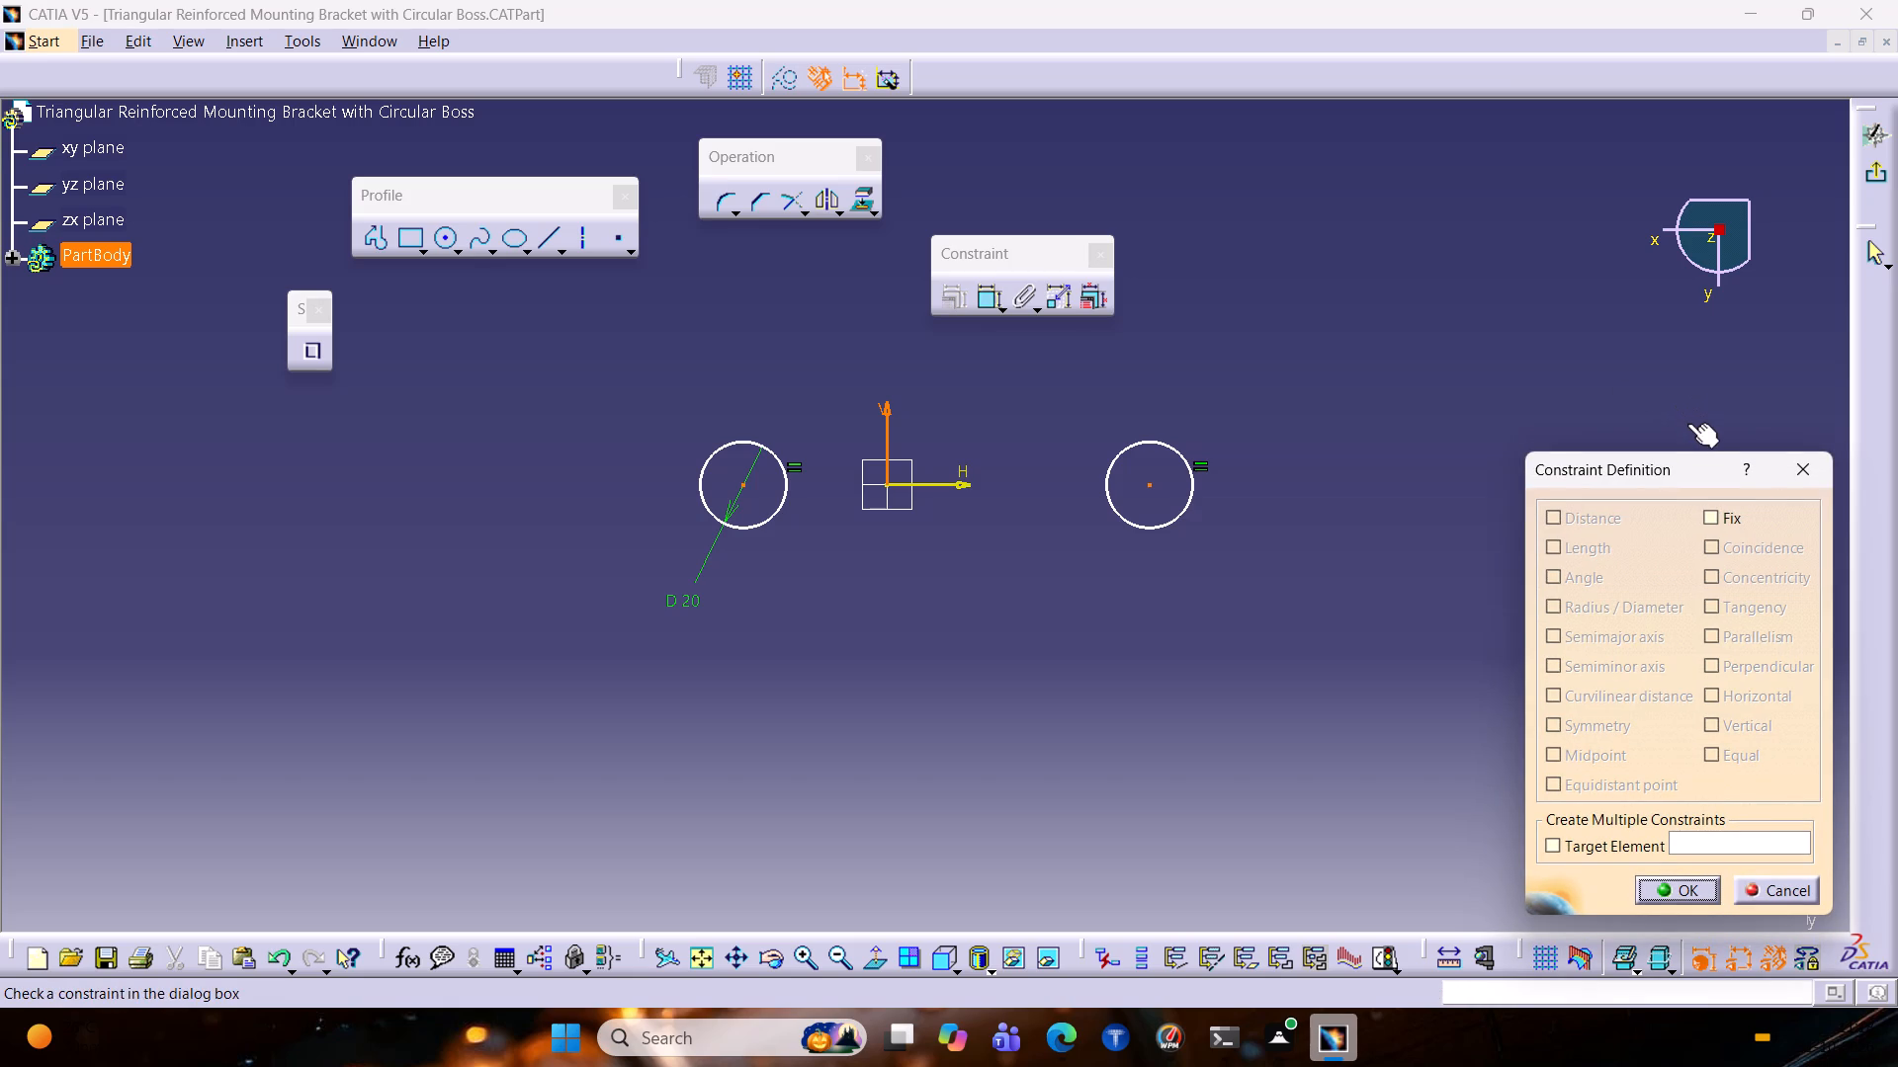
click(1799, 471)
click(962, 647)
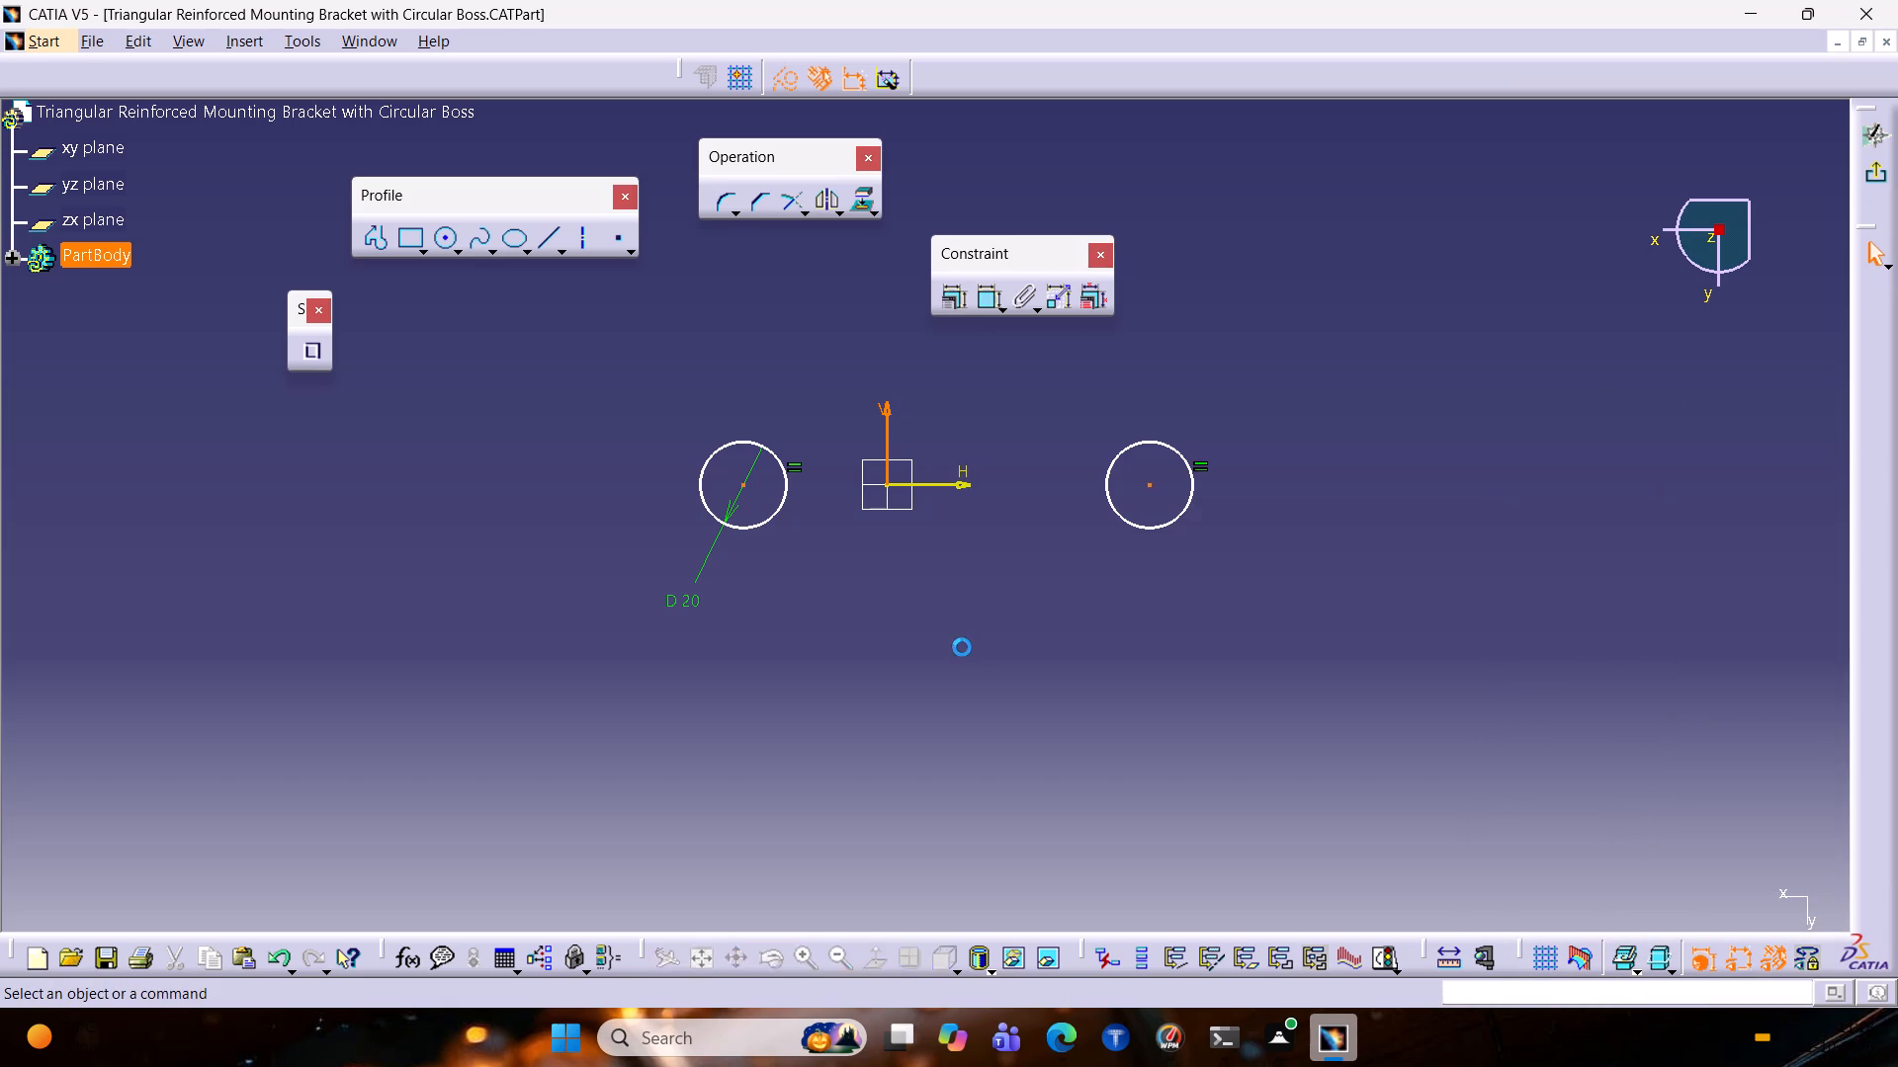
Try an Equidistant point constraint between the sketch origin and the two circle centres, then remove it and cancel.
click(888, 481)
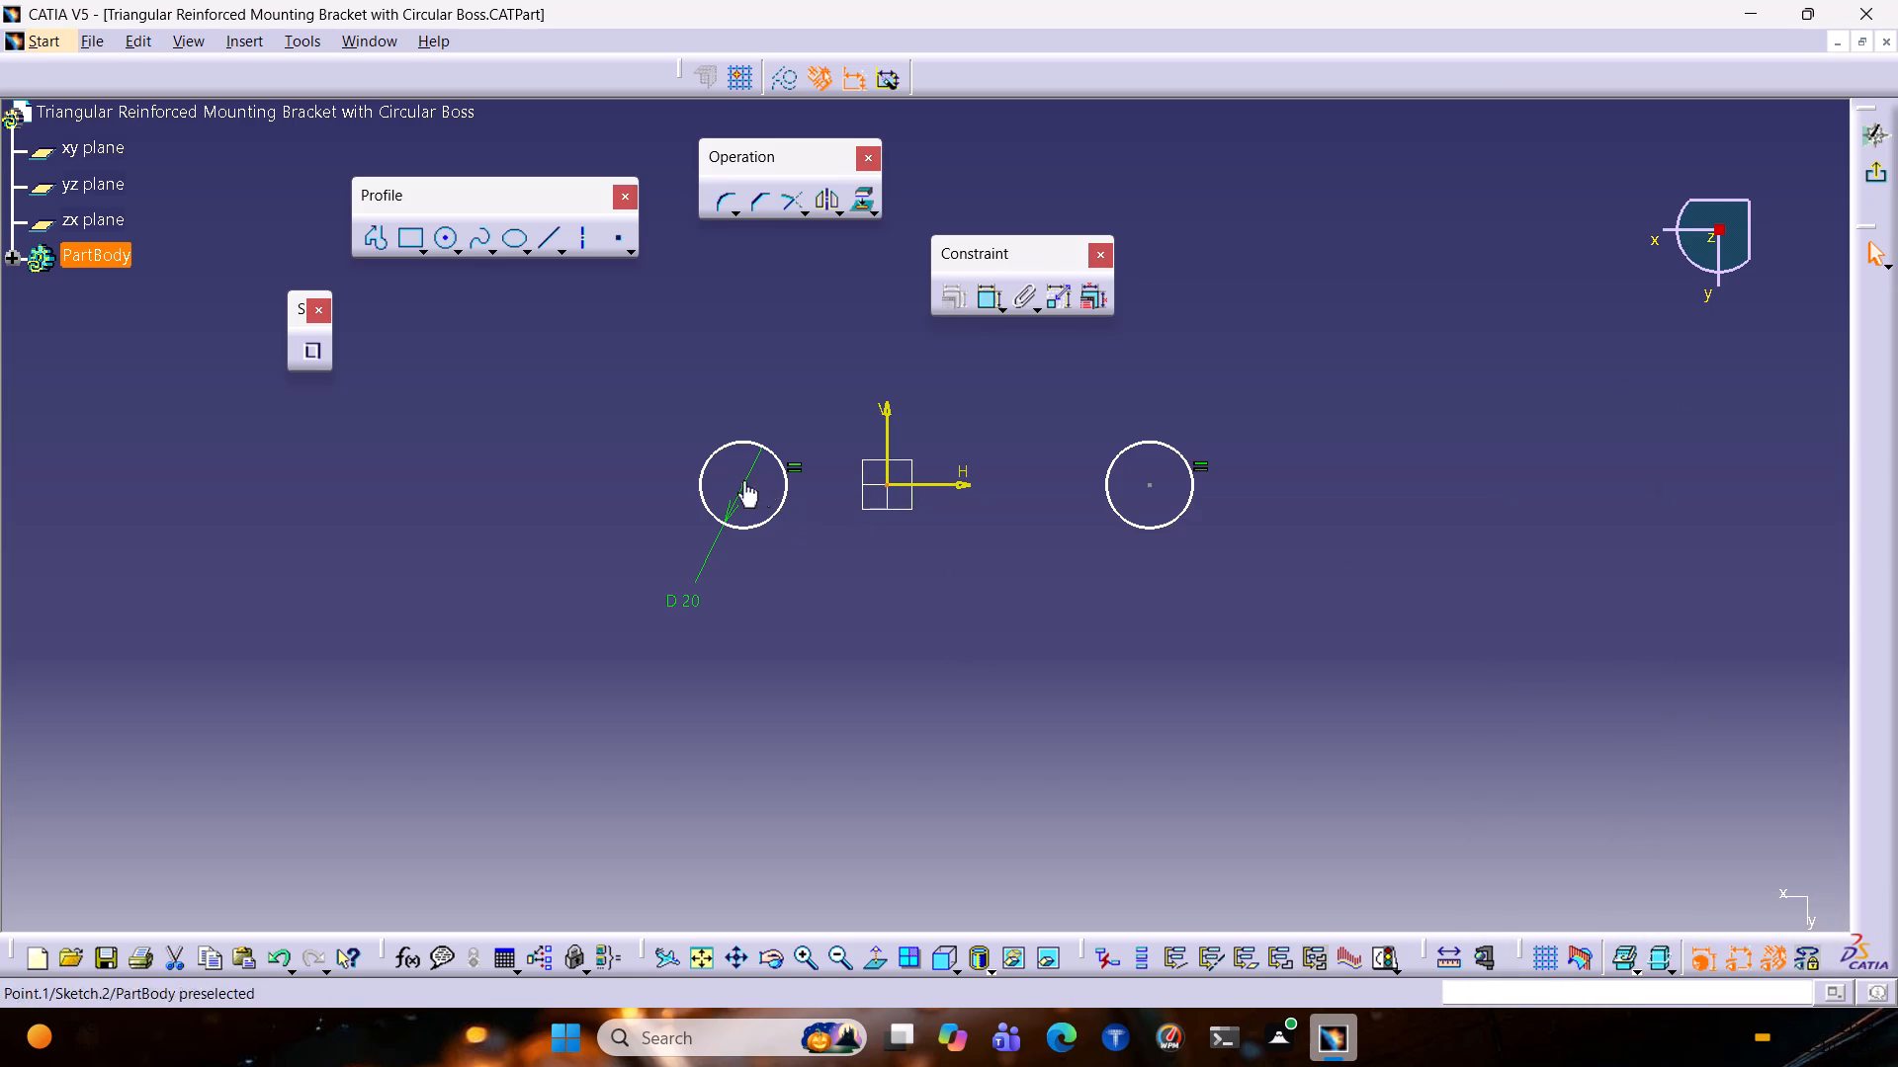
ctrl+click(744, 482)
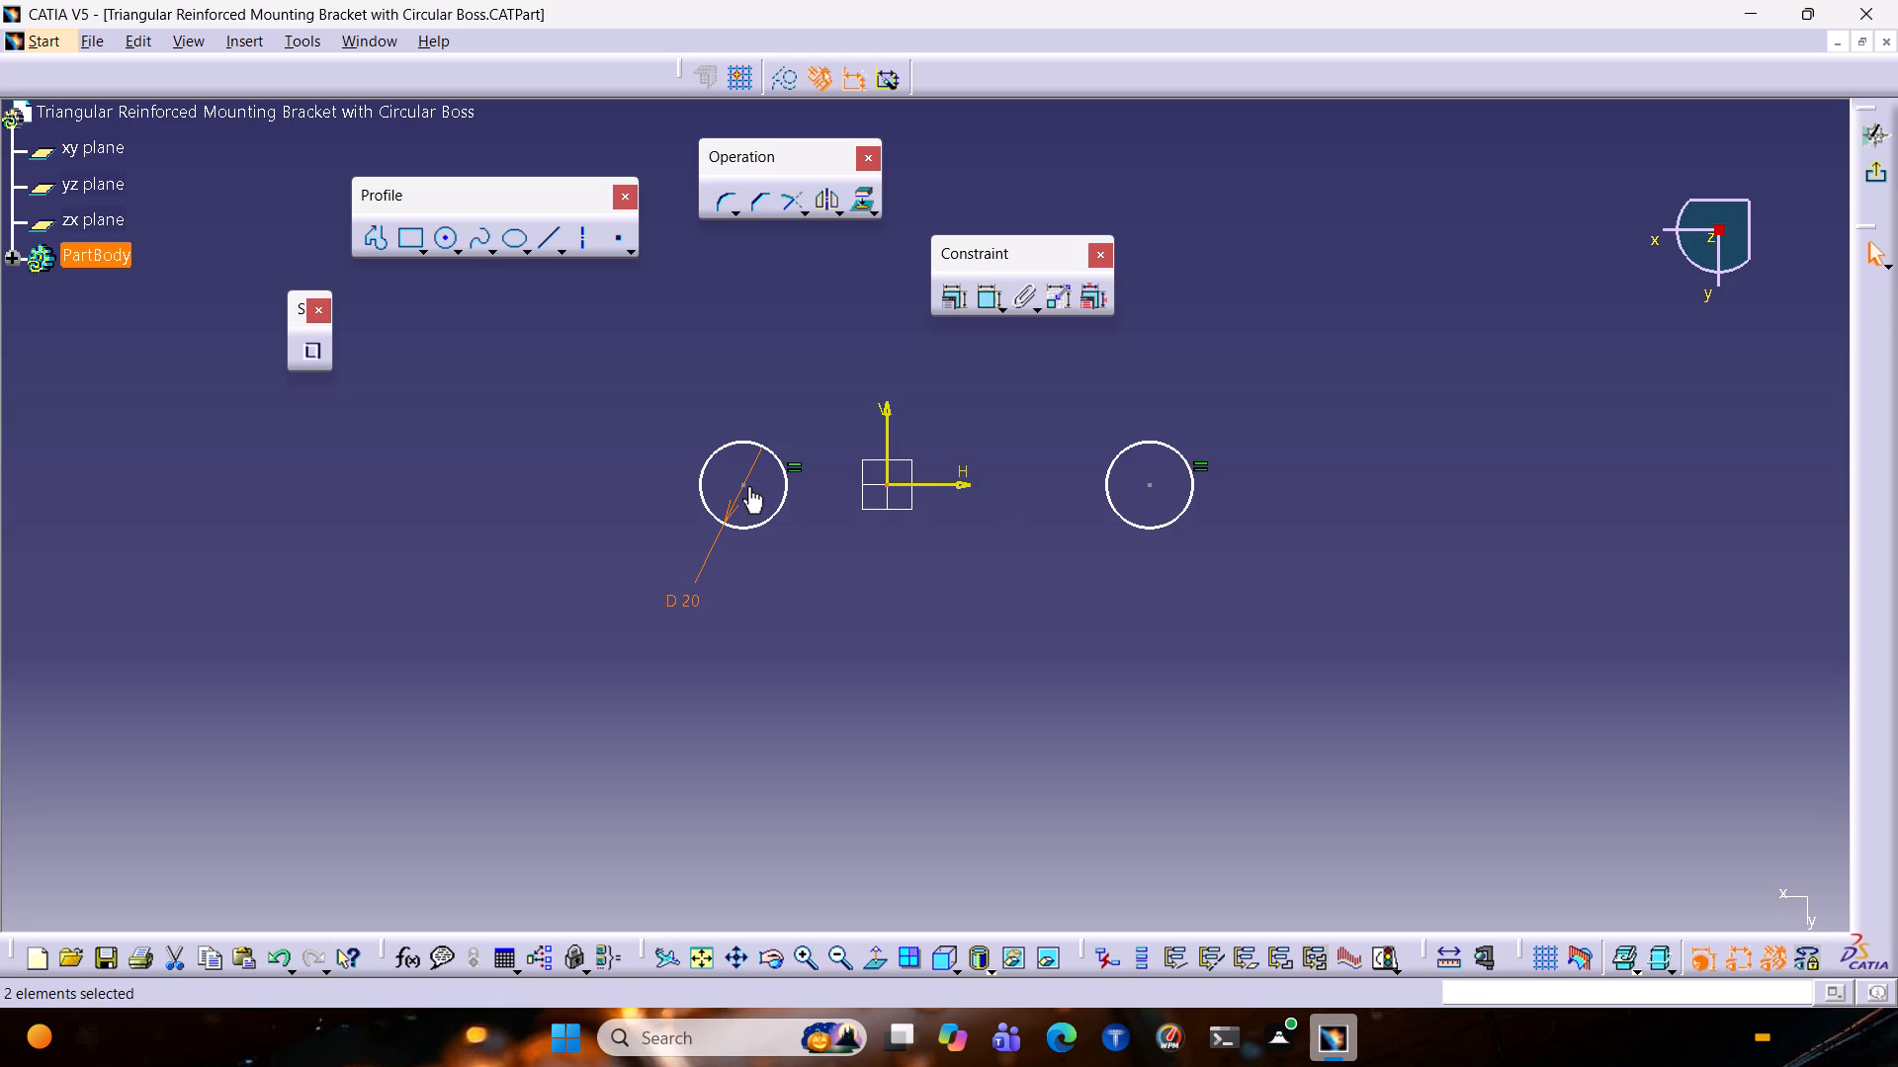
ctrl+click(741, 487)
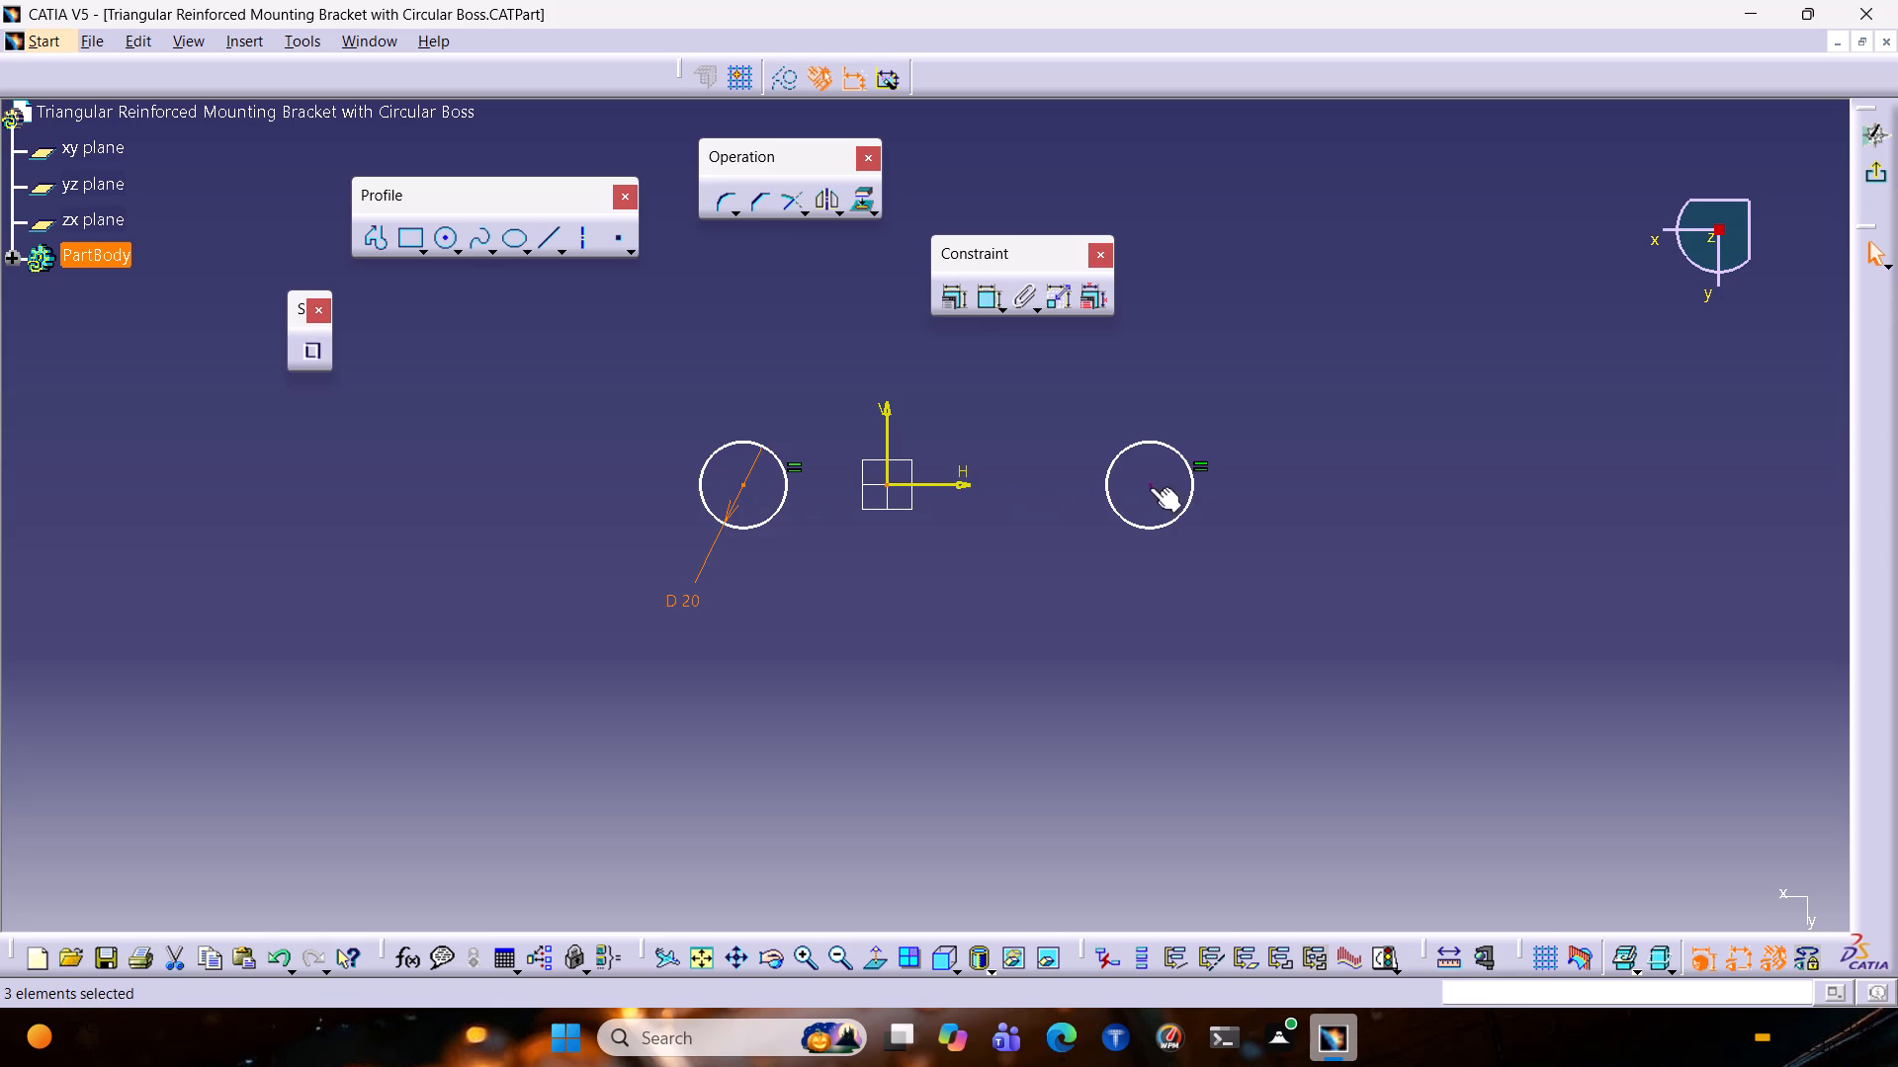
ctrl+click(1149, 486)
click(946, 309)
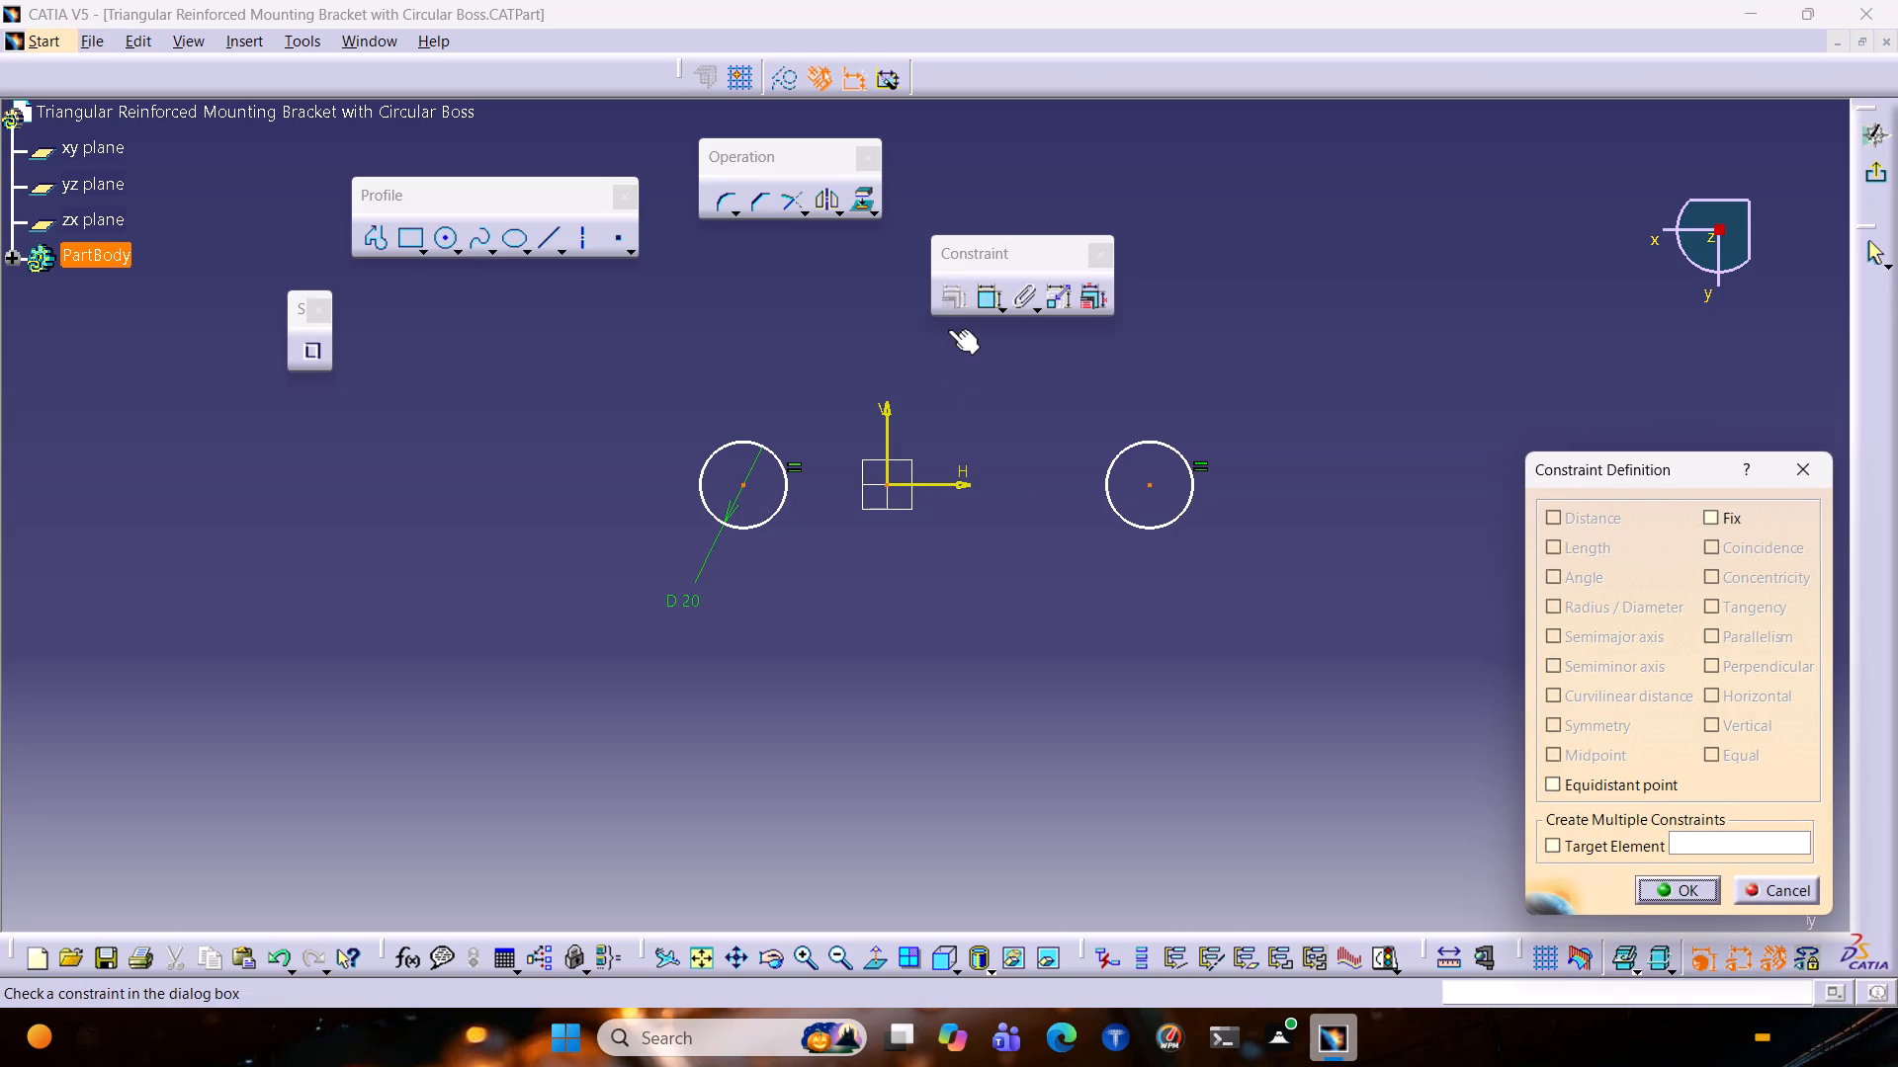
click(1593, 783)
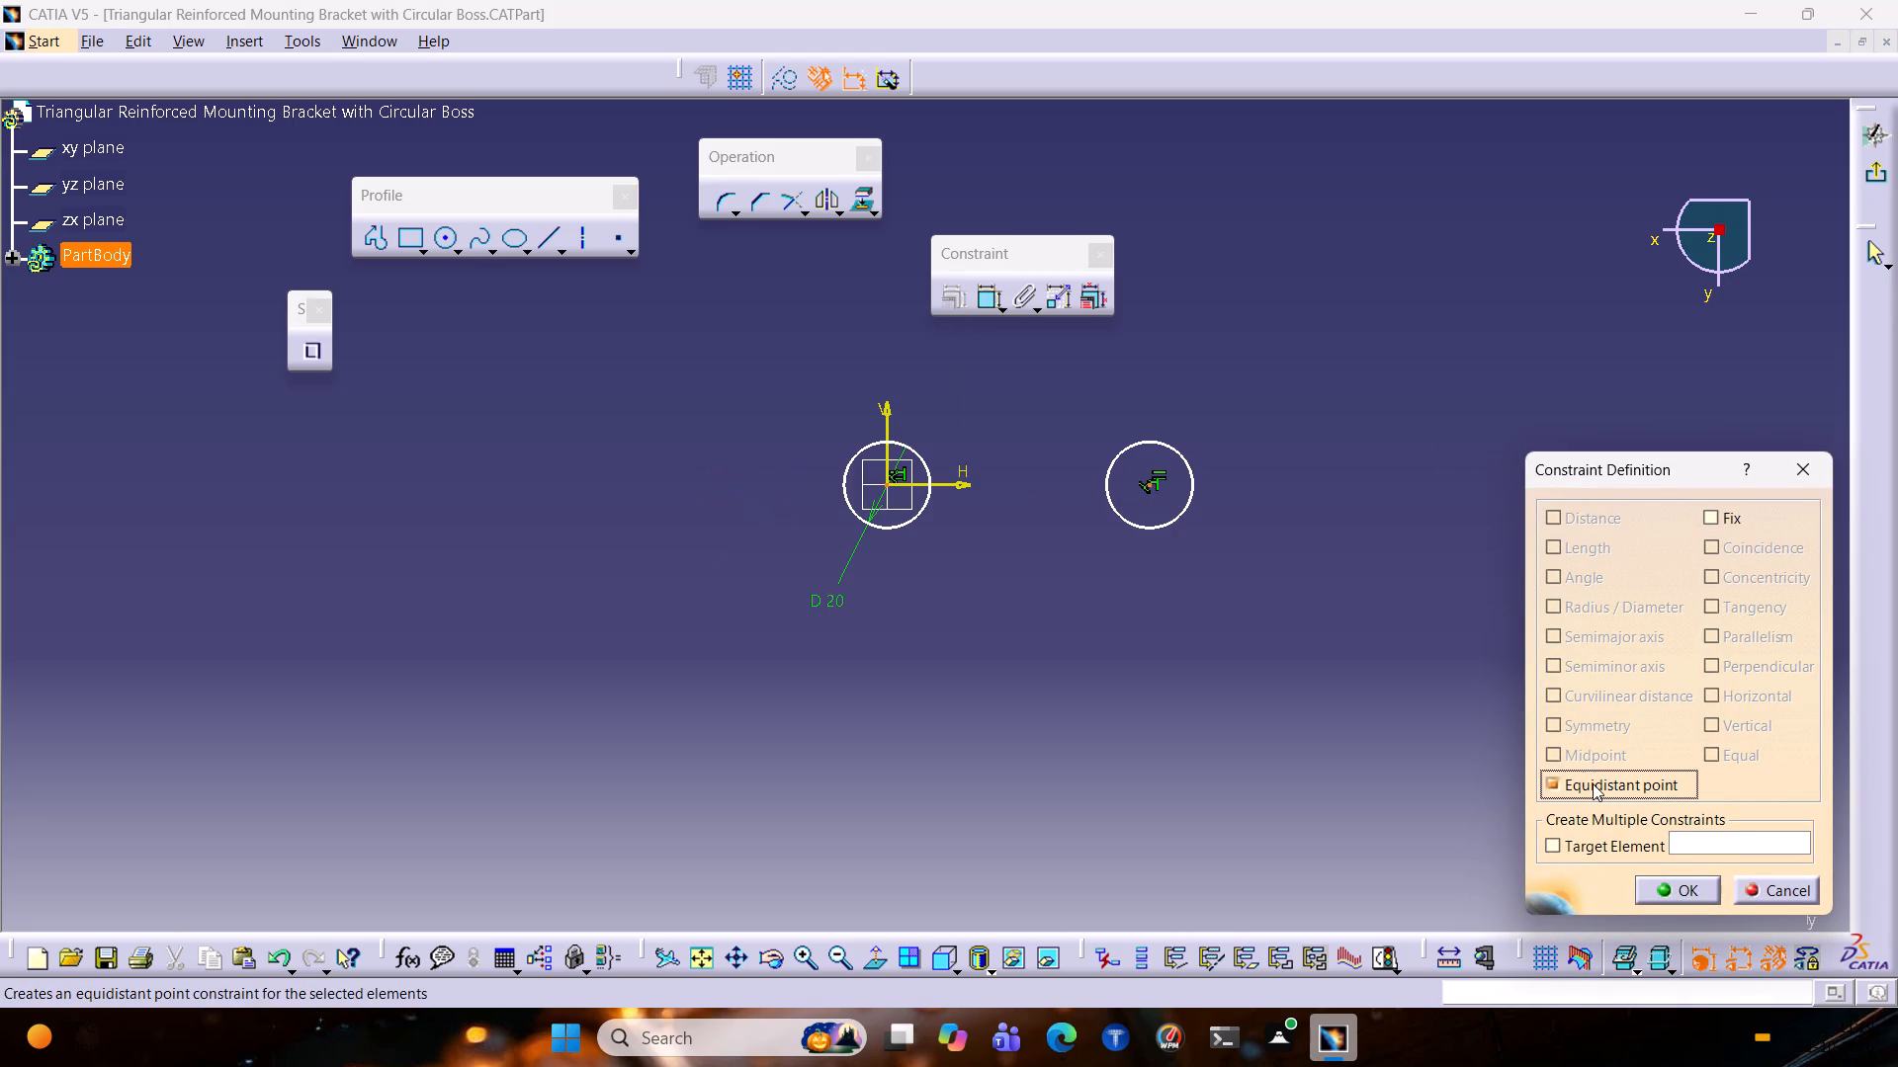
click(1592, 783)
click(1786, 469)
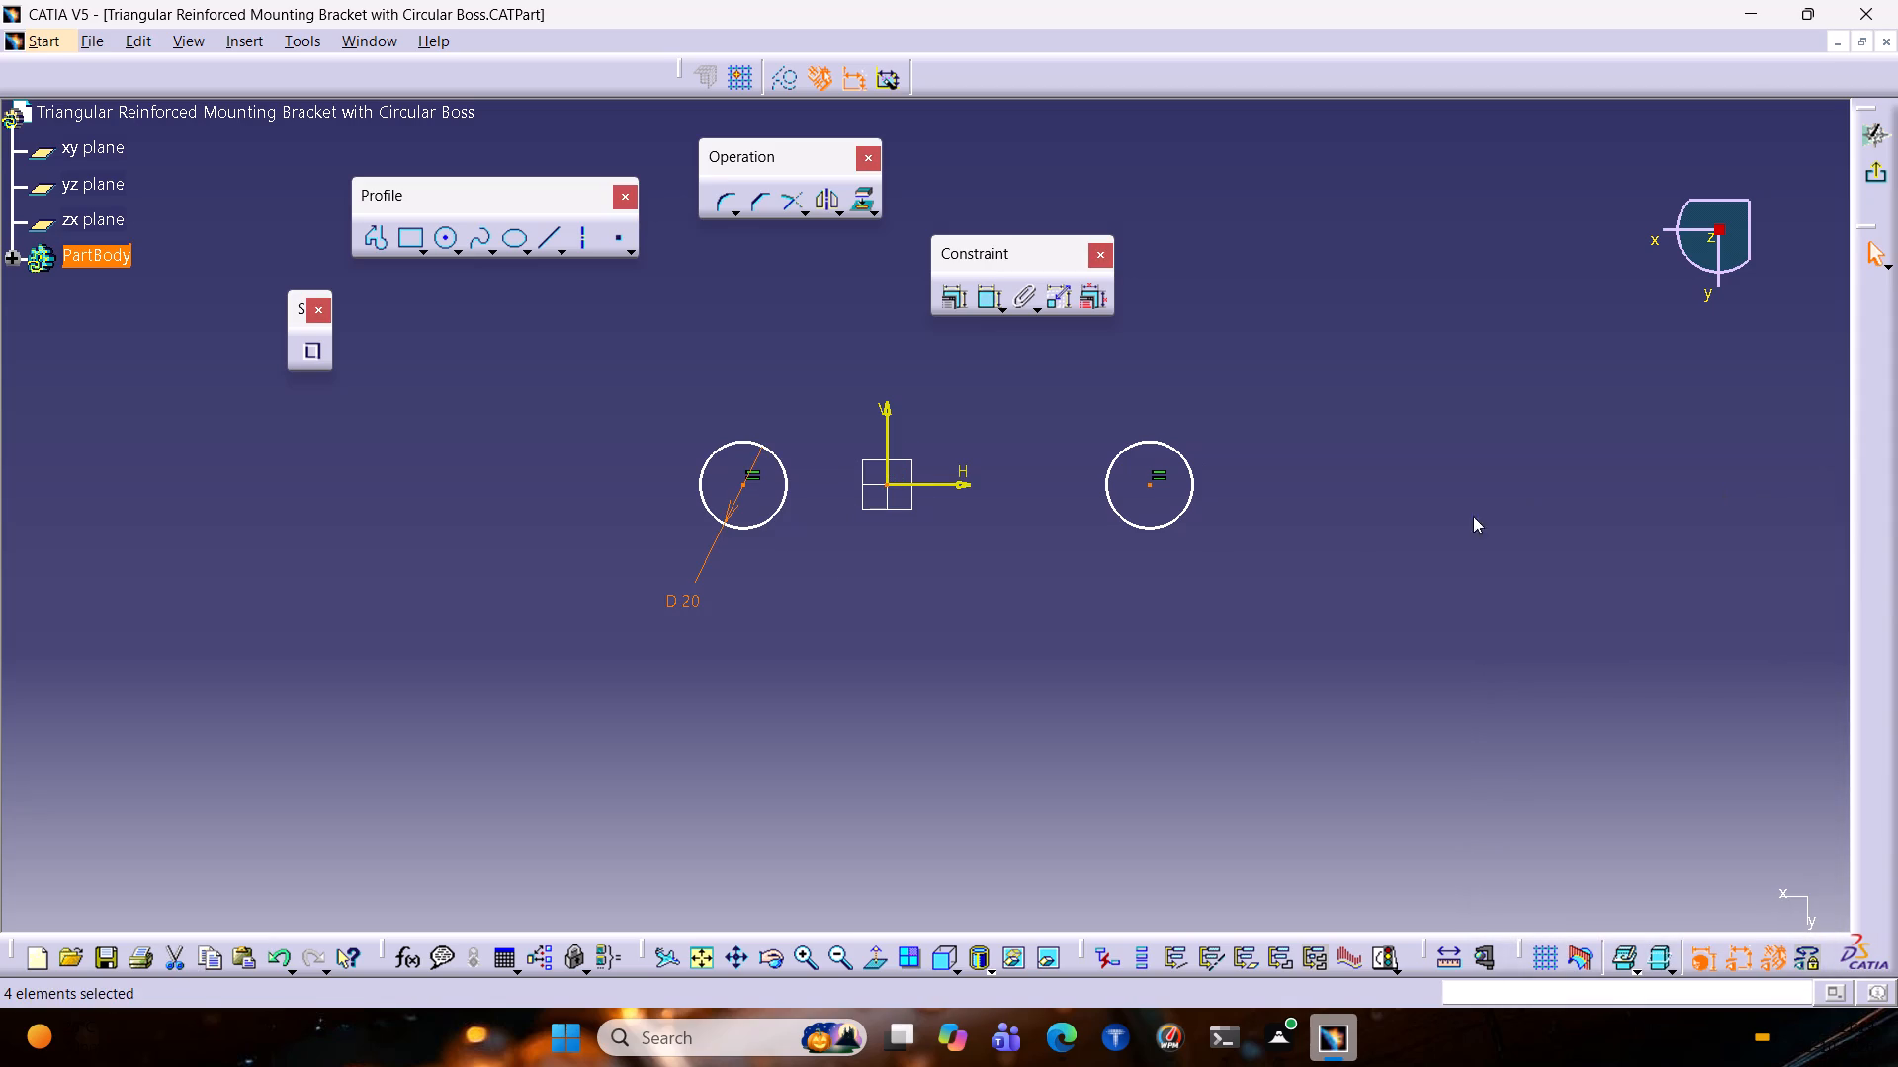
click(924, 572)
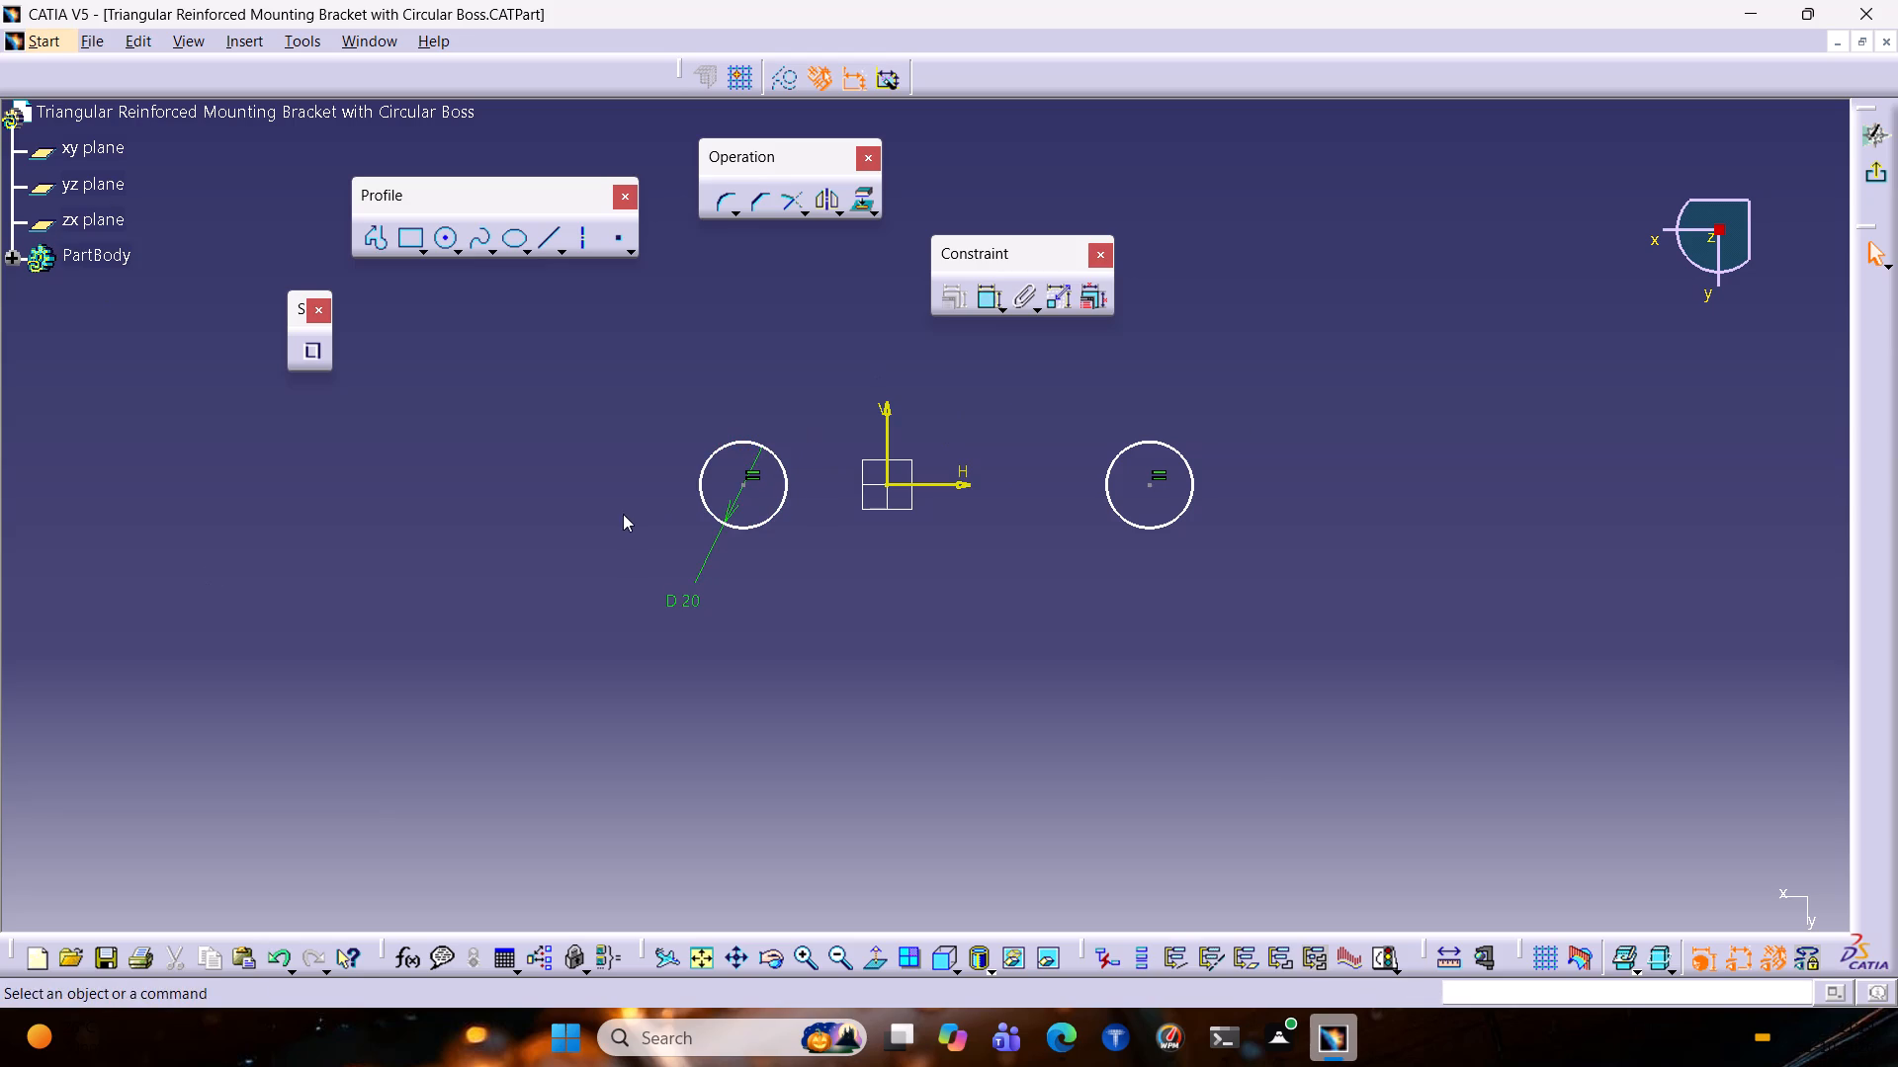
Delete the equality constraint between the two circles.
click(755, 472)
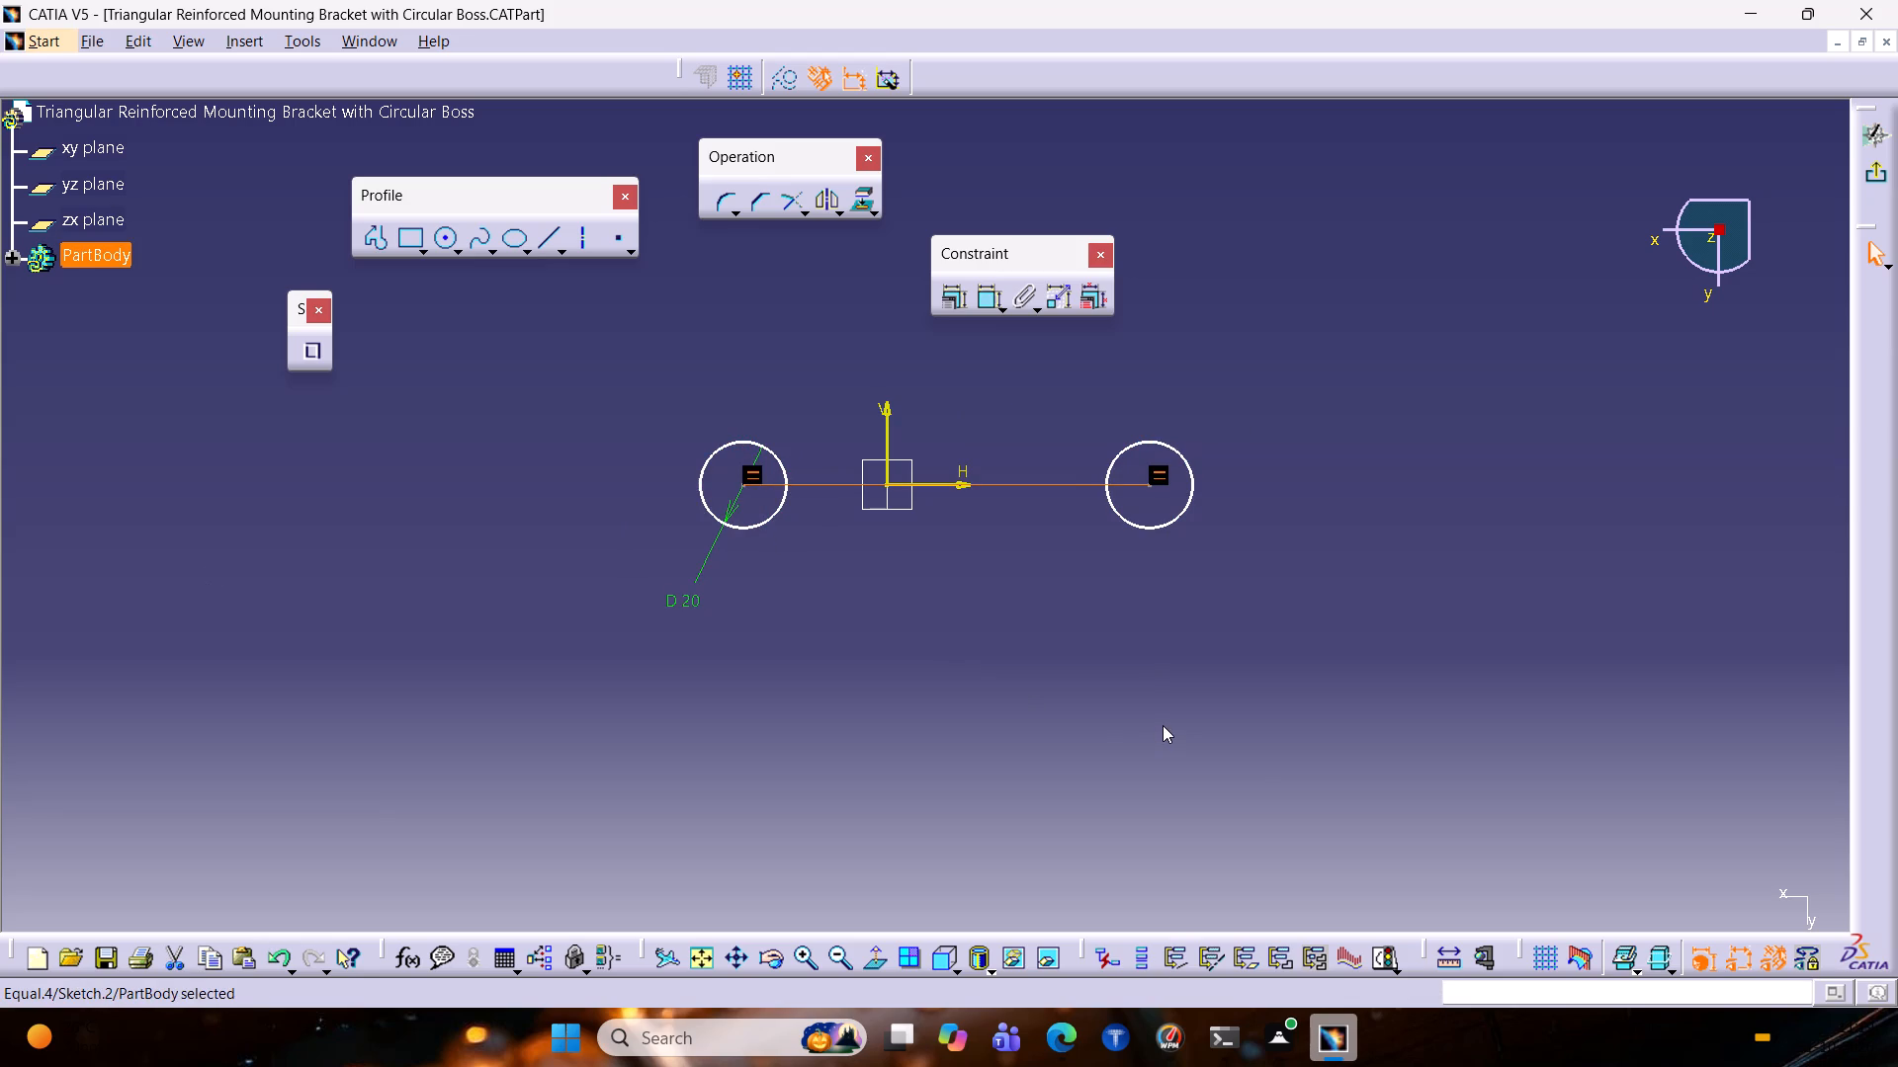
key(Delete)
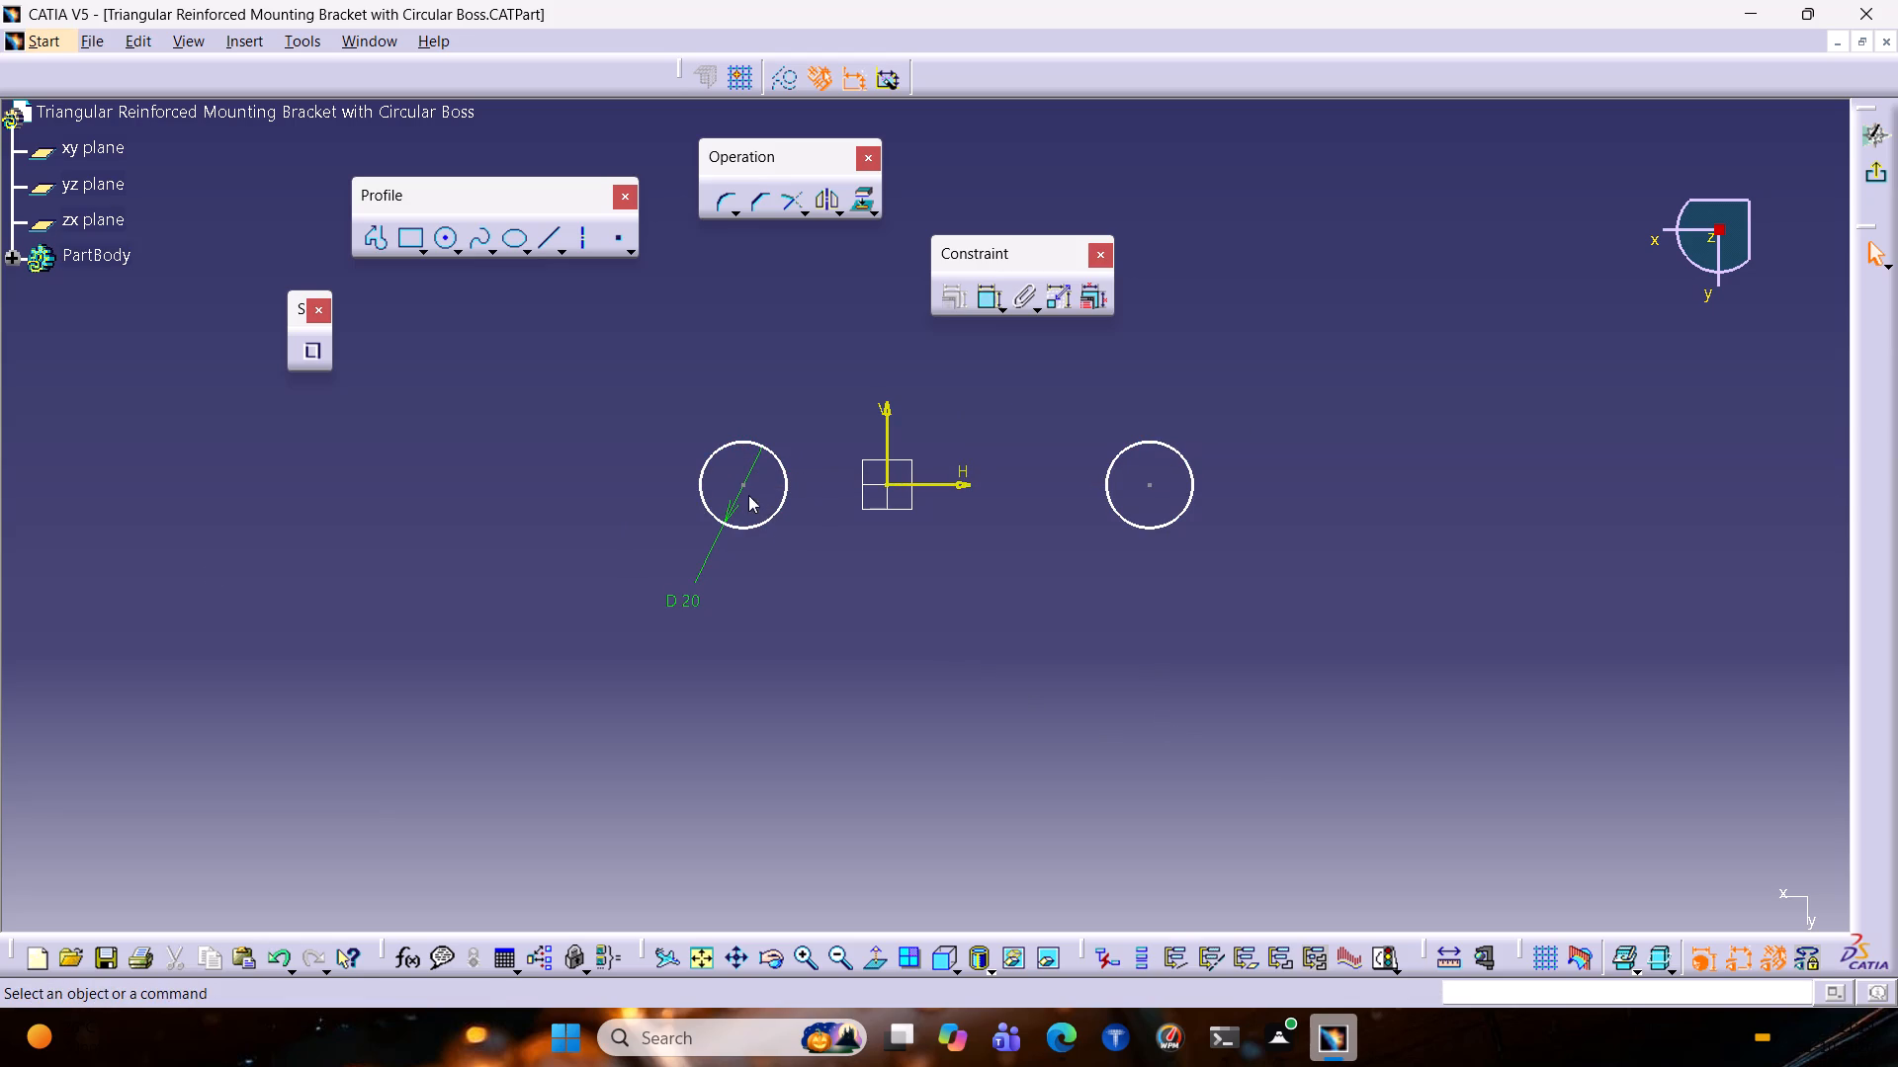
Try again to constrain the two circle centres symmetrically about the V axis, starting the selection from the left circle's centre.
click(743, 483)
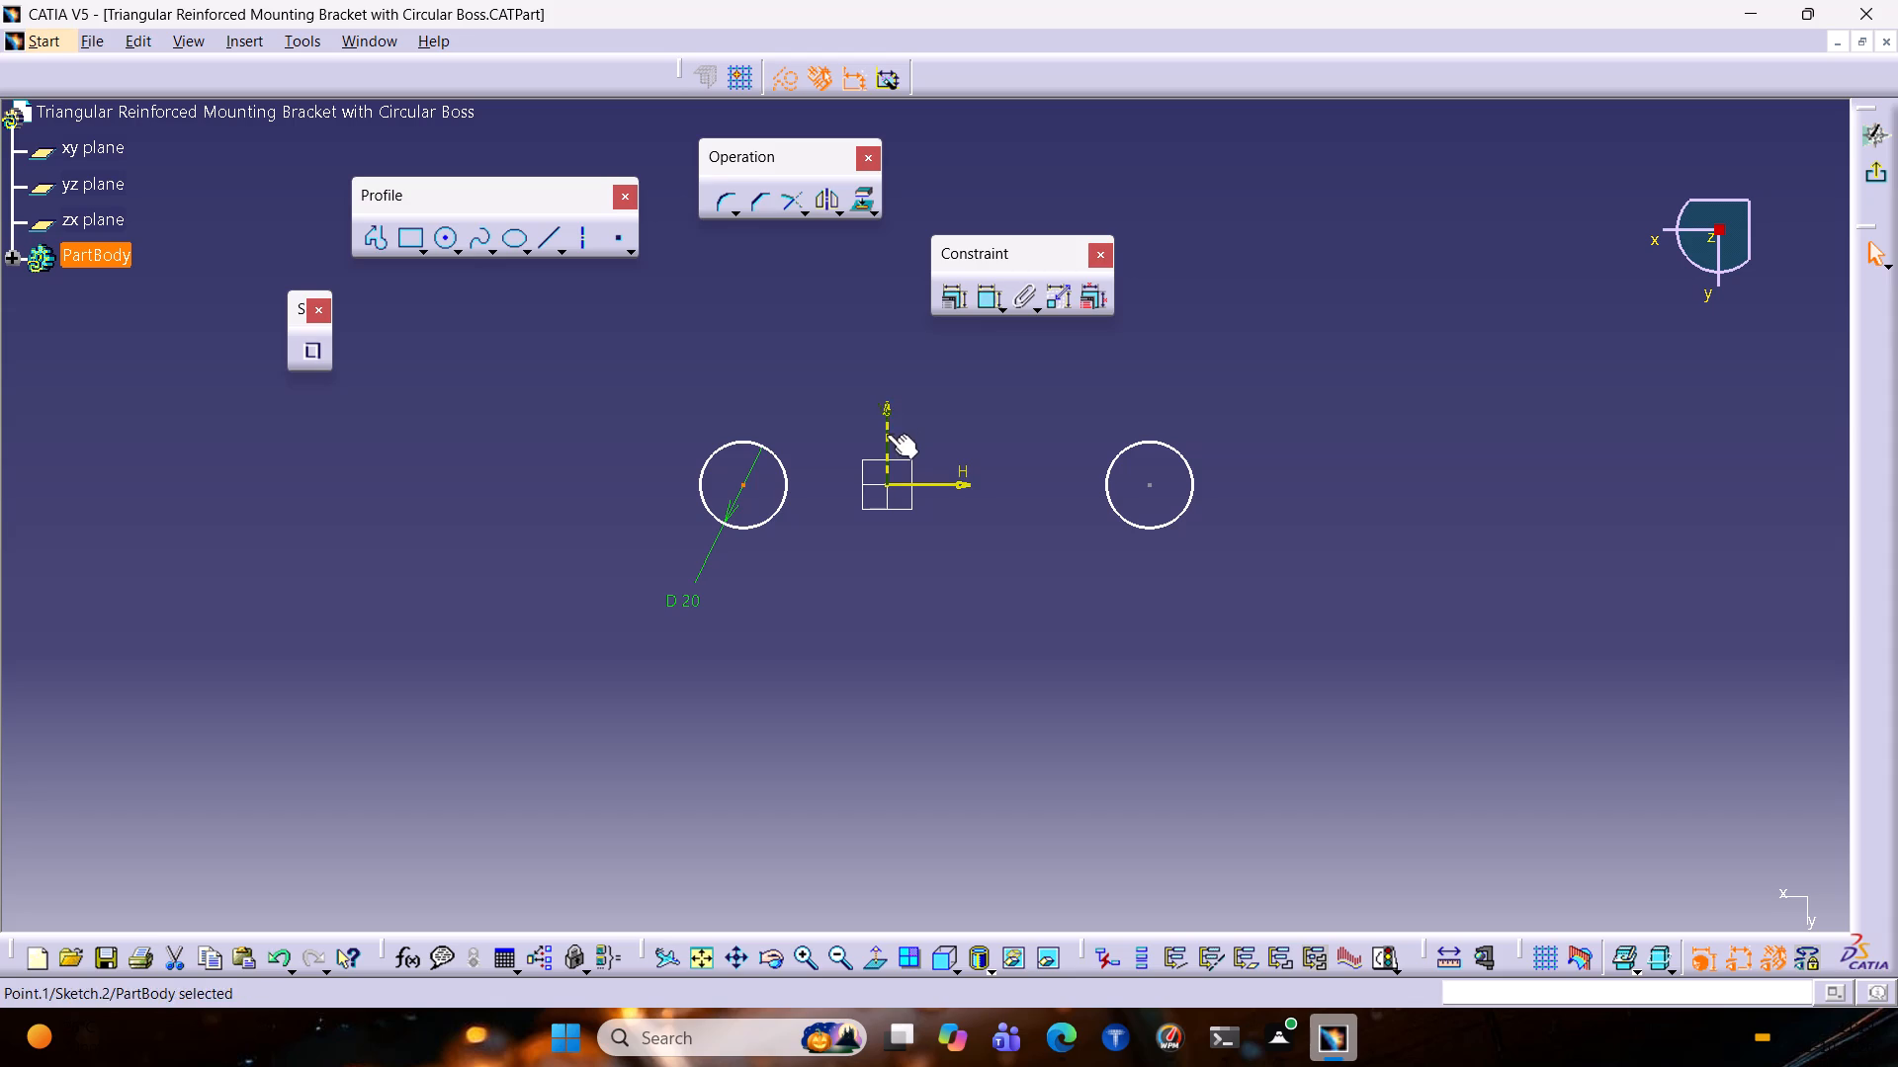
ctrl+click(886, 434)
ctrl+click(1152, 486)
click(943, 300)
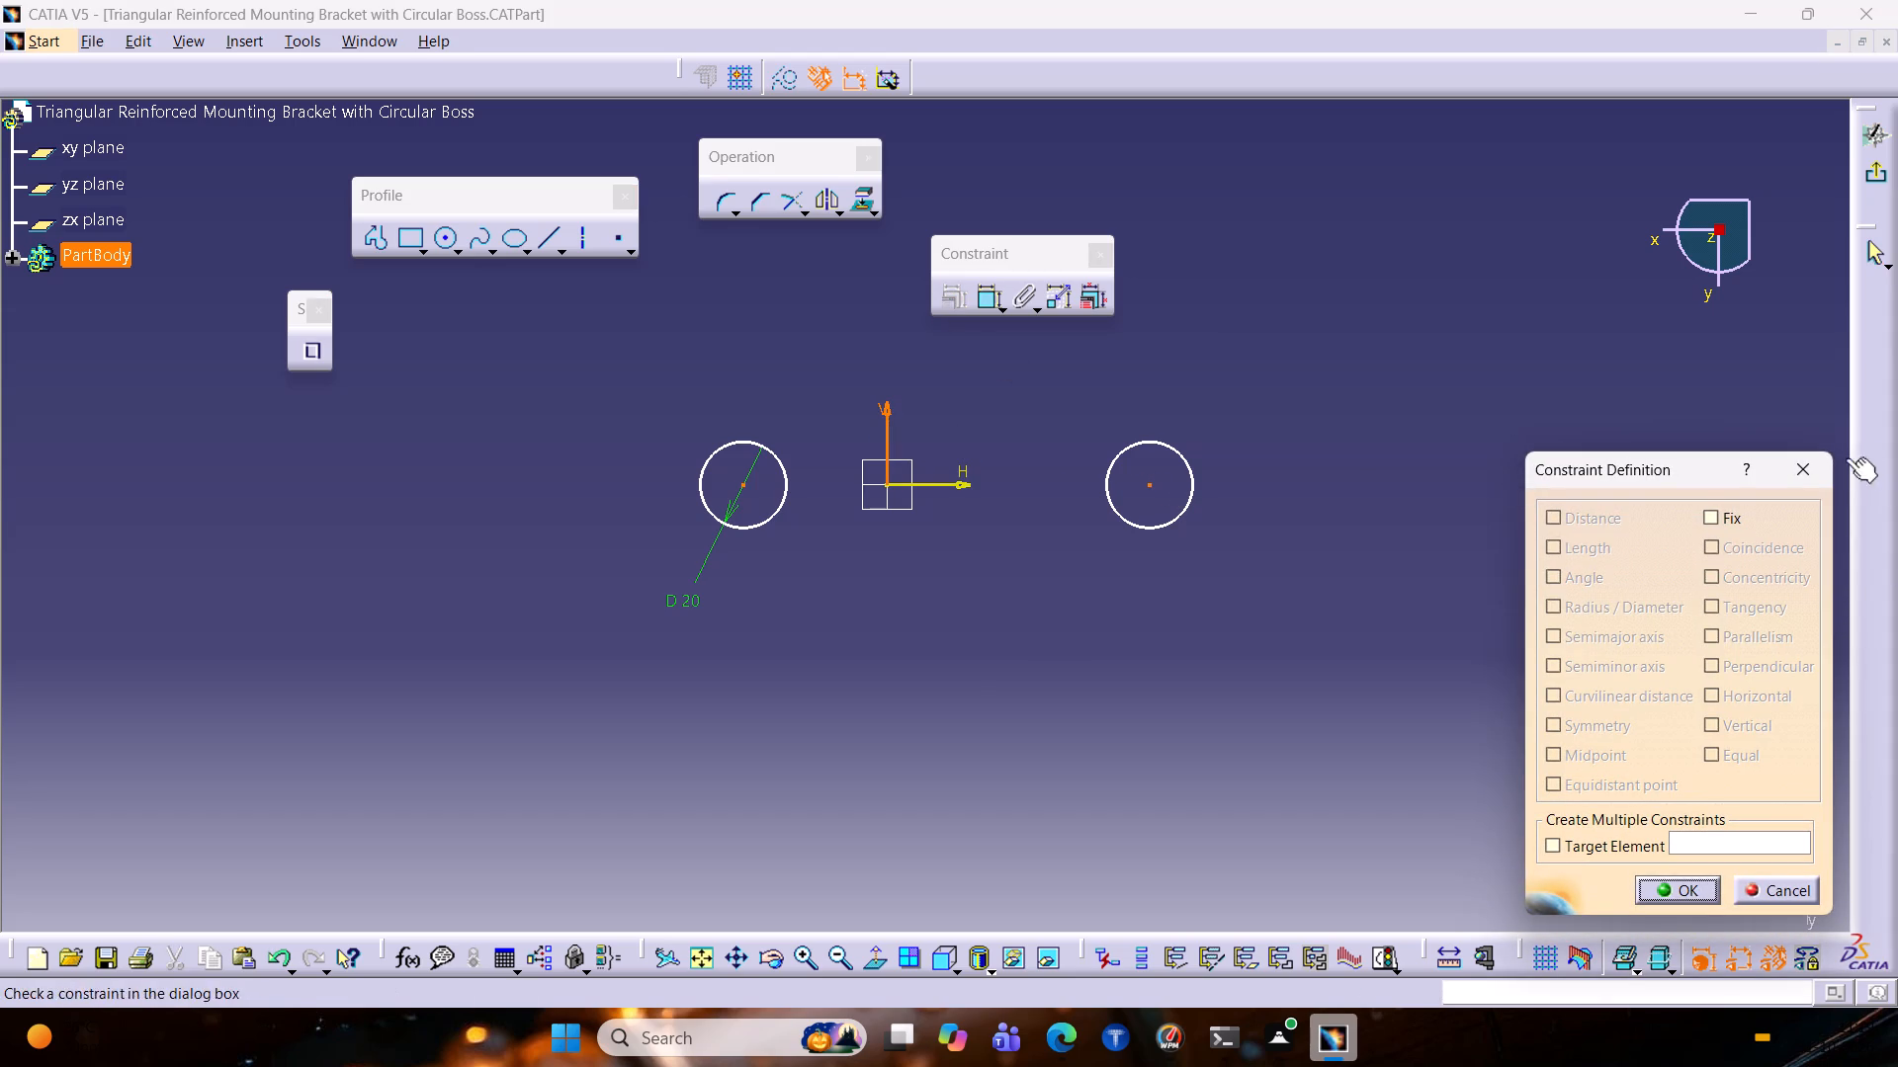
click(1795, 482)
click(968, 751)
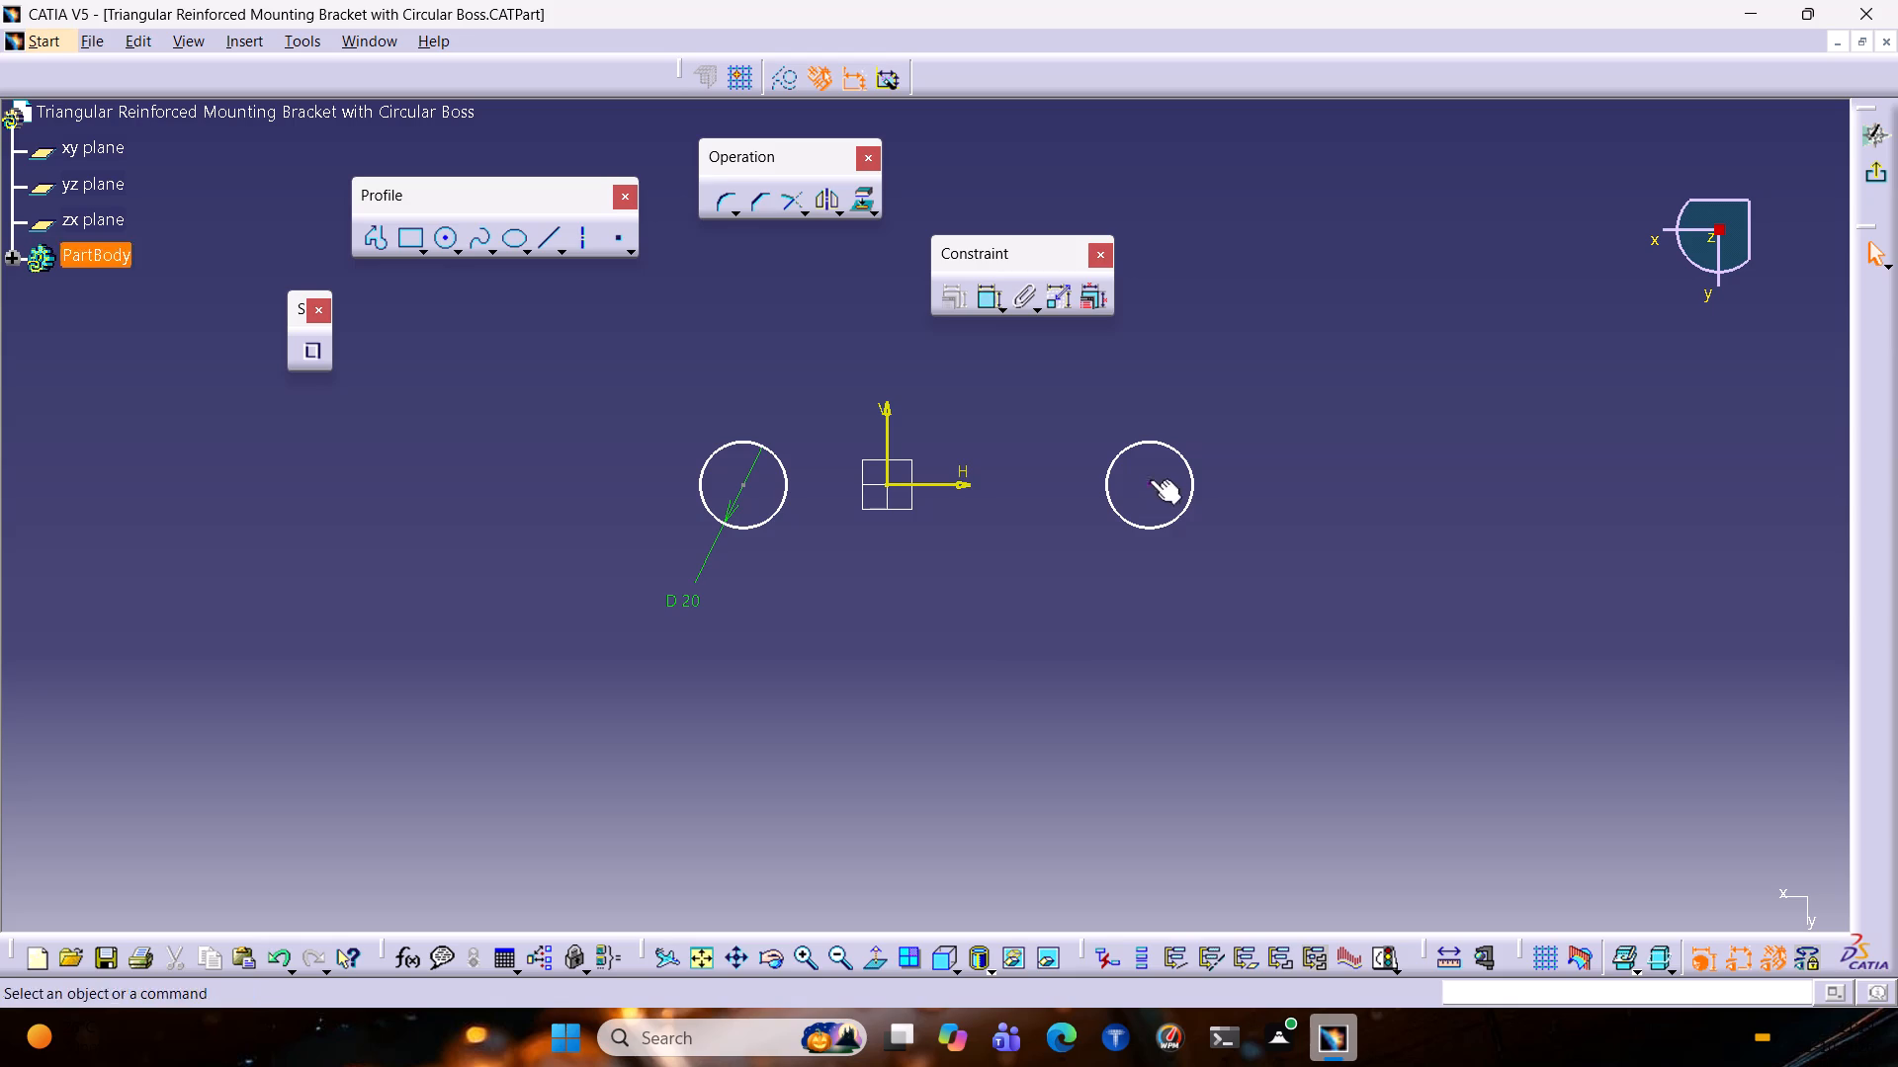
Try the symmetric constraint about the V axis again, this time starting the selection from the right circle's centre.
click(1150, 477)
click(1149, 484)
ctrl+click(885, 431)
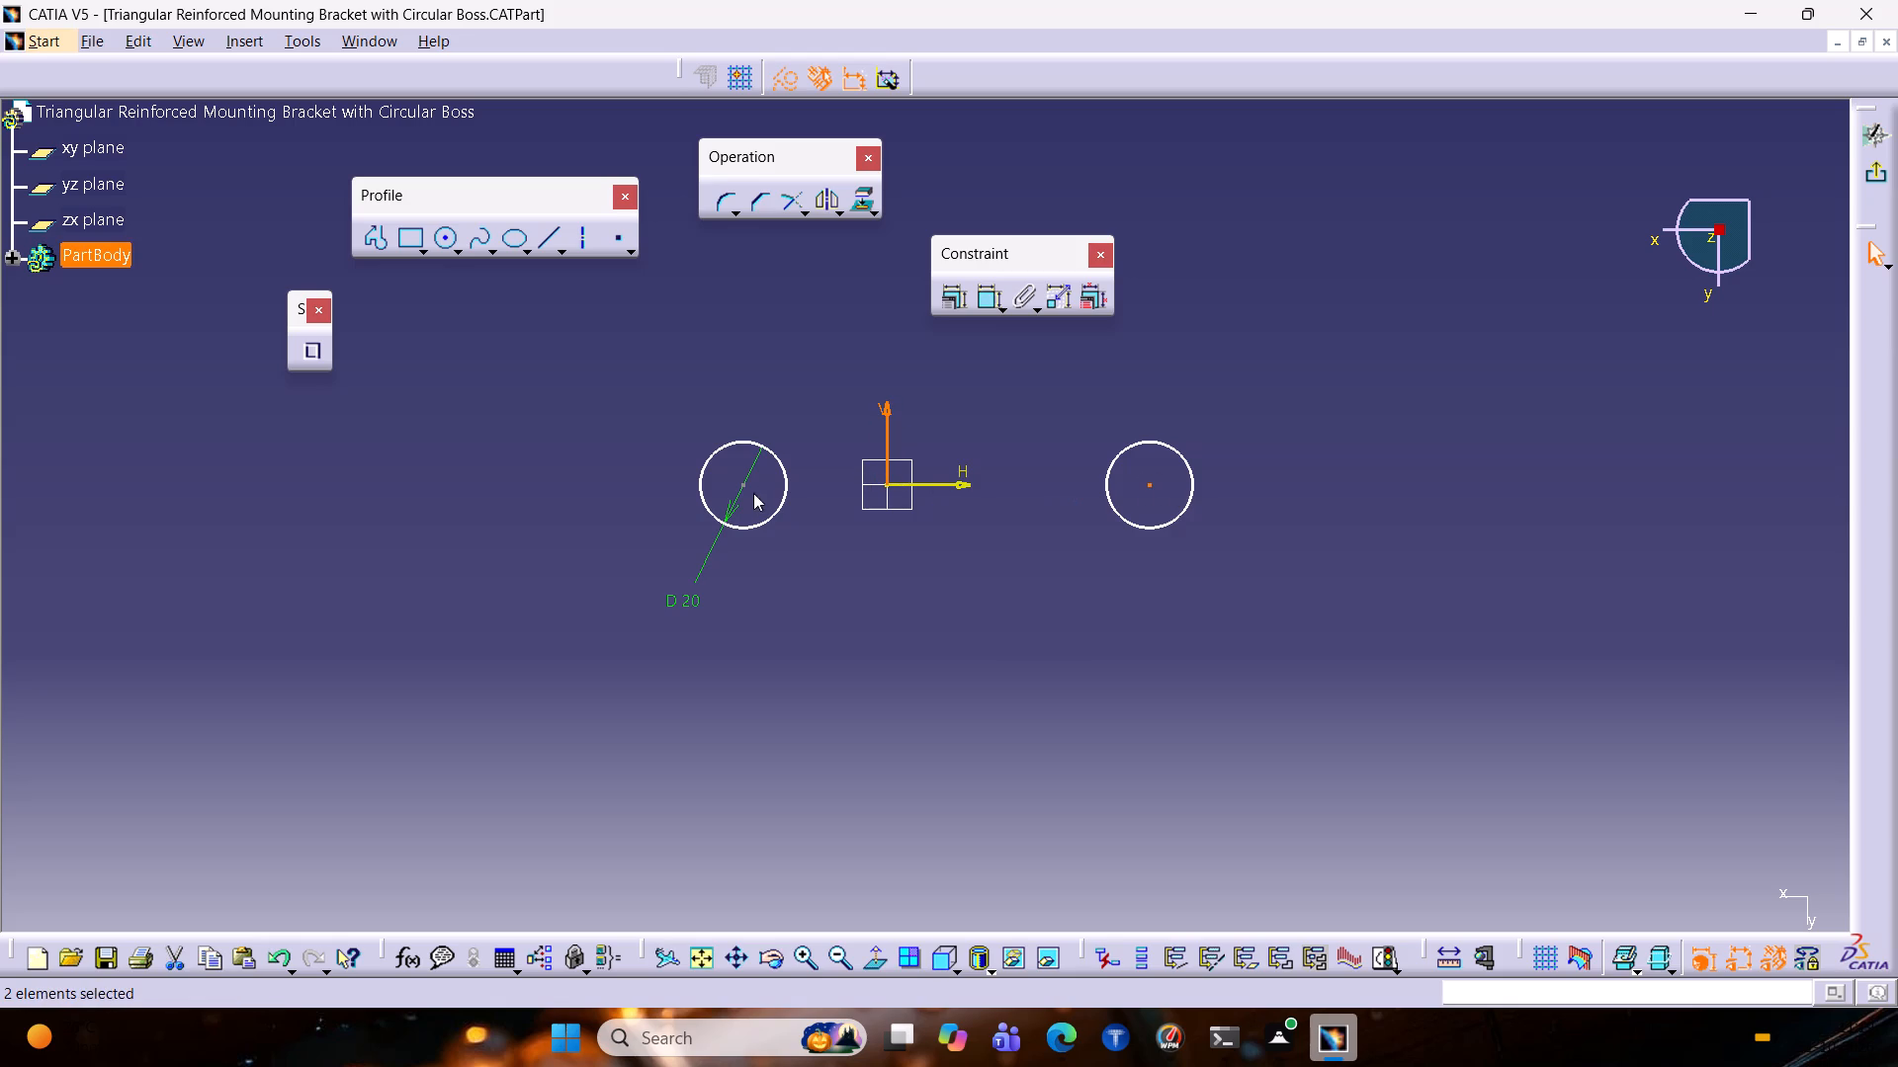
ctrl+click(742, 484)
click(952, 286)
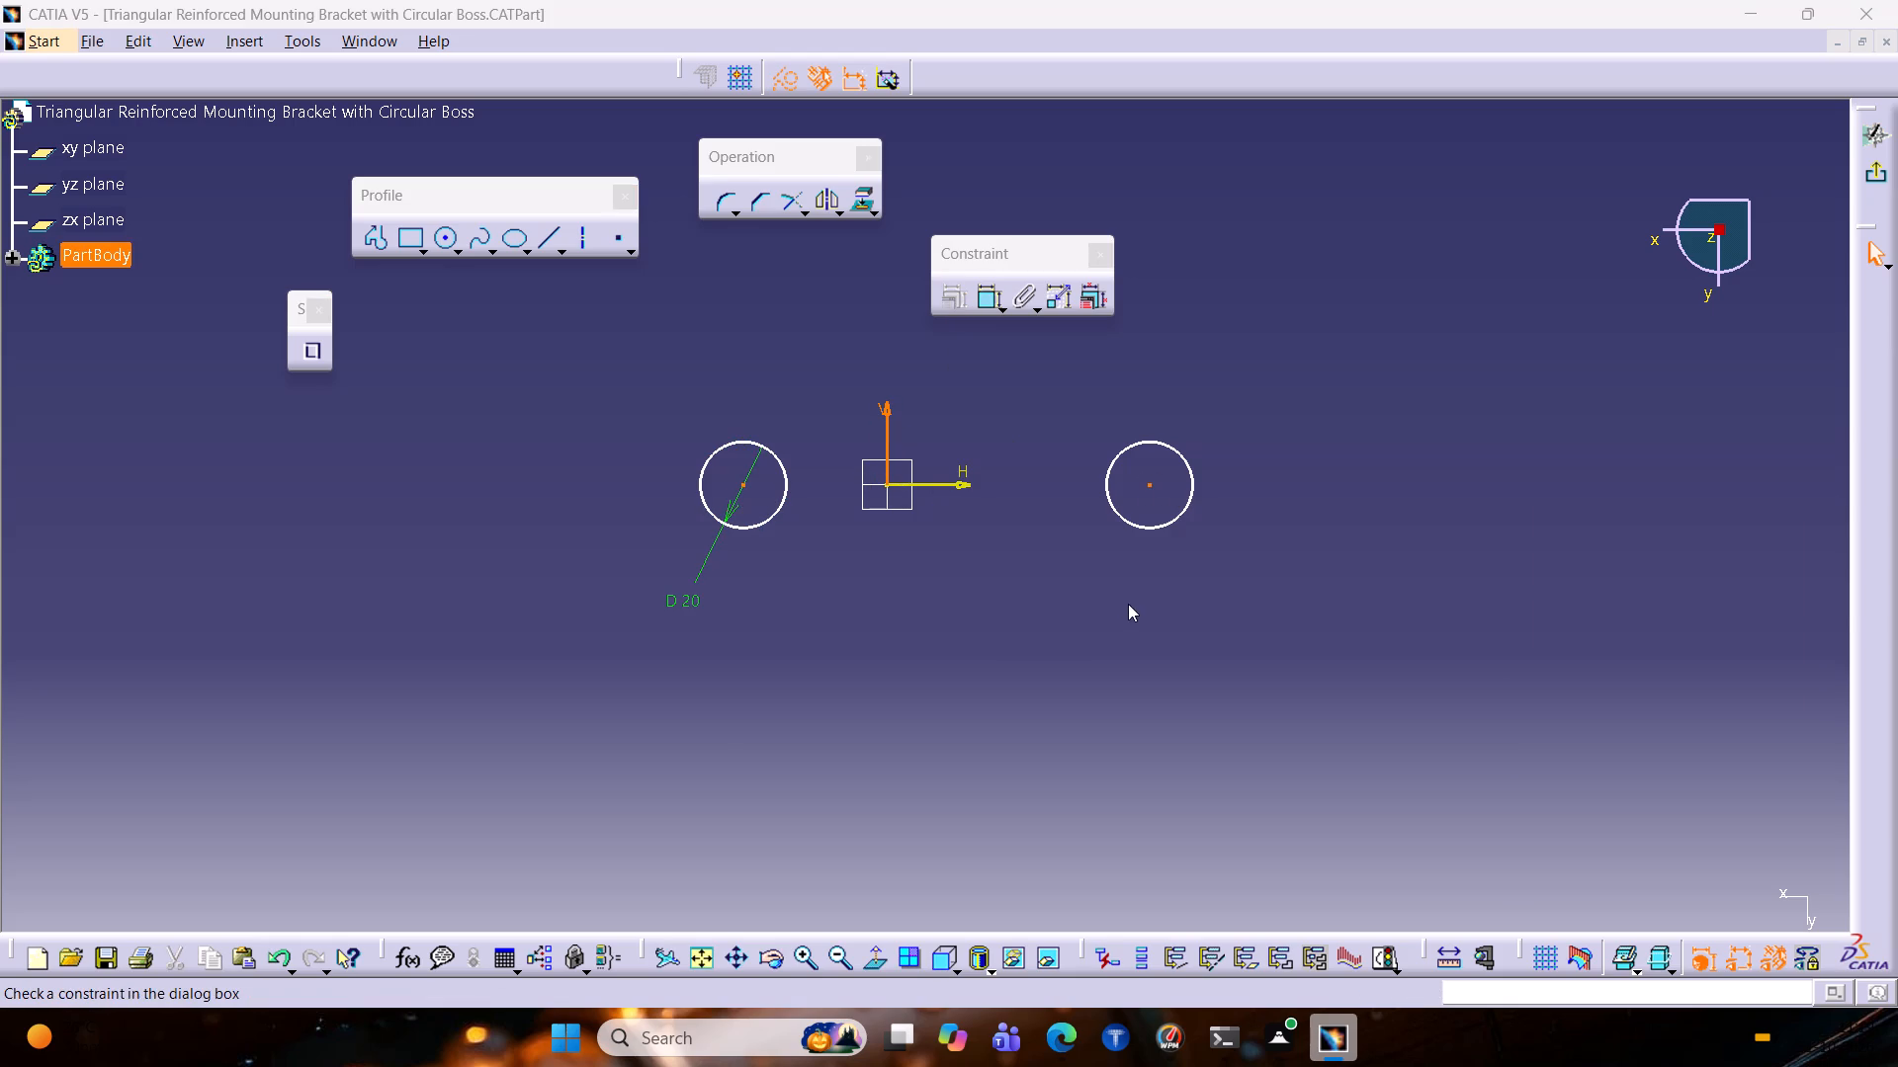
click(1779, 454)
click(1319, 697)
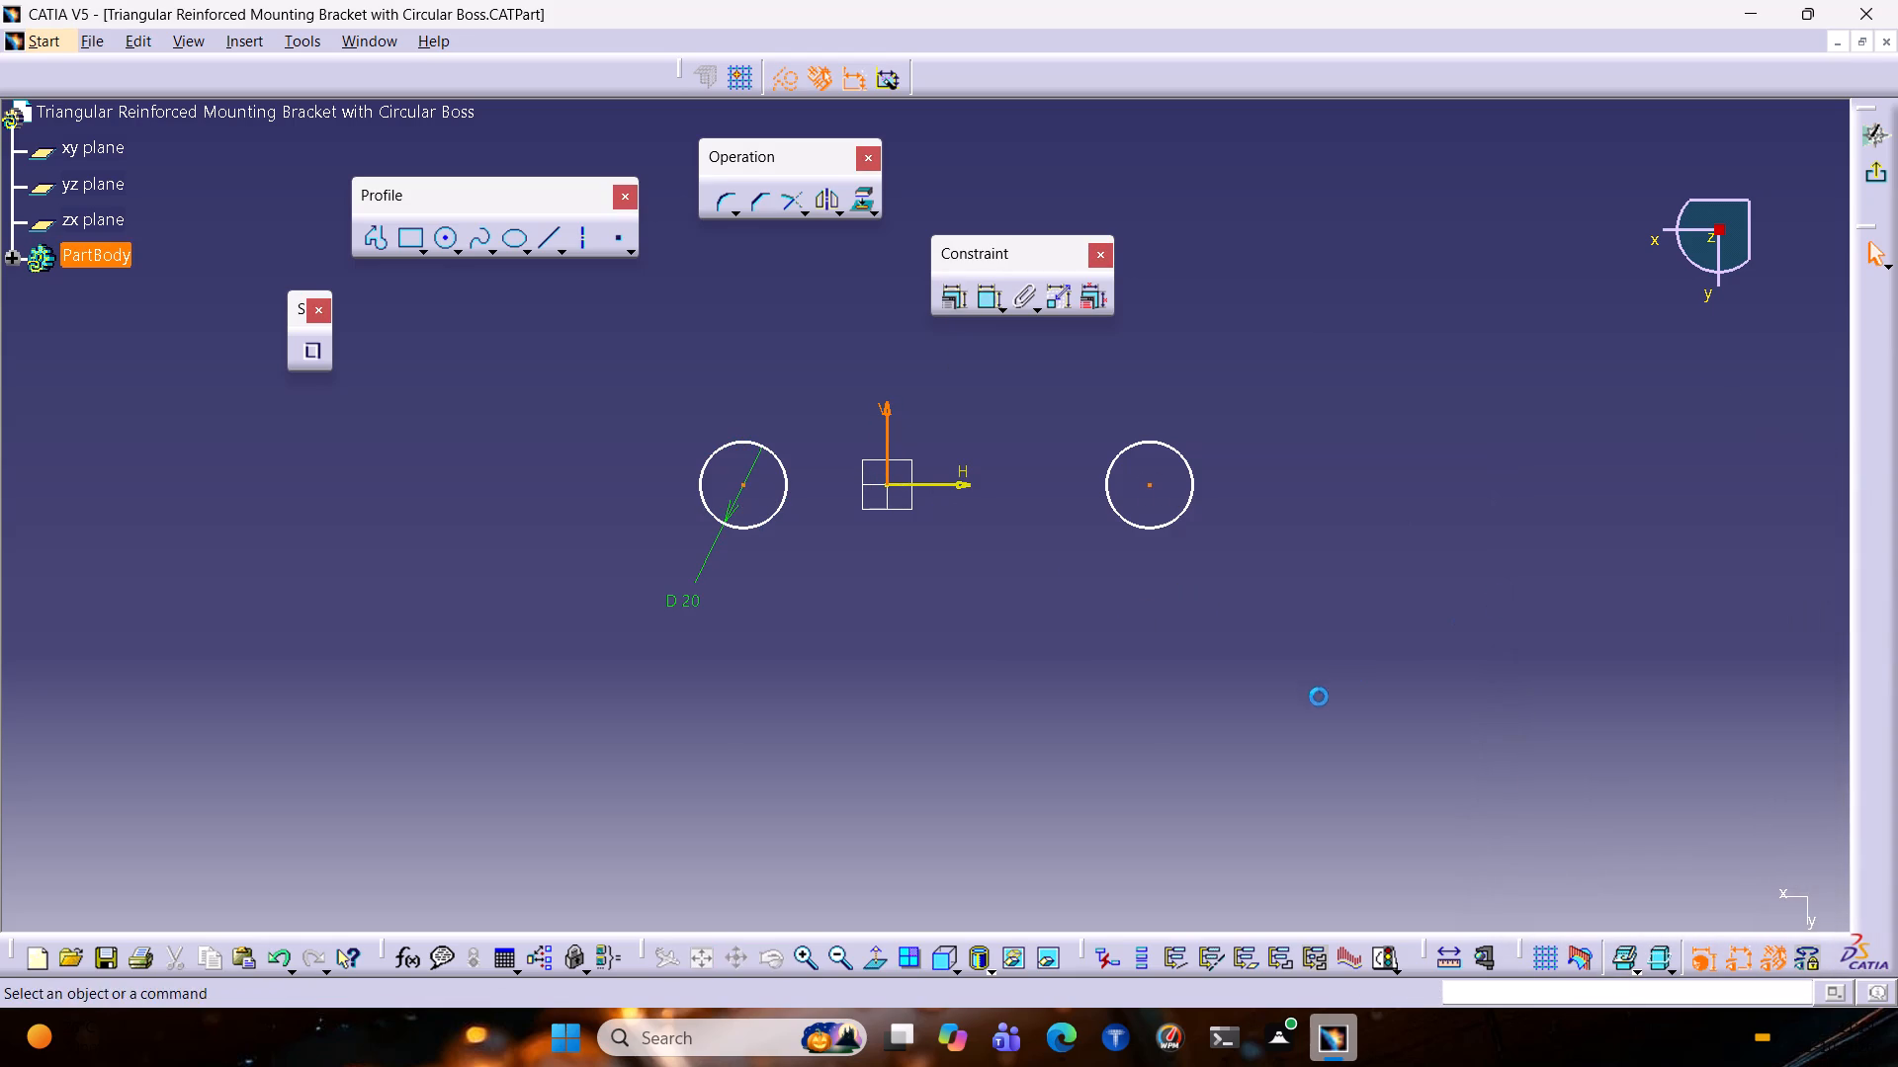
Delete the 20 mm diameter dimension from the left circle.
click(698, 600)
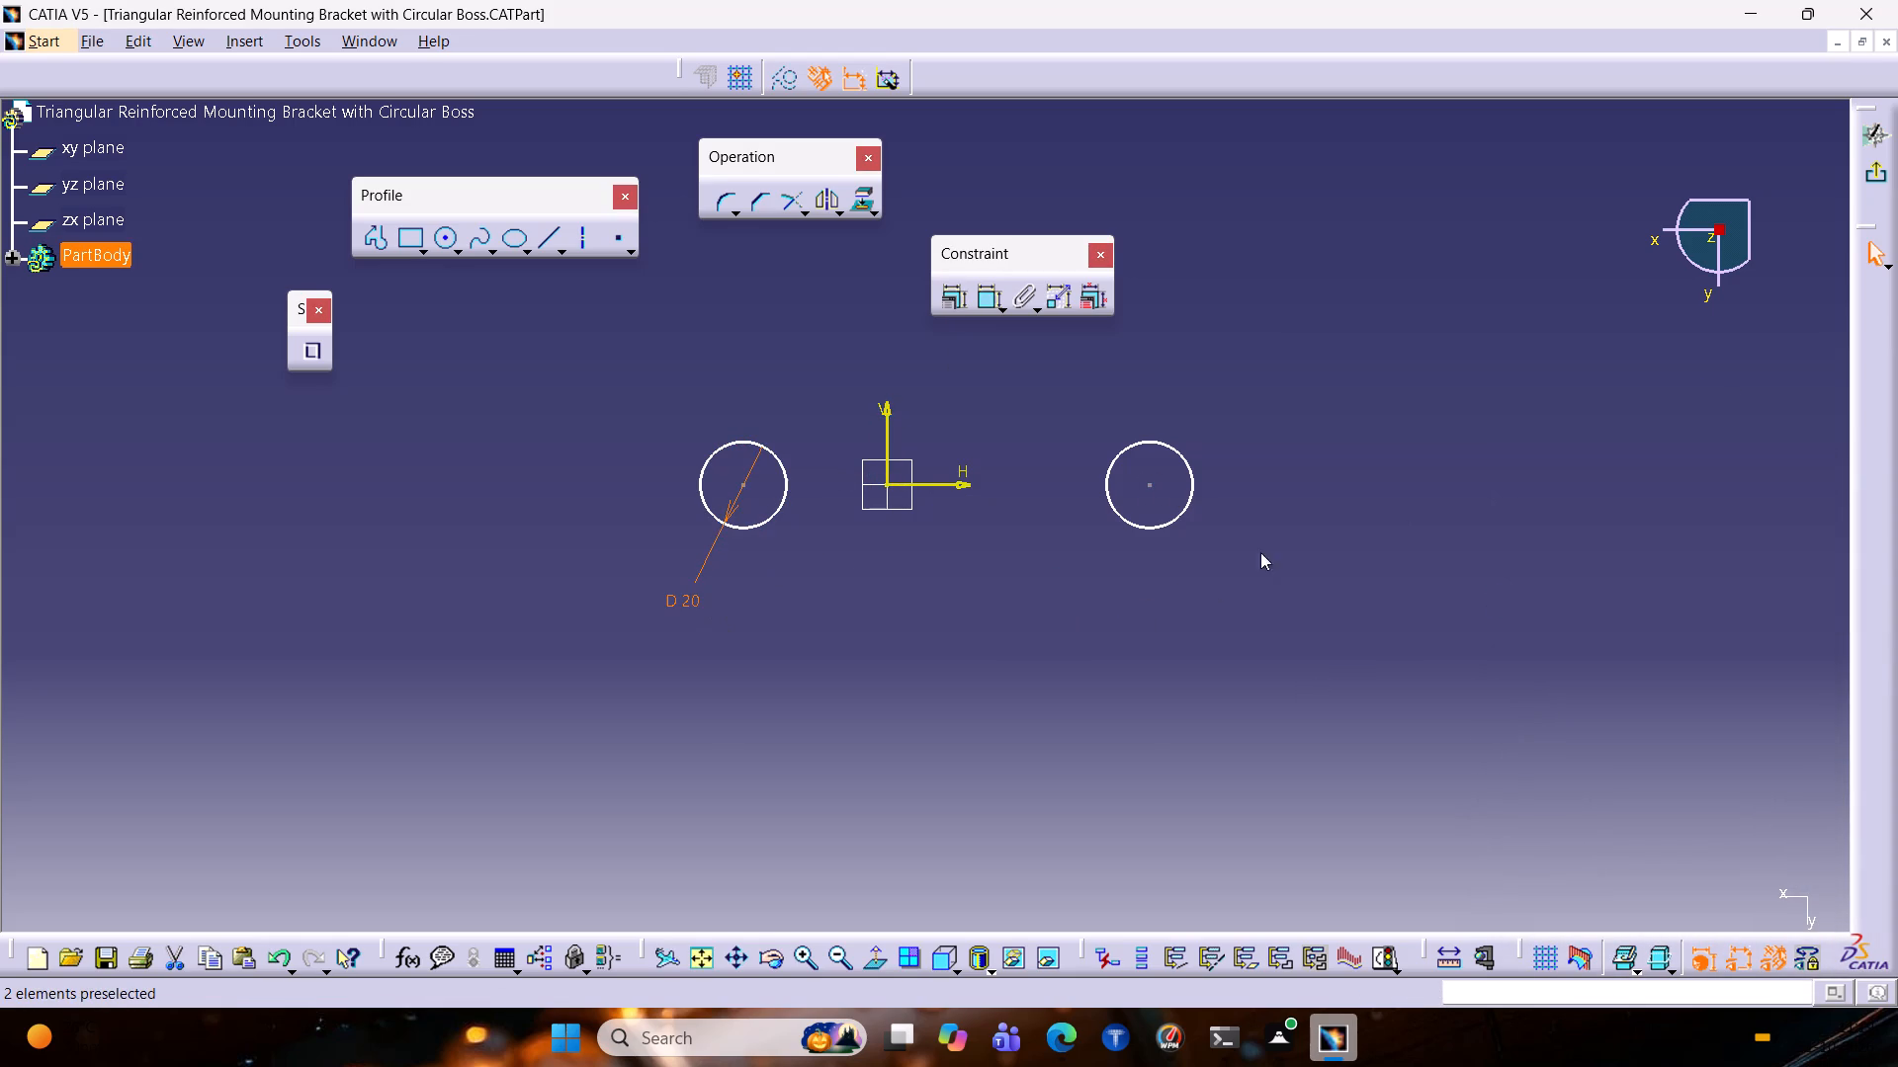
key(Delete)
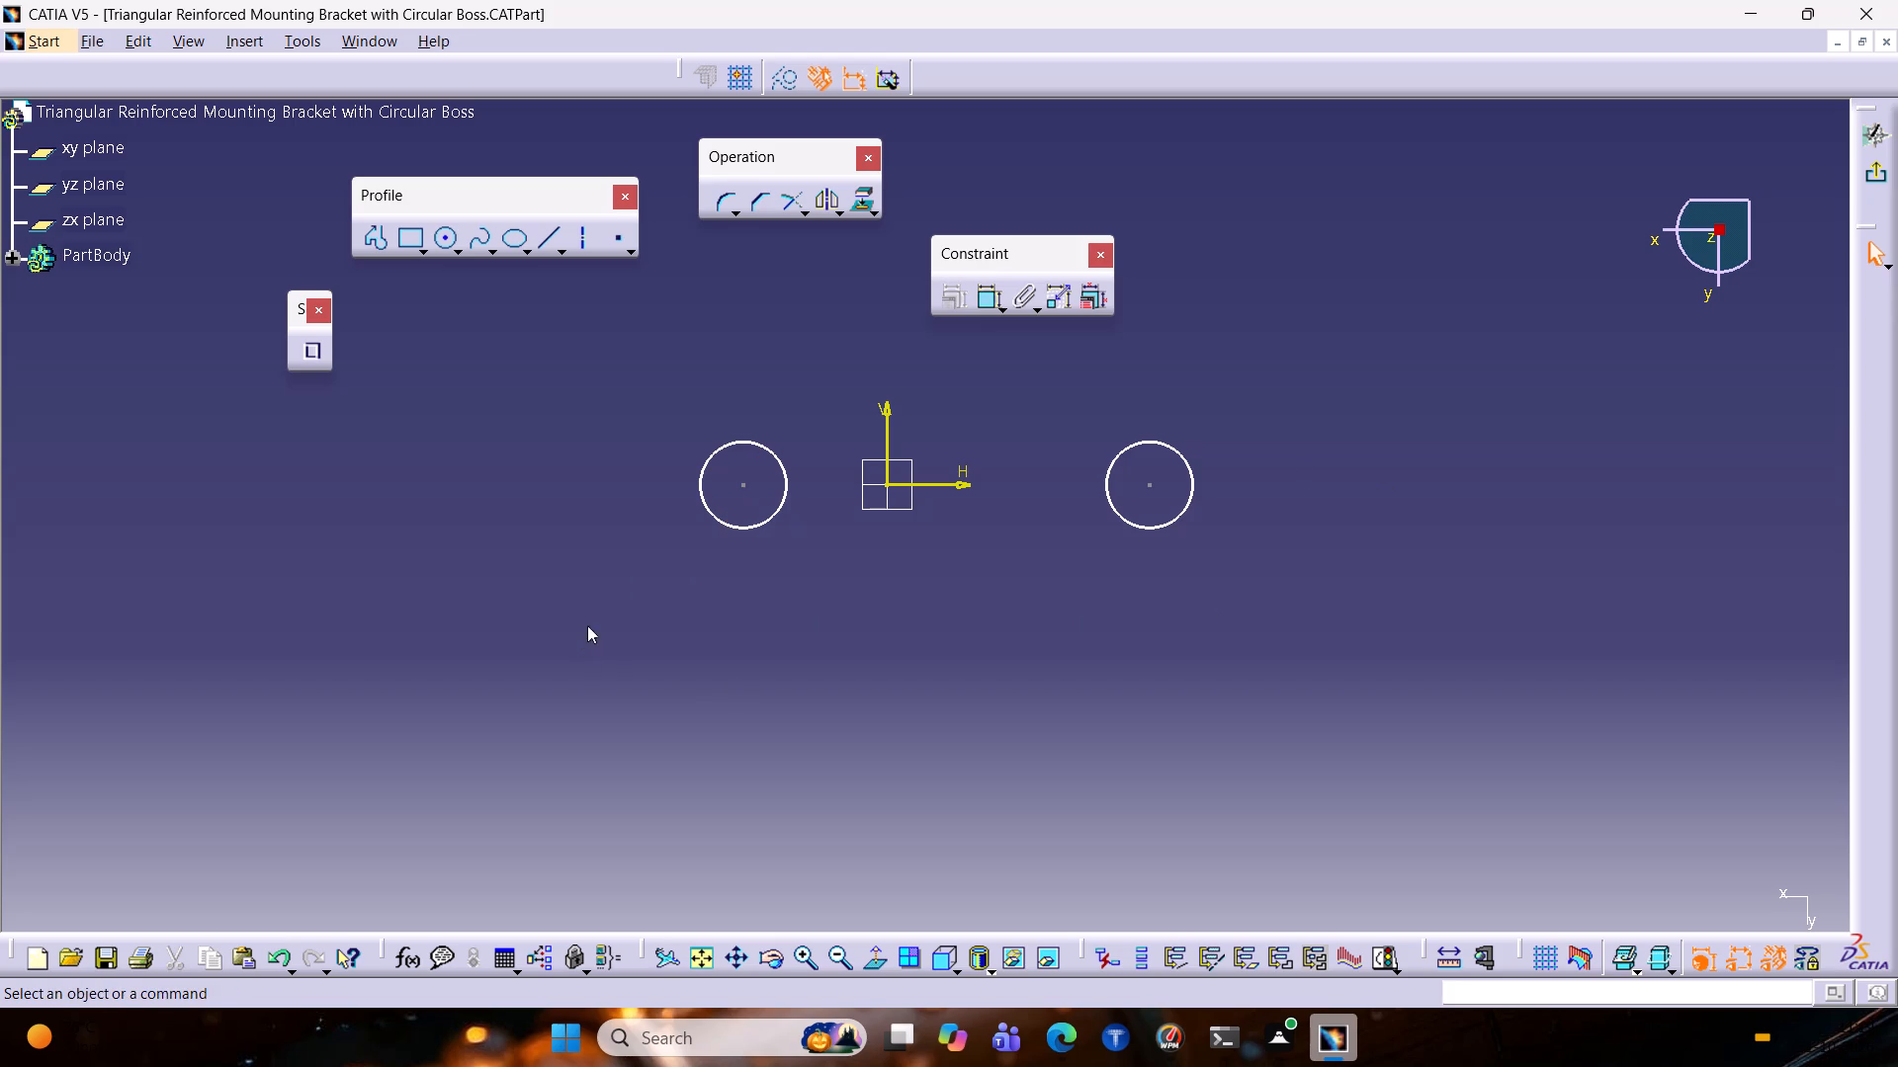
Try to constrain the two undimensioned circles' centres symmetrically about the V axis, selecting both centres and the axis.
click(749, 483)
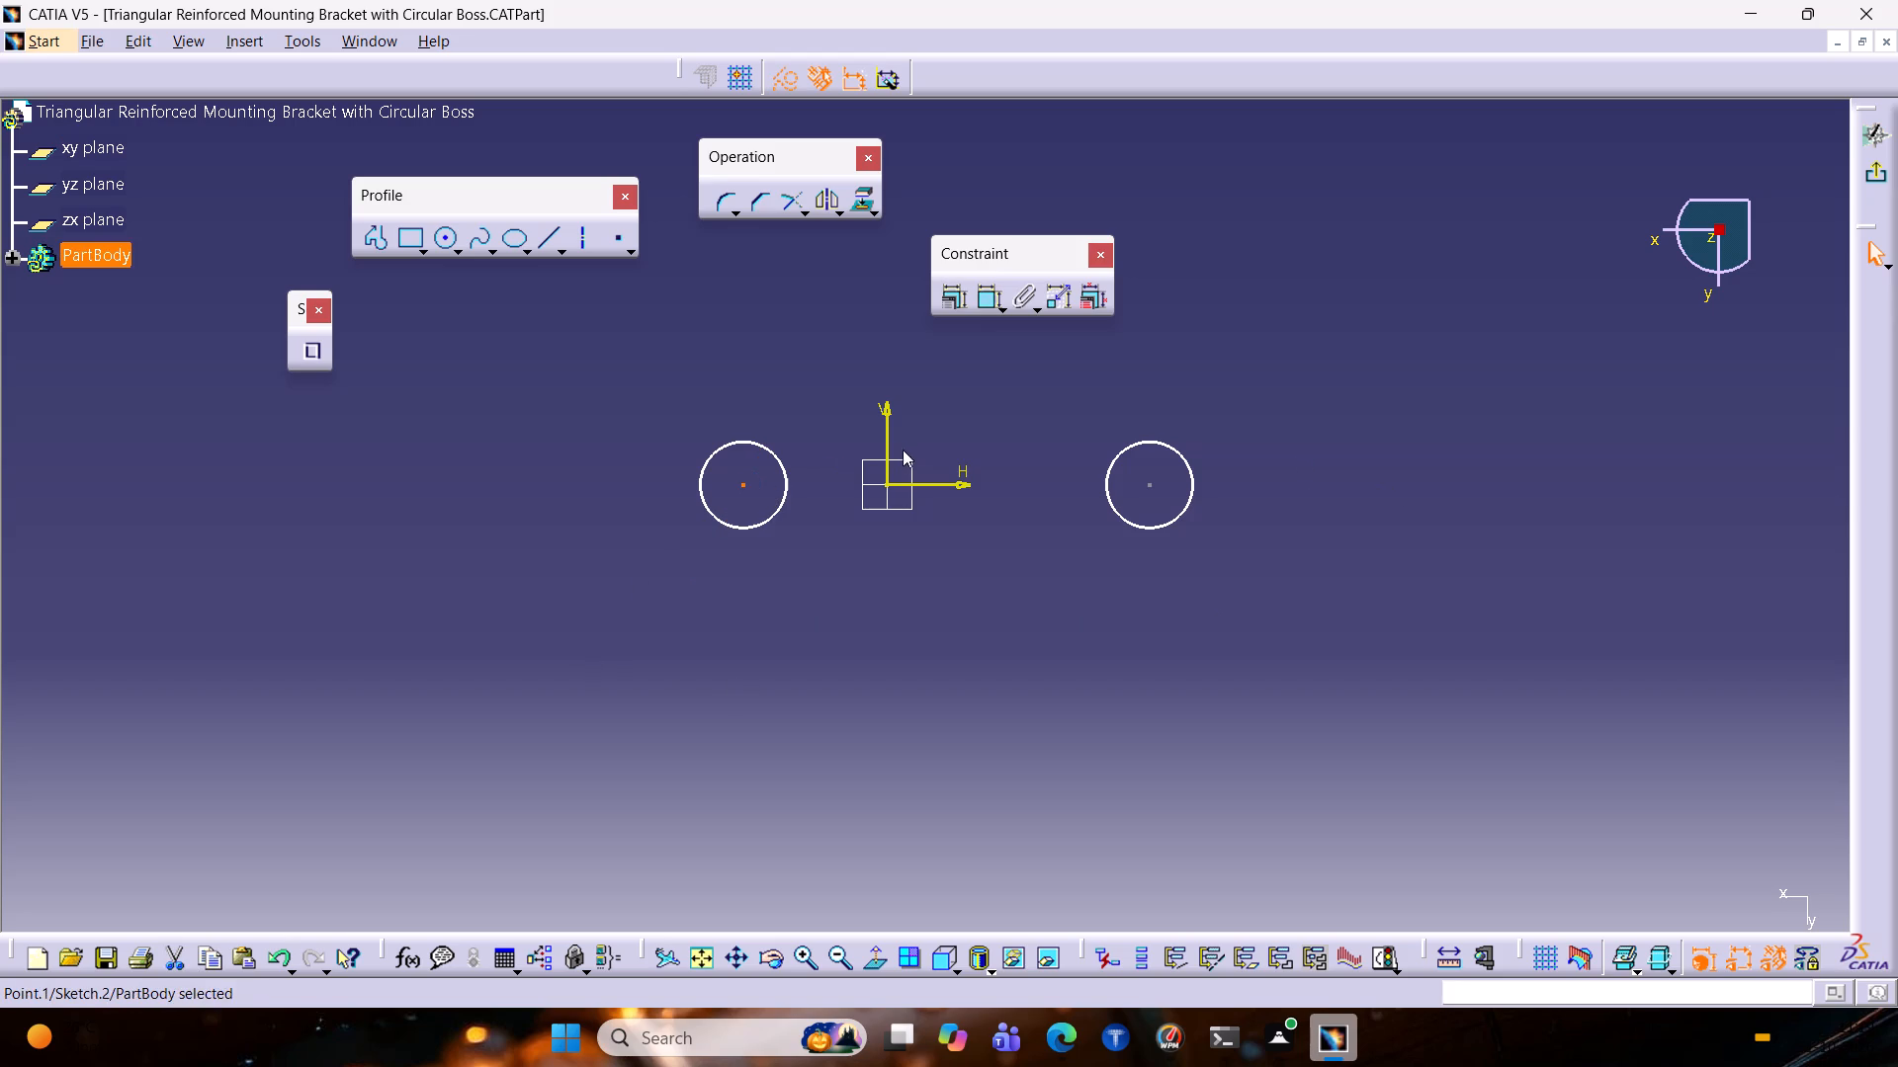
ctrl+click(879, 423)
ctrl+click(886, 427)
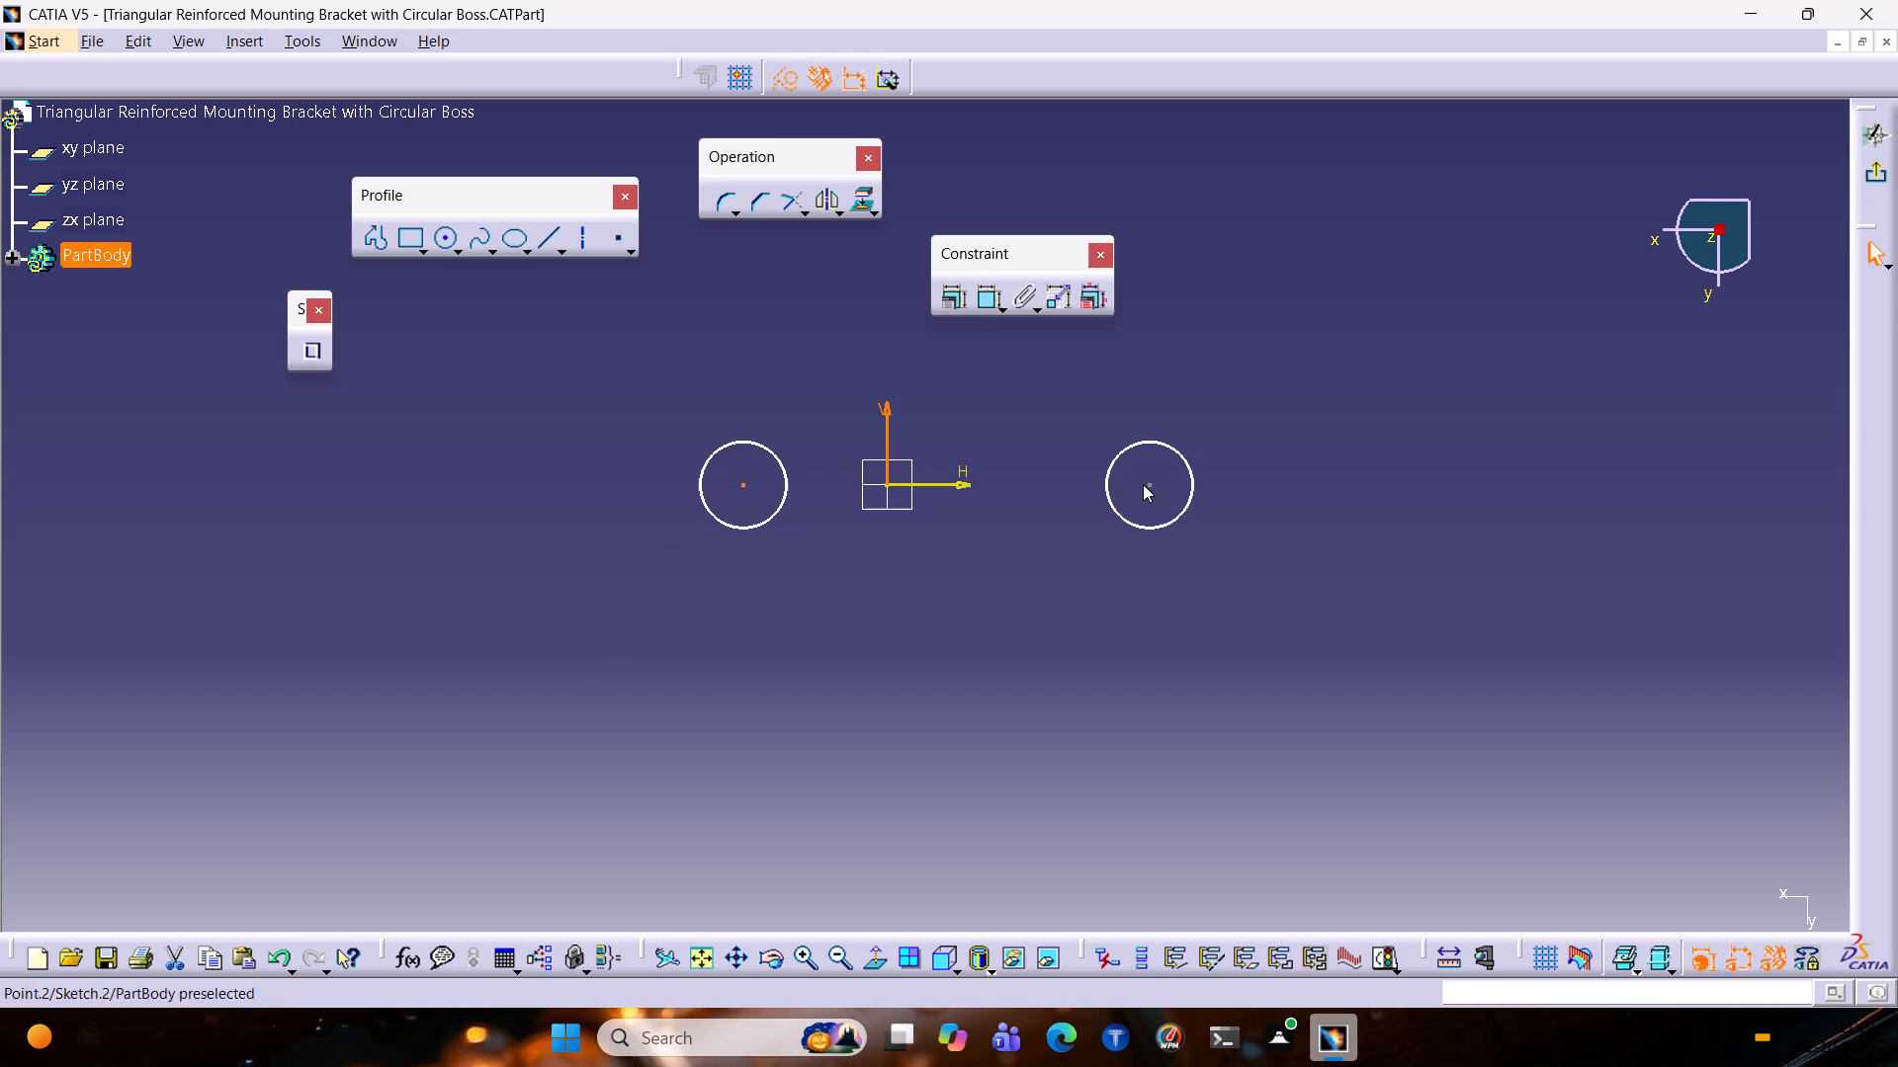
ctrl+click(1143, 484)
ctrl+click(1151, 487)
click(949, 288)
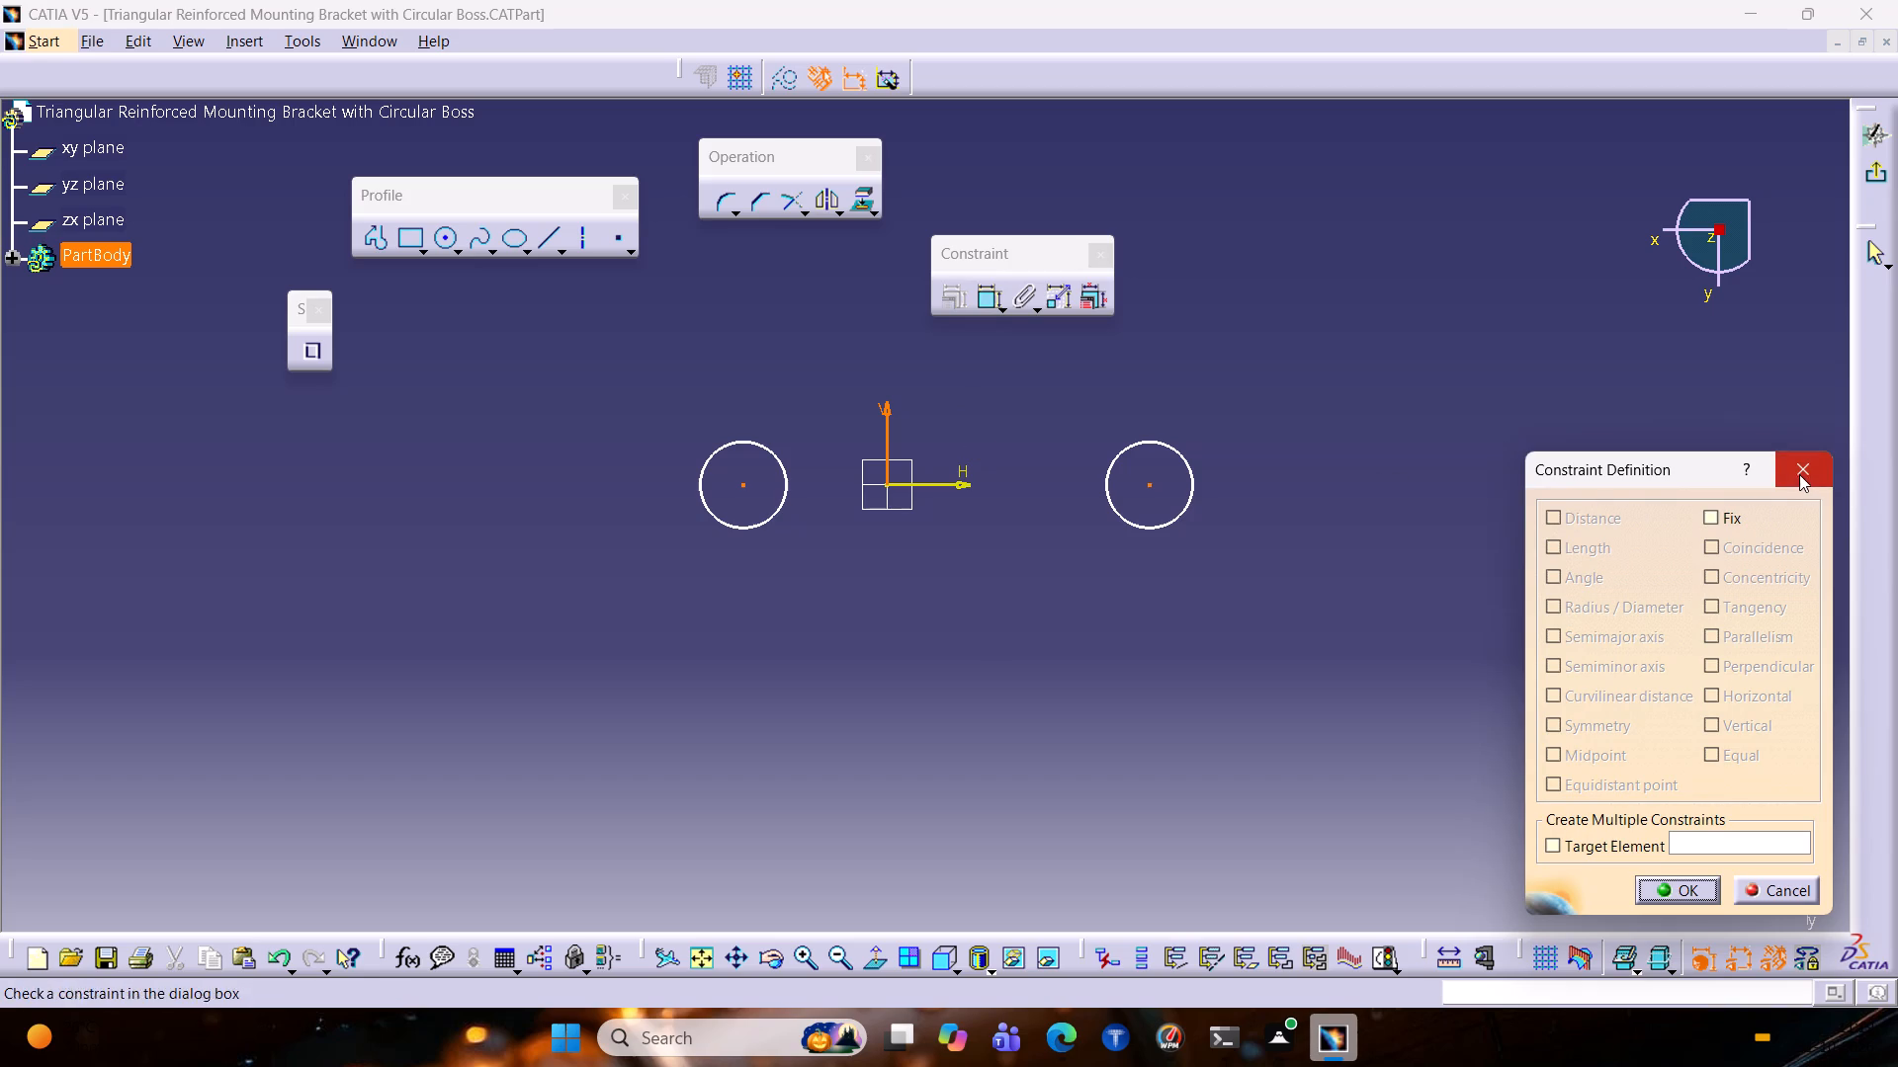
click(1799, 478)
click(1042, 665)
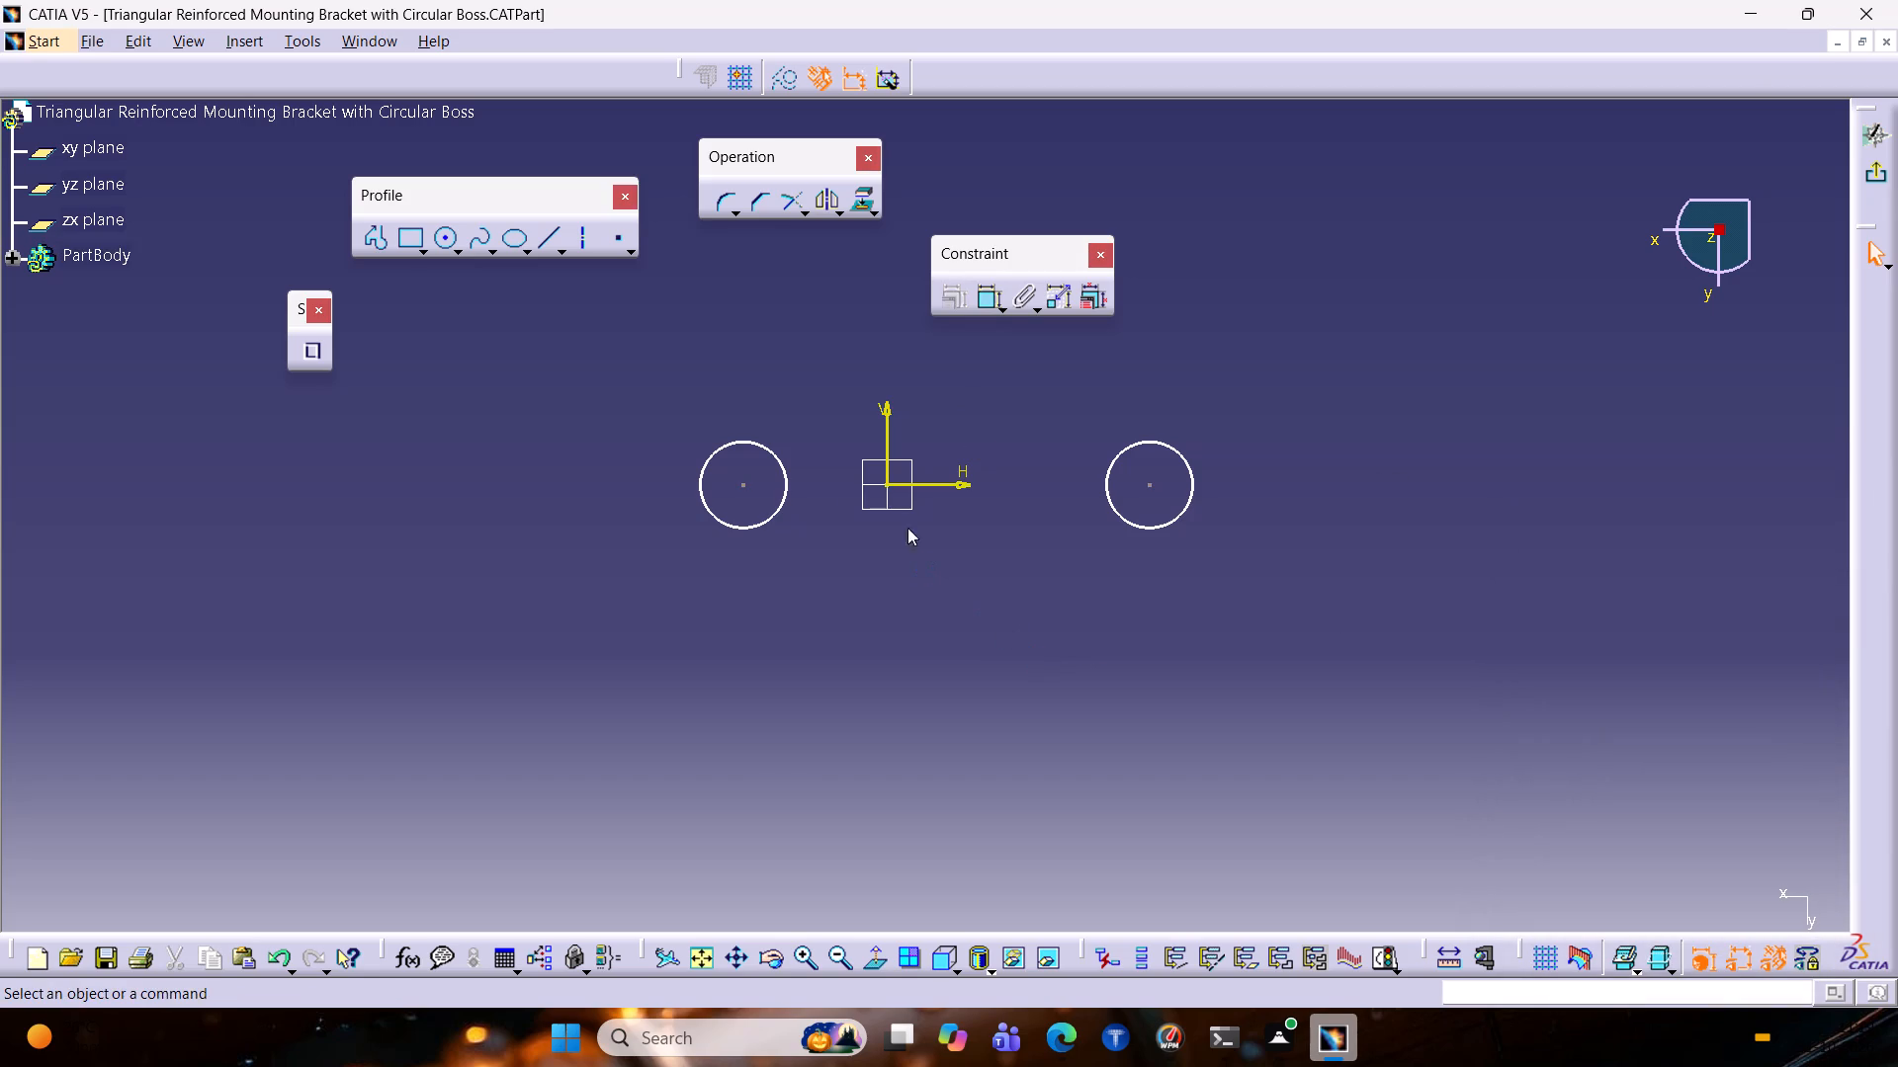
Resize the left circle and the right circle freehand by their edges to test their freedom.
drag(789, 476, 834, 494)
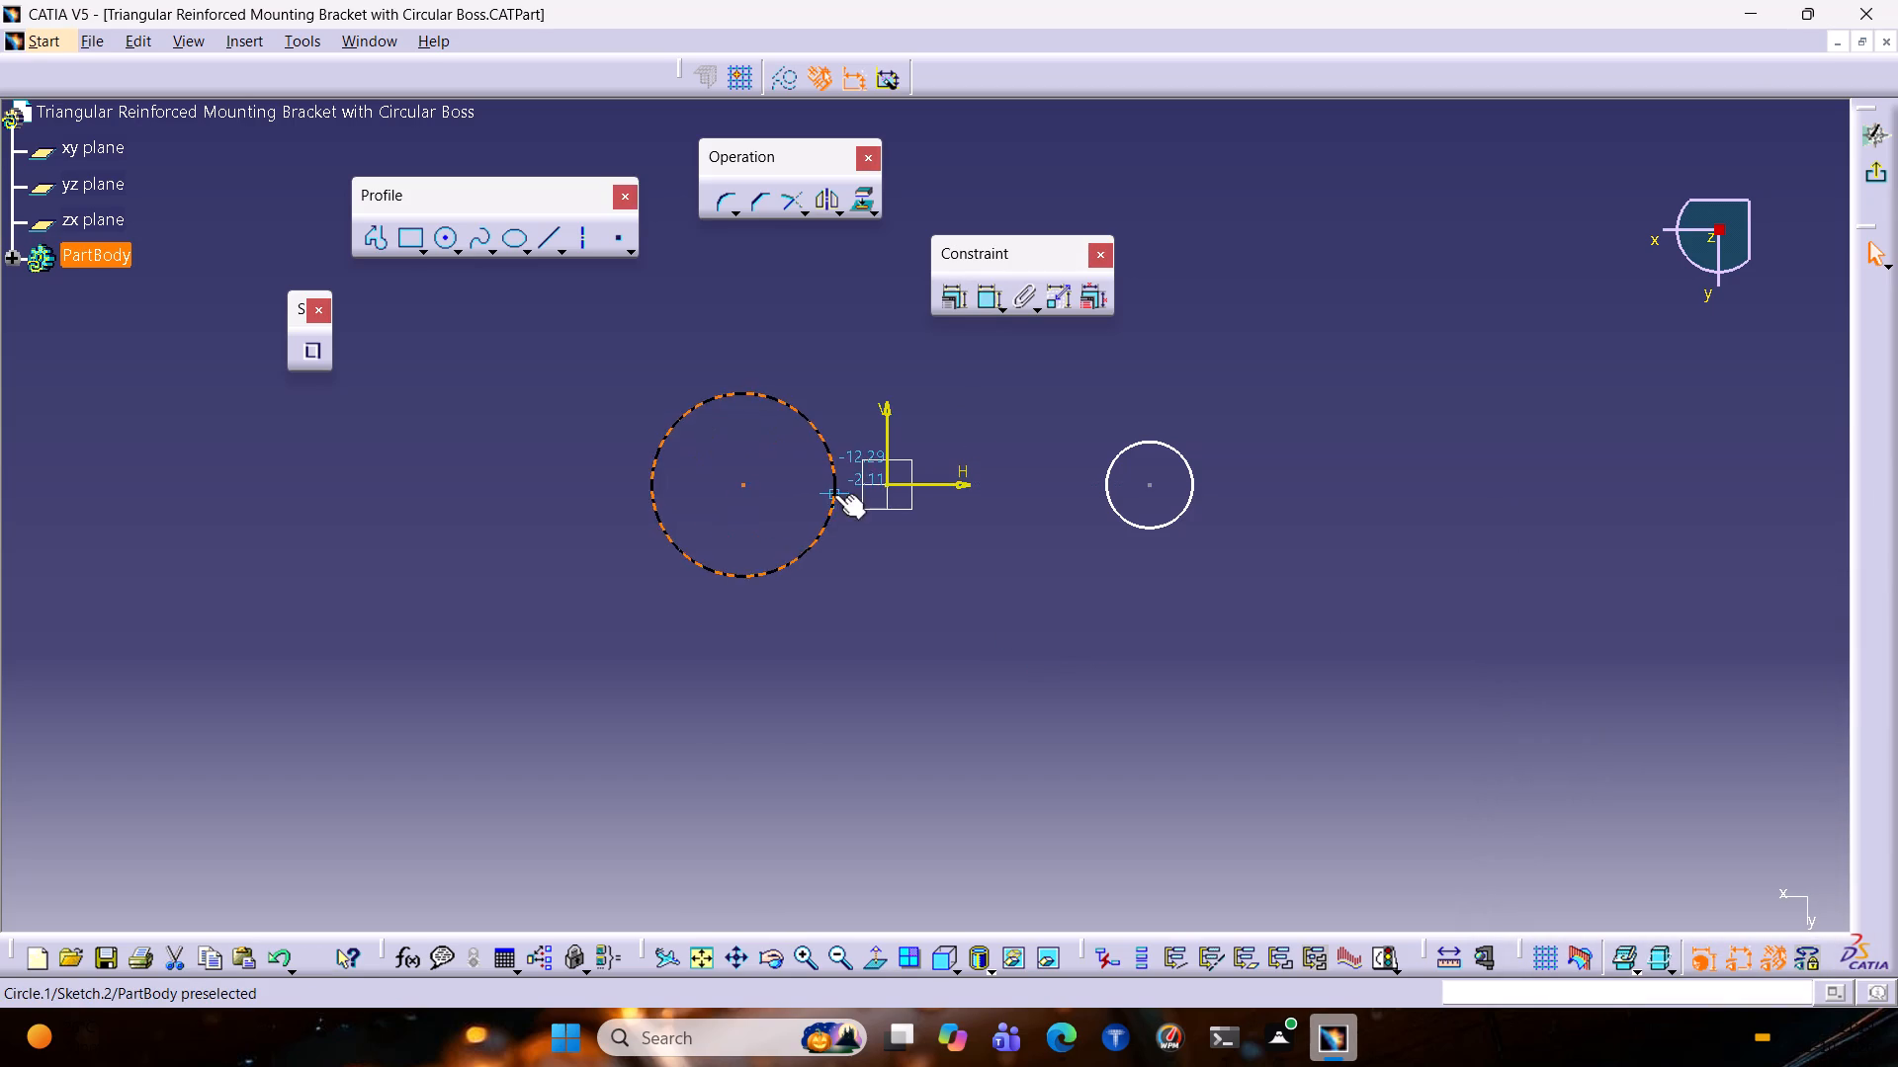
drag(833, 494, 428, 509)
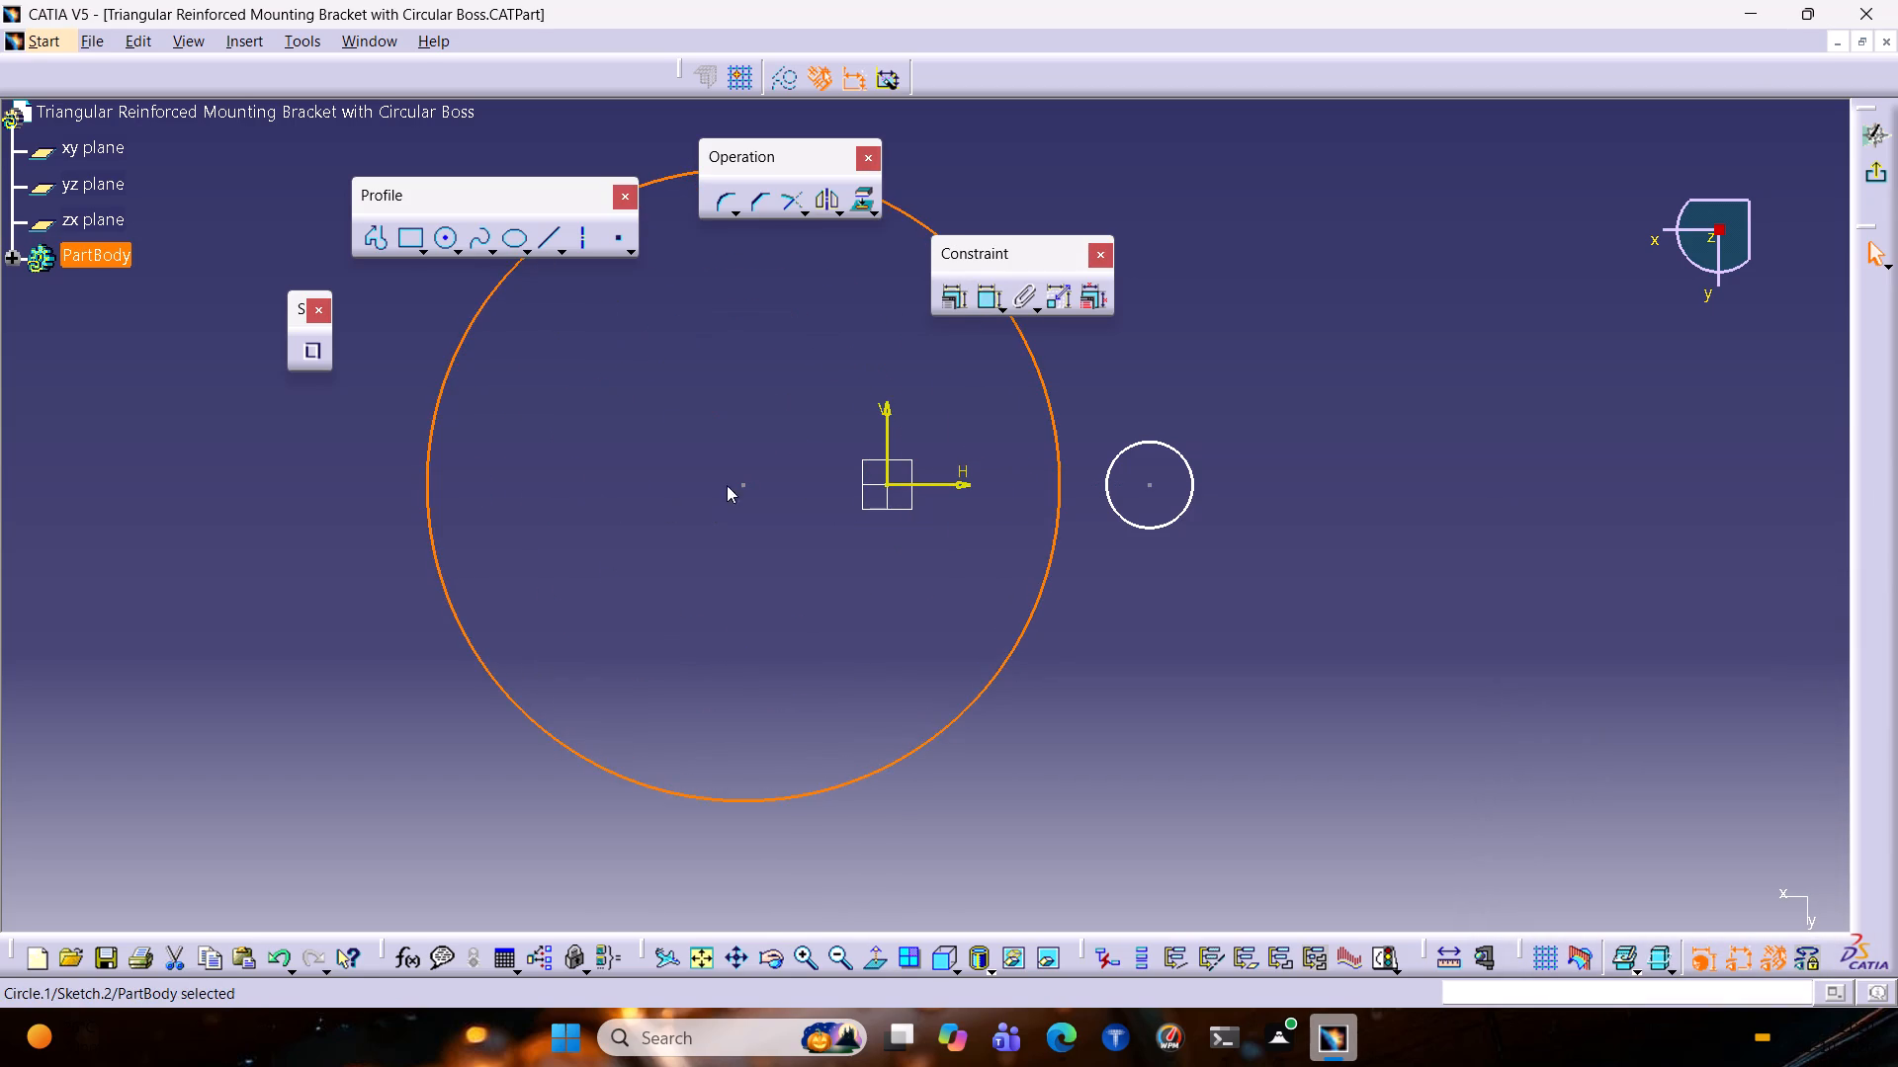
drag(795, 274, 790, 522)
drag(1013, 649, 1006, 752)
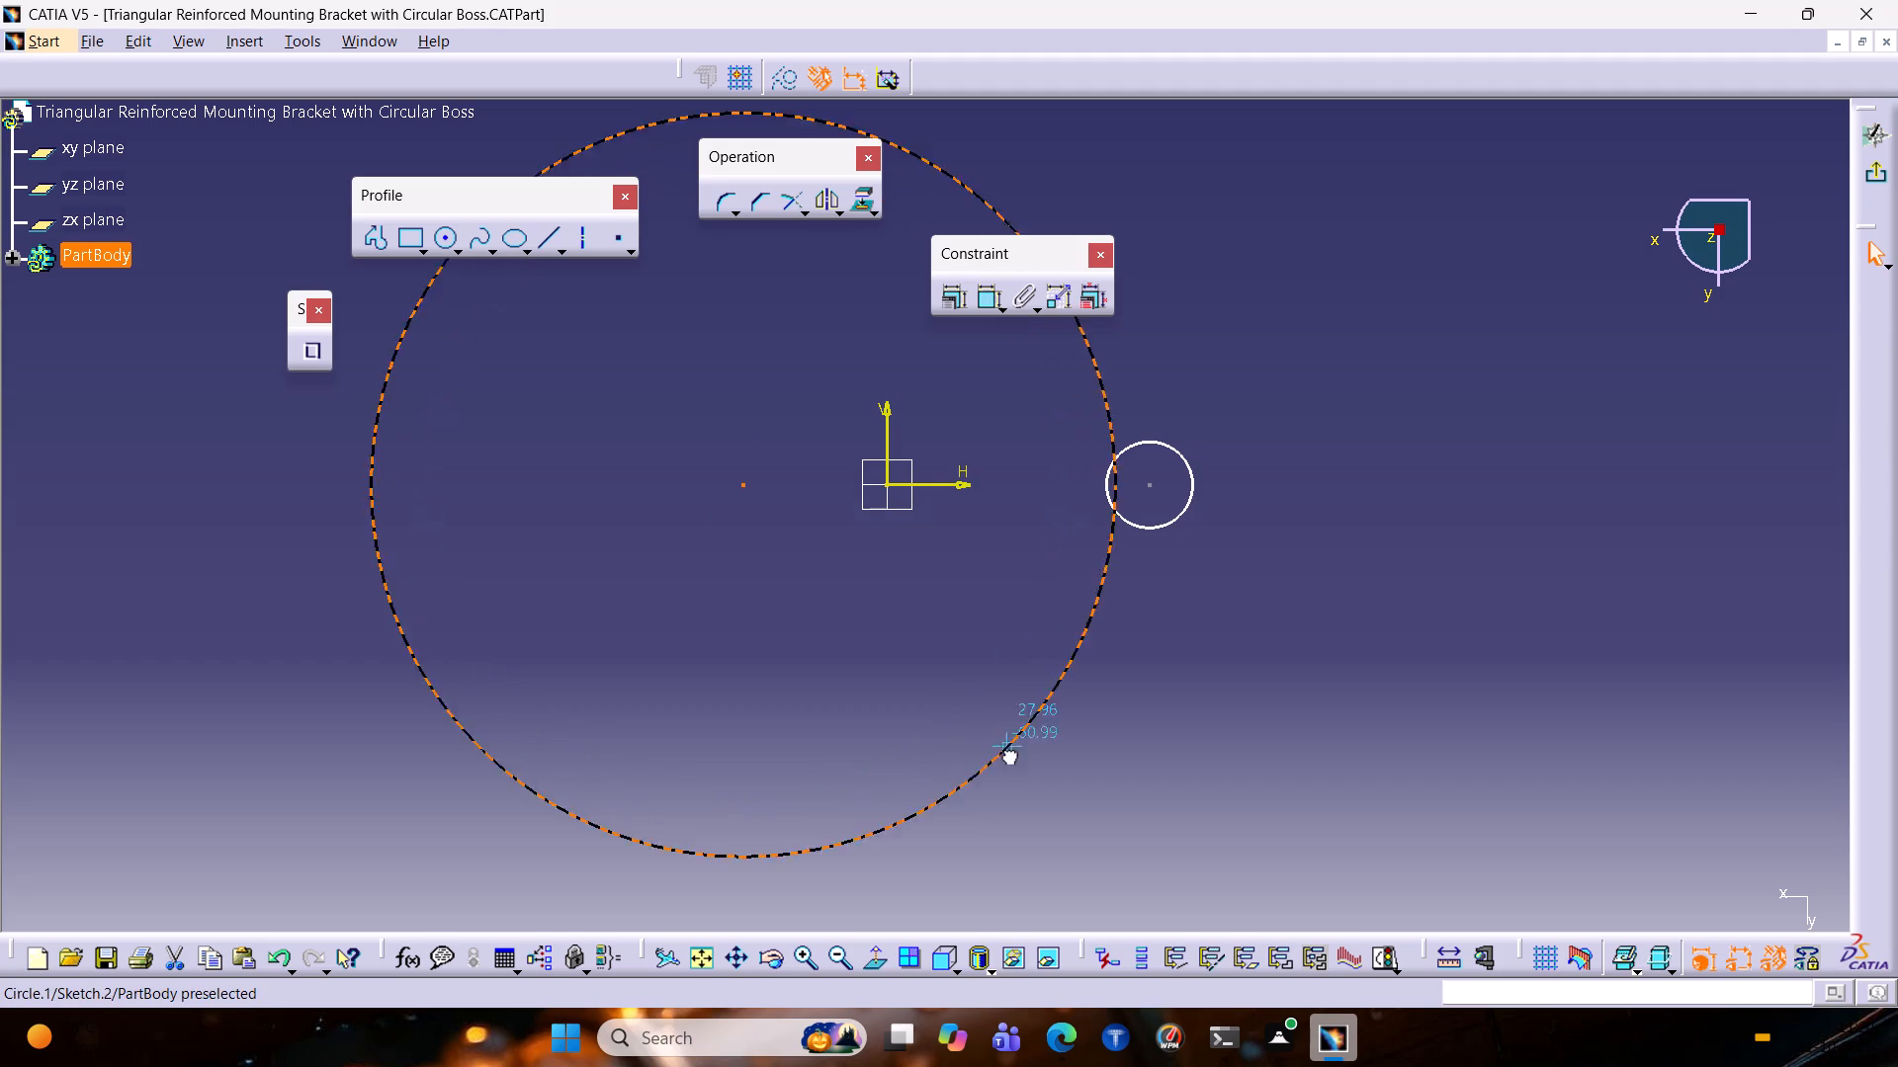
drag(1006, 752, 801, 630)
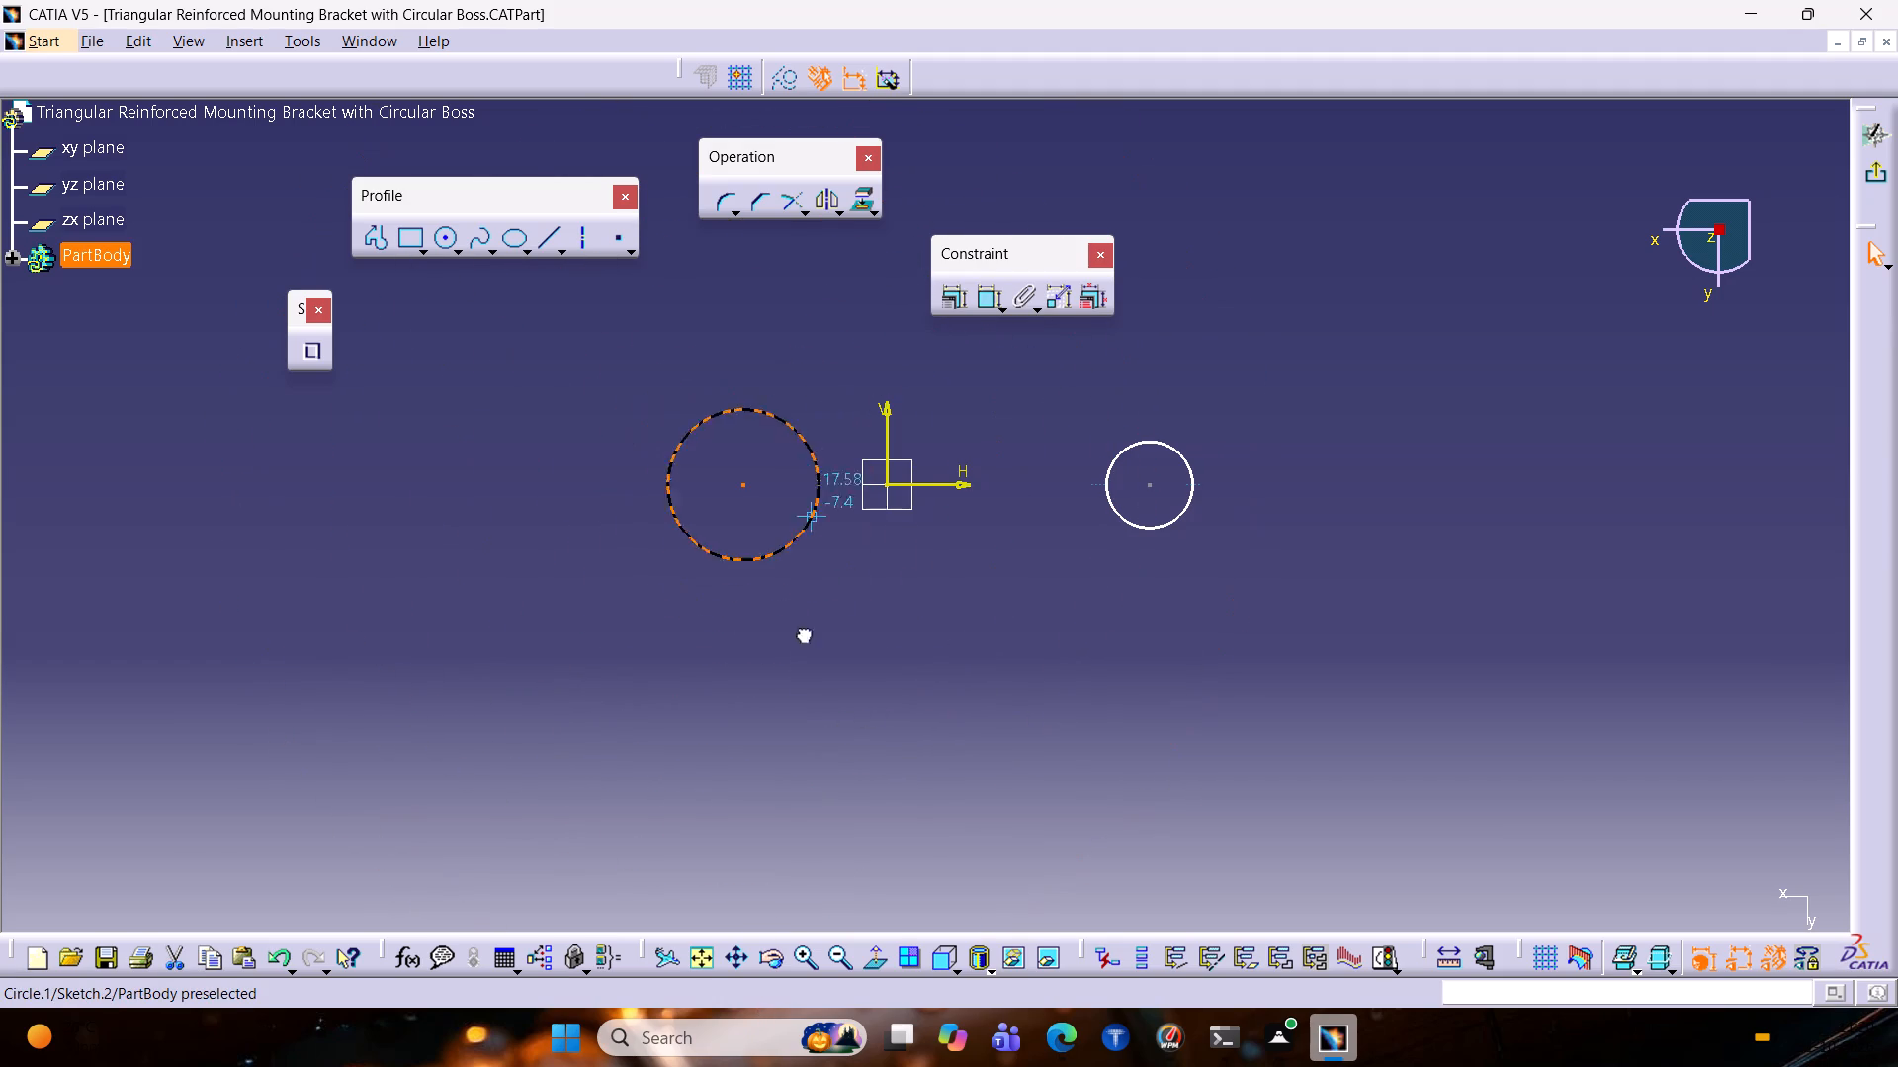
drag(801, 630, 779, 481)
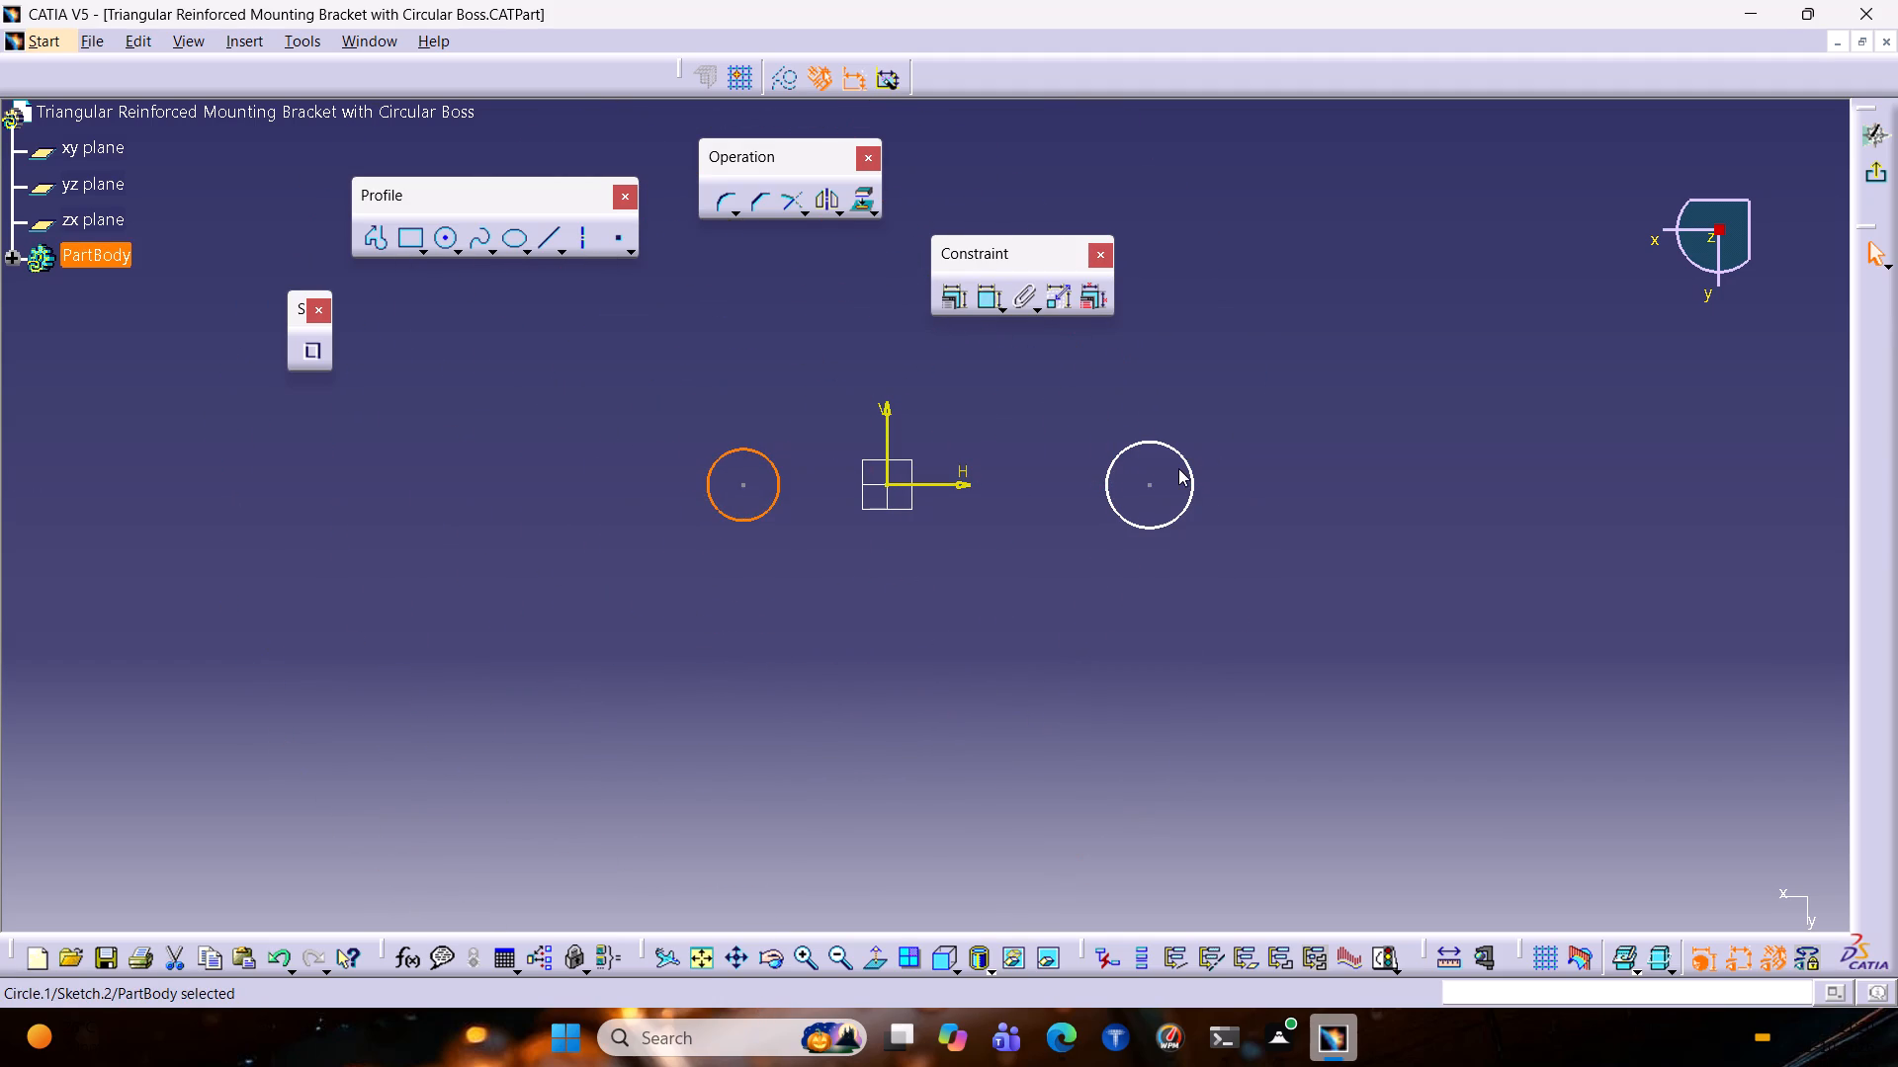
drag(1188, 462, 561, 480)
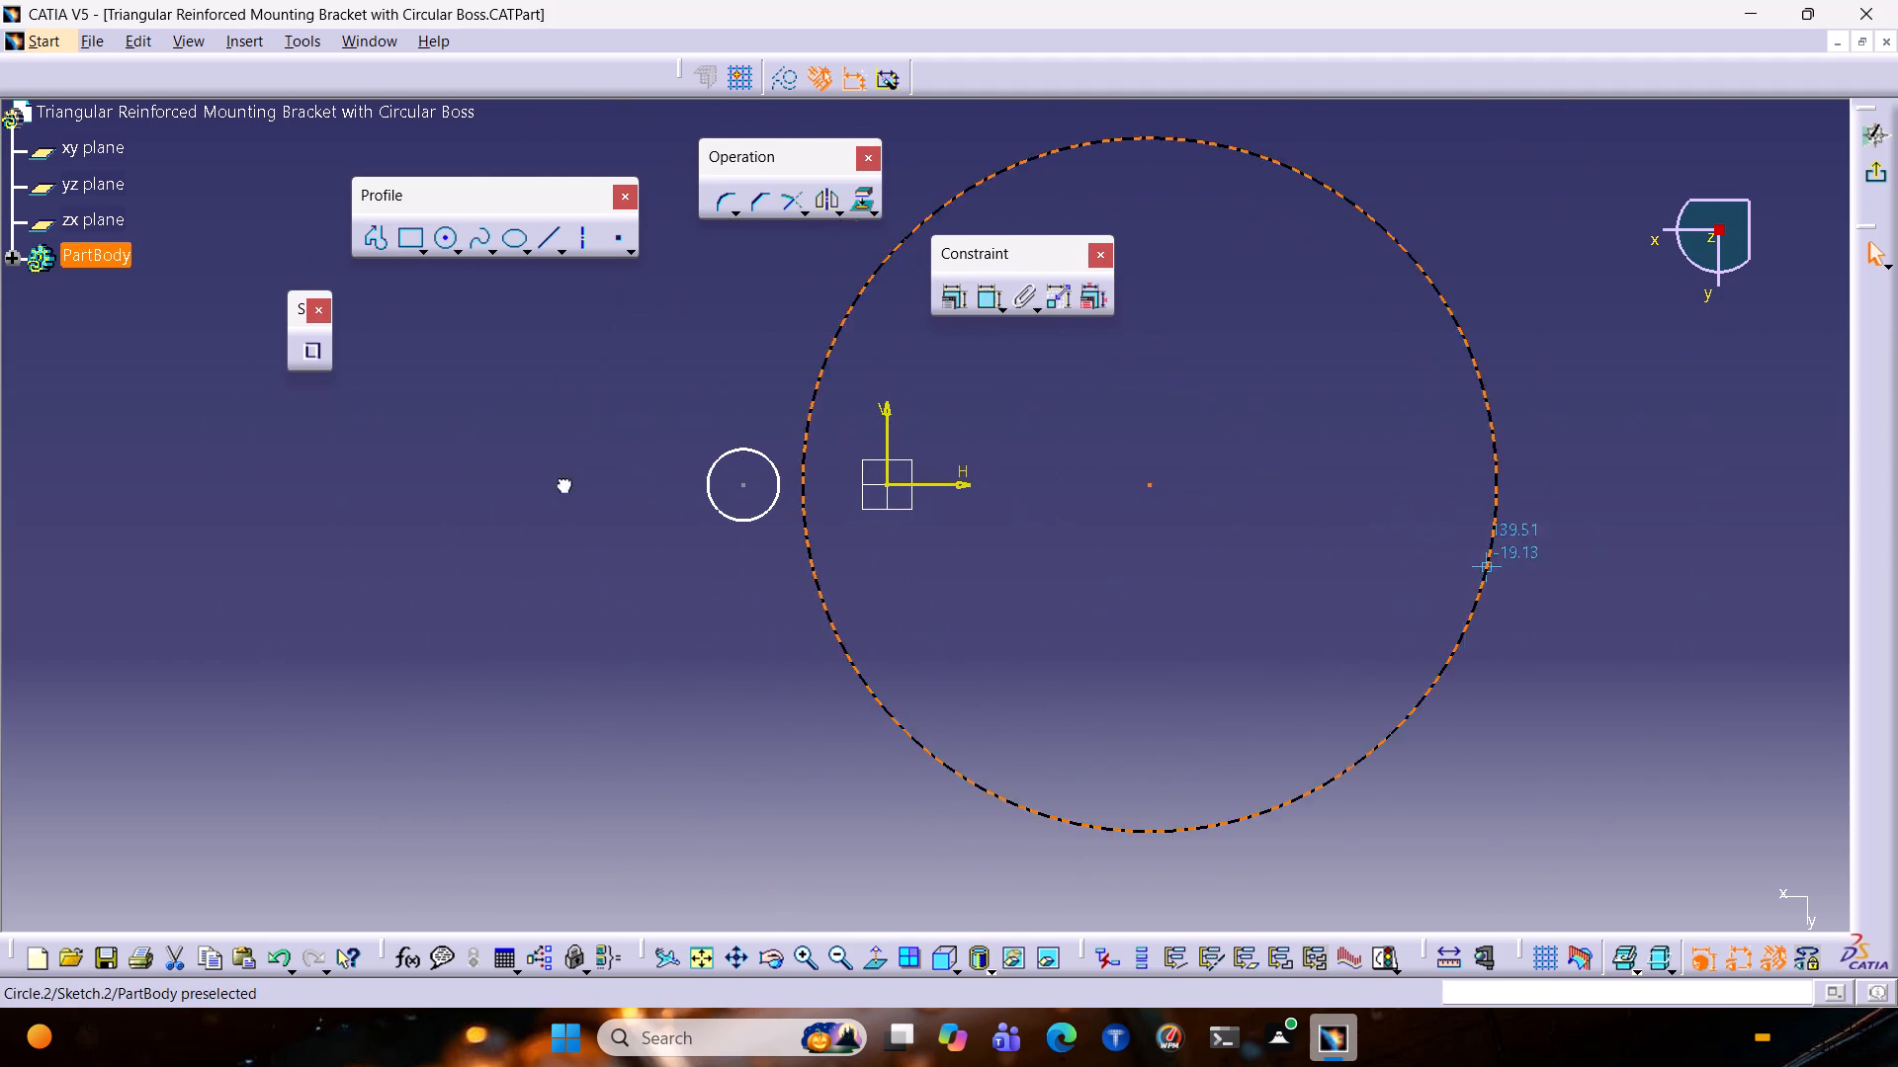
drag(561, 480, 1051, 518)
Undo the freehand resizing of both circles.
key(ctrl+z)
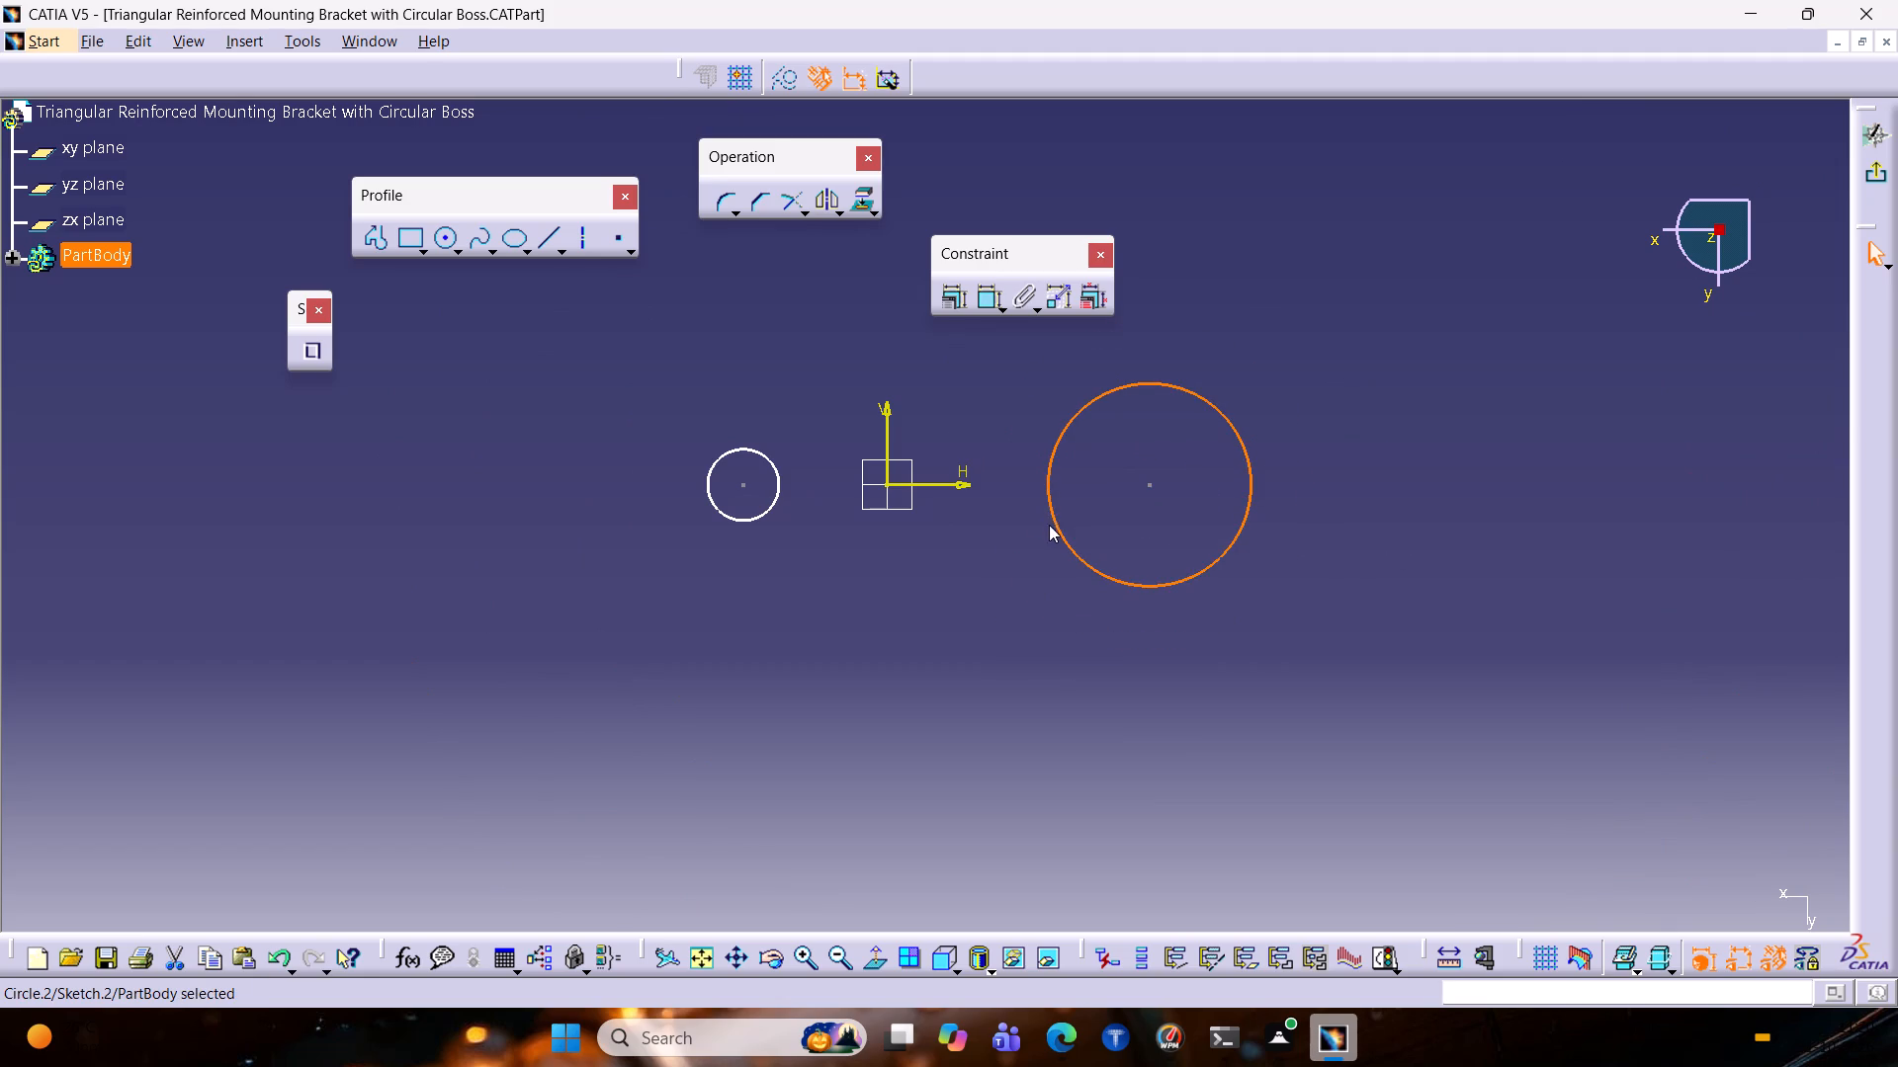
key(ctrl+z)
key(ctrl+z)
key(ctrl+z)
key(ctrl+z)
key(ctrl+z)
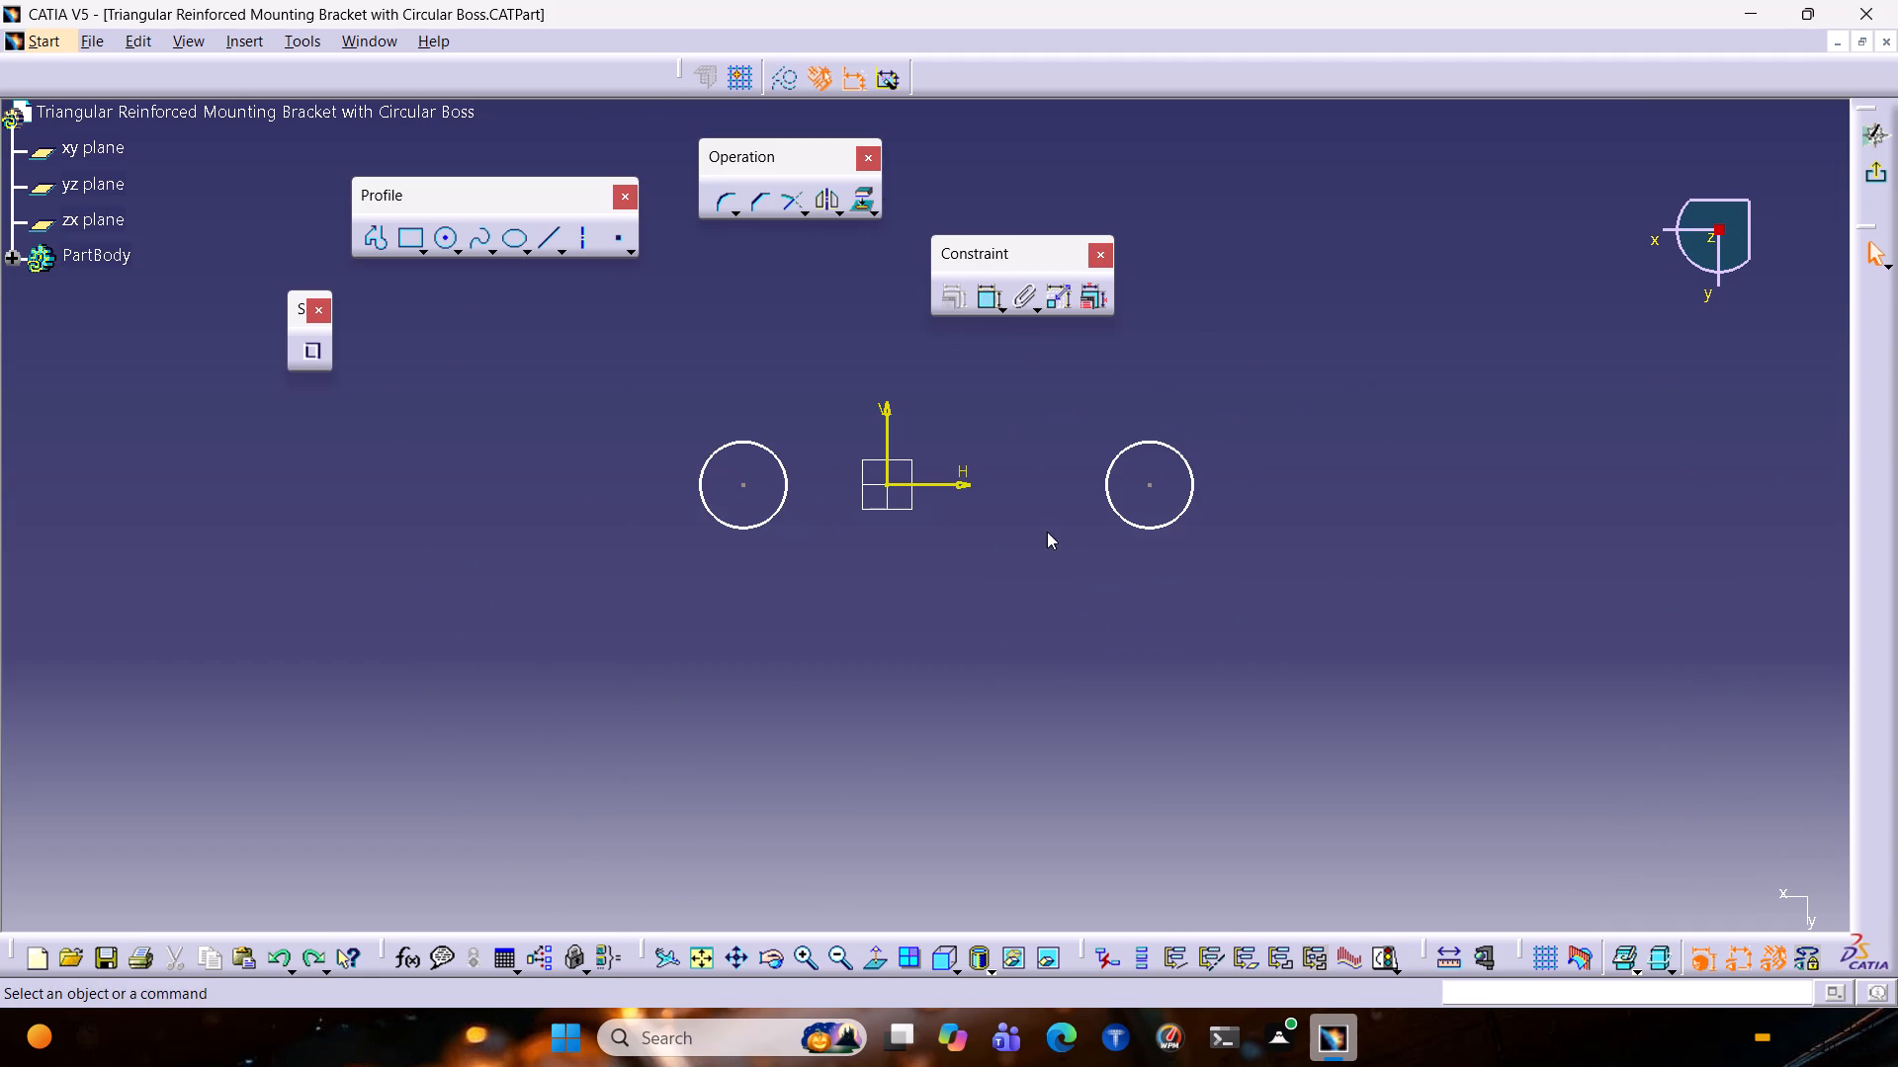
Delete both circles from the sketch.
drag(1262, 601, 469, 353)
key(Delete)
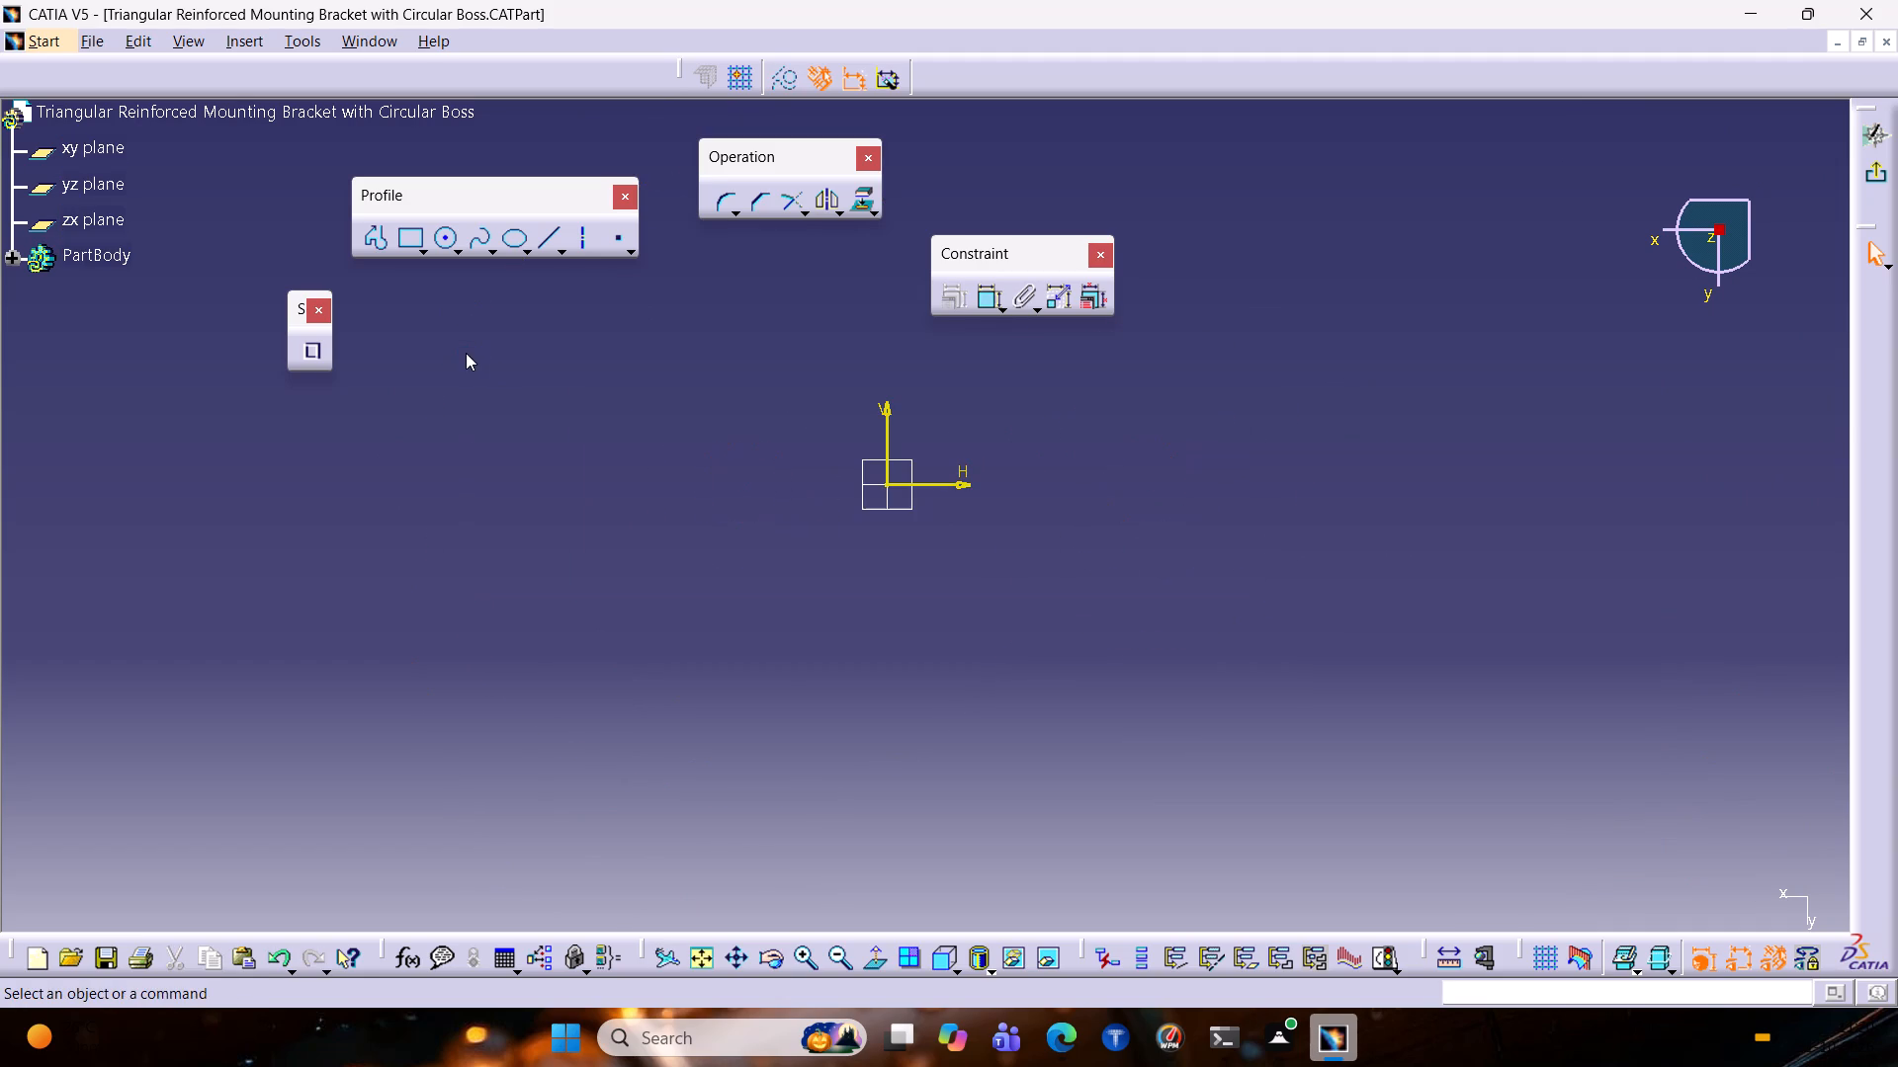
Draw two separate circles on either side of the V axis near the H axis, the left one about 10 mm in radius.
click(439, 229)
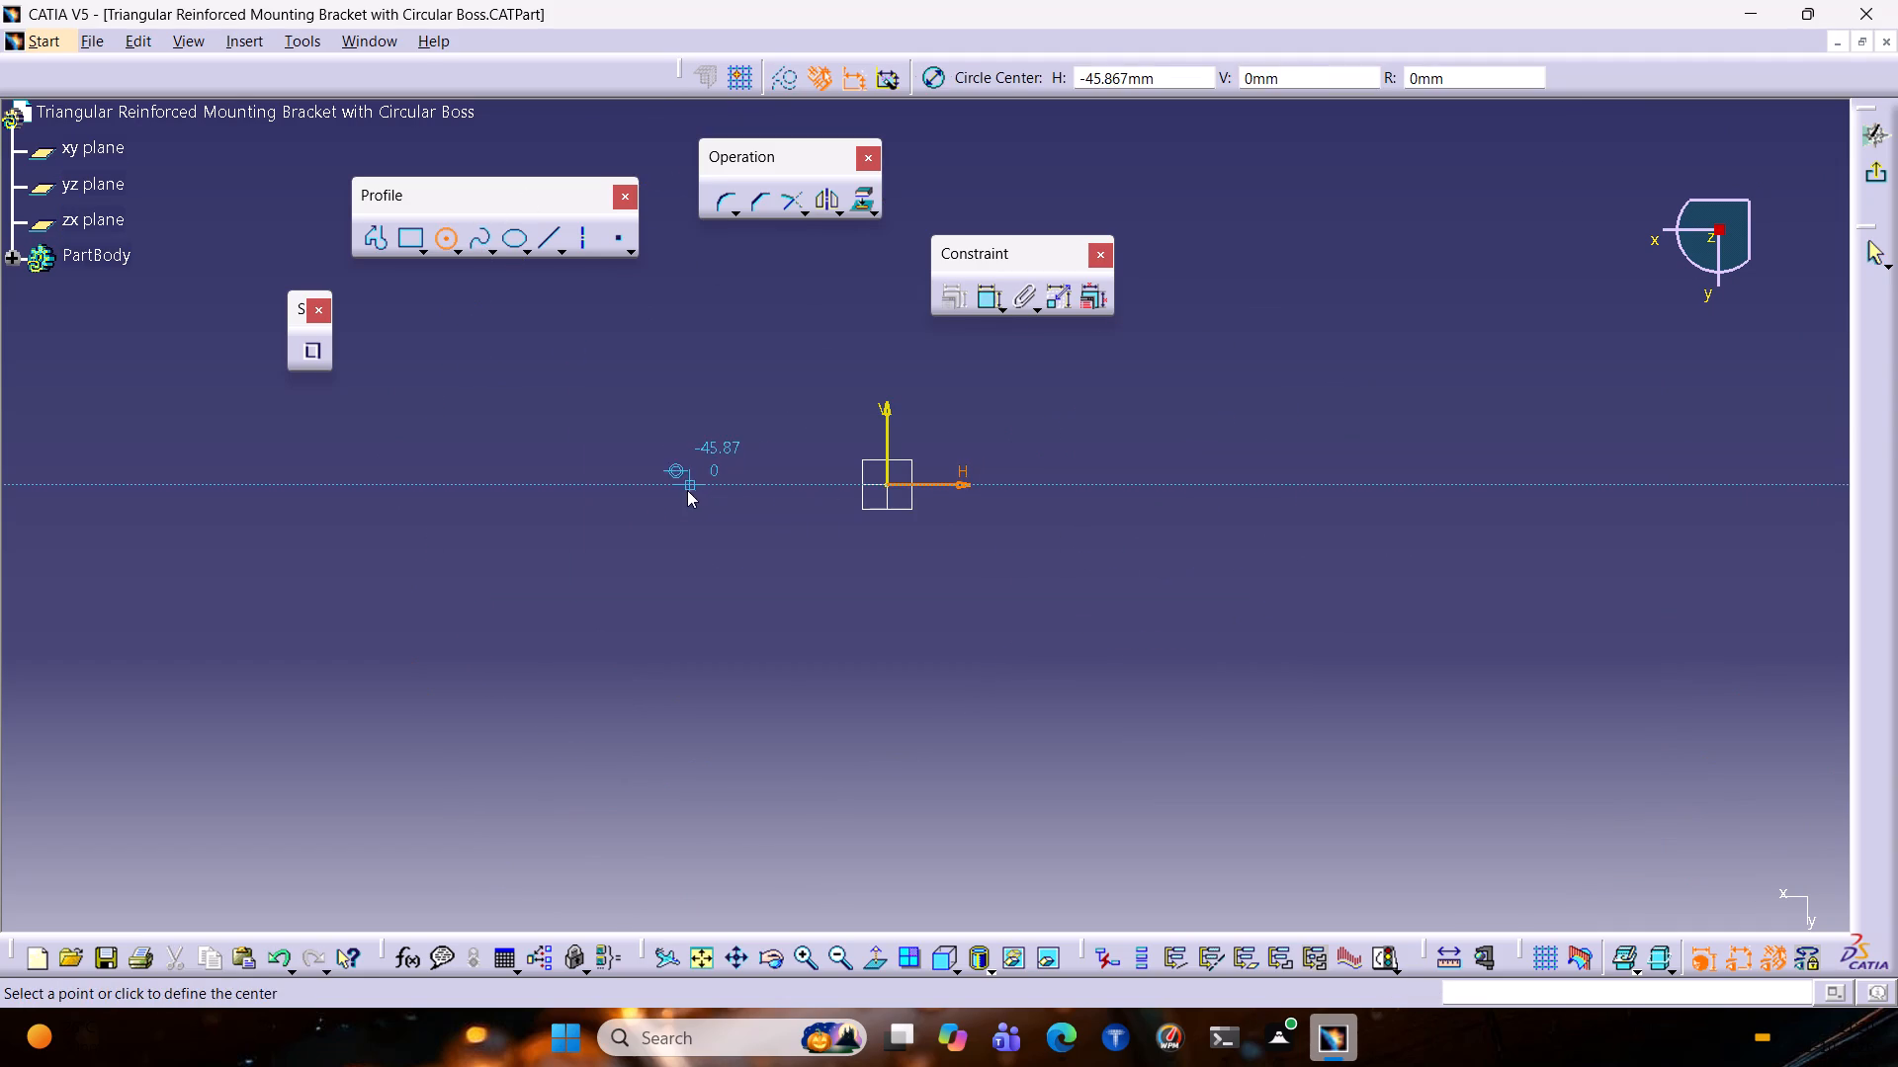
click(672, 480)
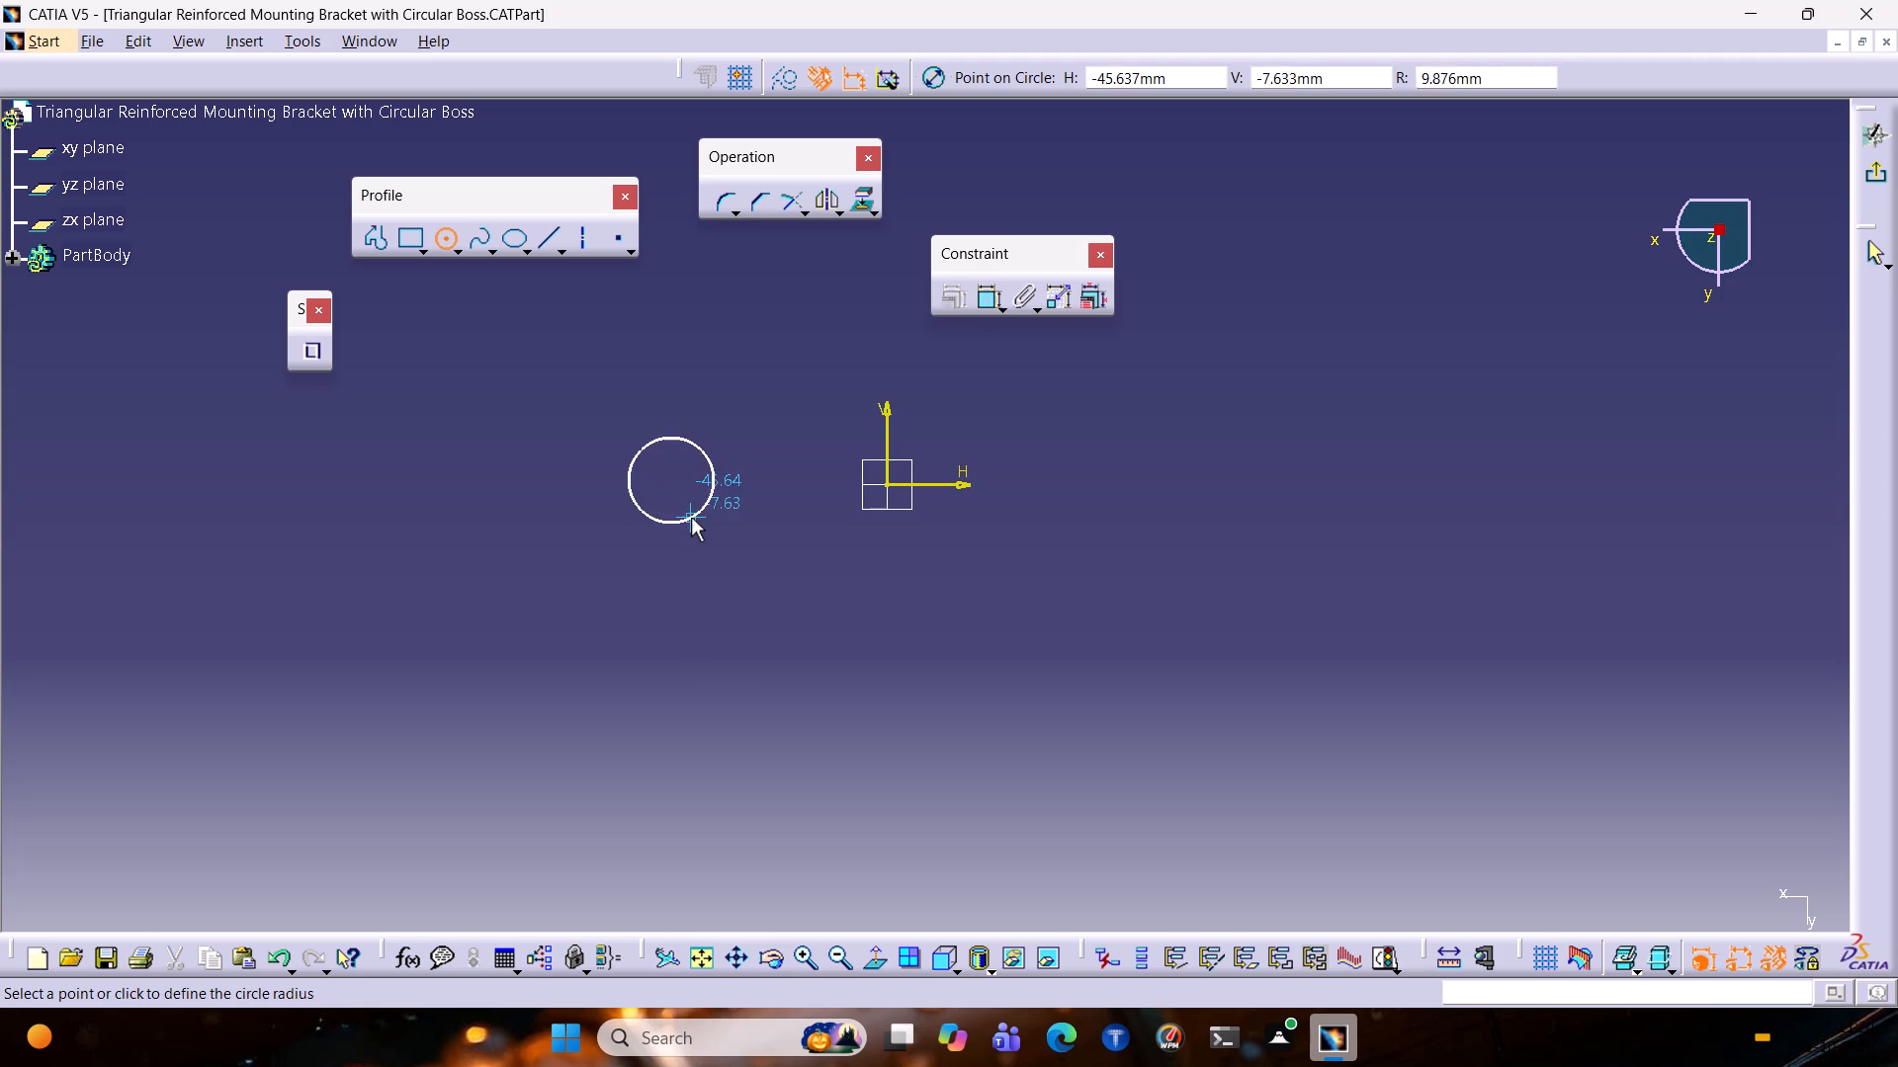
click(691, 518)
click(446, 237)
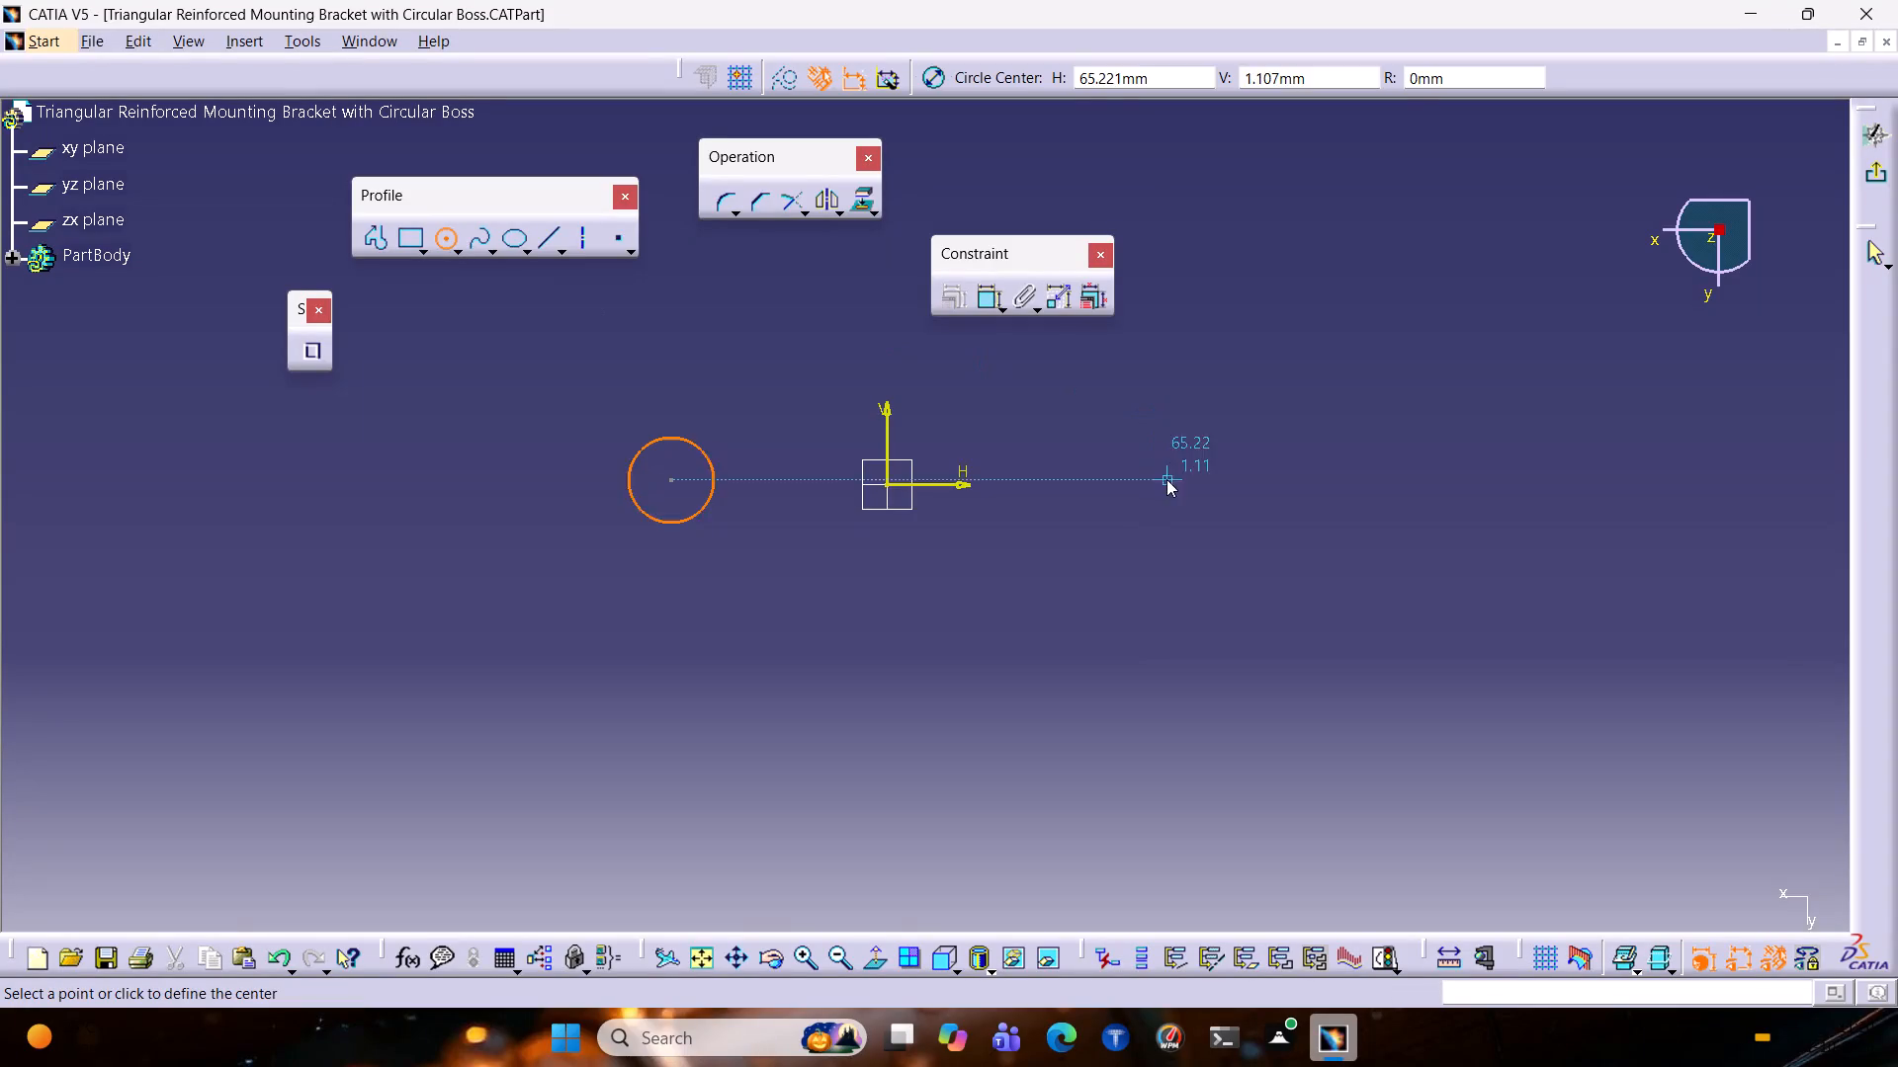
click(1154, 489)
click(1166, 538)
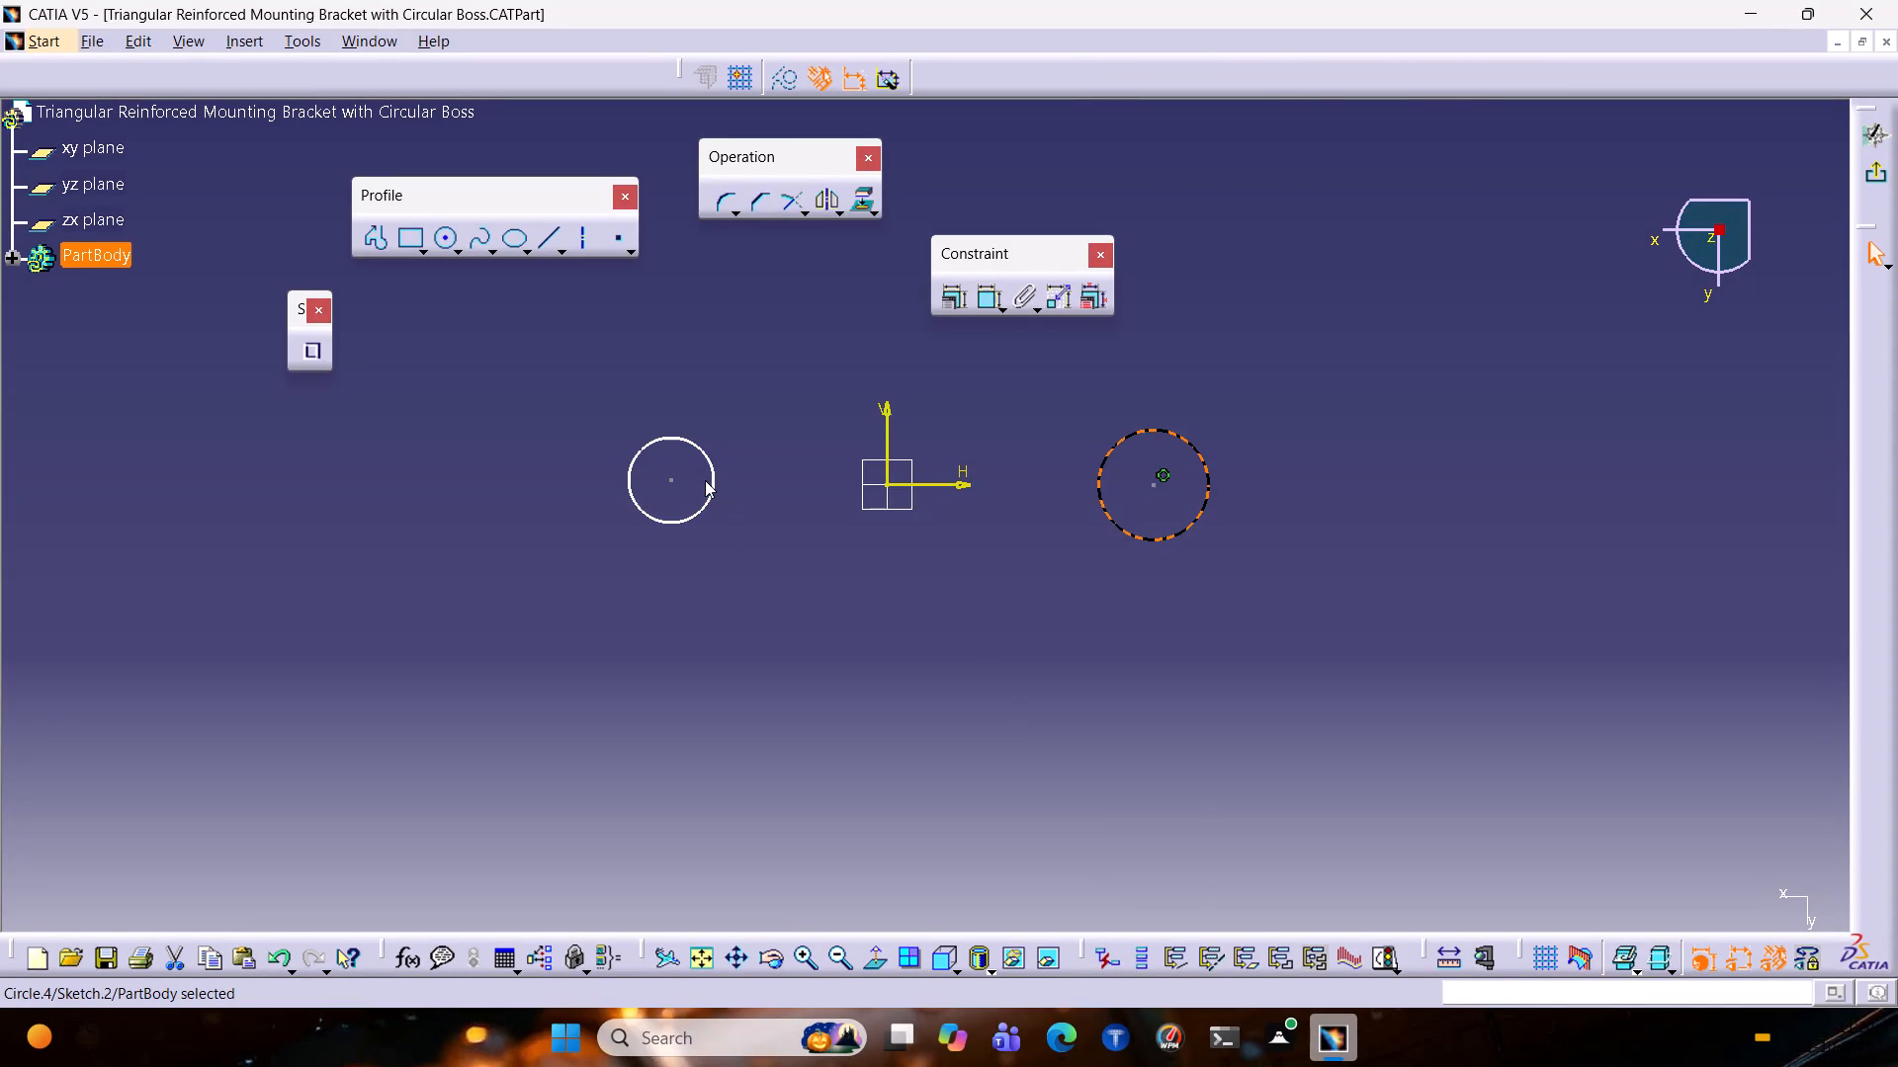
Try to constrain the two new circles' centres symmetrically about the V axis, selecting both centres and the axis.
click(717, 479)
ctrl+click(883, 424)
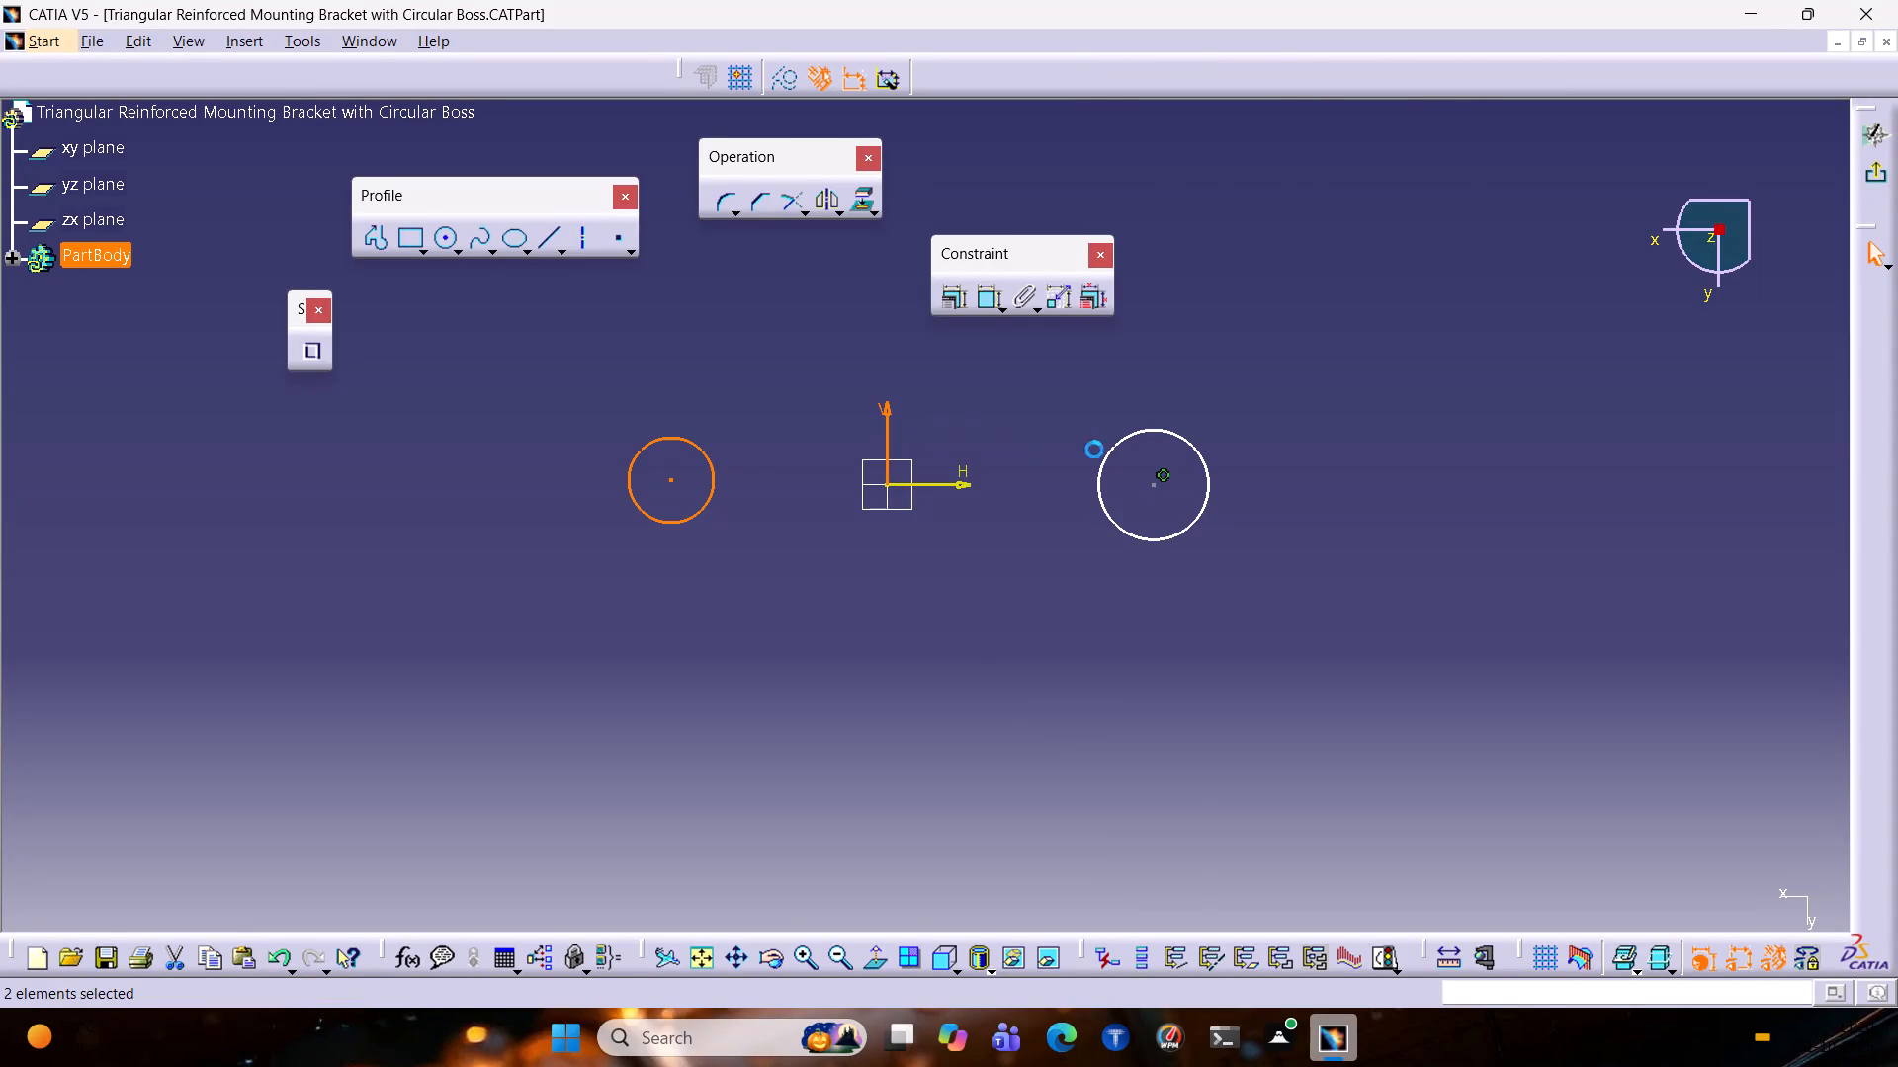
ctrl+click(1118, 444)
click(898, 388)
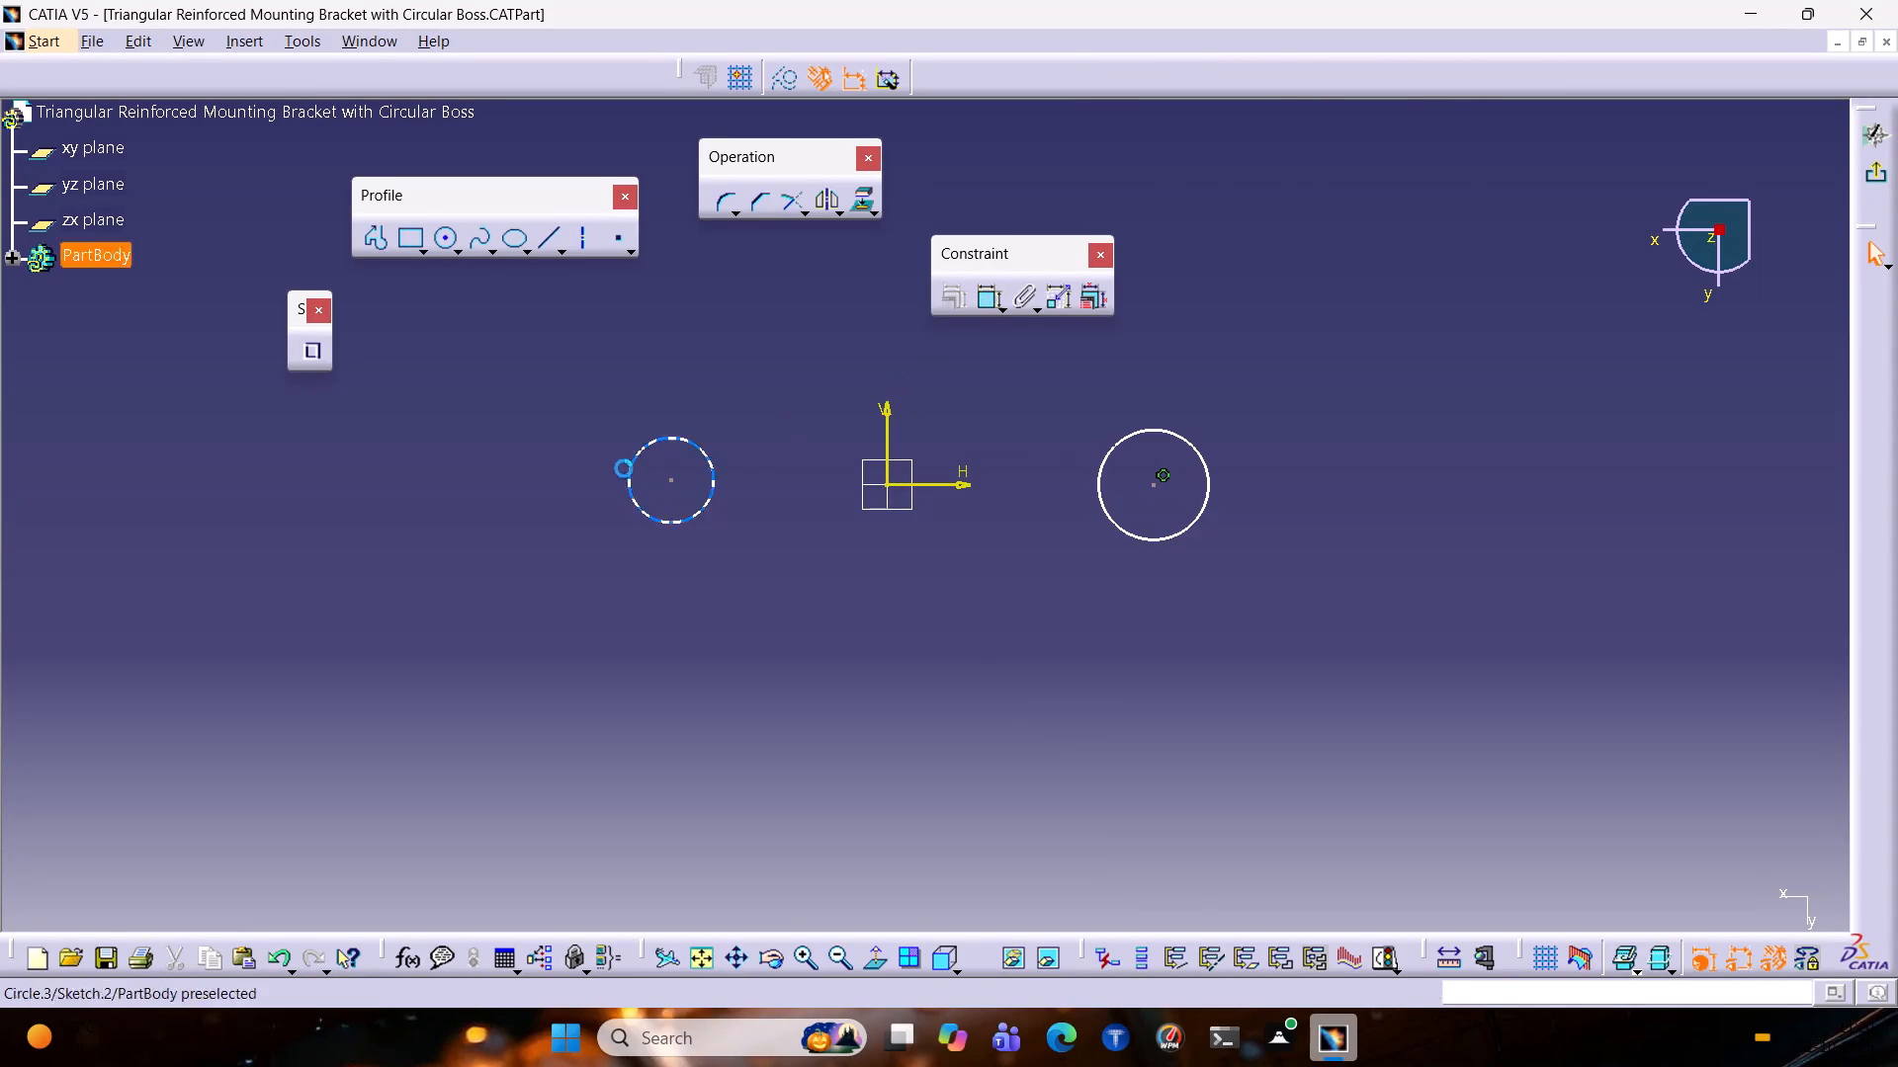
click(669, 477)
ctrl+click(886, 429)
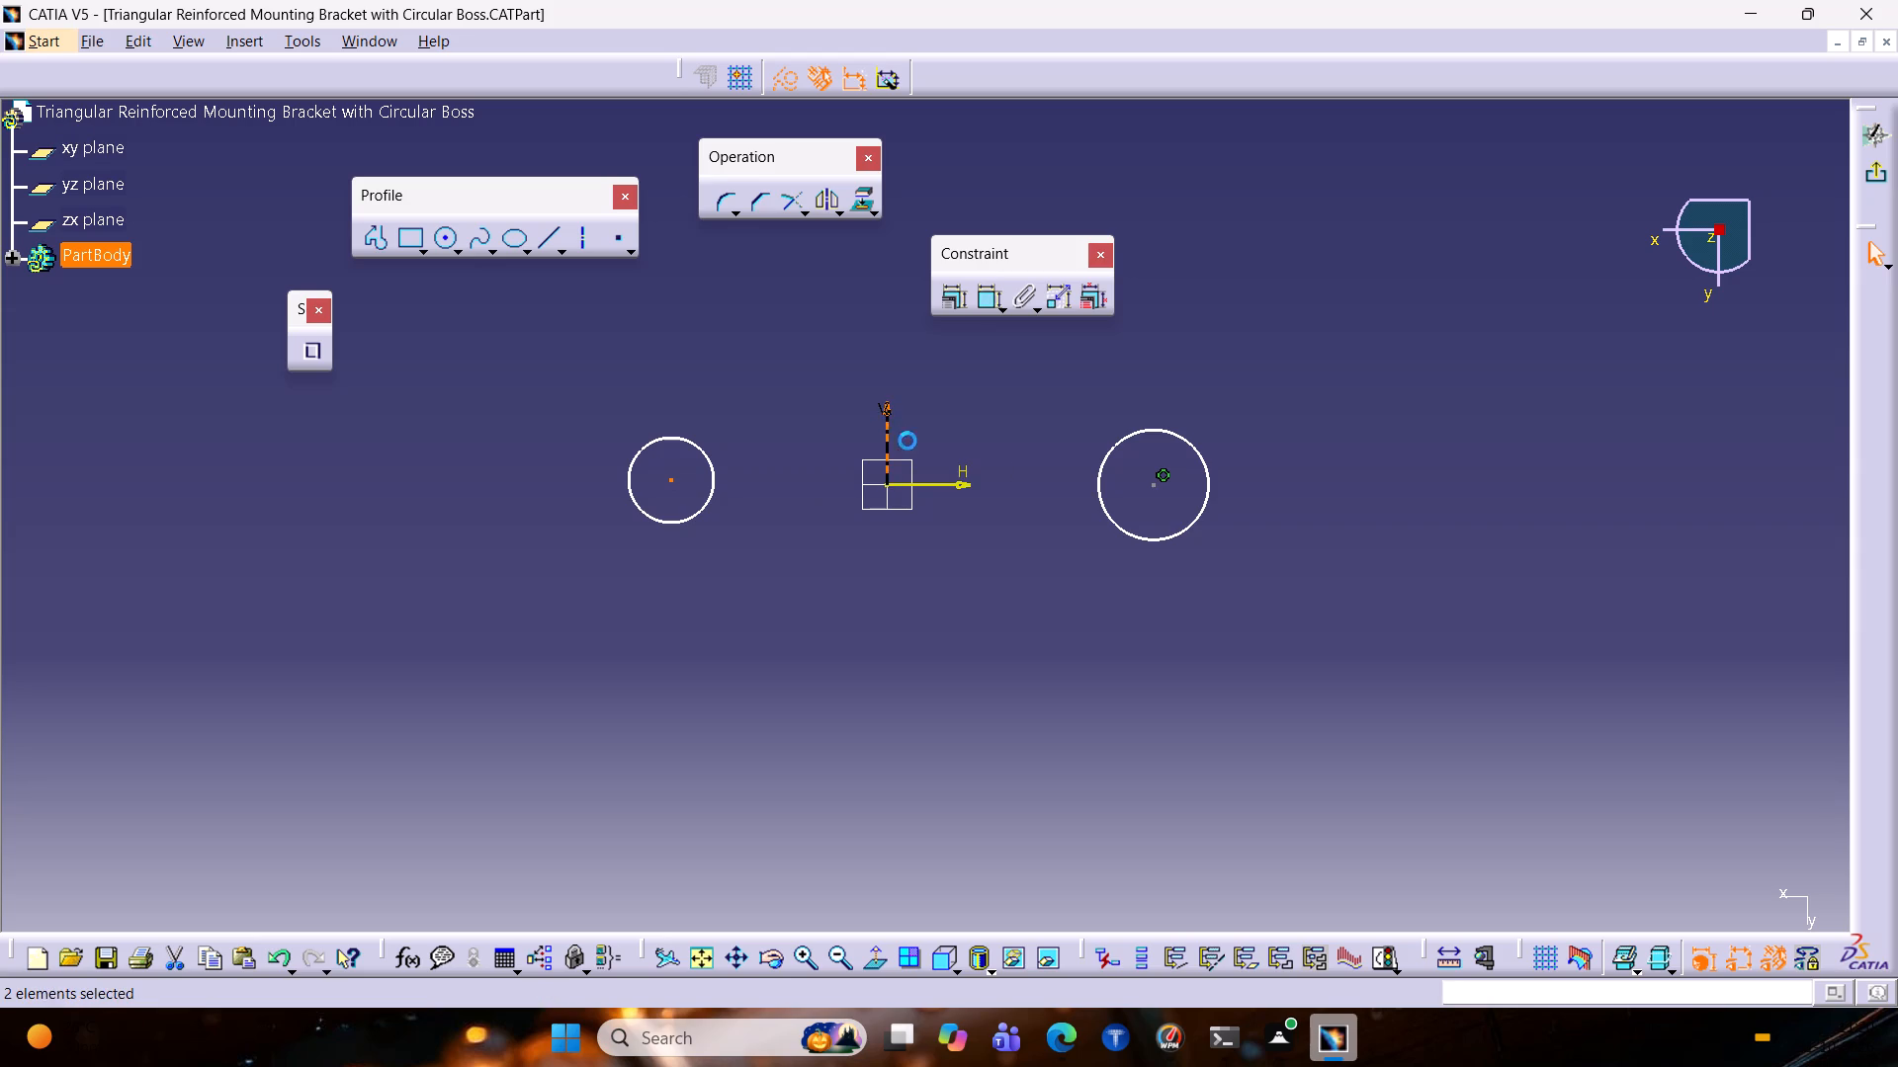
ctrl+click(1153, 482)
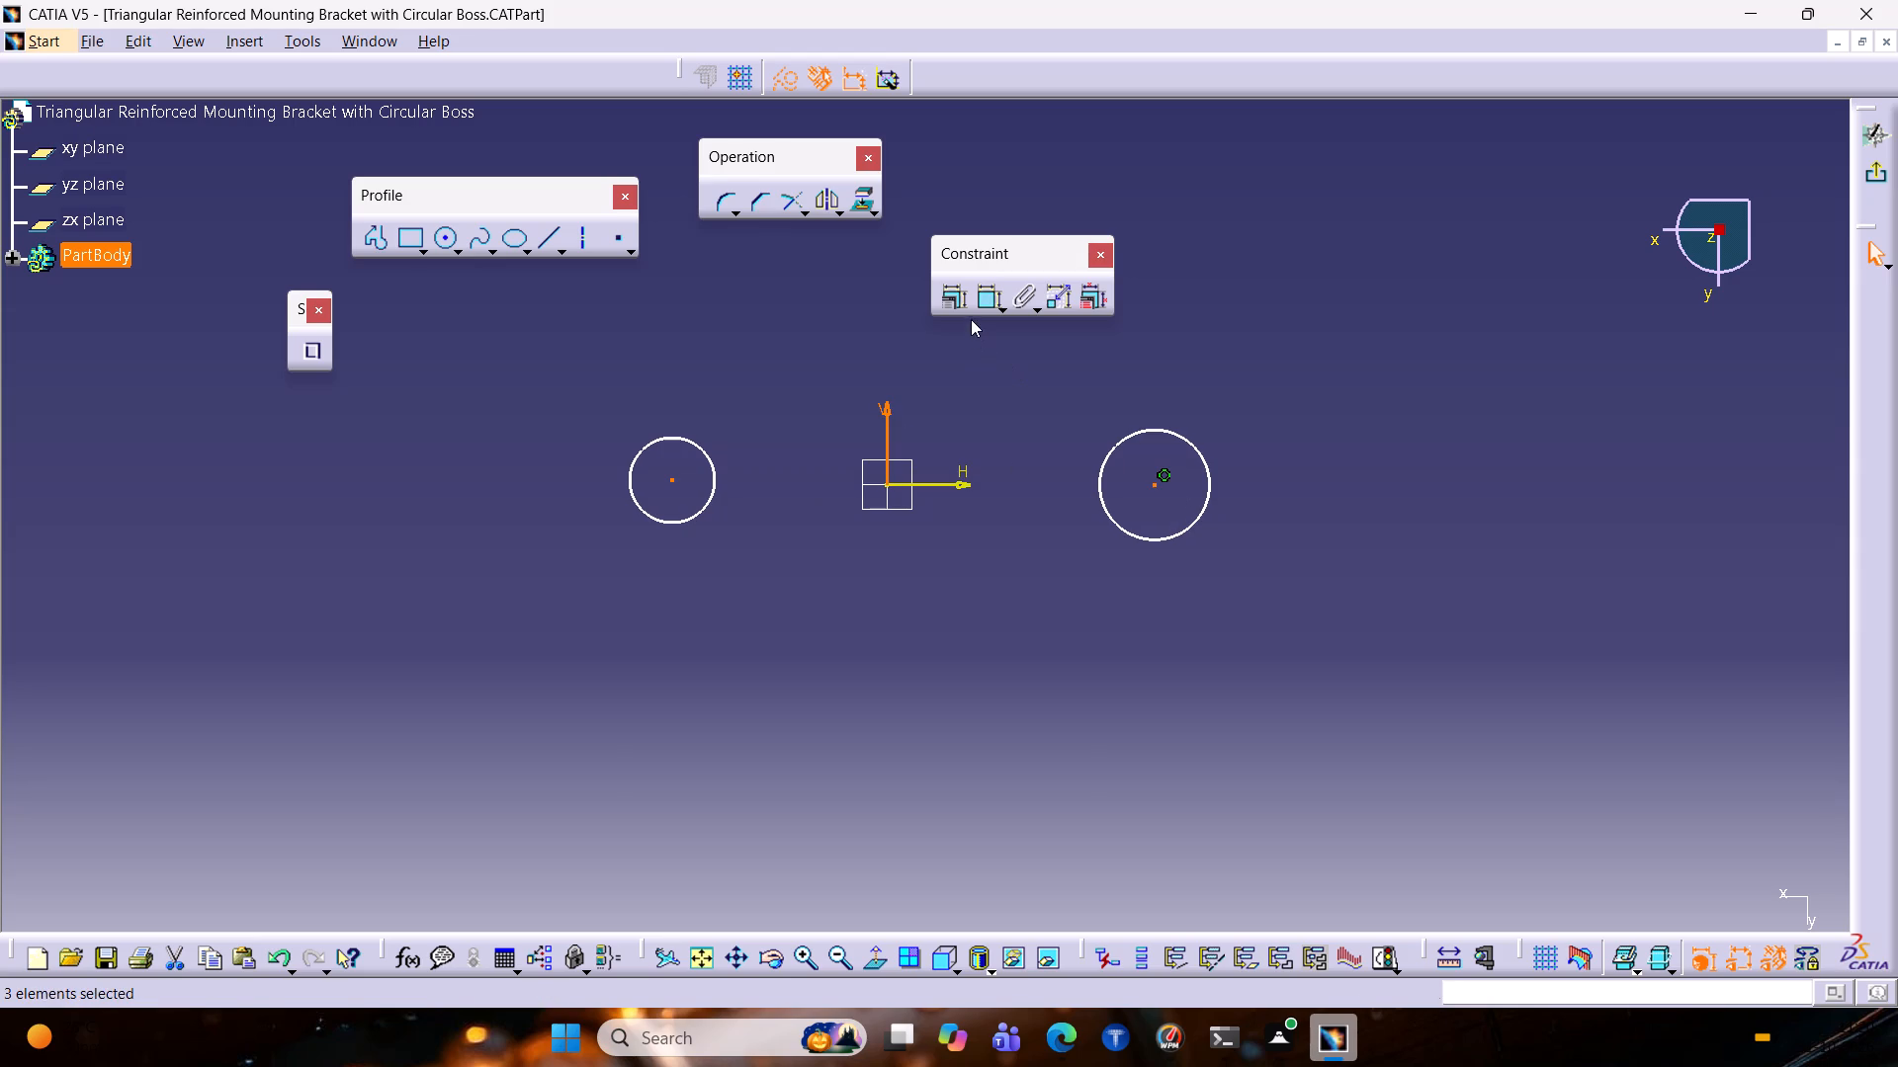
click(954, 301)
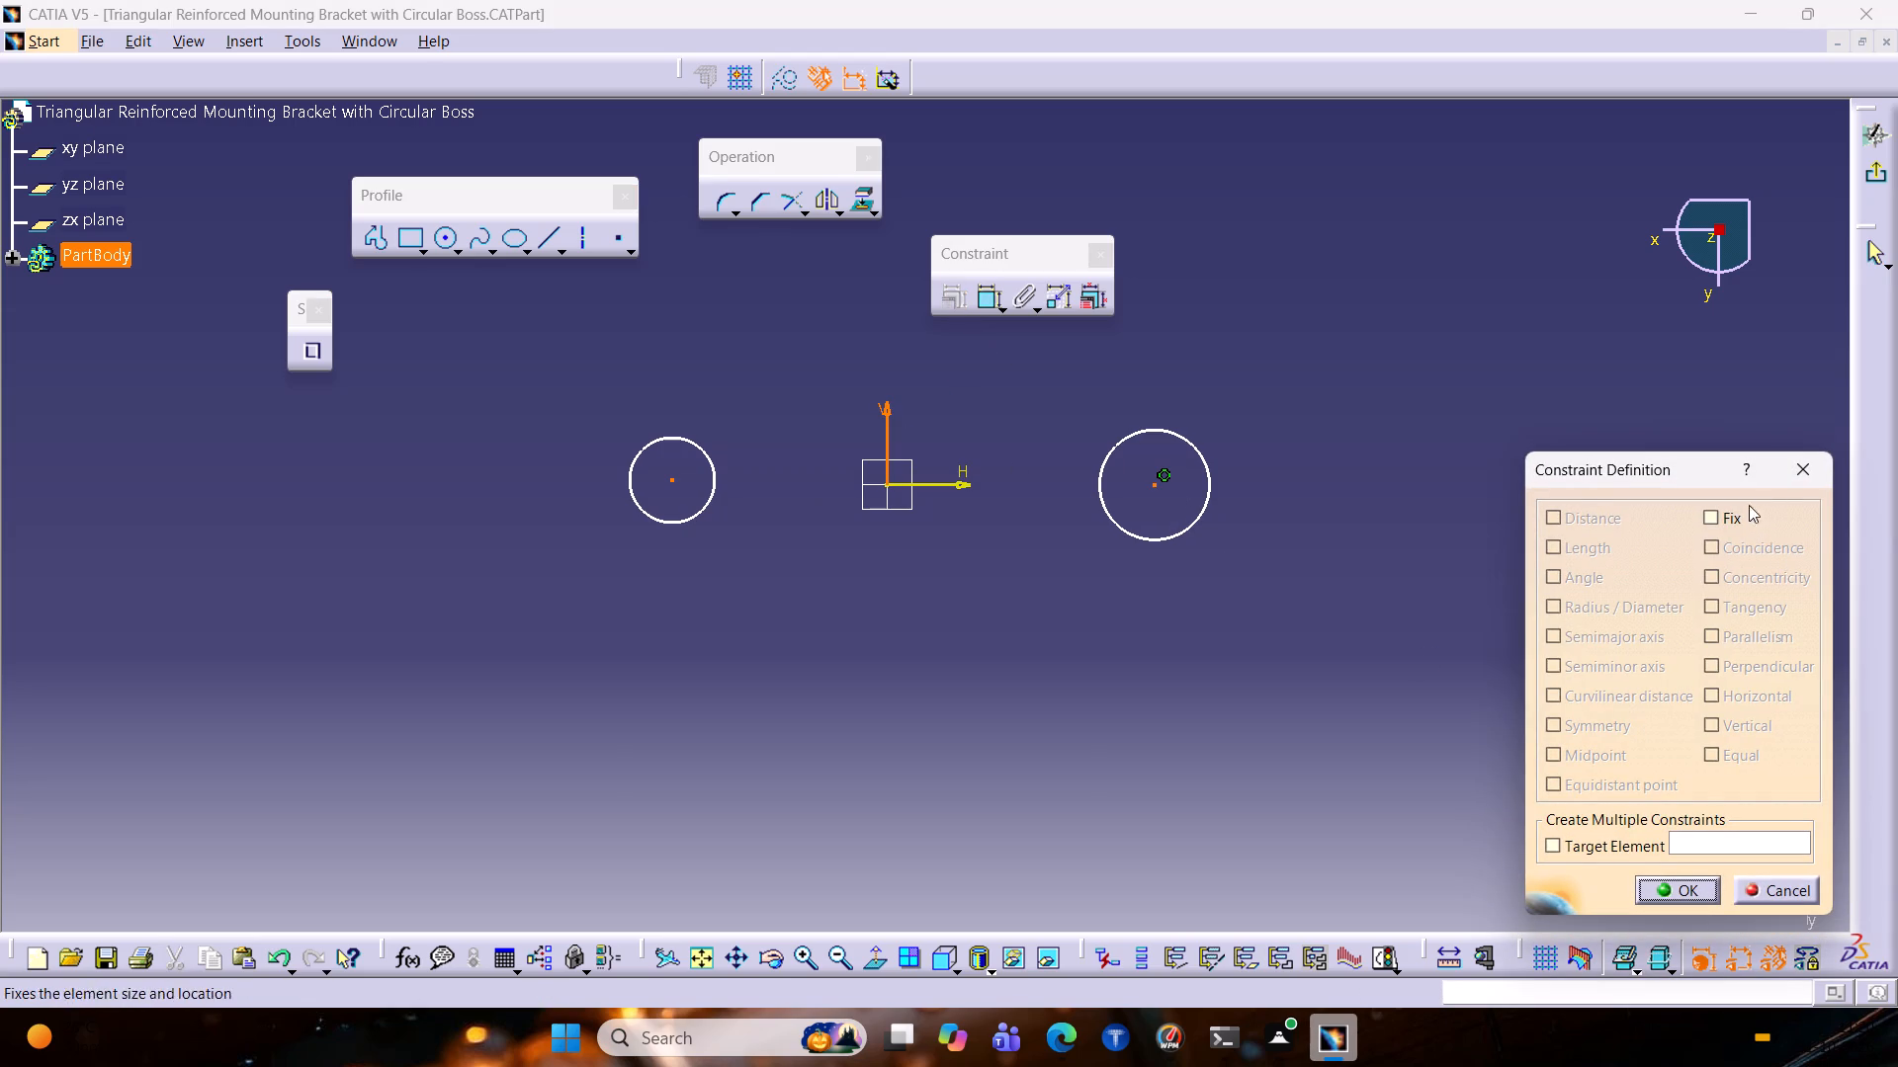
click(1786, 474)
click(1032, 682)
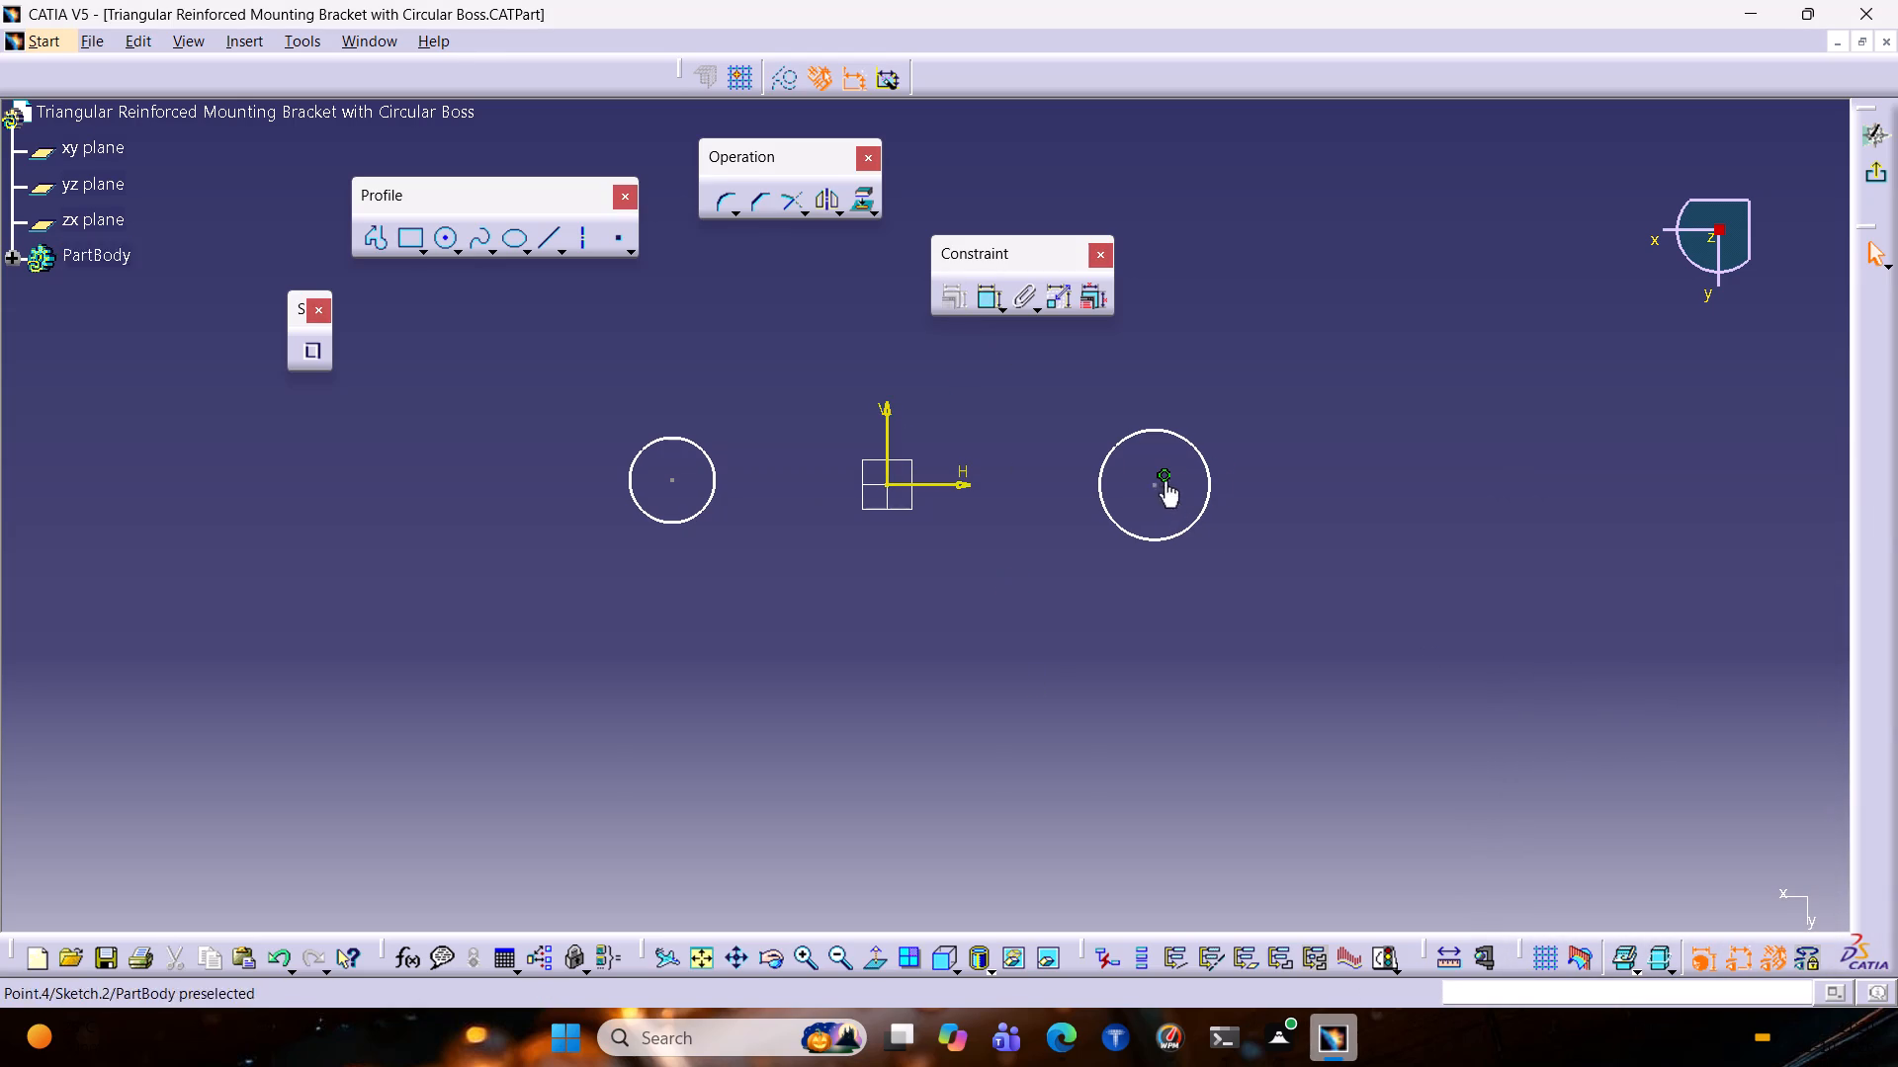
Delete the constraint symbol attached to the right circle's centre.
click(1165, 478)
key(Delete)
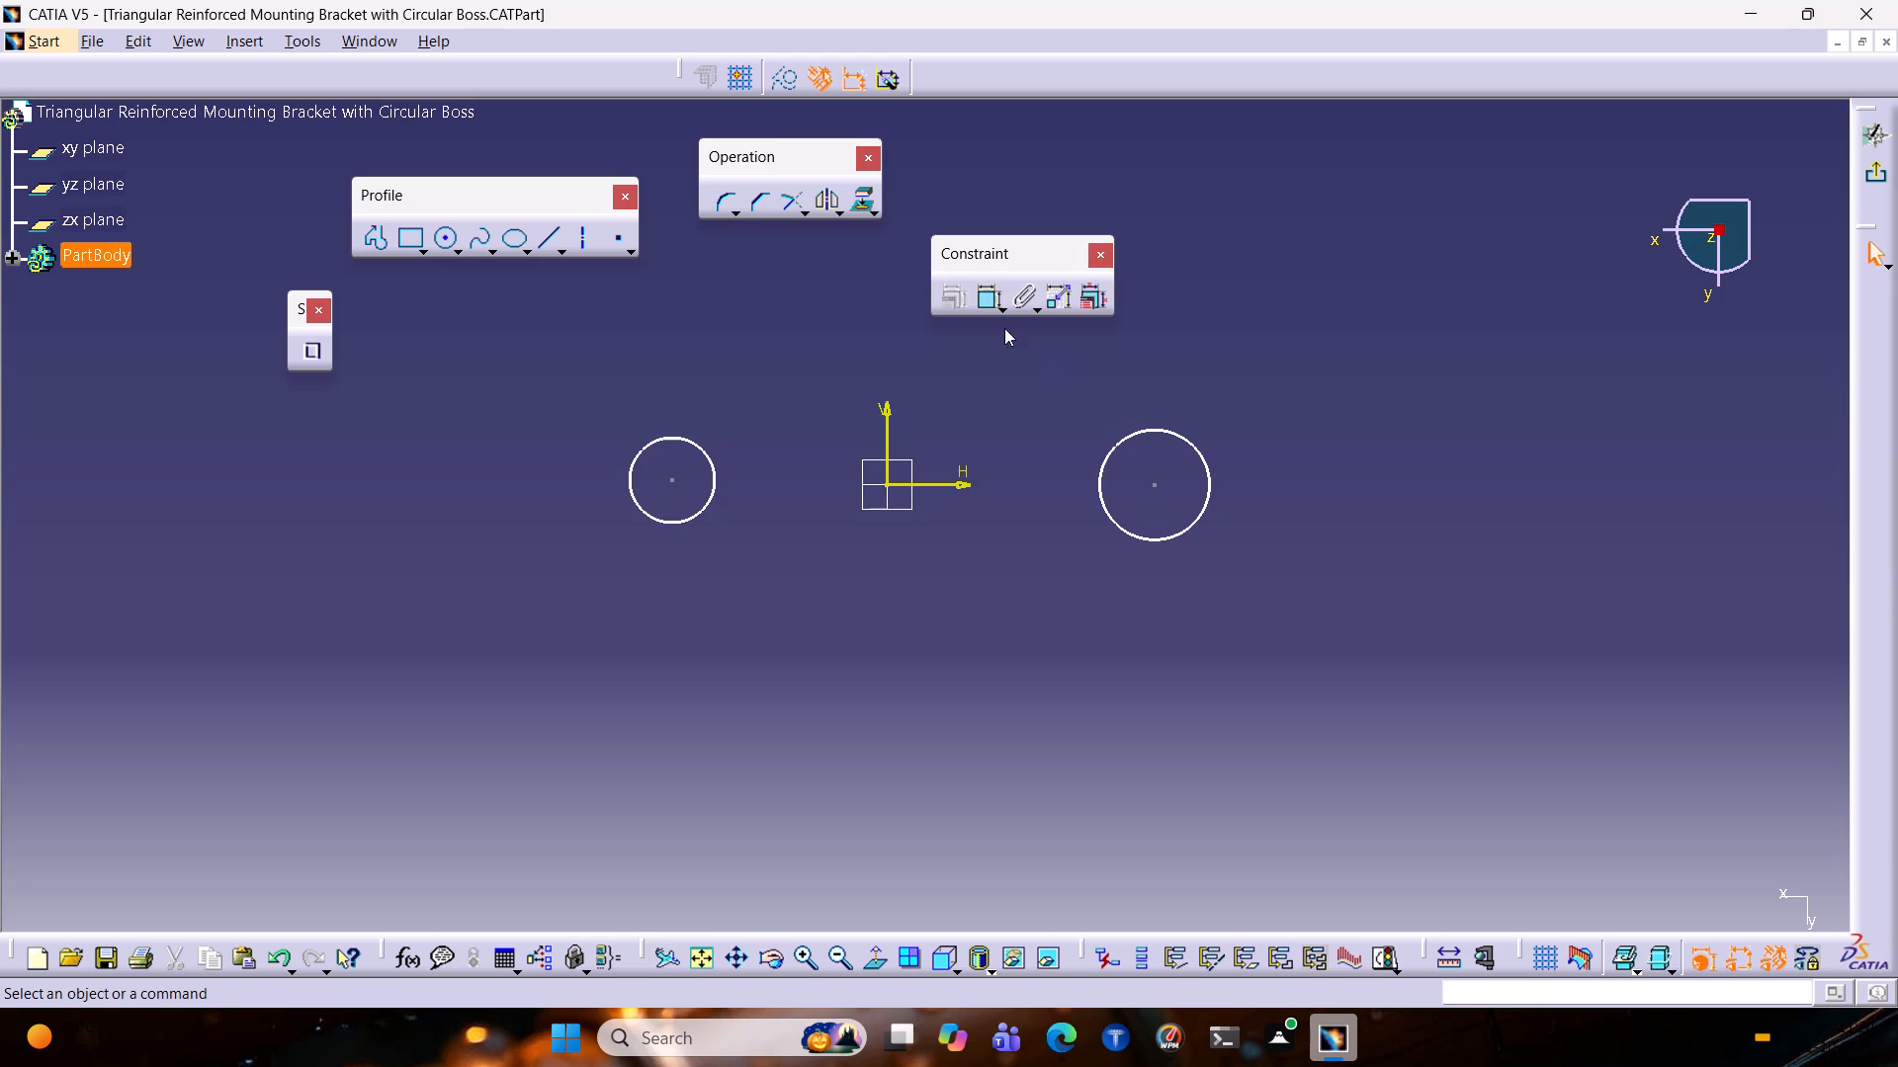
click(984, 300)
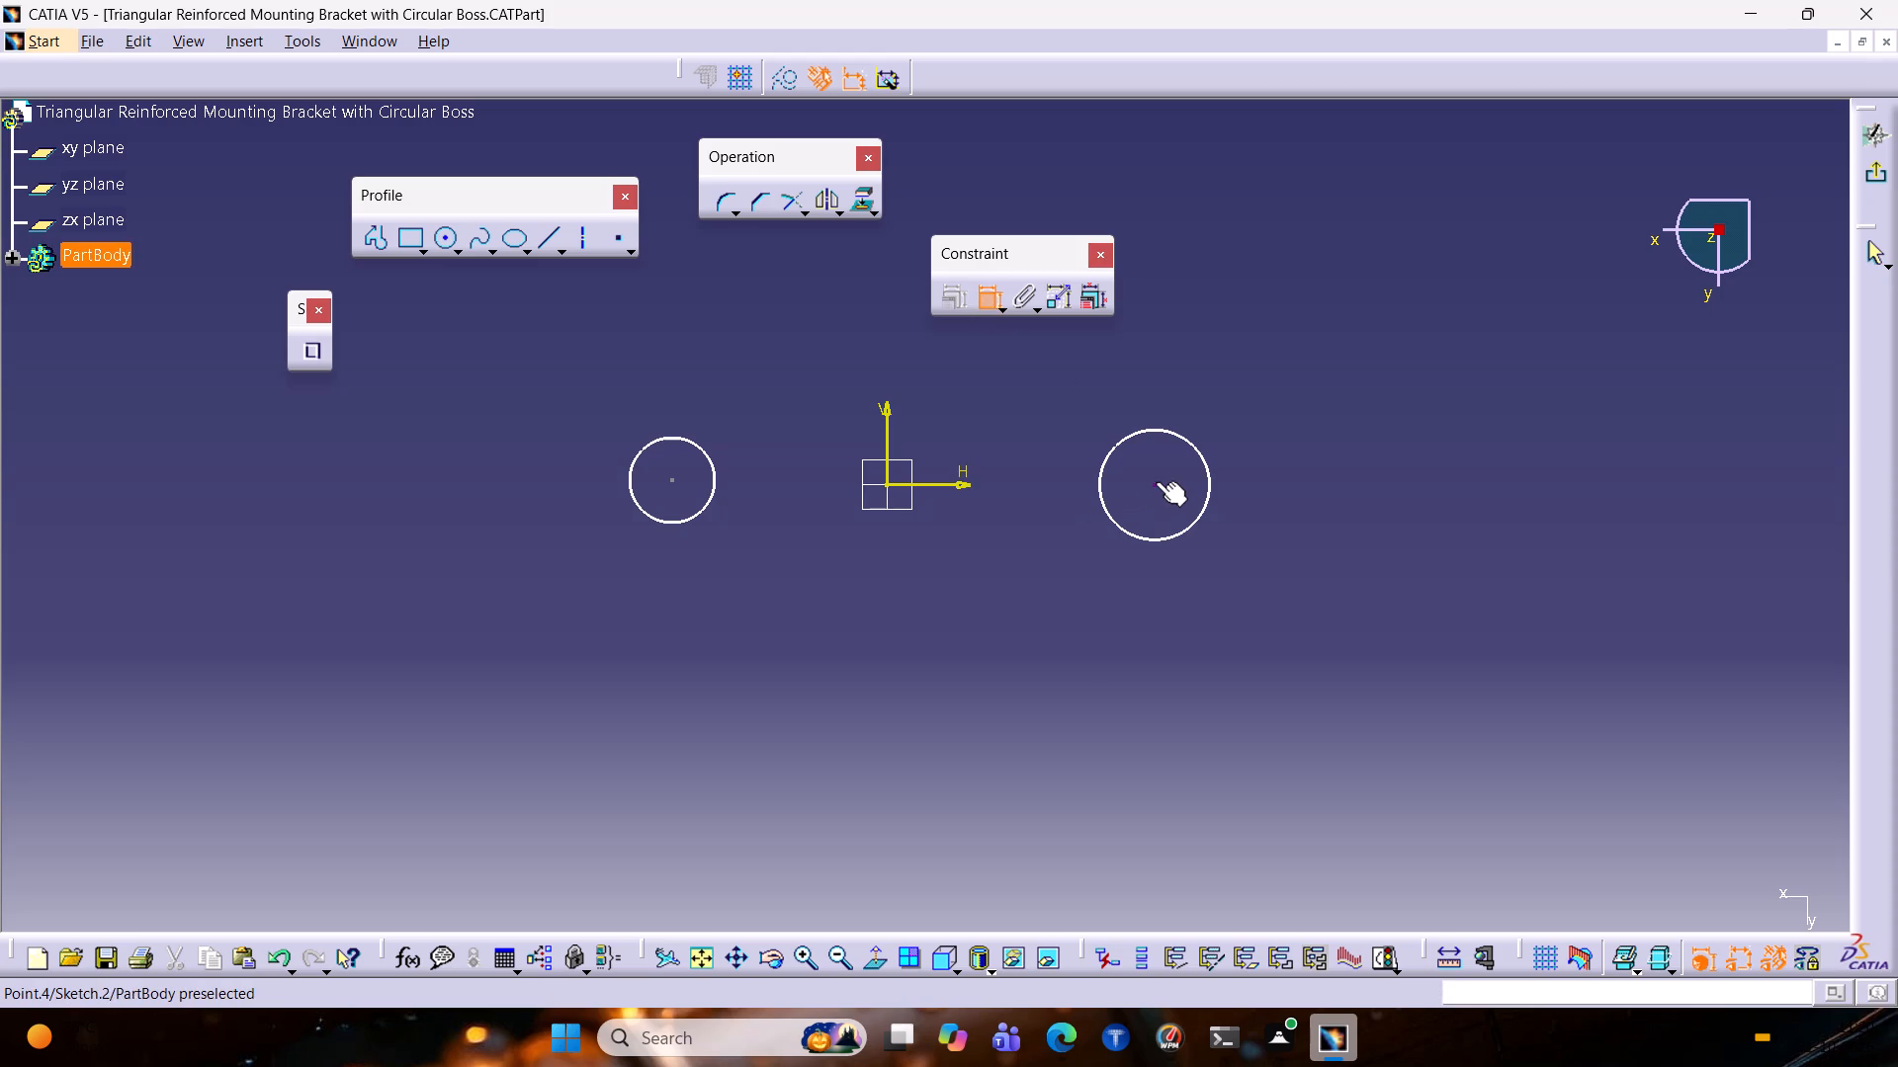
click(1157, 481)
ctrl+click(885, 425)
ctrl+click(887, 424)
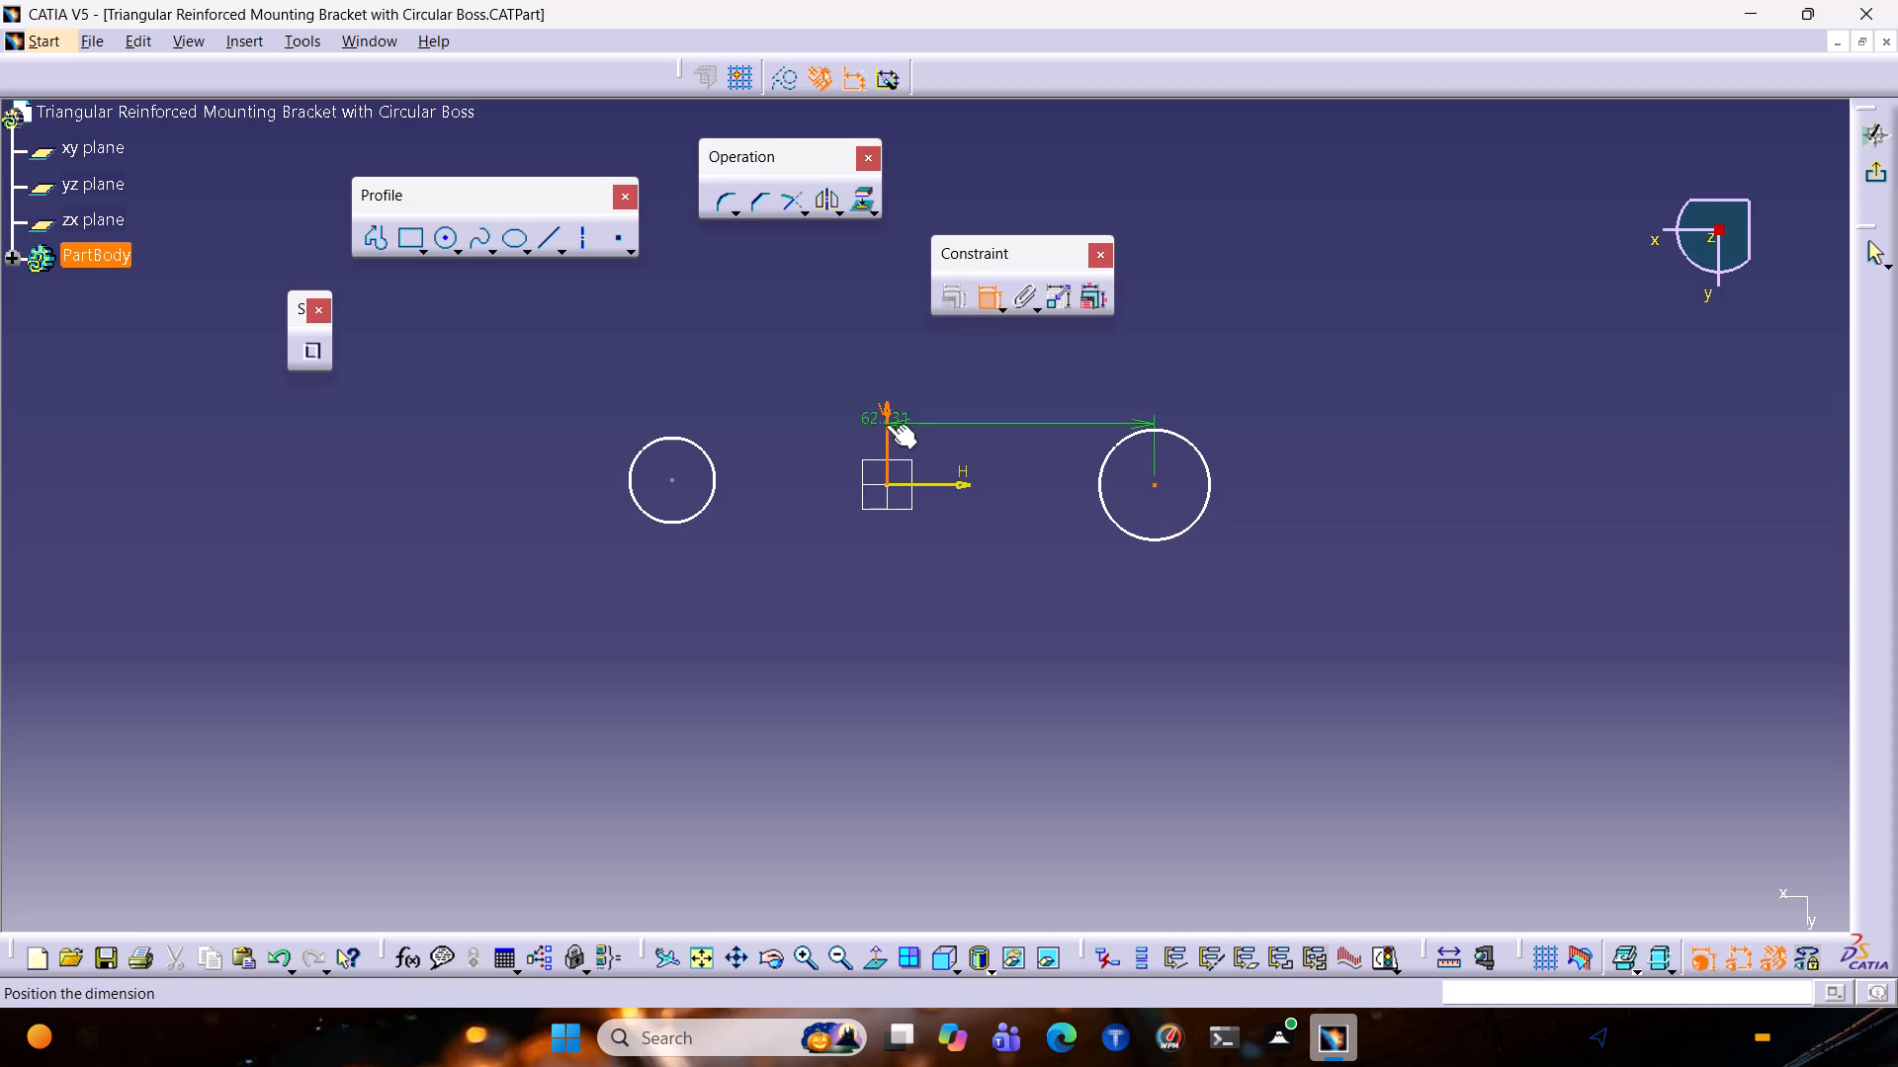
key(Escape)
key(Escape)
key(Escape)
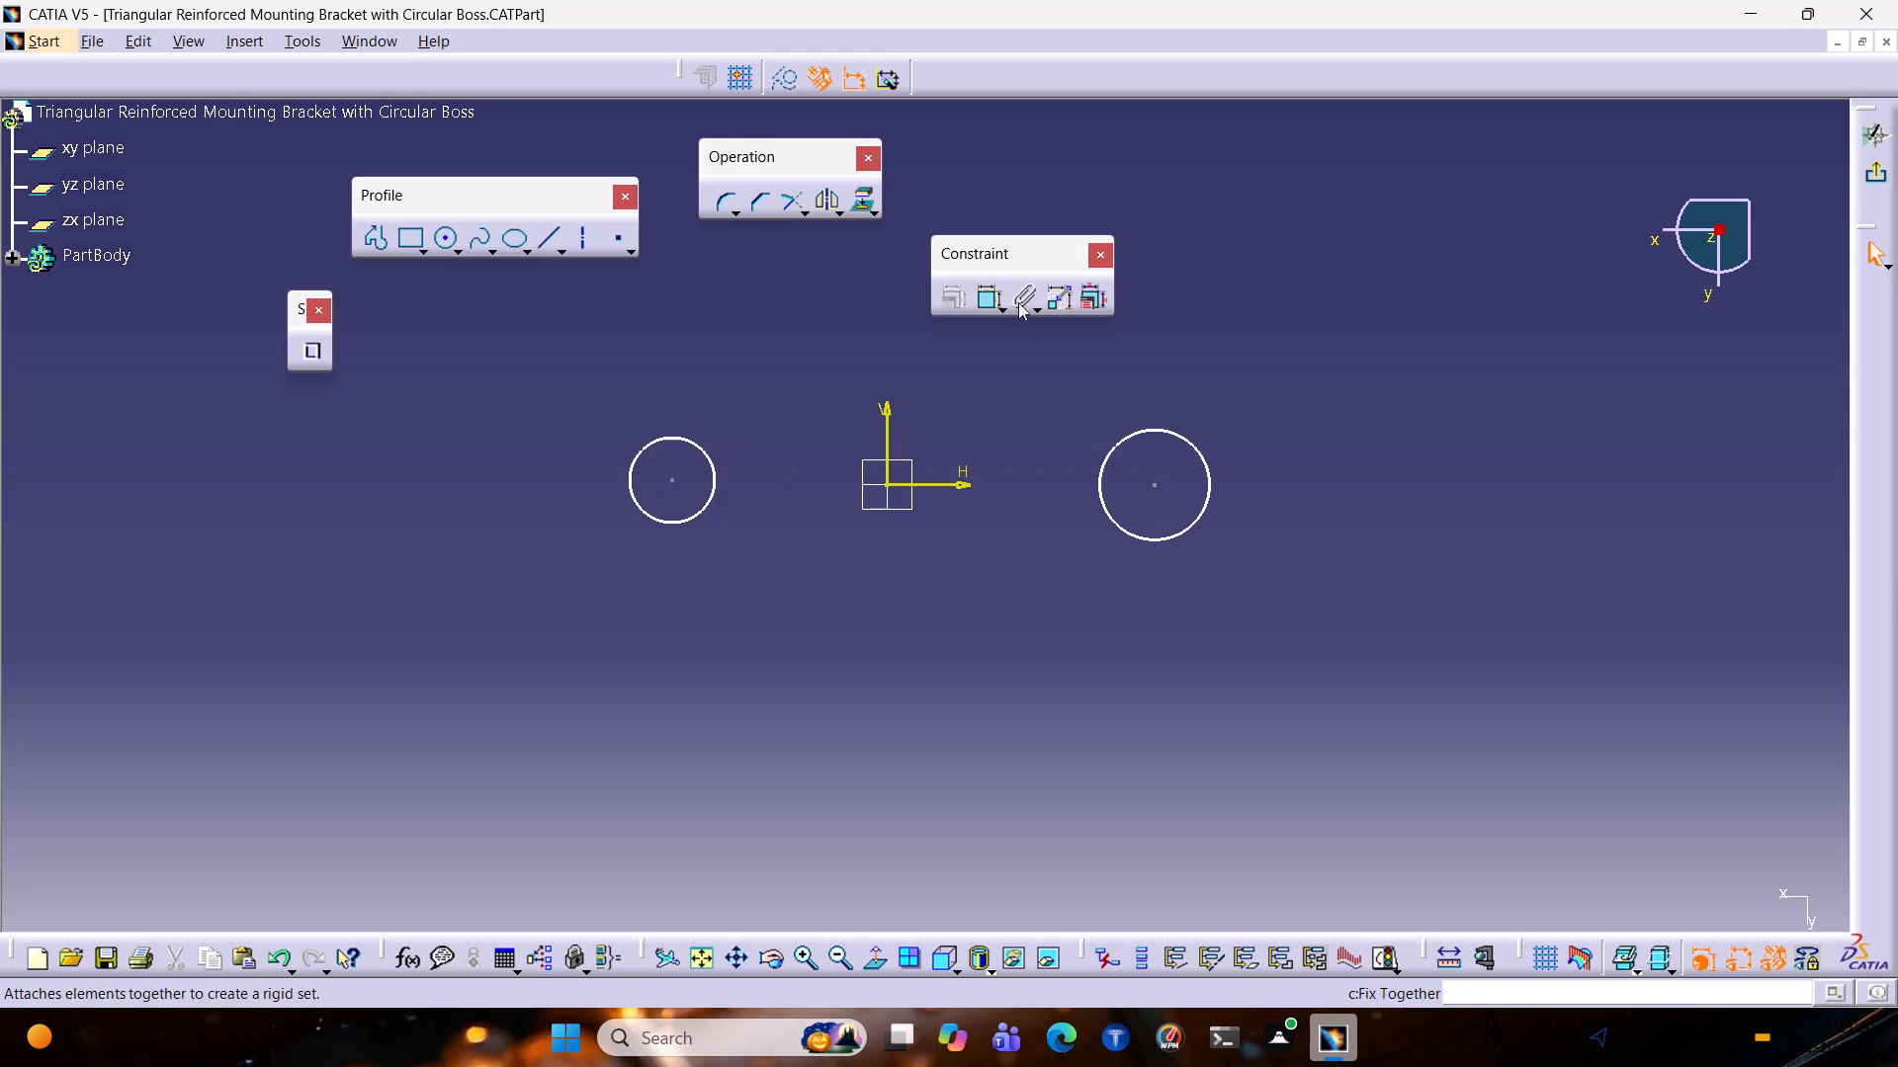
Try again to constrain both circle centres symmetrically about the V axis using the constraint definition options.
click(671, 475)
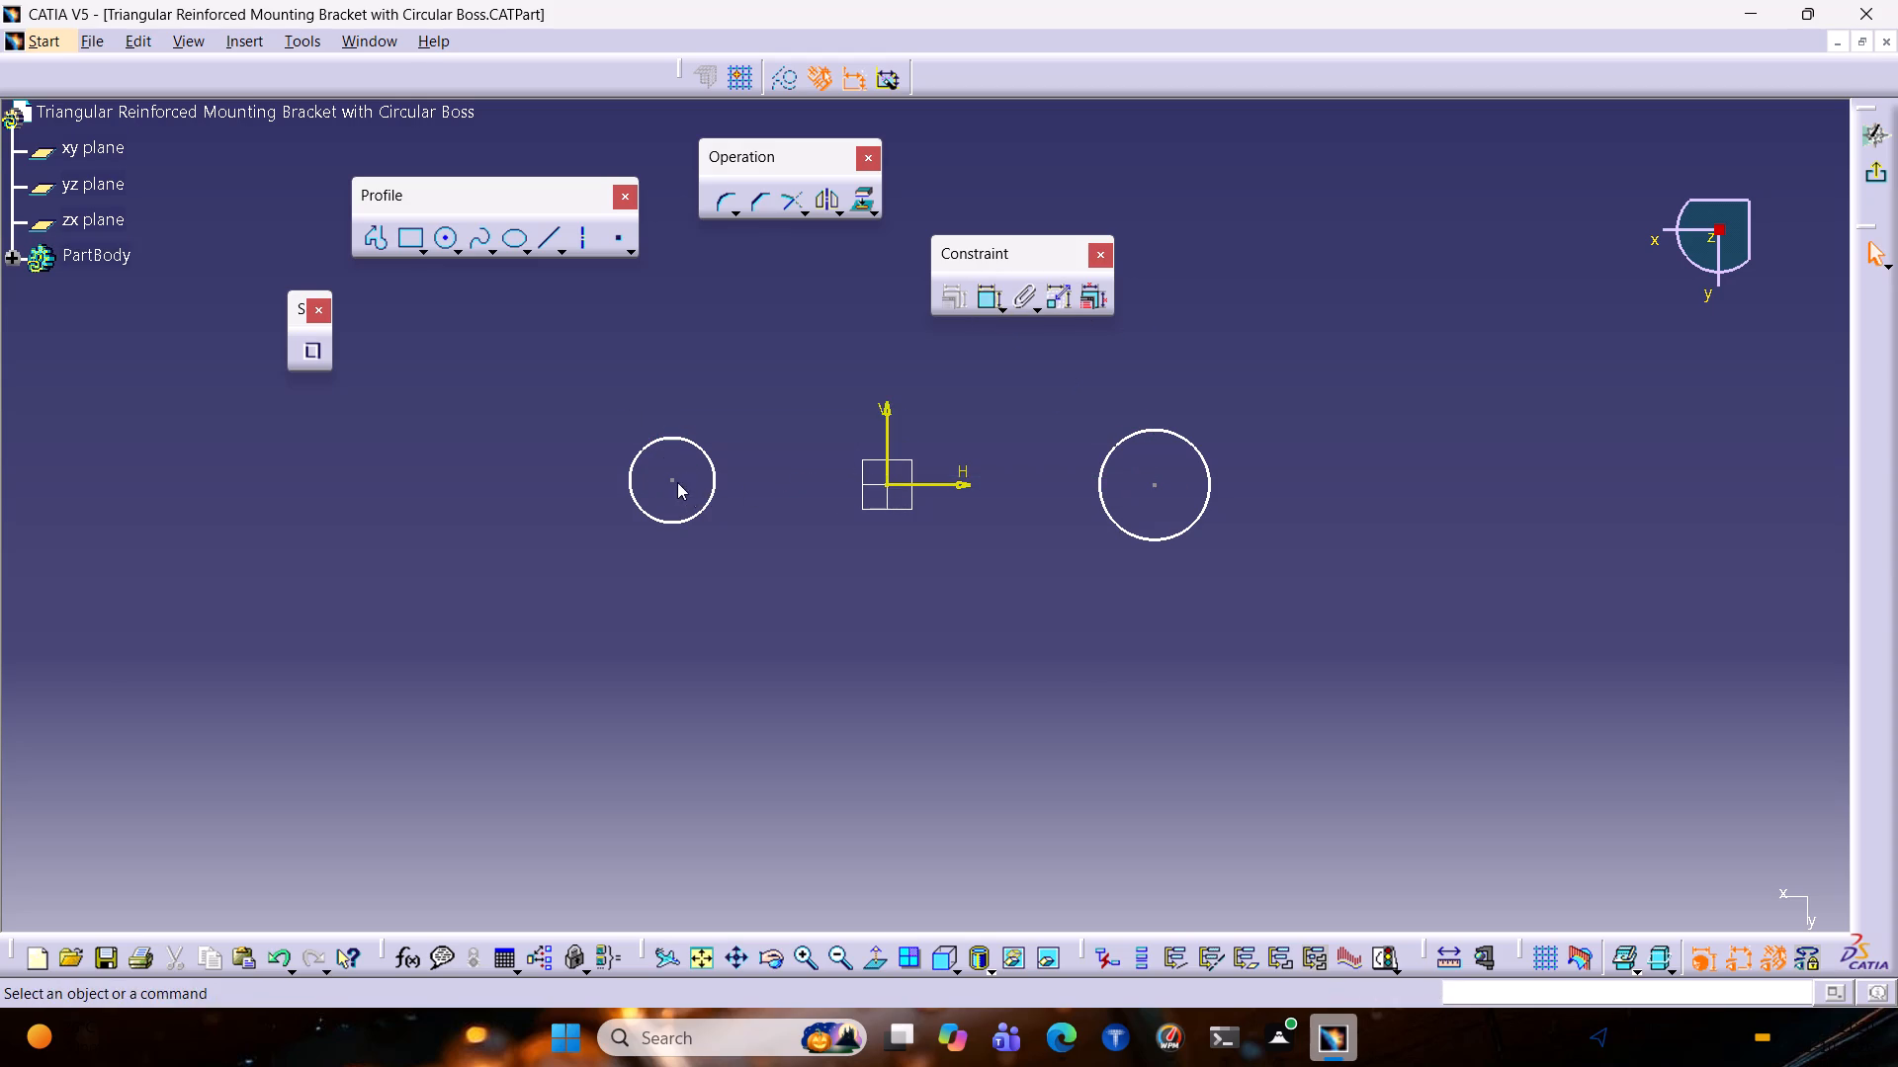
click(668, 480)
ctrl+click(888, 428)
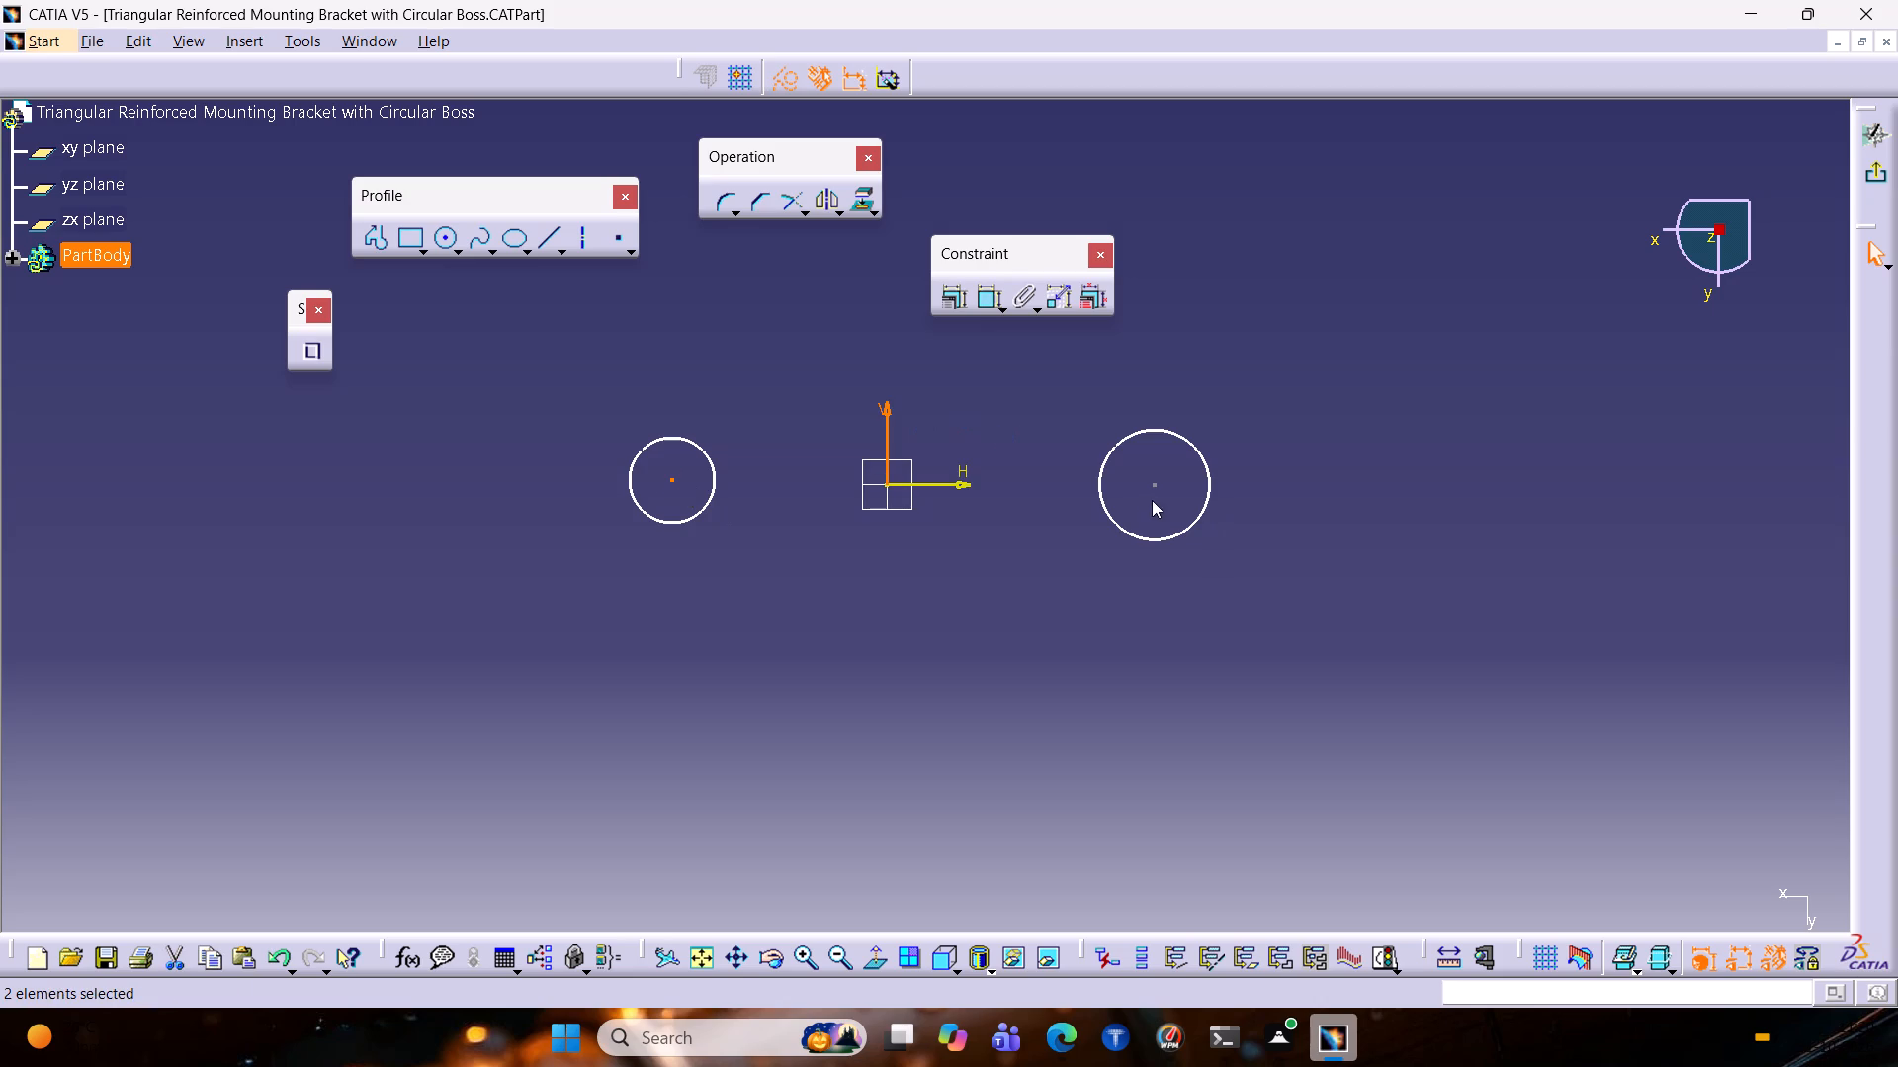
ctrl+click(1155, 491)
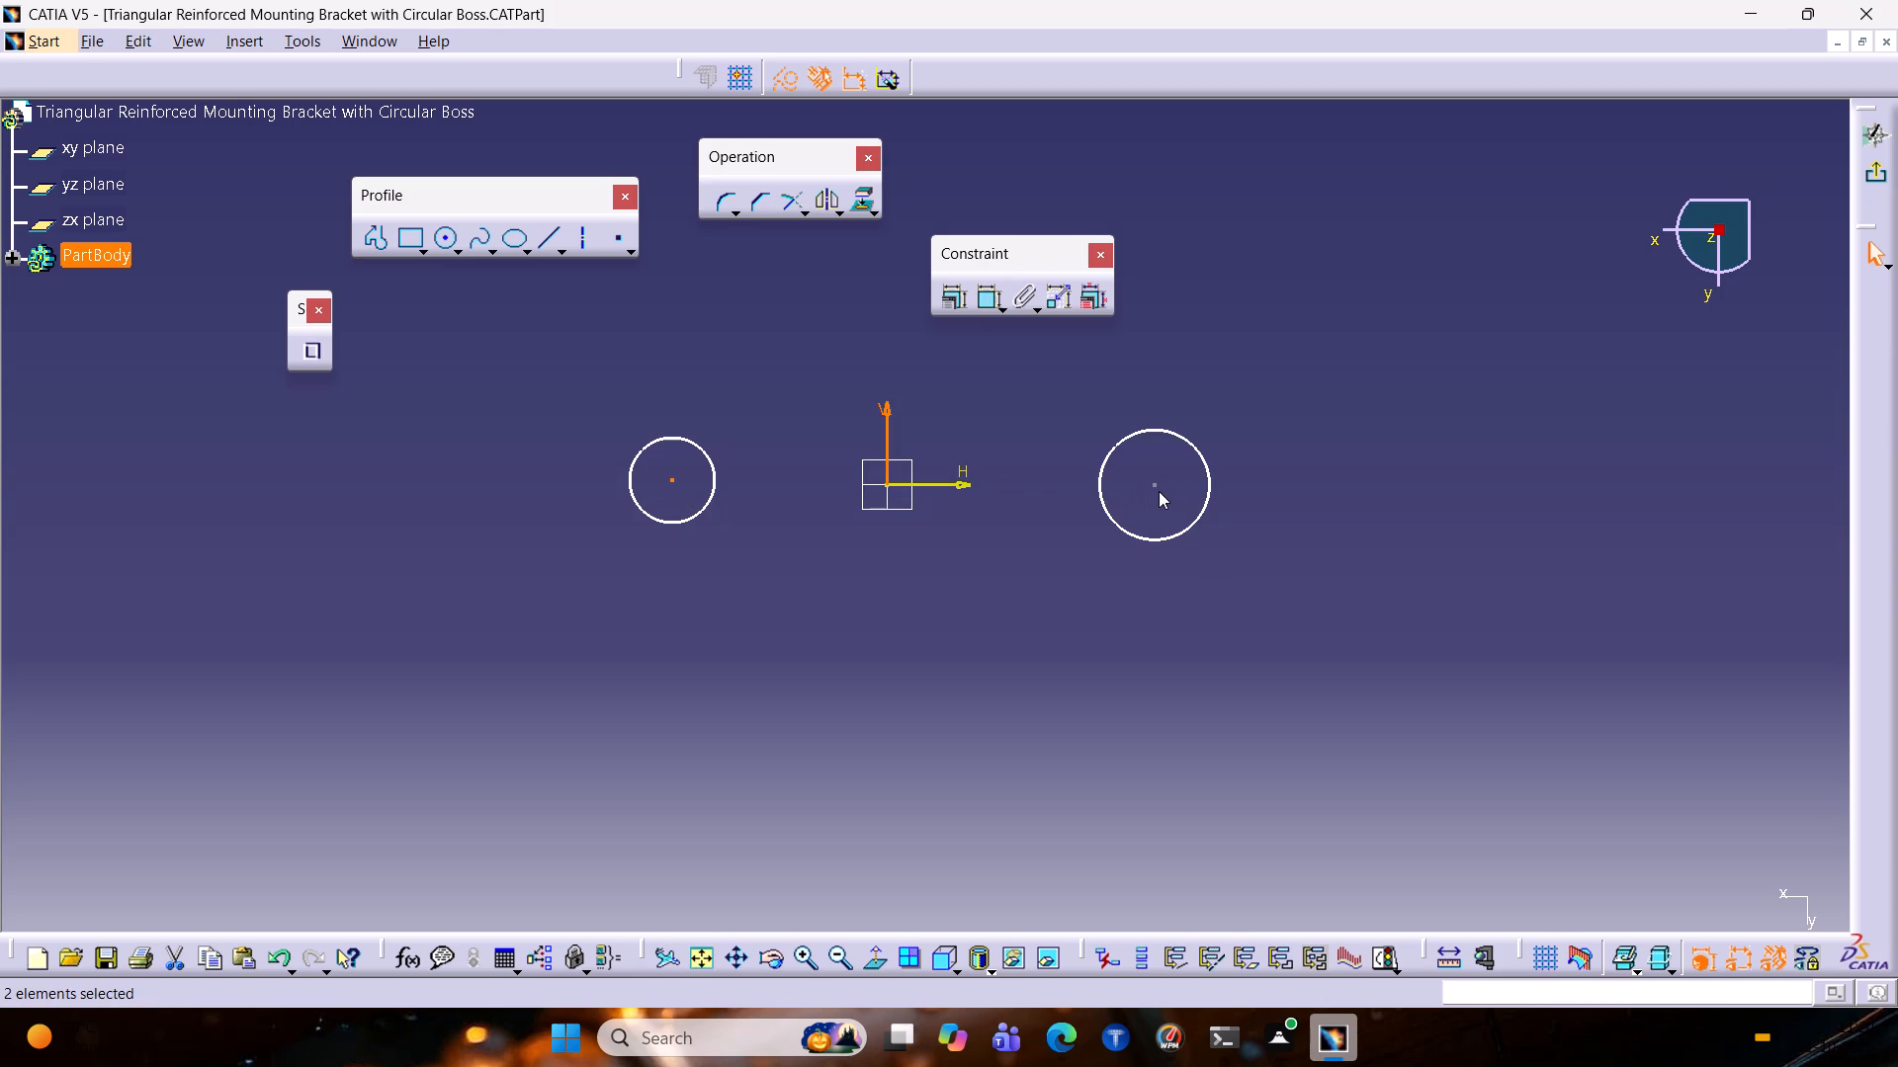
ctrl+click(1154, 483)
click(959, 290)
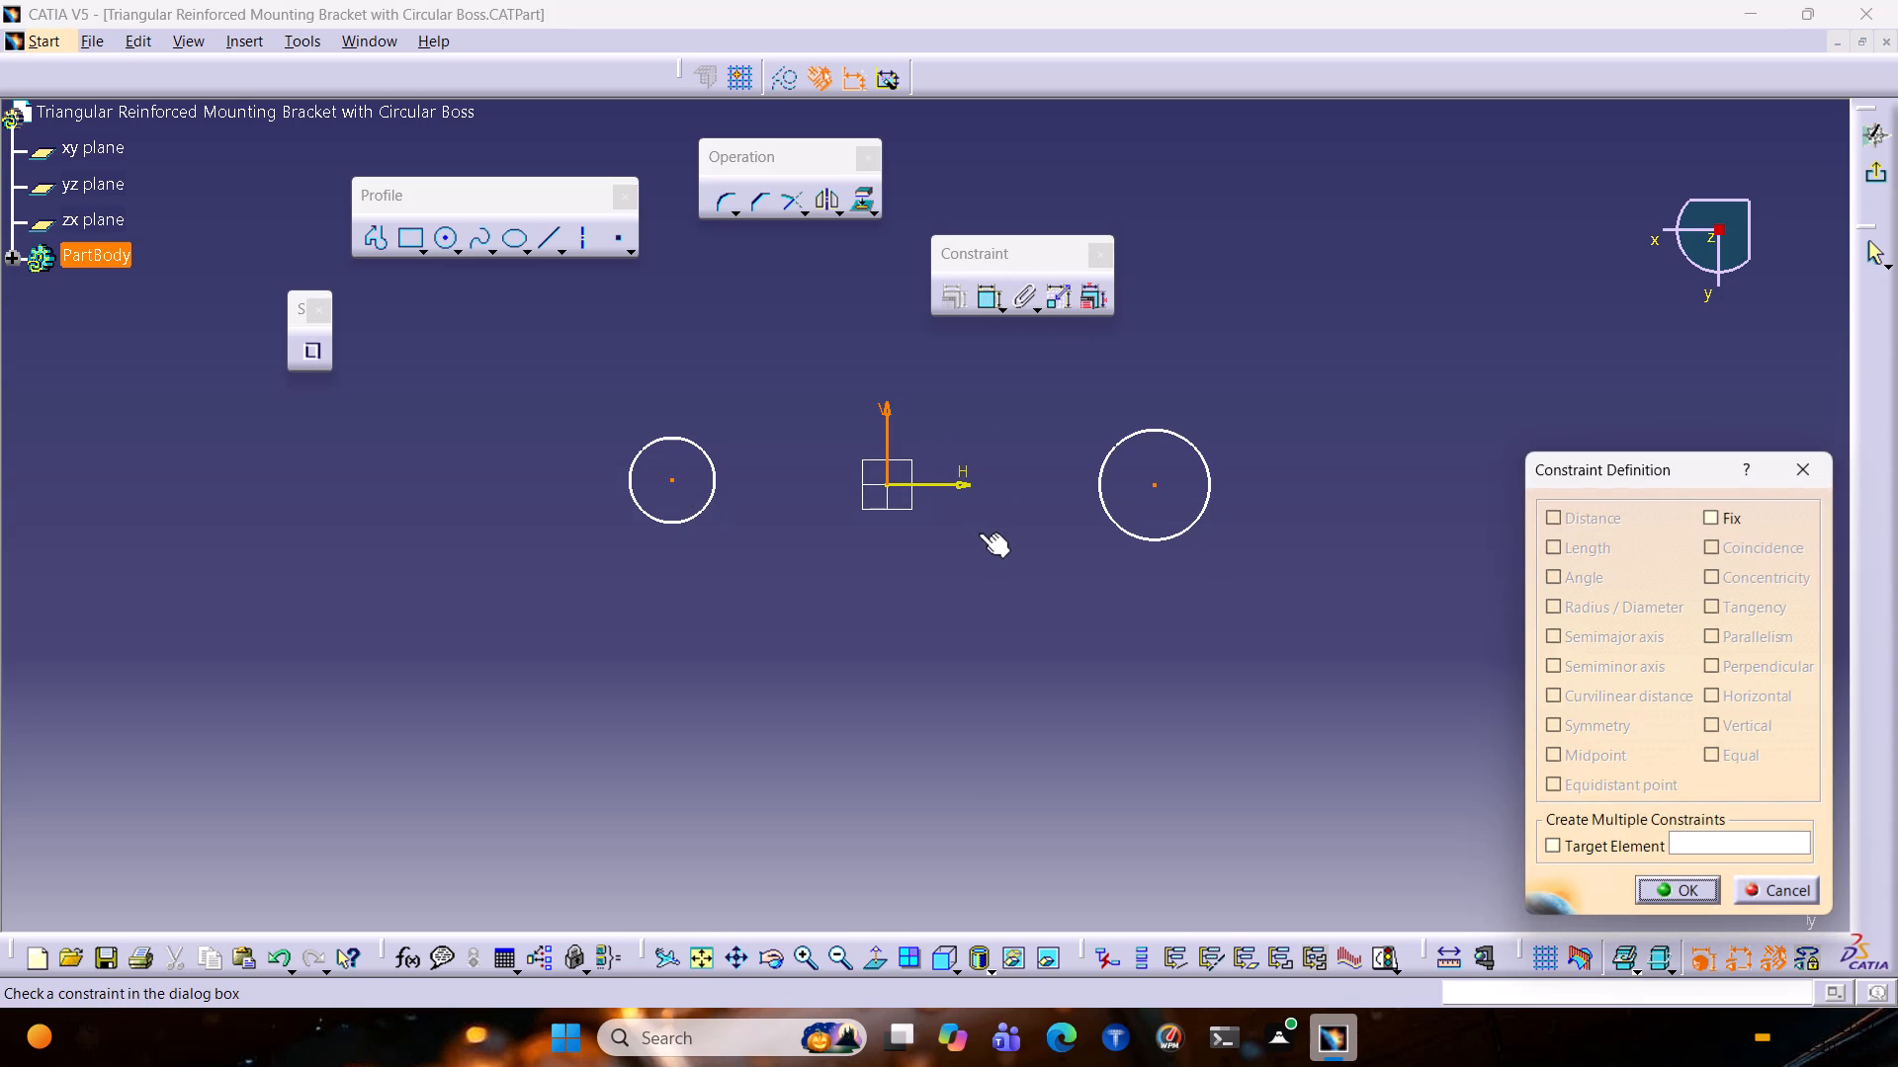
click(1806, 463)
Select both circles together with their centre points.
drag(1642, 628, 278, 429)
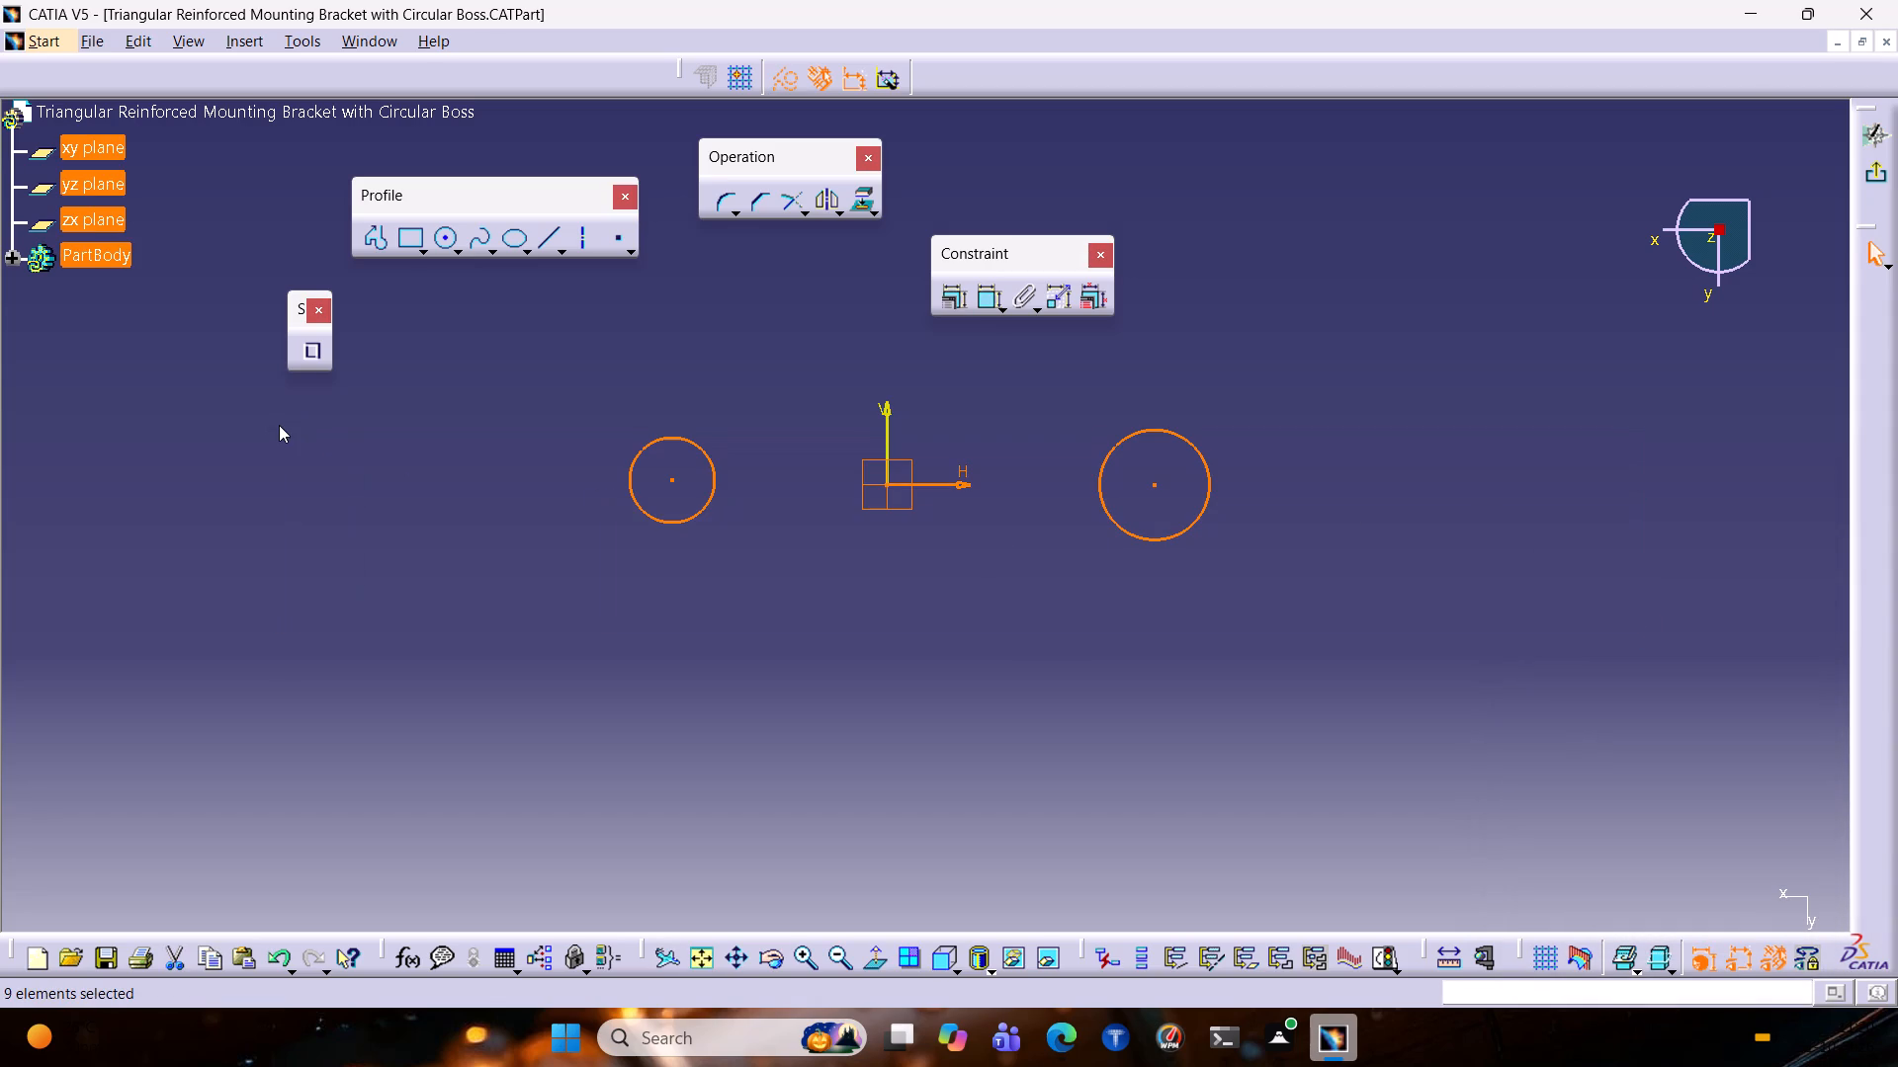
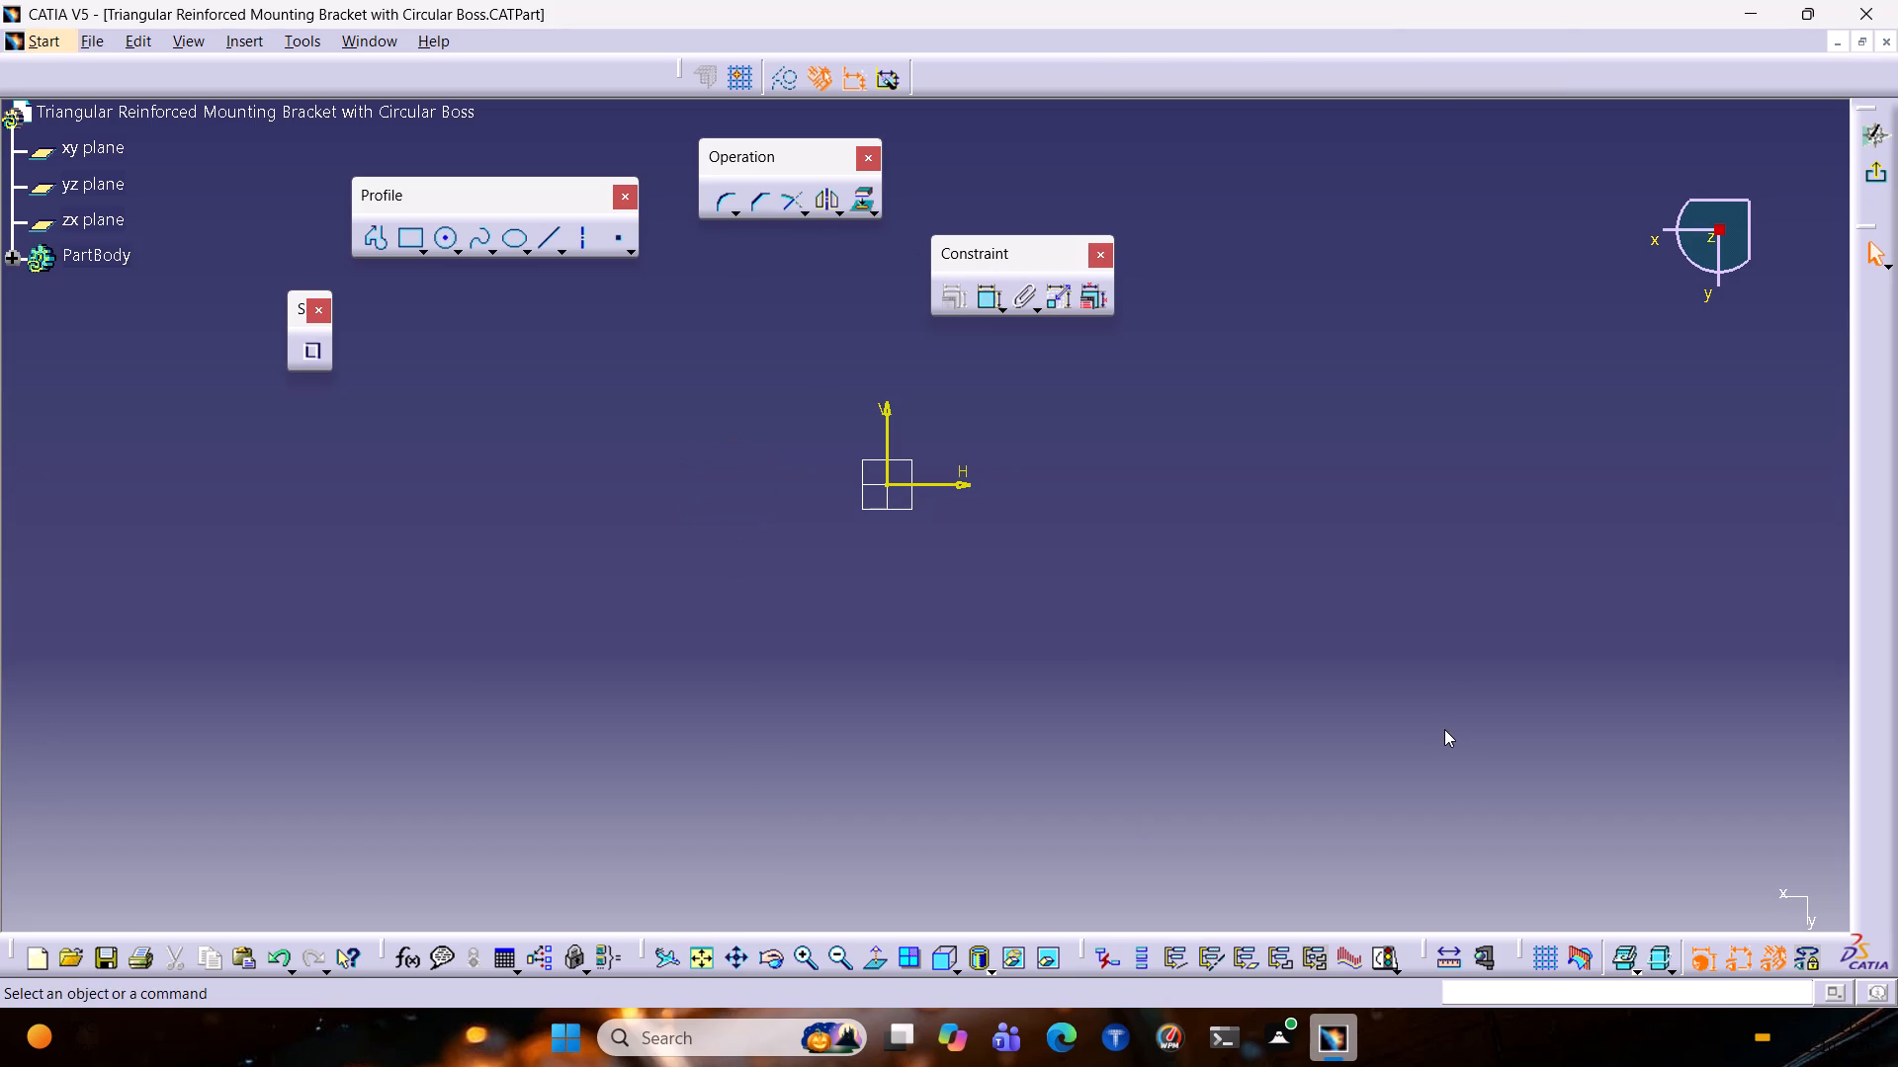
Draw two circles centred on the H axis, one on each side of the origin, the positive-side centre about 56 mm away.
click(1113, 468)
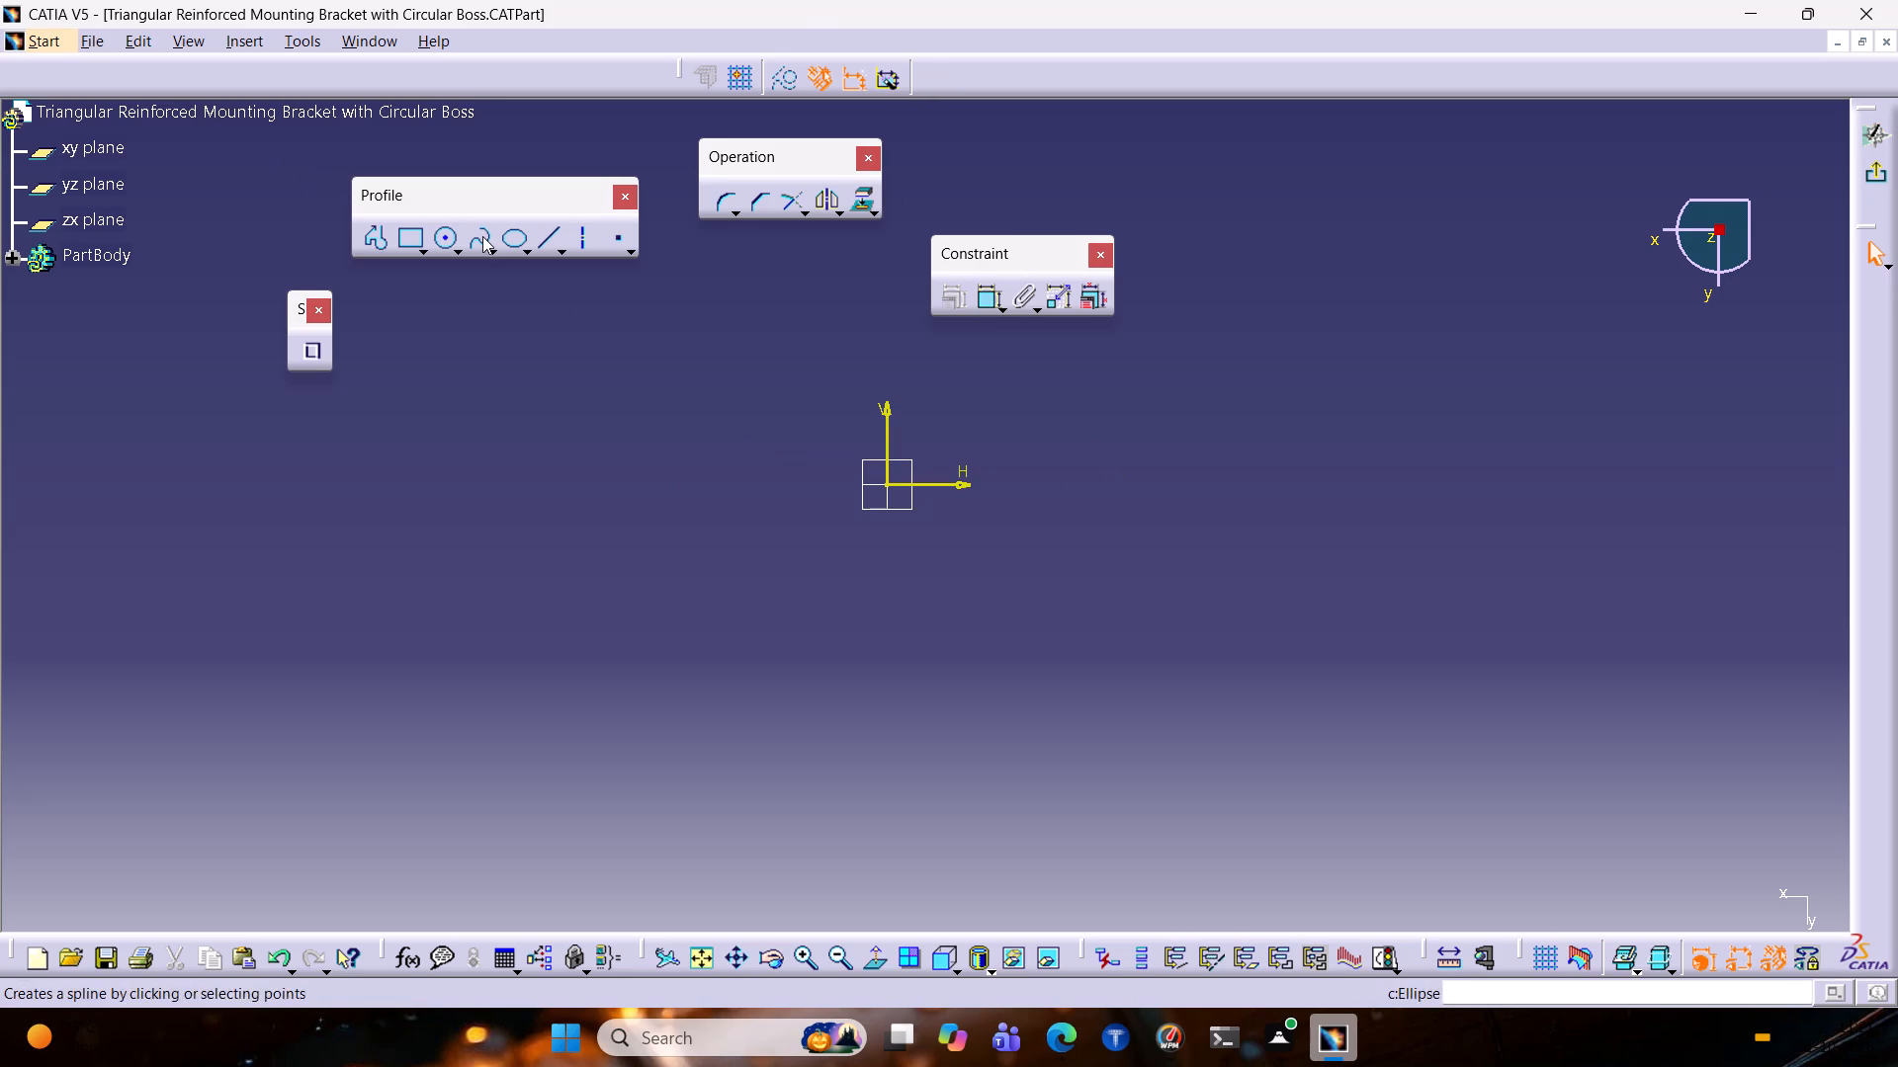
click(439, 242)
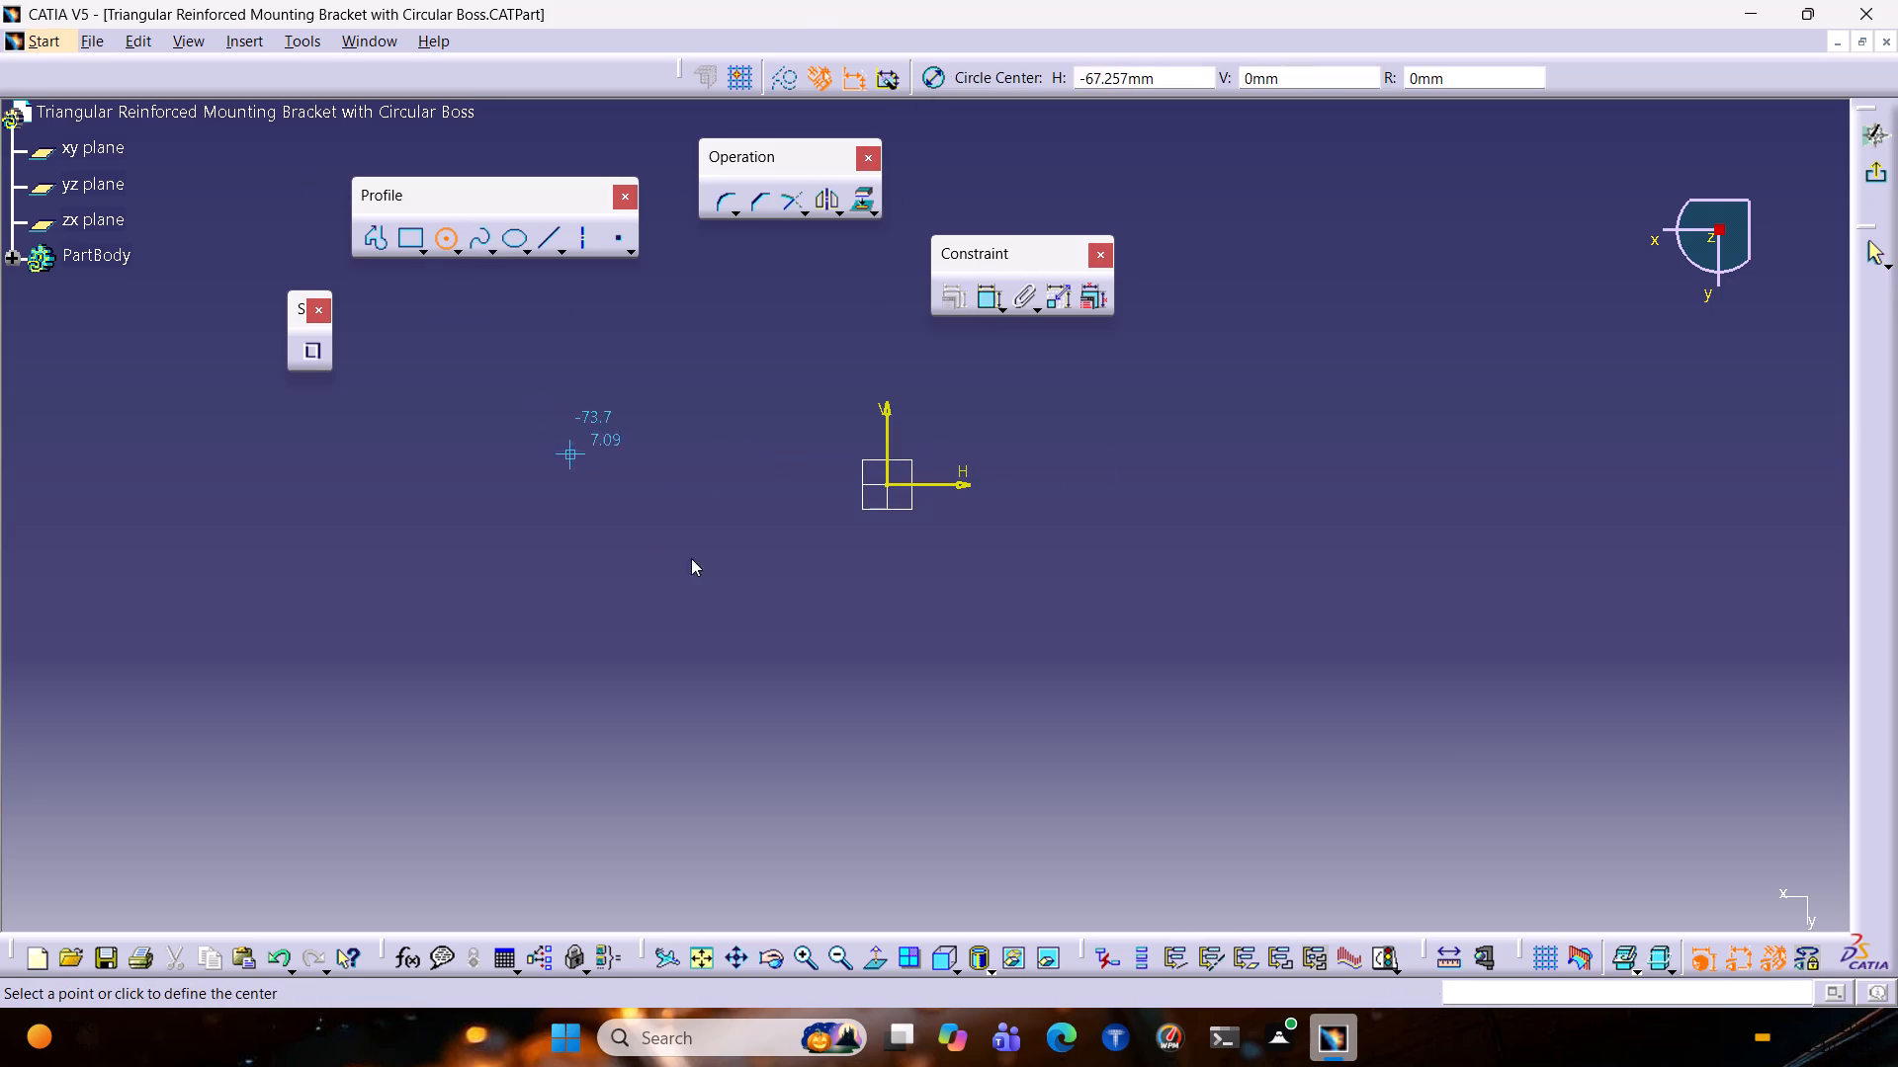
click(724, 482)
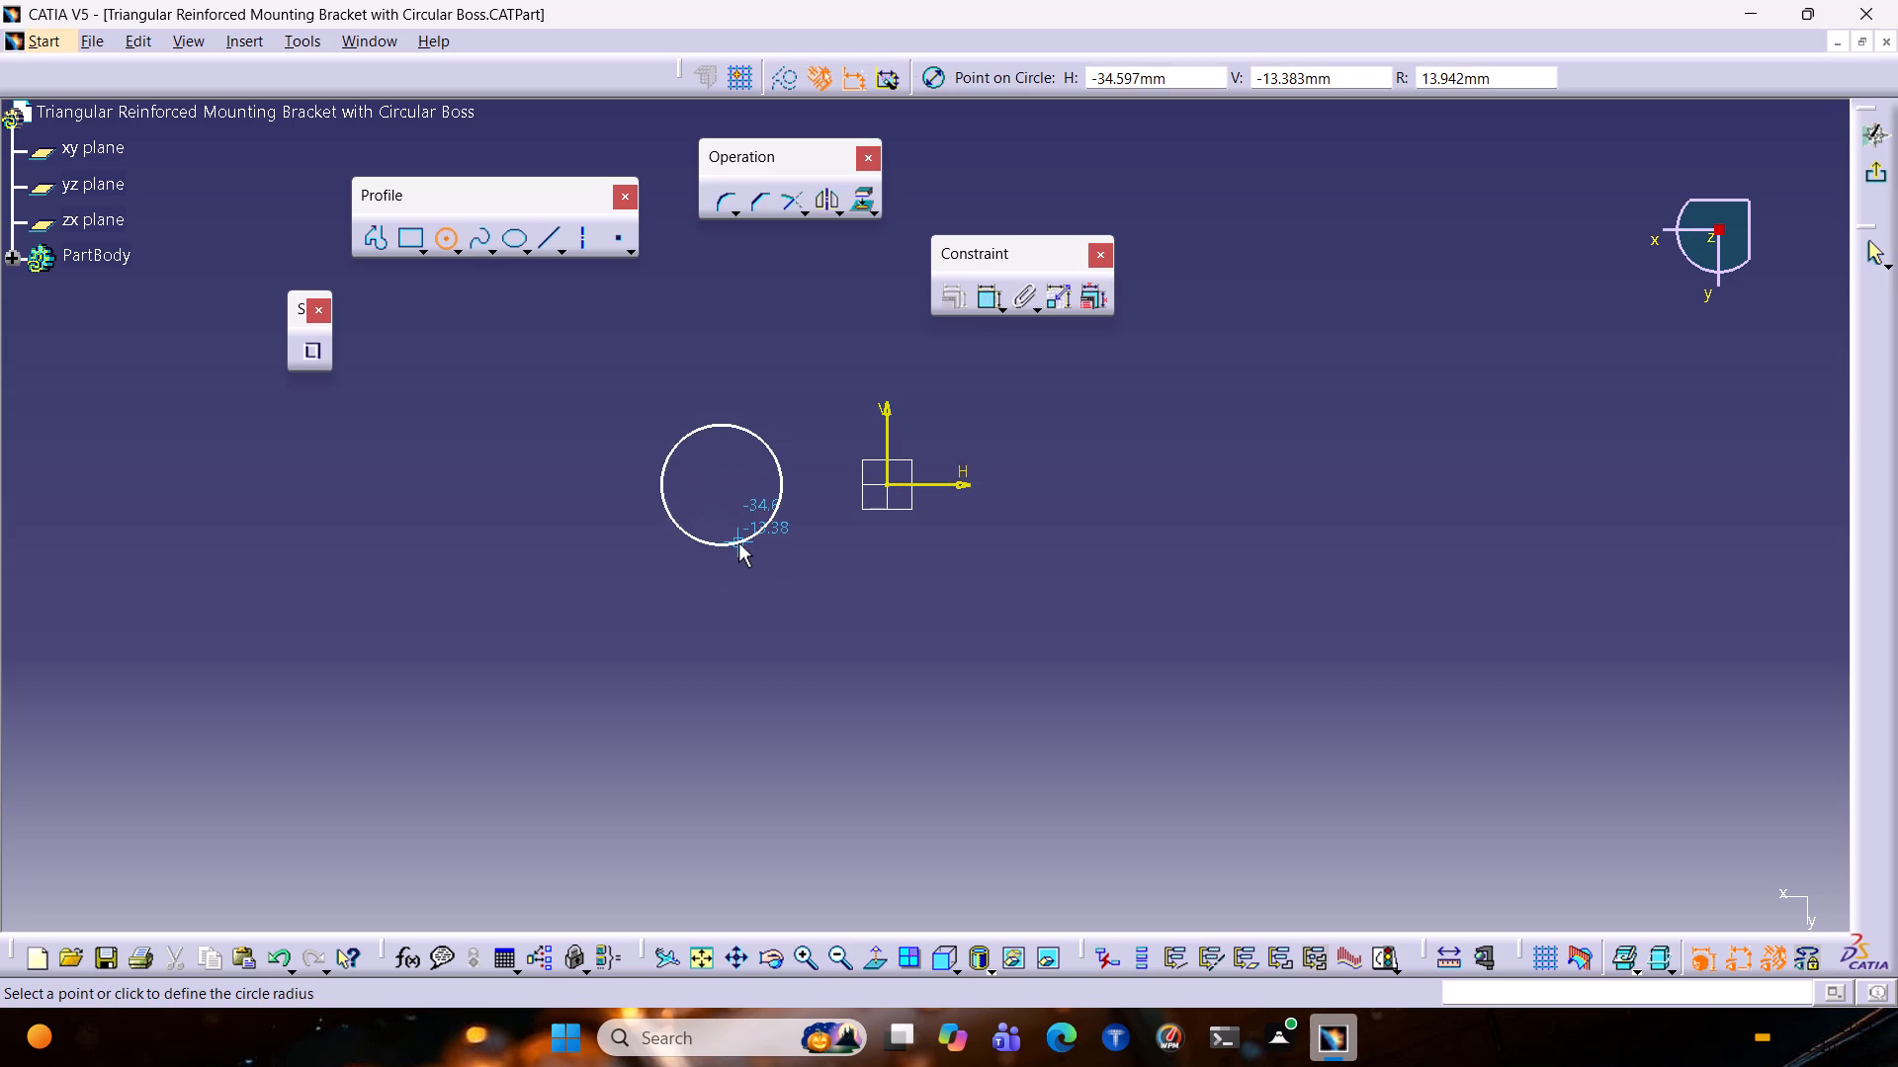
click(750, 526)
click(829, 662)
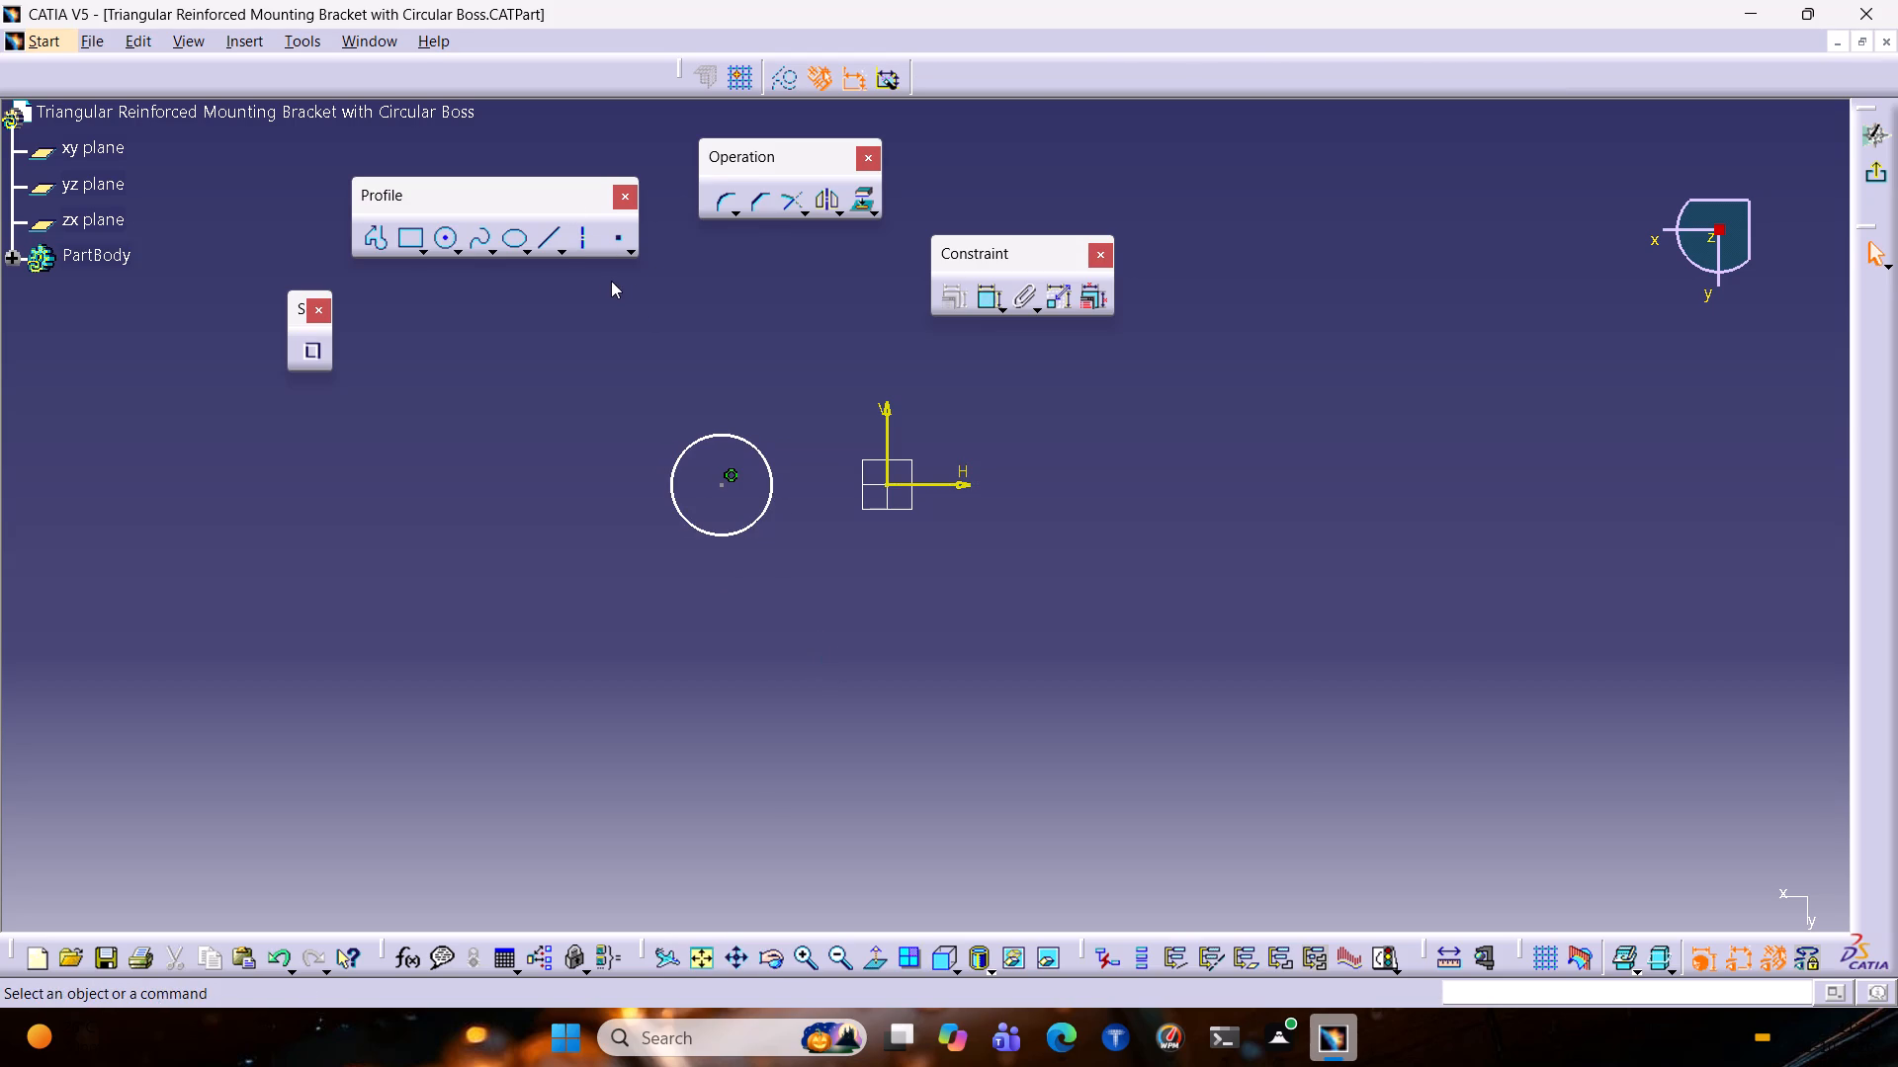
click(449, 233)
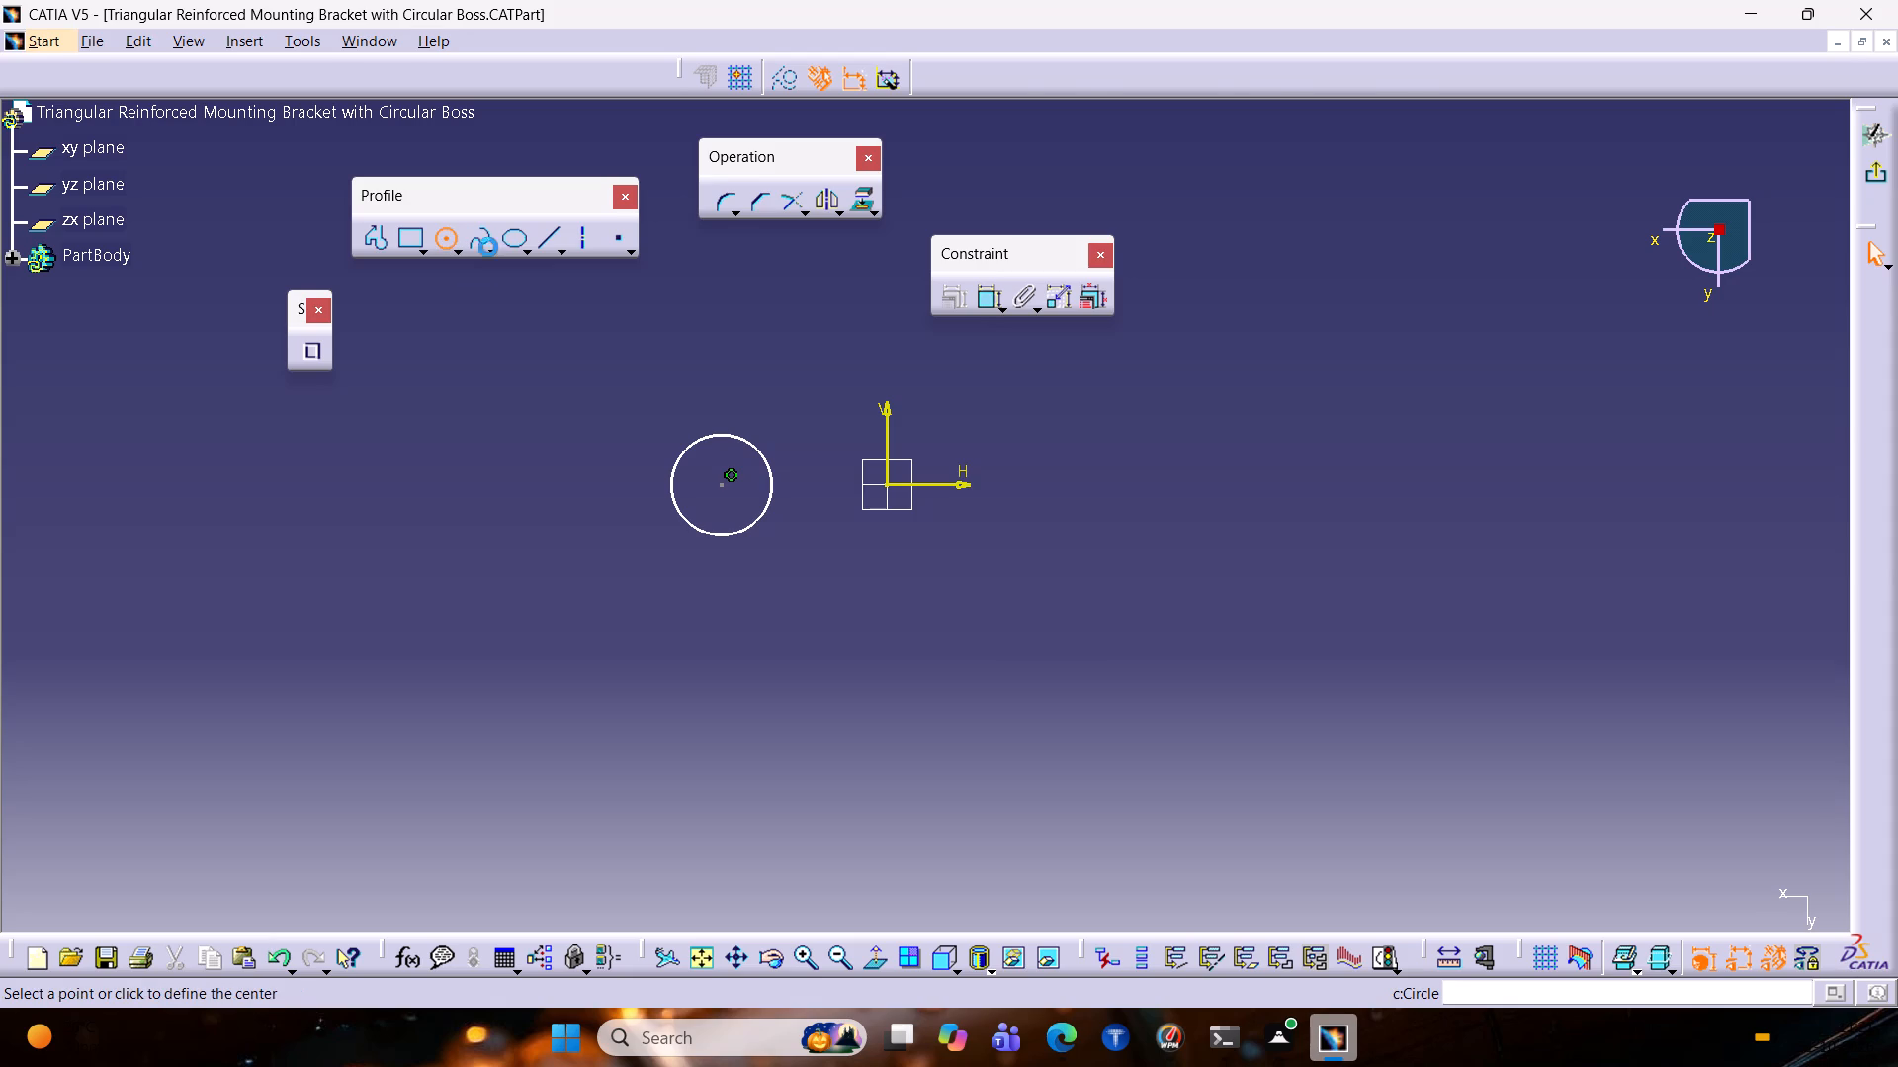
click(1128, 485)
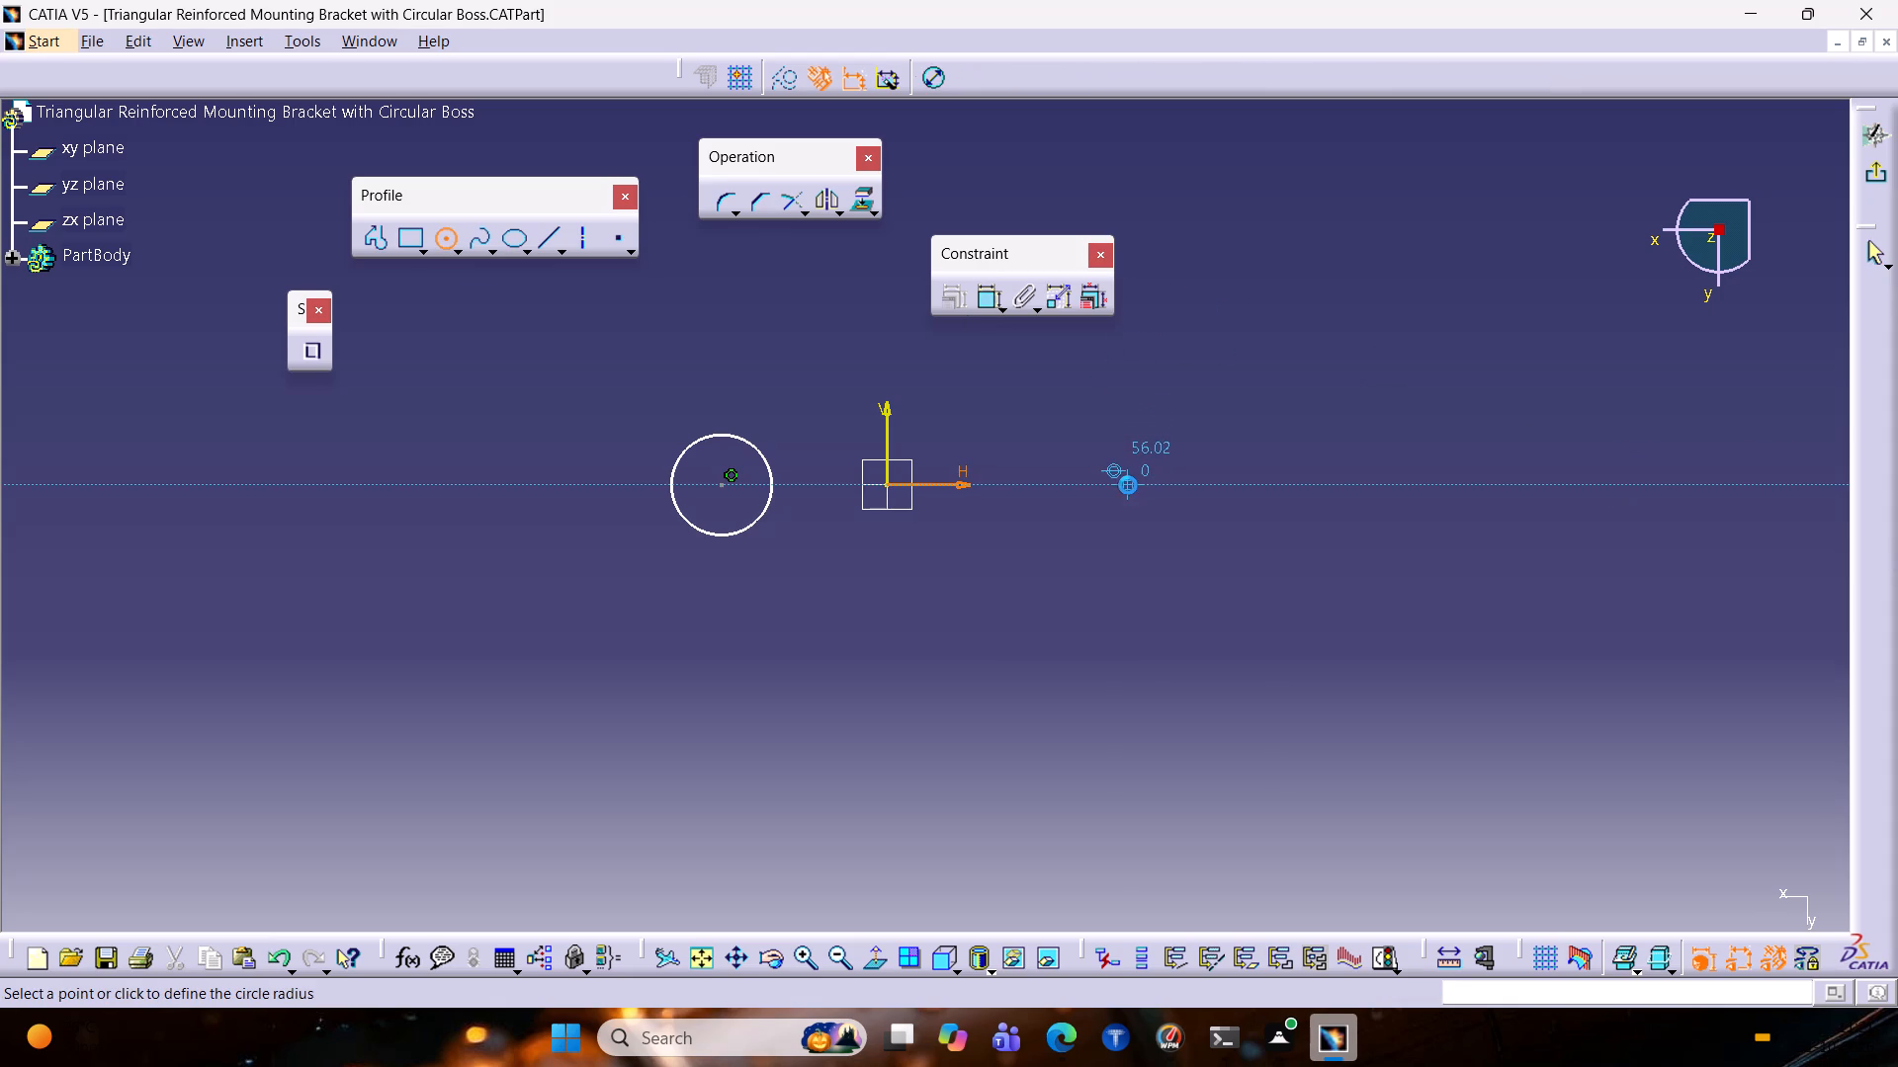
click(1163, 522)
click(1250, 500)
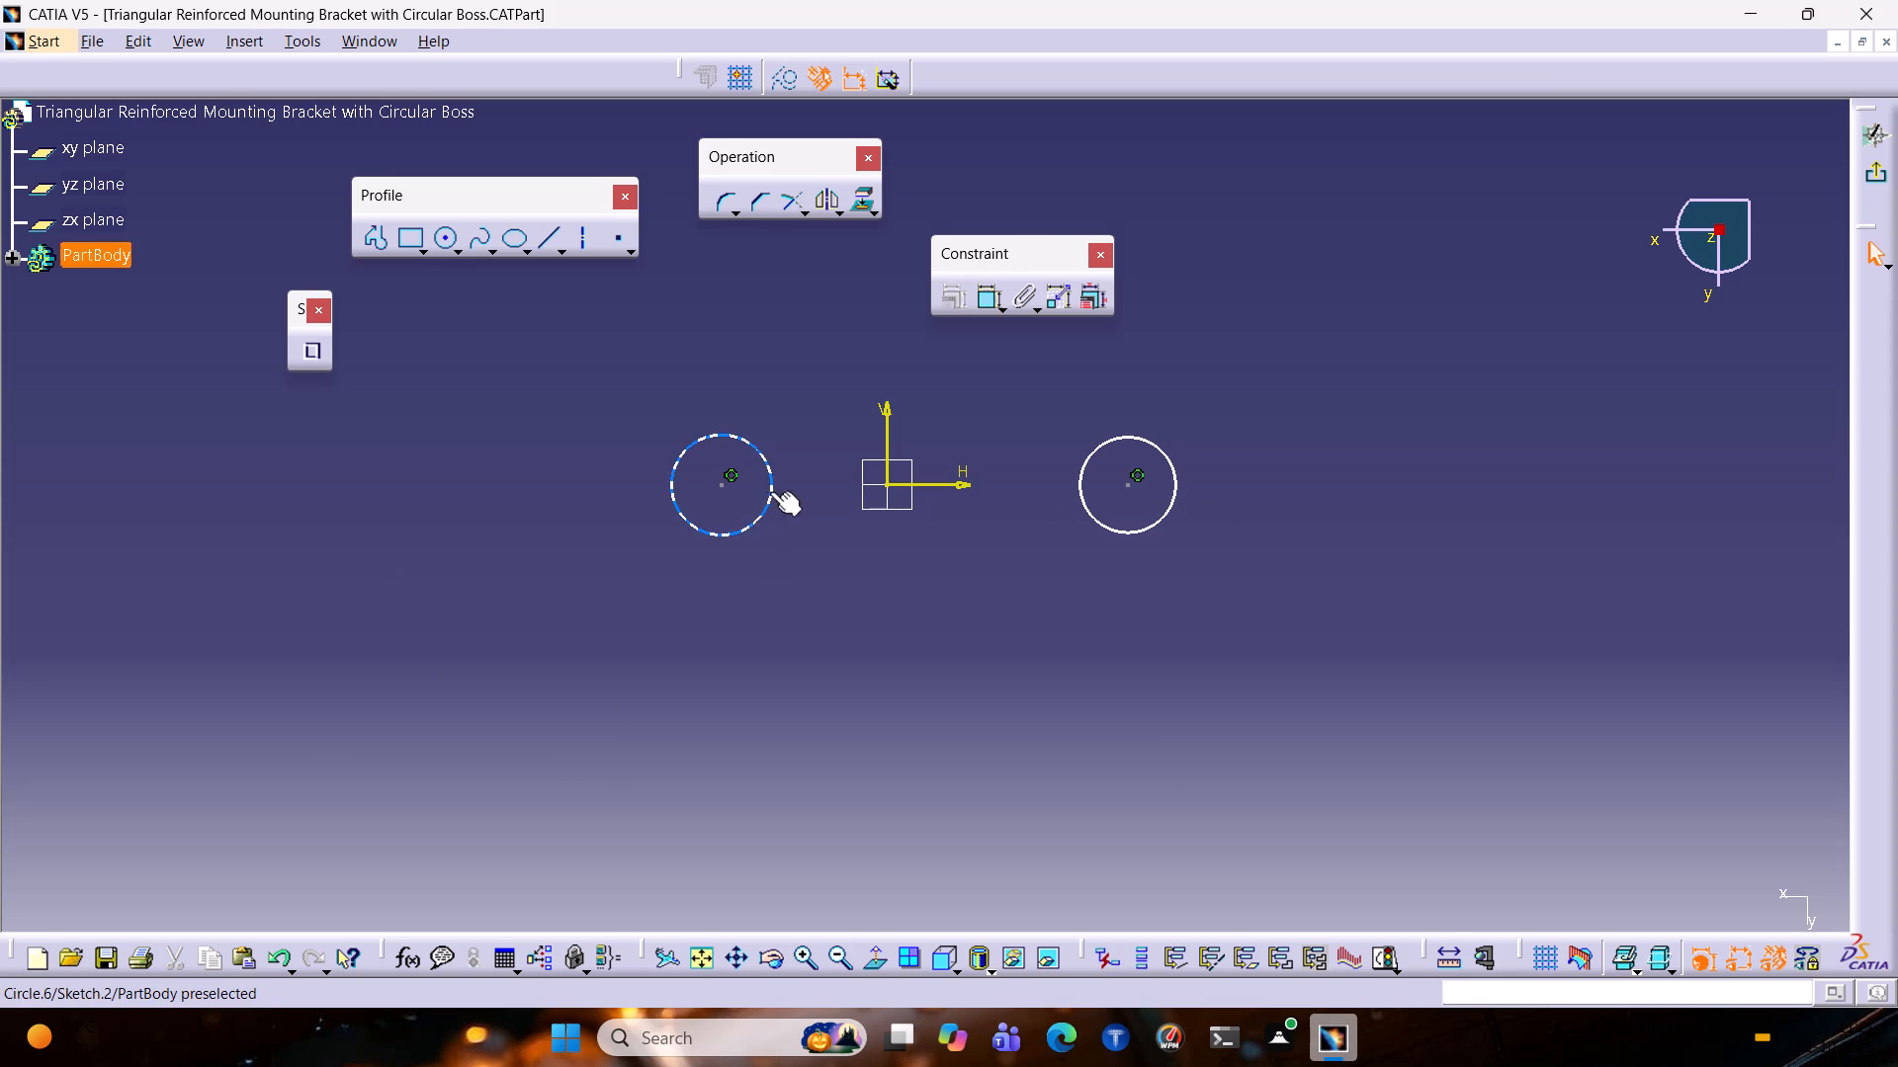
Move both circles along the H axis closer to the origin by their centre points.
drag(724, 480, 831, 535)
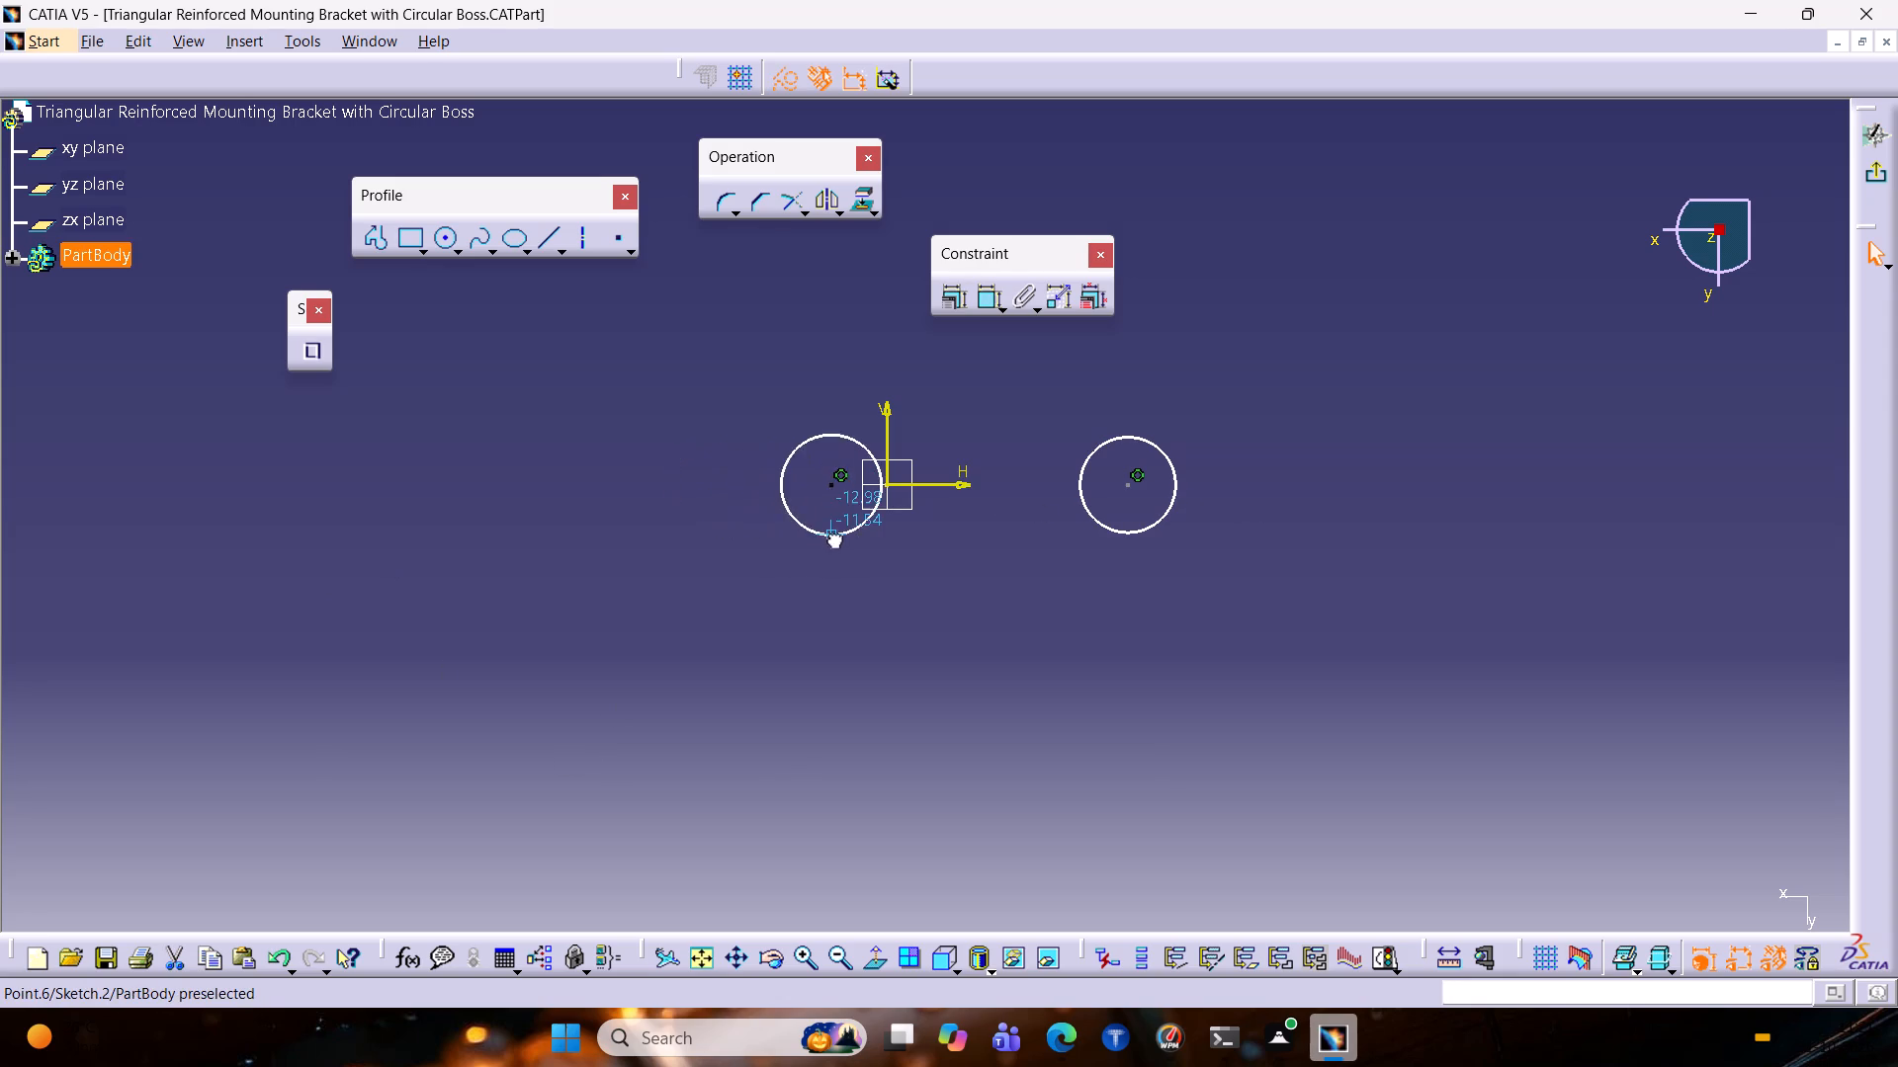
drag(831, 535, 746, 548)
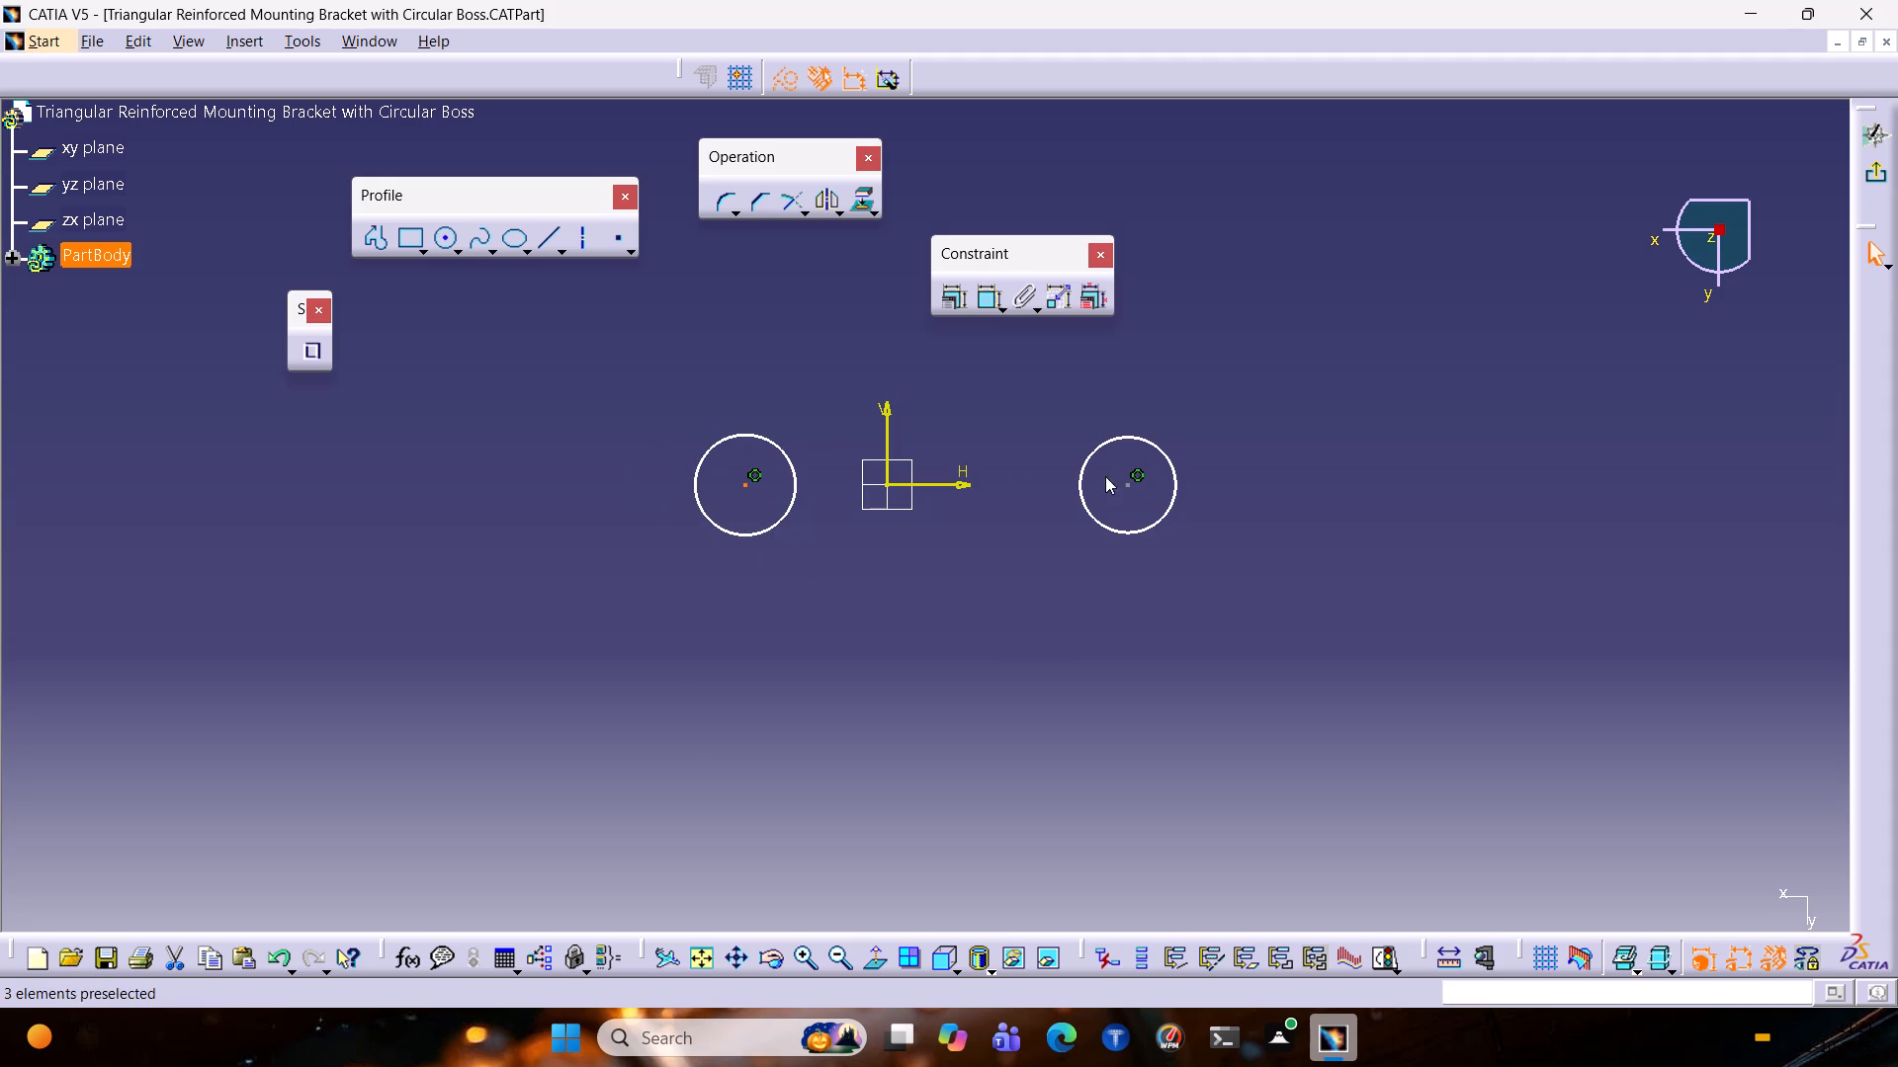
drag(1124, 485, 1050, 493)
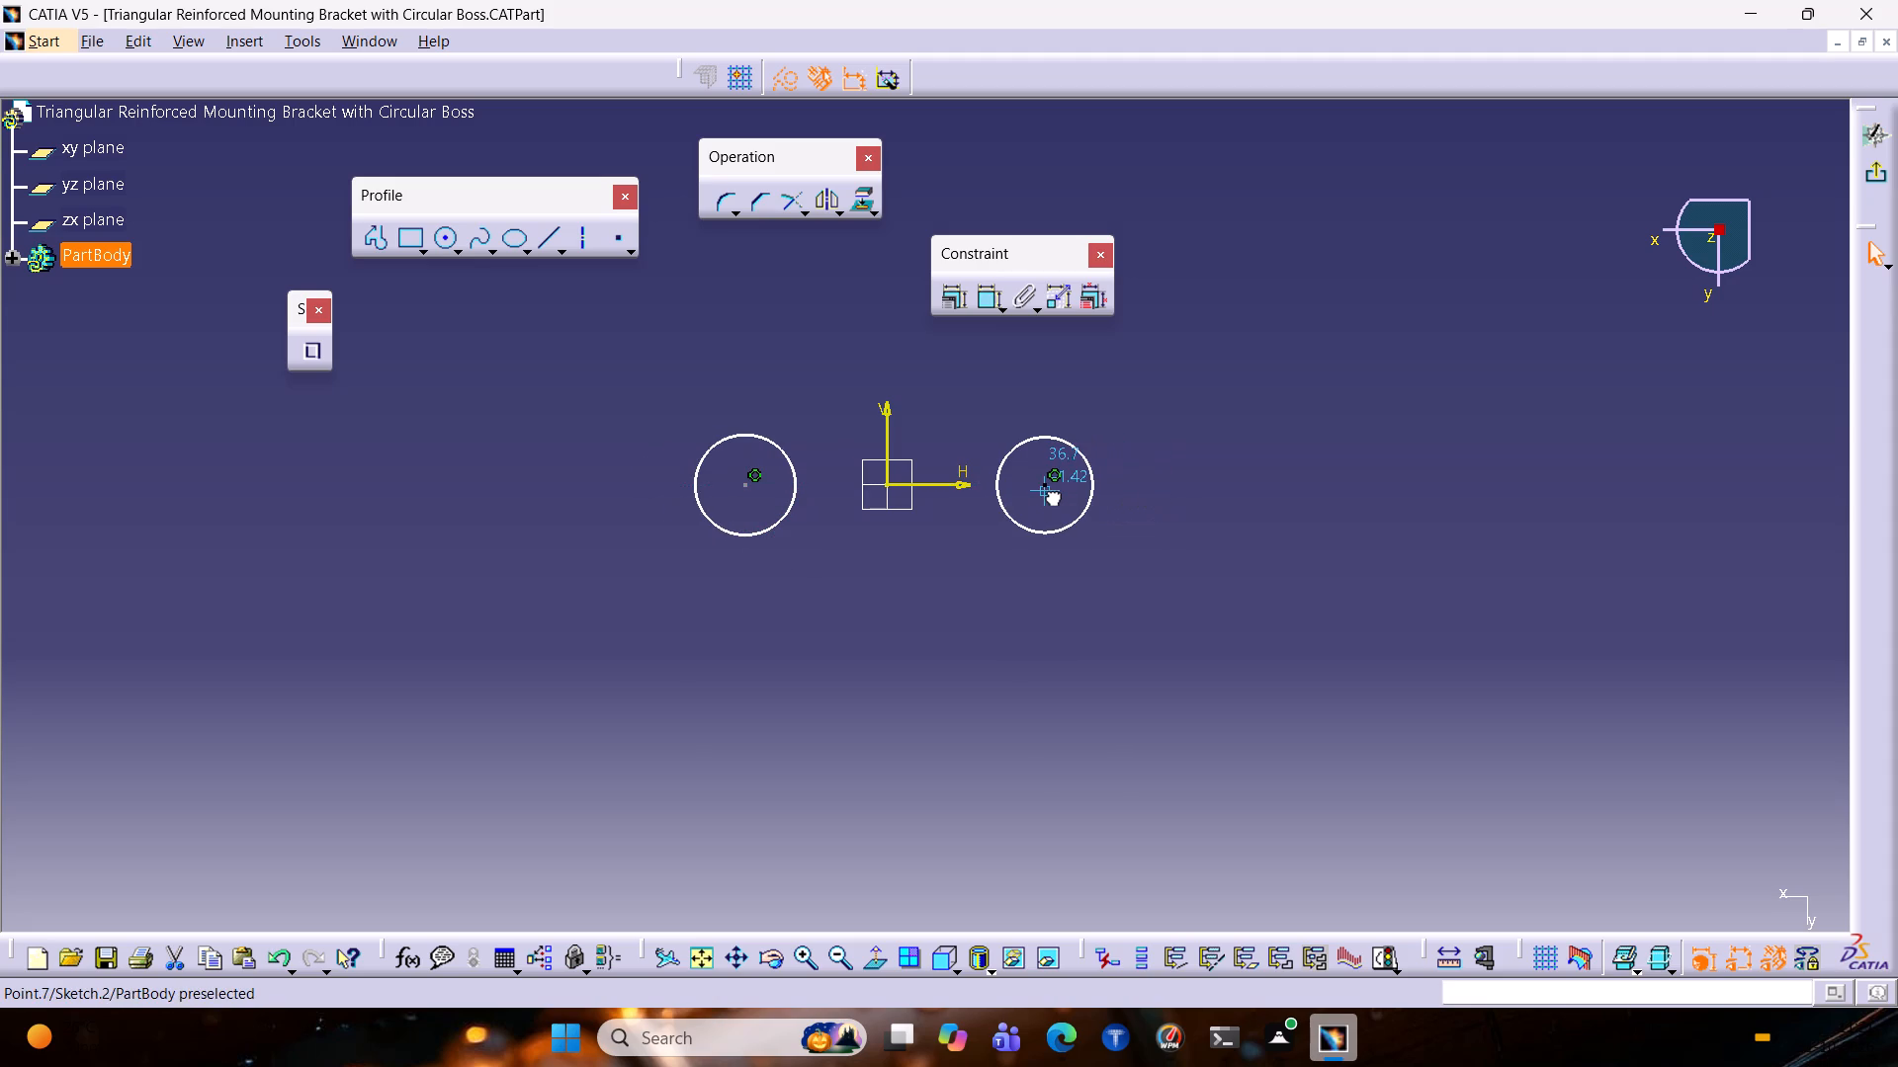
drag(1050, 493, 1069, 481)
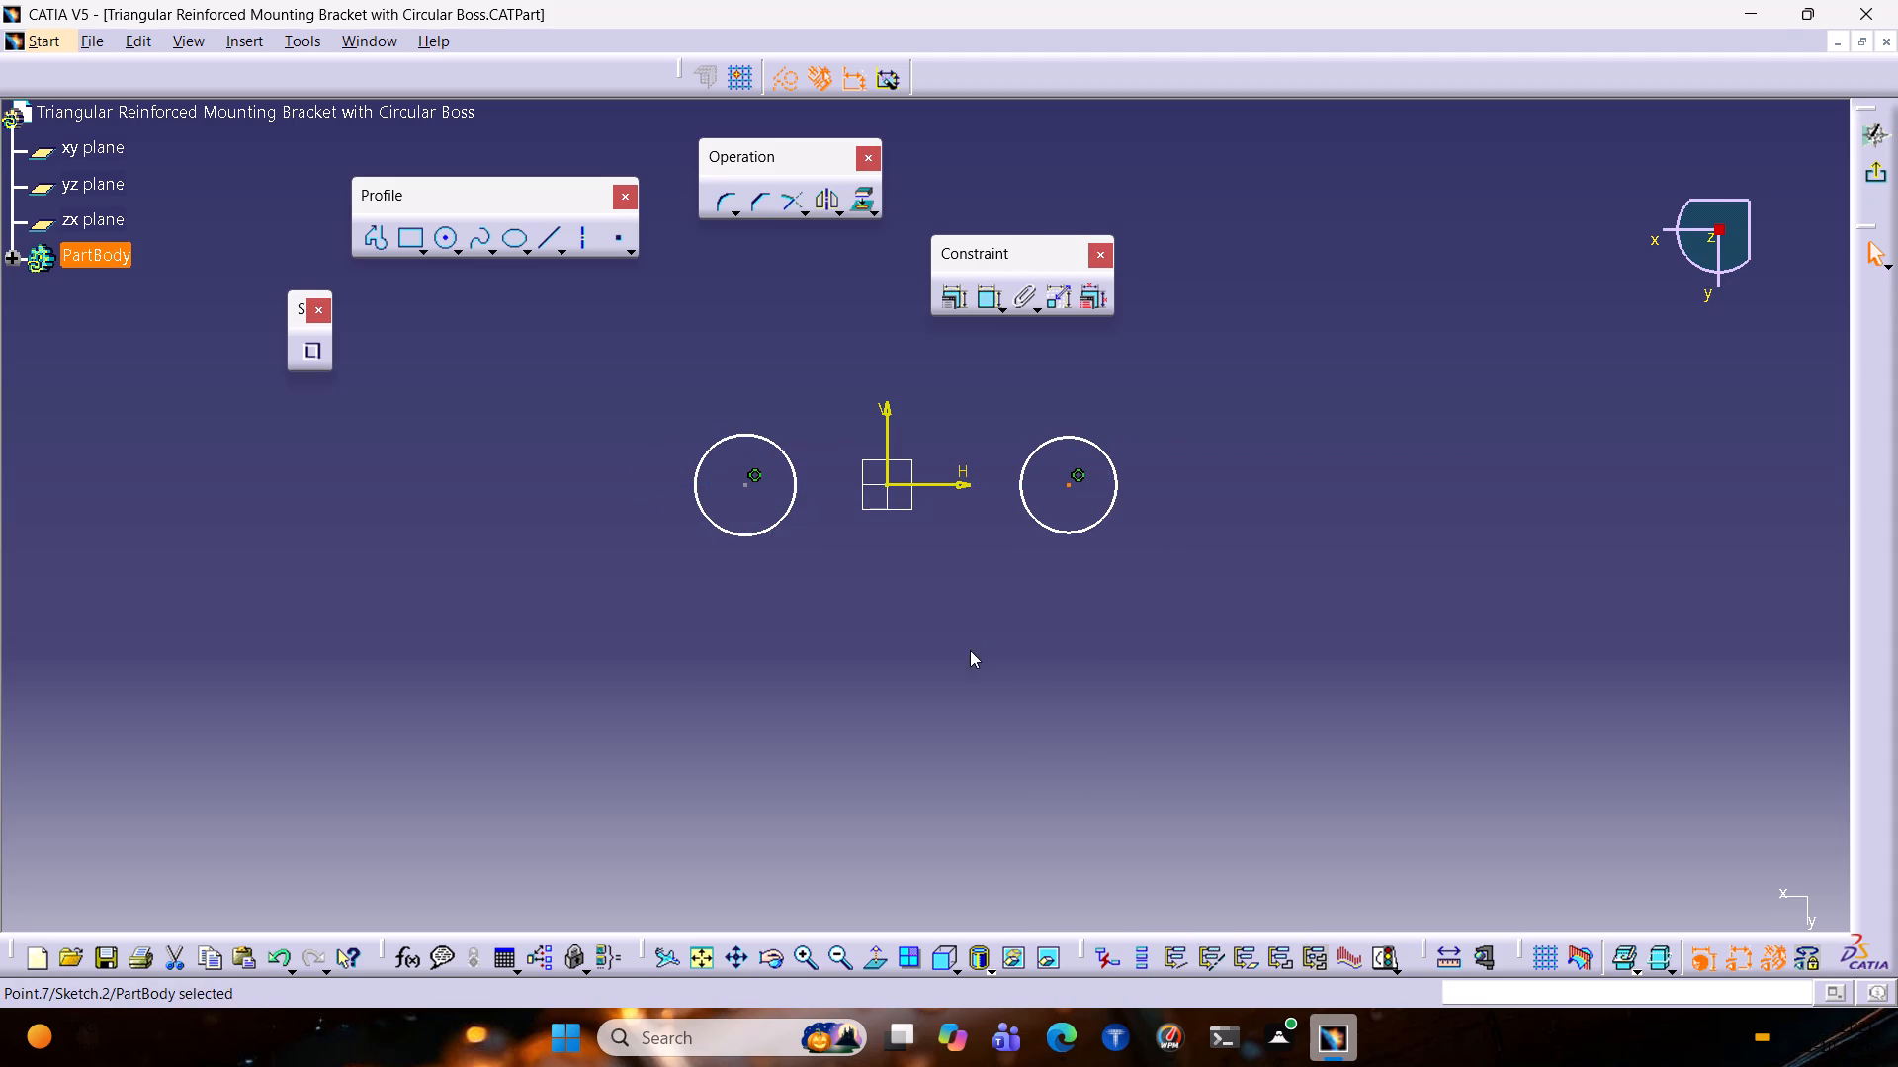
click(970, 651)
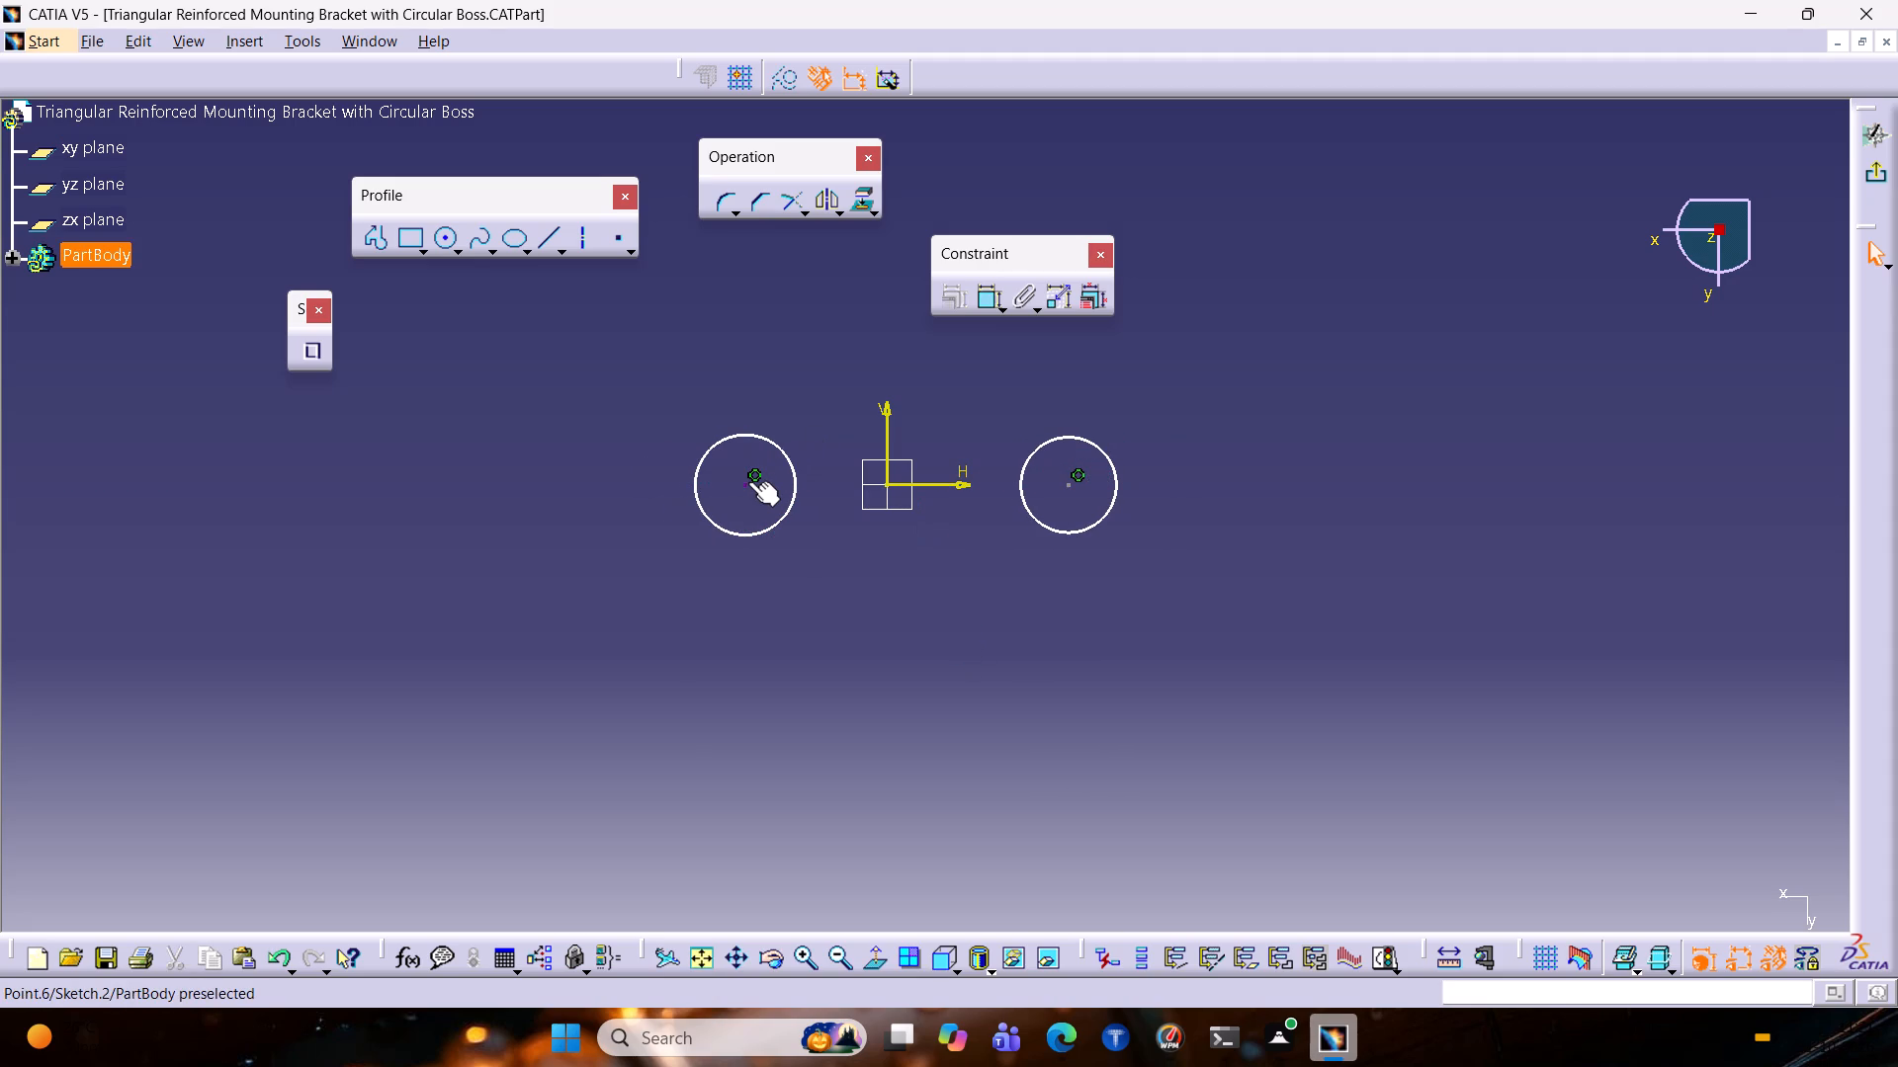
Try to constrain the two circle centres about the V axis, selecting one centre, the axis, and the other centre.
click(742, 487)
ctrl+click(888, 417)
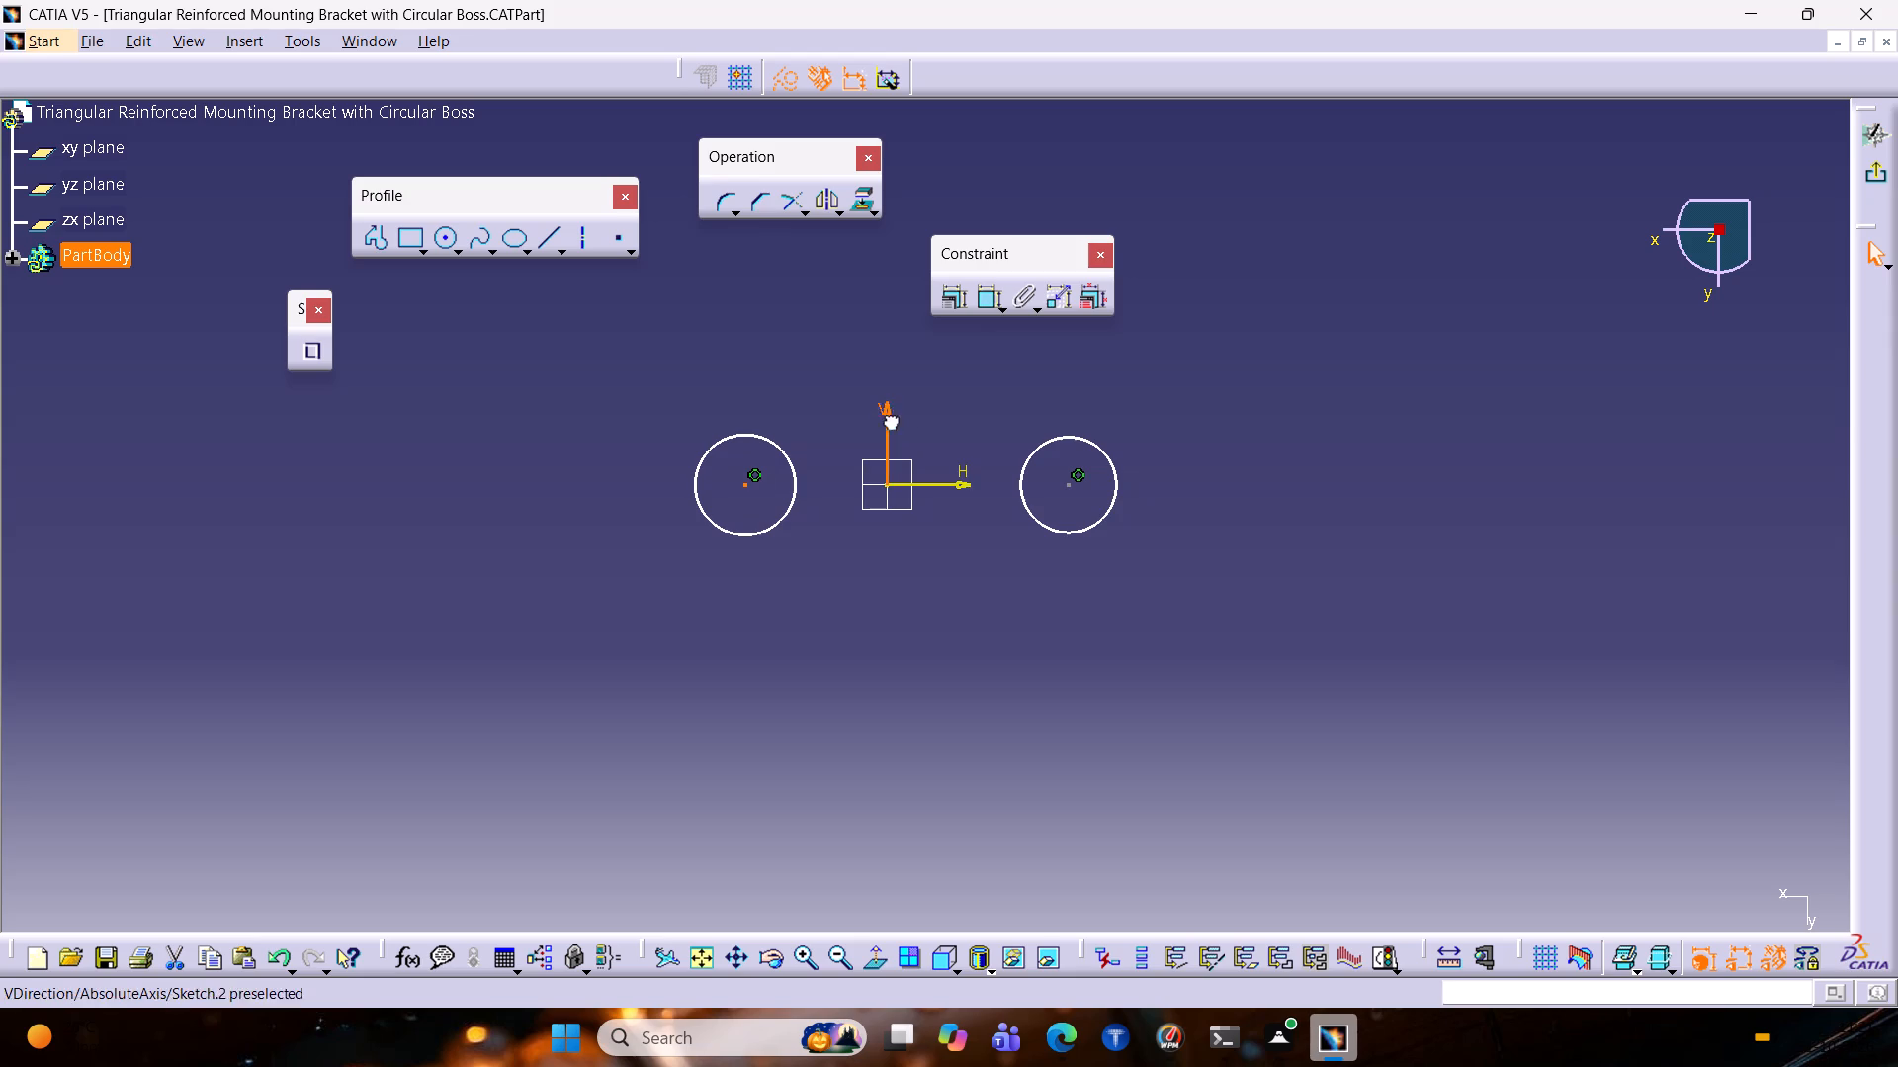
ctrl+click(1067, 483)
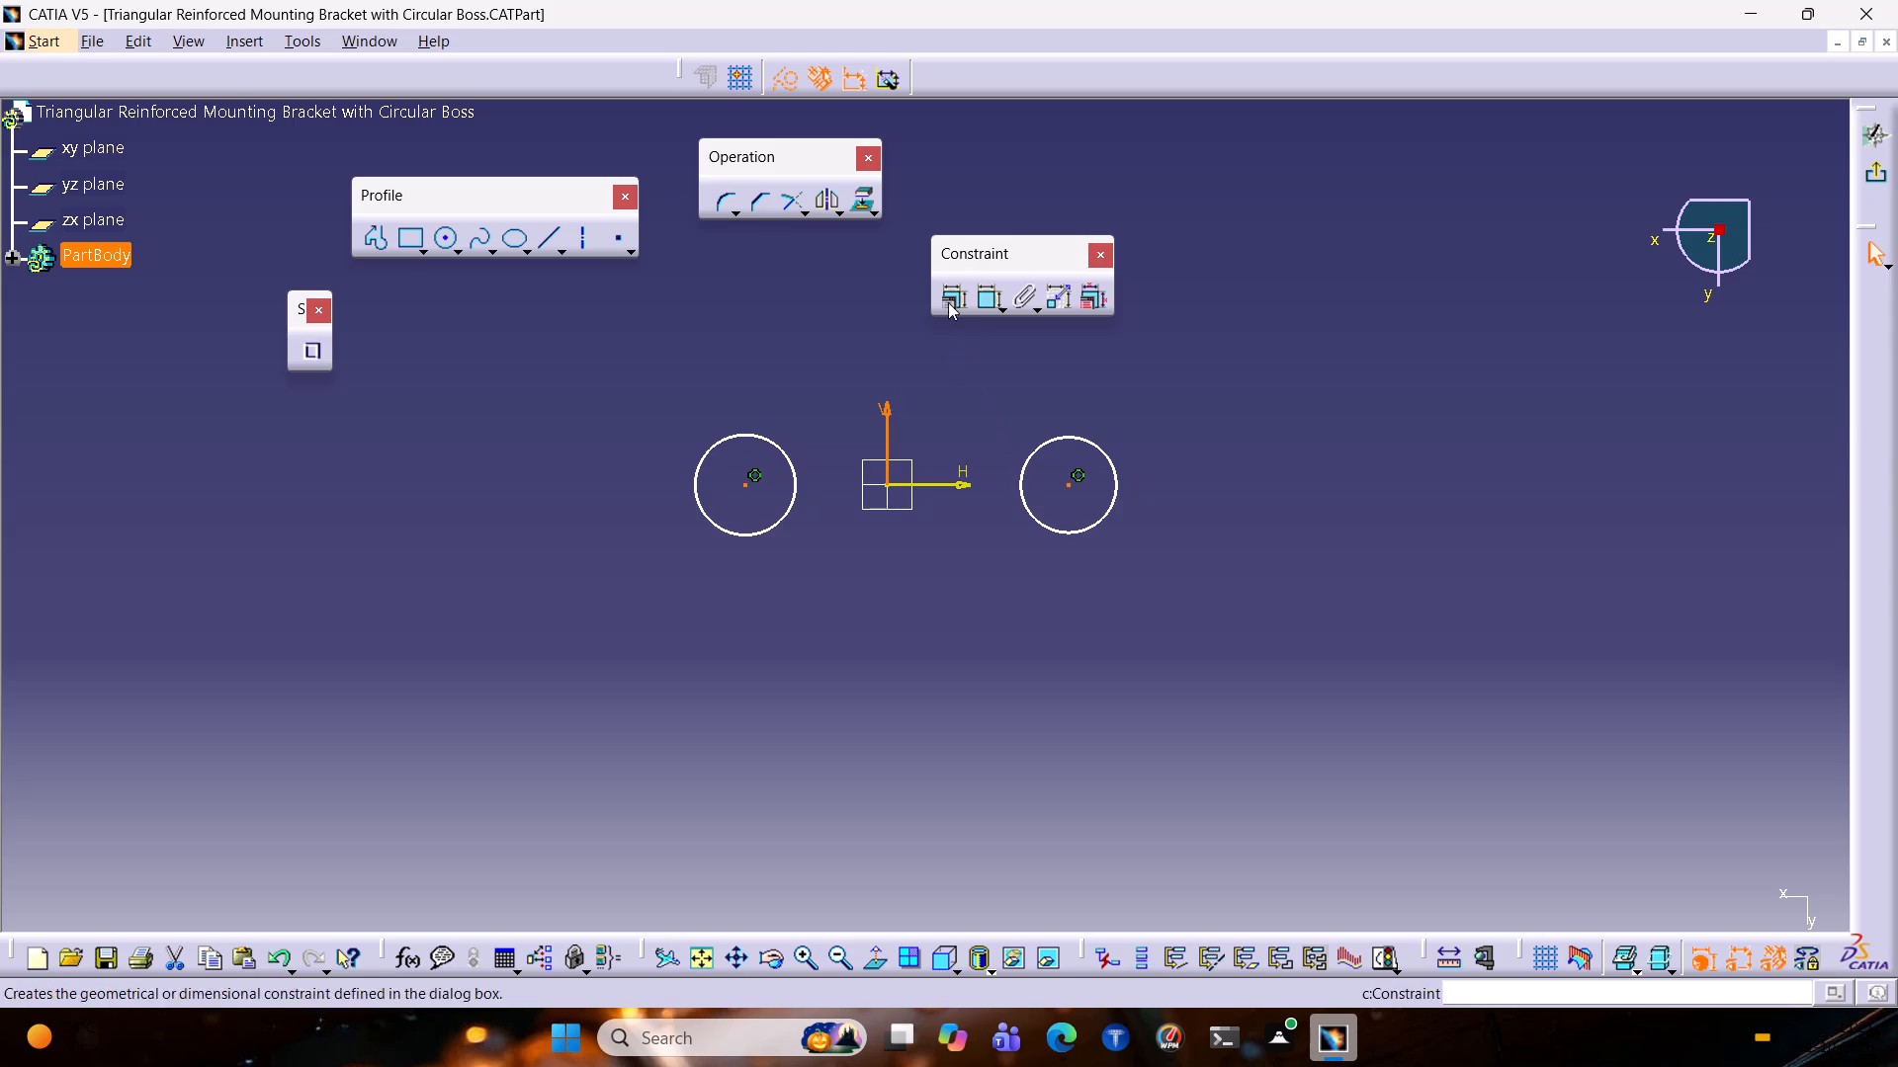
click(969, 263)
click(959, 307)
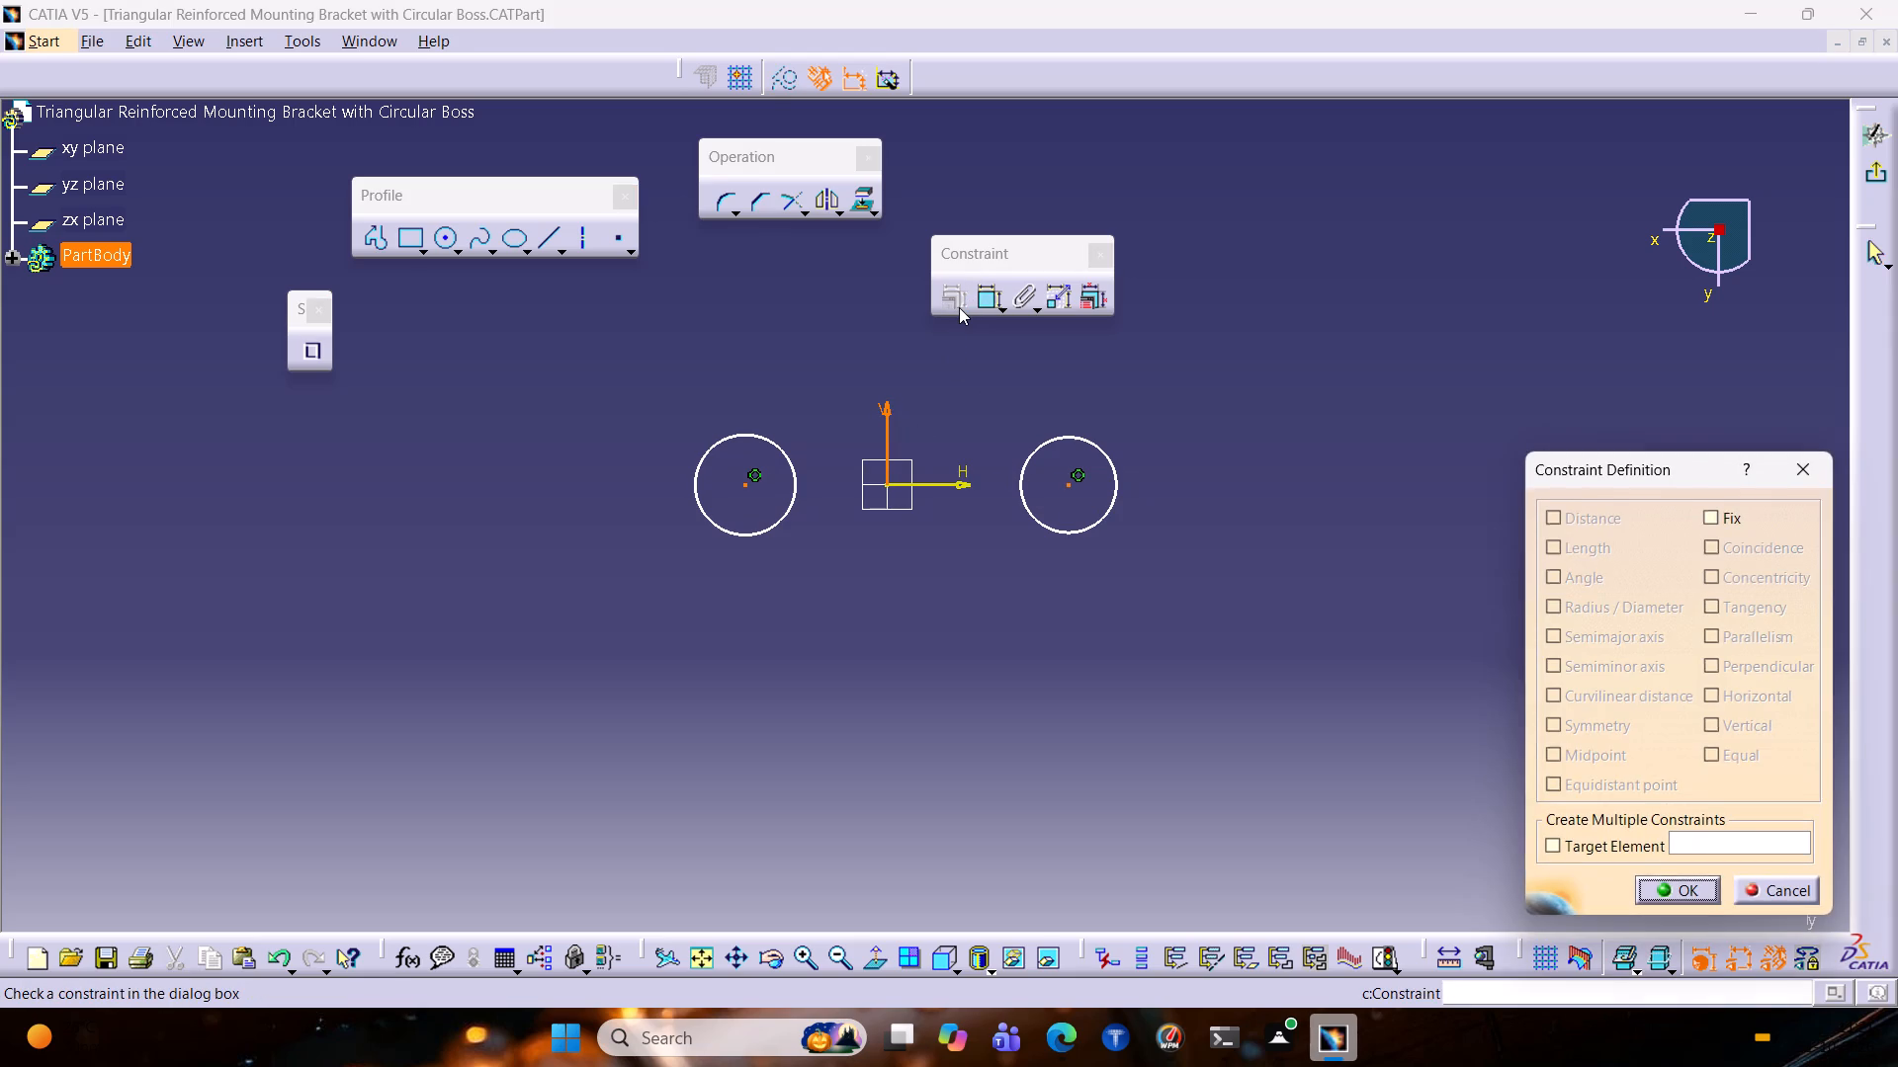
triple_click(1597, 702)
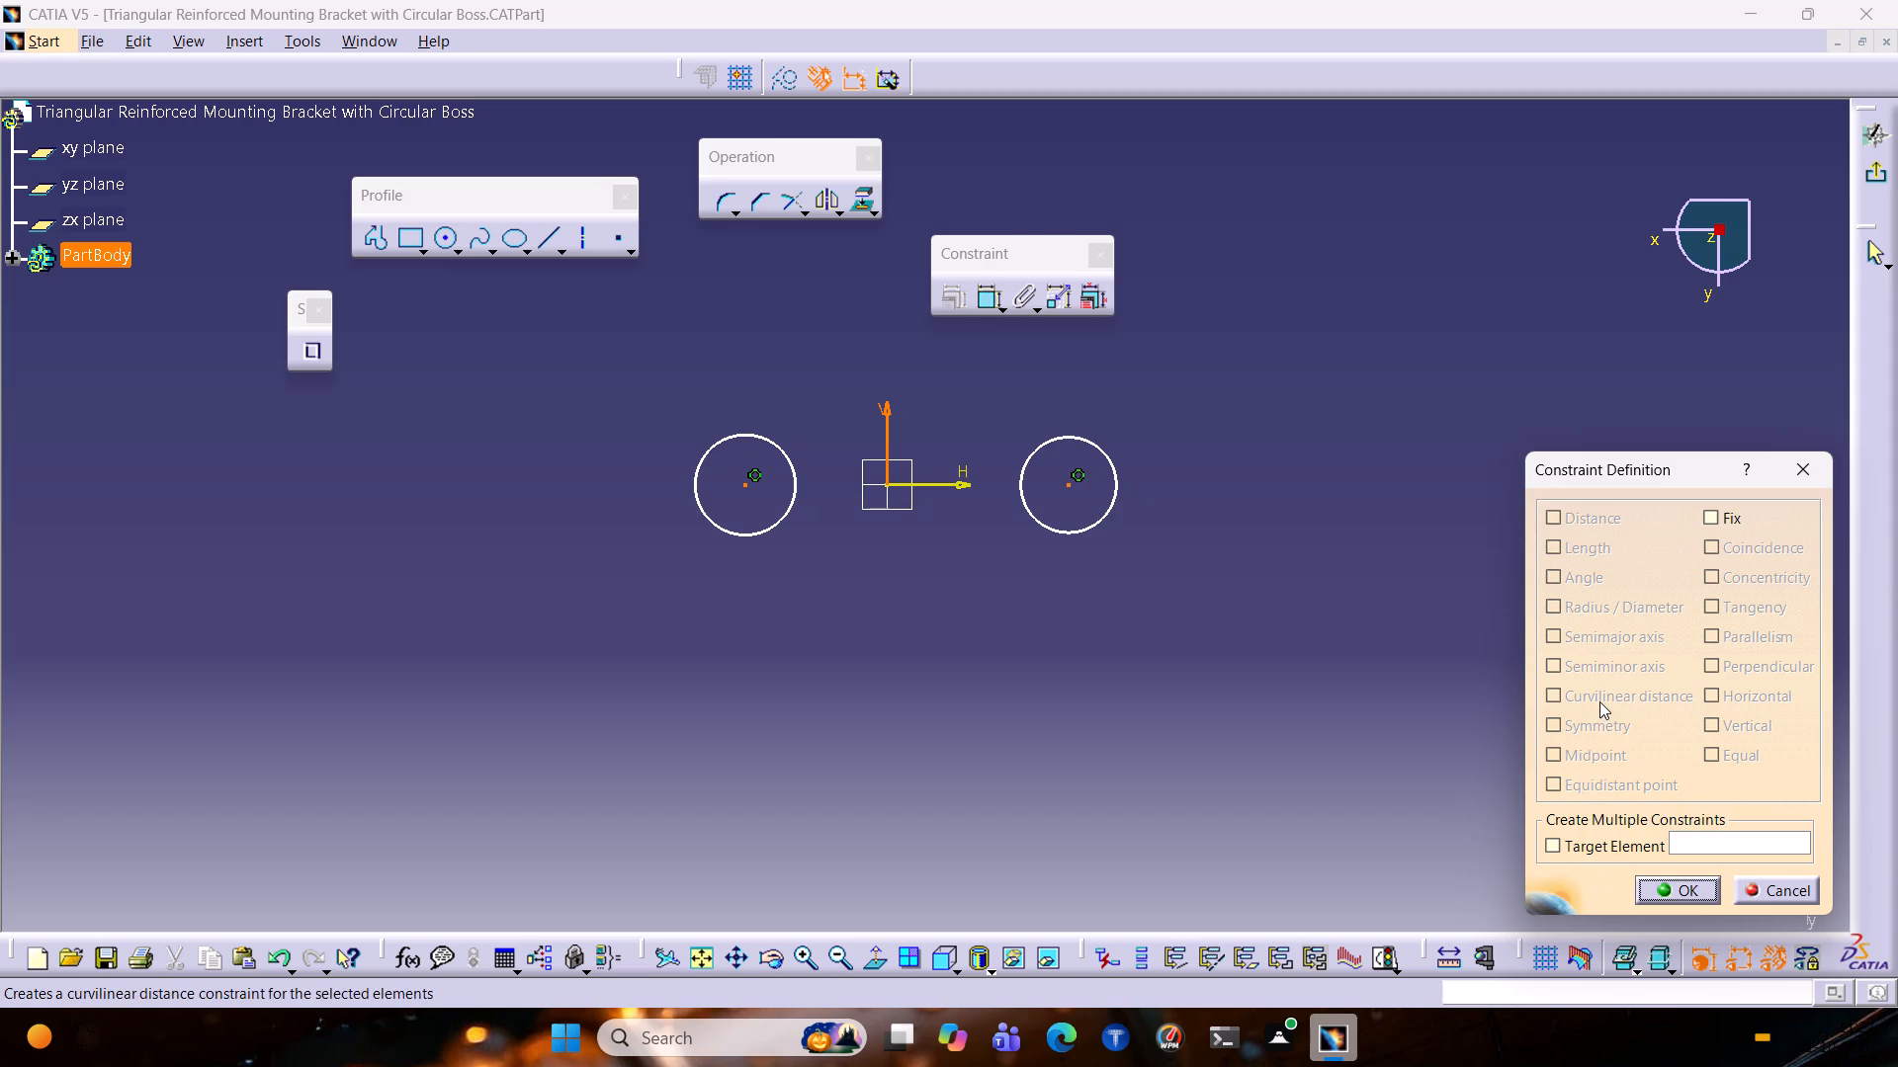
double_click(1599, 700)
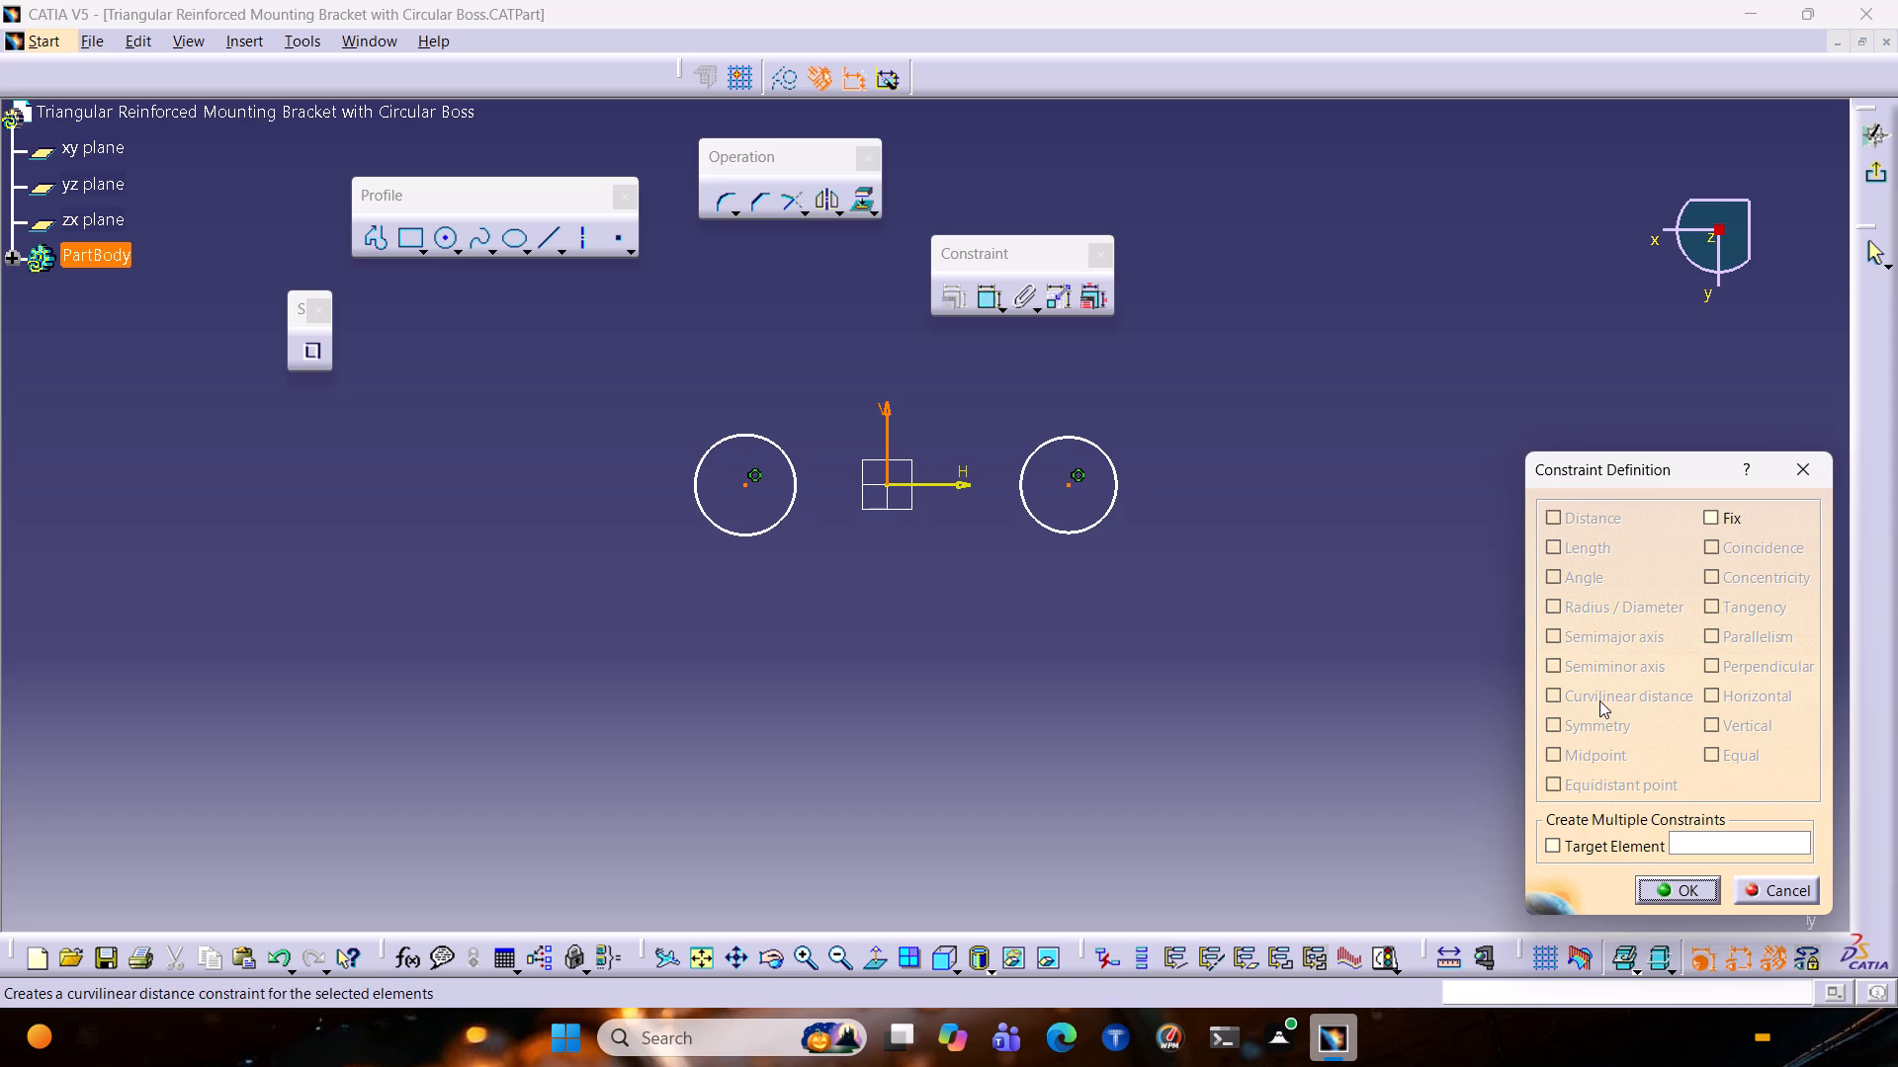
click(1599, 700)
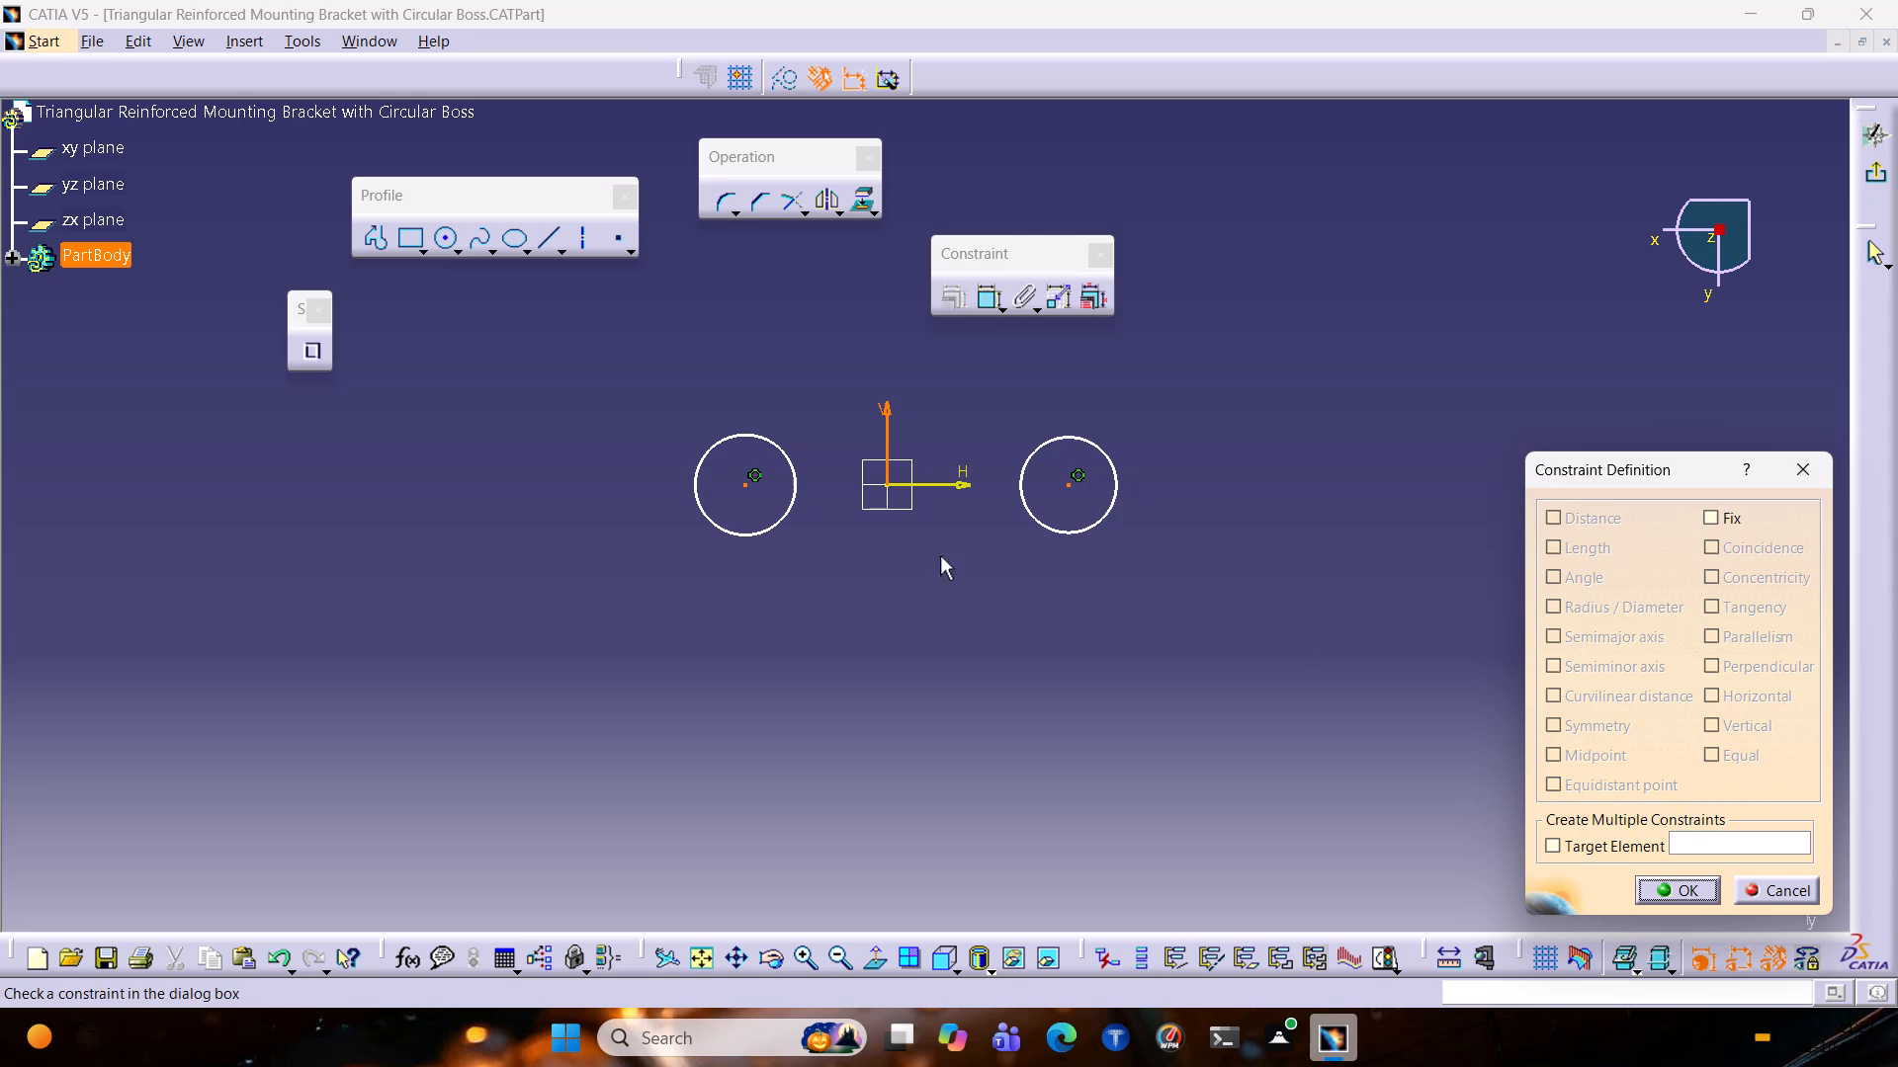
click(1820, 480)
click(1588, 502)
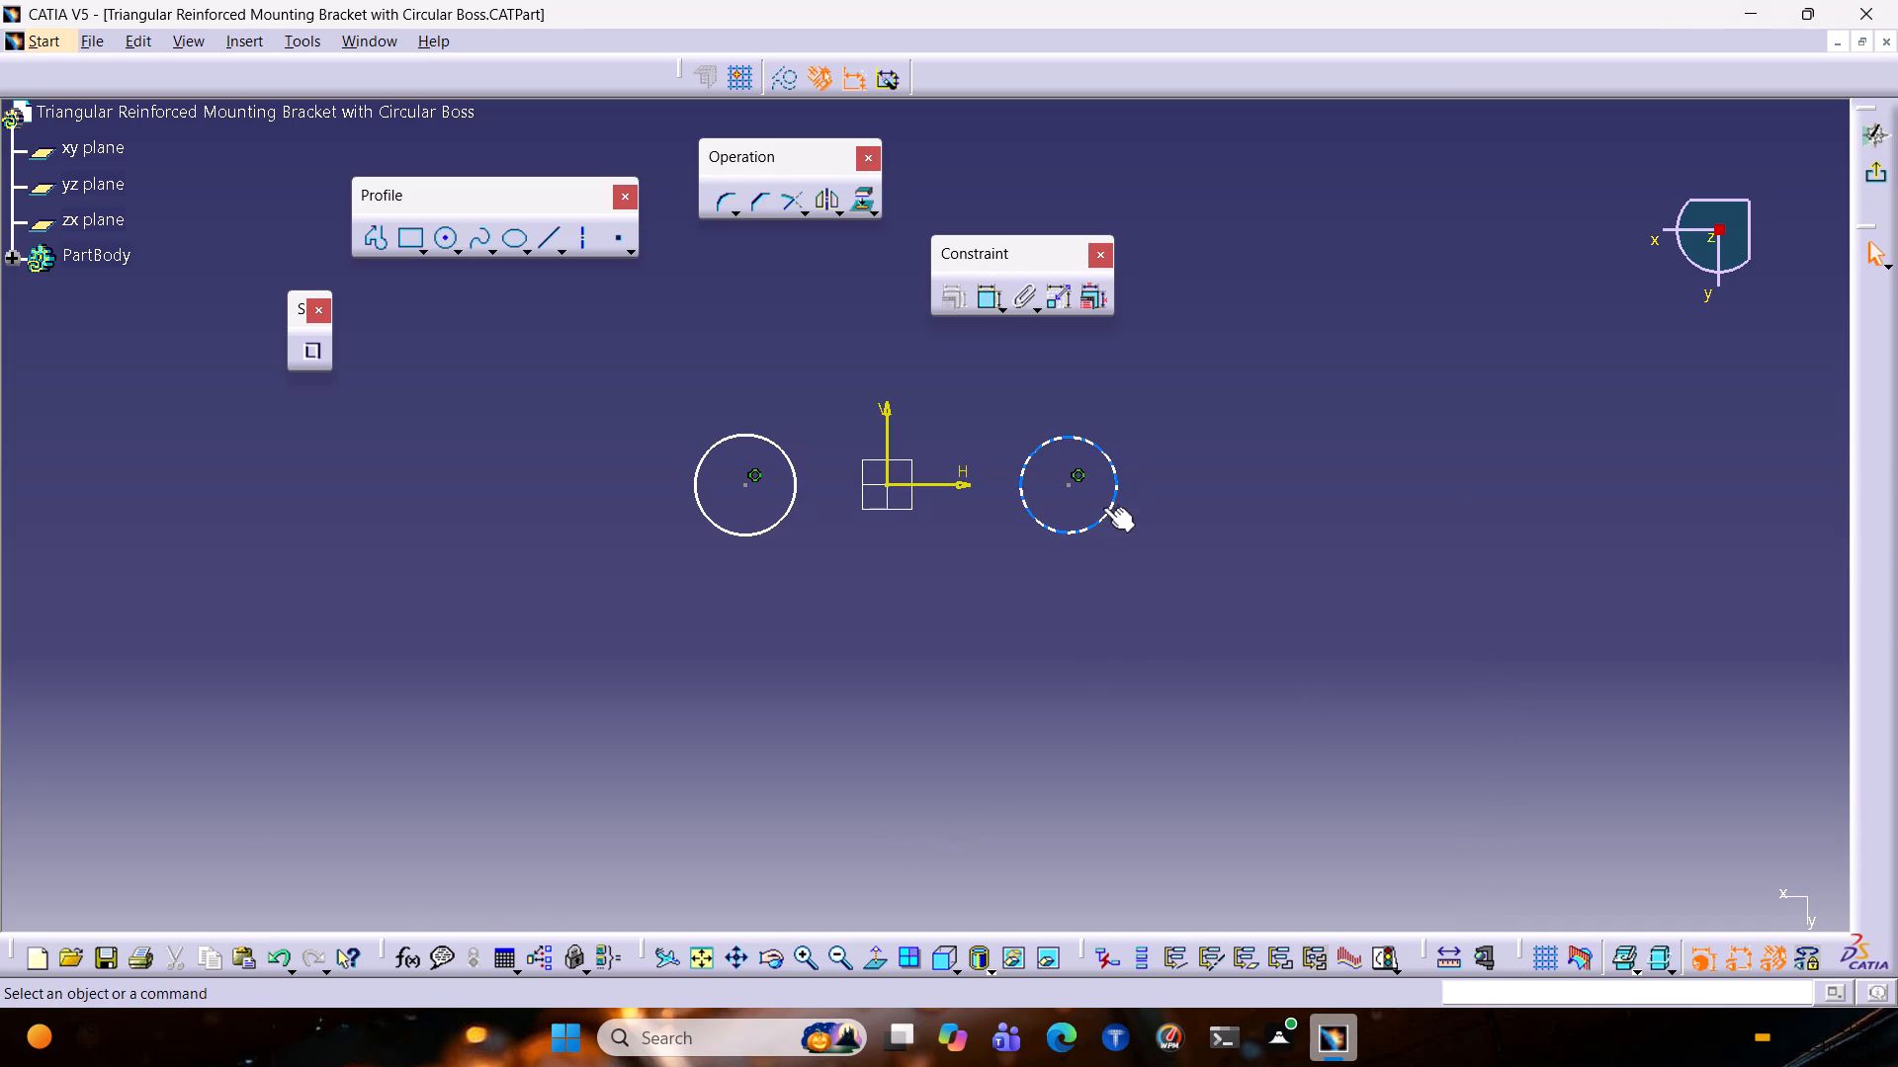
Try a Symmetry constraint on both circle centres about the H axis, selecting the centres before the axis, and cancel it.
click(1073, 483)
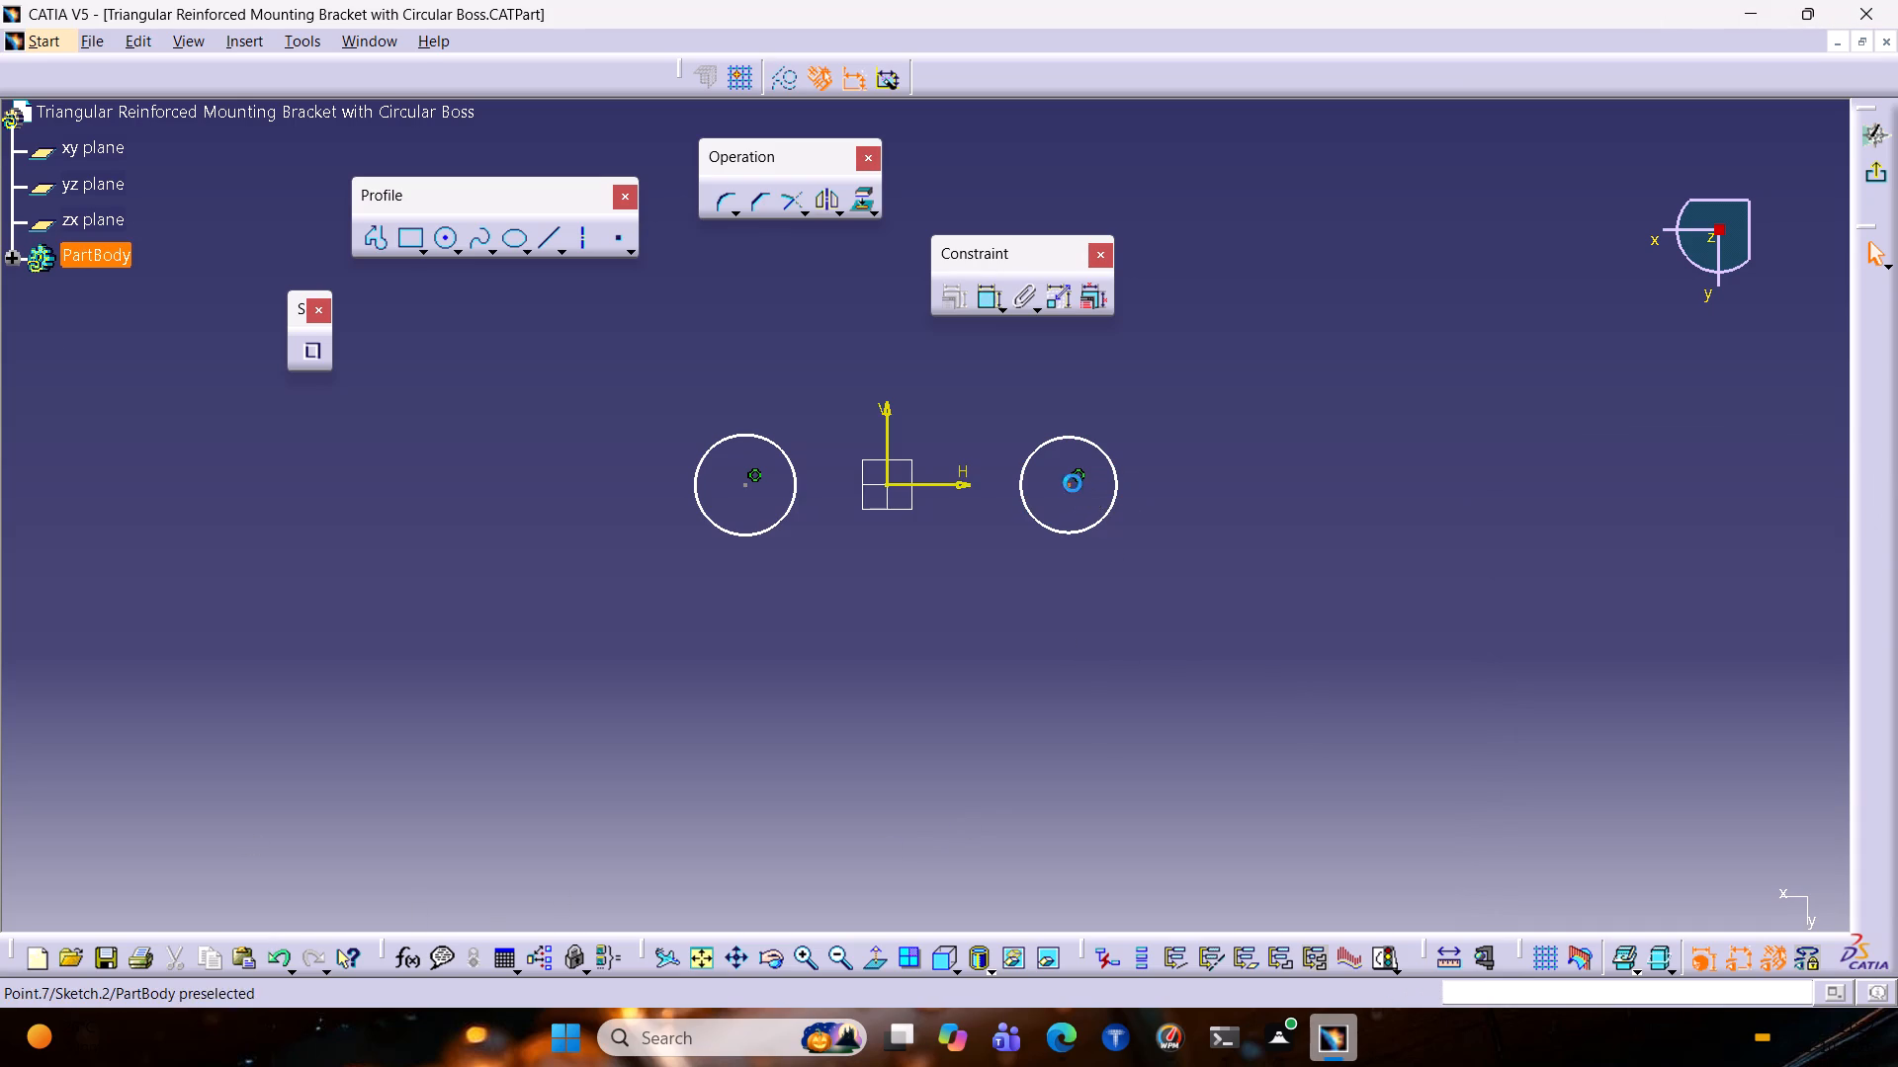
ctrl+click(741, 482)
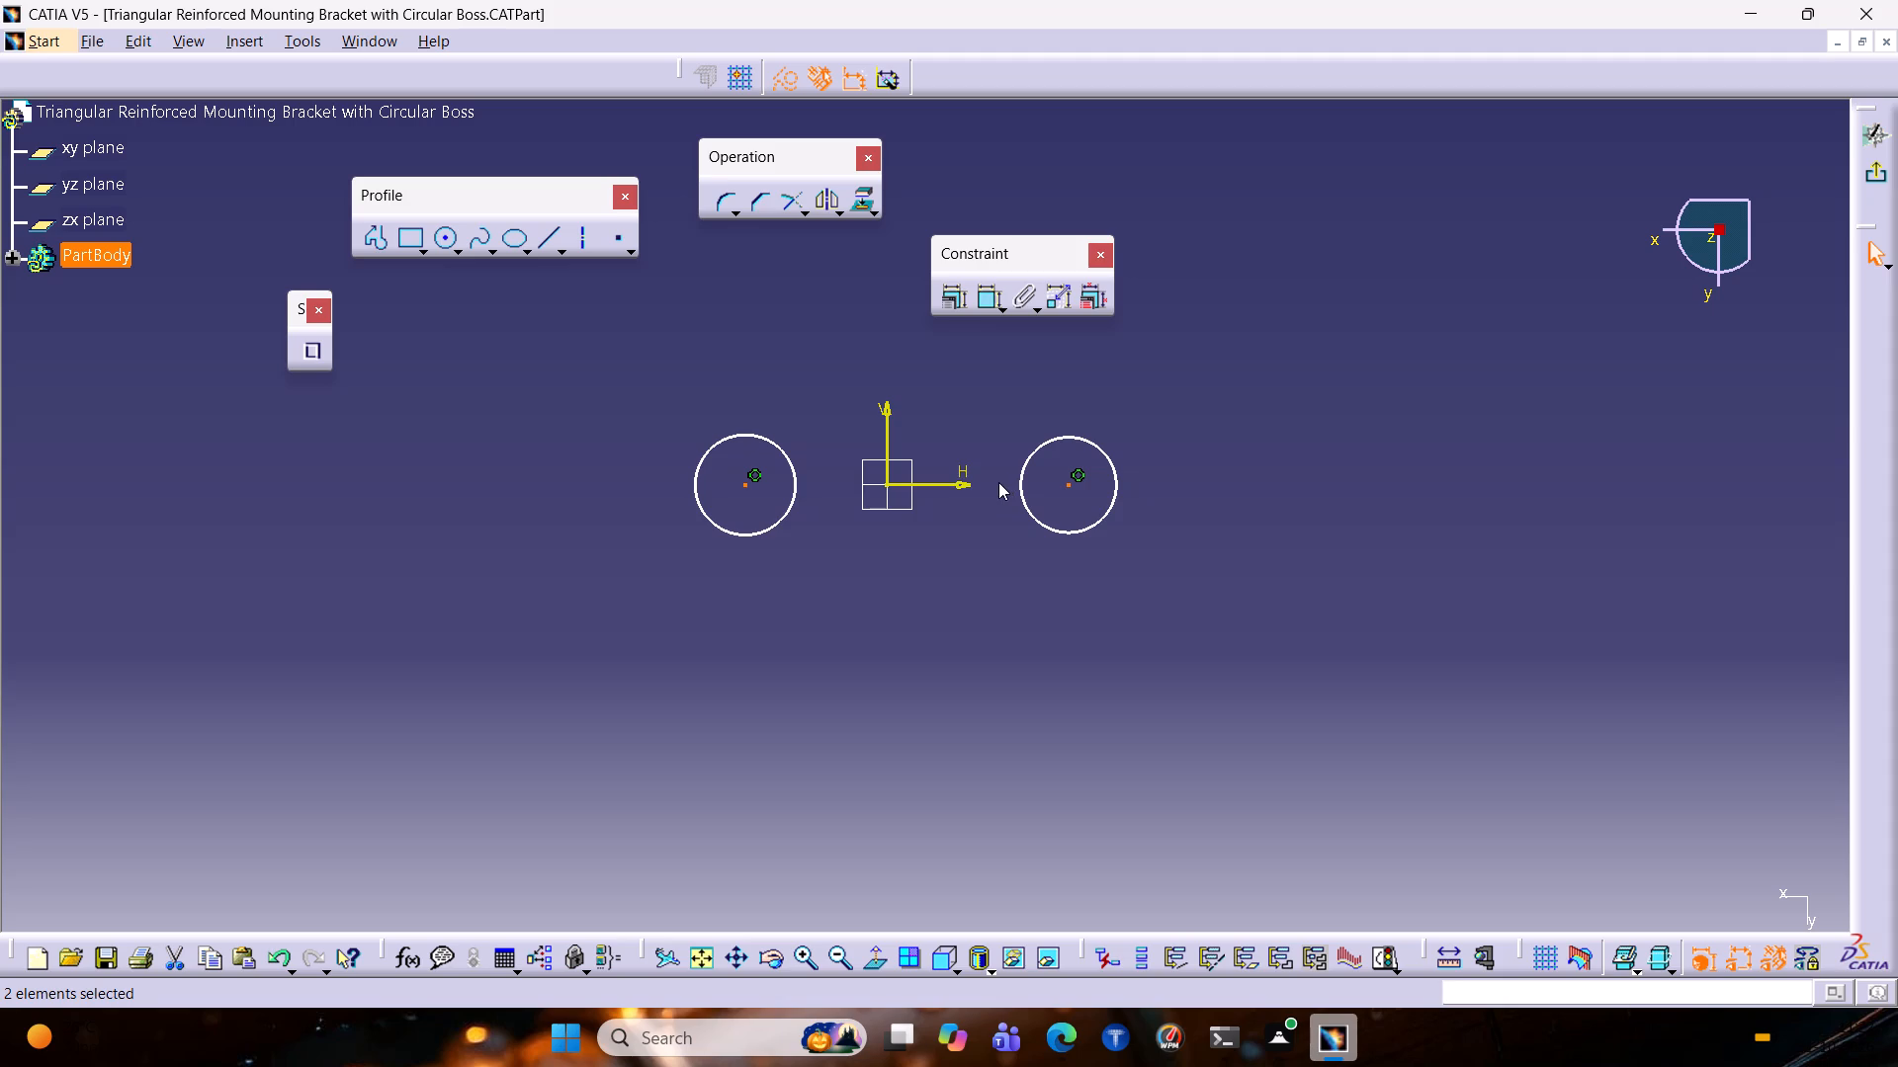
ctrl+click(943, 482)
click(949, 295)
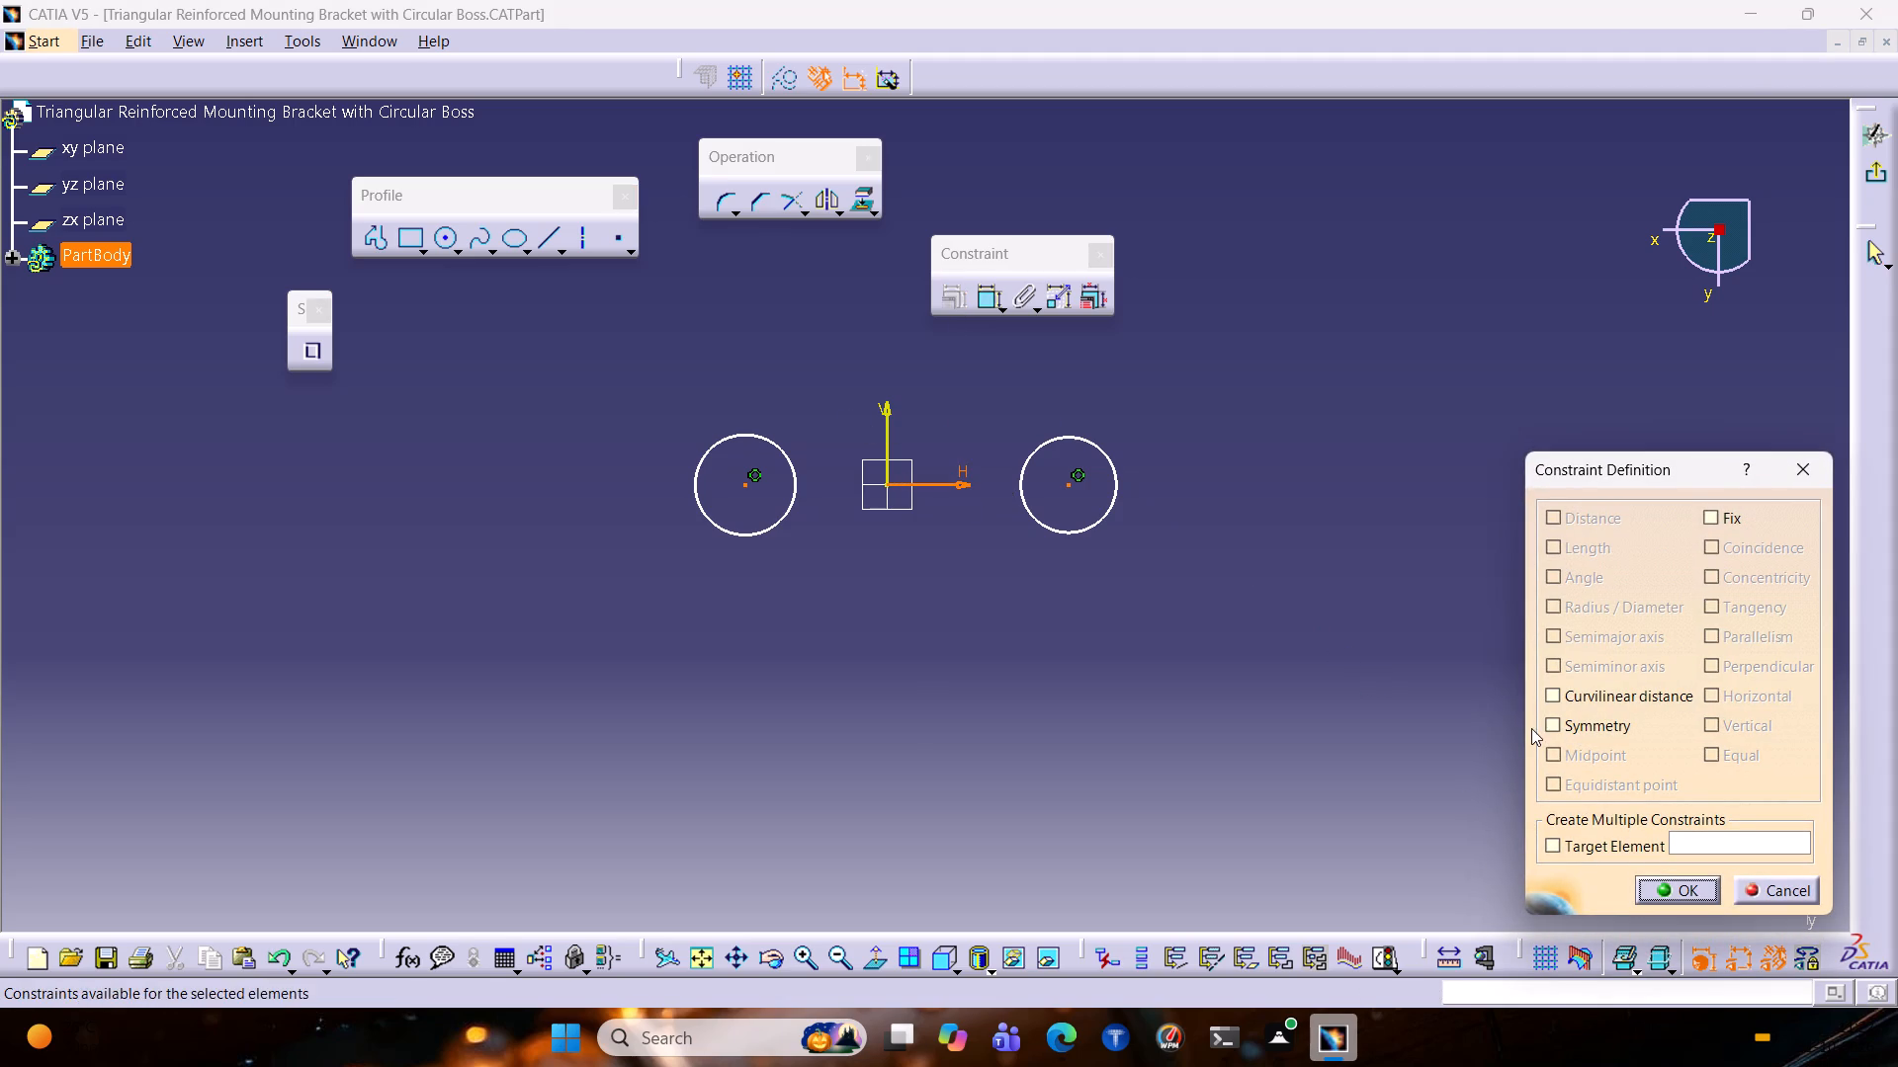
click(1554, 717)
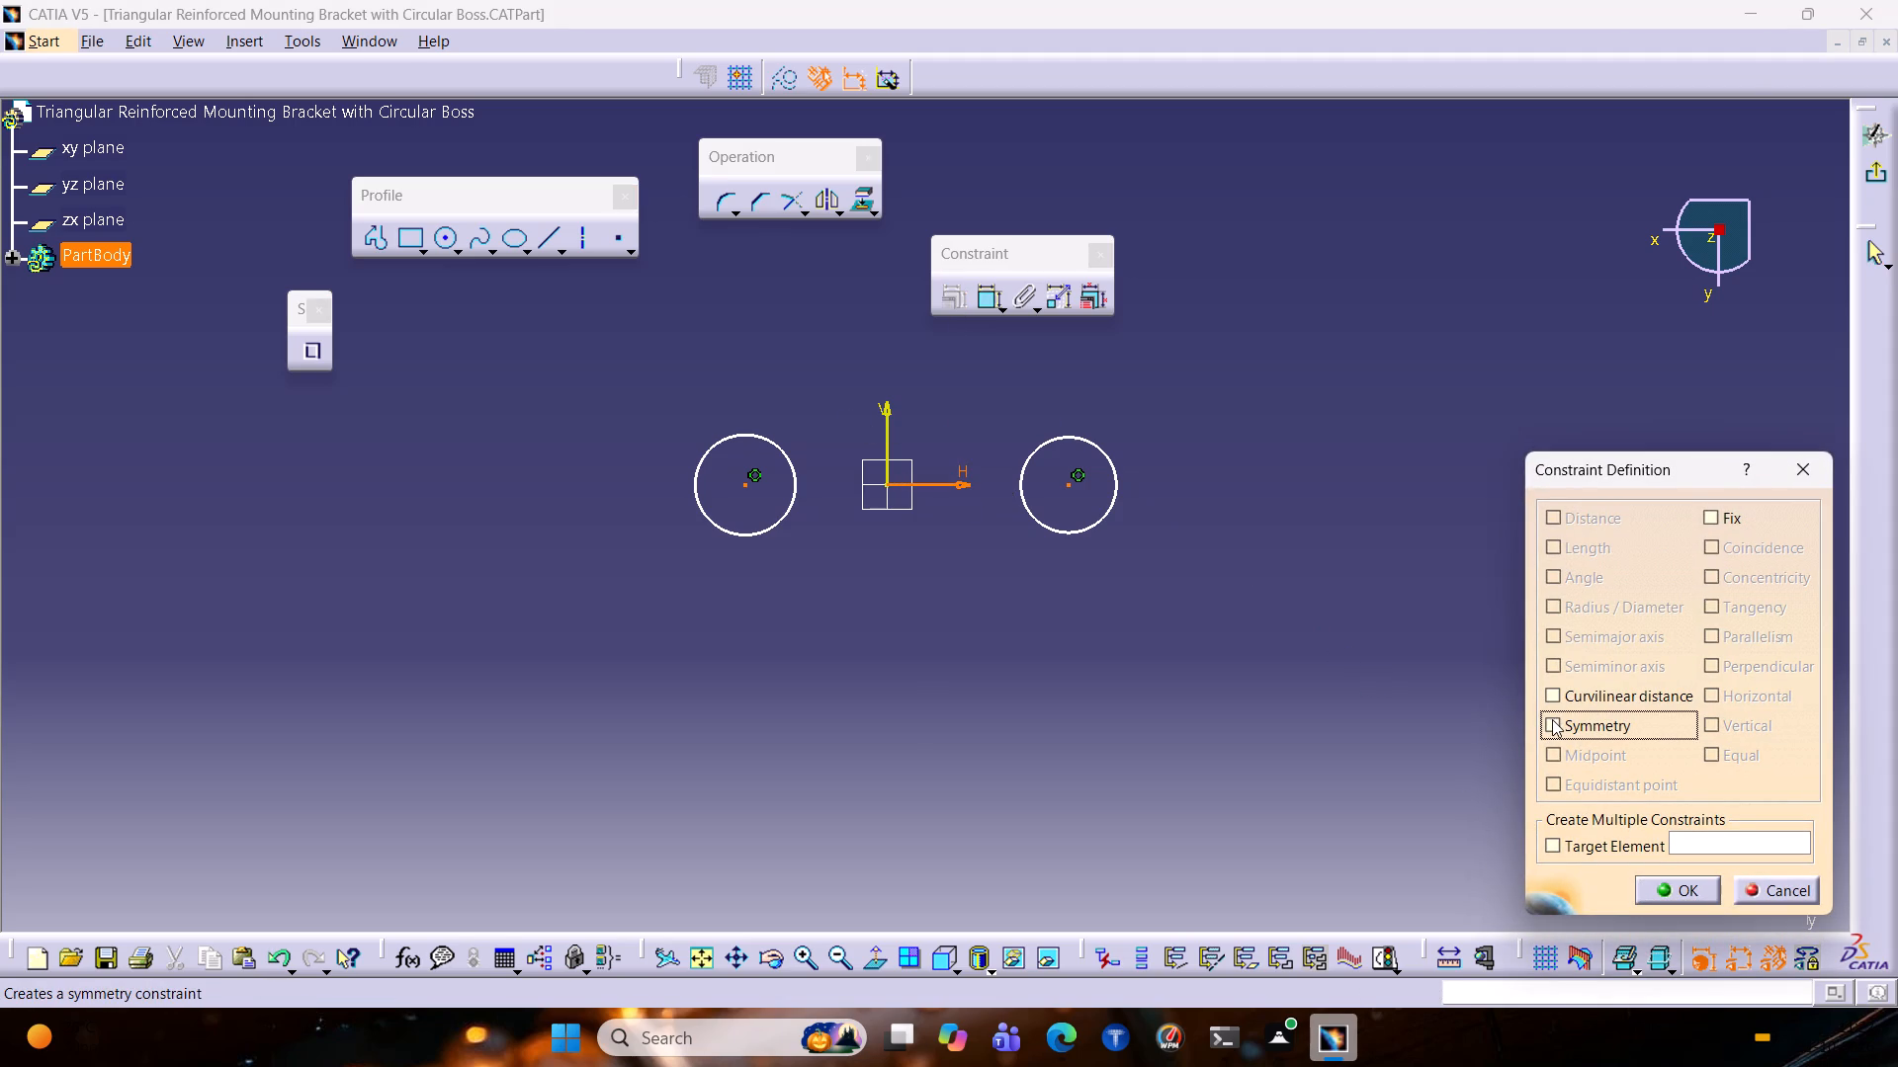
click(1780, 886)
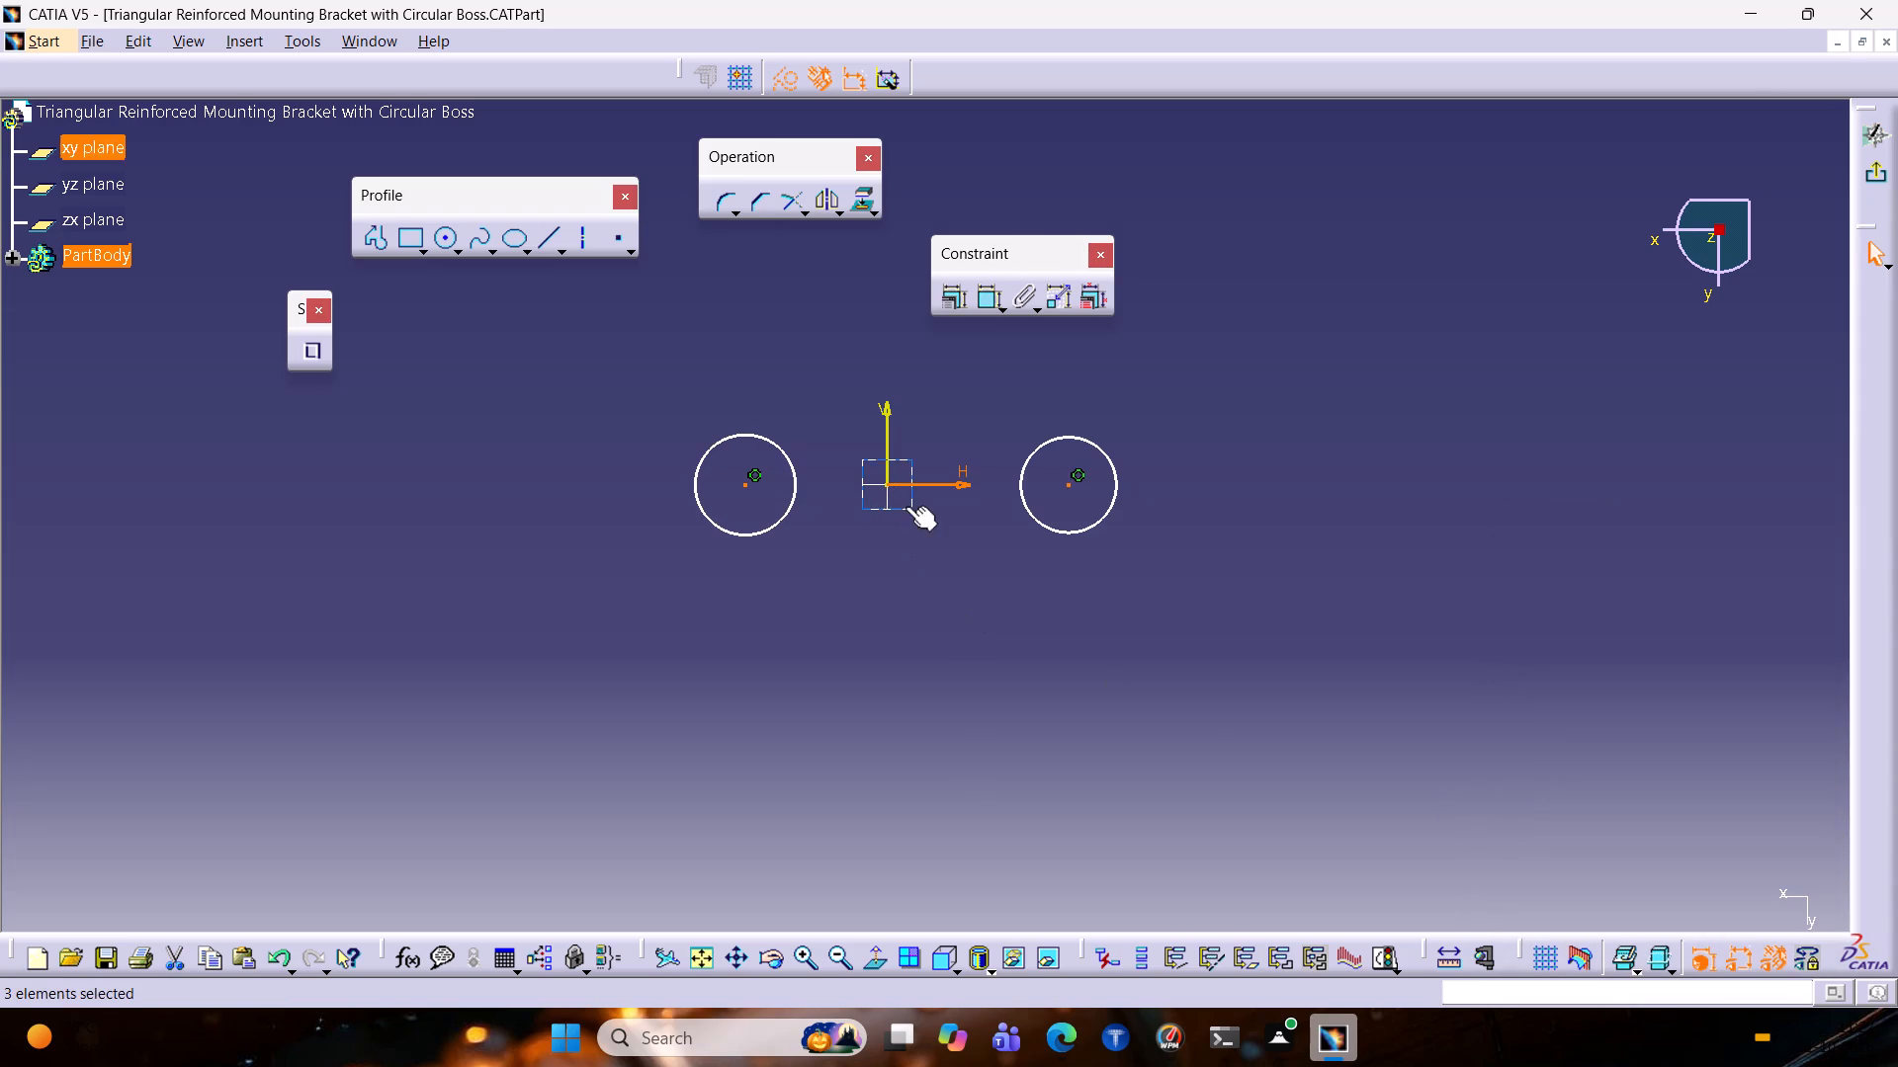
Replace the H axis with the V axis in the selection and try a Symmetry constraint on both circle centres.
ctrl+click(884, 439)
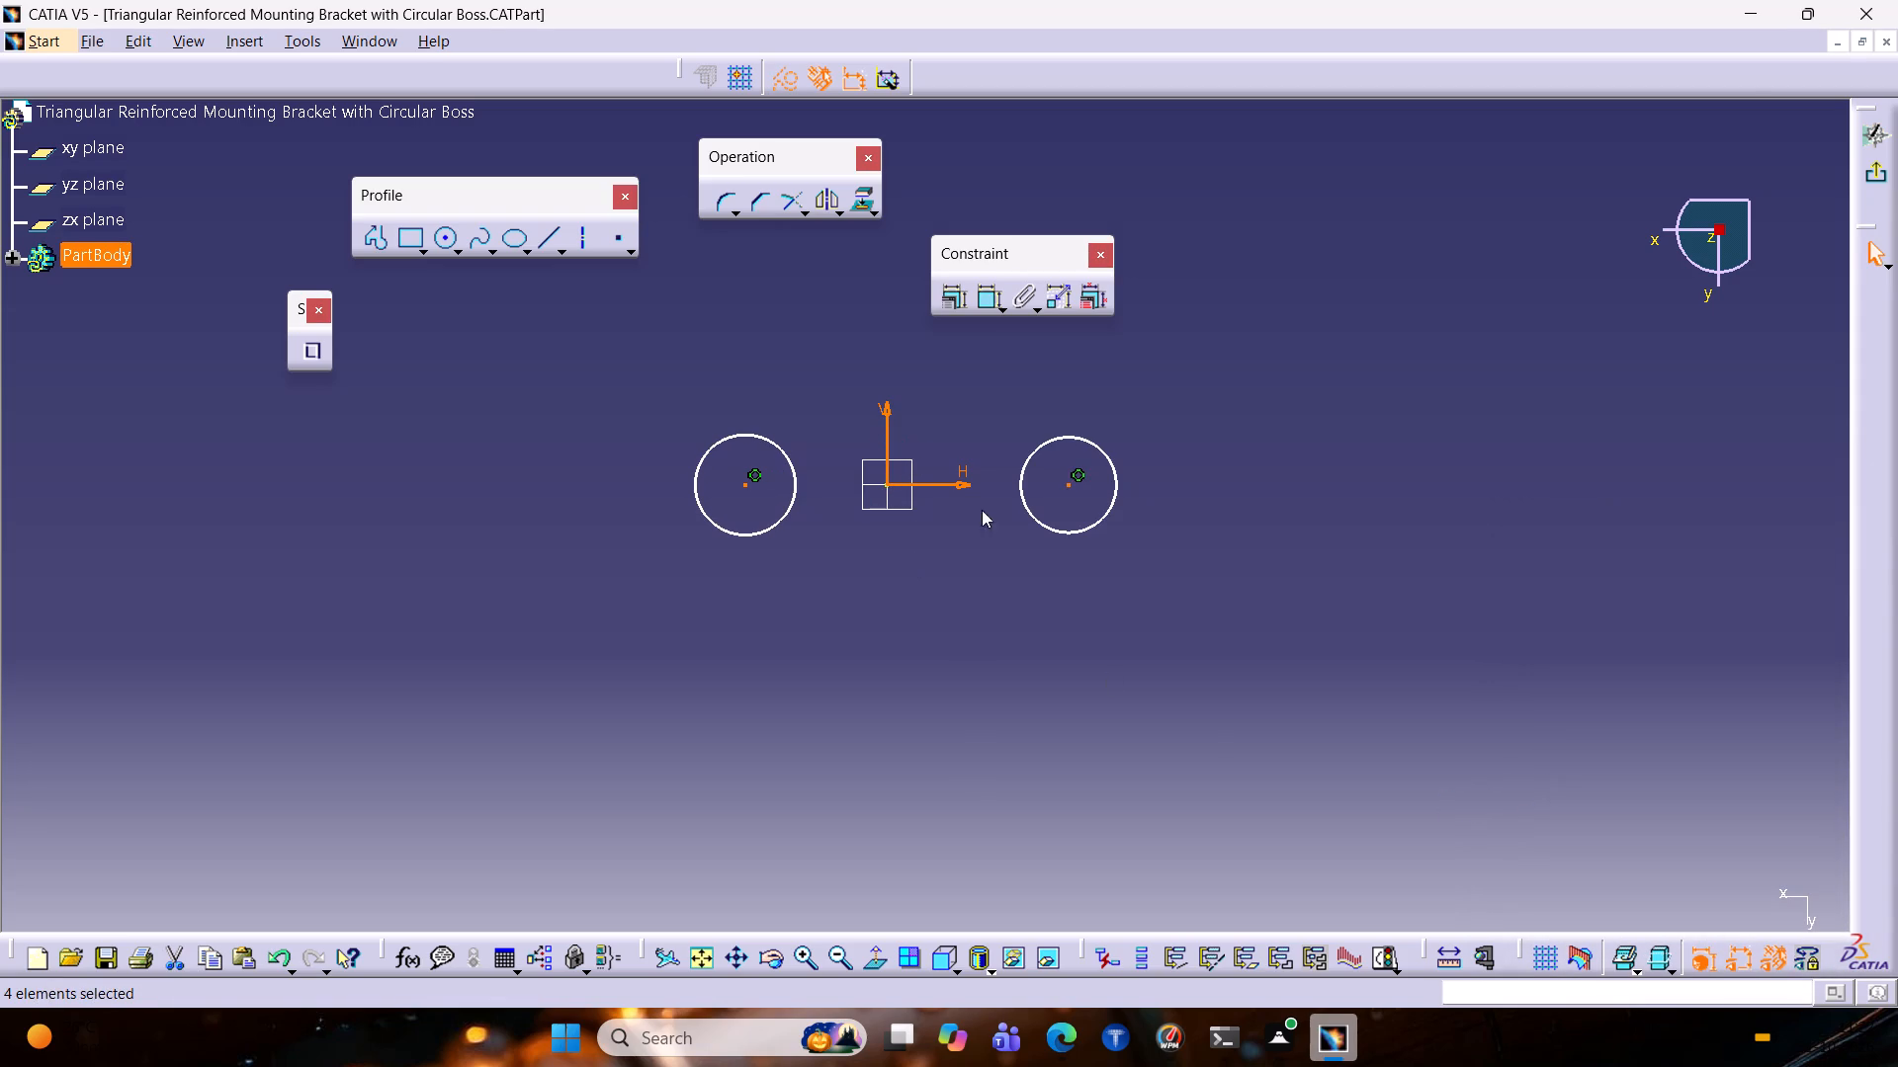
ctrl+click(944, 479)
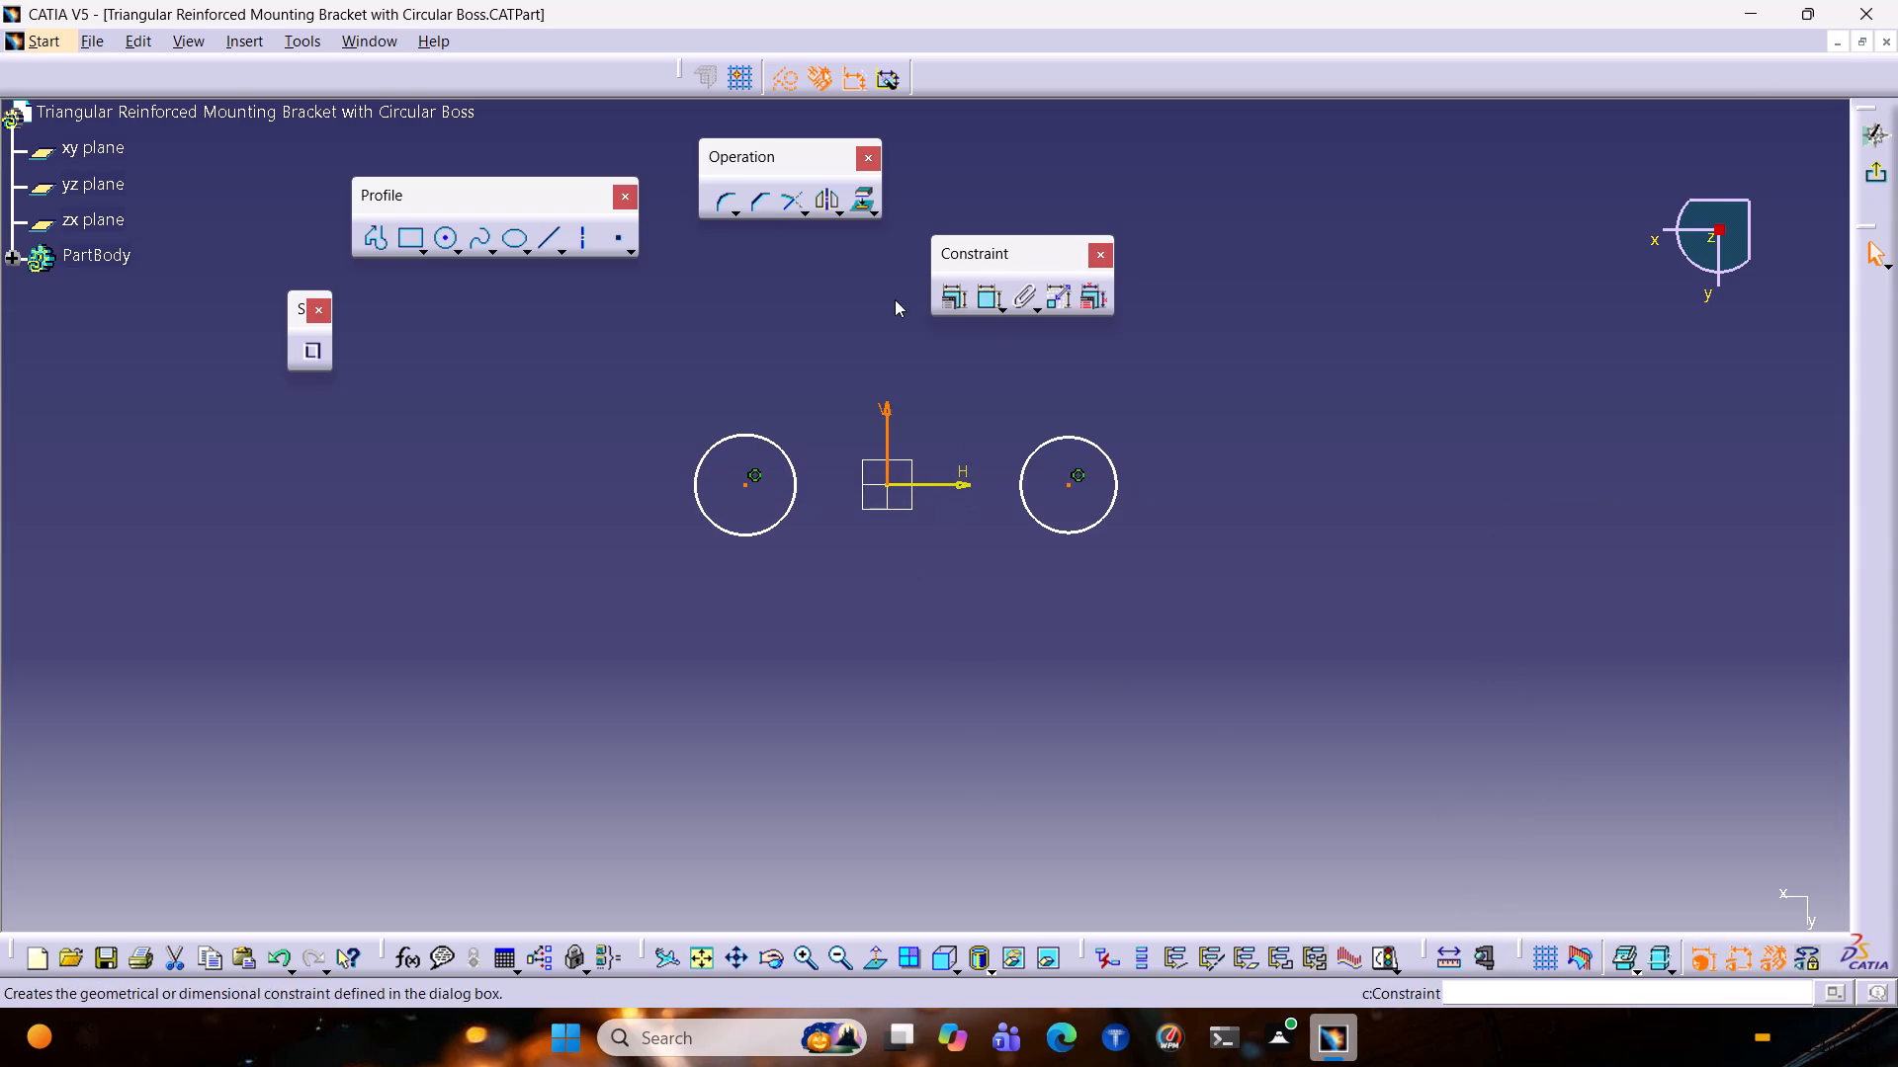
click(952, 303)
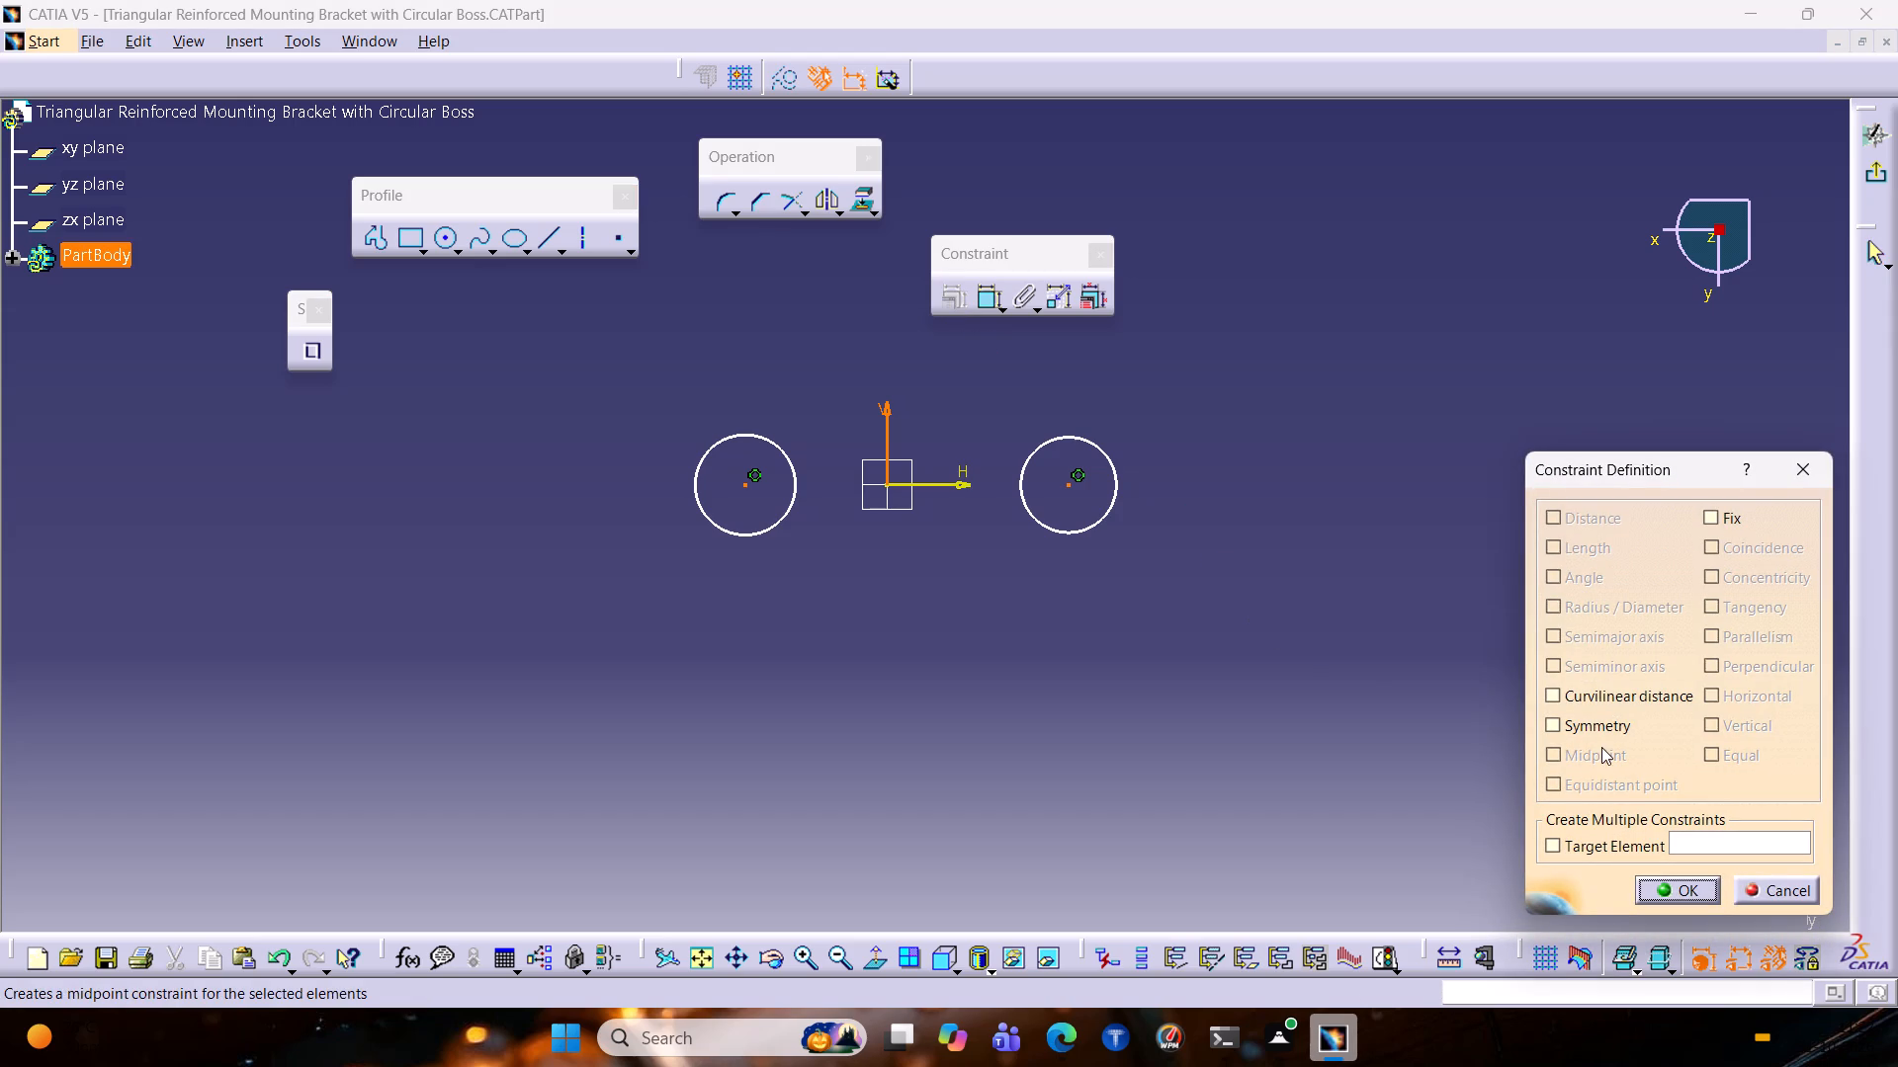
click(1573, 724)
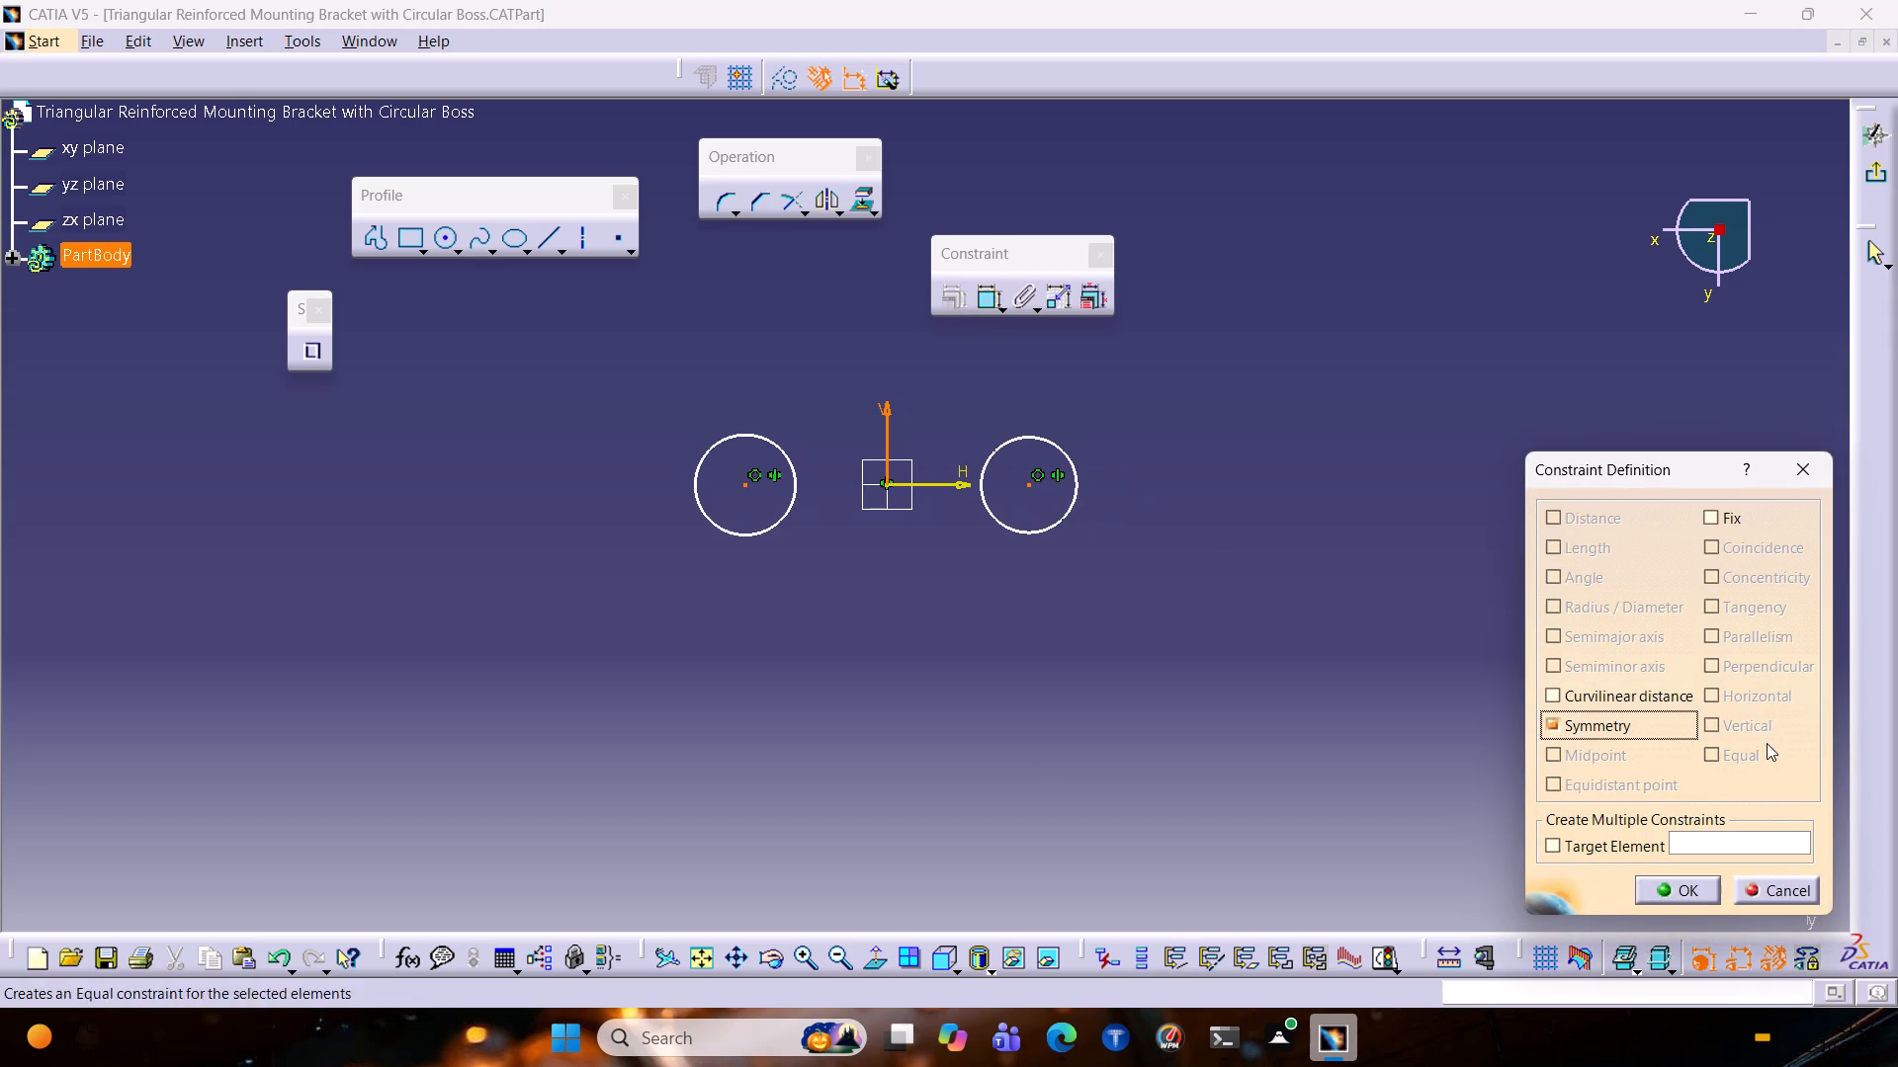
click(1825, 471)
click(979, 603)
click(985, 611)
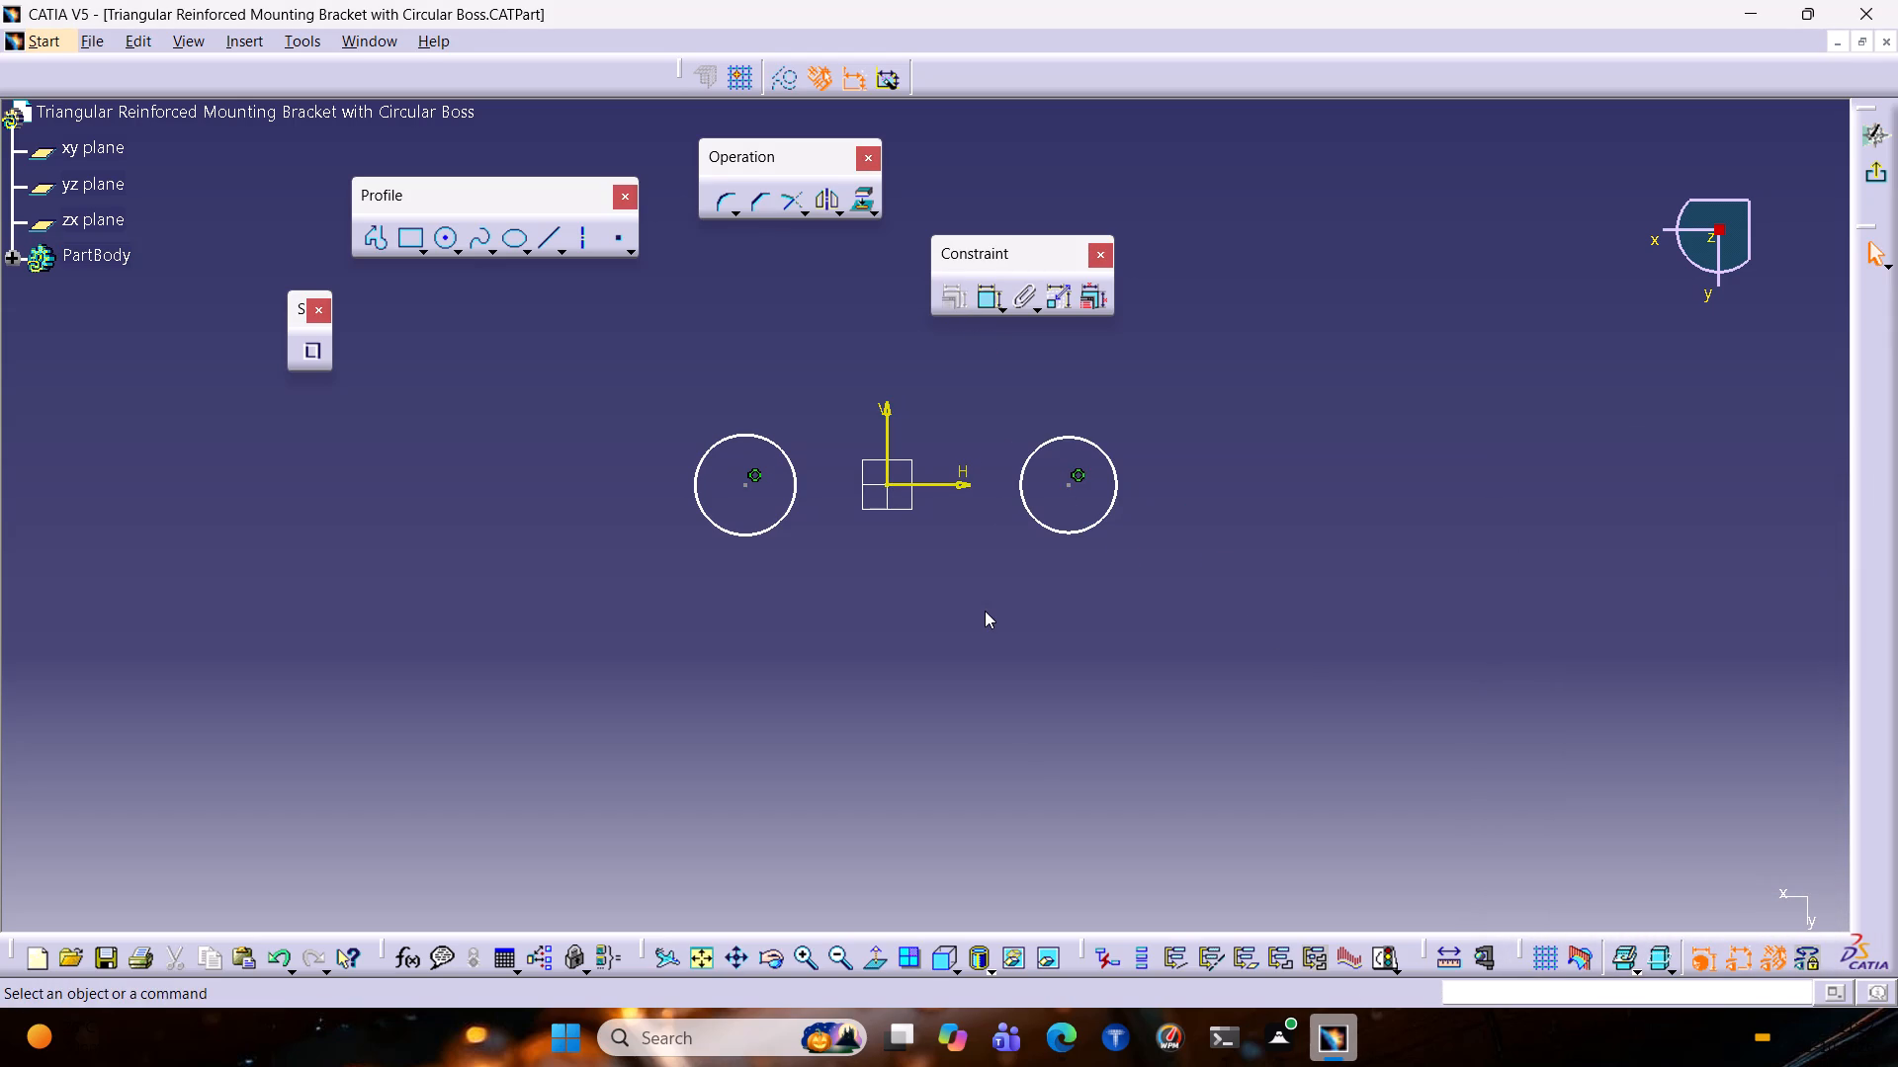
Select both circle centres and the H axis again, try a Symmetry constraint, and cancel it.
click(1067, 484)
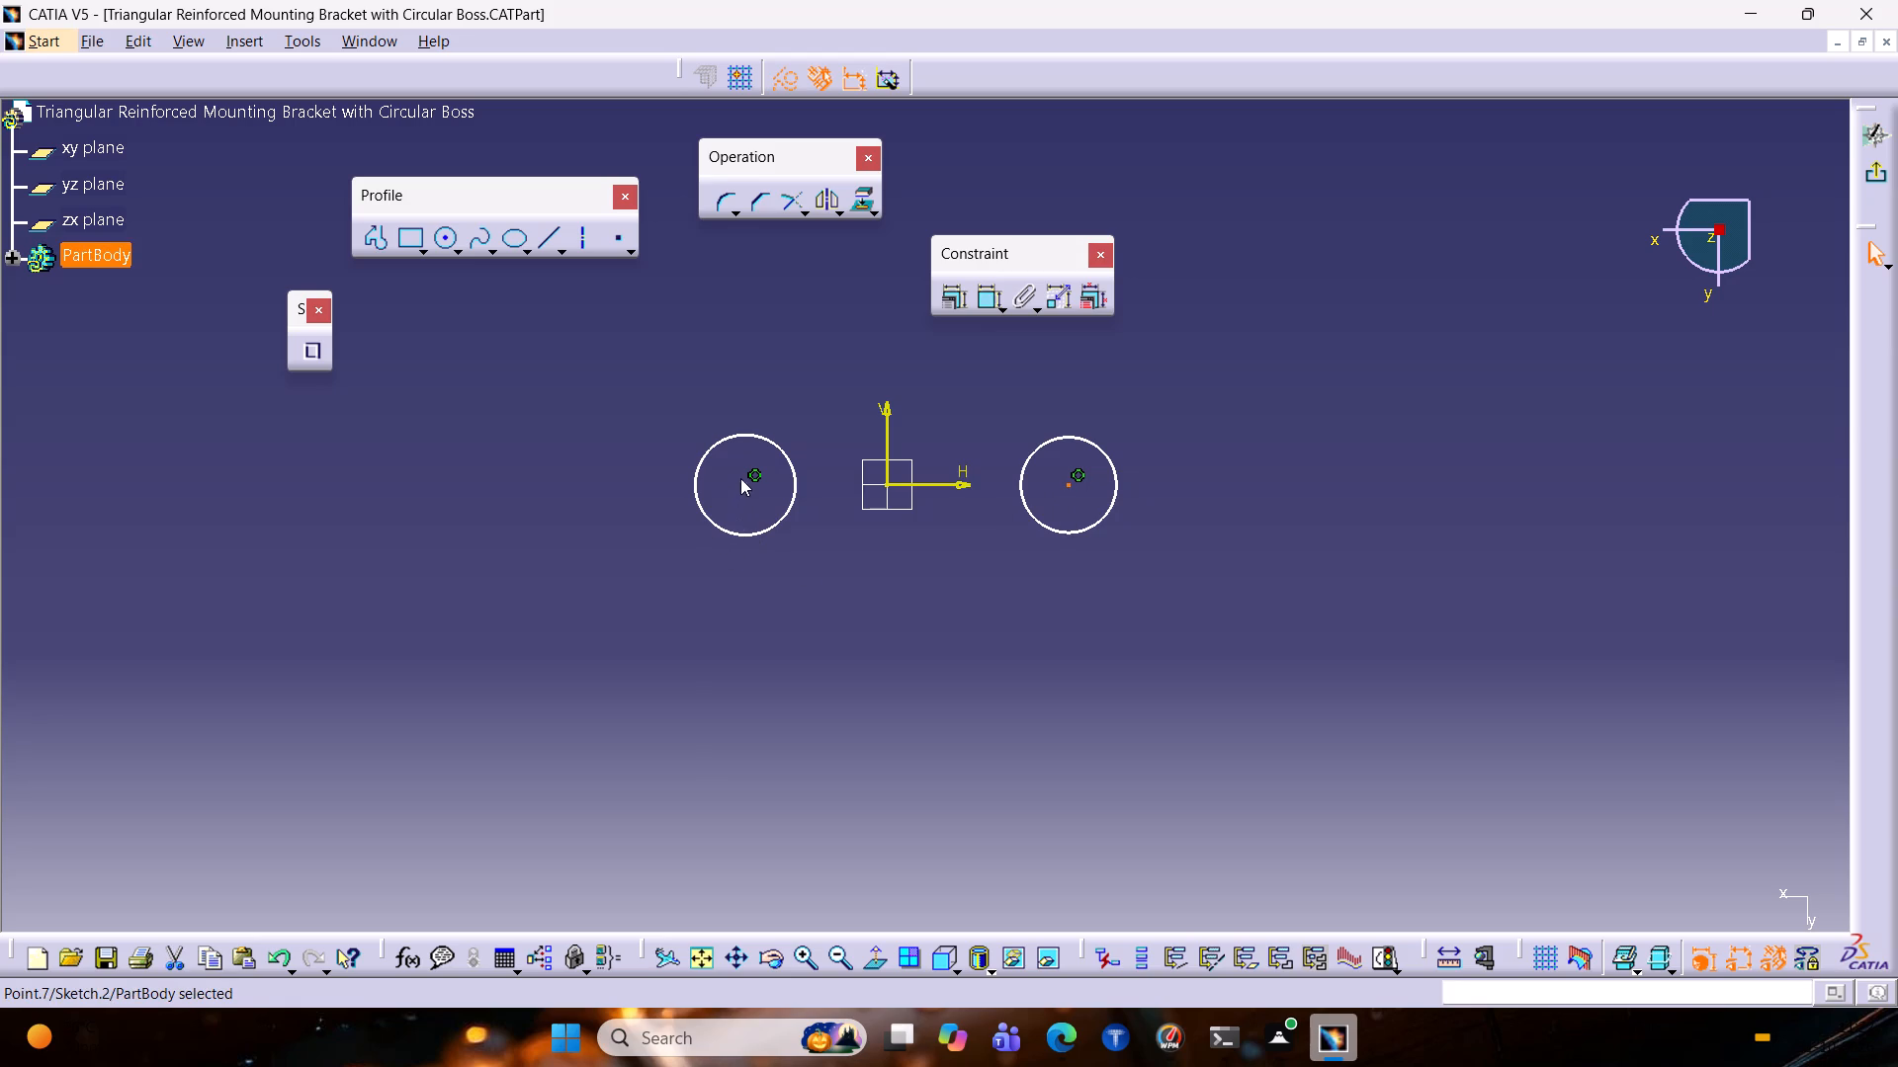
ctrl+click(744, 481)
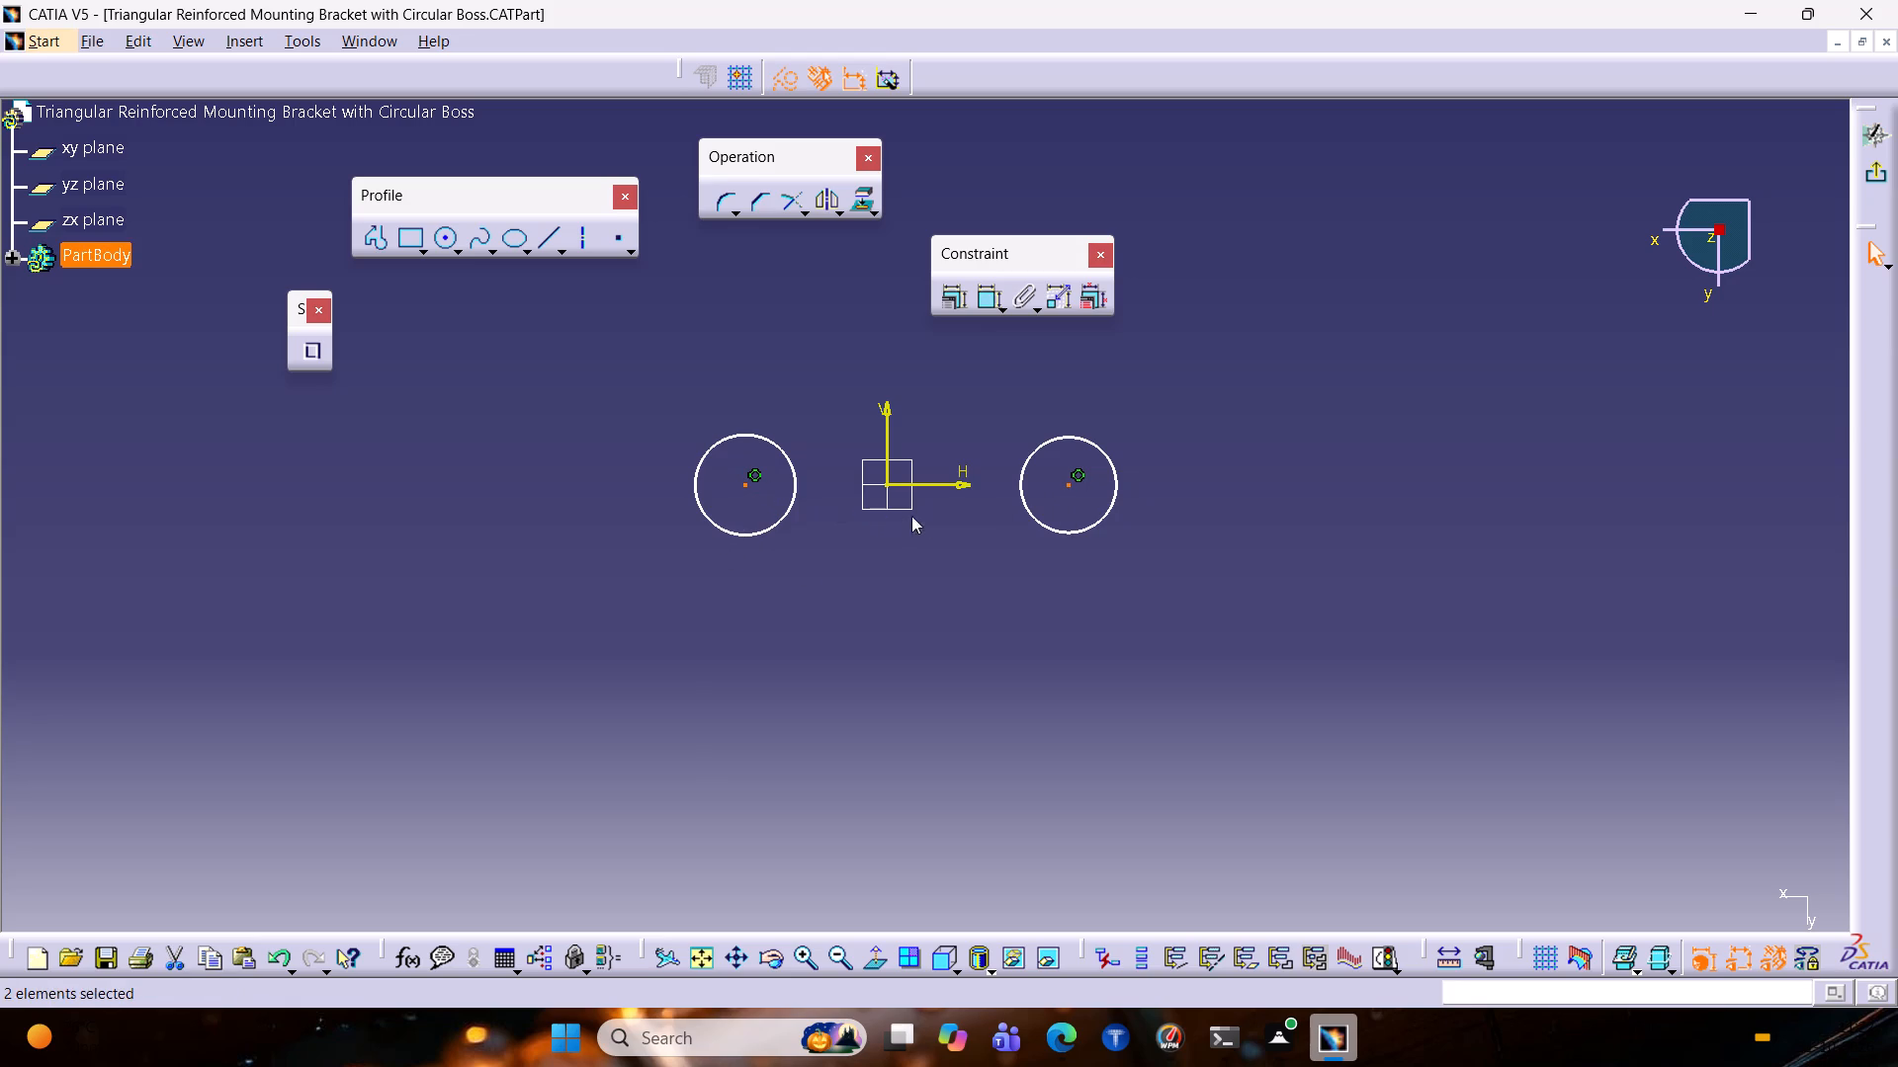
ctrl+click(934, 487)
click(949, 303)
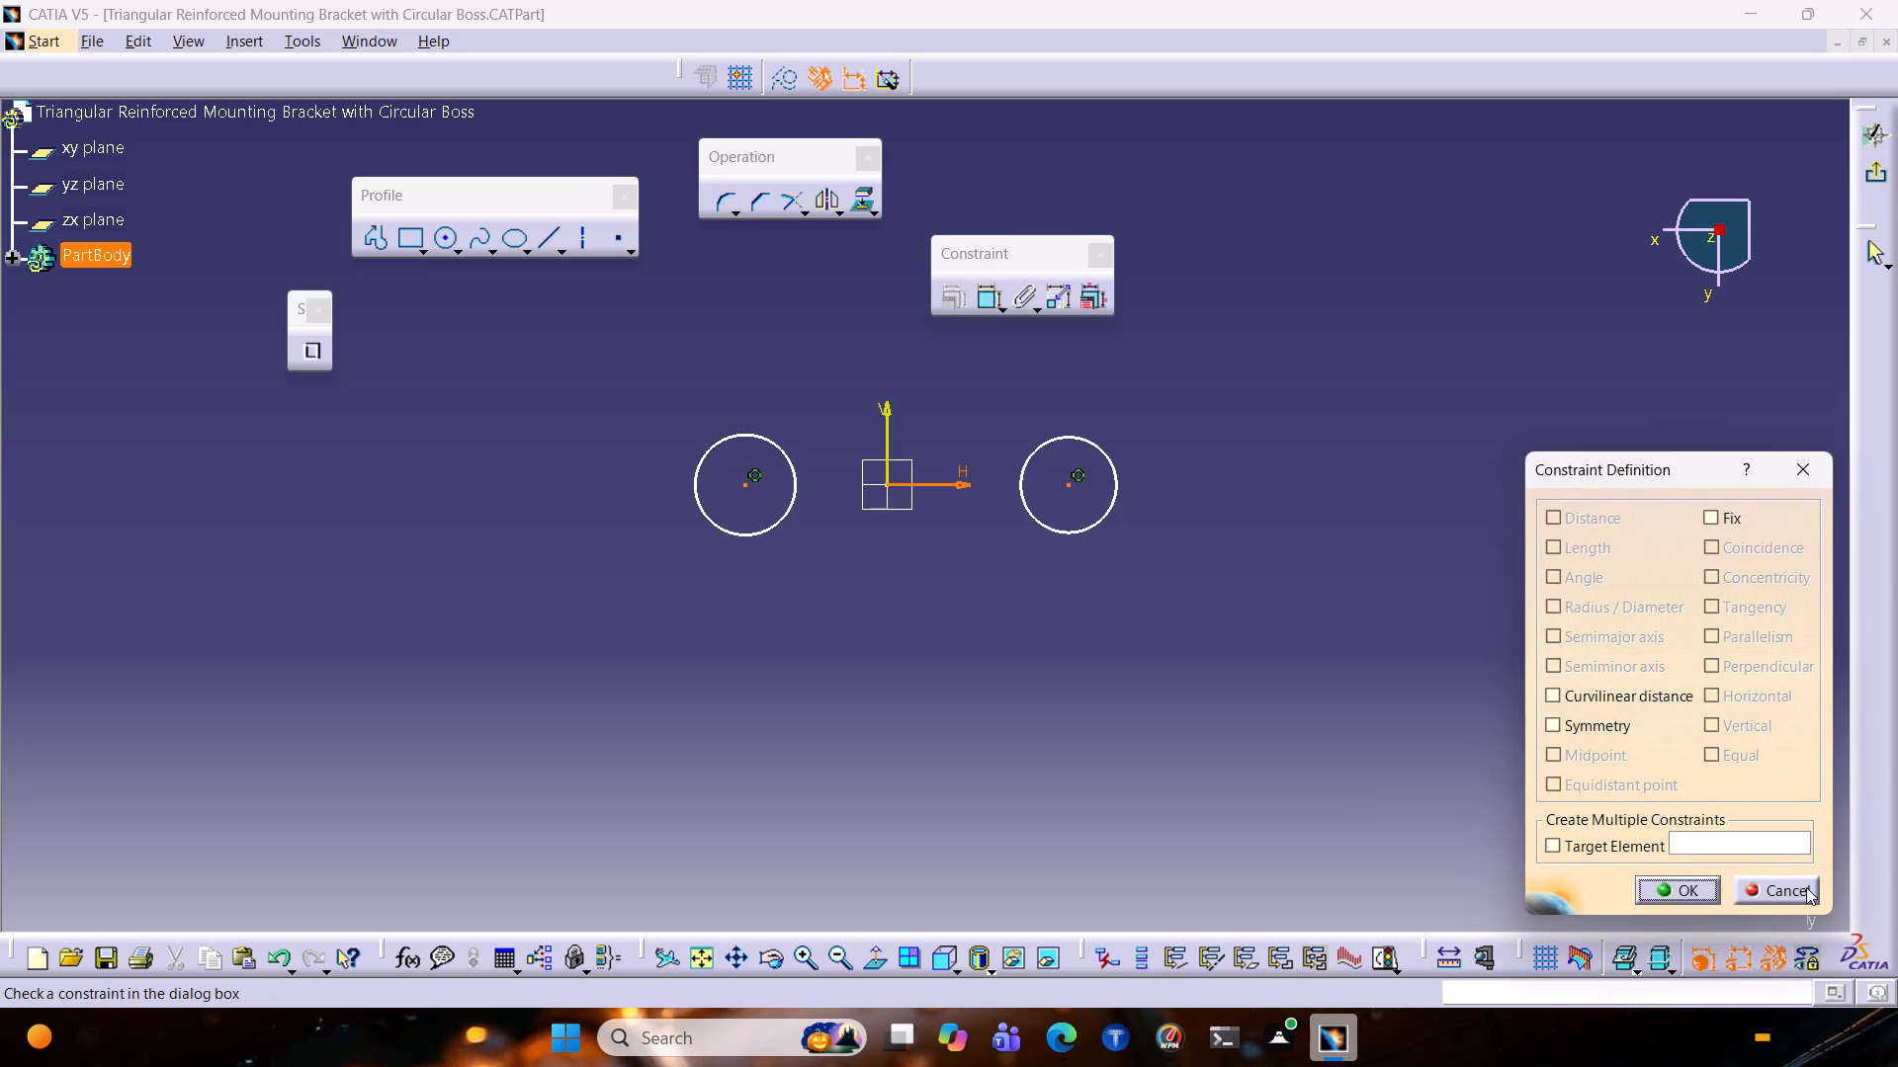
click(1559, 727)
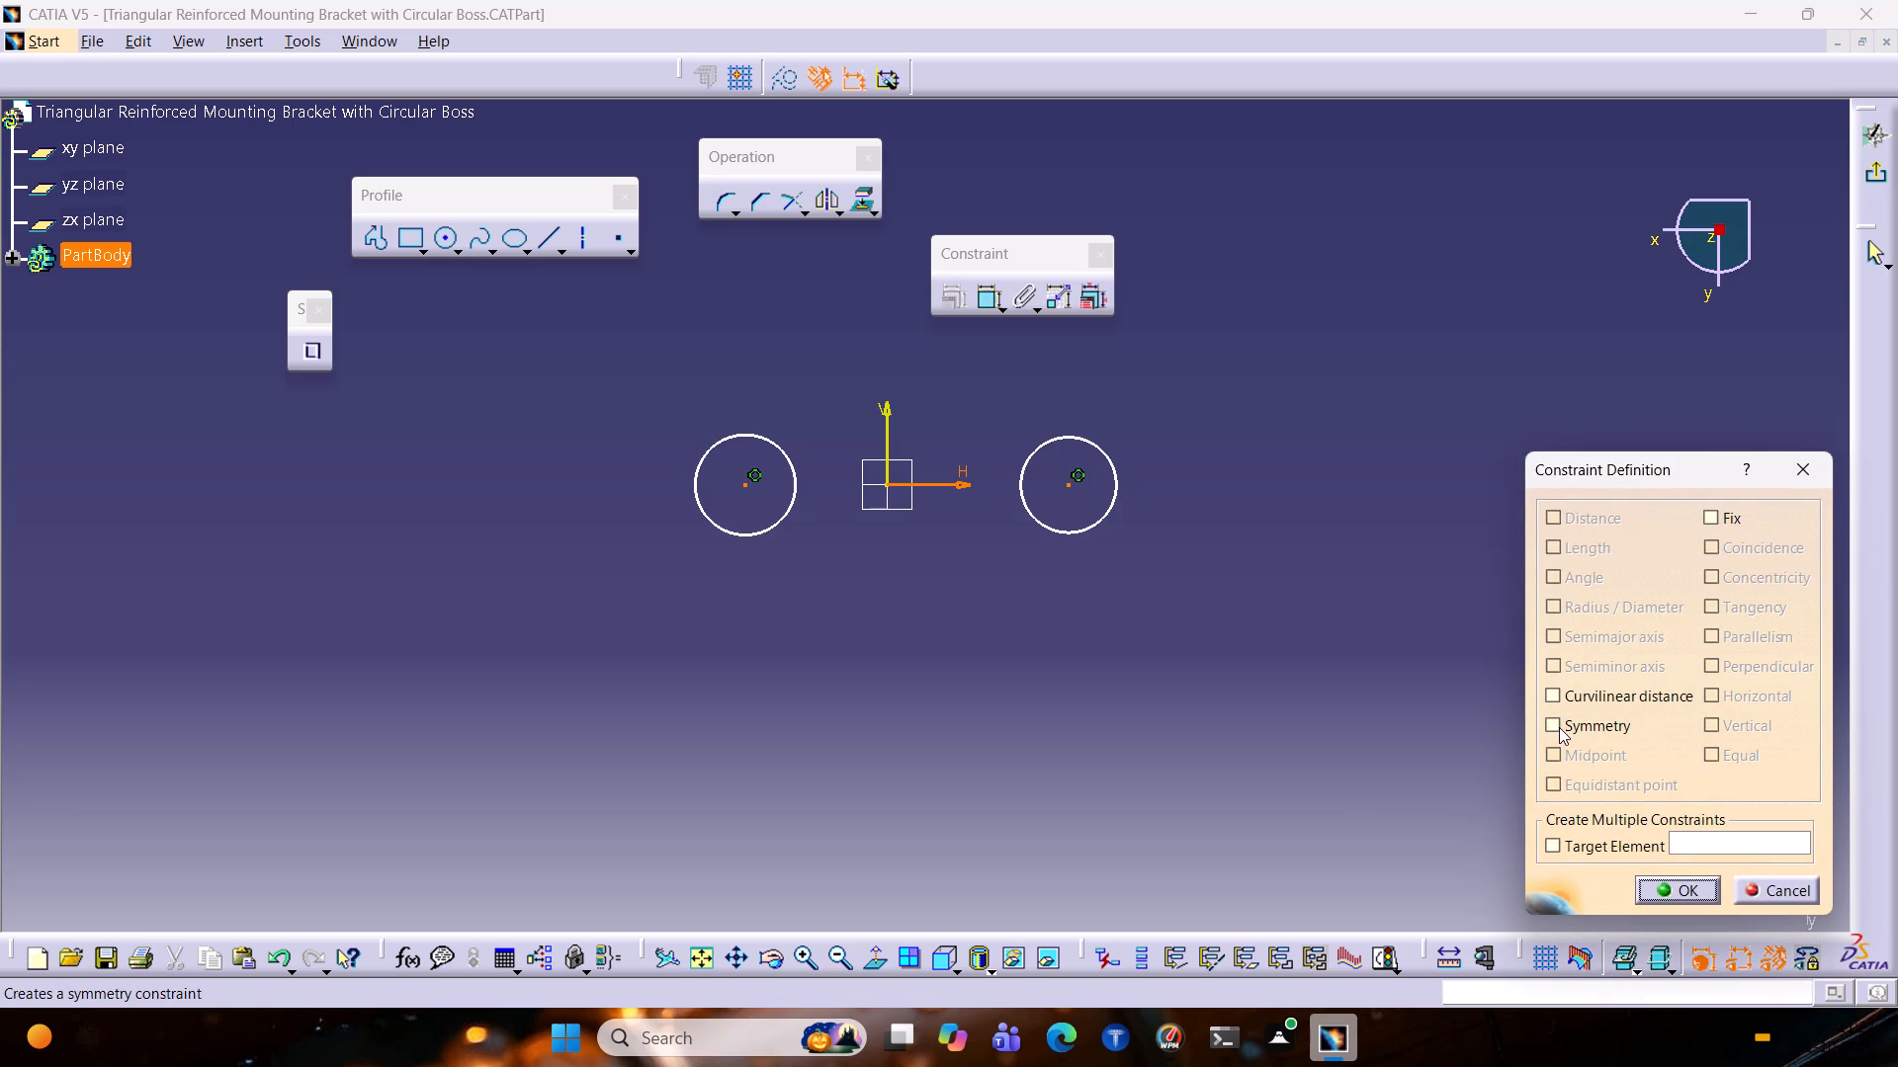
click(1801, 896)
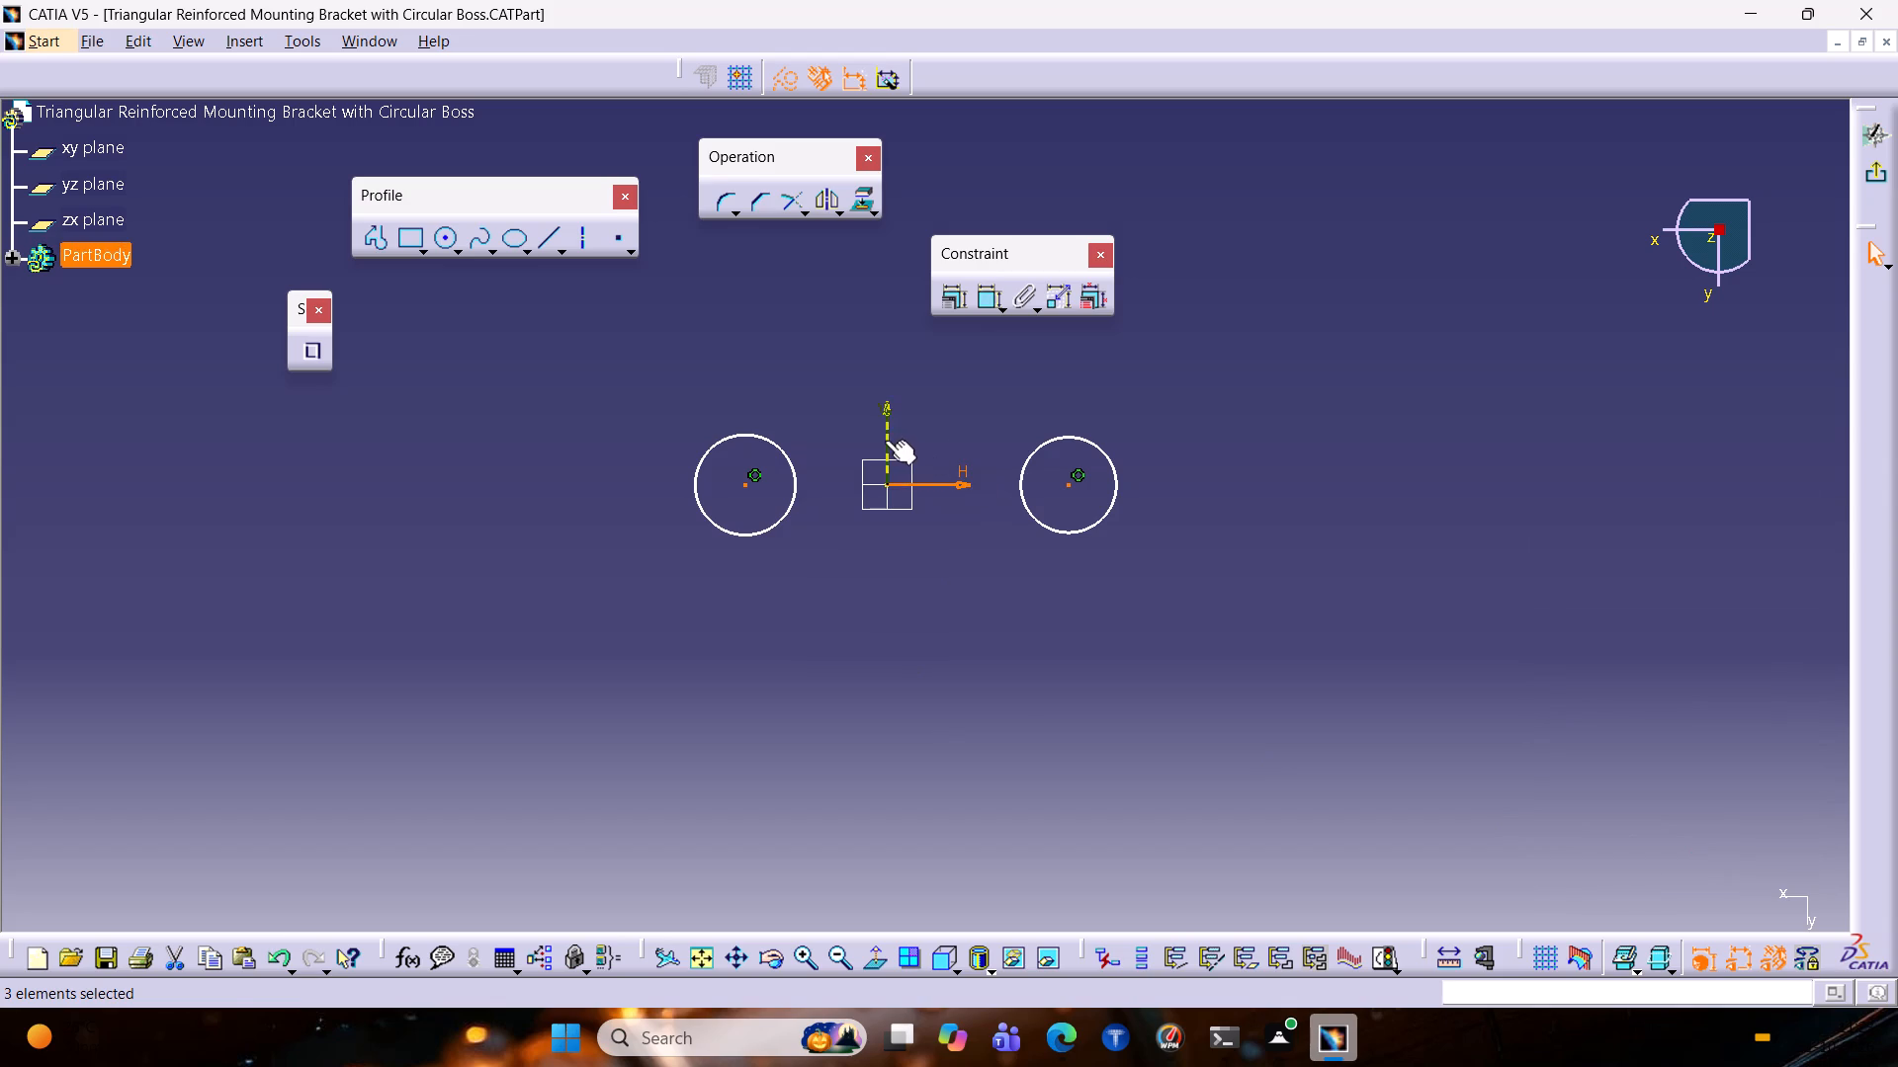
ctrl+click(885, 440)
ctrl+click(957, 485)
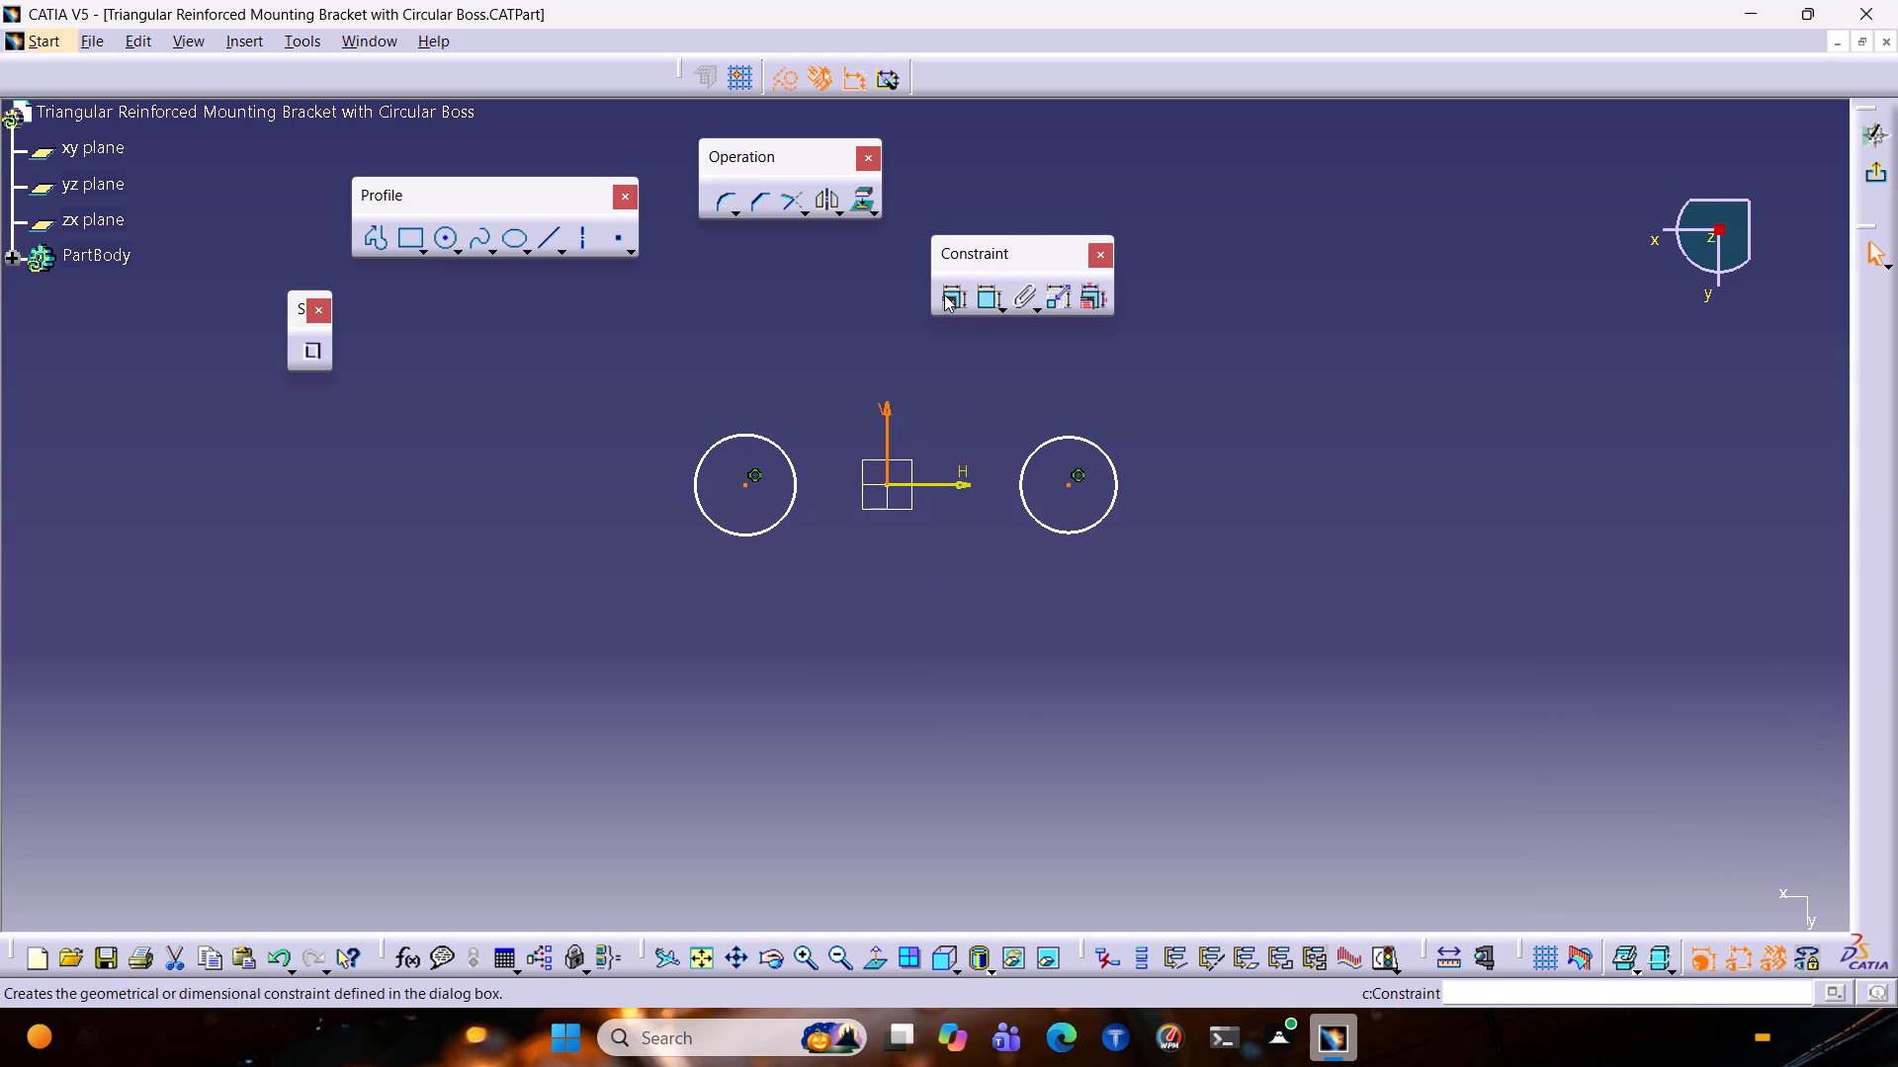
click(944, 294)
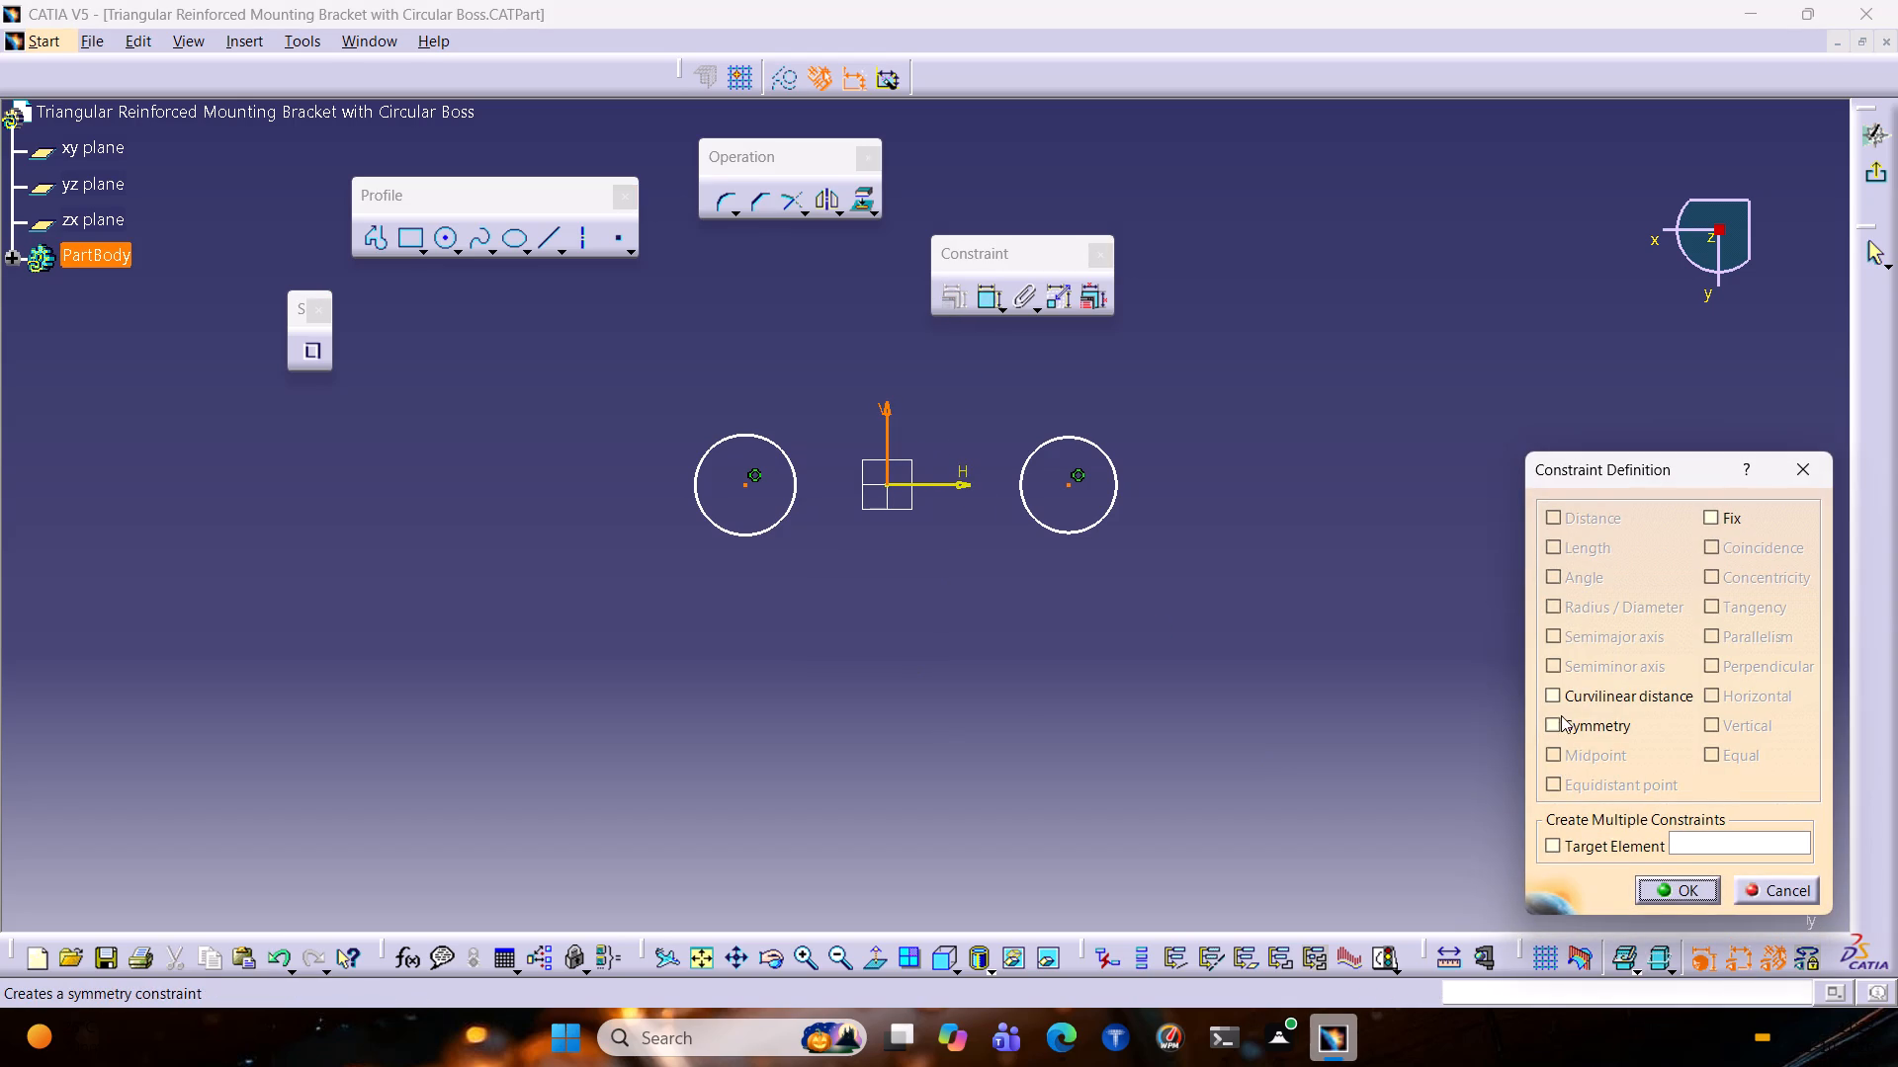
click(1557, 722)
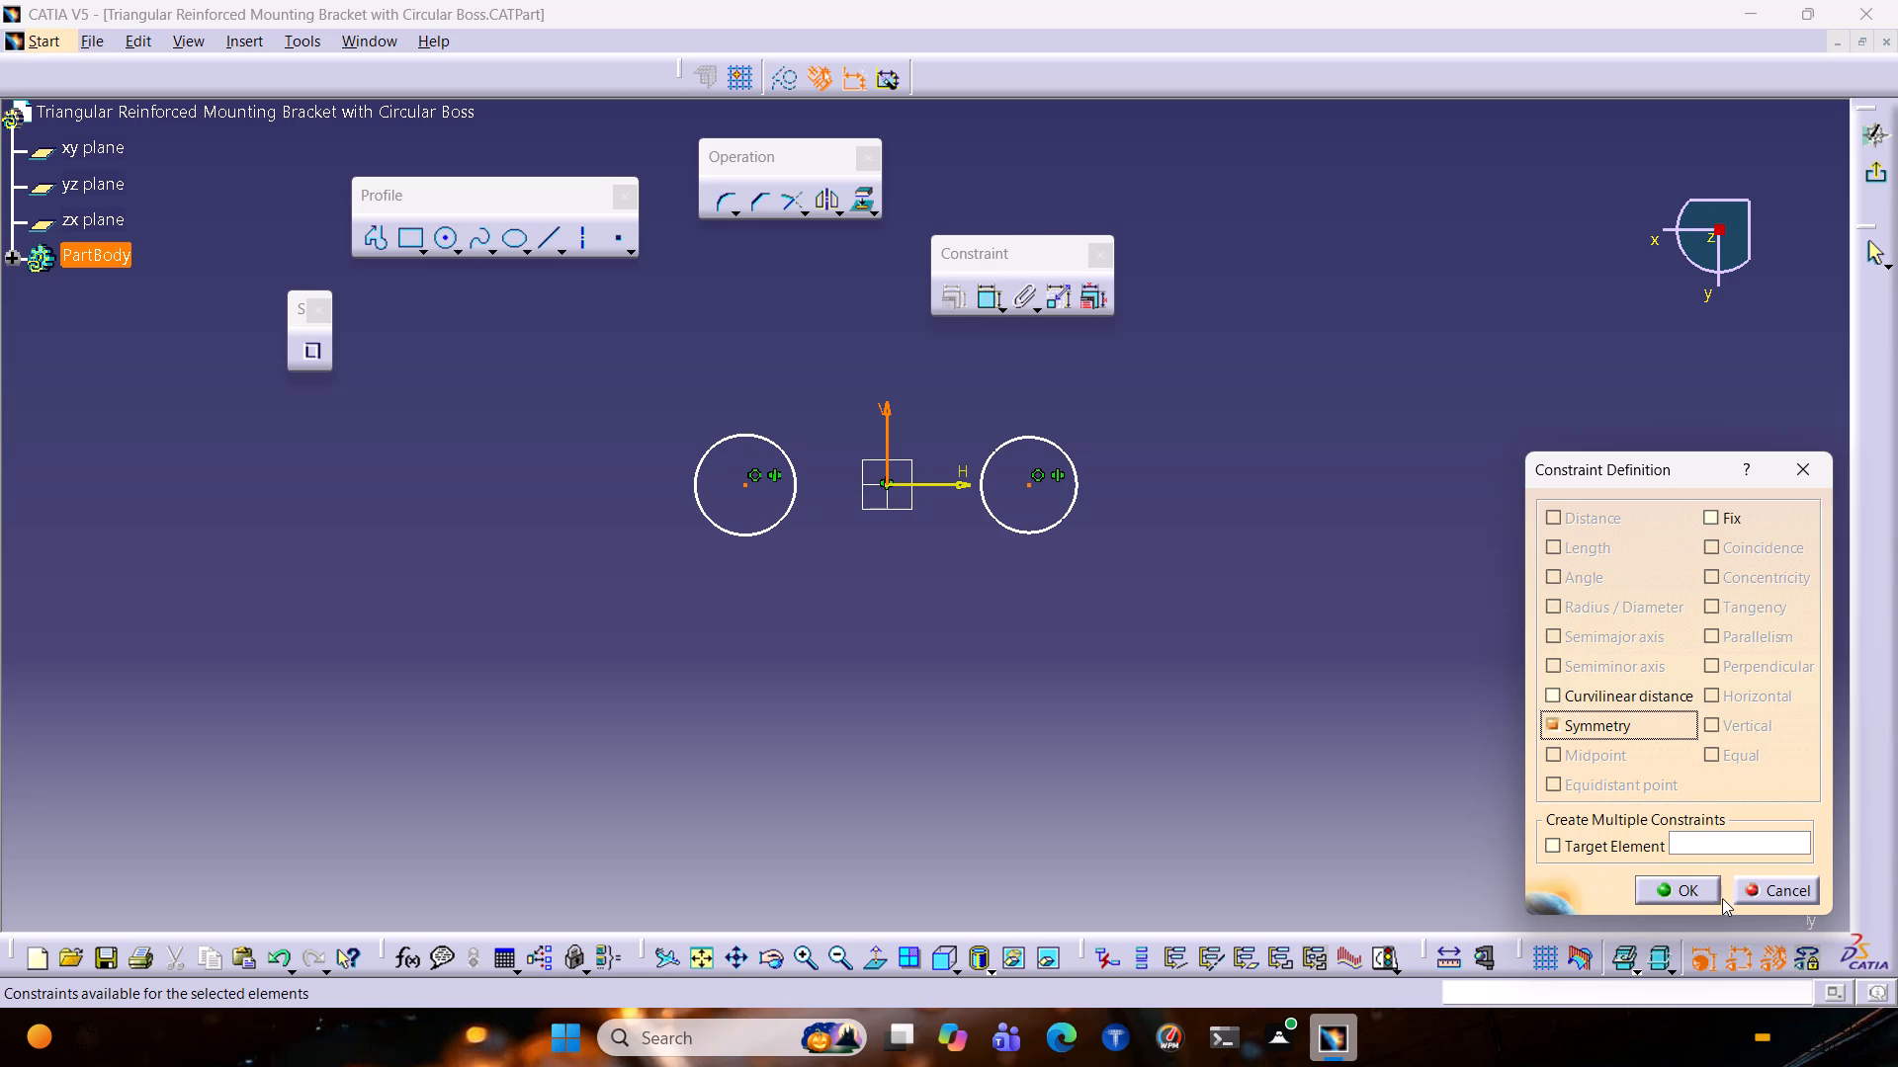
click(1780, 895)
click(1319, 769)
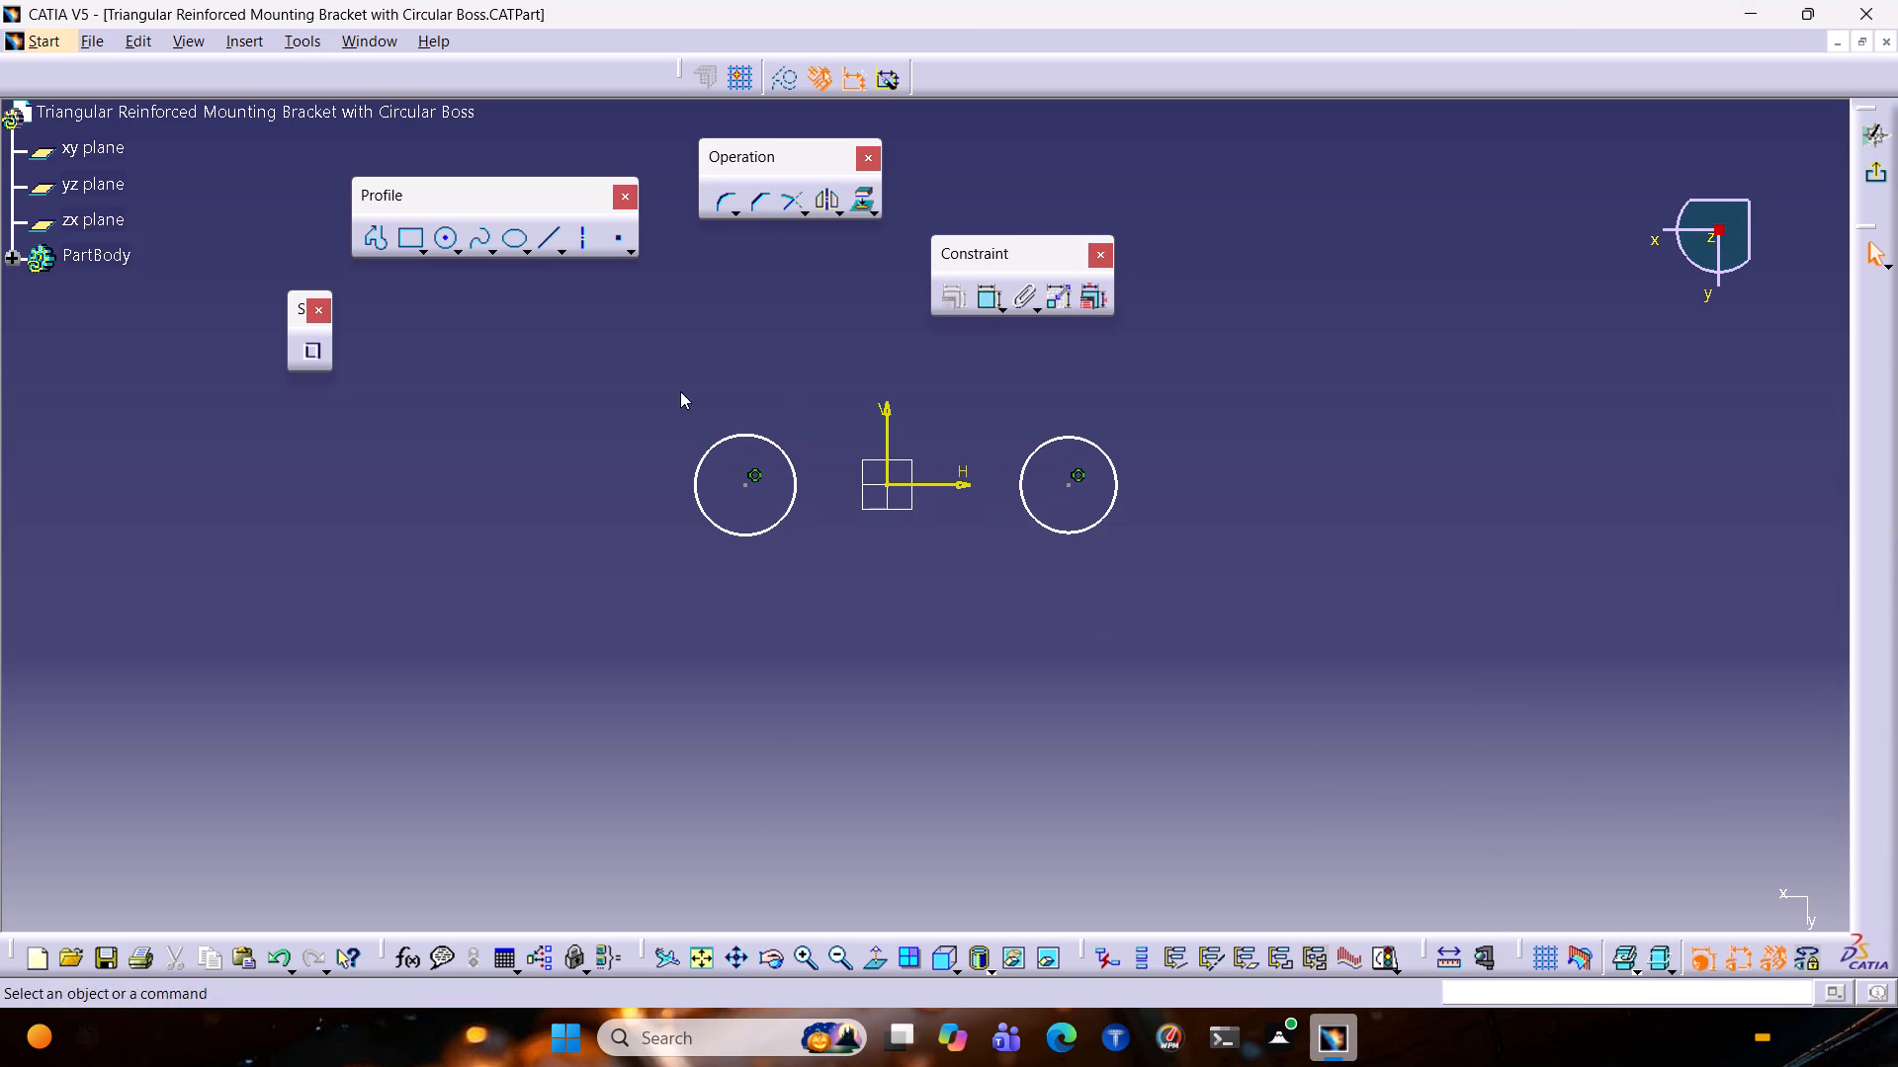
Apply a Symmetry constraint to the two circle centres about the V axis, selecting both centres before the axis.
click(741, 486)
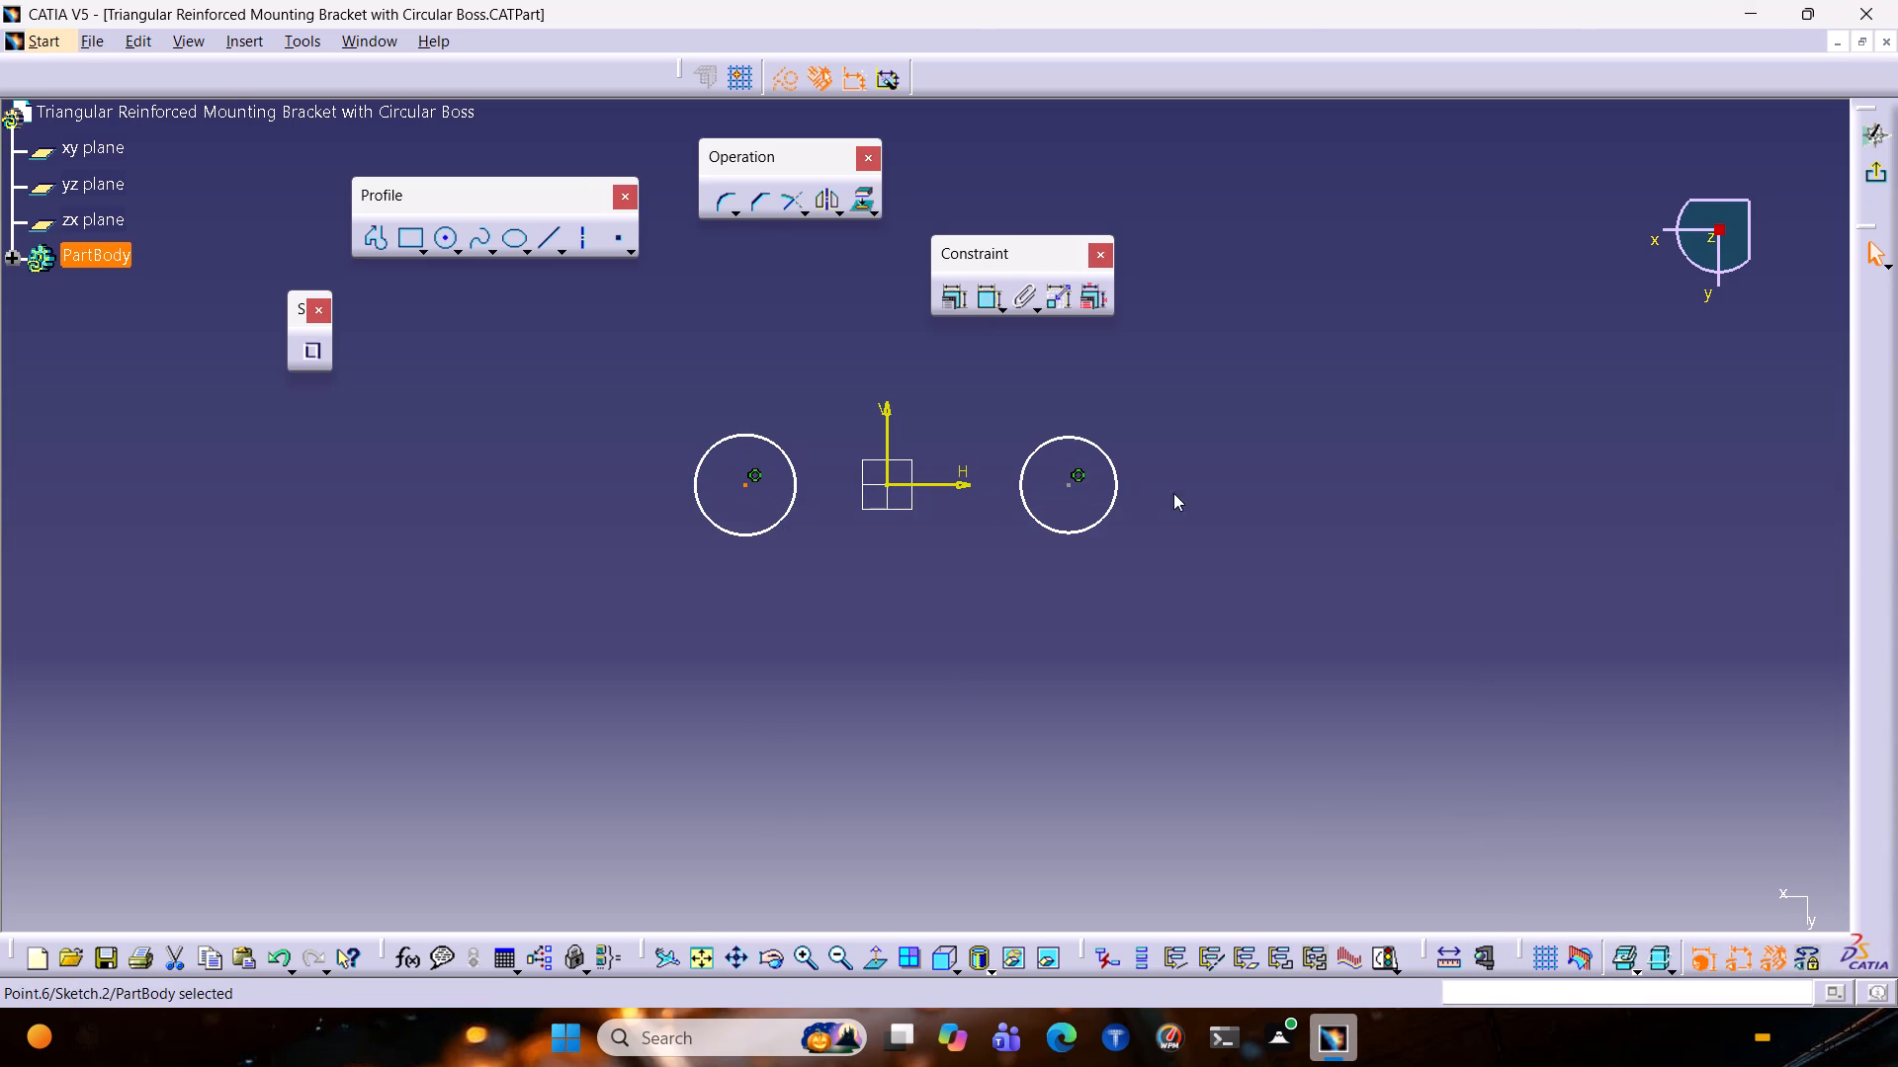
ctrl+click(1070, 485)
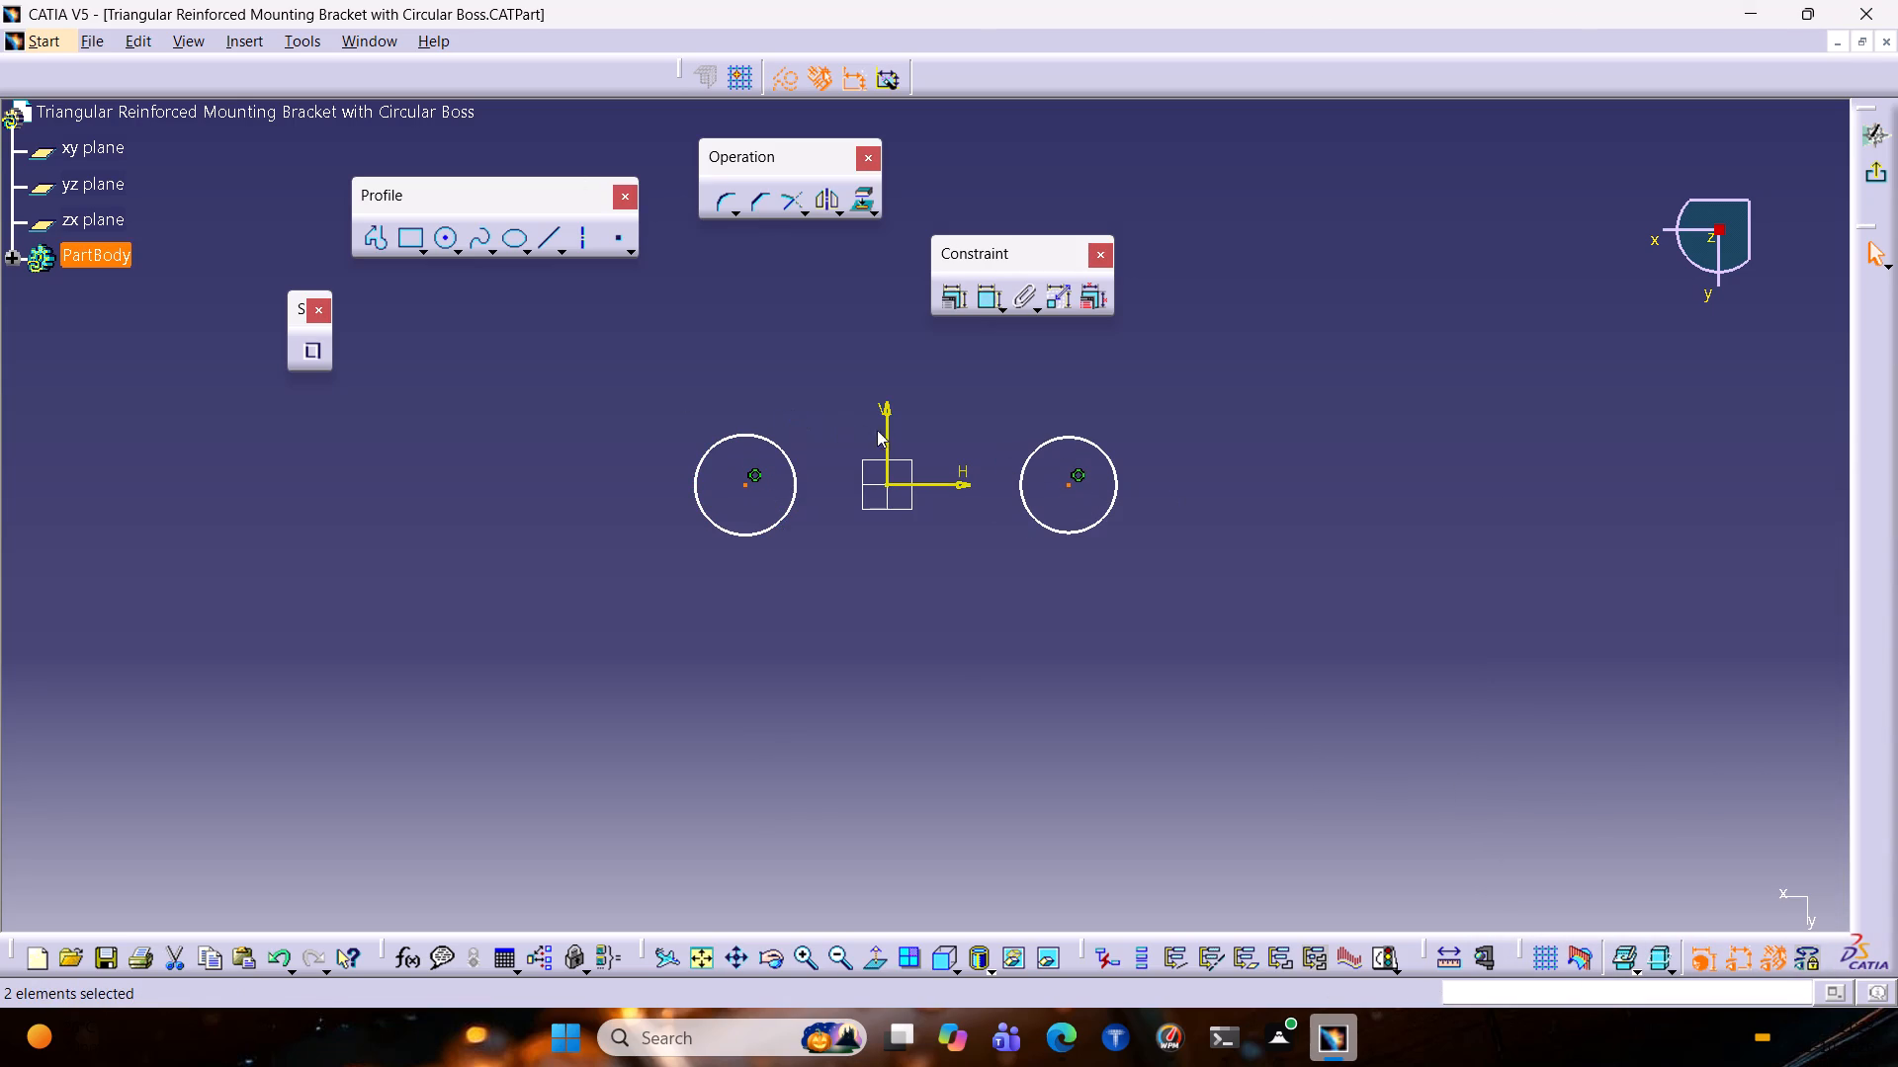
ctrl+click(890, 430)
click(955, 300)
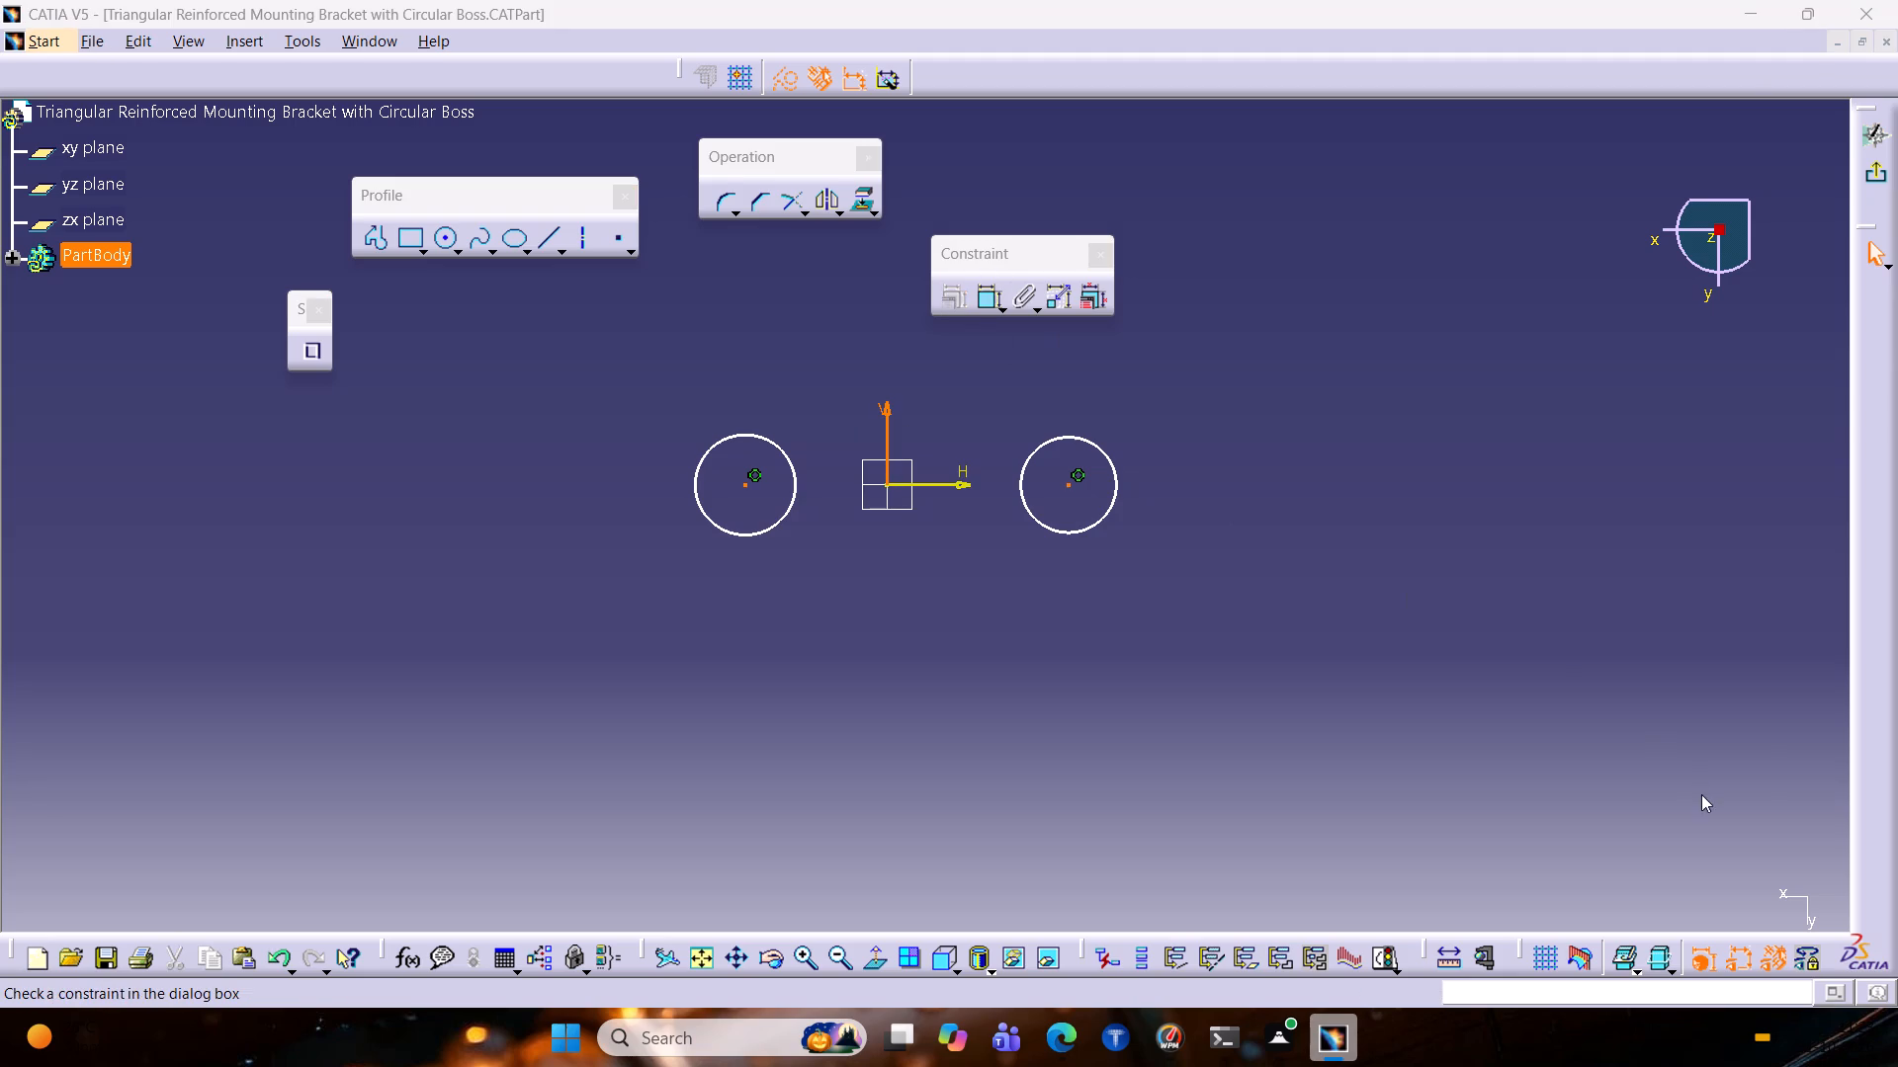
click(1554, 728)
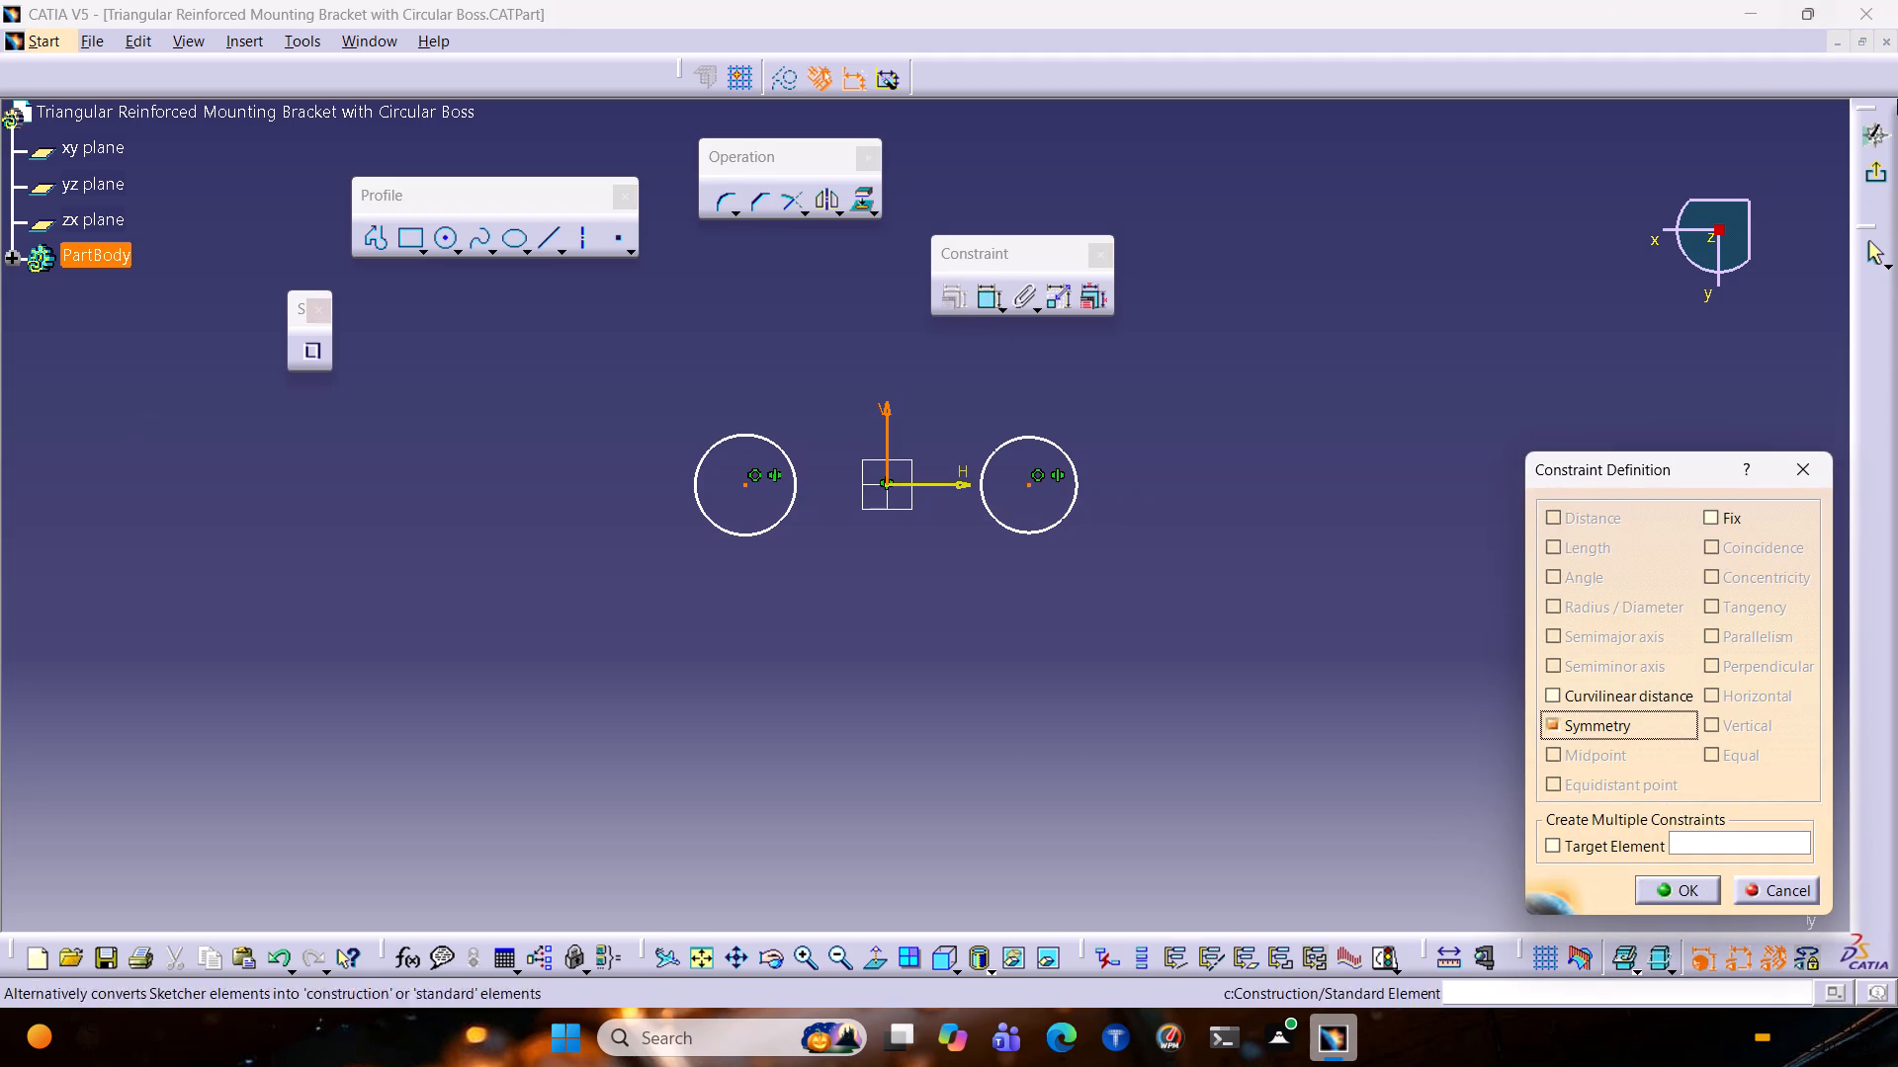
click(1689, 926)
click(1690, 890)
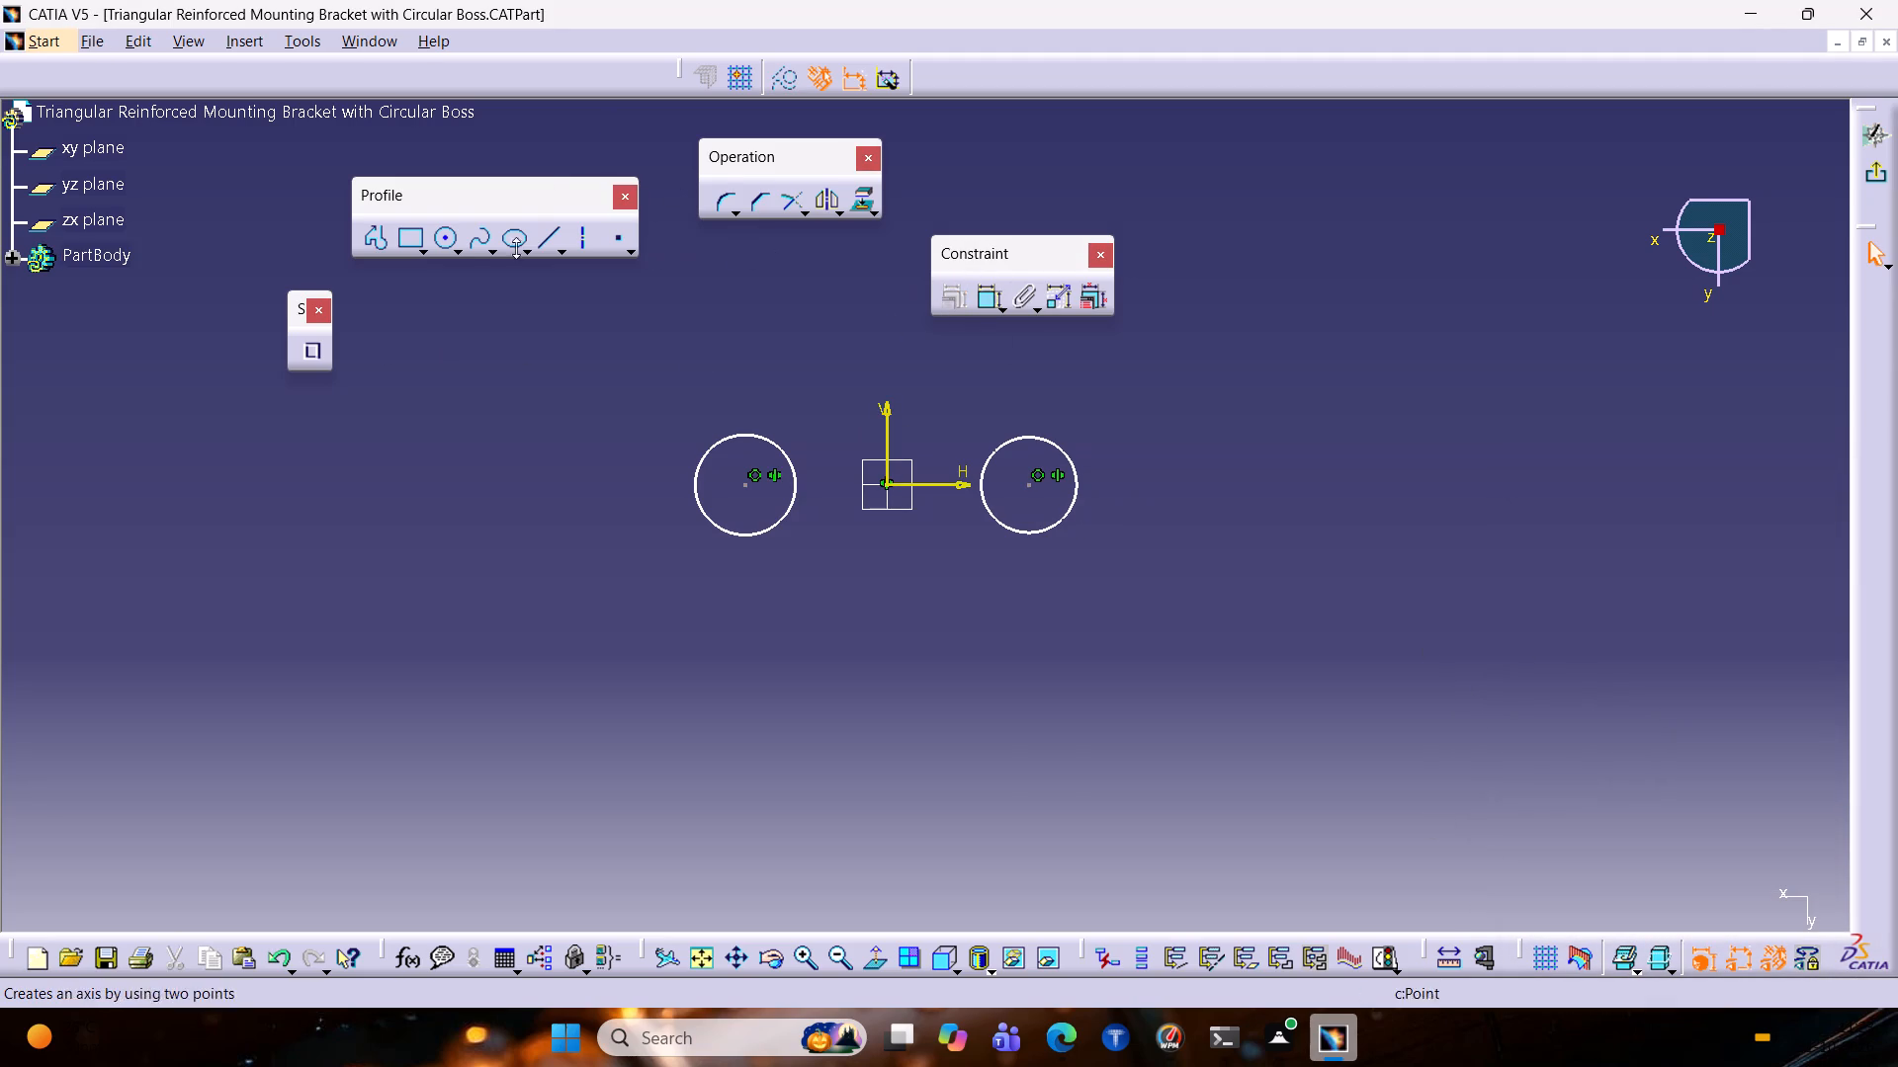
Draw a 60 mm vertical line centred on the H axis, about 64 mm from the V axis, and place its dimension outside.
click(549, 234)
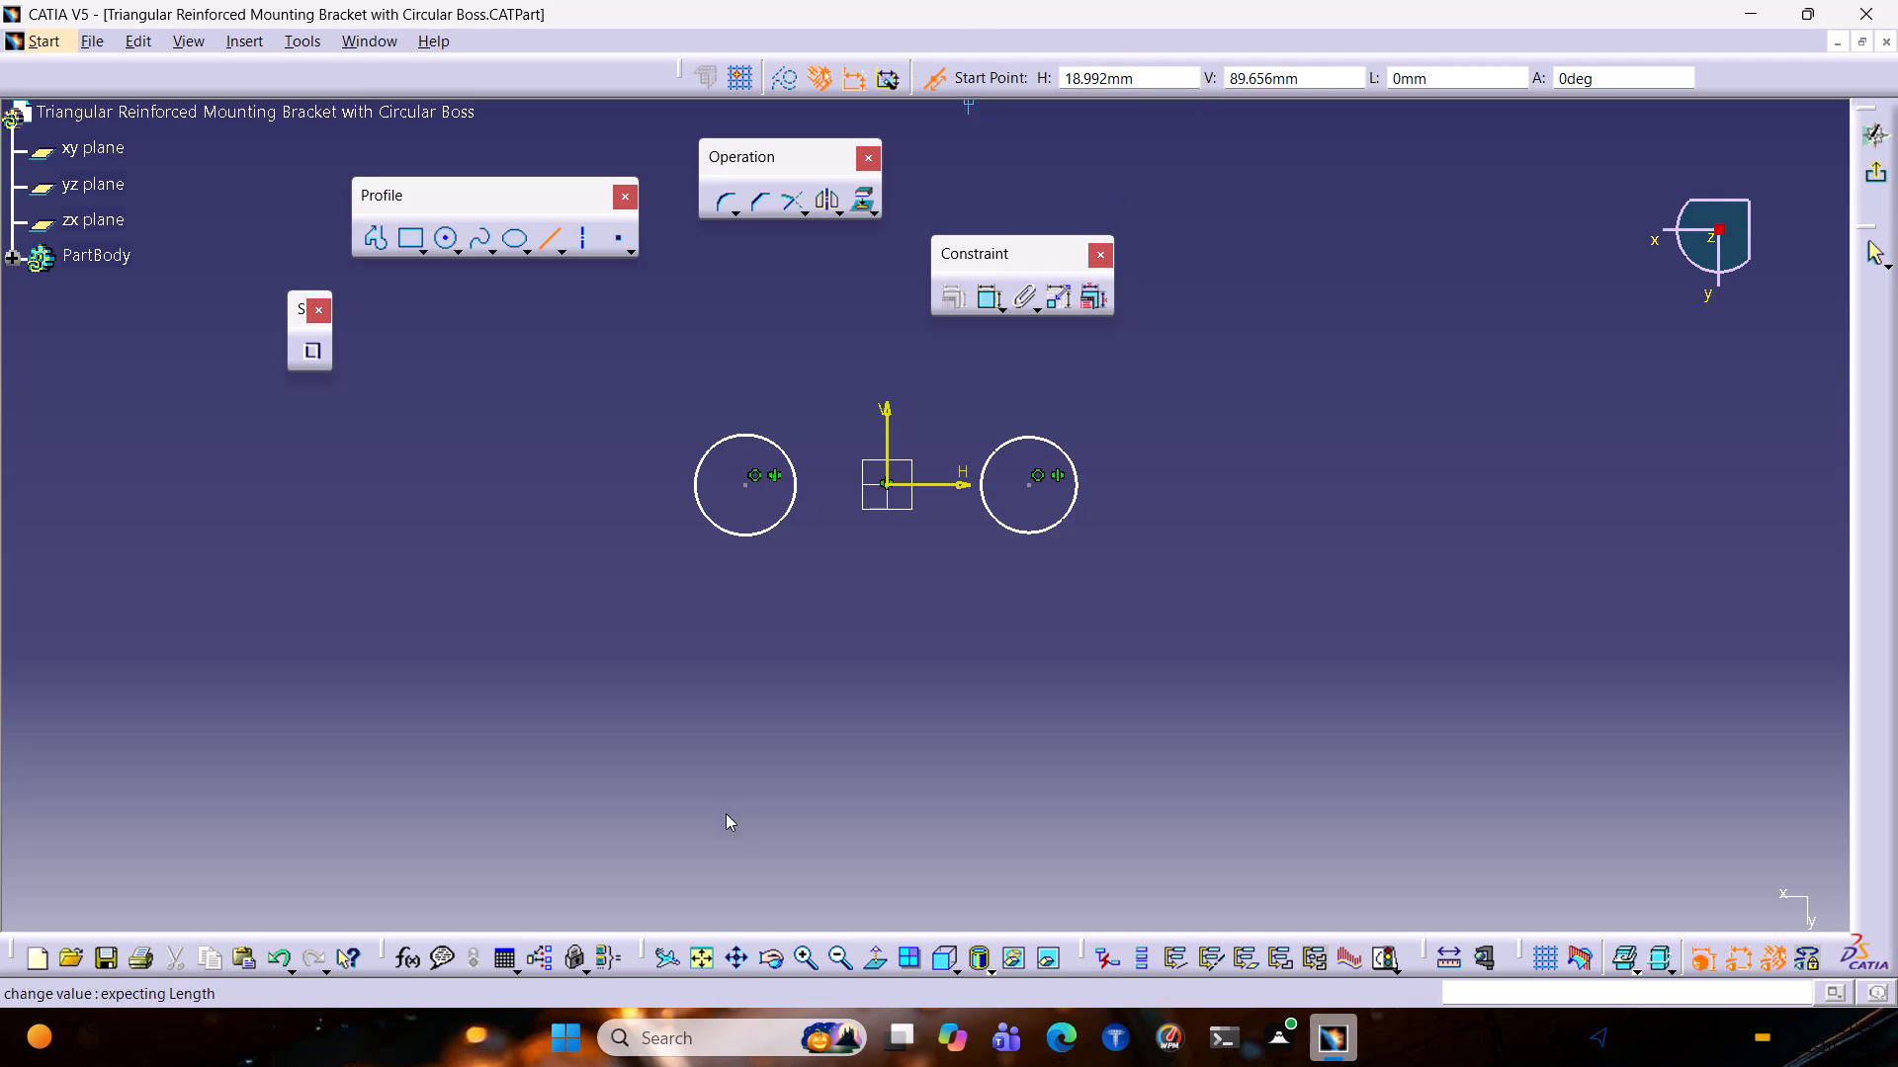
click(612, 483)
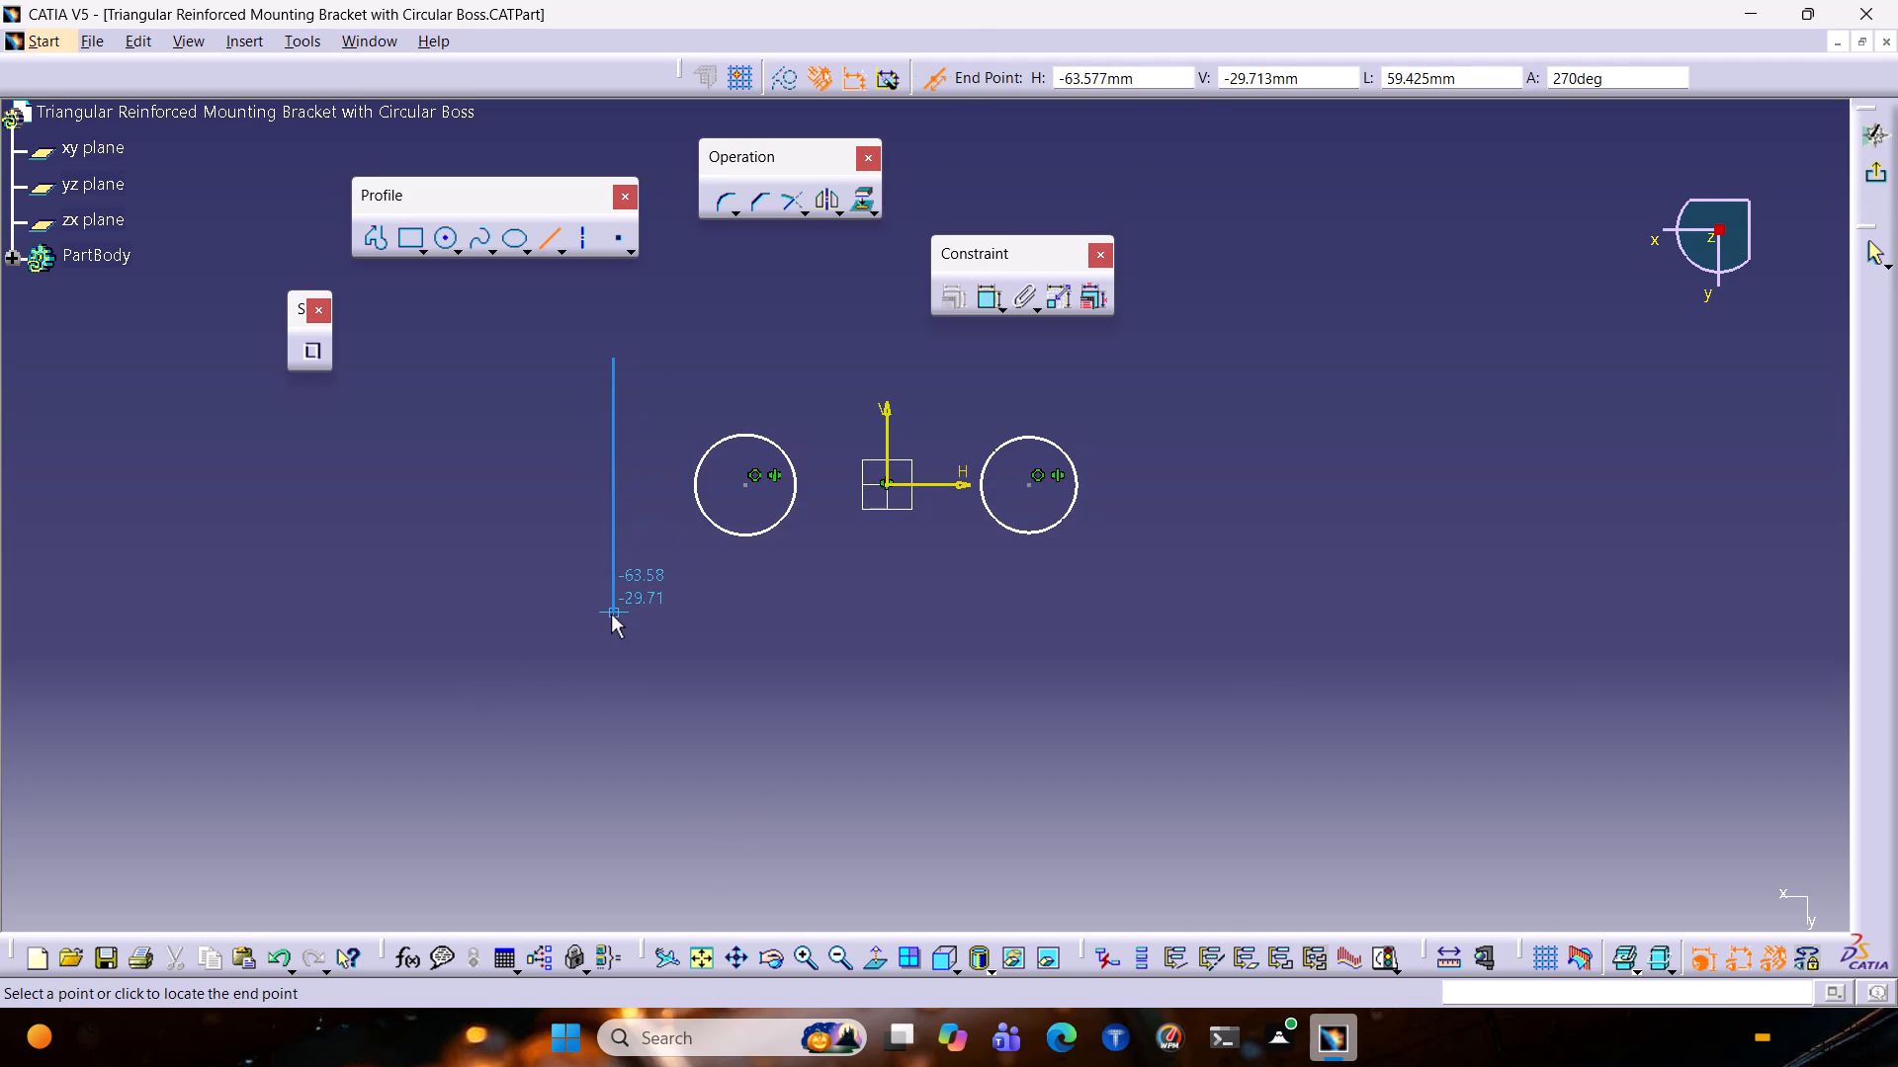
key(Tab)
key(Tab)
key(Tab)
key(Tab)
text(60)
key(Return)
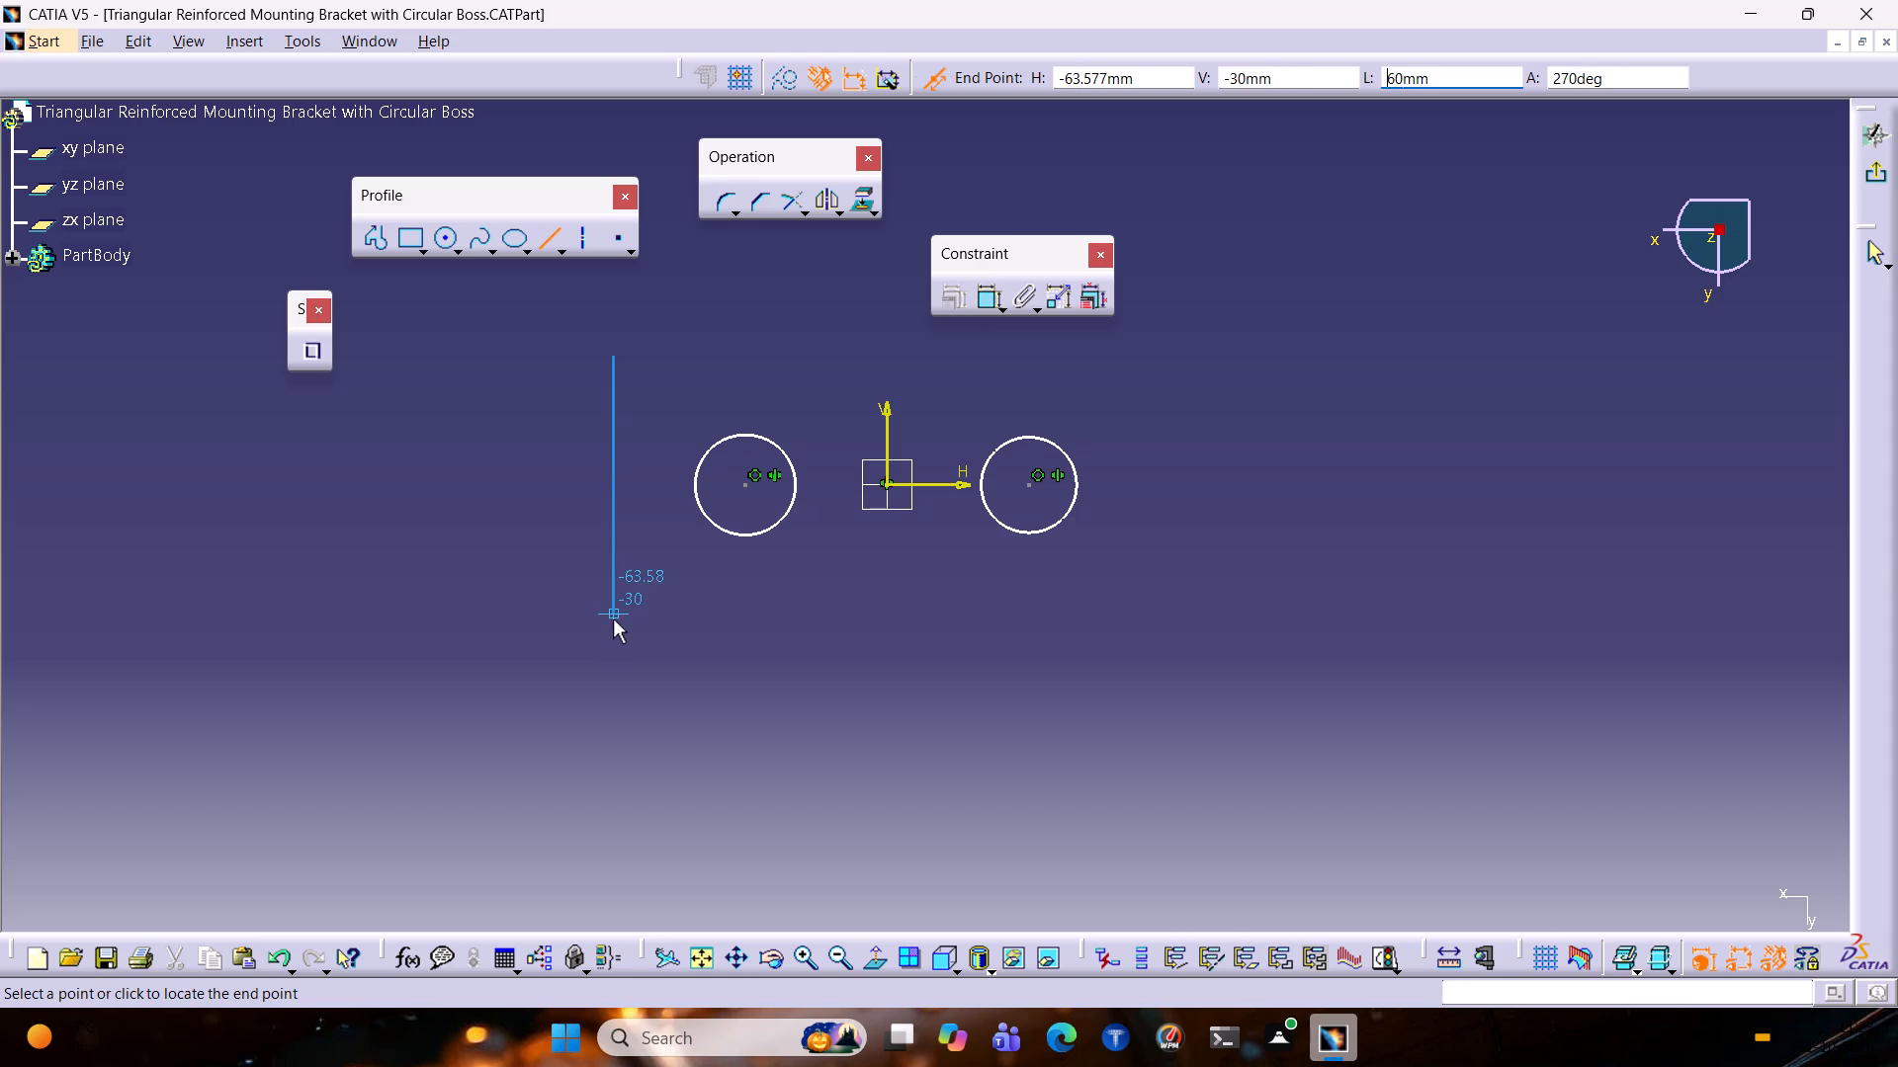
click(613, 619)
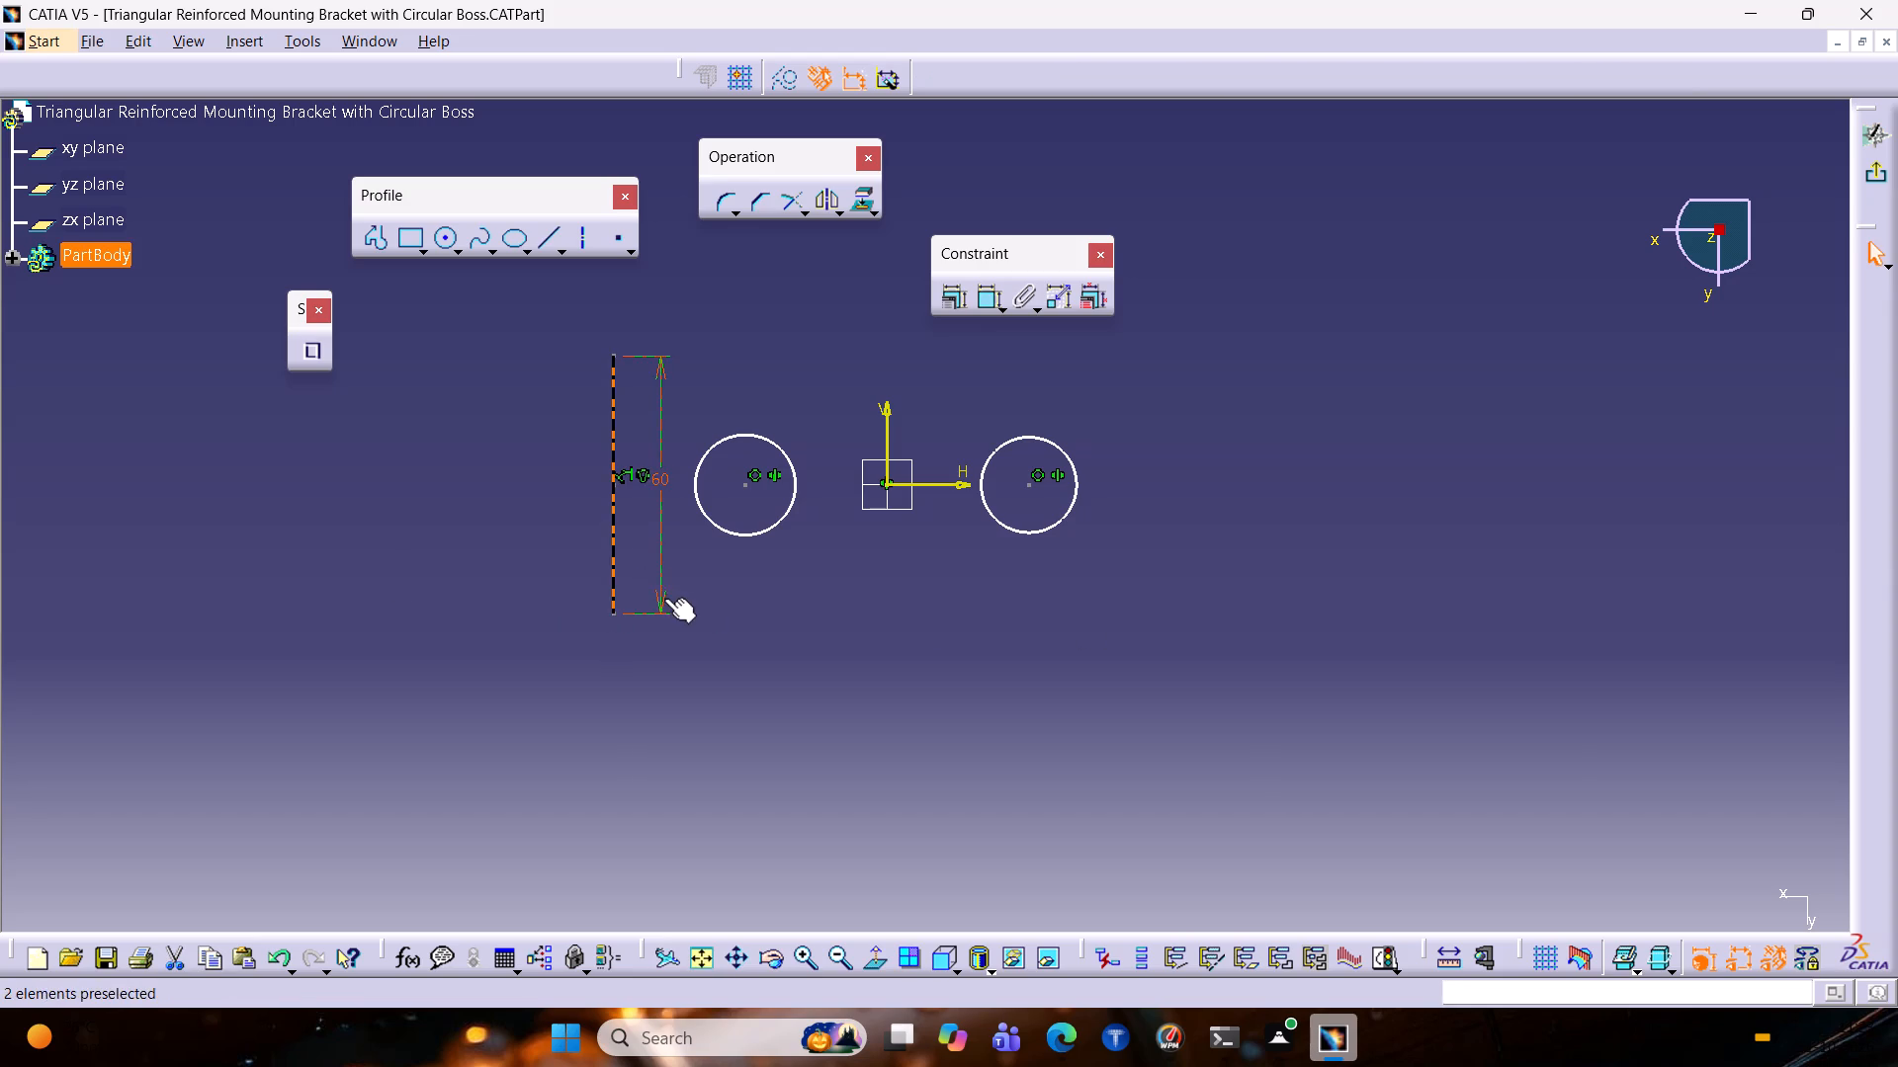
drag(664, 598, 468, 579)
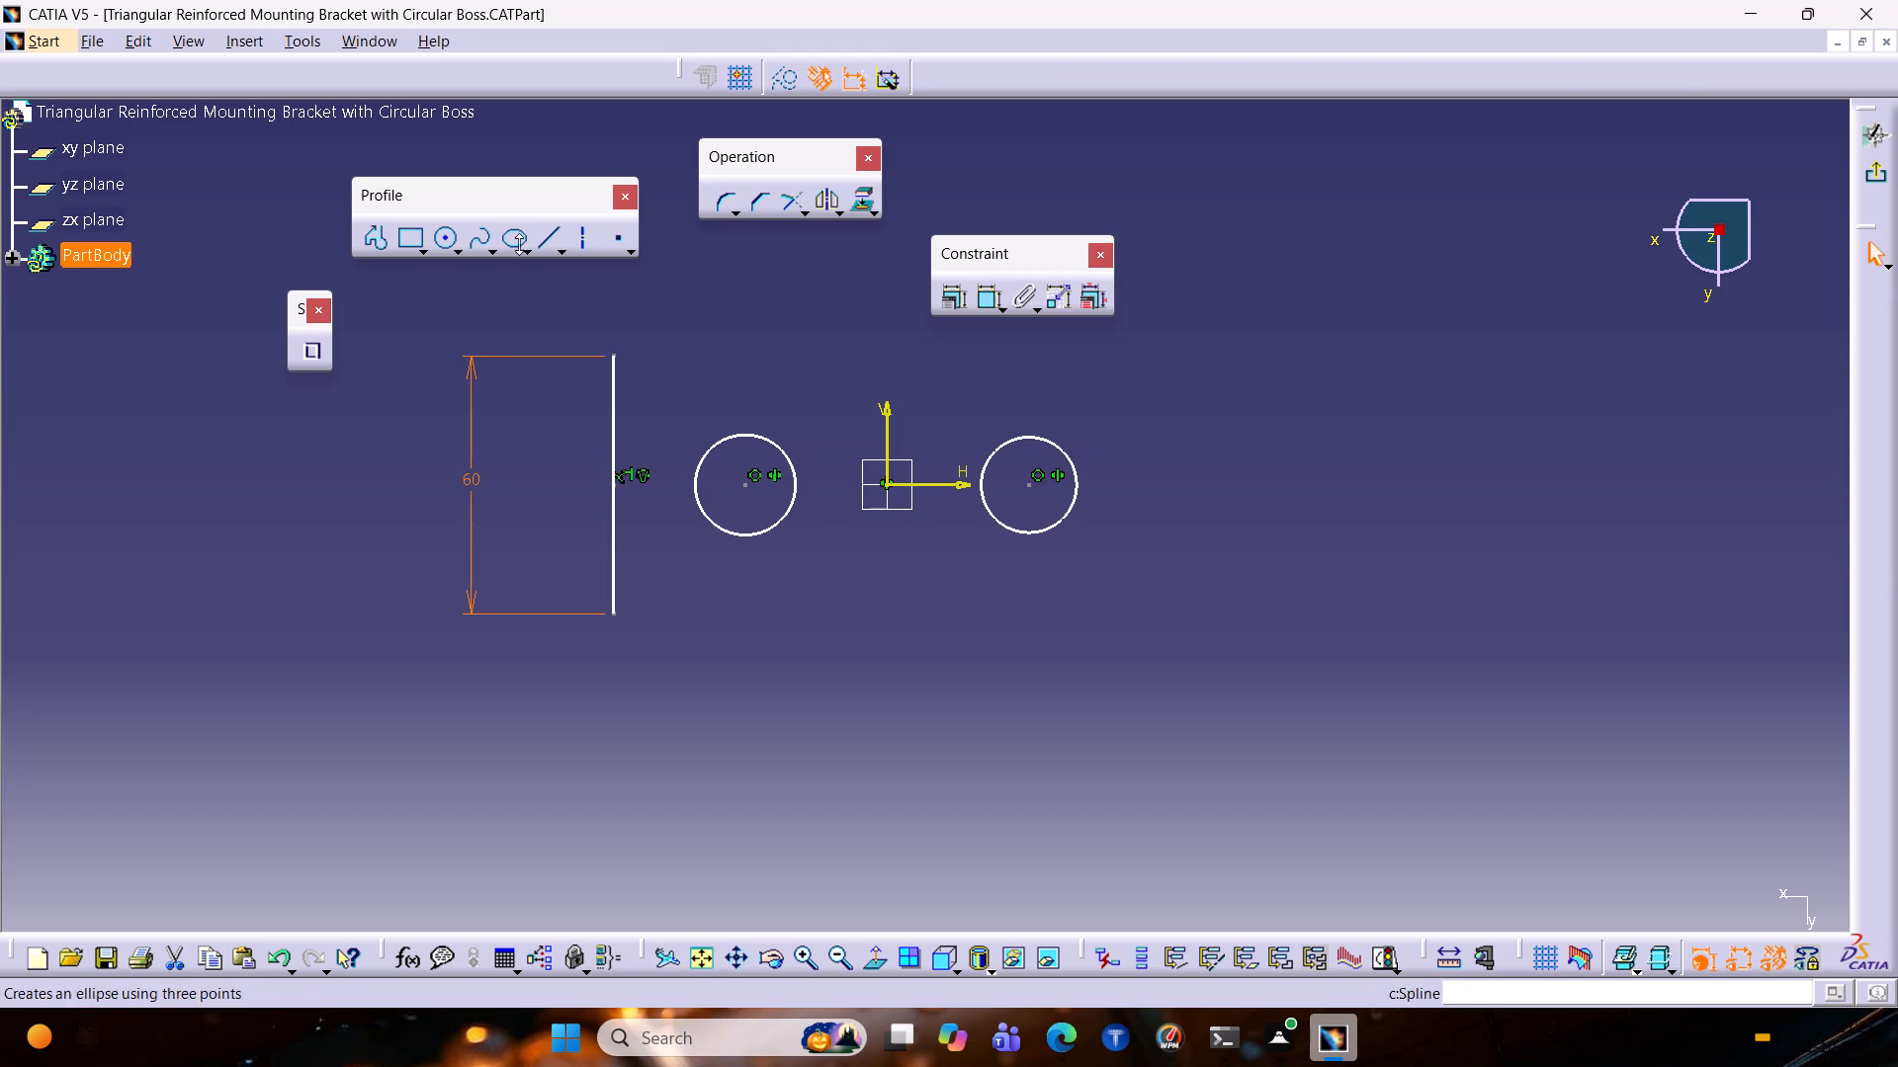
Draw a profile from the line's lower end with a 135 mm horizontal edge and a vertical edge, closing at the line's upper end.
click(379, 241)
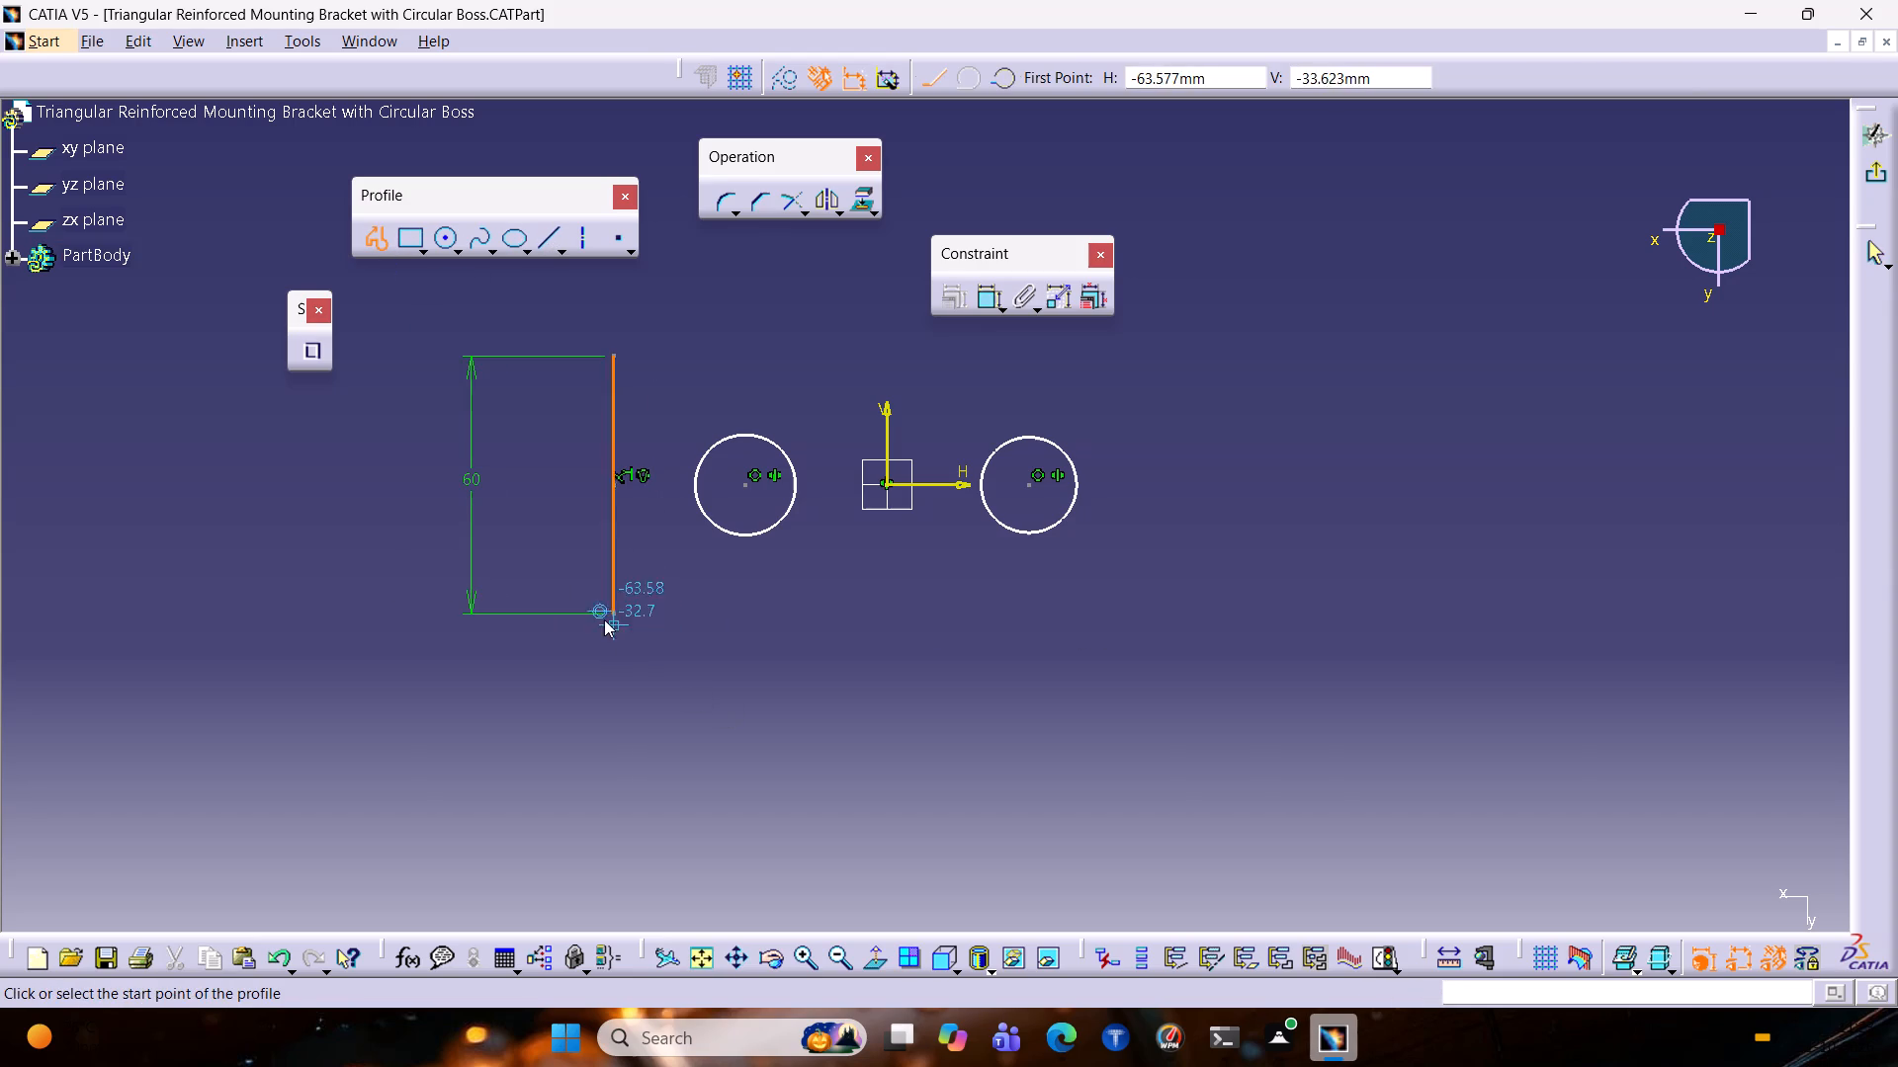
click(612, 610)
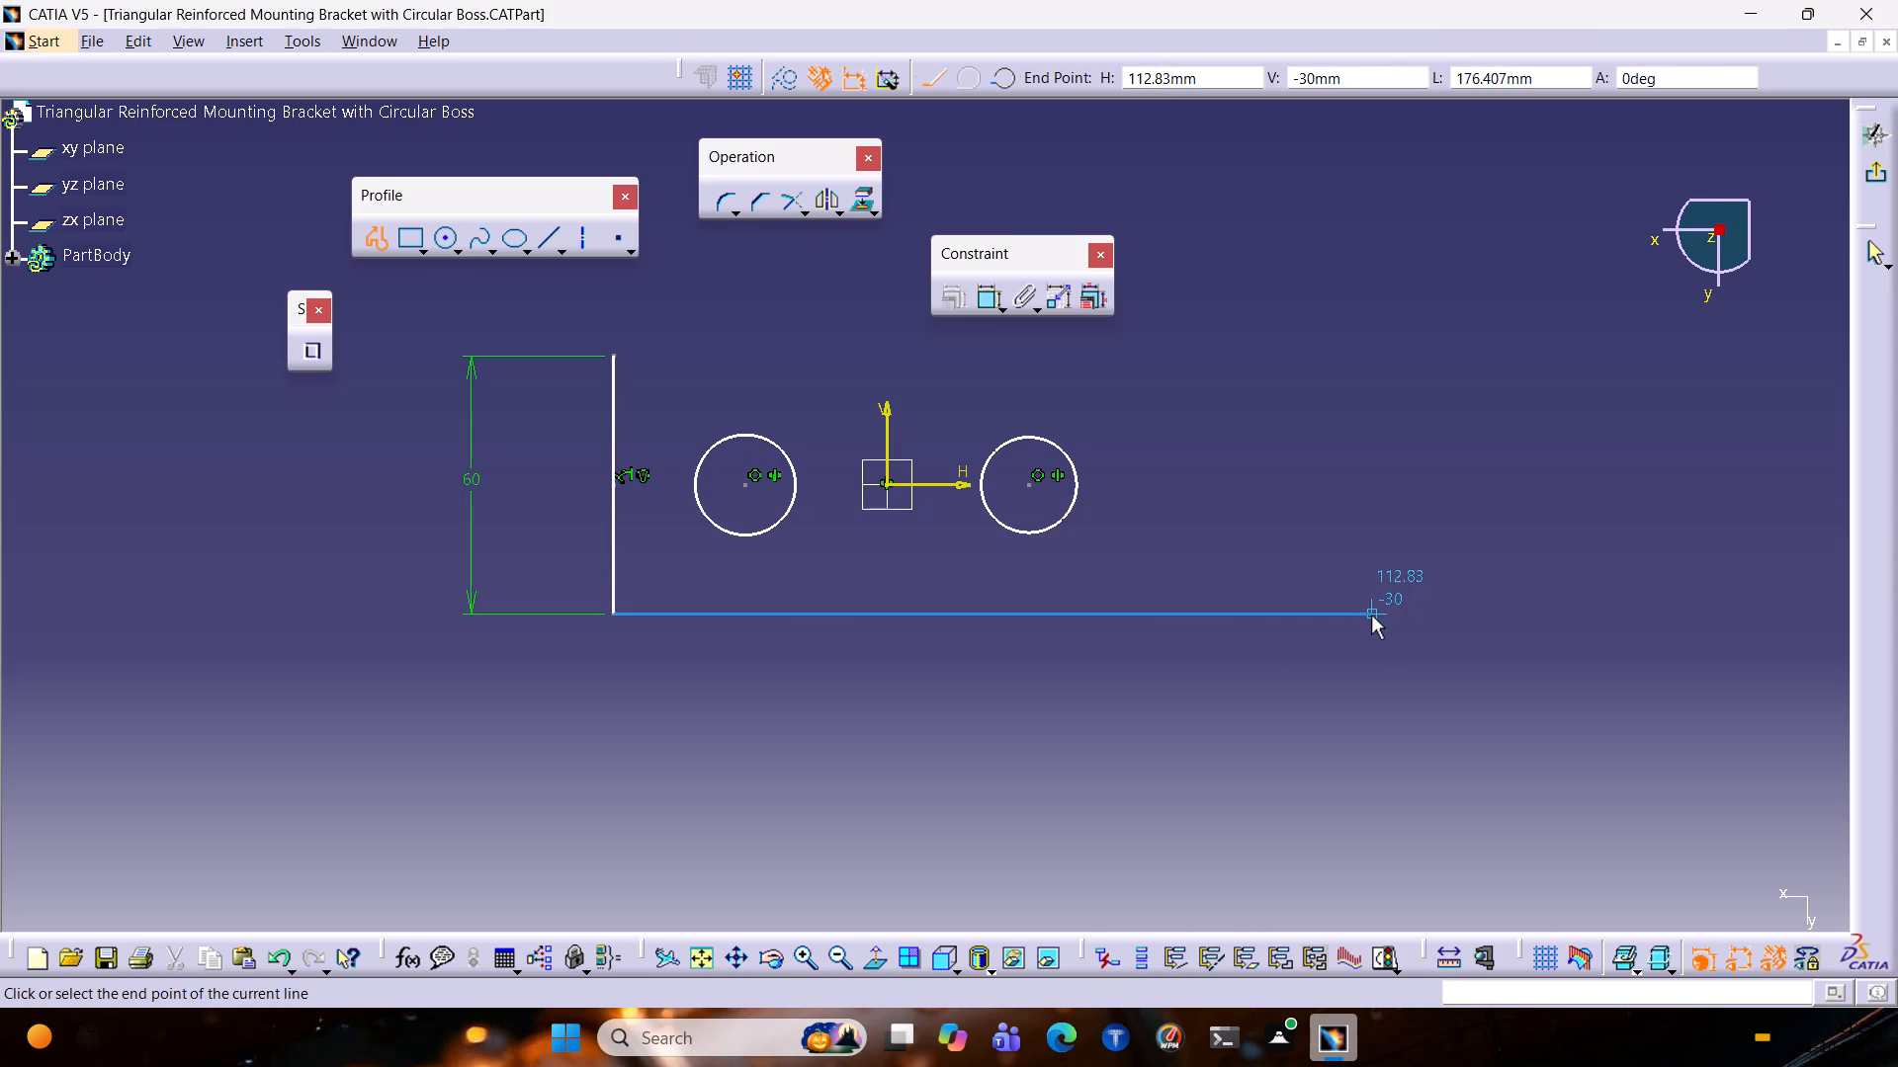
key(Tab)
key(Tab)
key(Tab)
key(Tab)
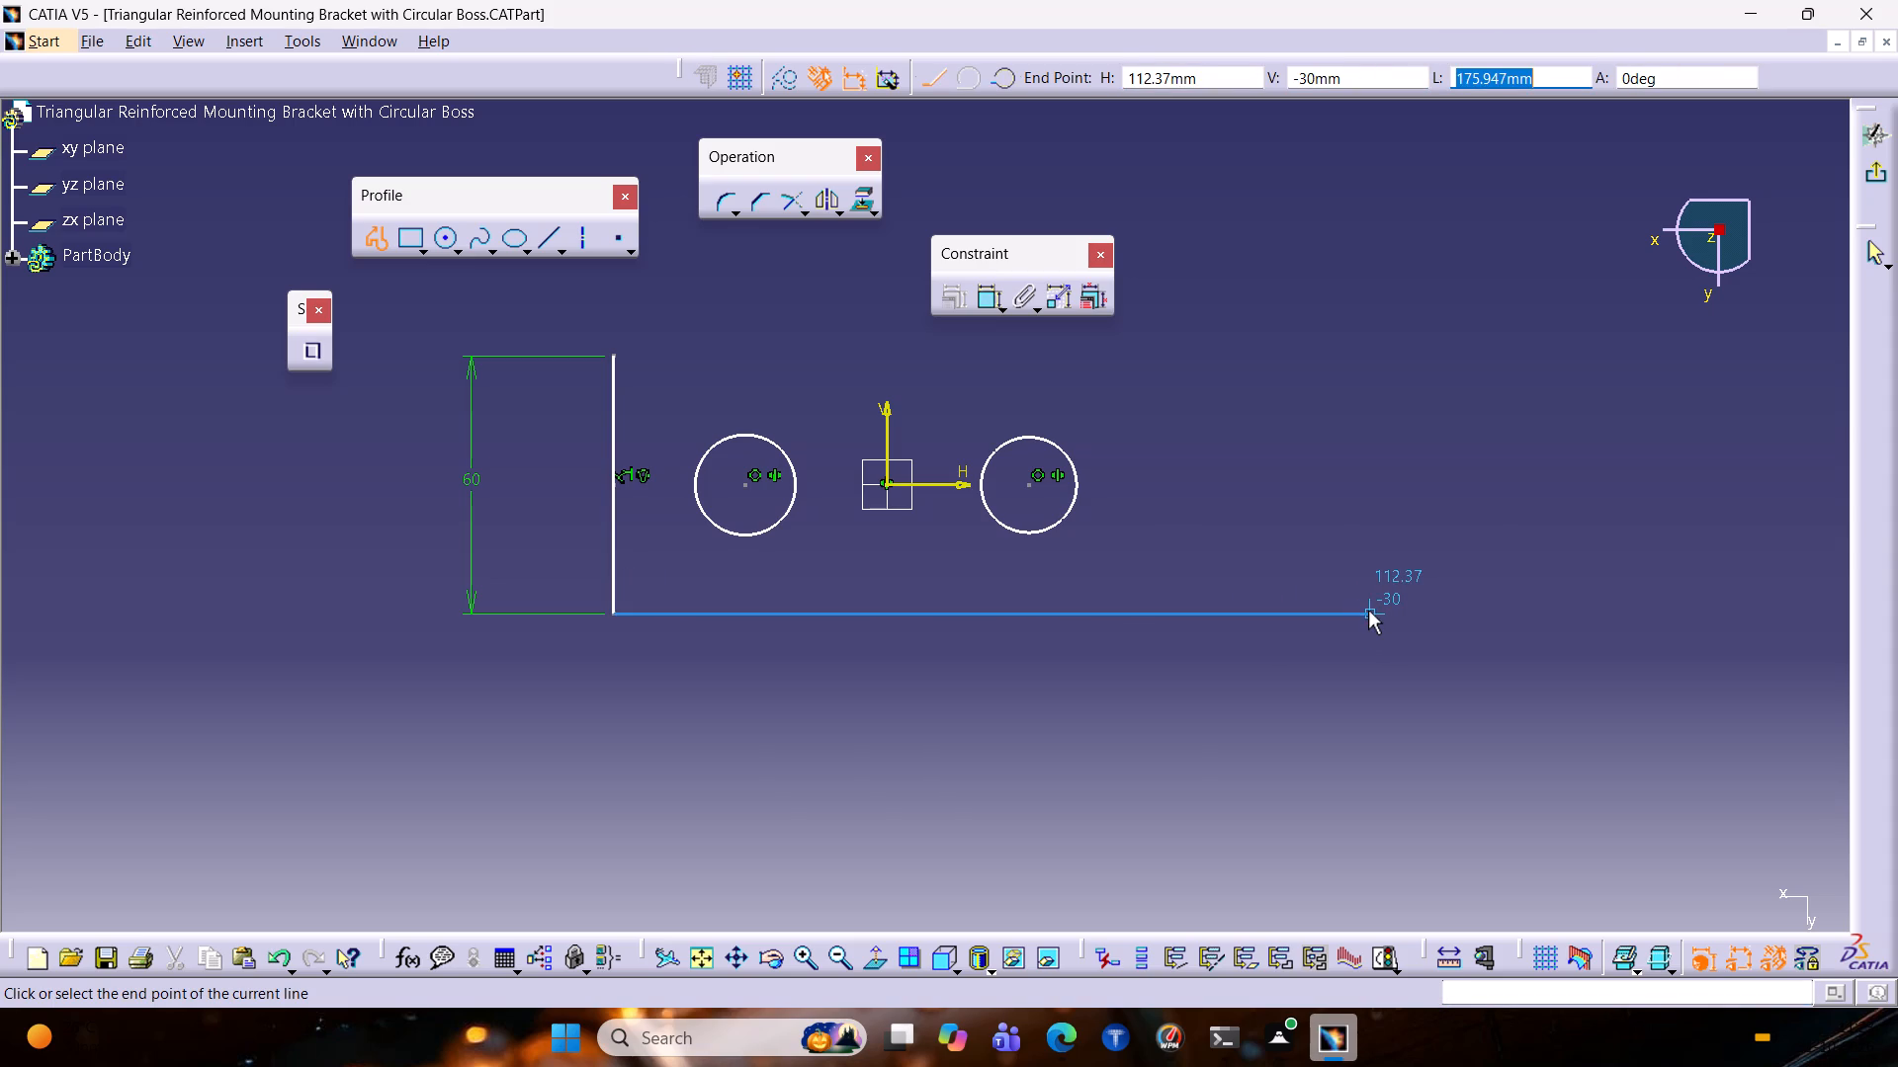
text(135)
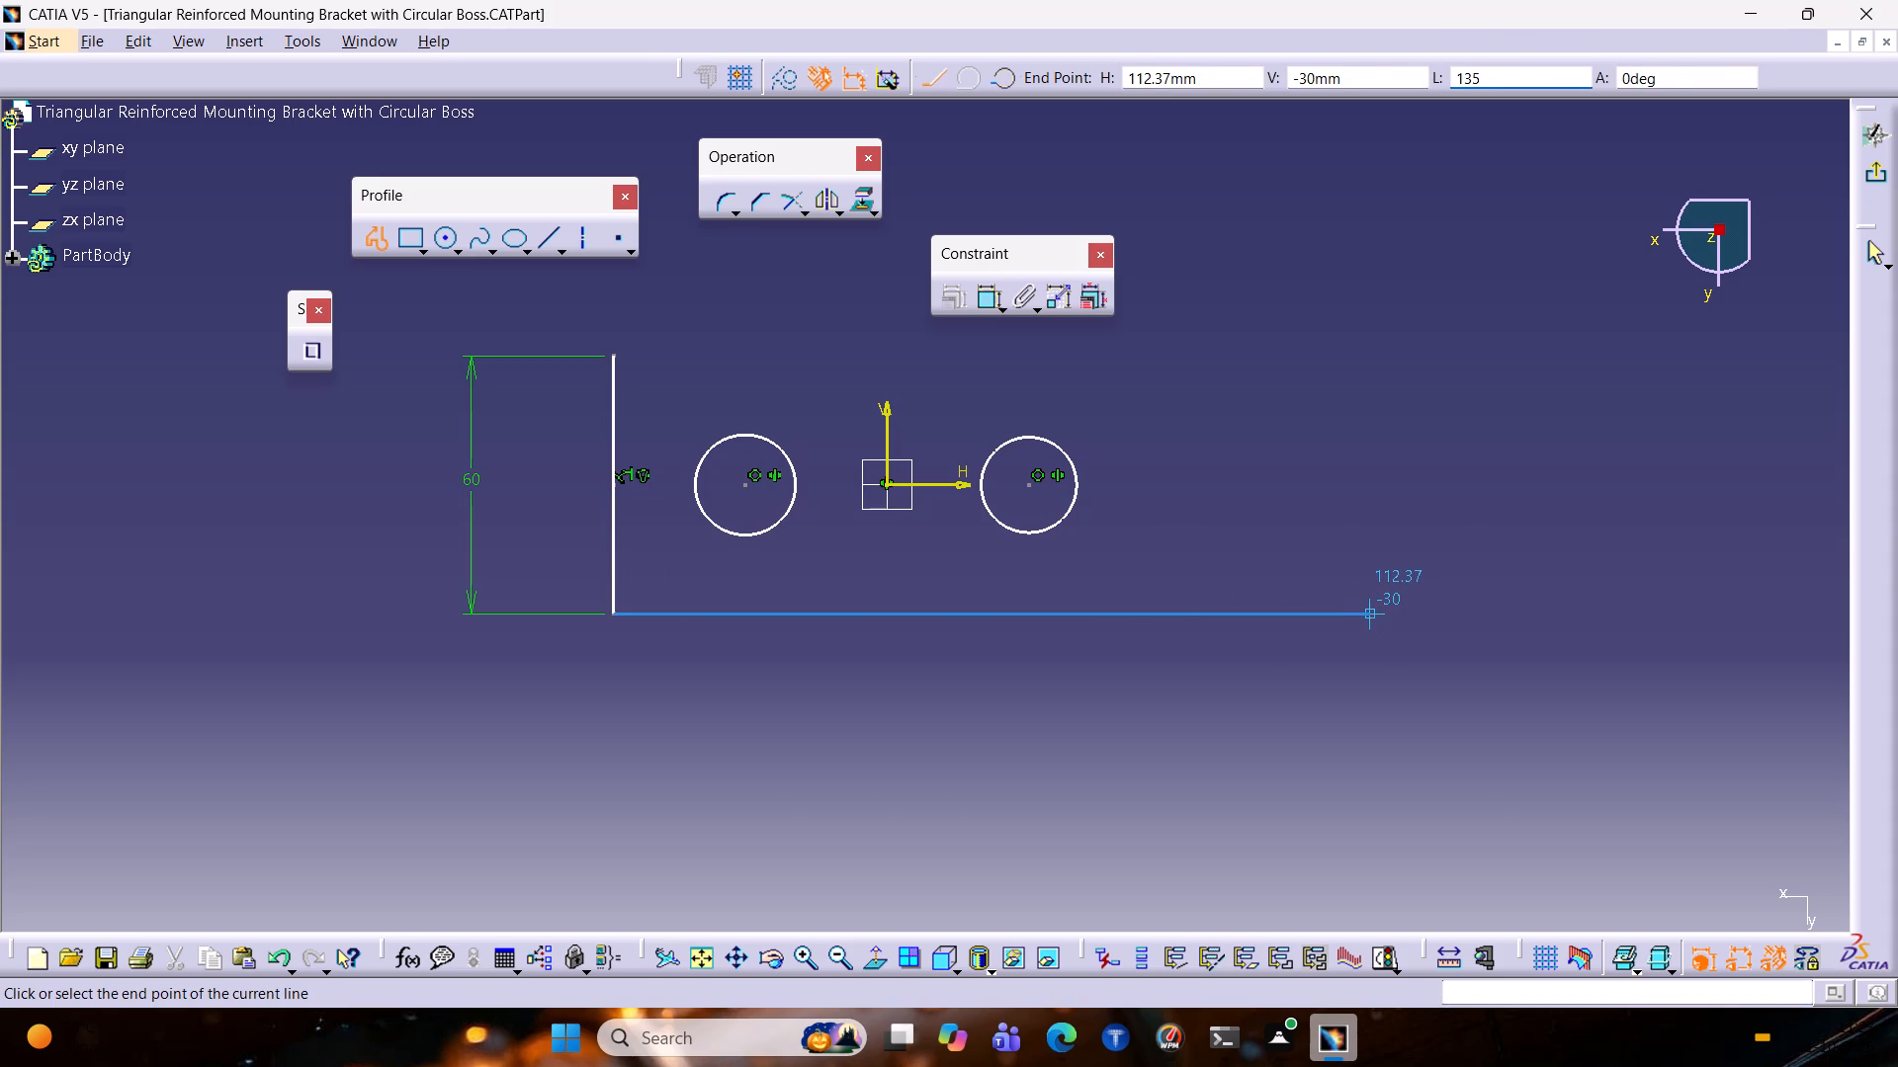
key(Return)
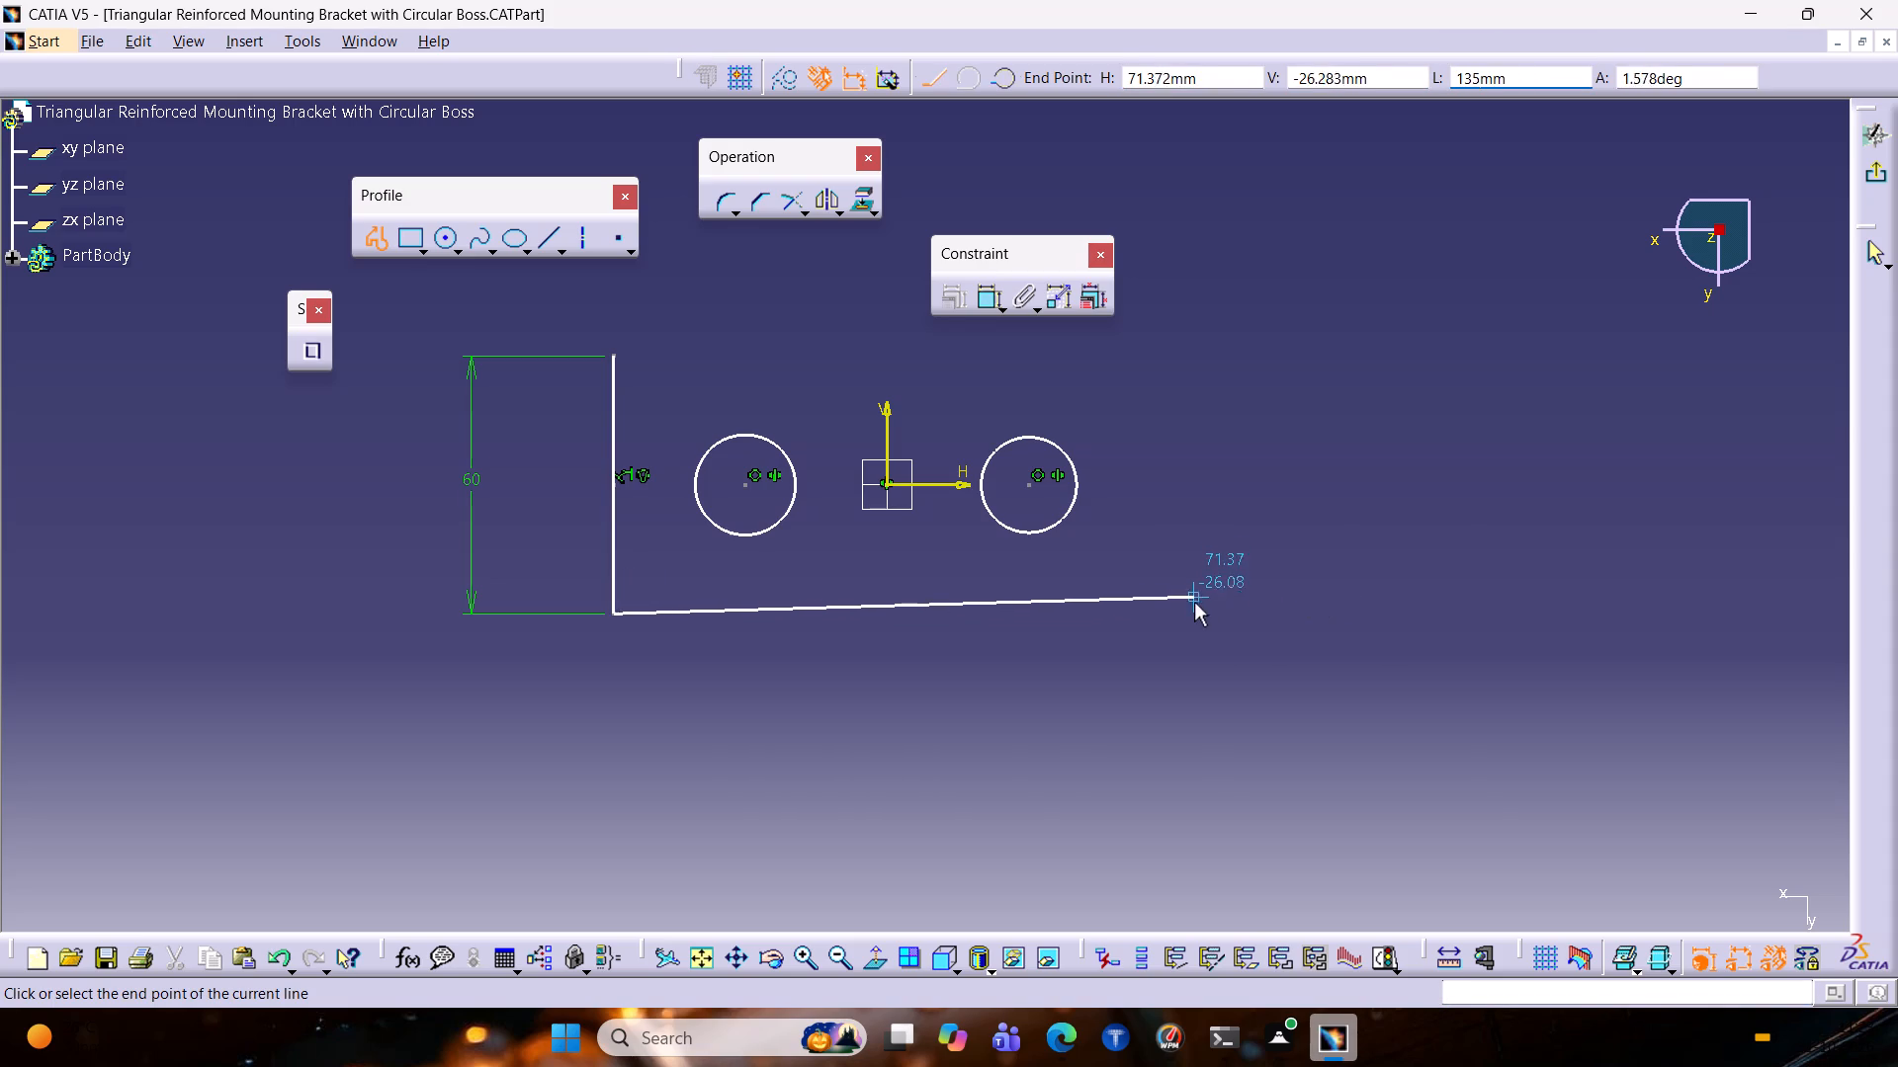
click(1195, 614)
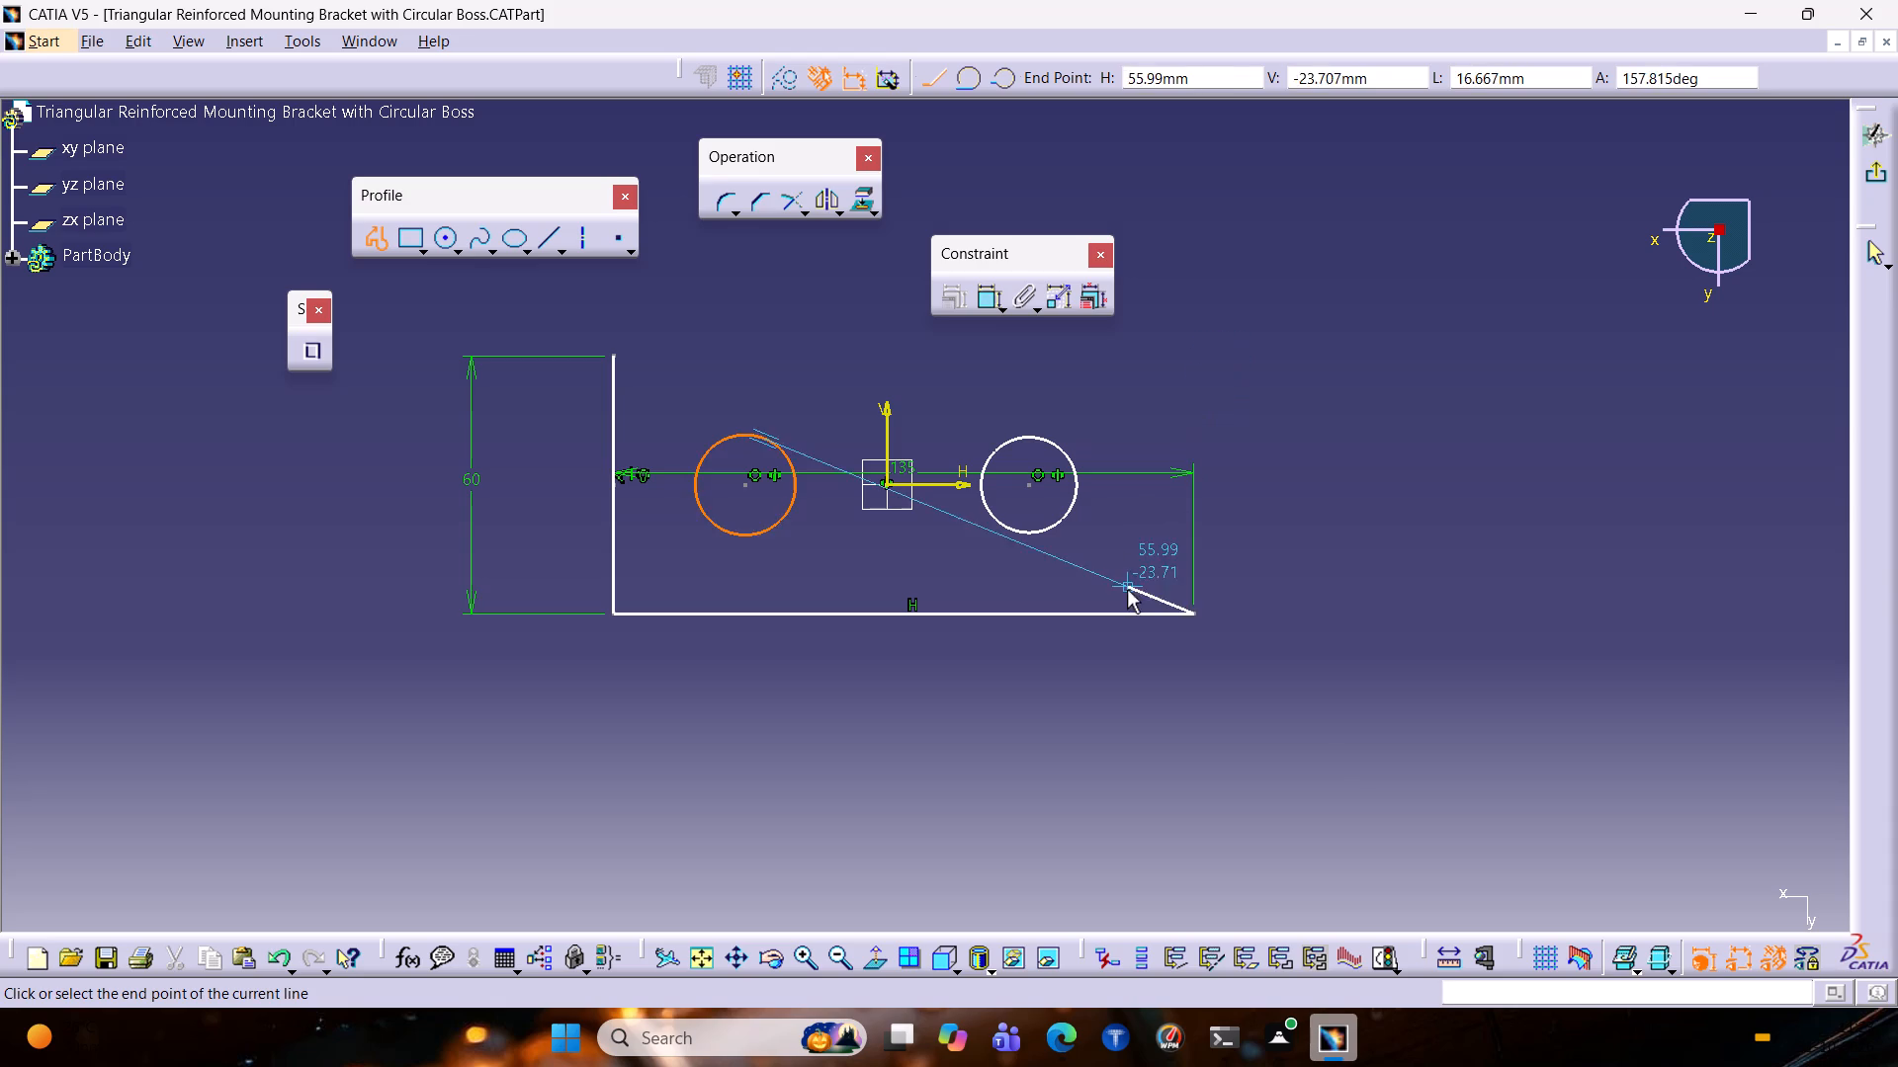
click(1190, 375)
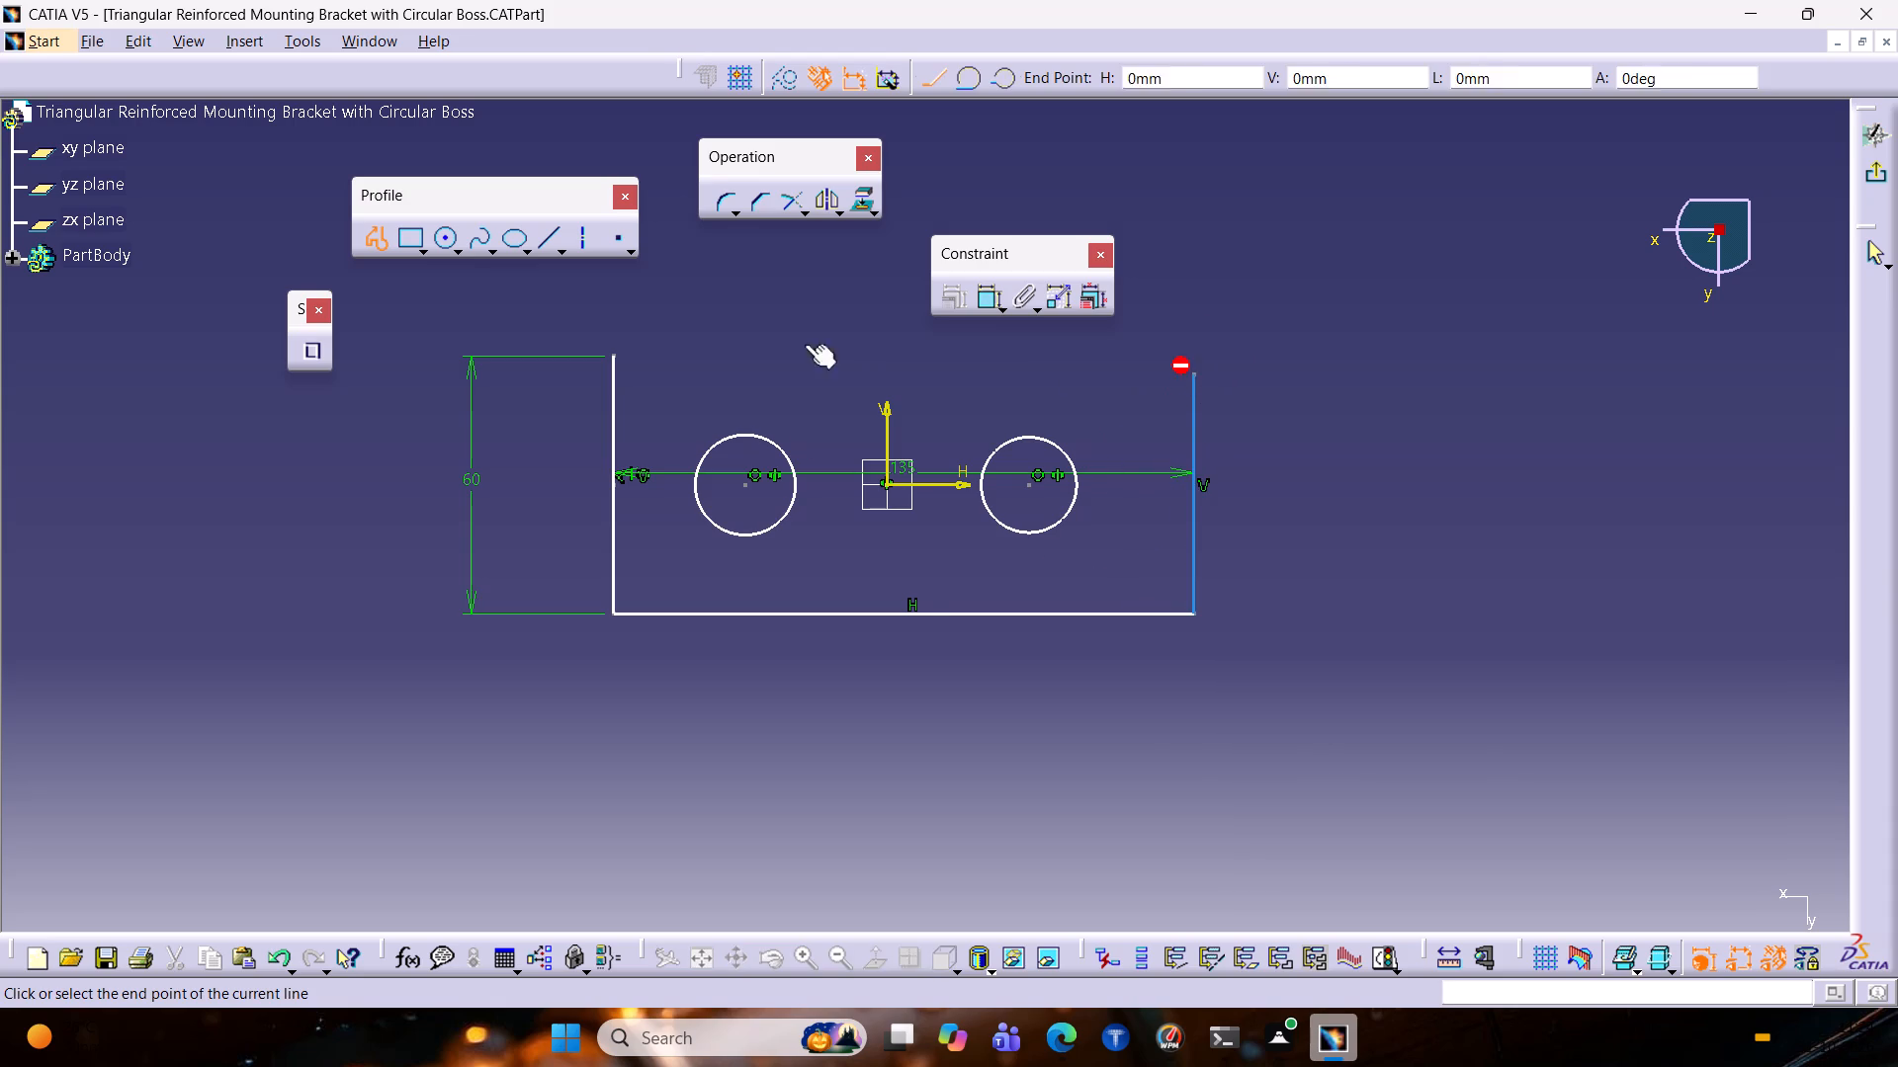
click(615, 356)
key(Escape)
key(Escape)
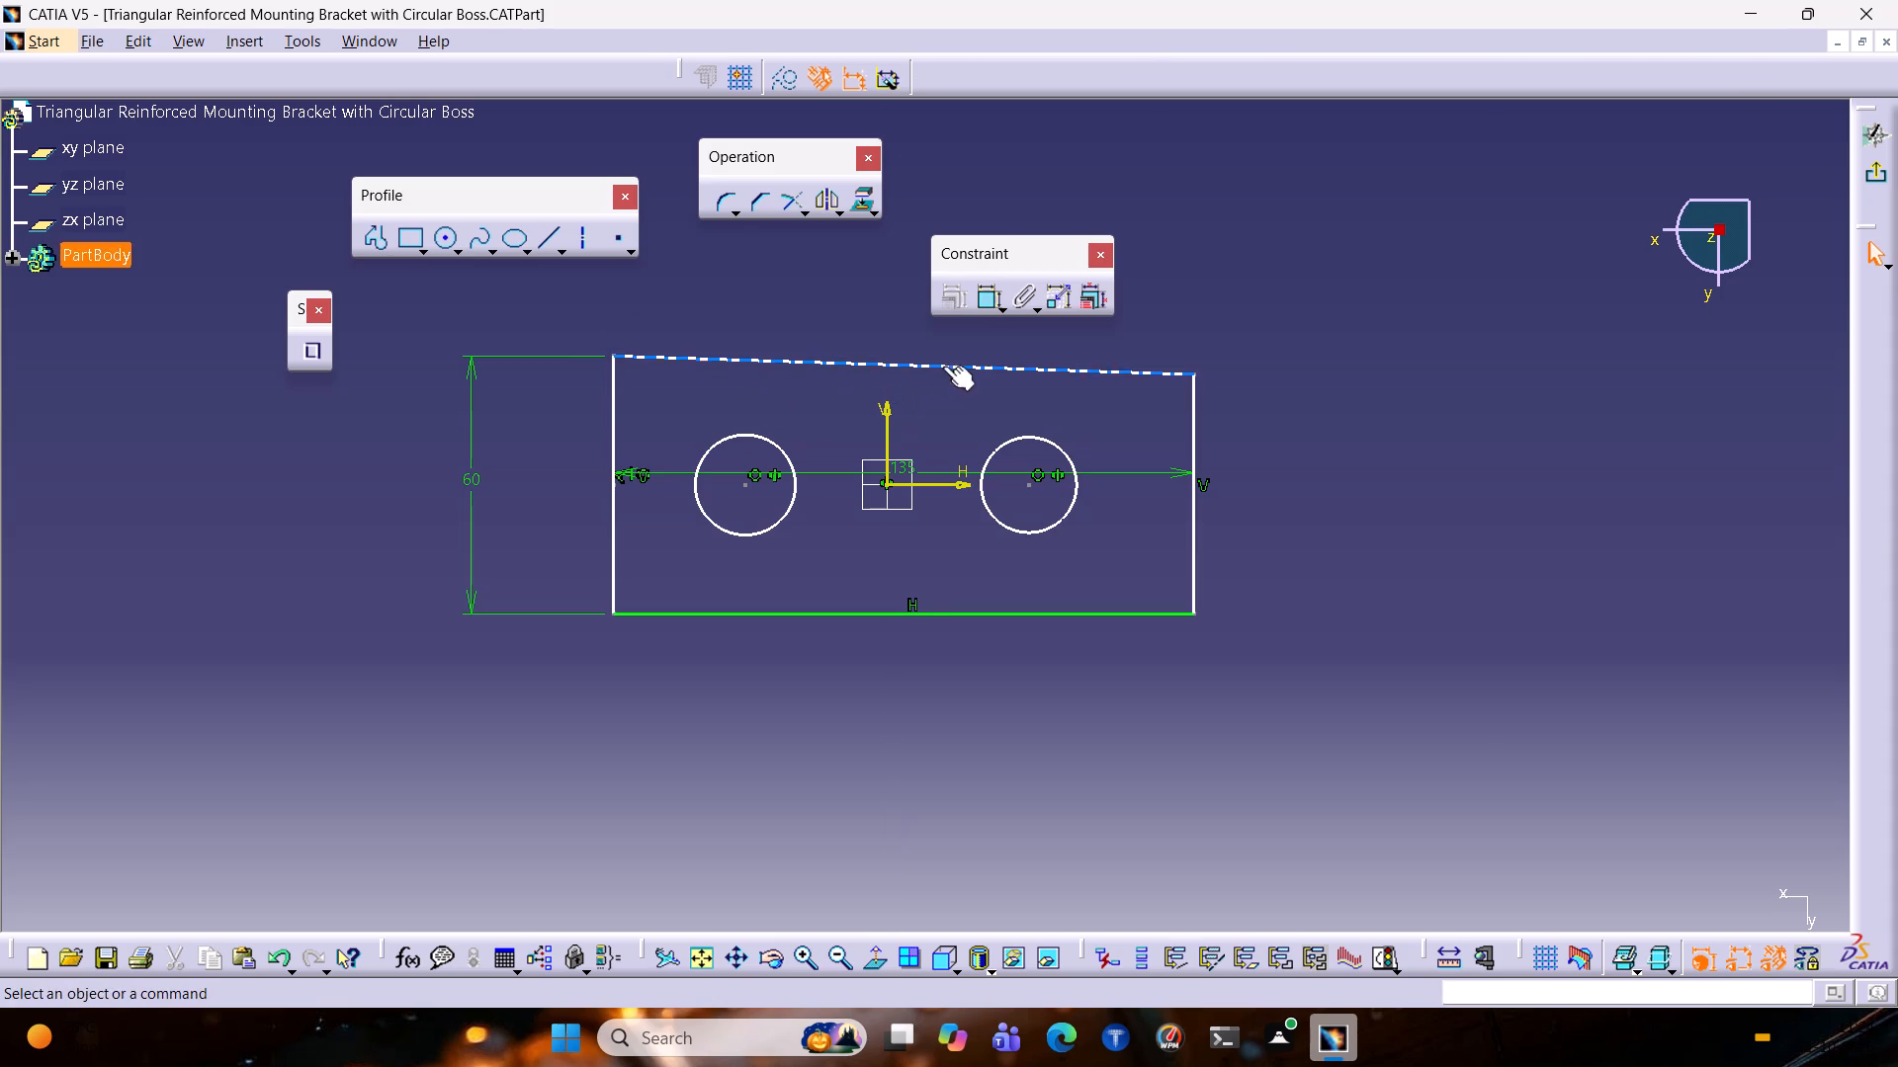
Apply a Horizontal constraint to the slanted upper edge of the outline.
click(933, 361)
click(933, 370)
click(931, 293)
click(963, 301)
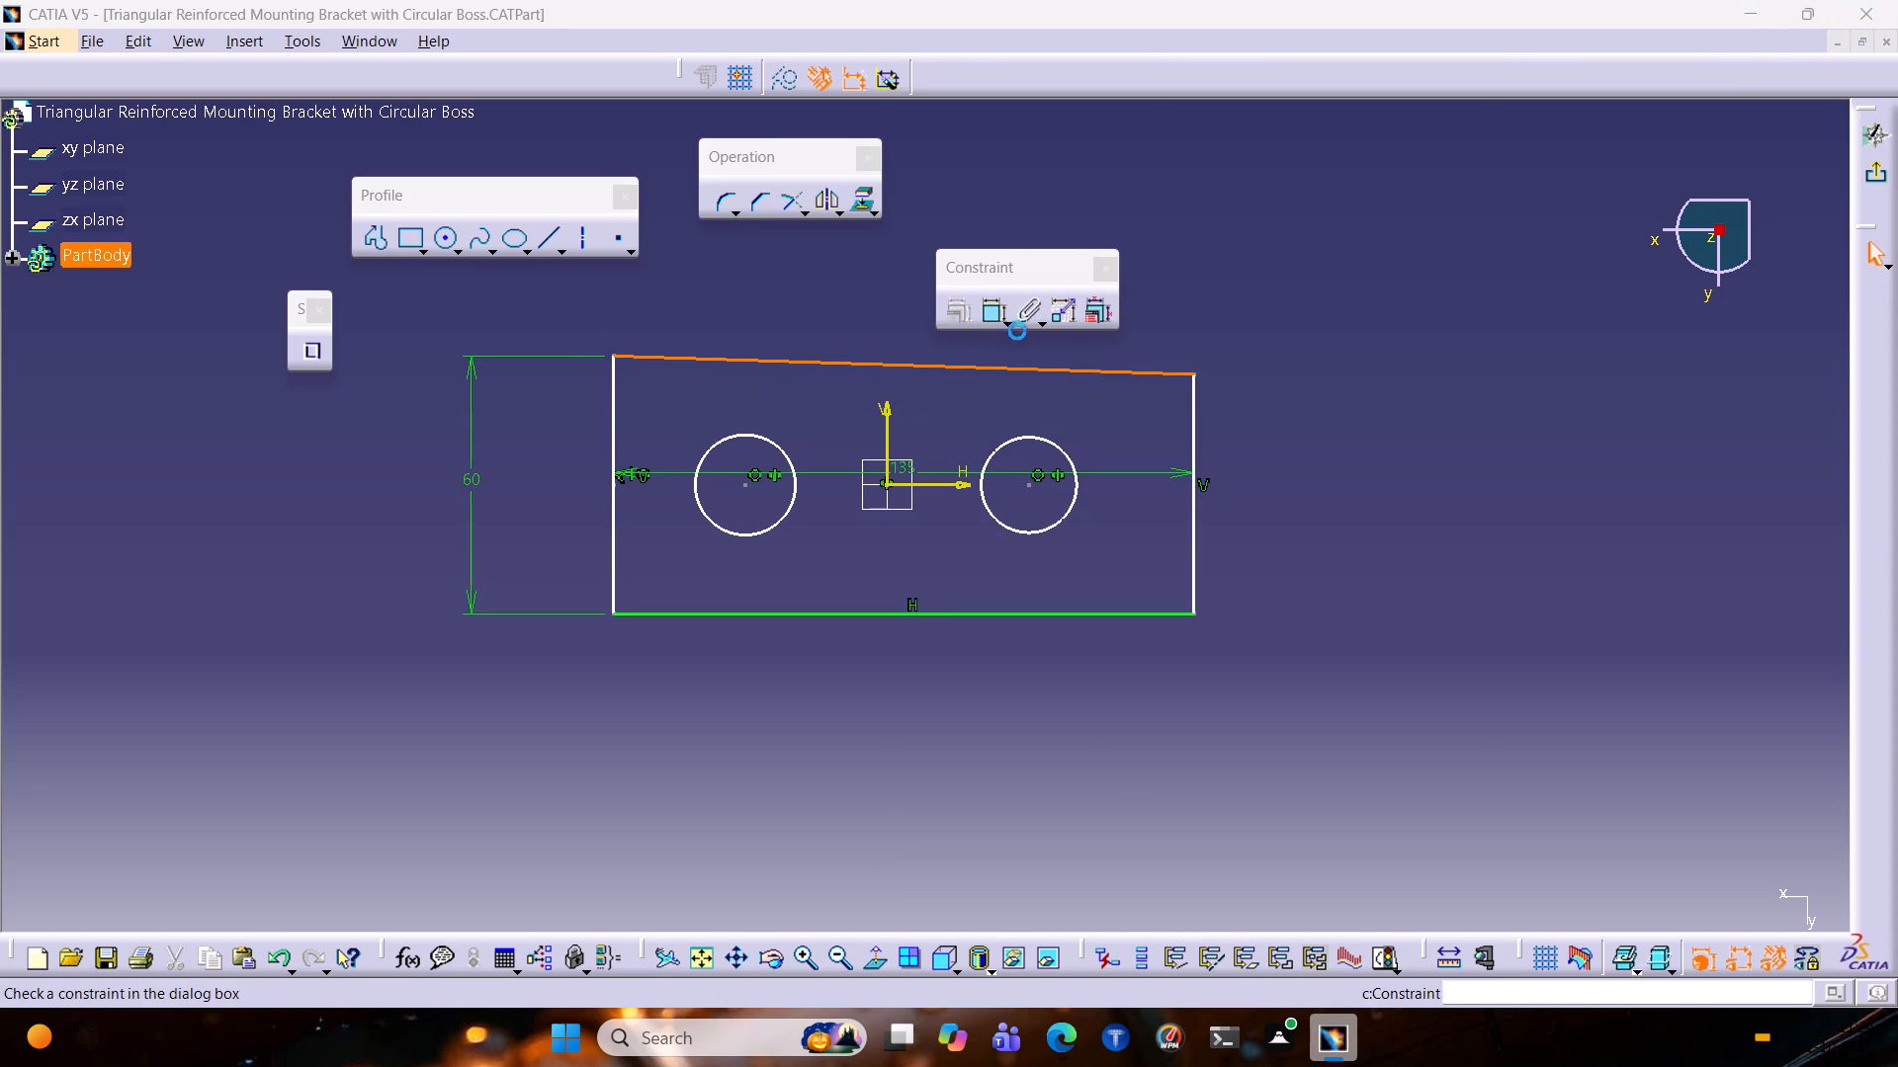
click(1754, 724)
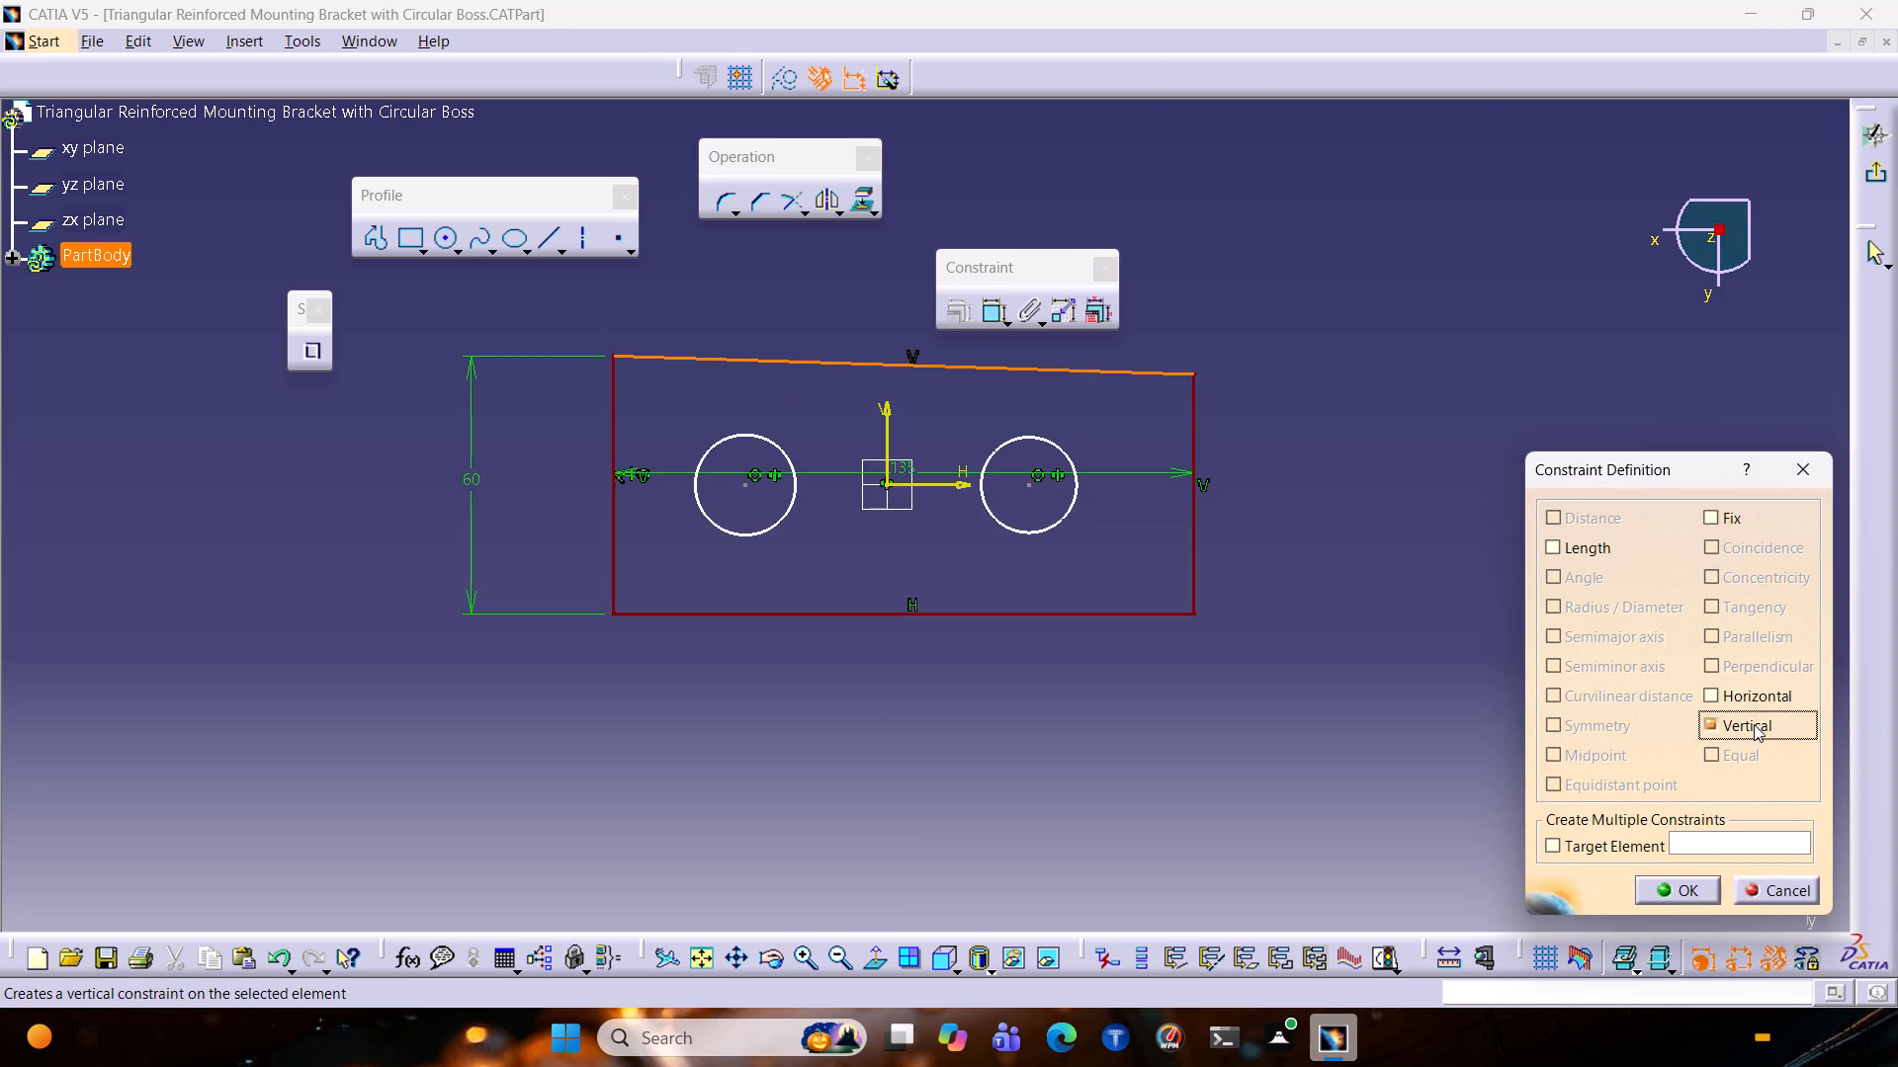
click(1754, 724)
click(1759, 694)
click(1684, 897)
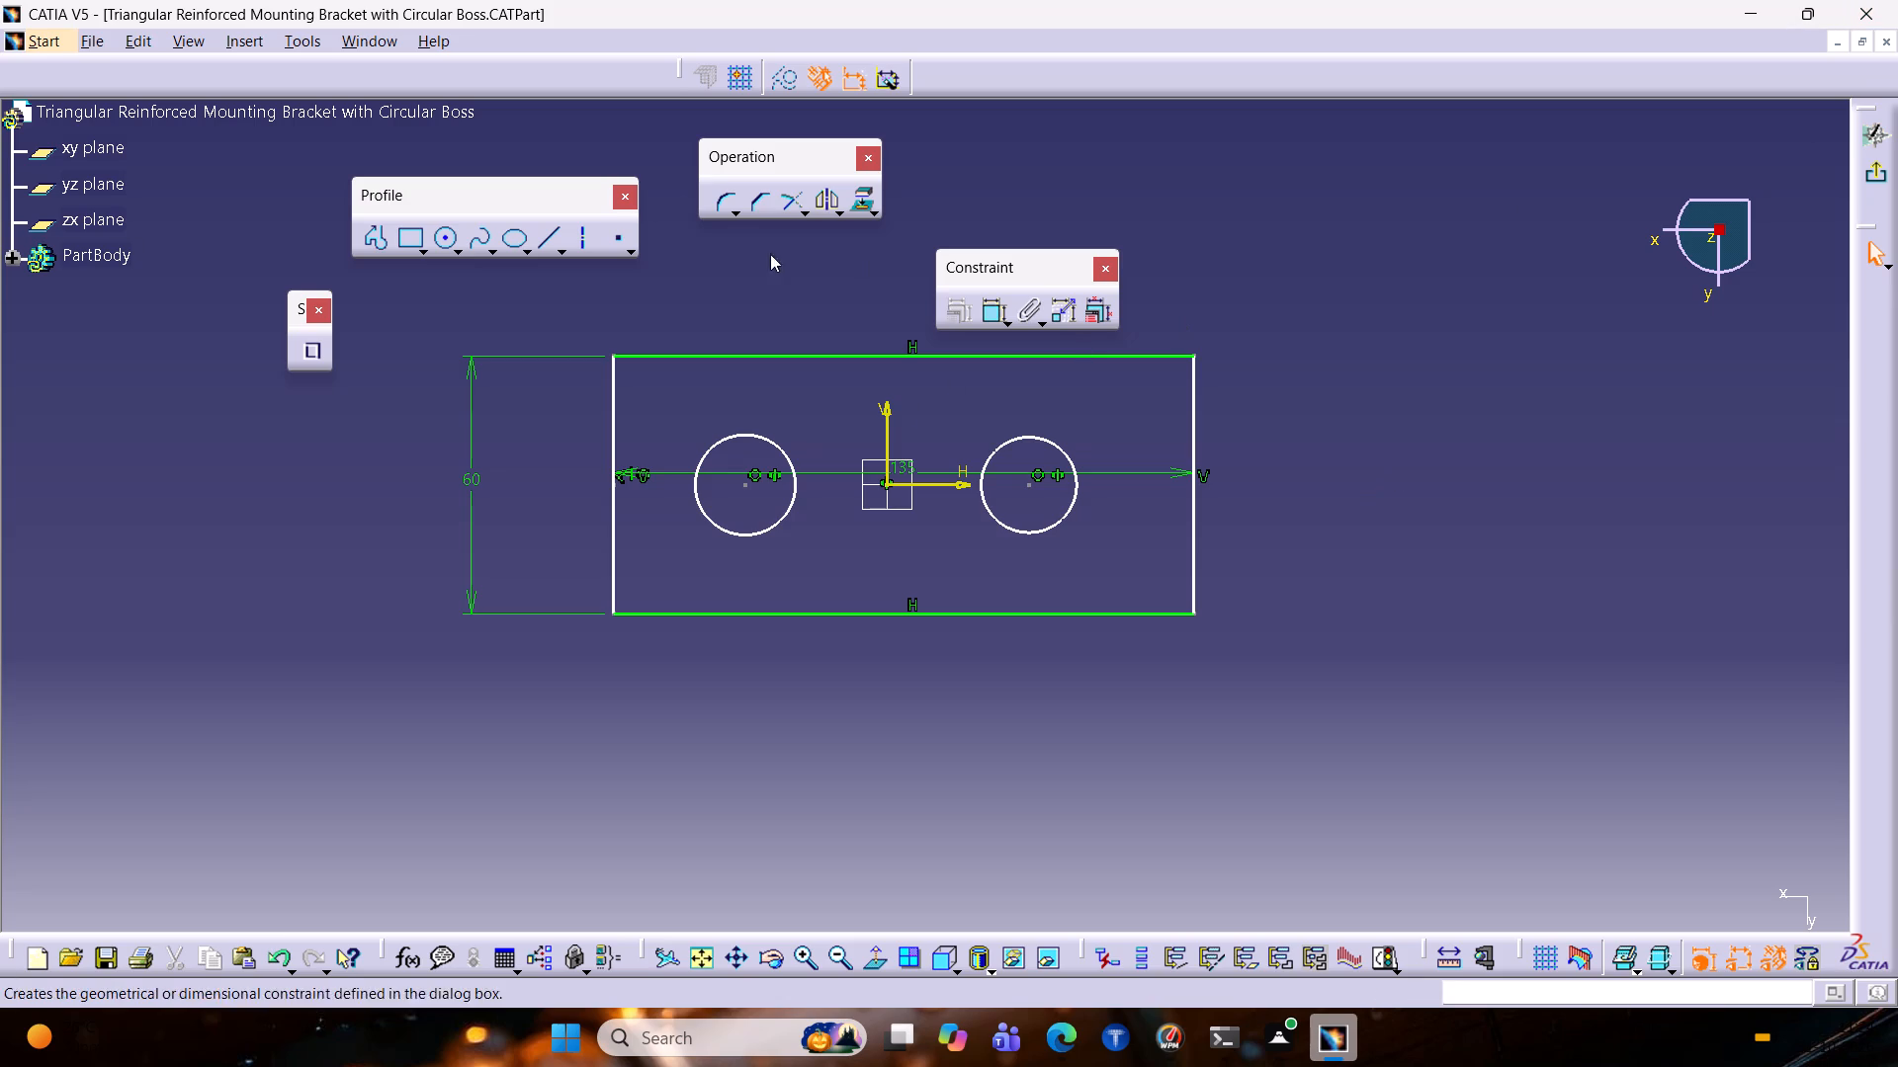
Dimension the circle nearer the 60 mm line with a diameter of 20 mm.
click(779, 519)
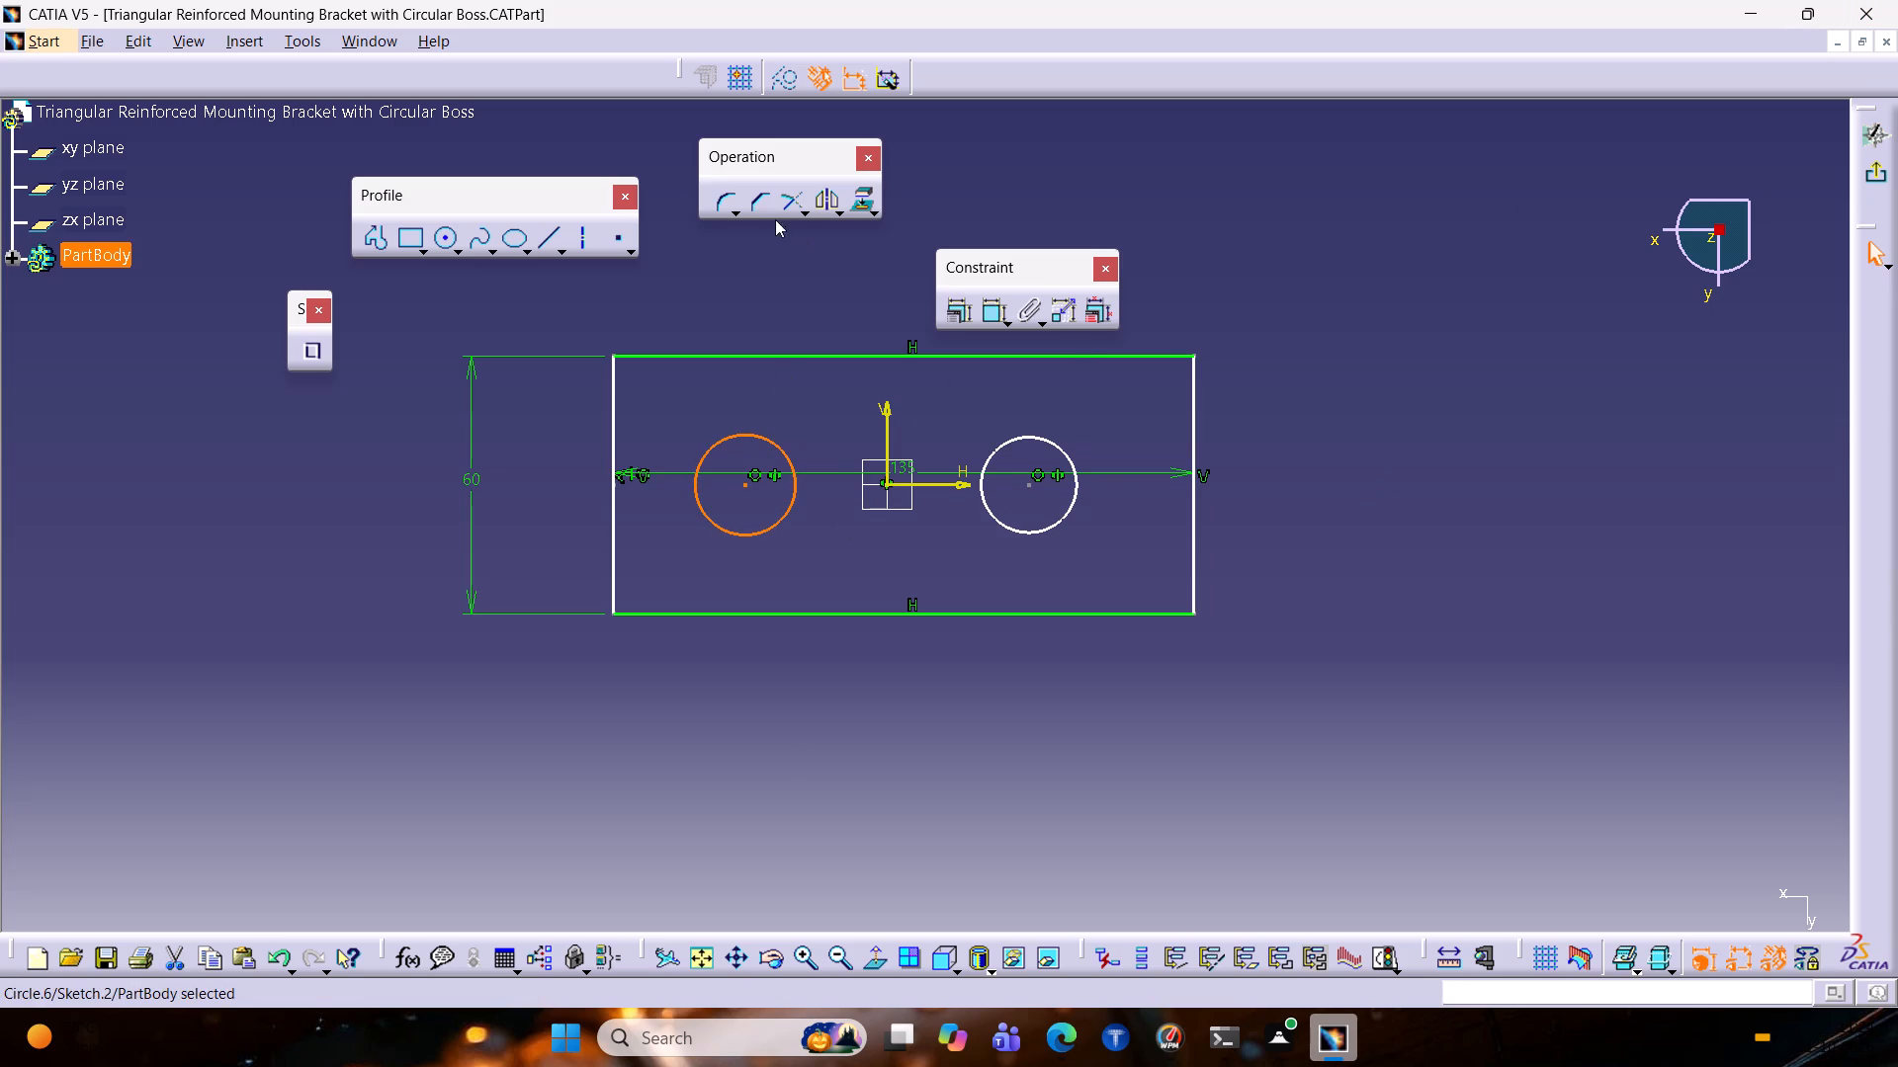
click(992, 304)
click(653, 674)
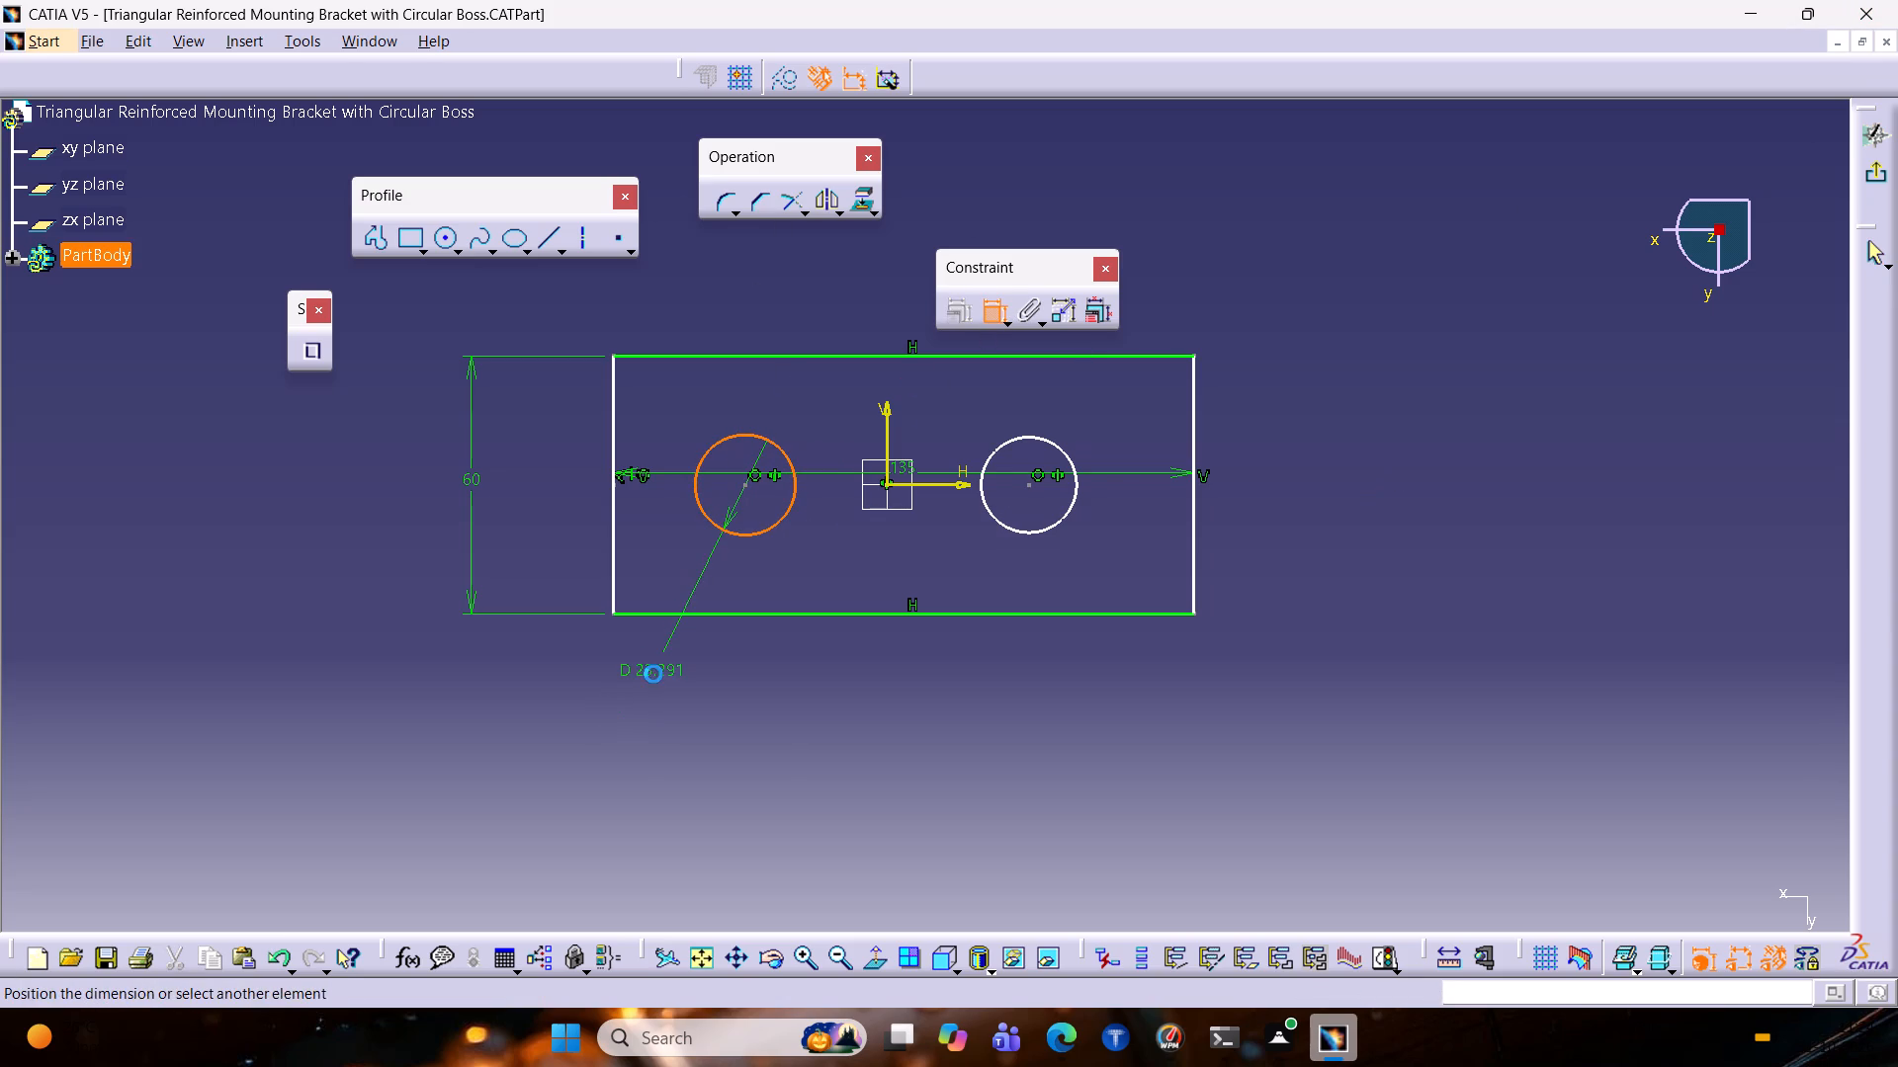
double_click(650, 670)
text(20)
key(Return)
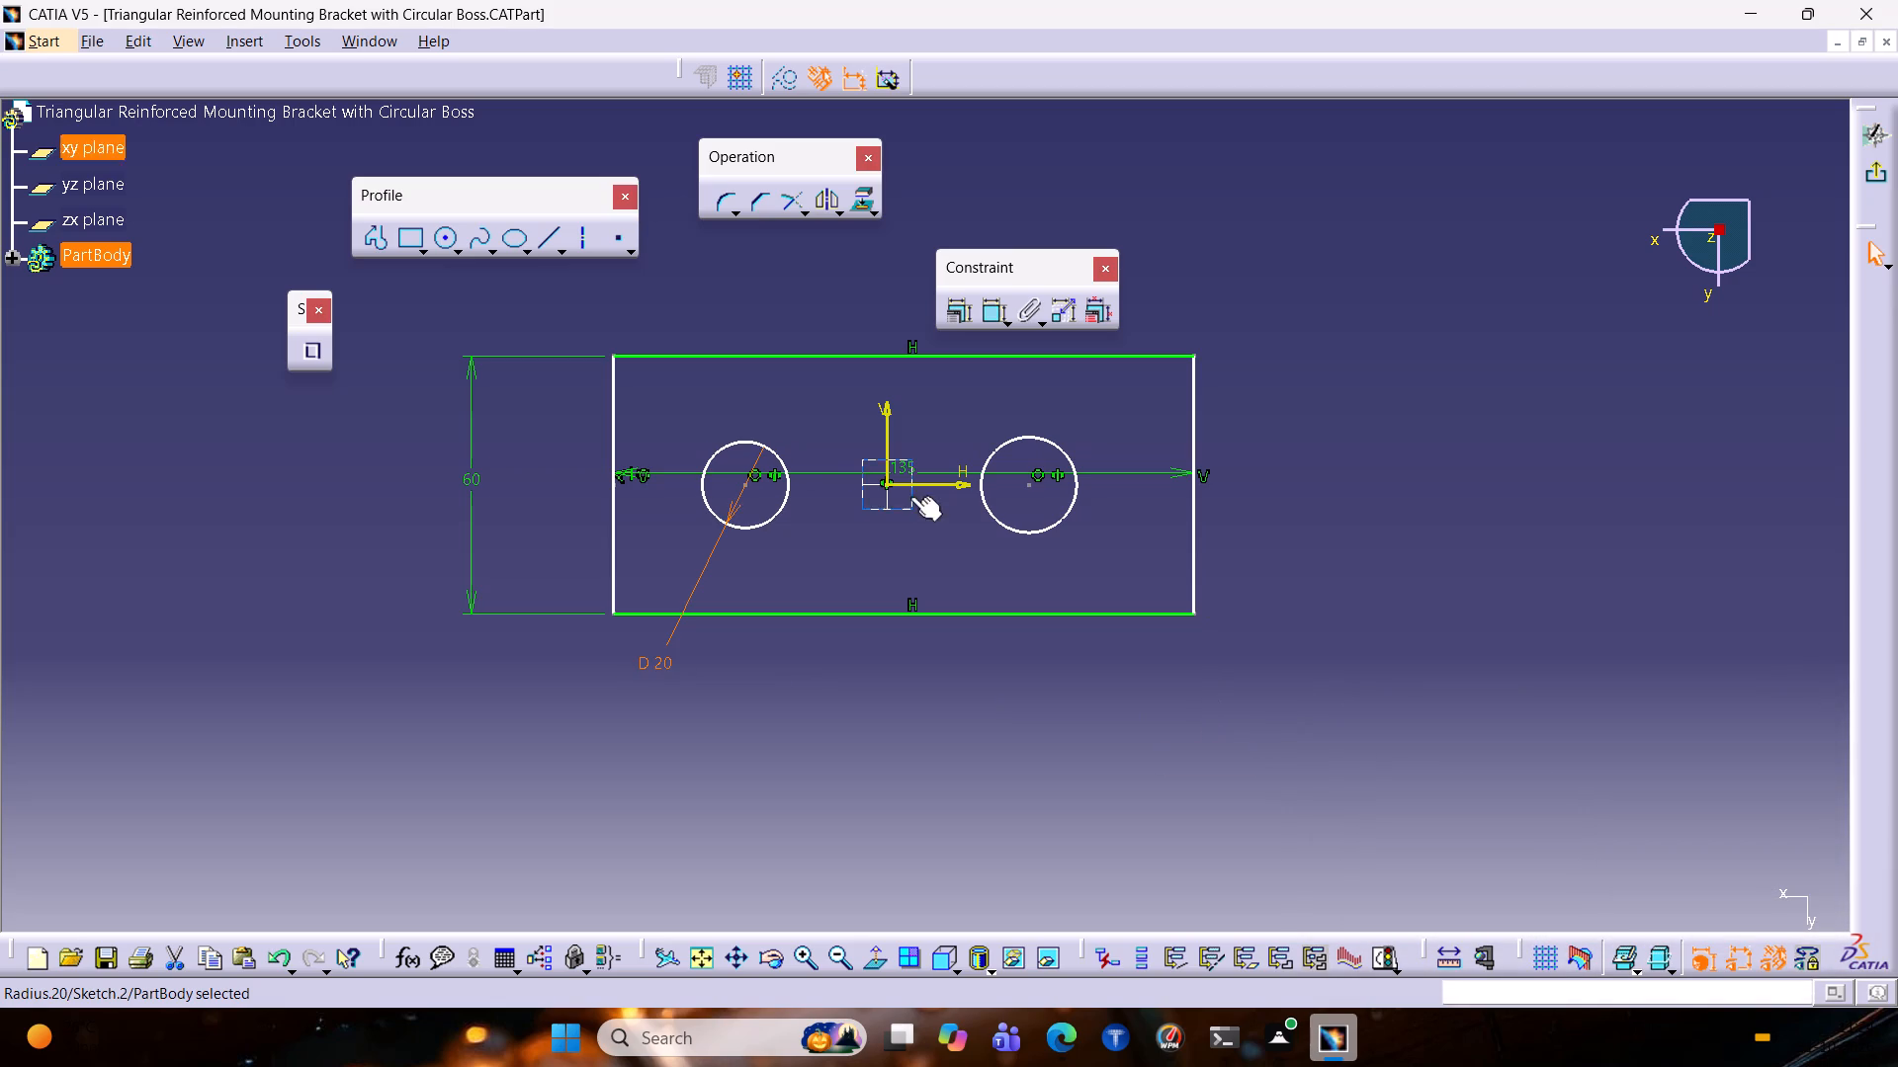
Apply an Equal constraint between the two circles.
click(783, 504)
ctrl+click(983, 515)
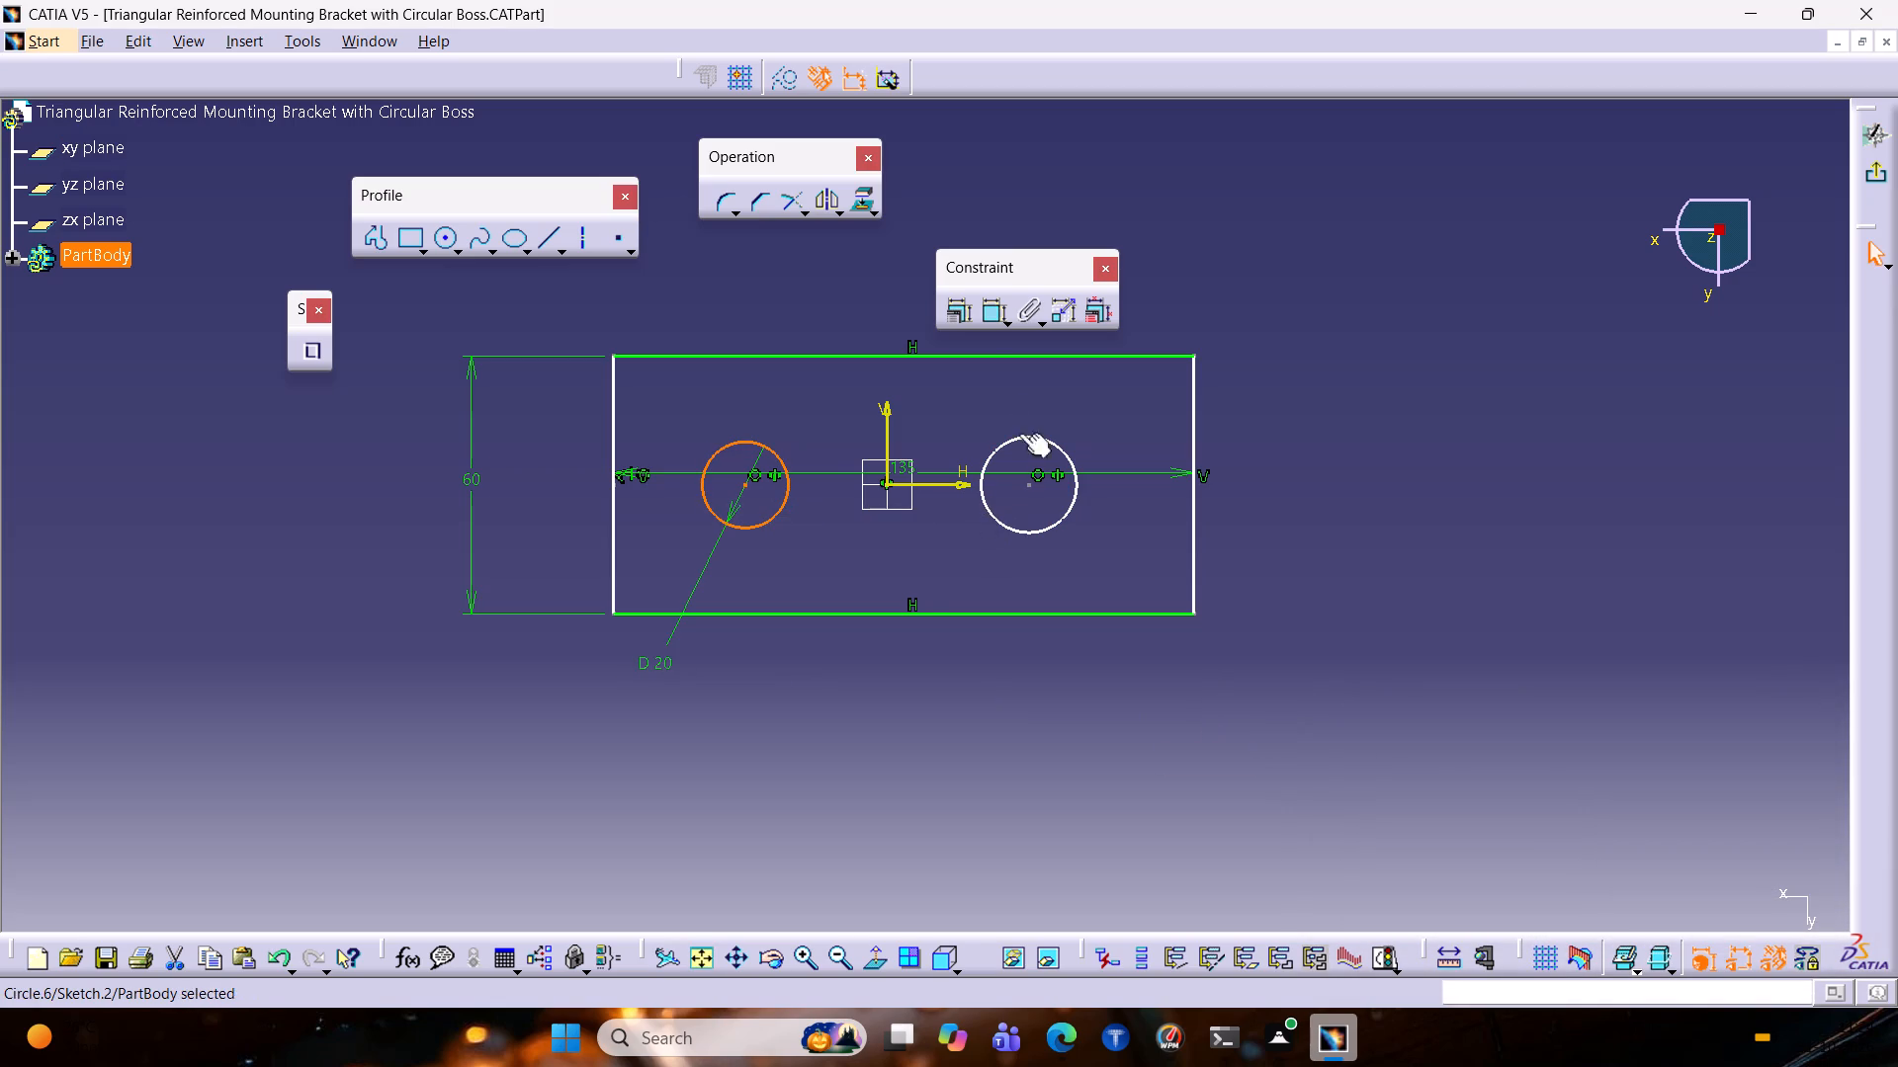
ctrl+click(979, 504)
ctrl+click(984, 503)
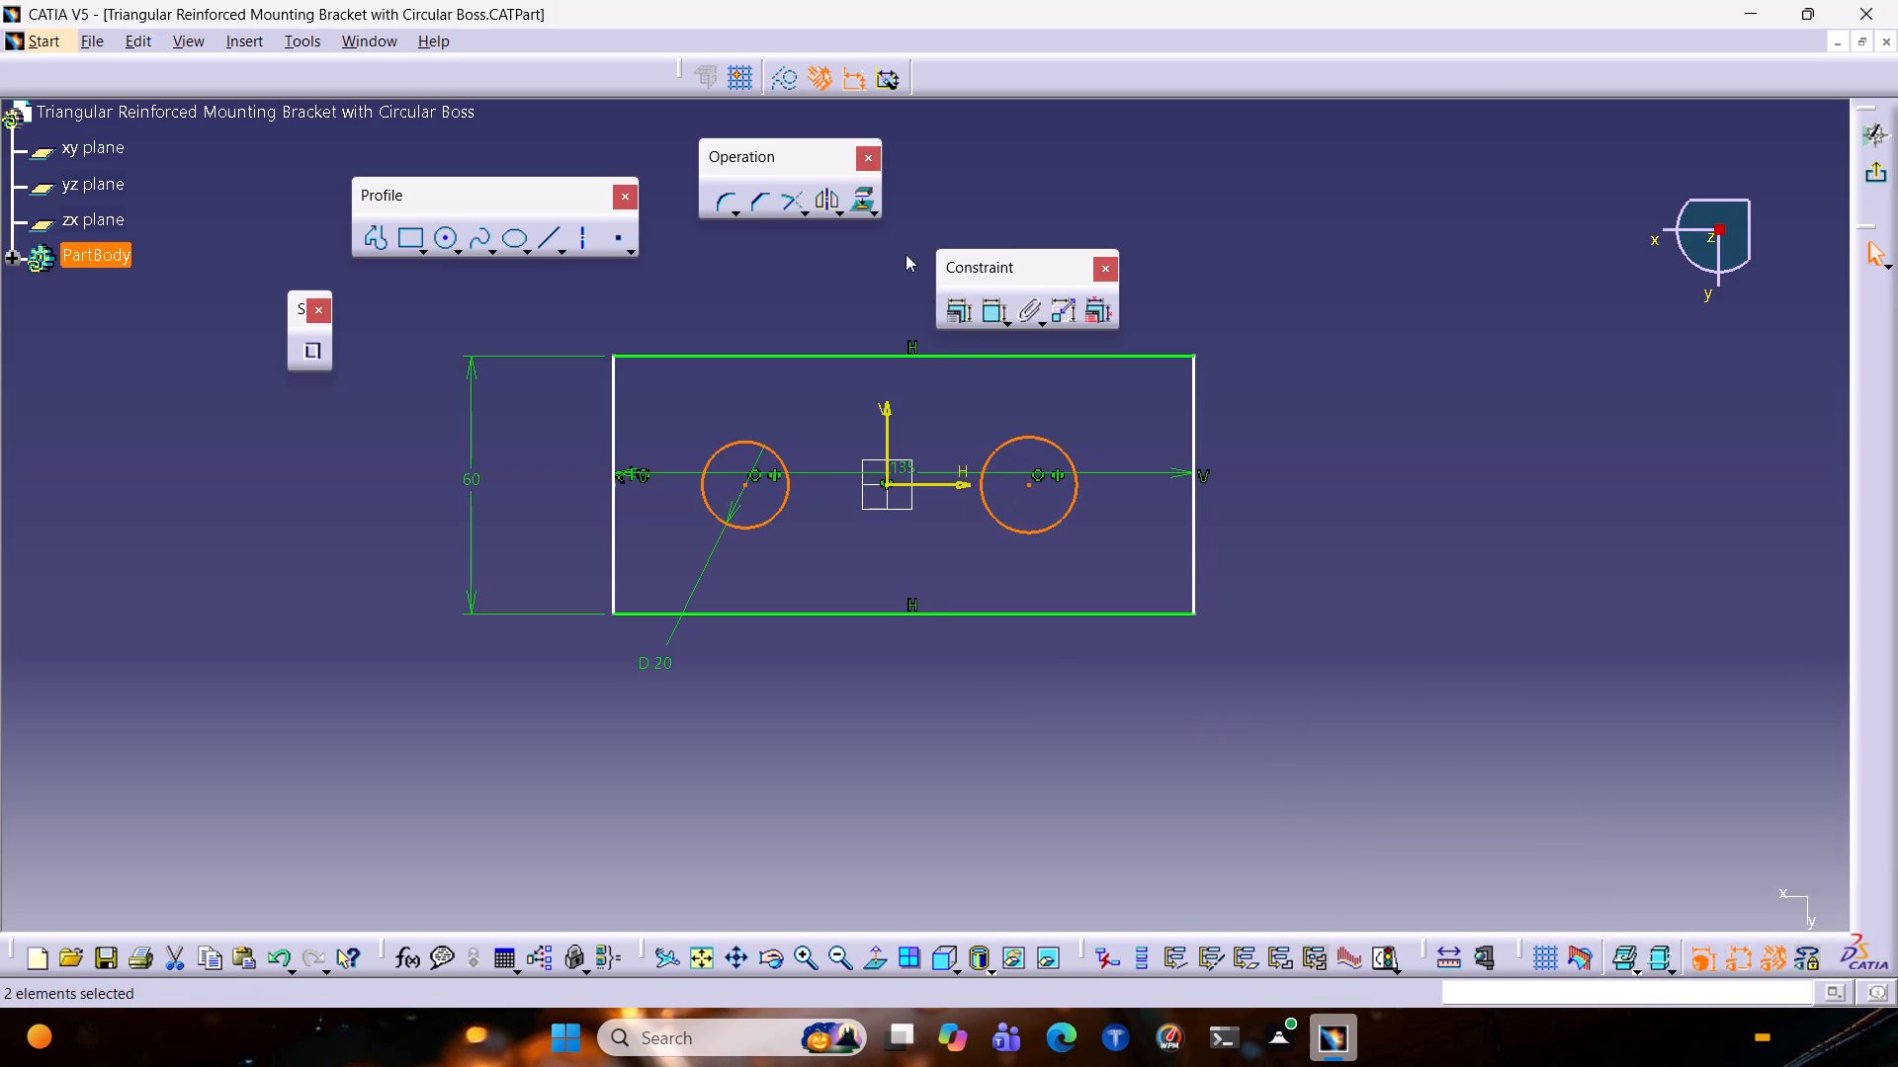
click(948, 309)
click(1725, 747)
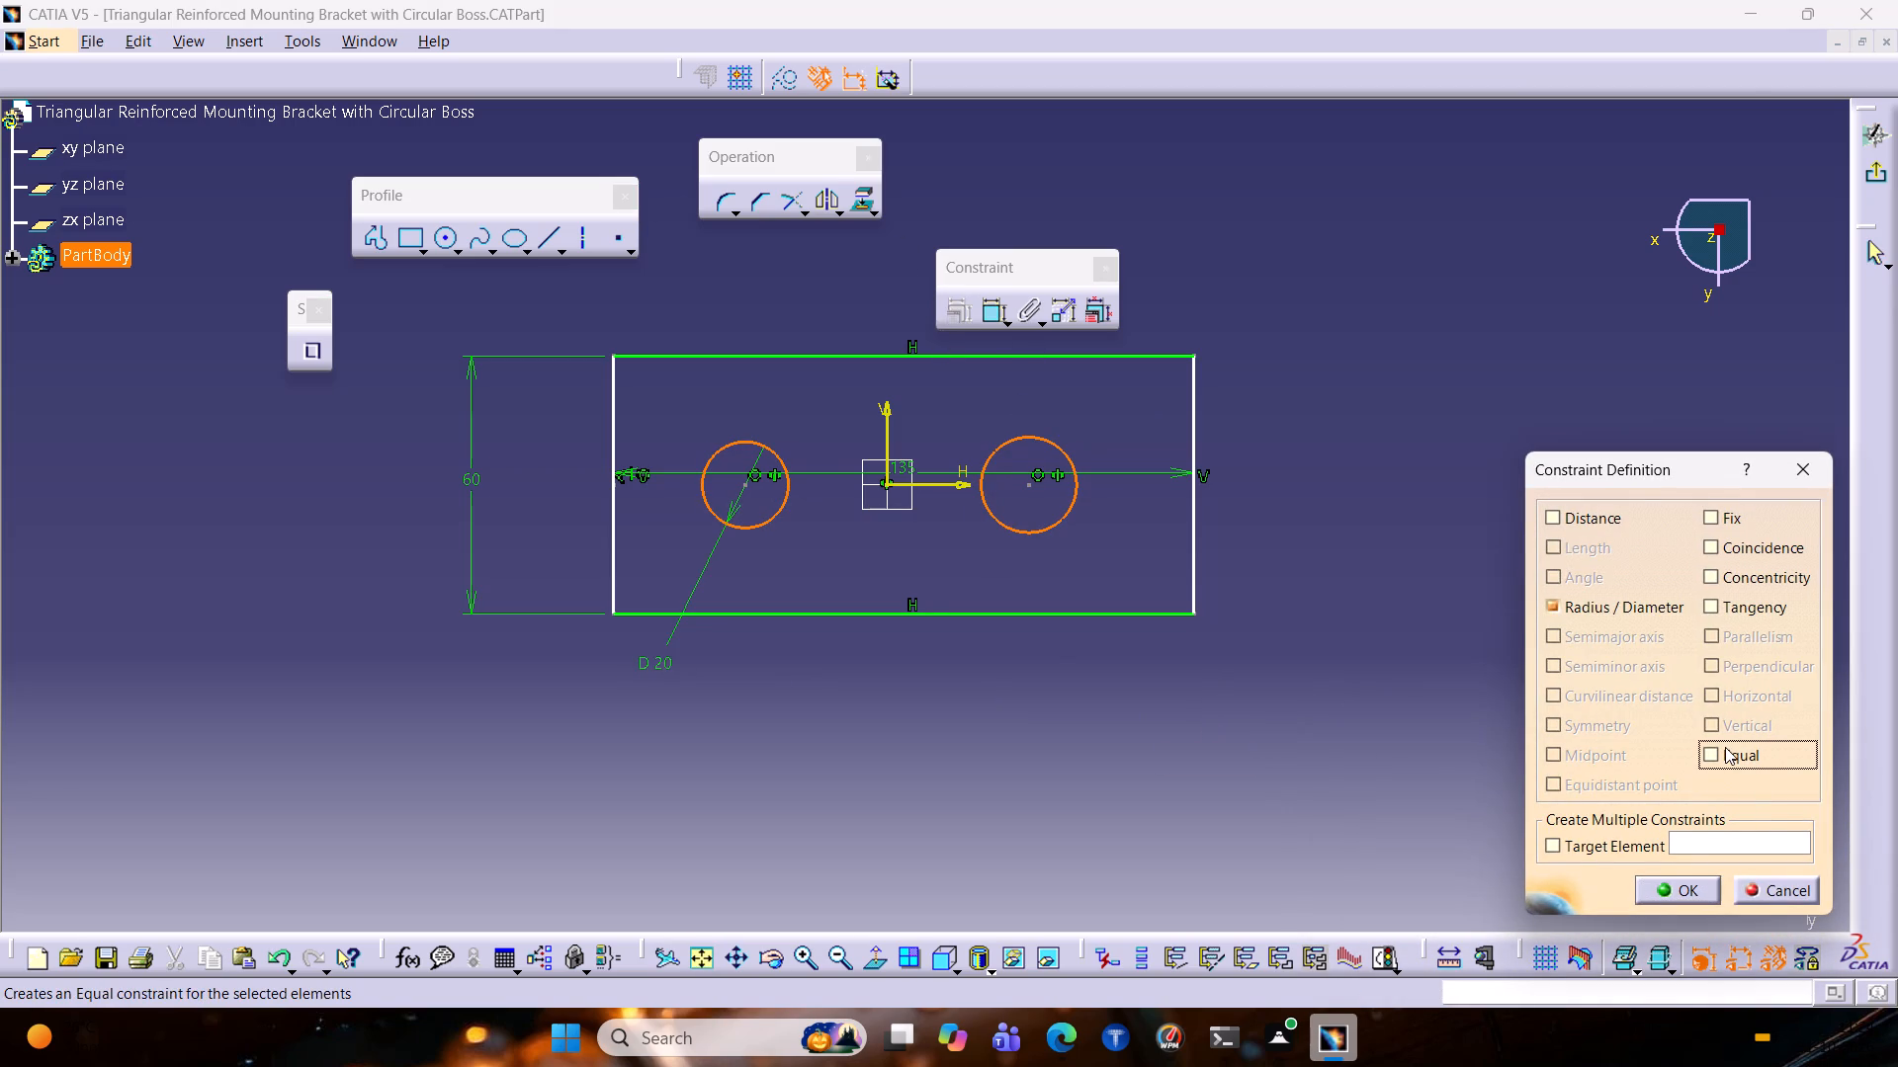
click(1660, 889)
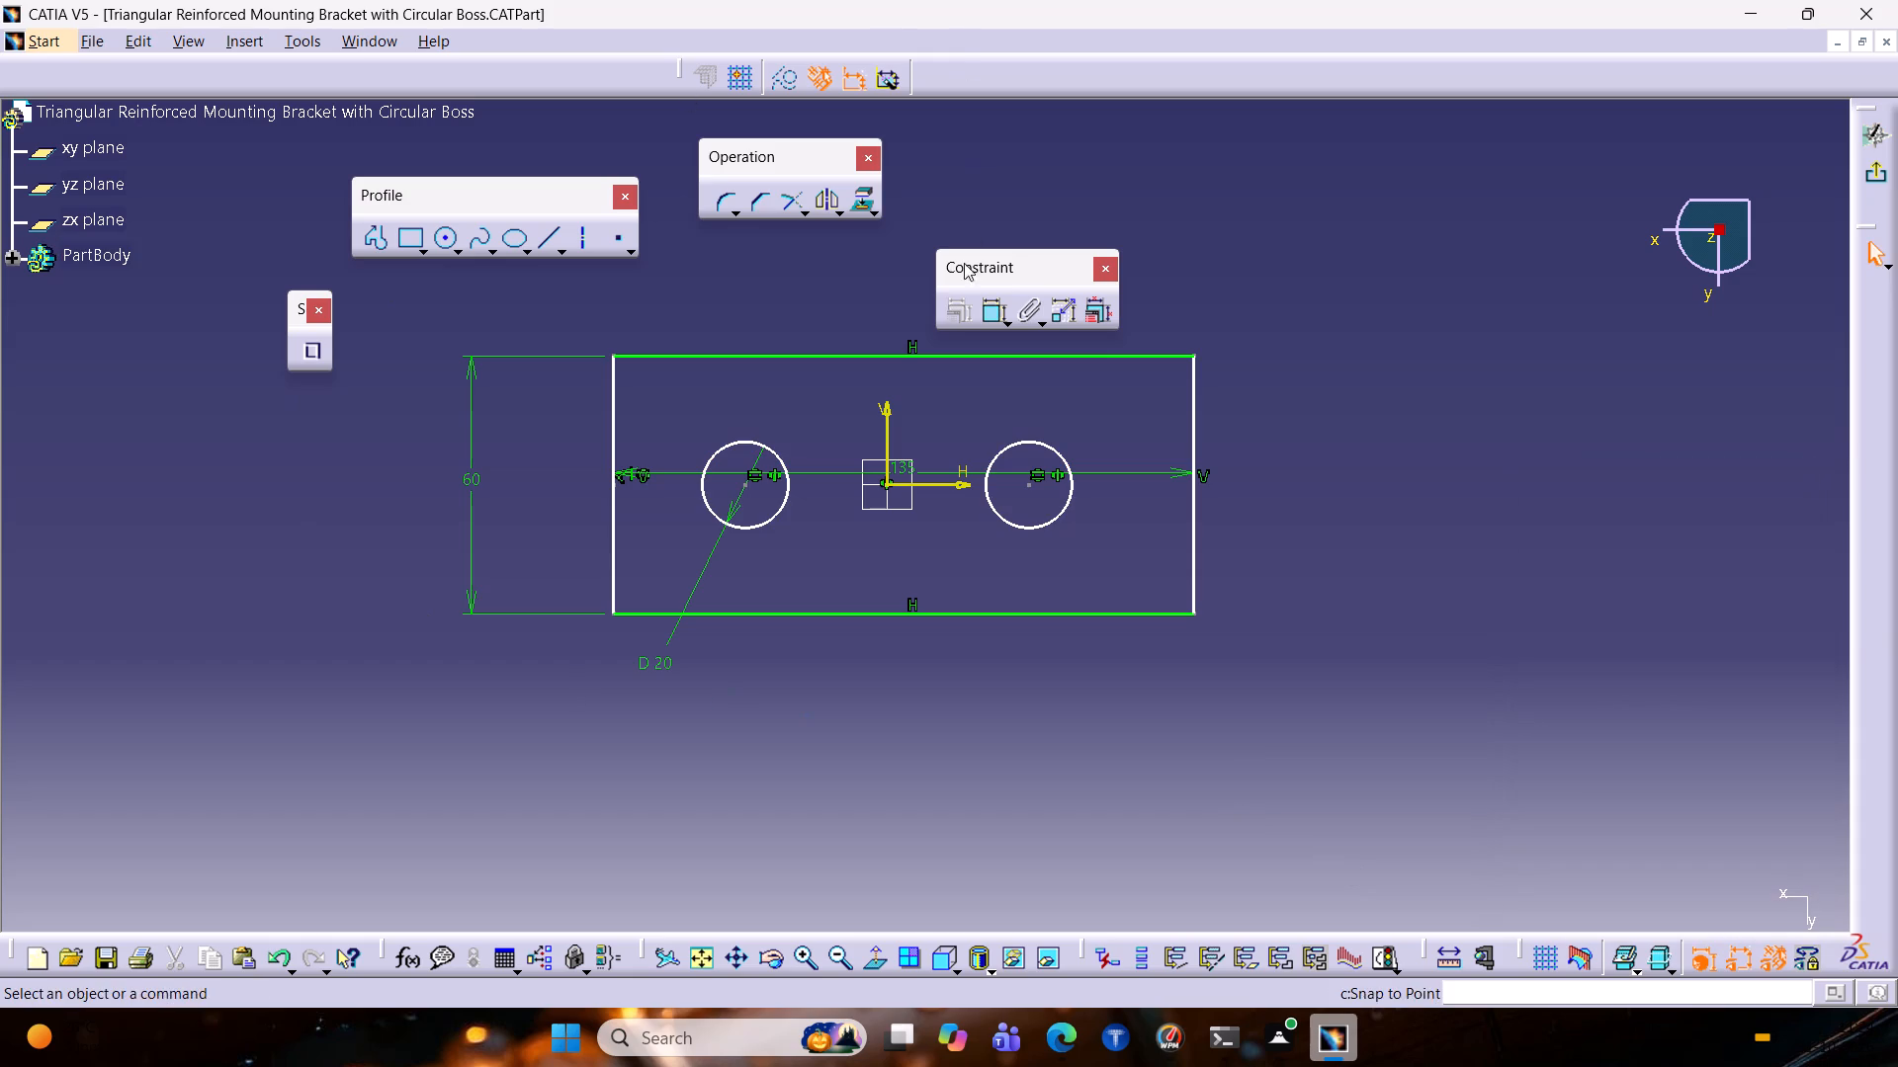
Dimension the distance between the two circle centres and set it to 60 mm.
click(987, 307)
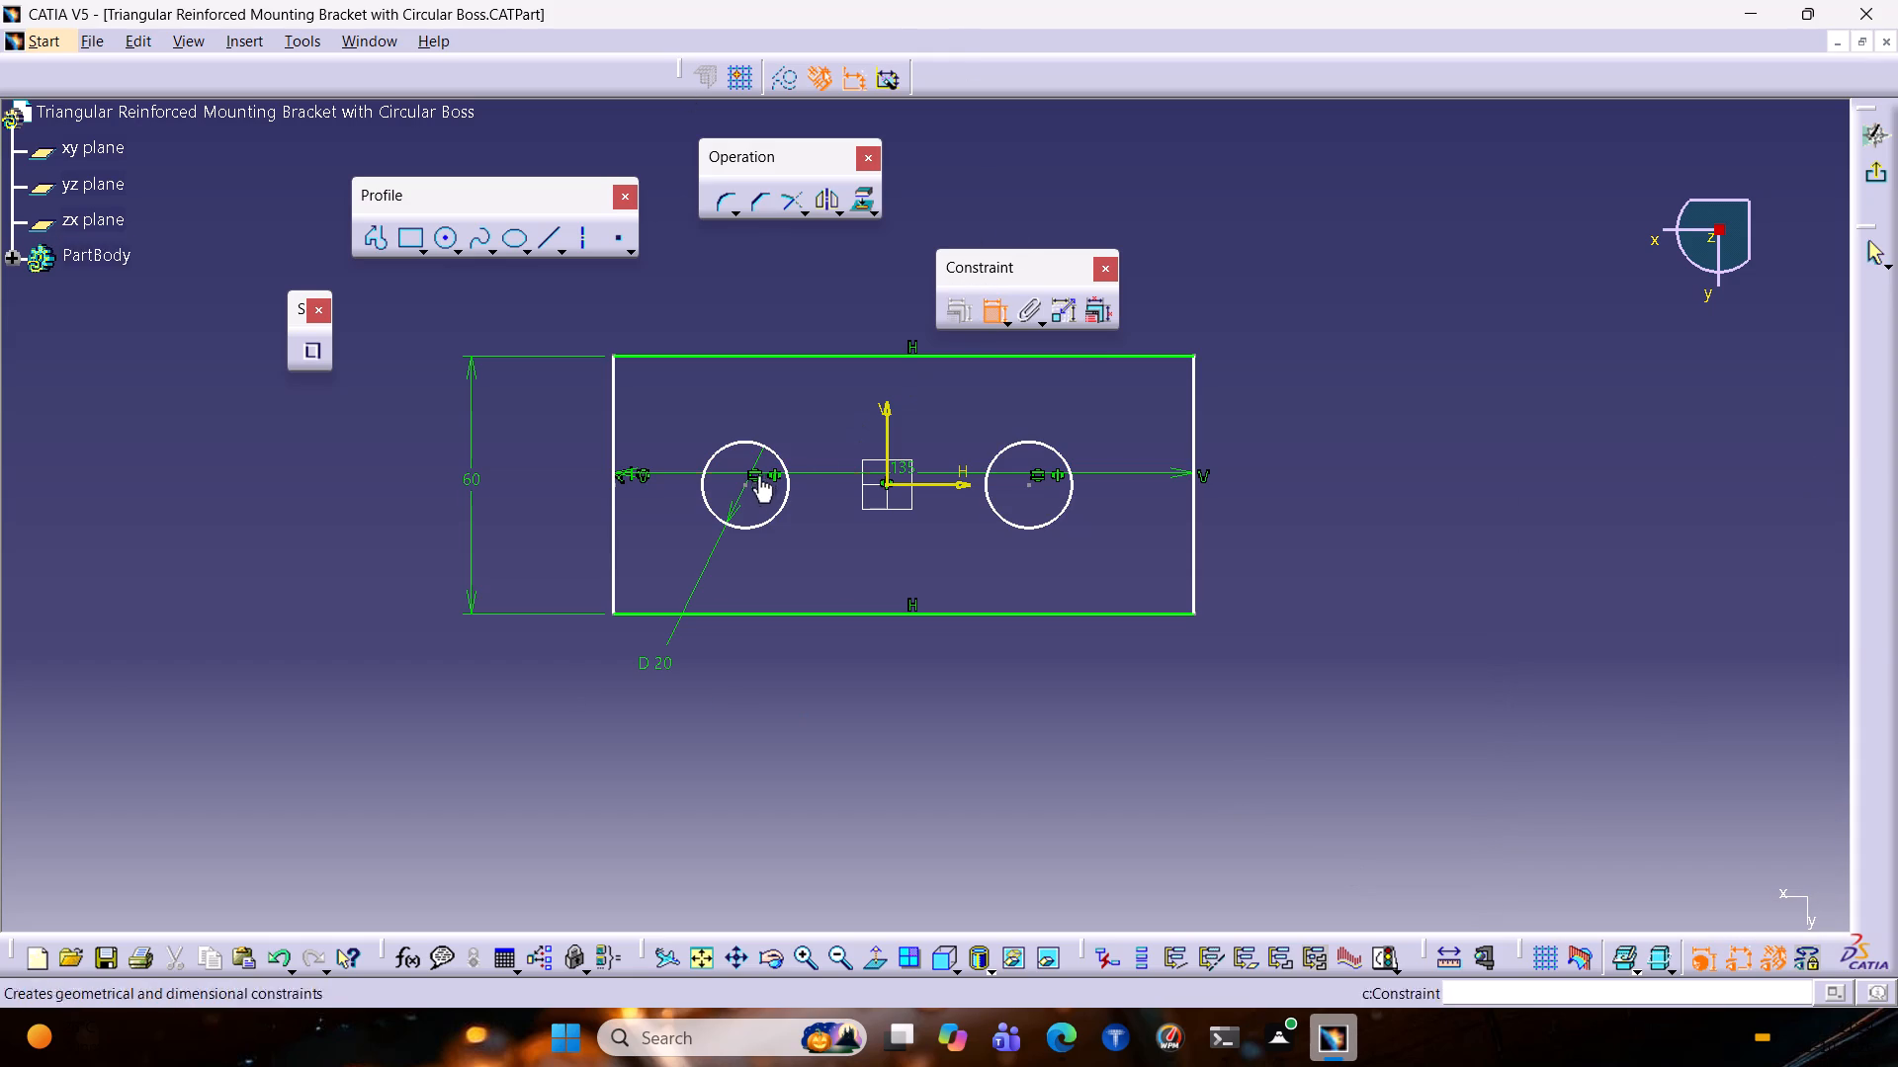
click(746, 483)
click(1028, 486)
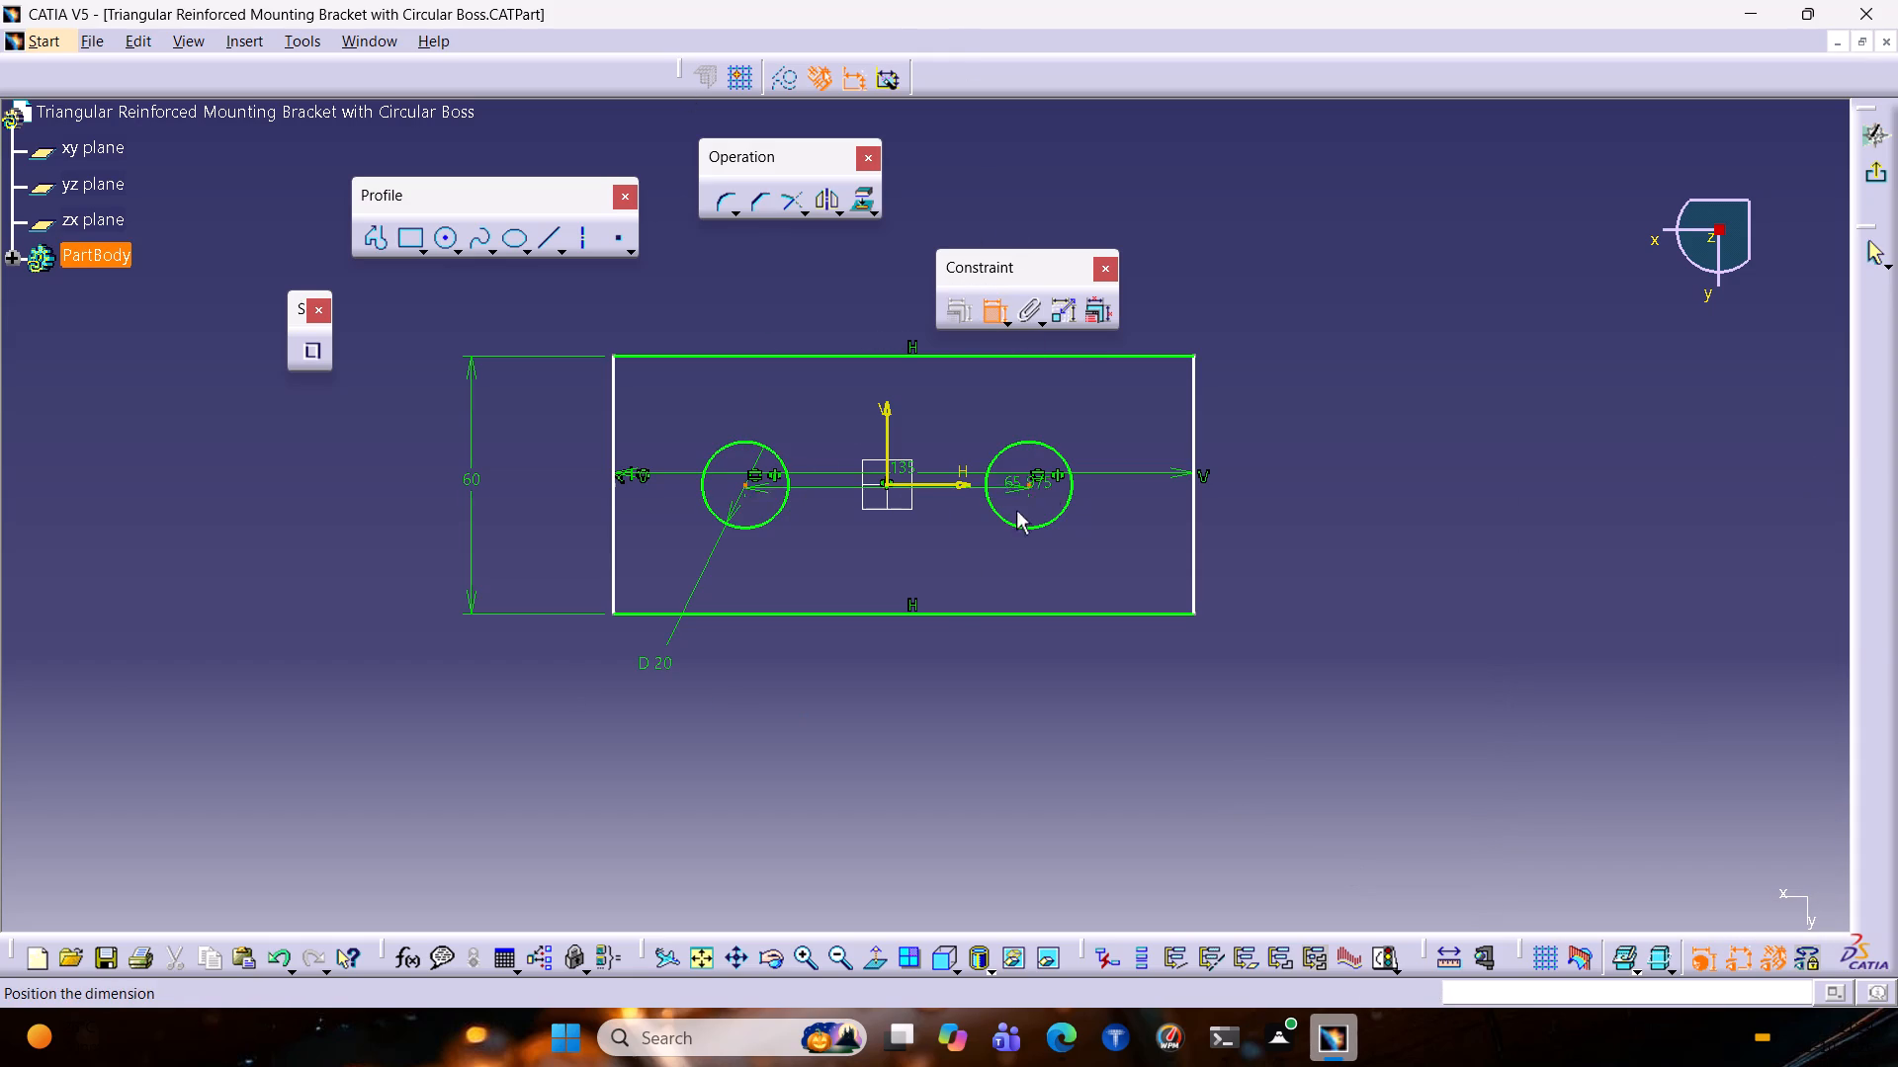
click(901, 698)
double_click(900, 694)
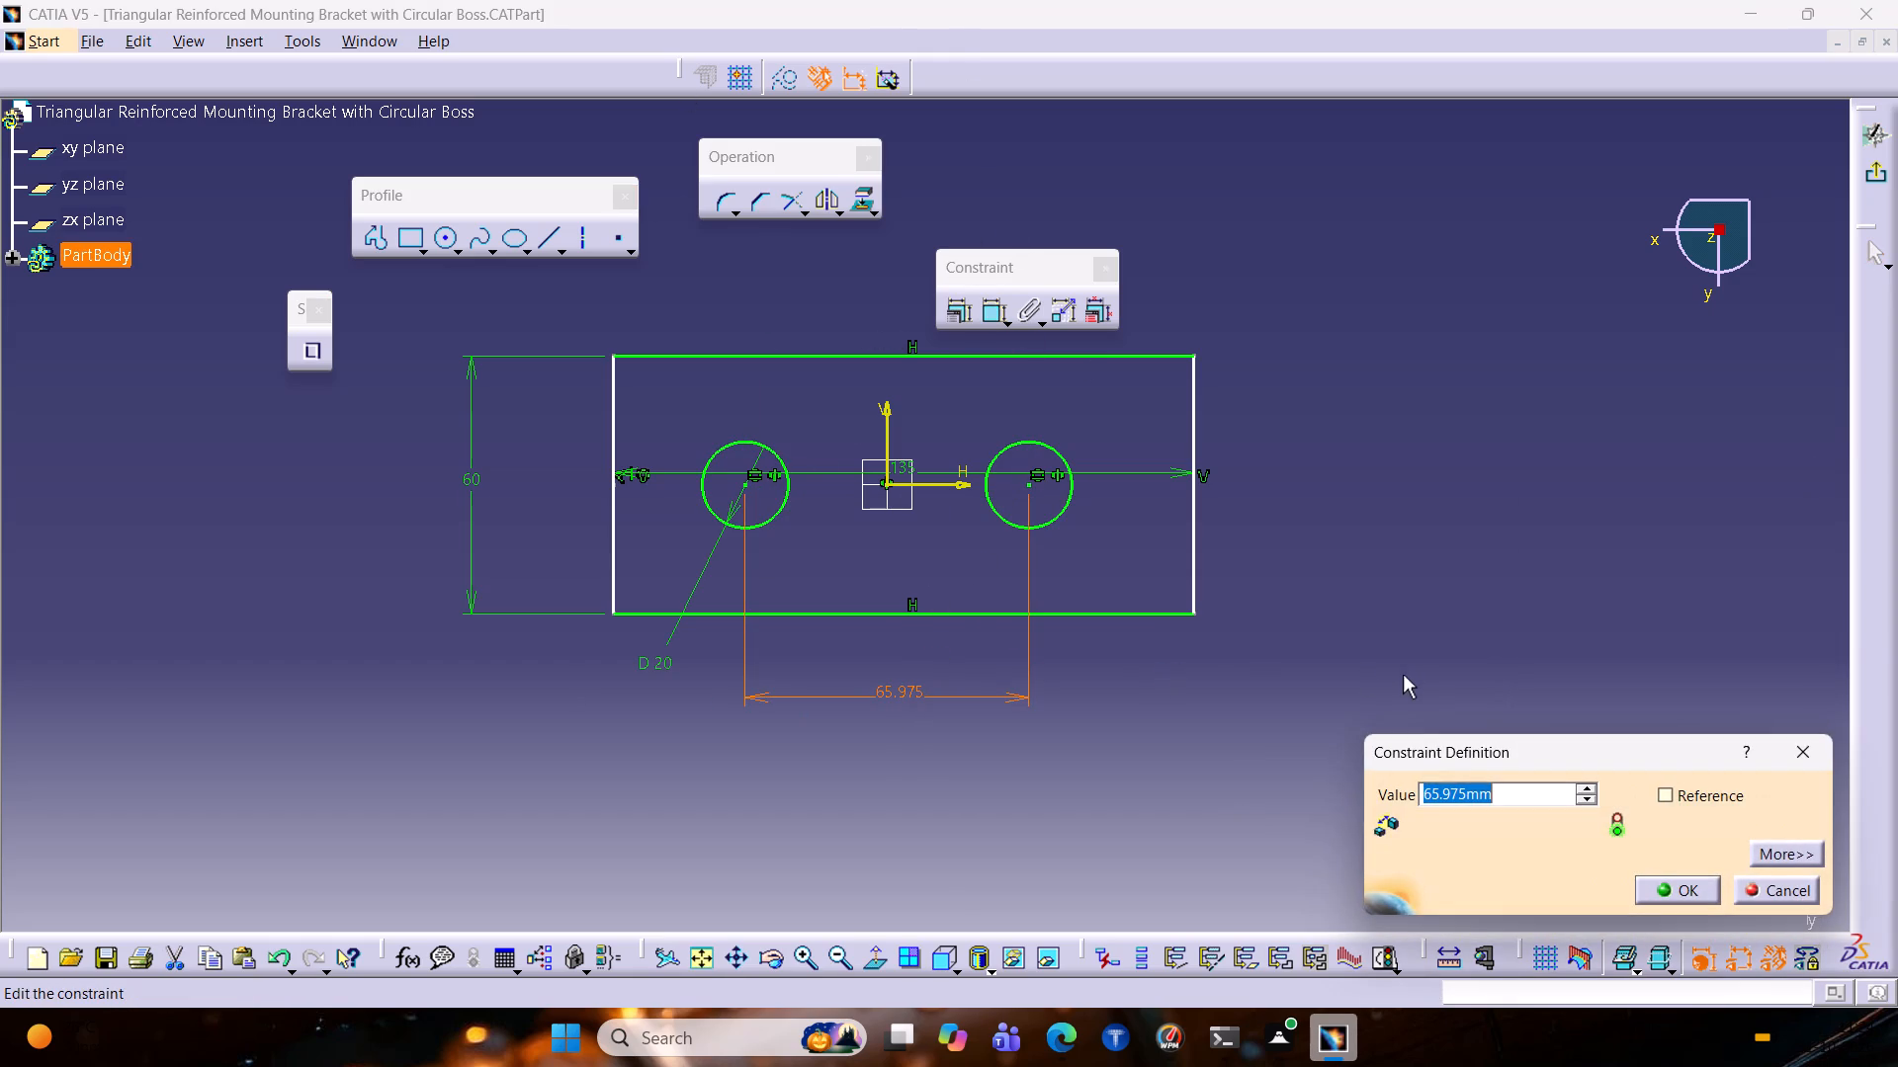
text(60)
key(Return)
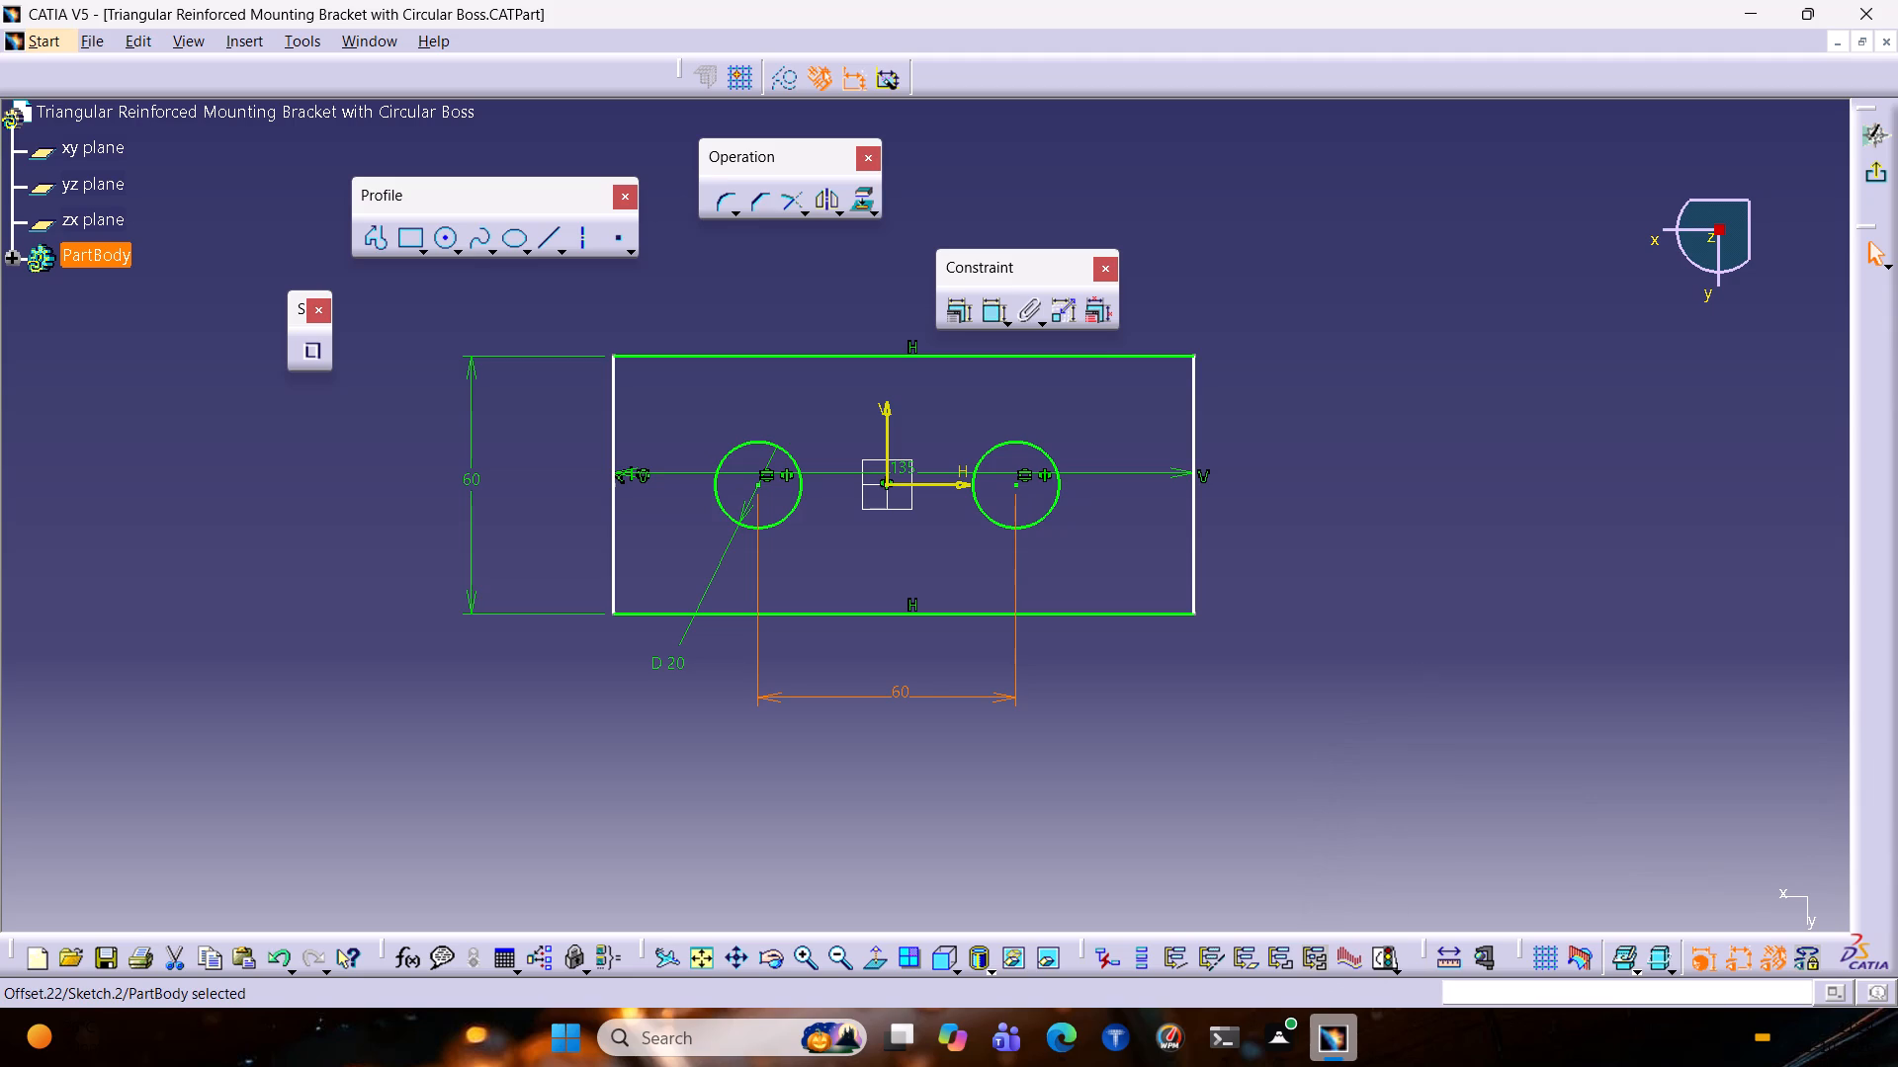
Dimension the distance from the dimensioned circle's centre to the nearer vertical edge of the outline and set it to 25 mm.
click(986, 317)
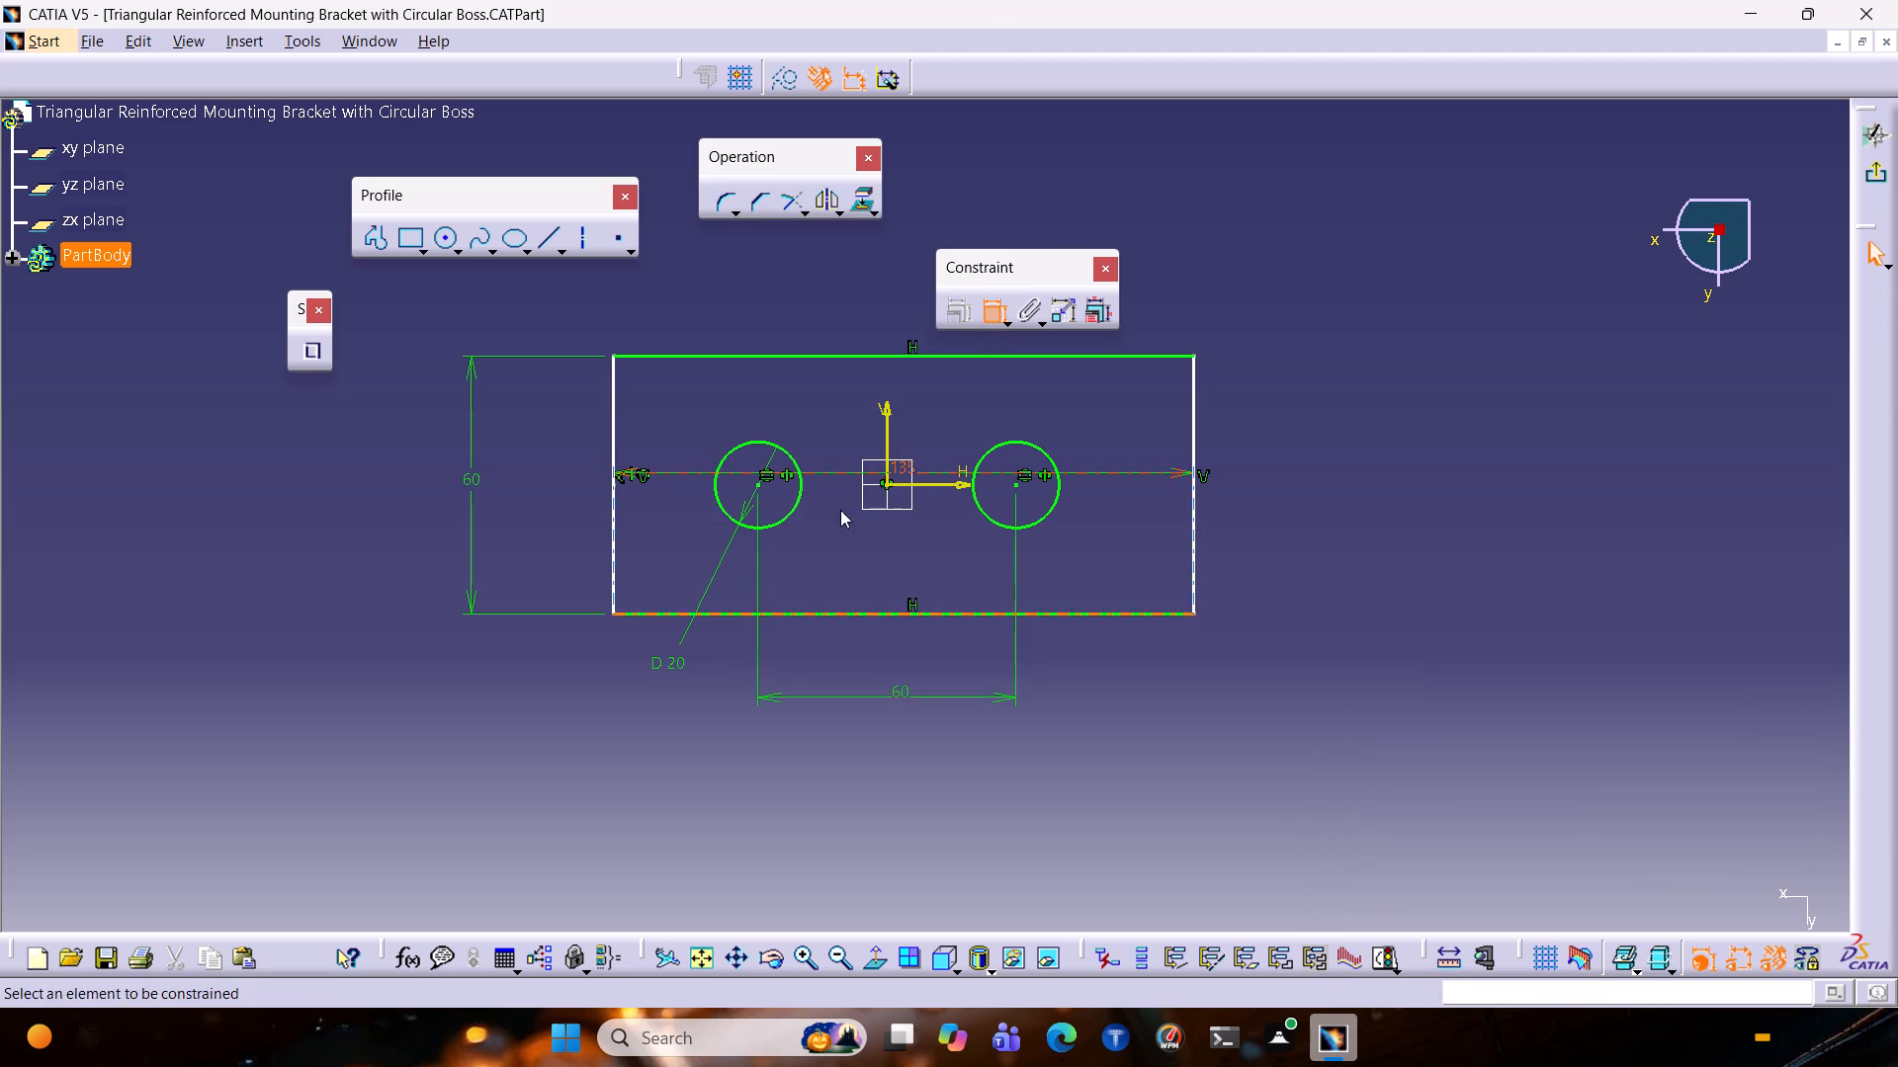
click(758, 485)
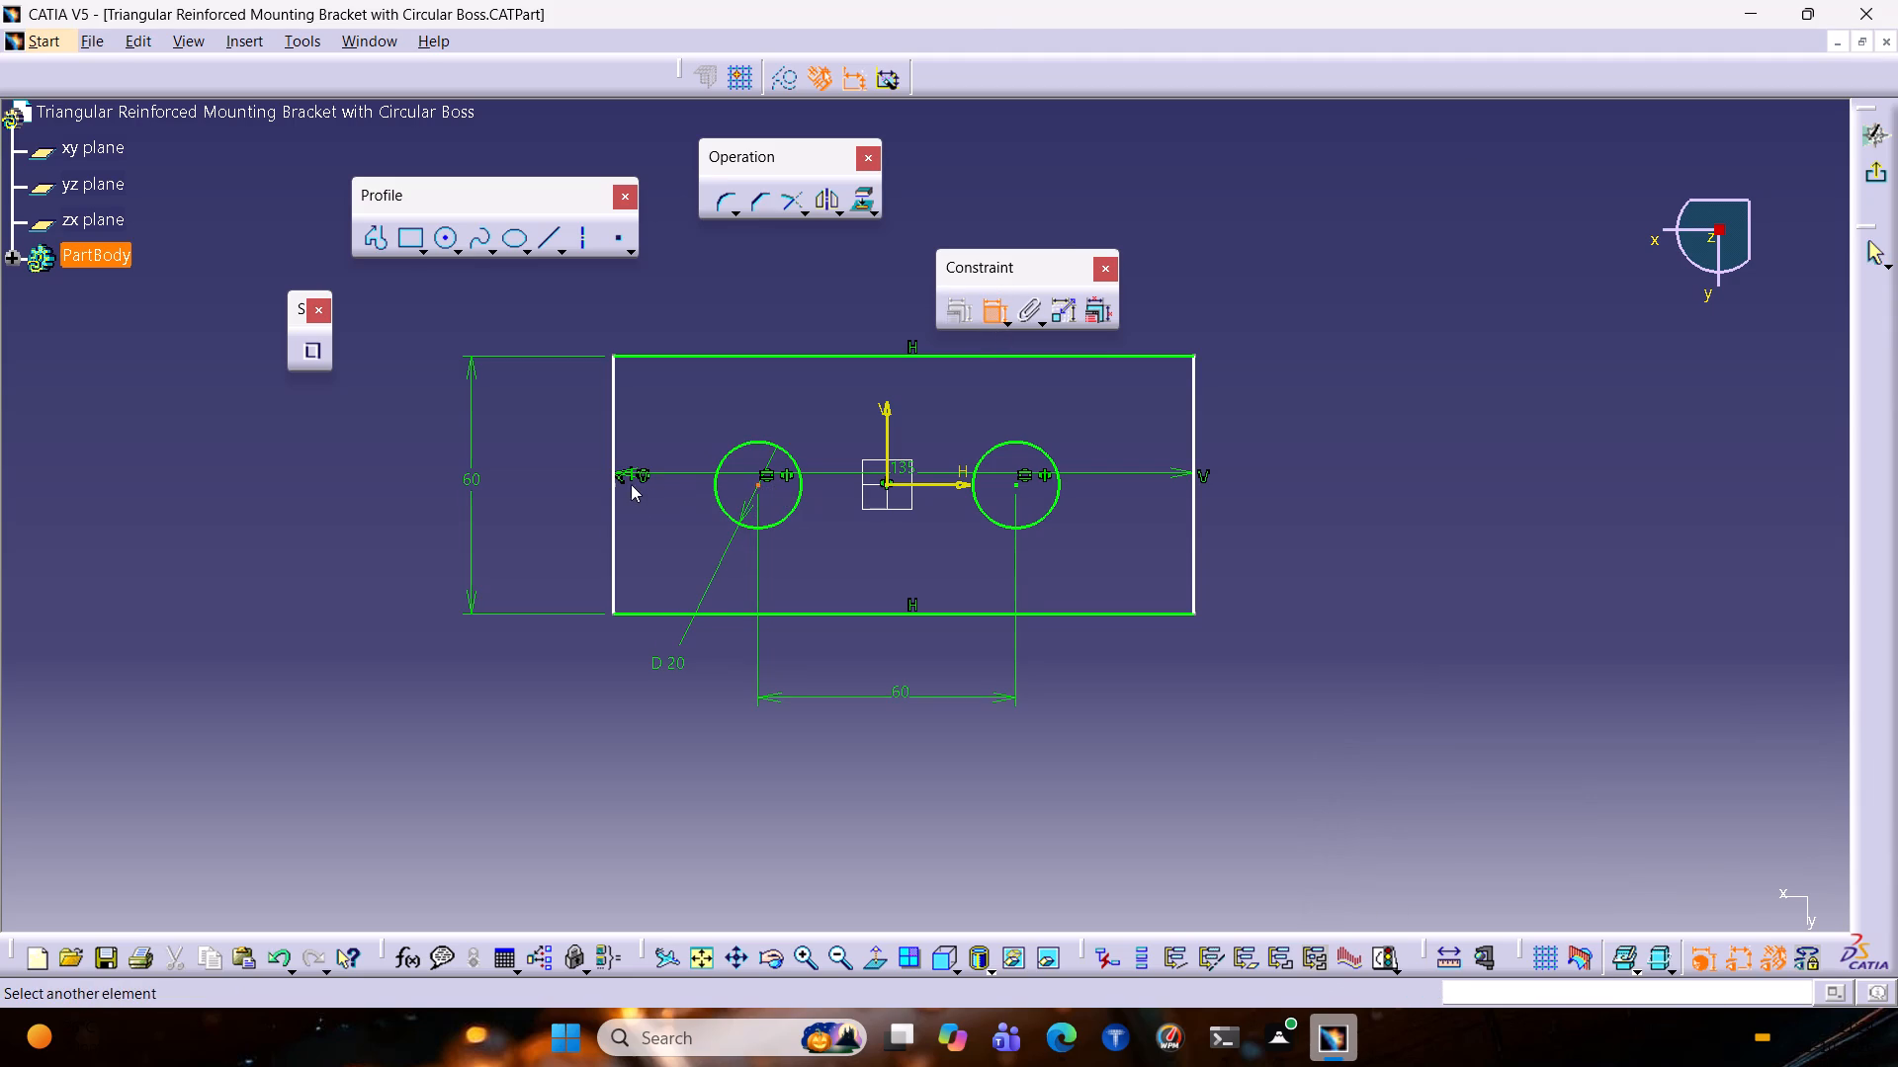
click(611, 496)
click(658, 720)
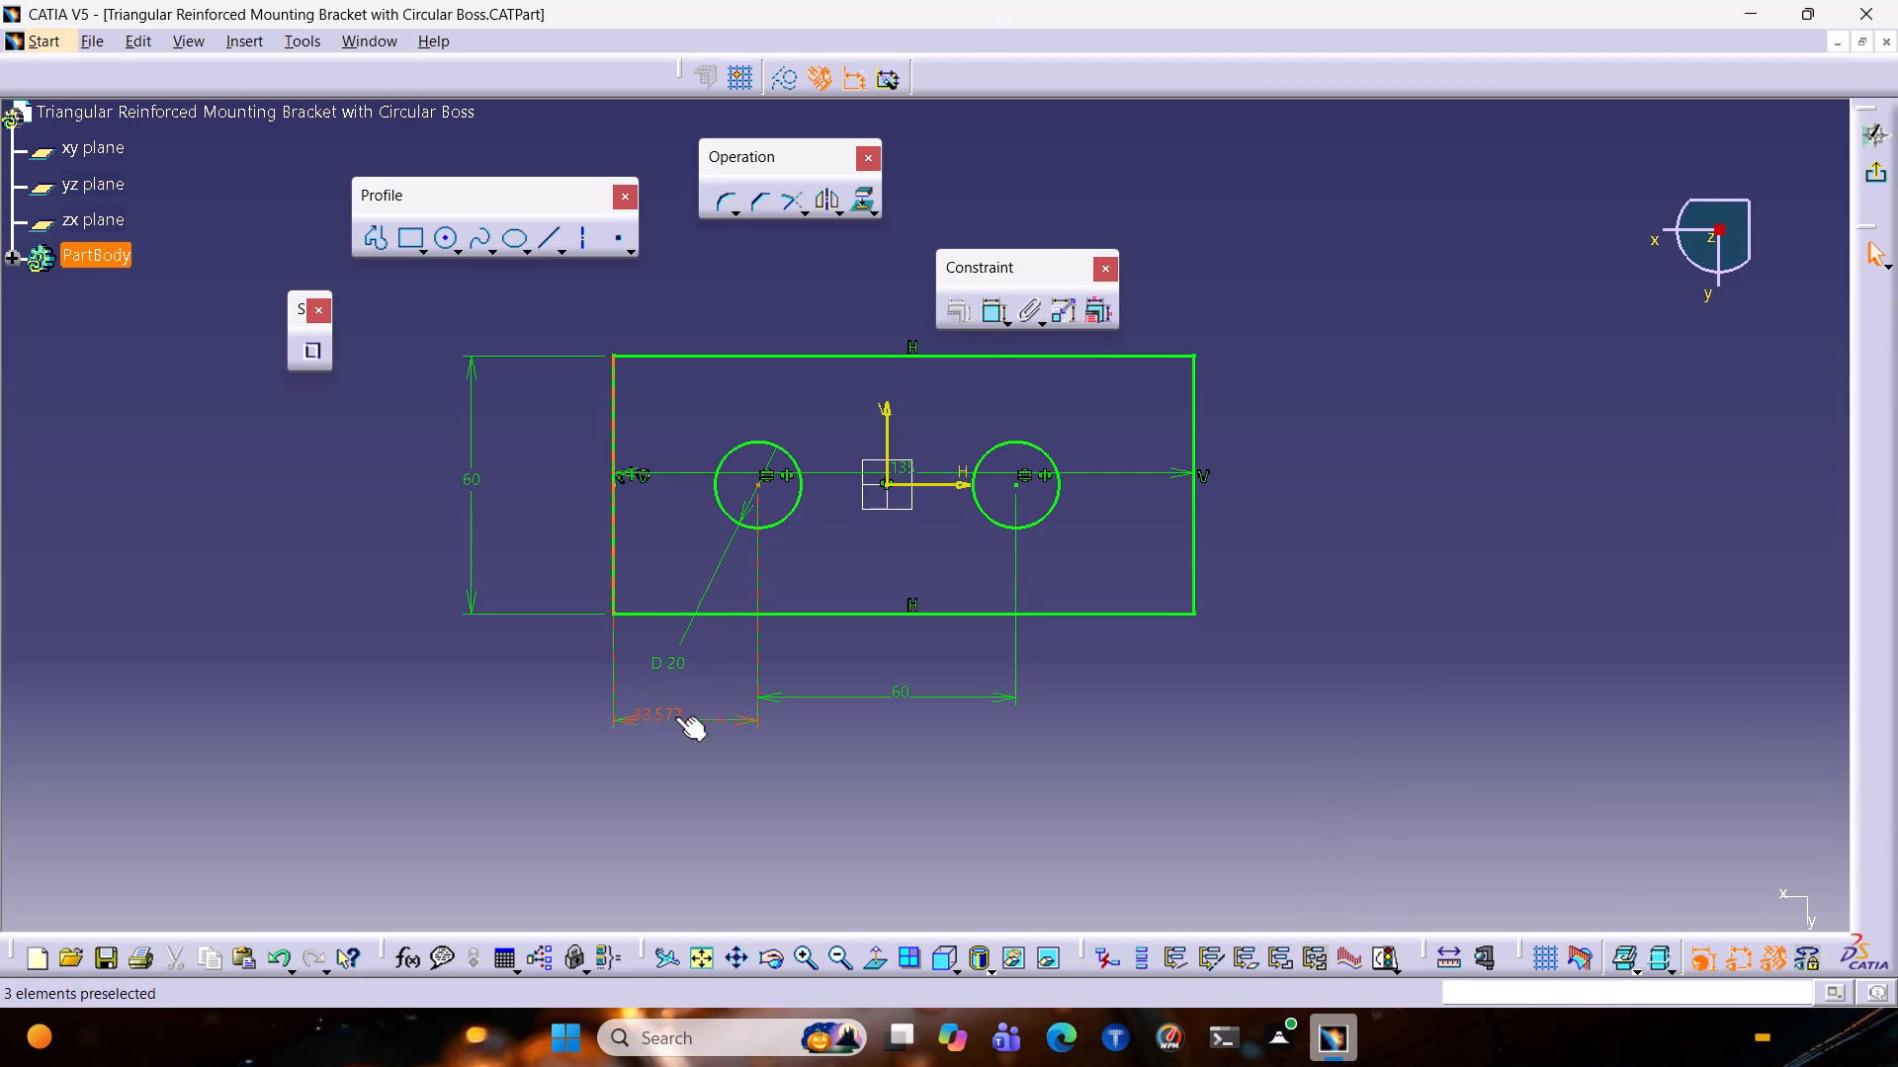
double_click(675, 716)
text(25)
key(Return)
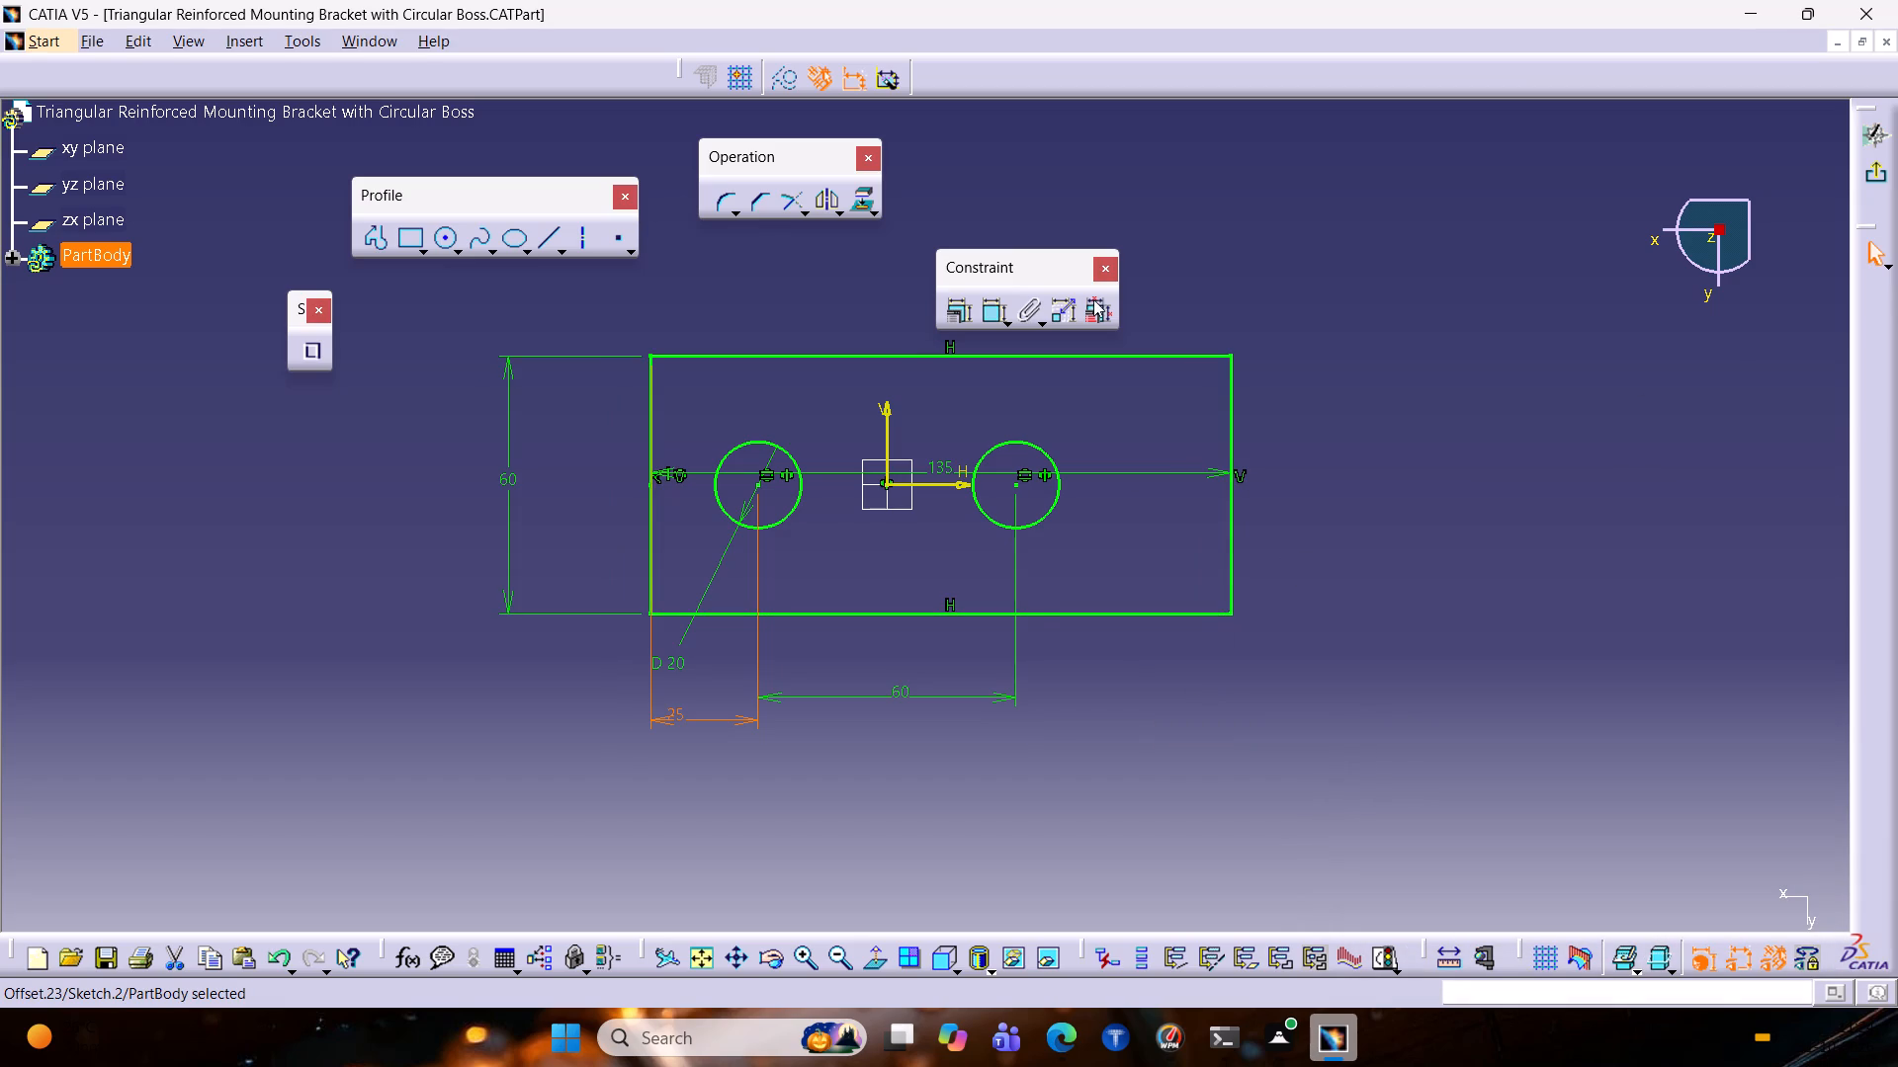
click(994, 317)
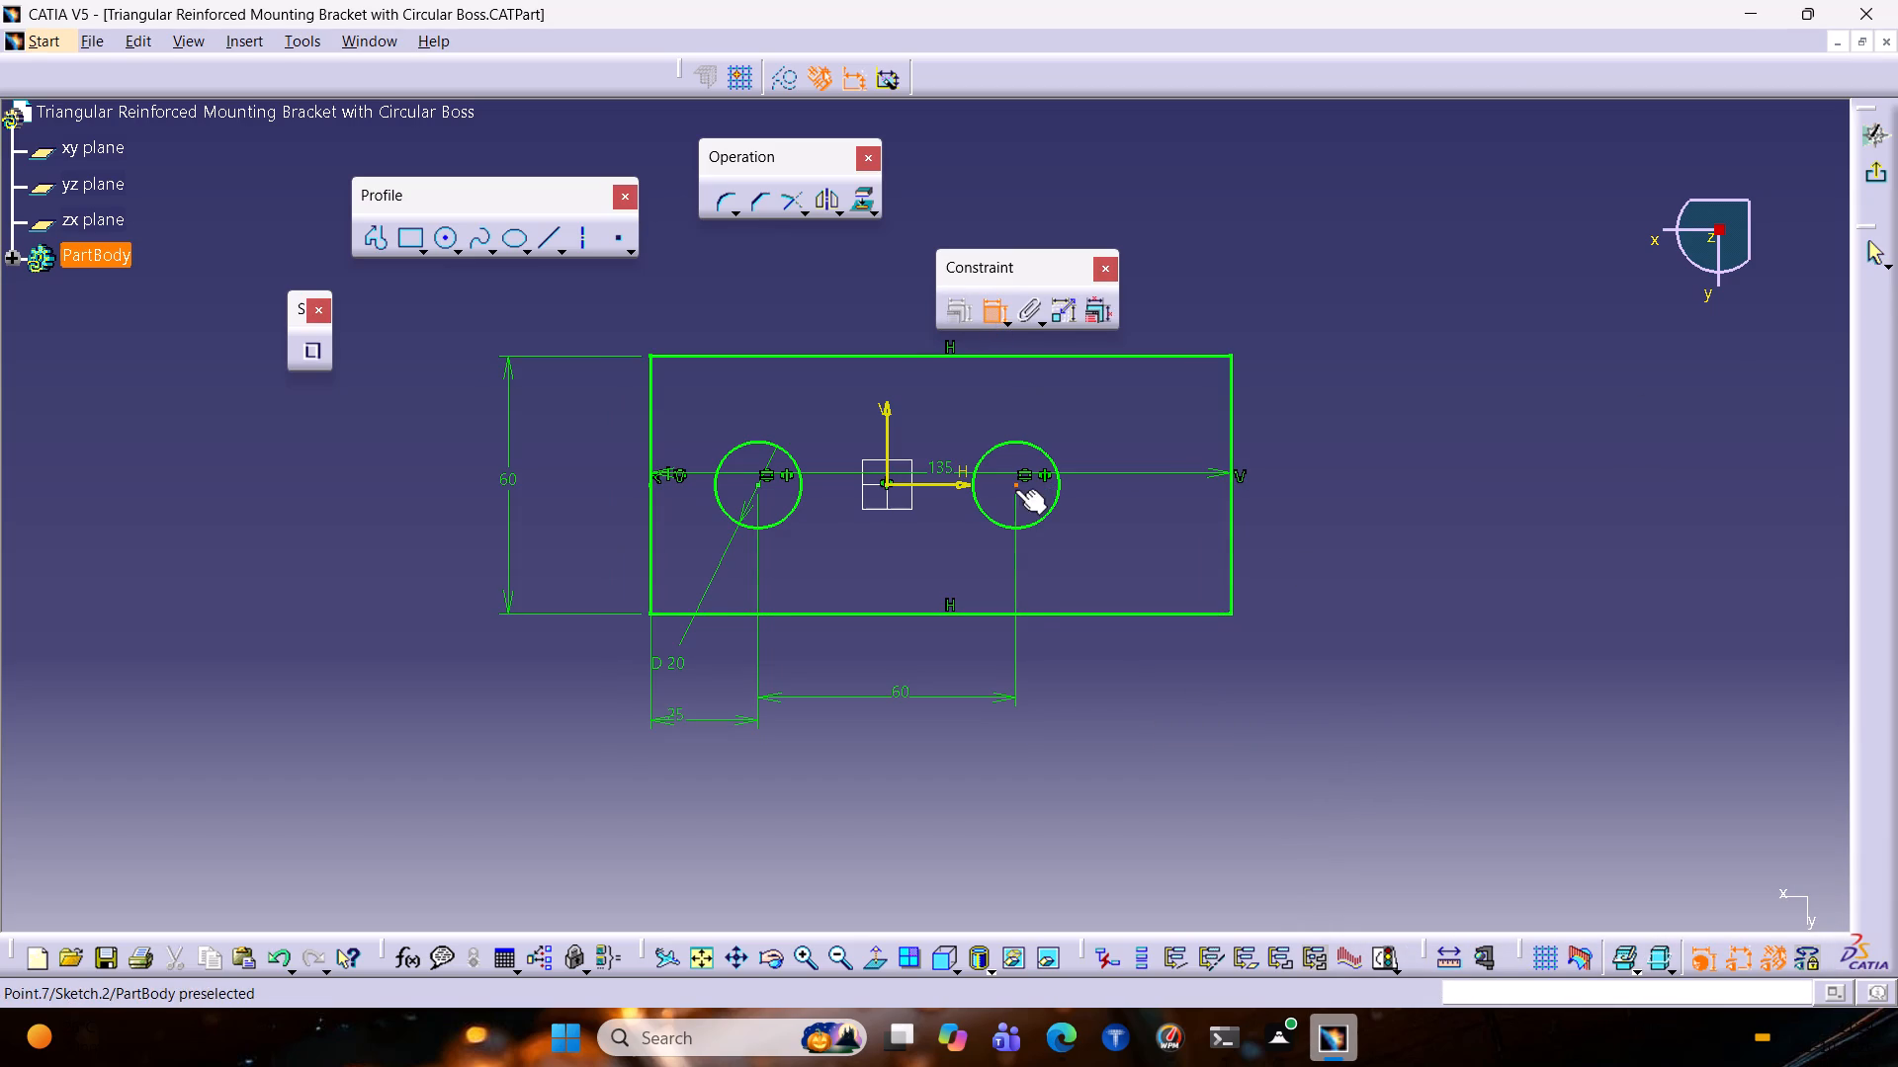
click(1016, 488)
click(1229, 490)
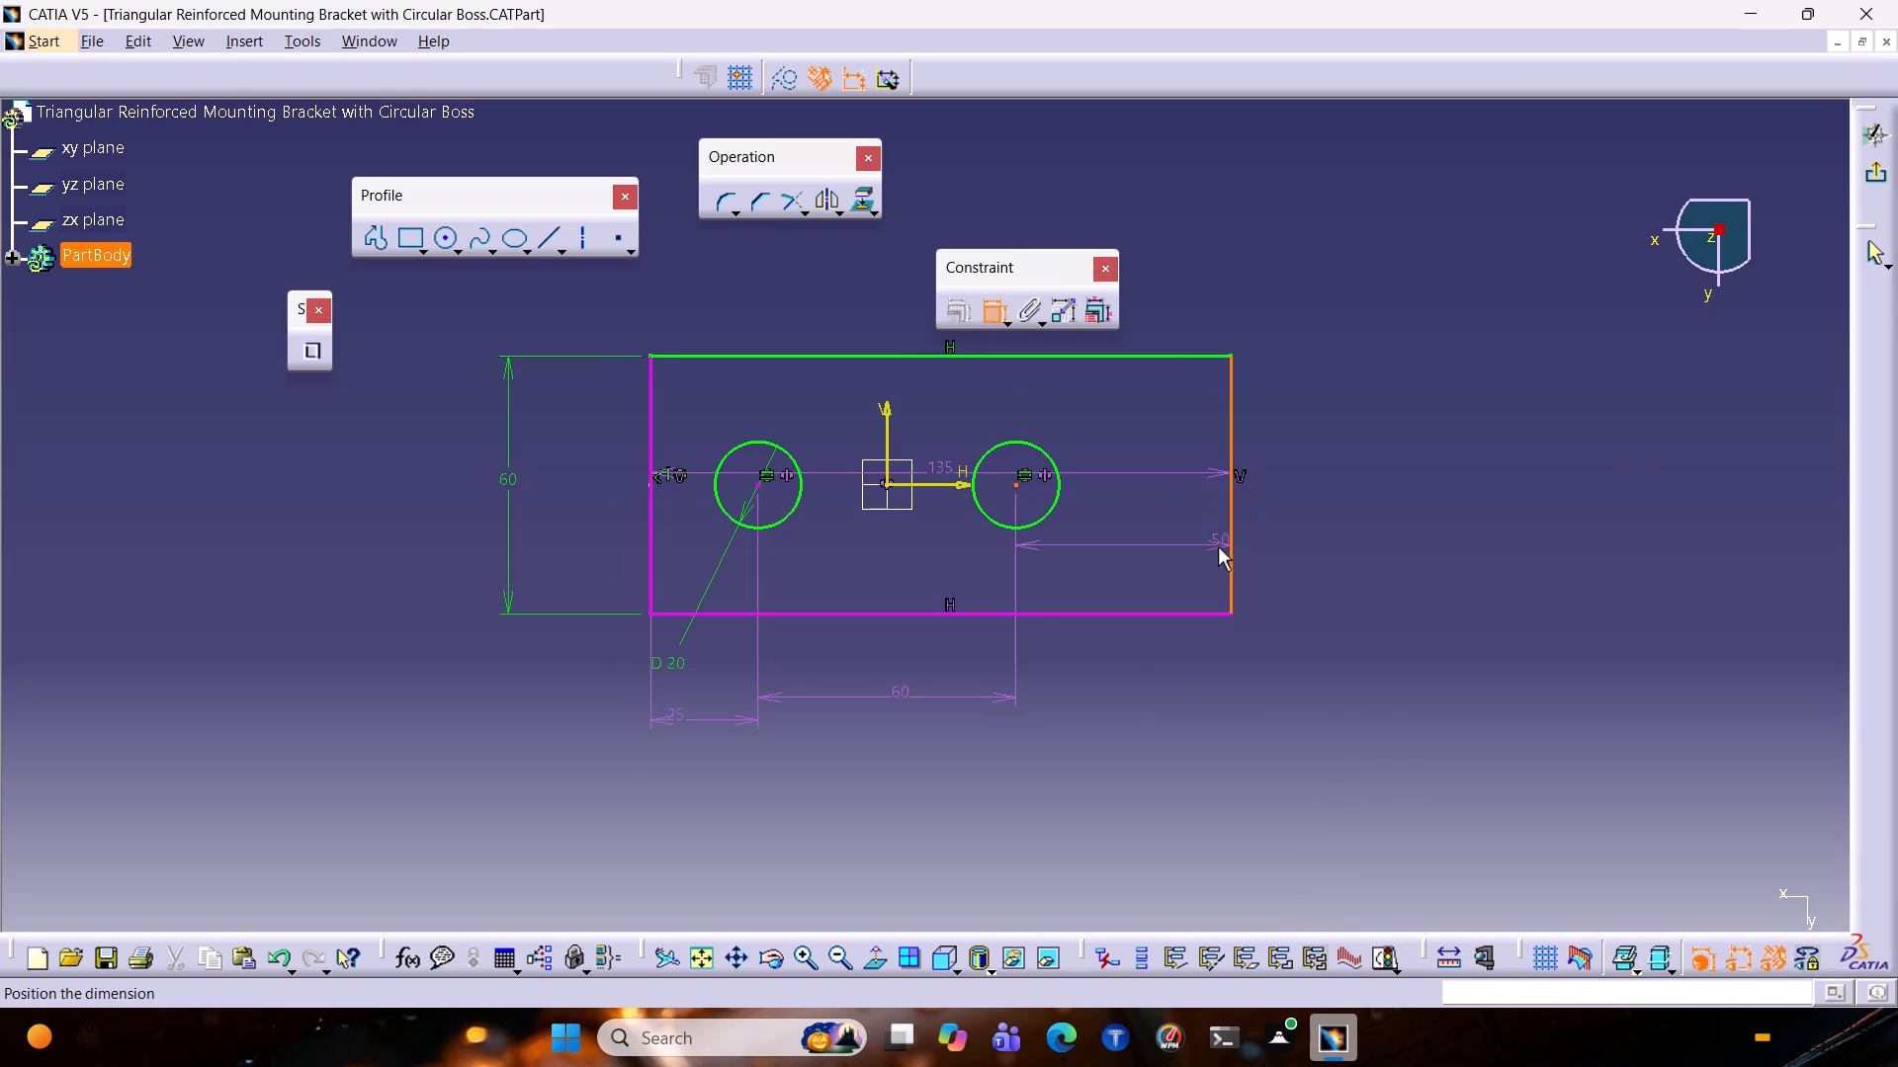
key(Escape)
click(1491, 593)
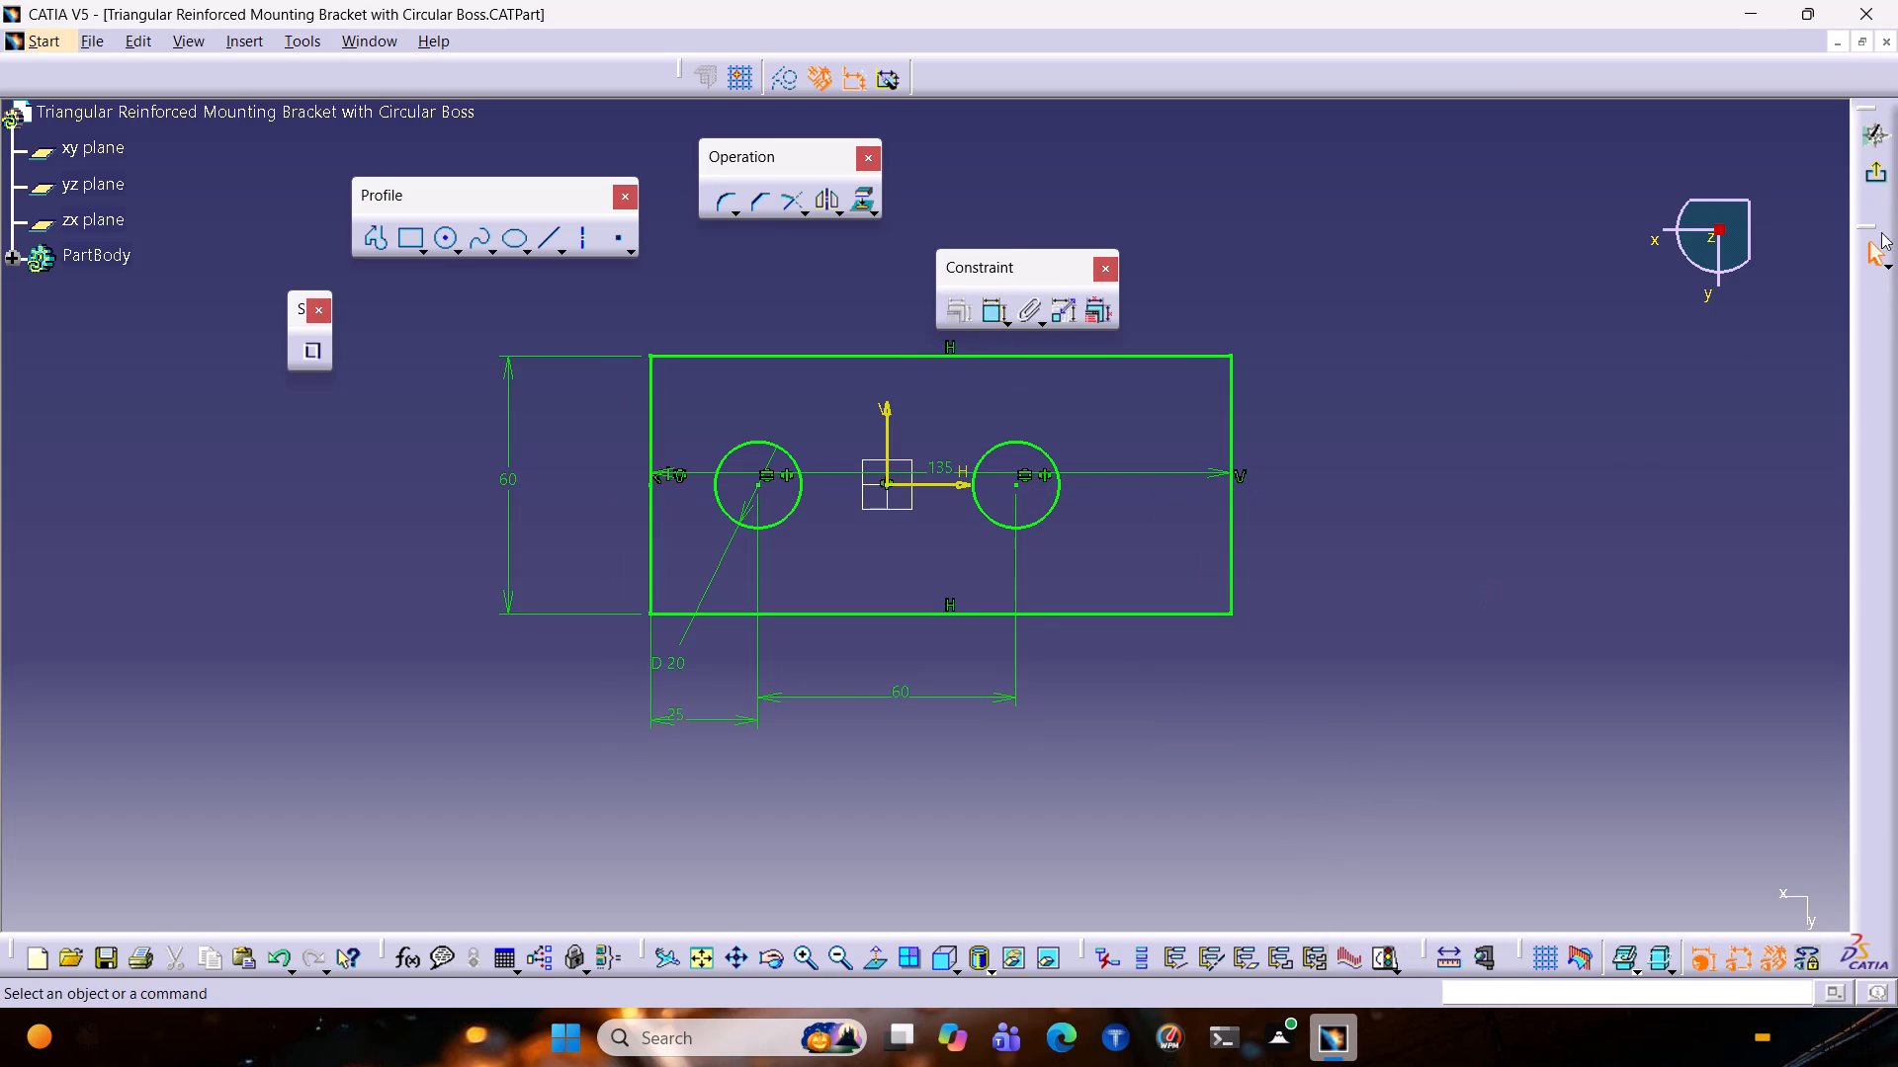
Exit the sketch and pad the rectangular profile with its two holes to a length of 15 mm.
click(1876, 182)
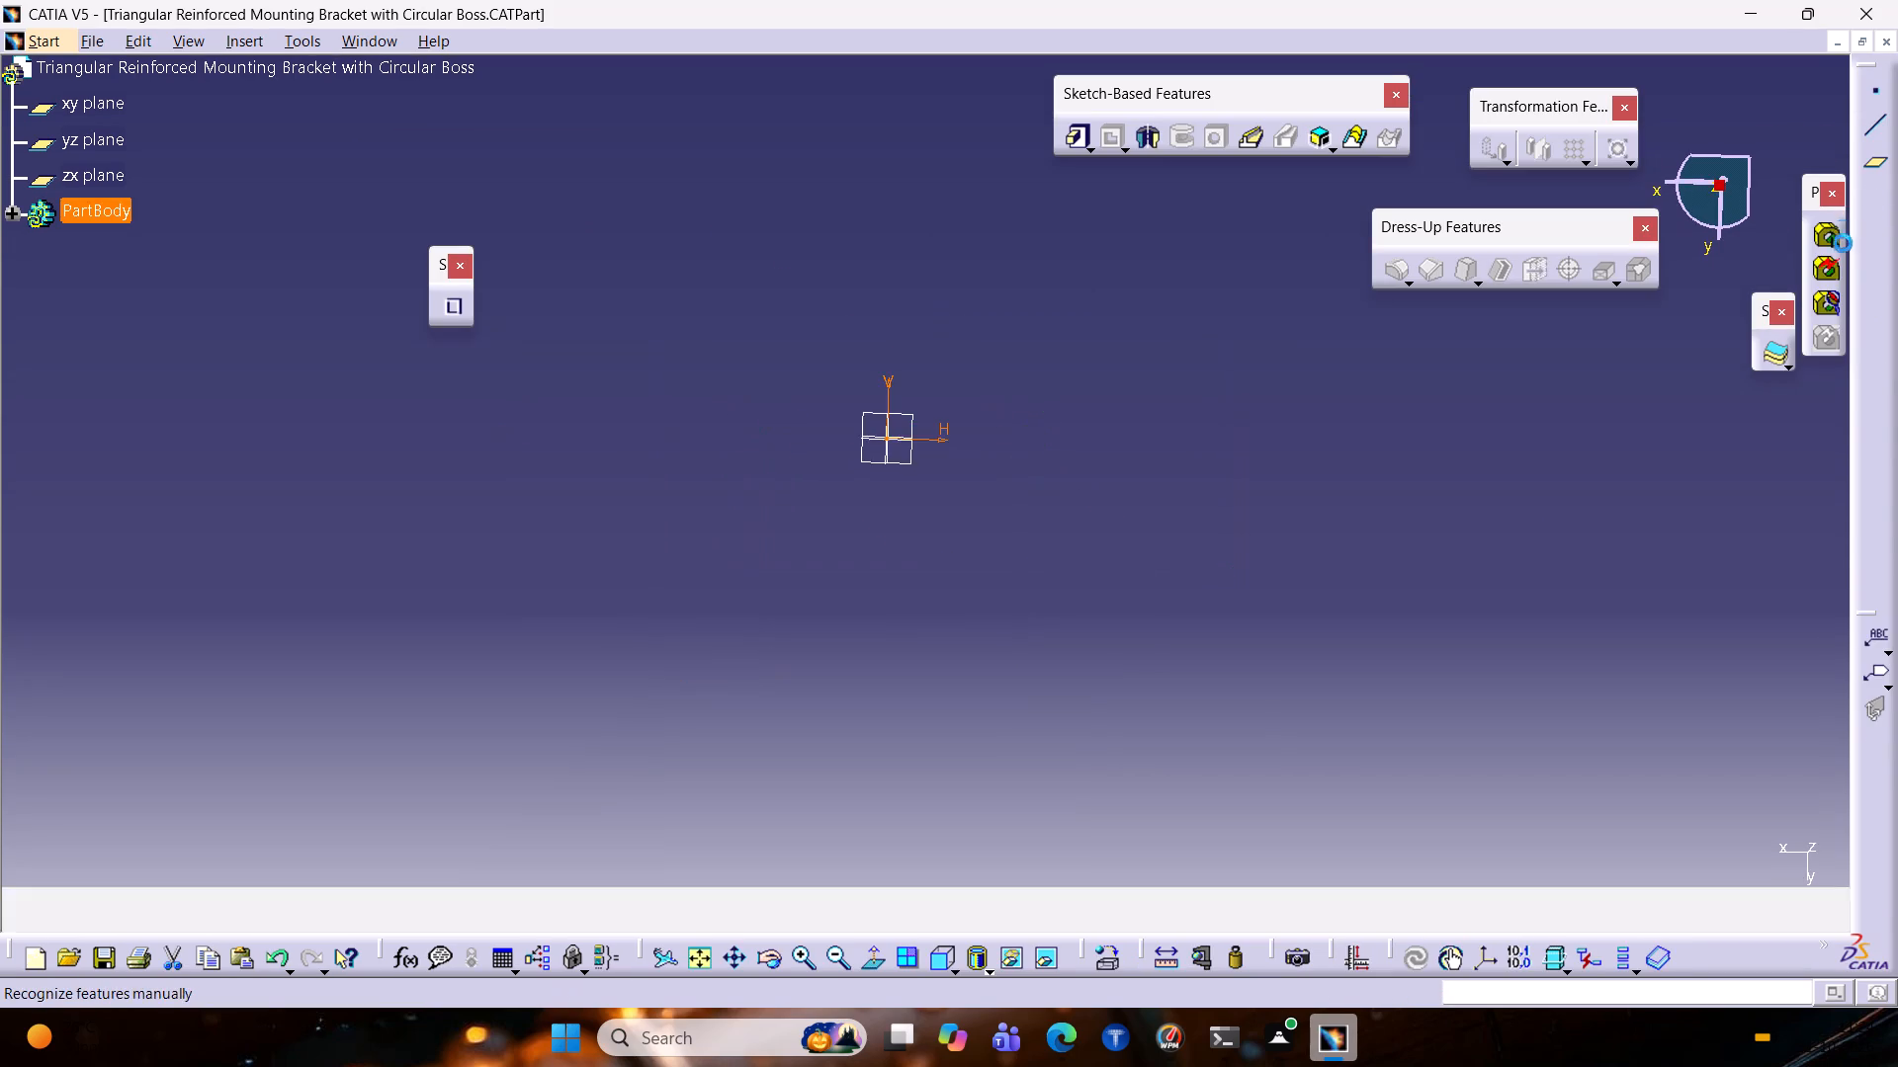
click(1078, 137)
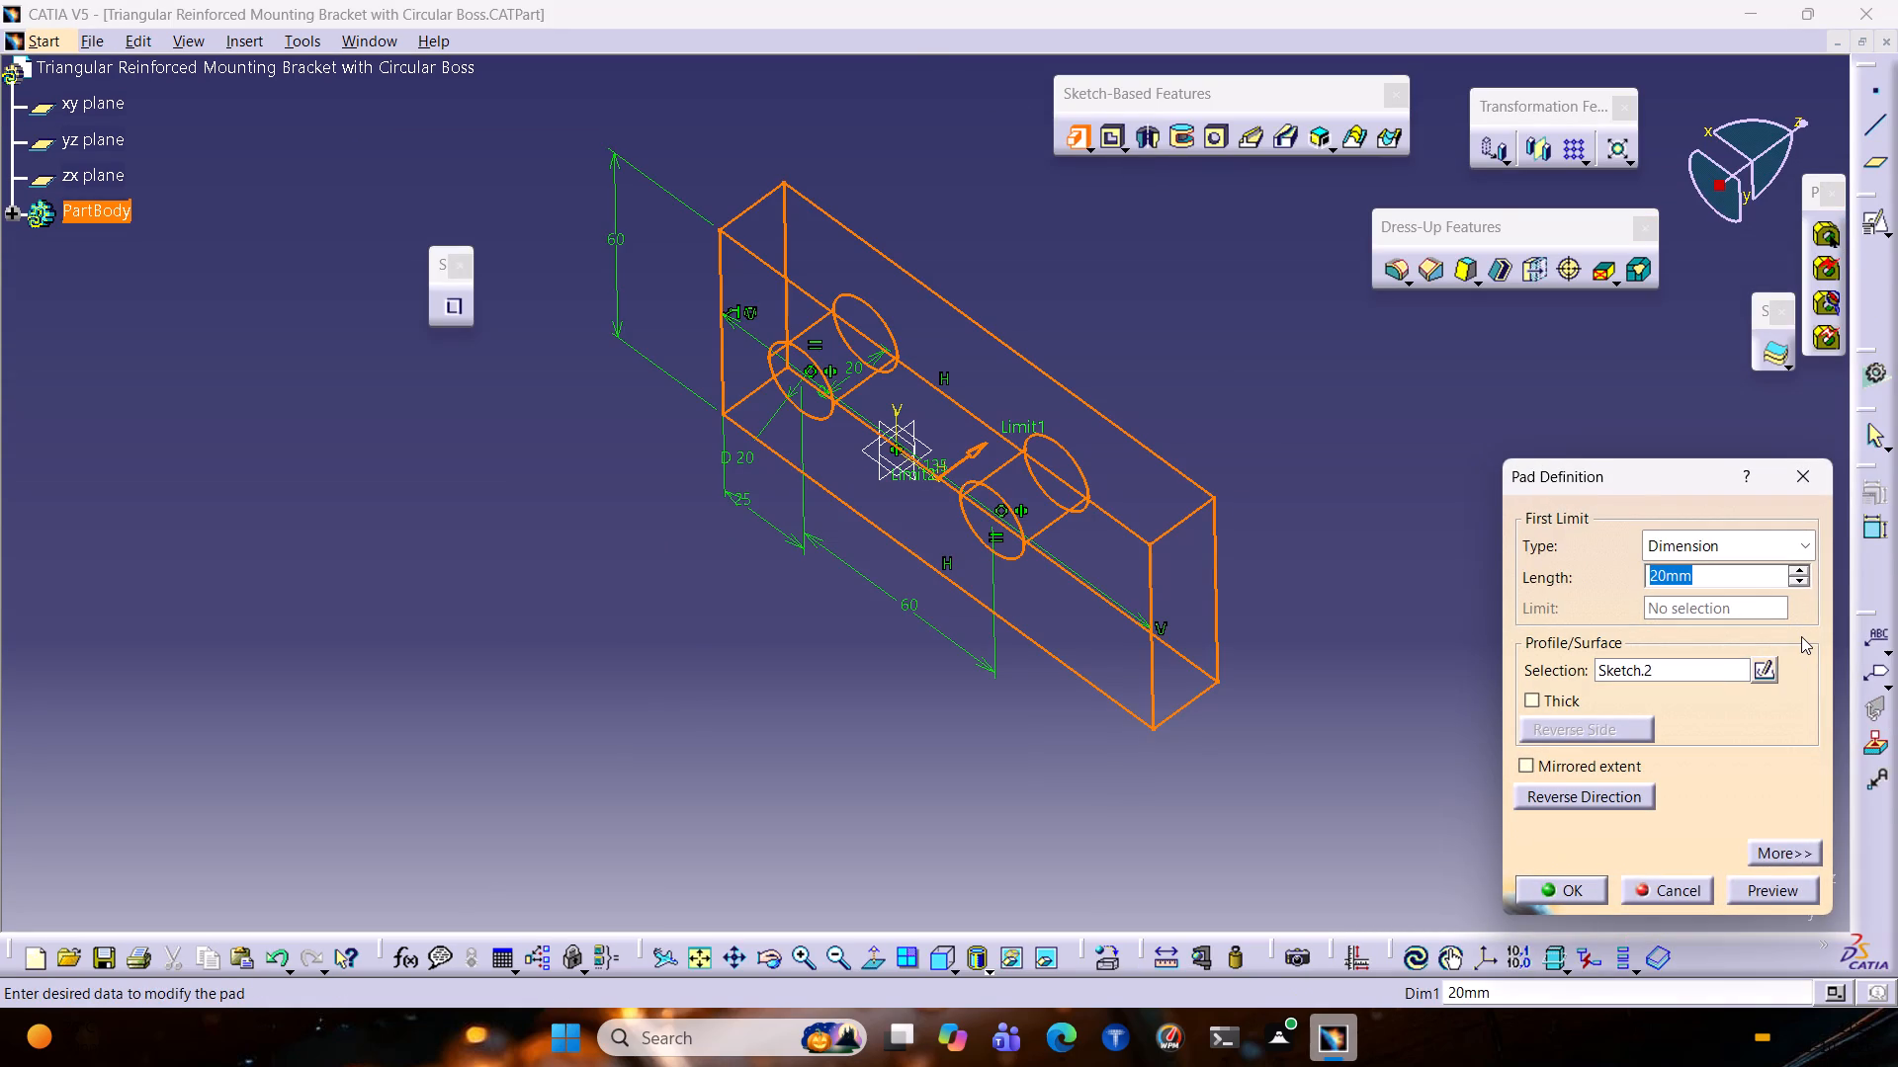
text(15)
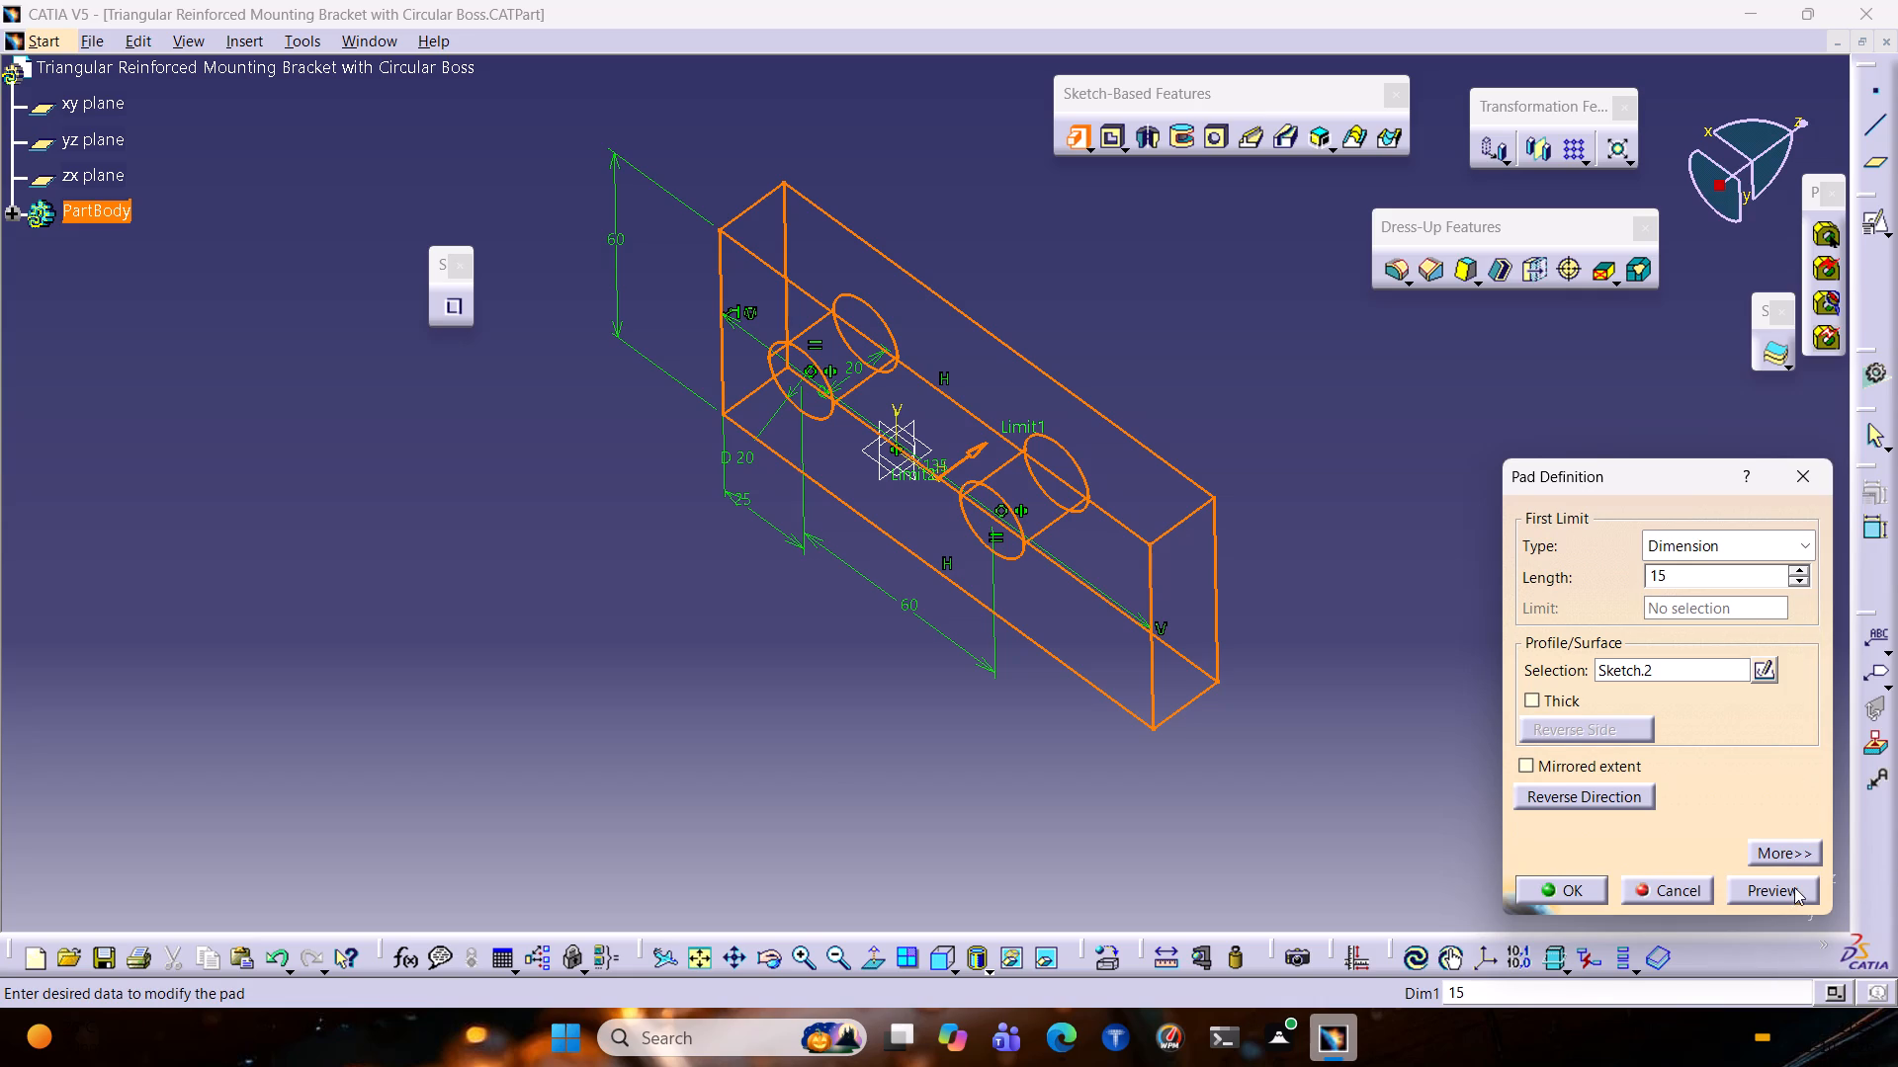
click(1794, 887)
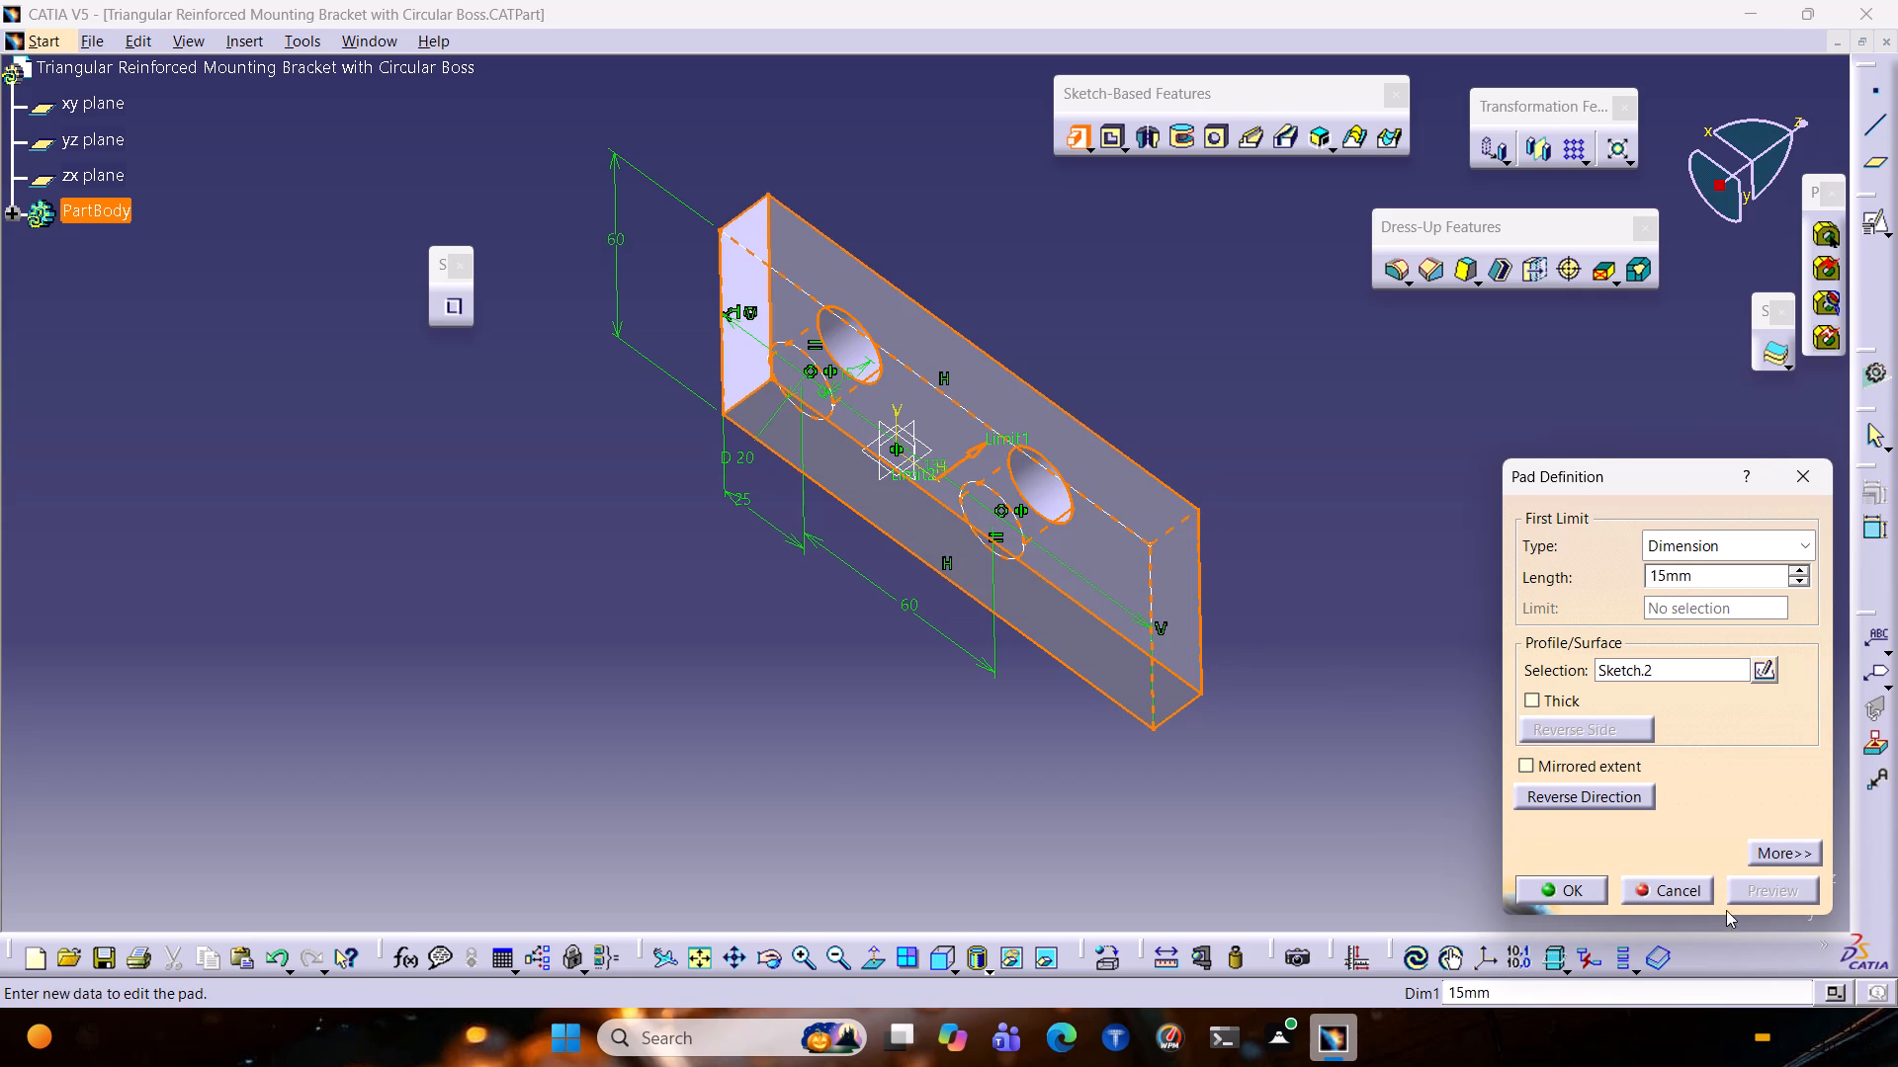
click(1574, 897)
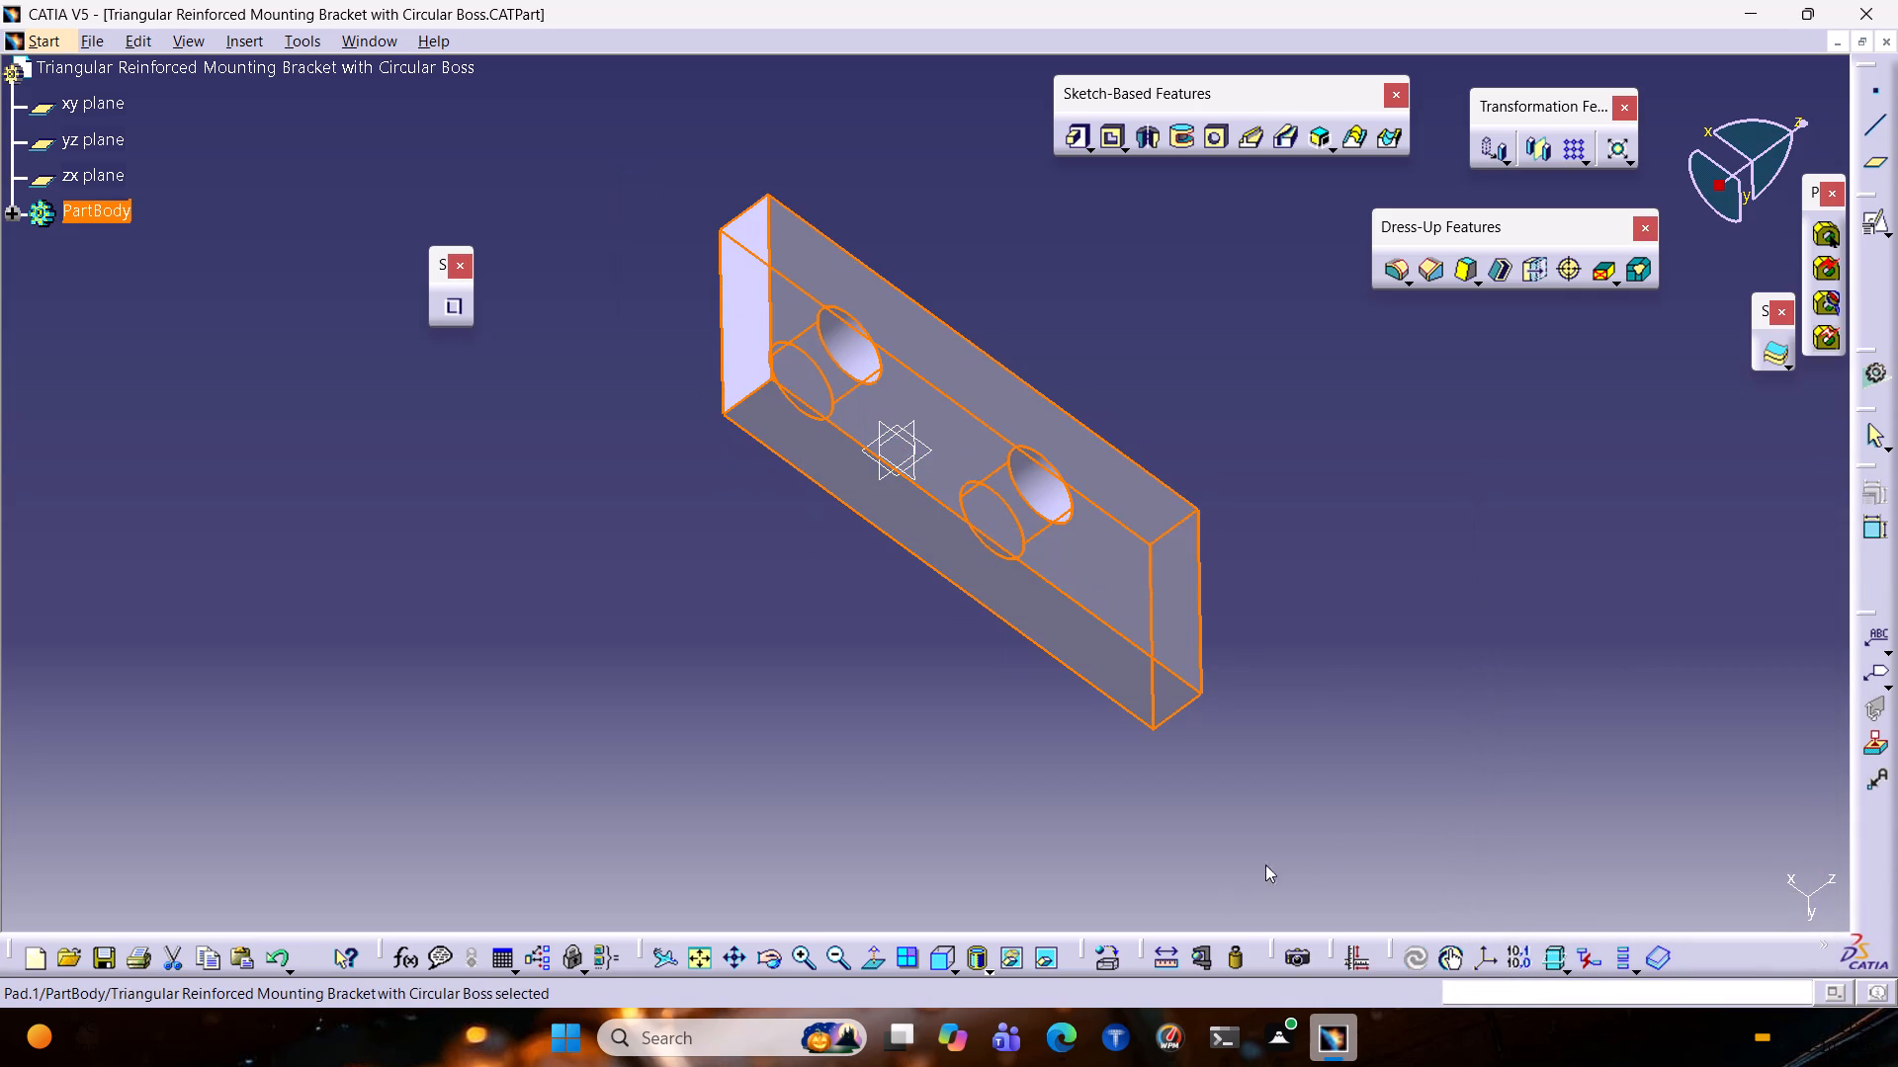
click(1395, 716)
Examine the plate's orientation in the standard front and top views and look at its pad definition.
click(937, 967)
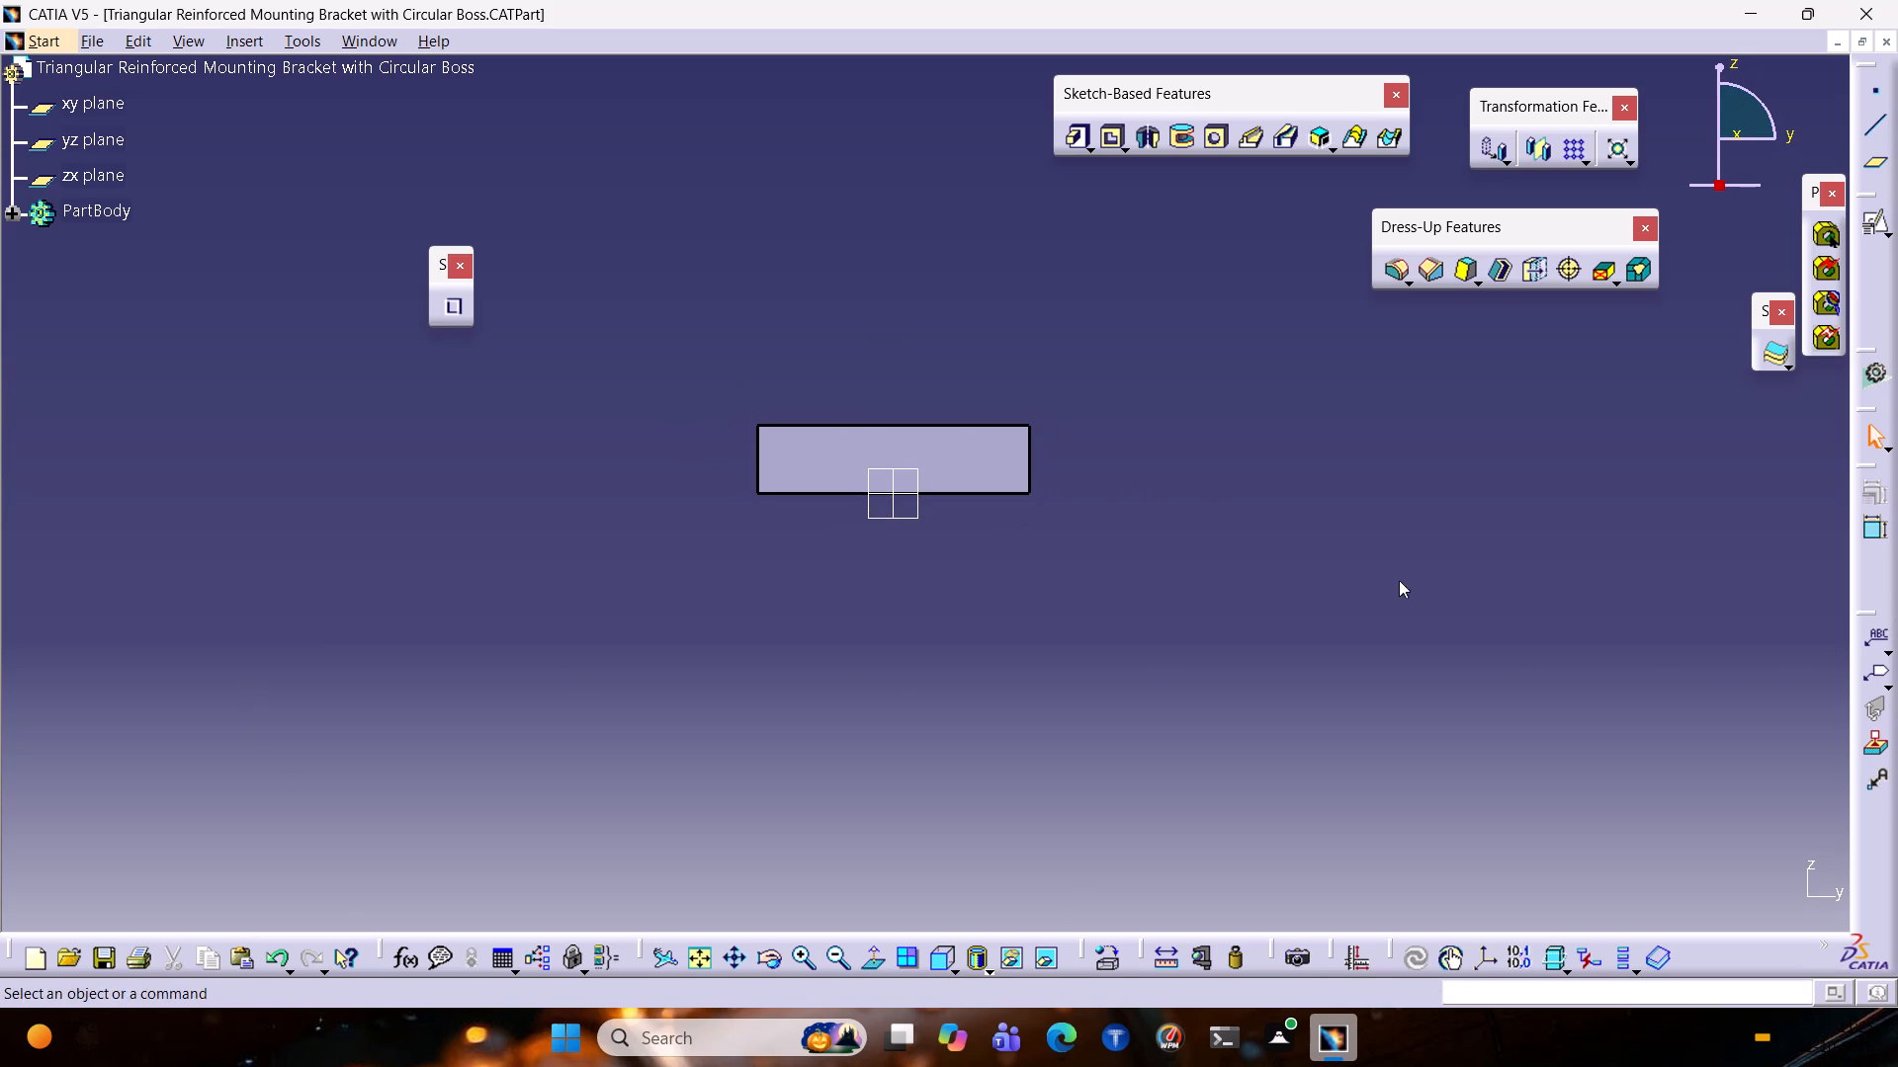
middle_drag(1188, 515, 1187, 515)
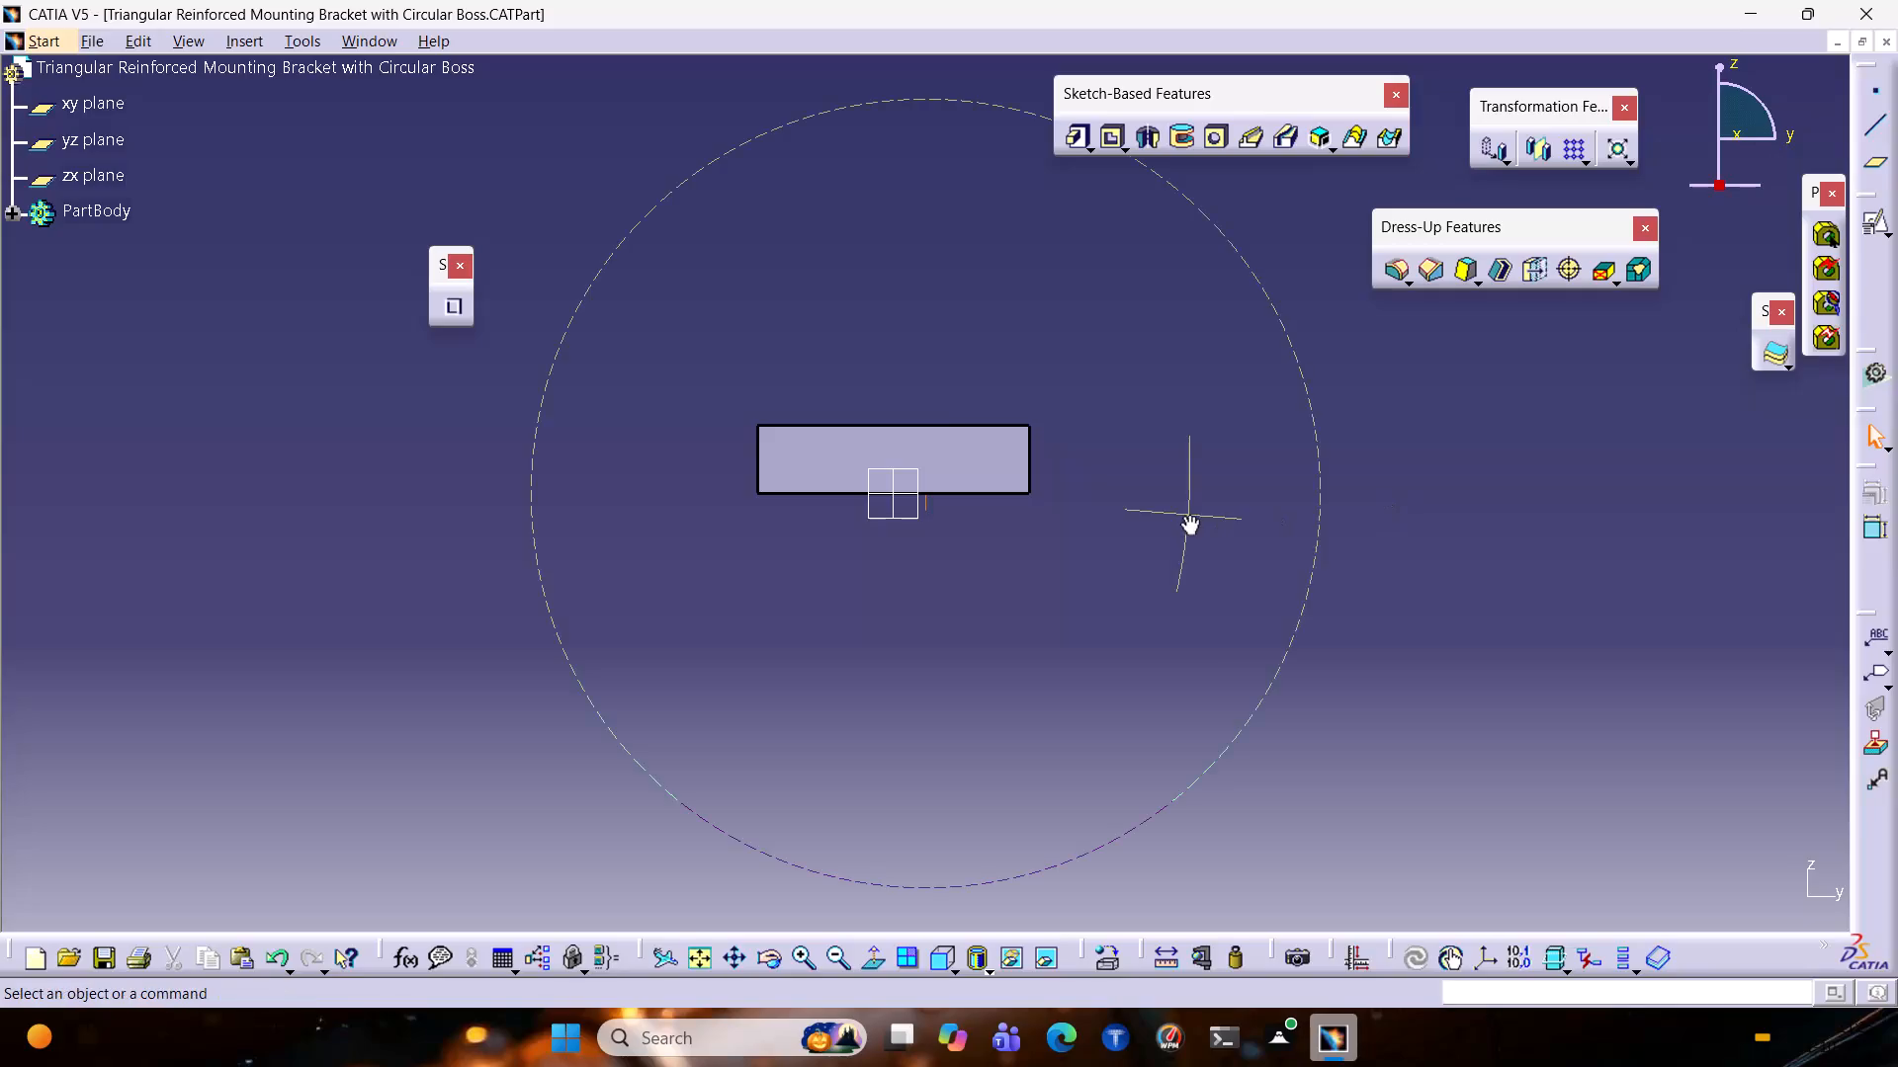
middle_drag(1187, 515, 658, 685)
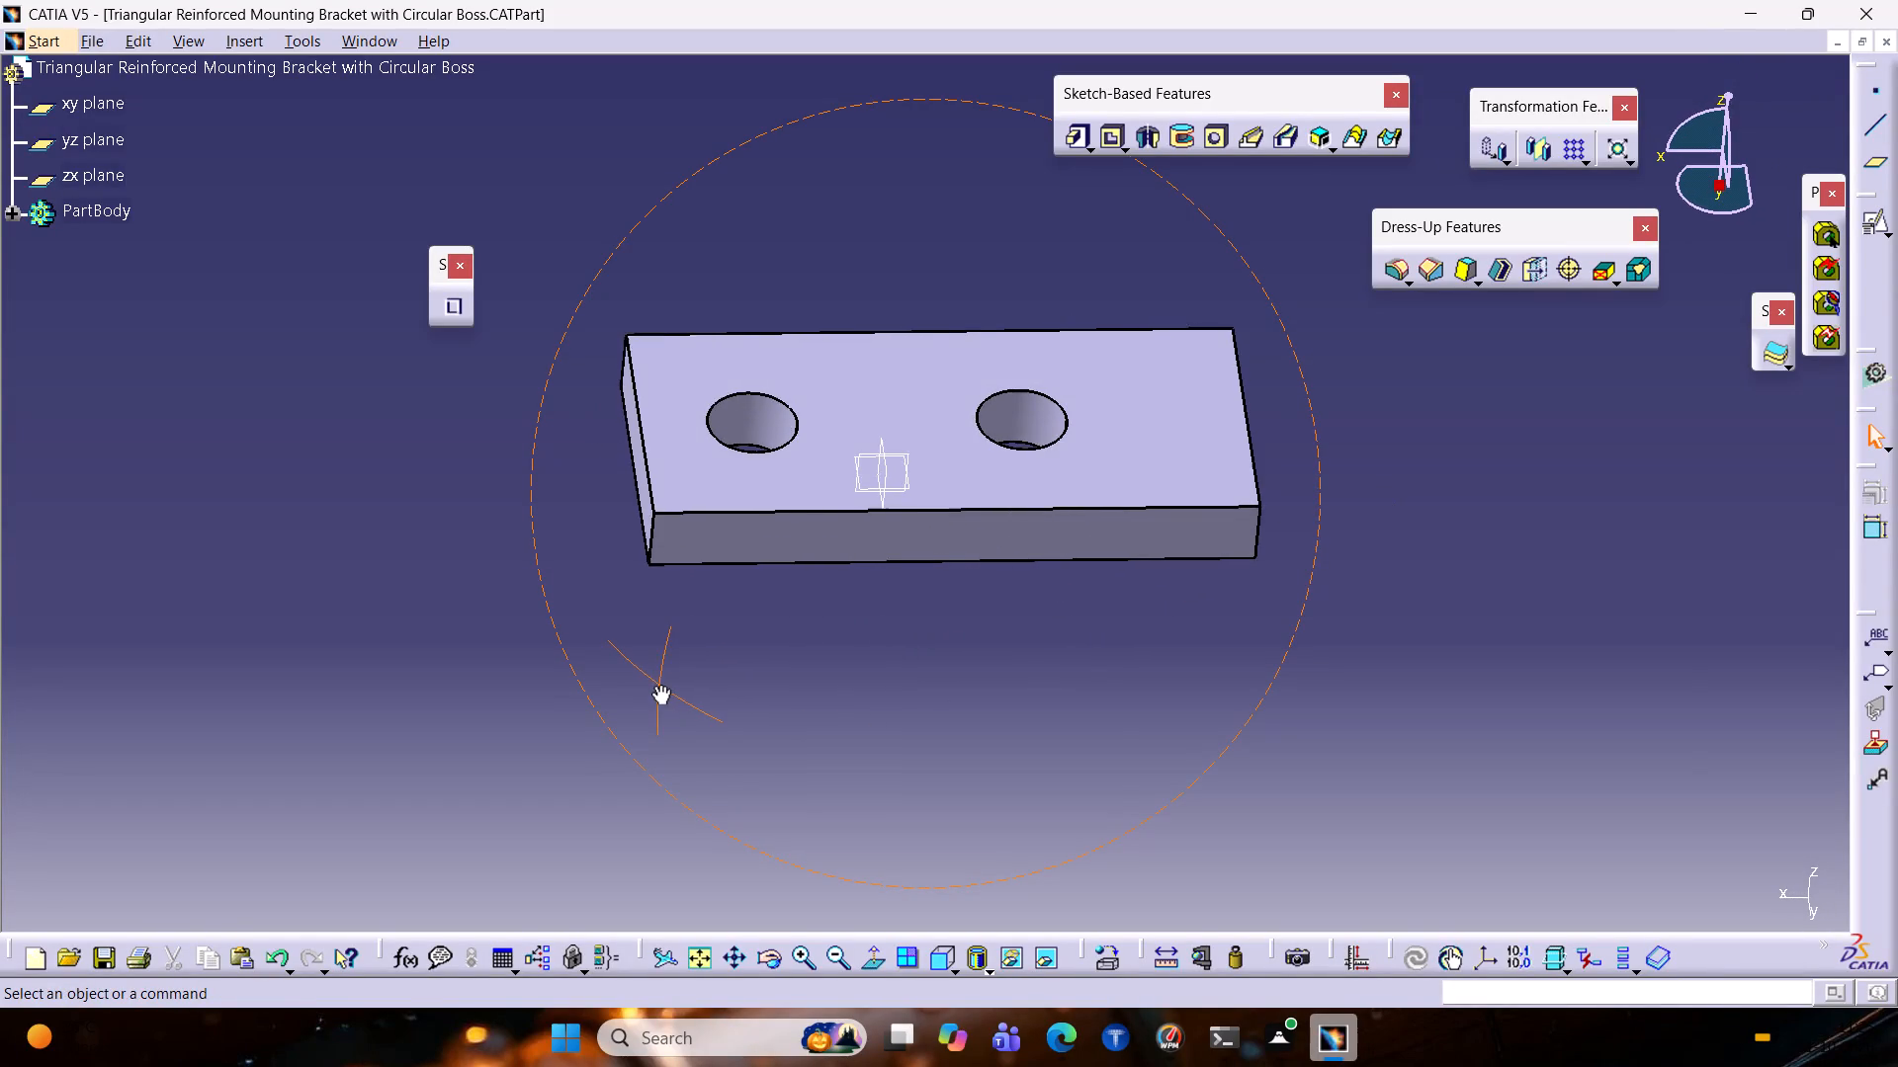
middle_drag(658, 685, 1209, 450)
ctrl+middle_drag(1210, 408, 1566, 407)
scroll(1568, 407, up, 1)
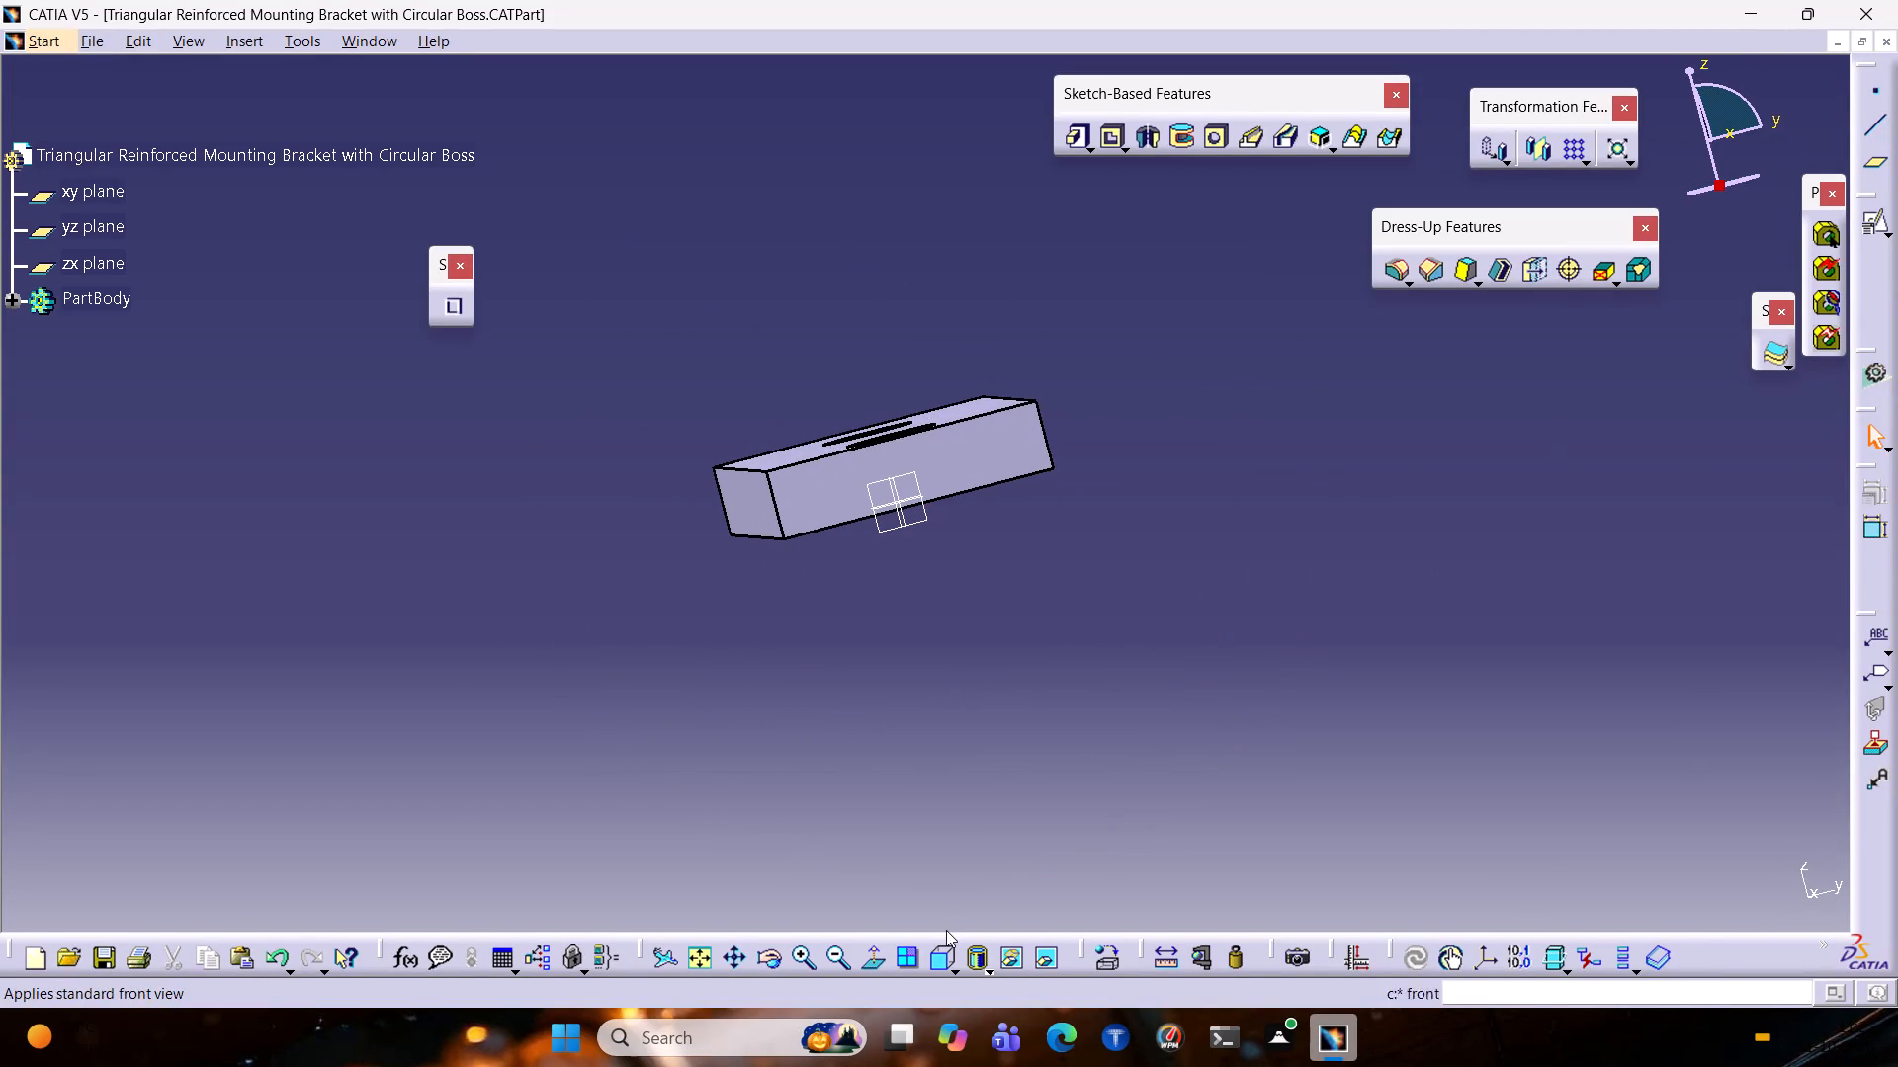
click(940, 950)
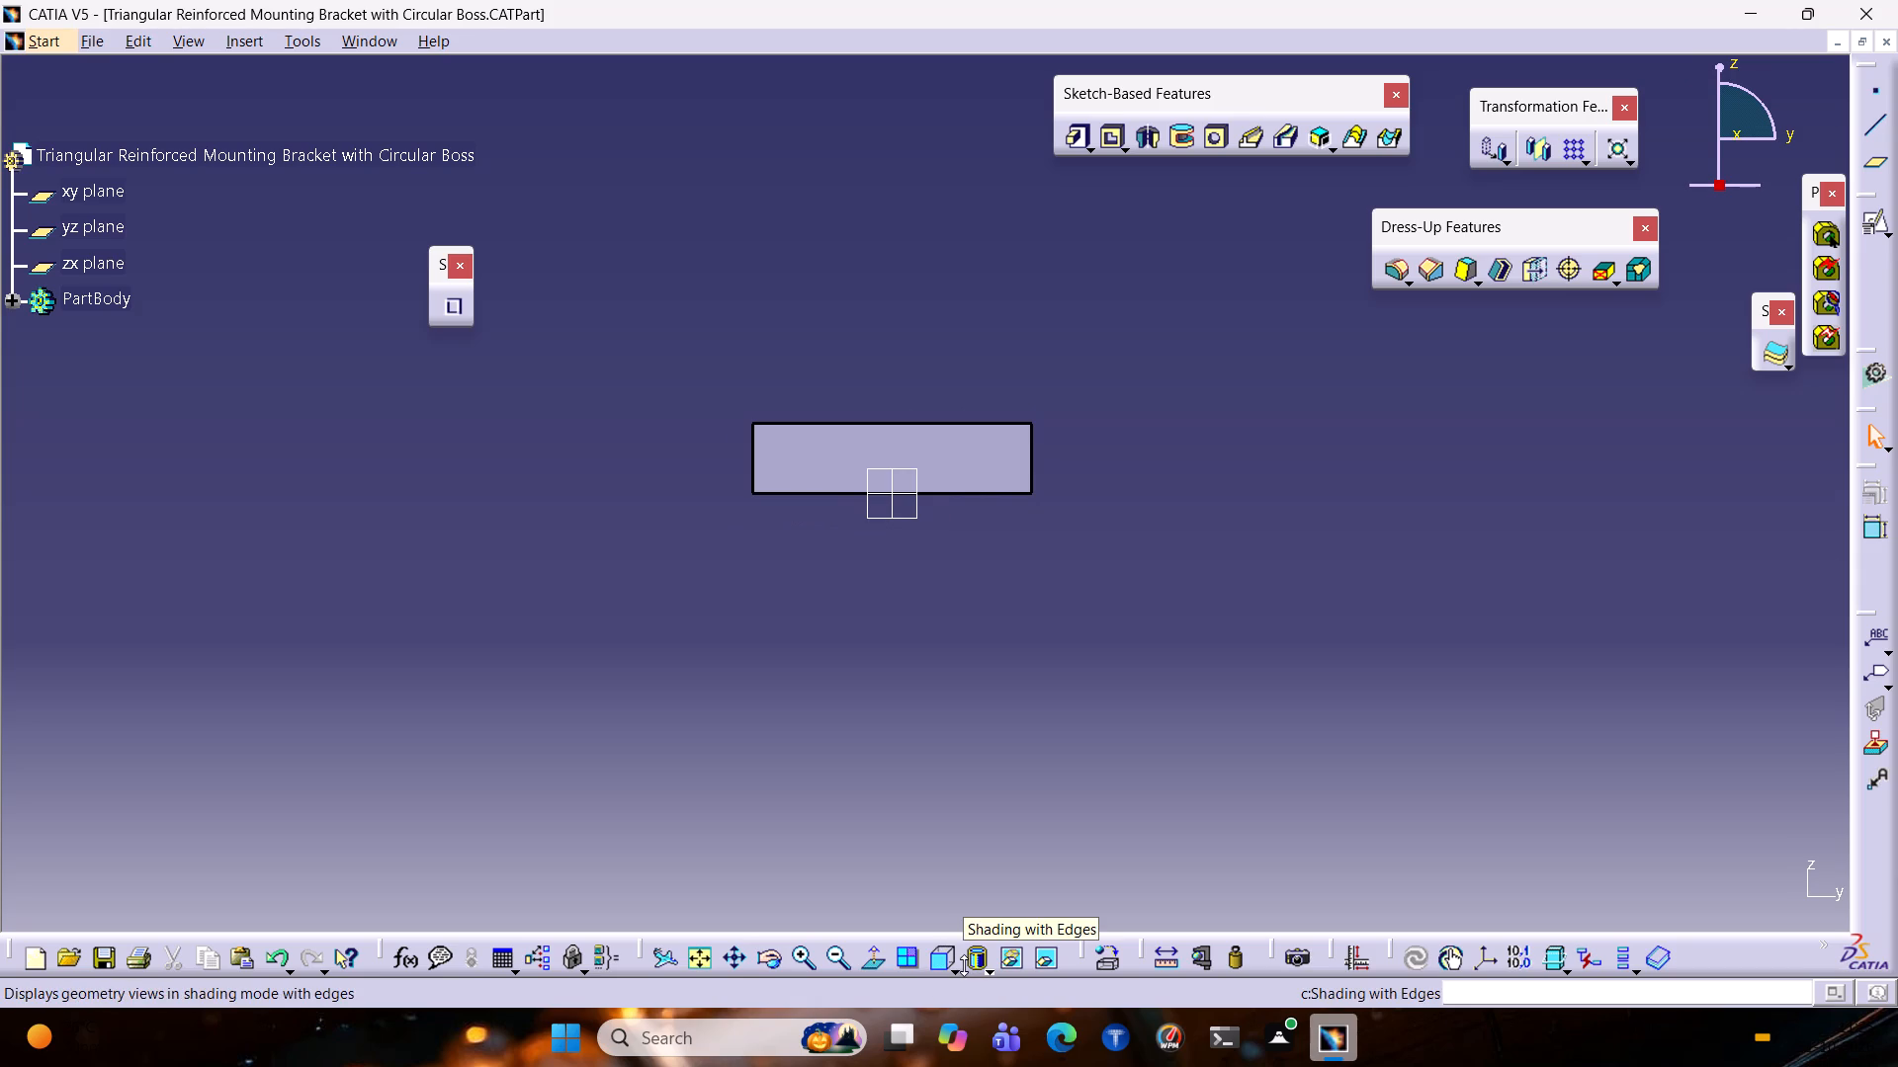
click(954, 966)
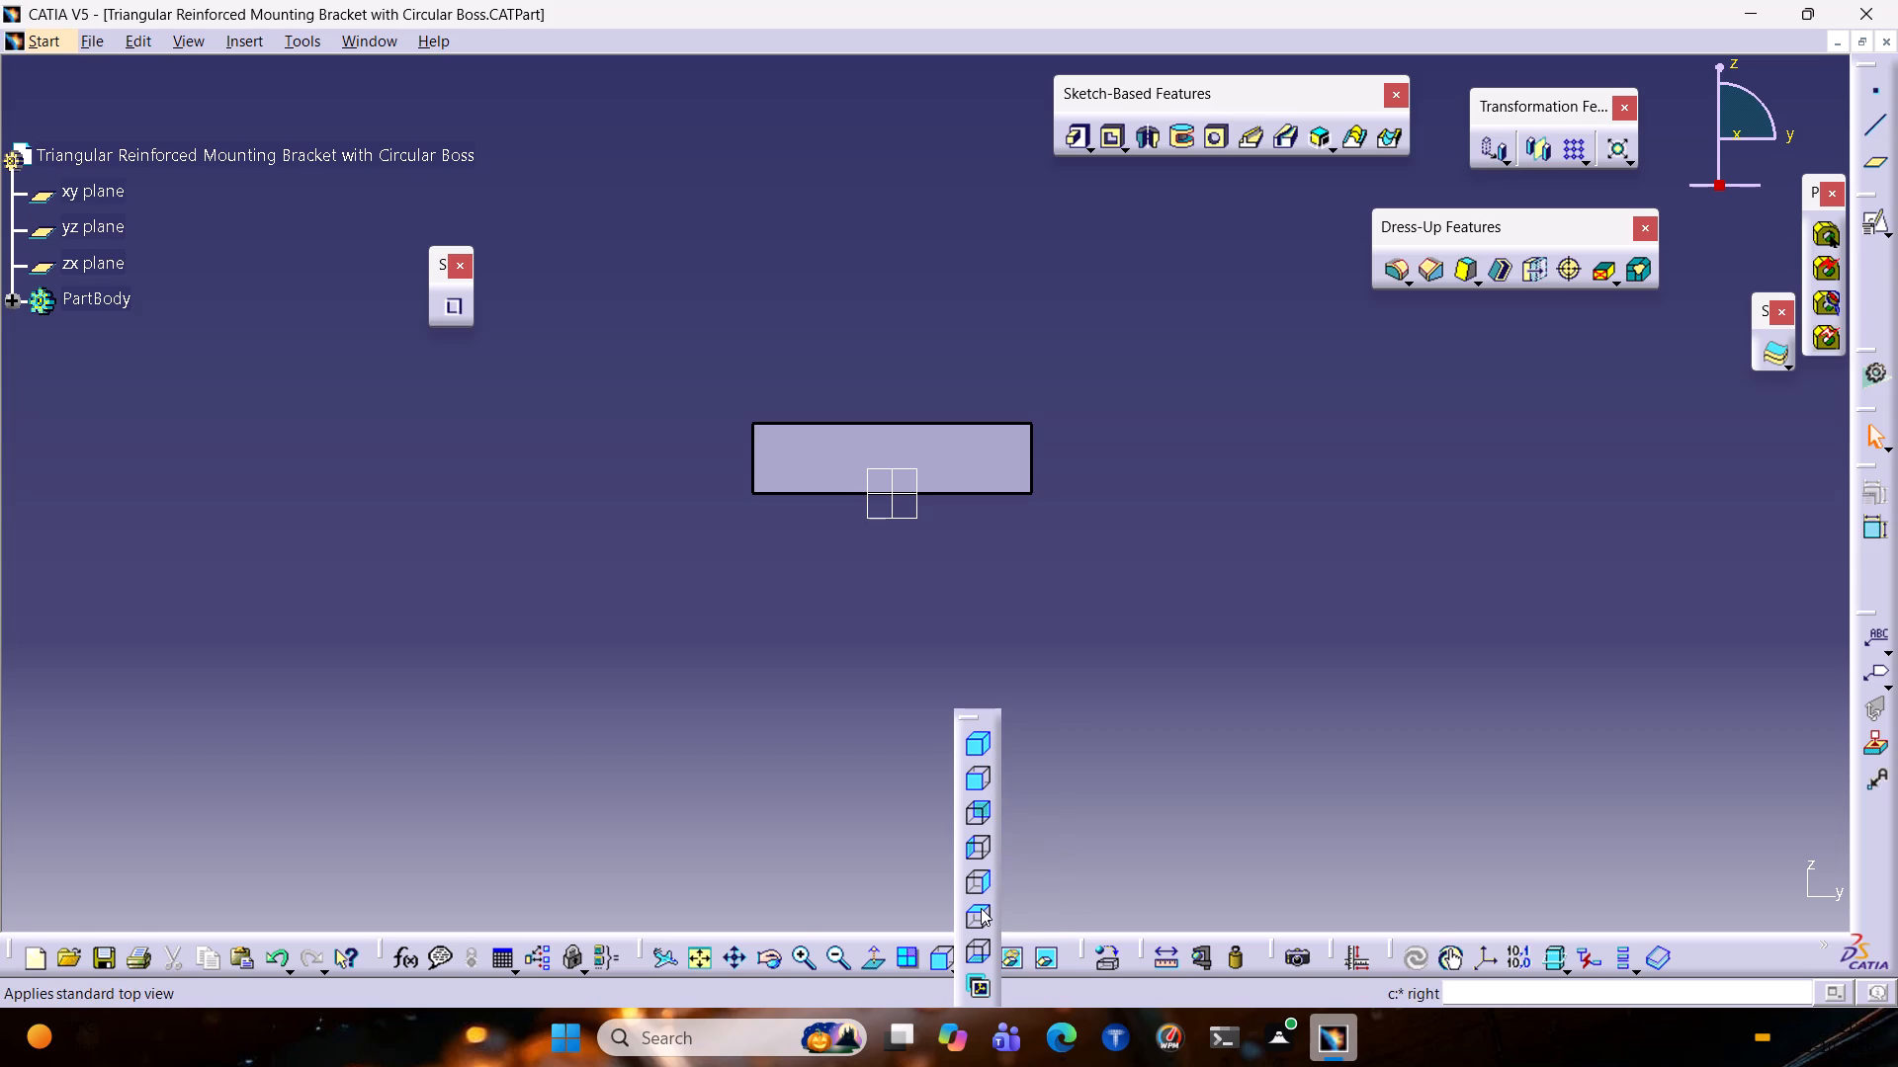
click(981, 914)
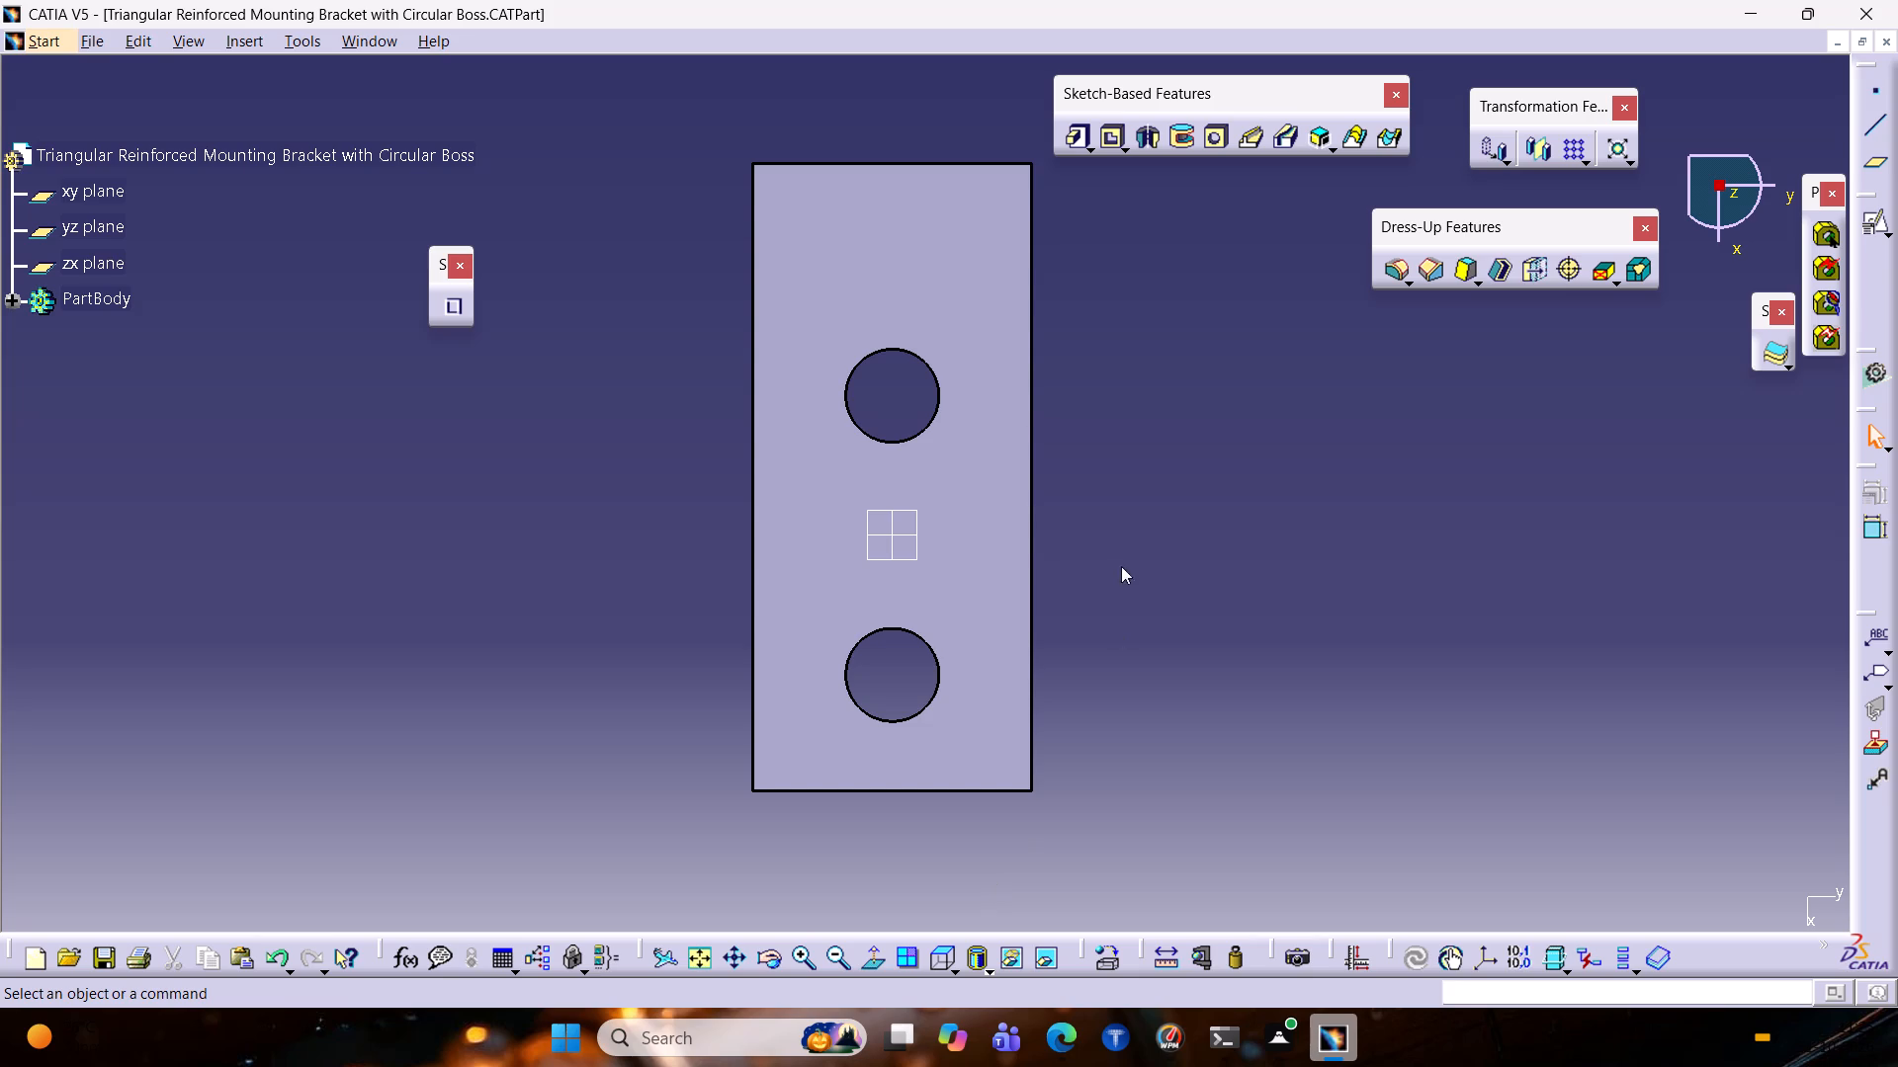
double_click(904, 592)
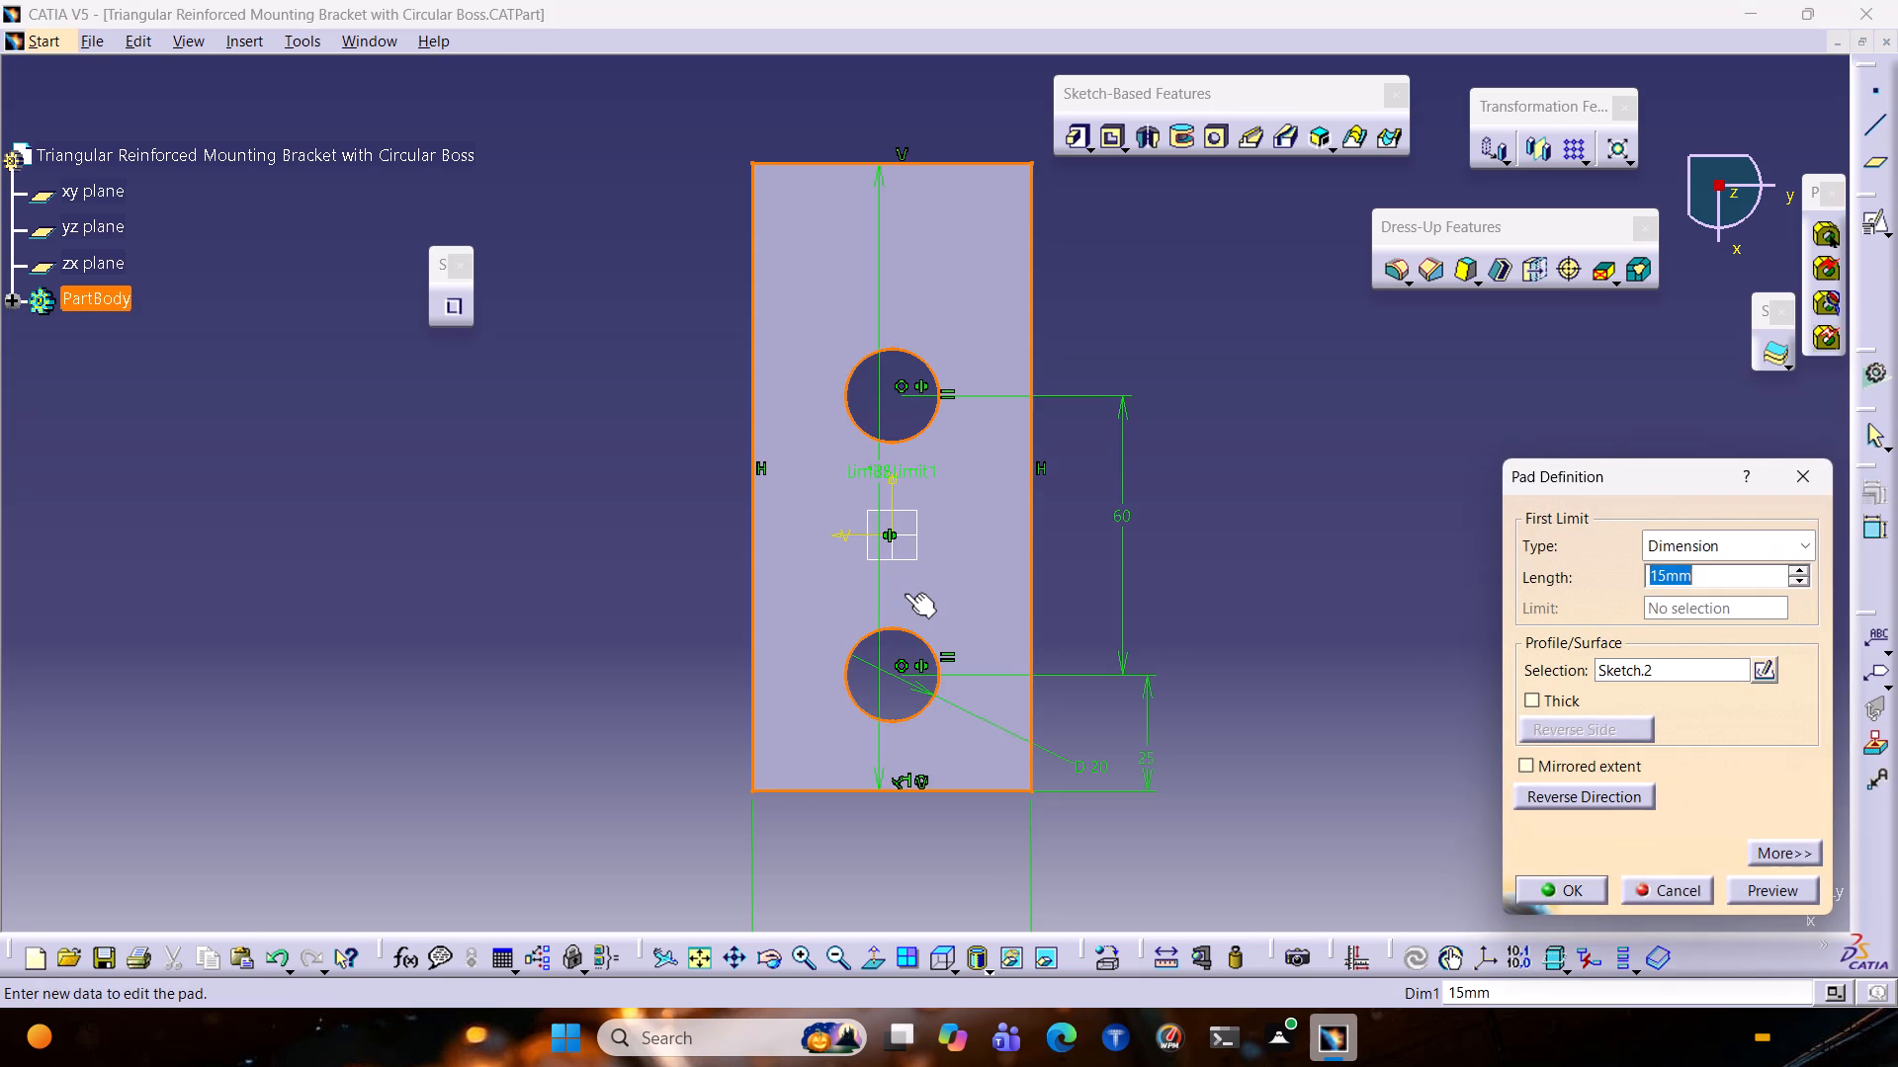
click(1808, 480)
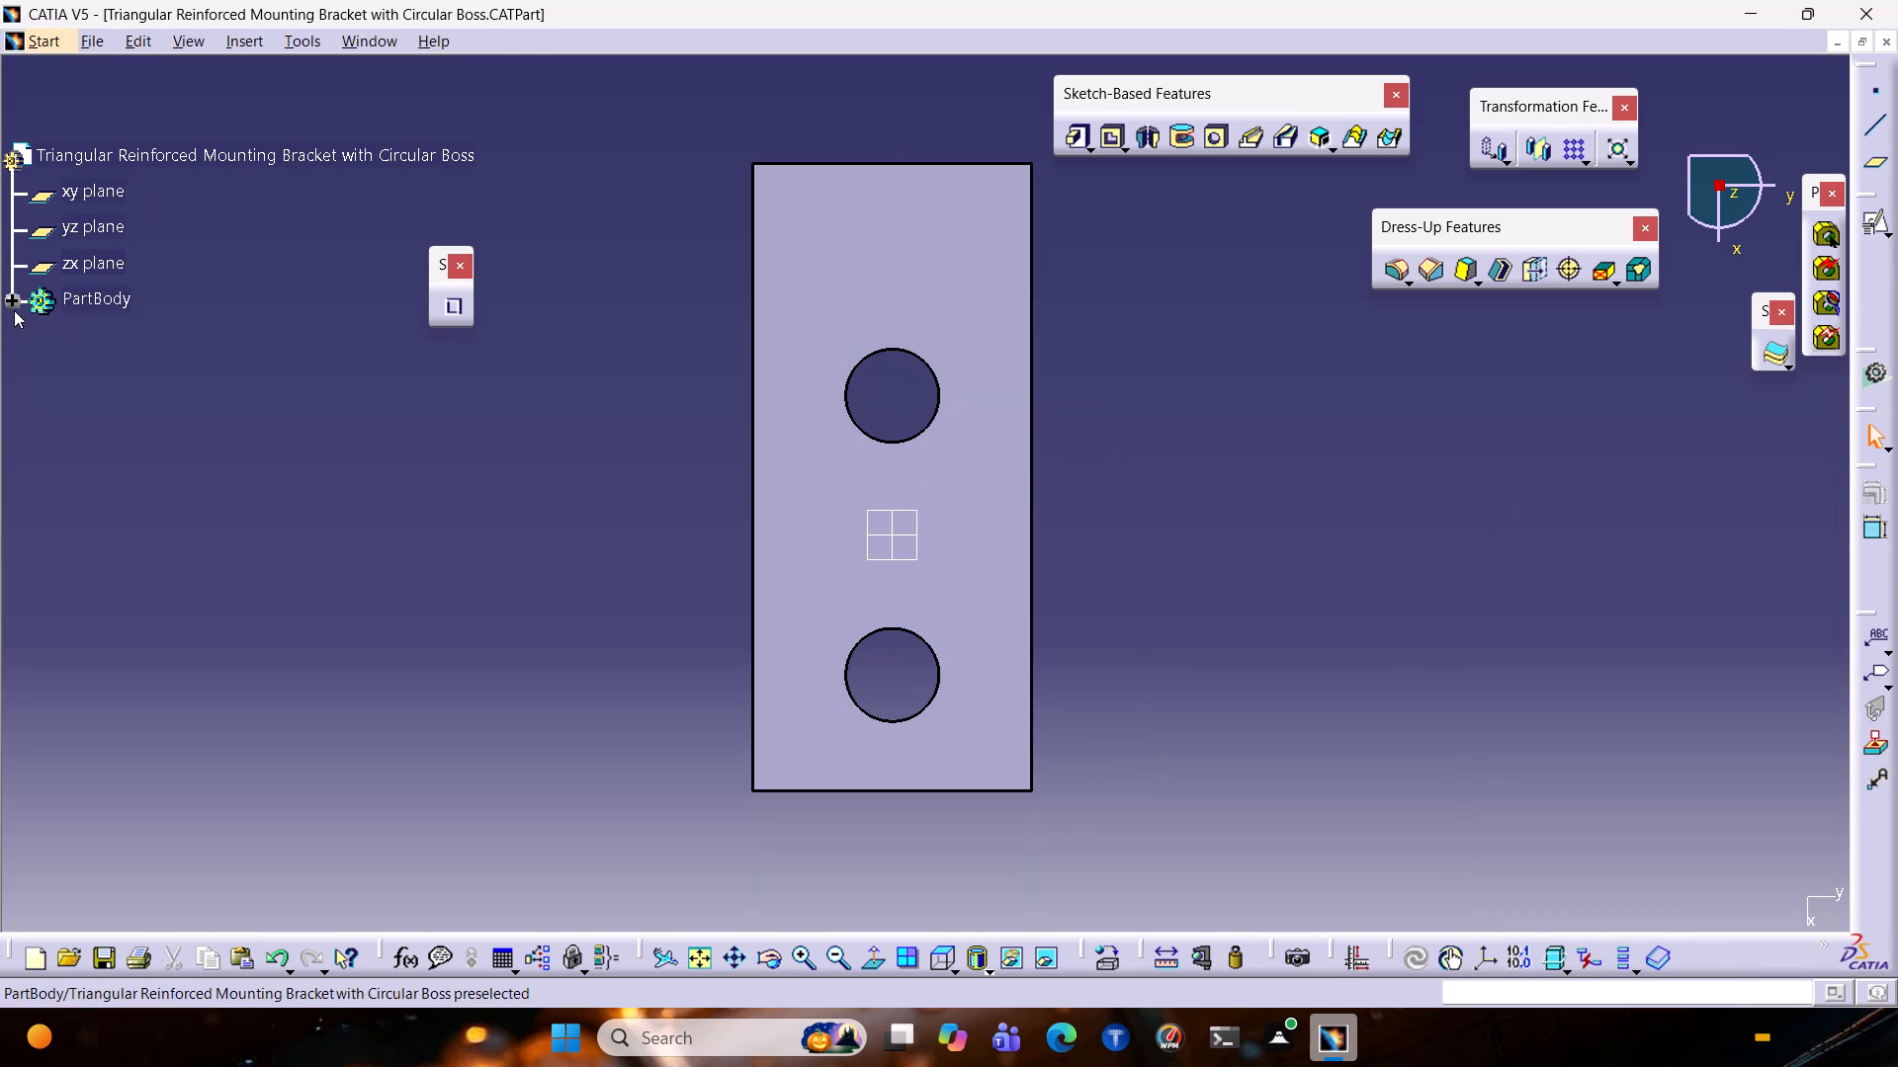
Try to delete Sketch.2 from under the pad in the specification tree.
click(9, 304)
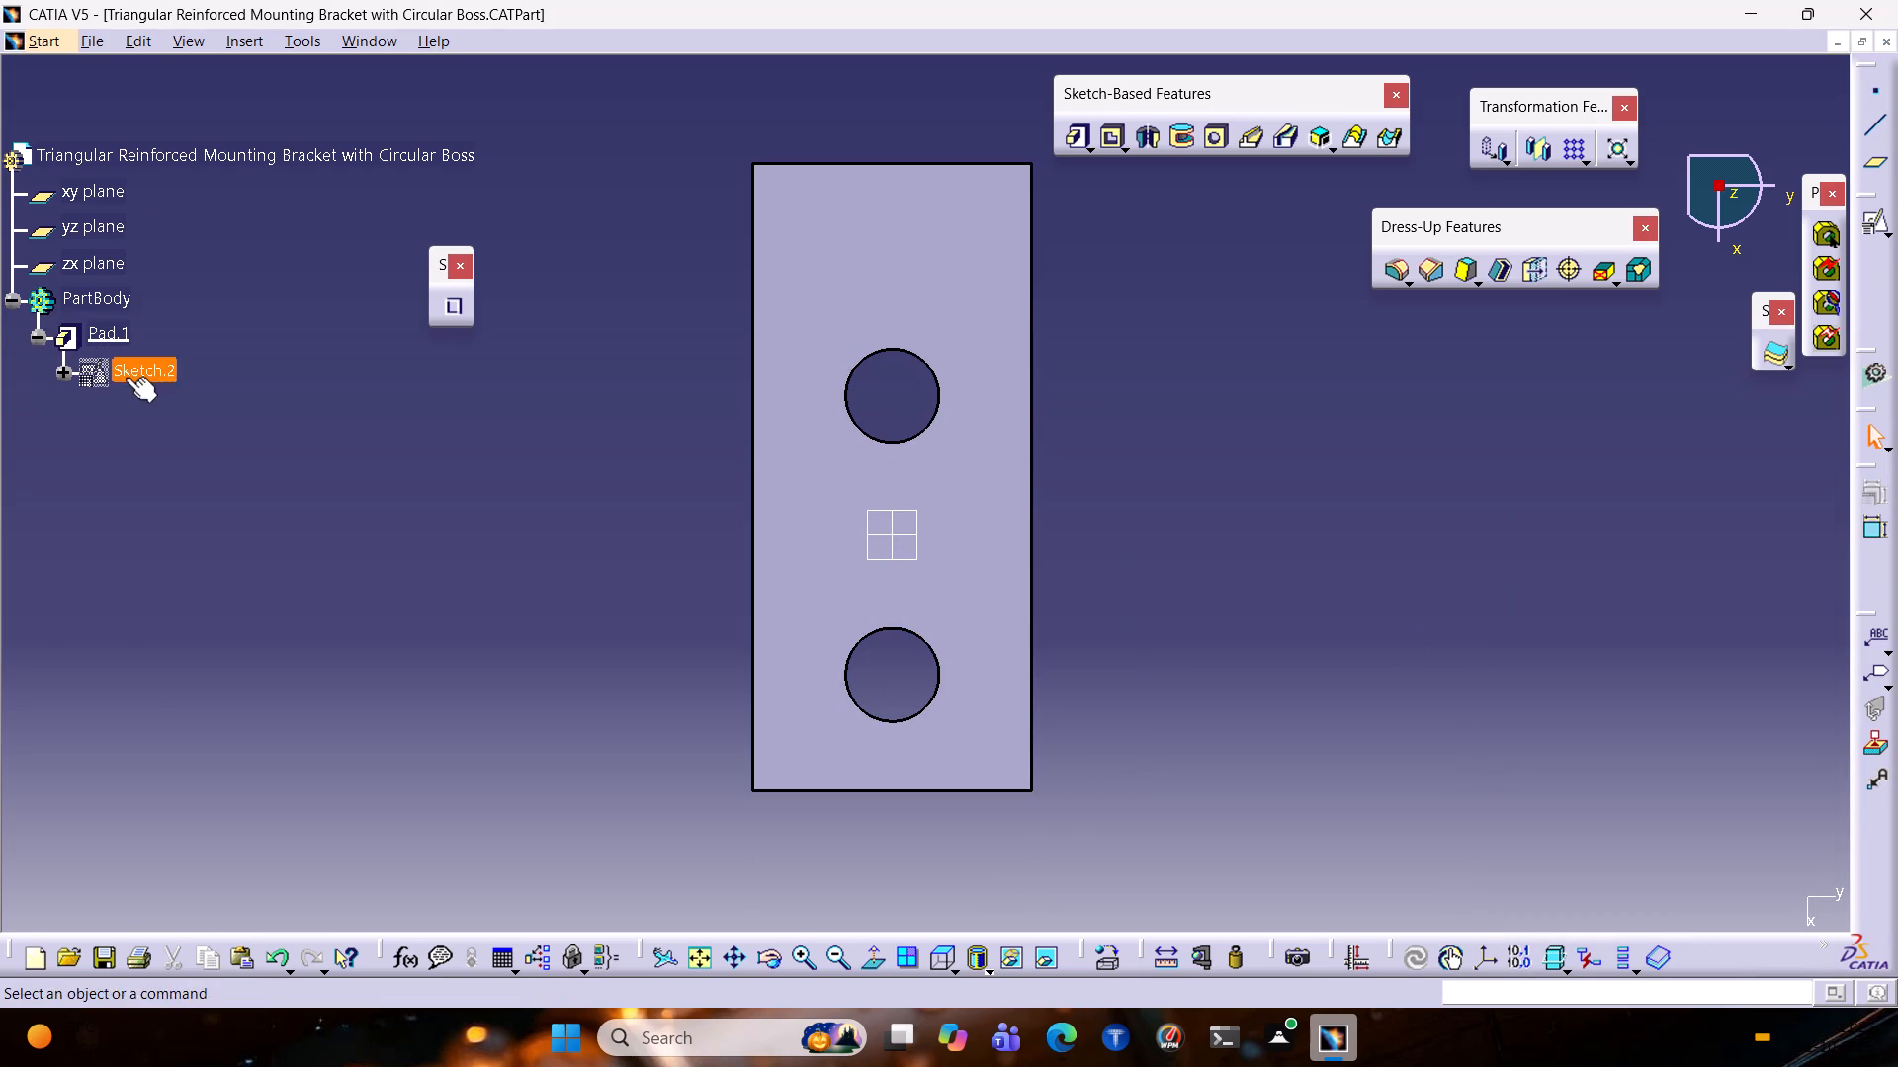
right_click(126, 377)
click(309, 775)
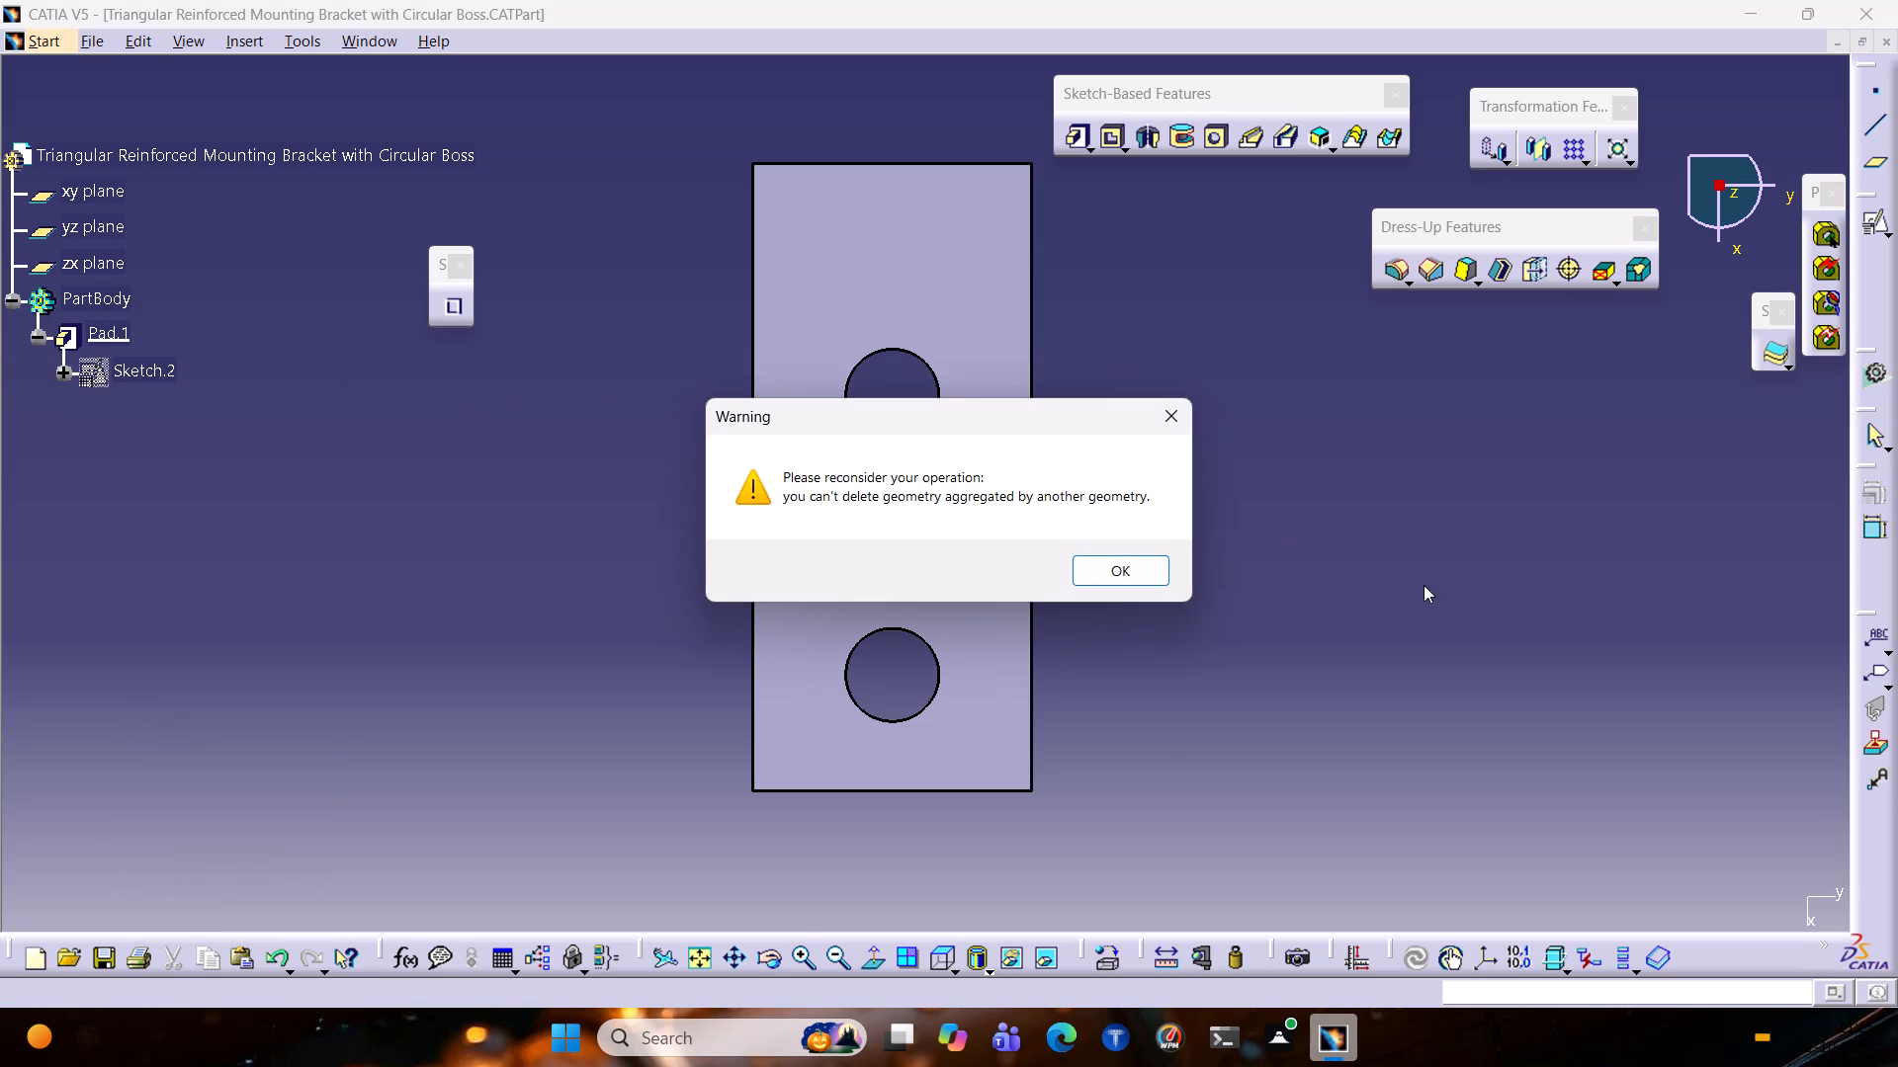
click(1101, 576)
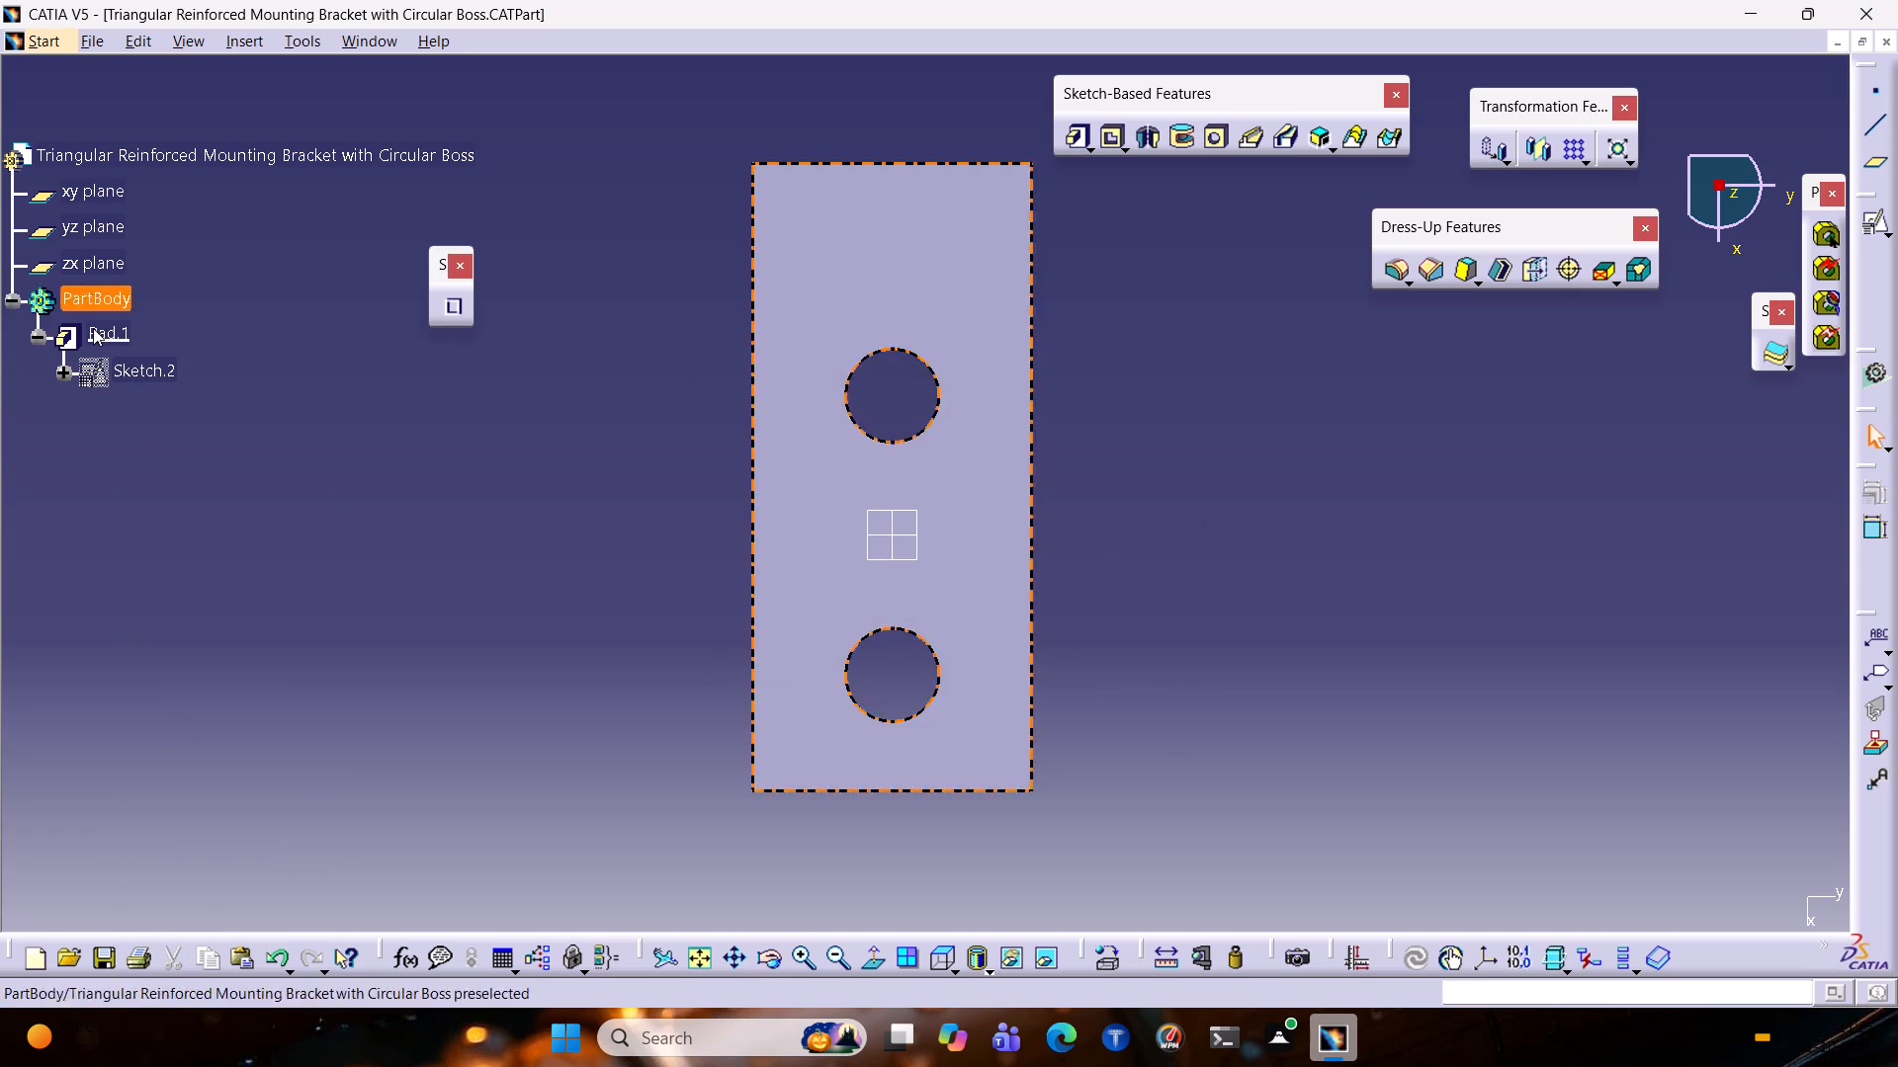
Delete Pad.1 together with its sketch.
right_click(95, 335)
click(264, 731)
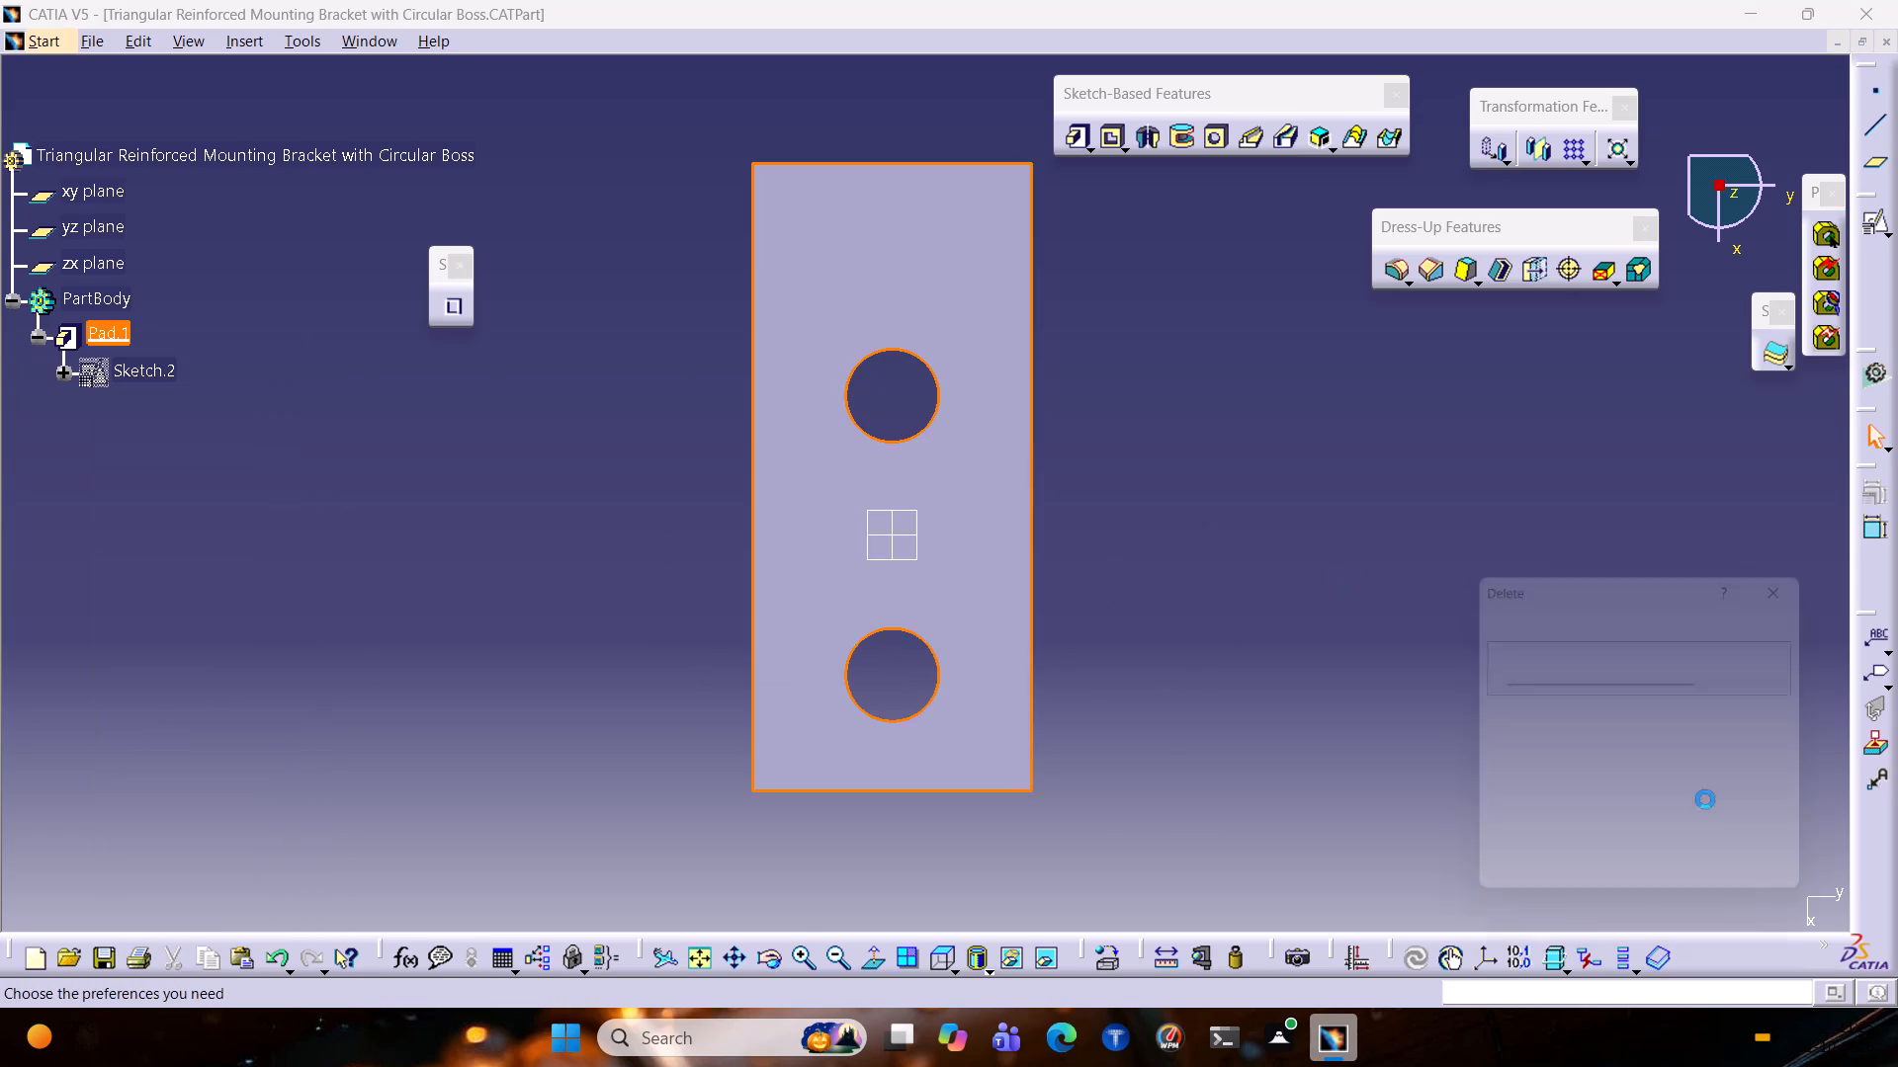
click(1664, 889)
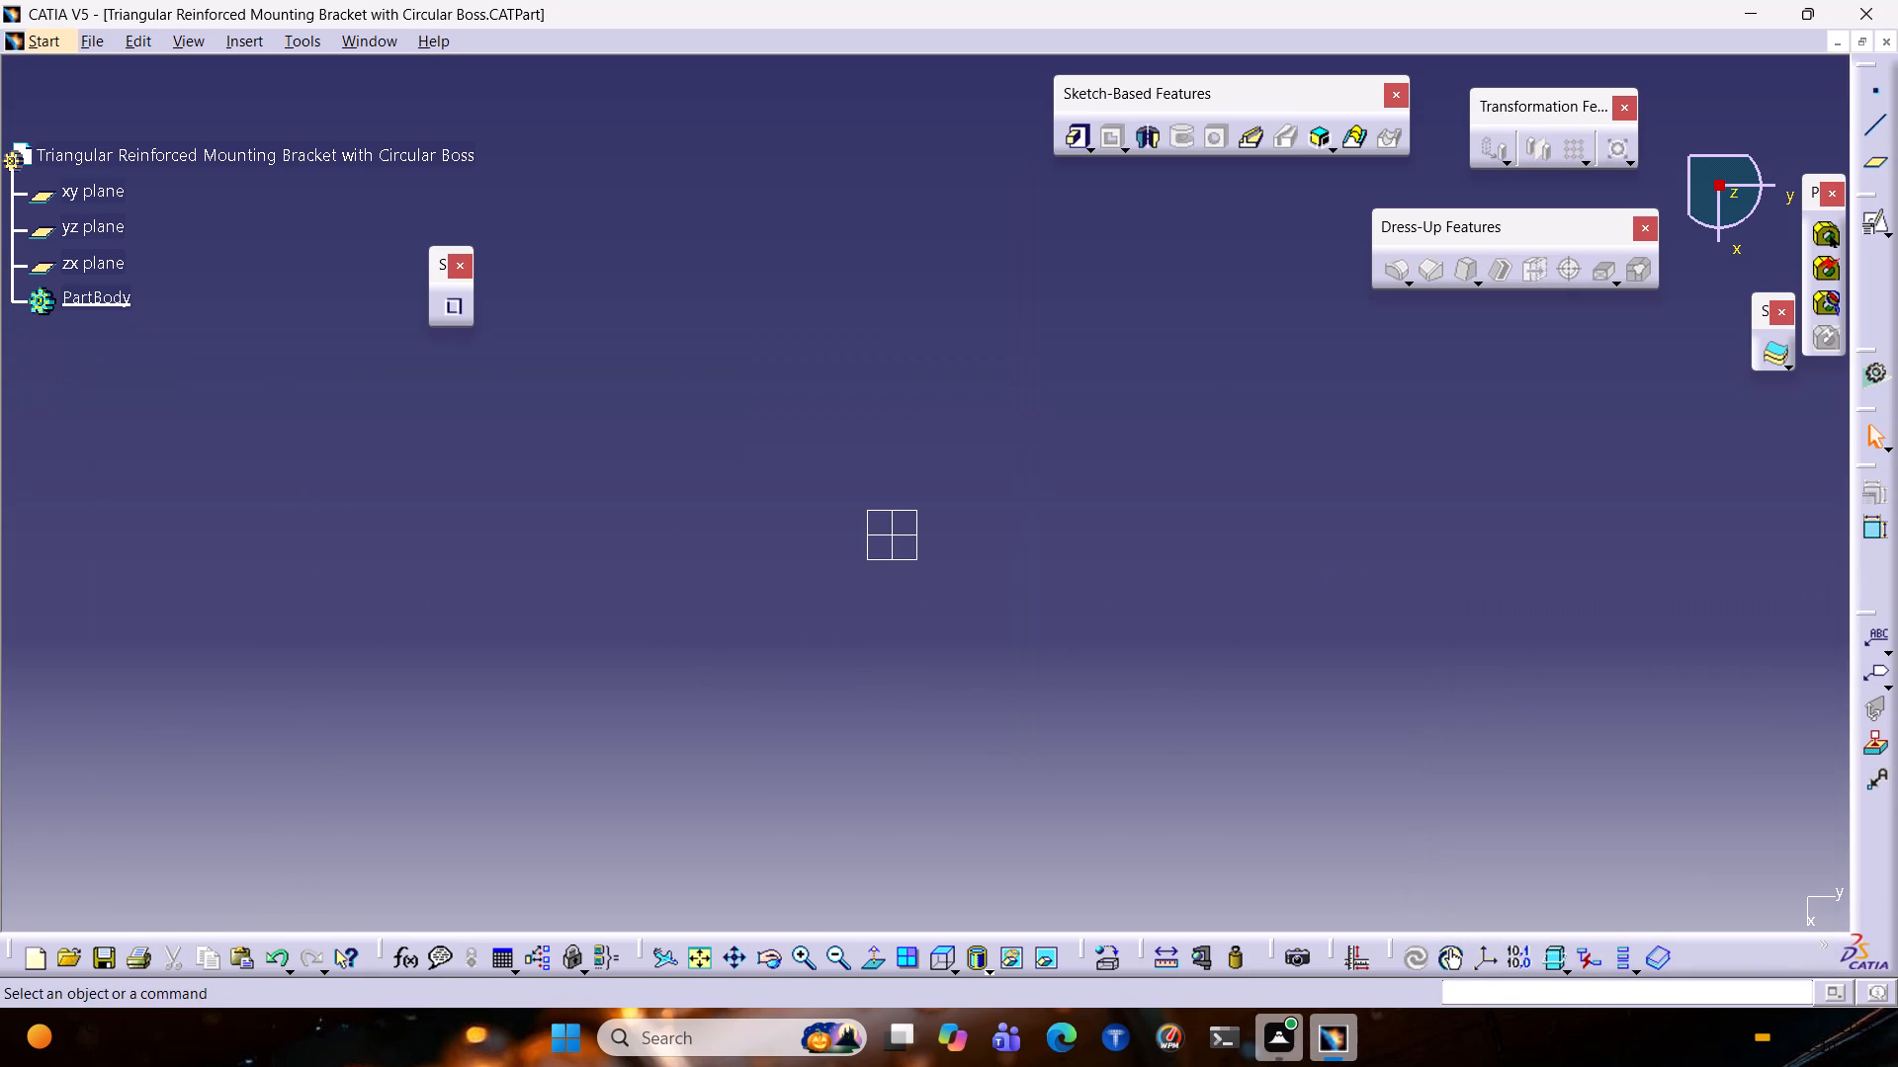
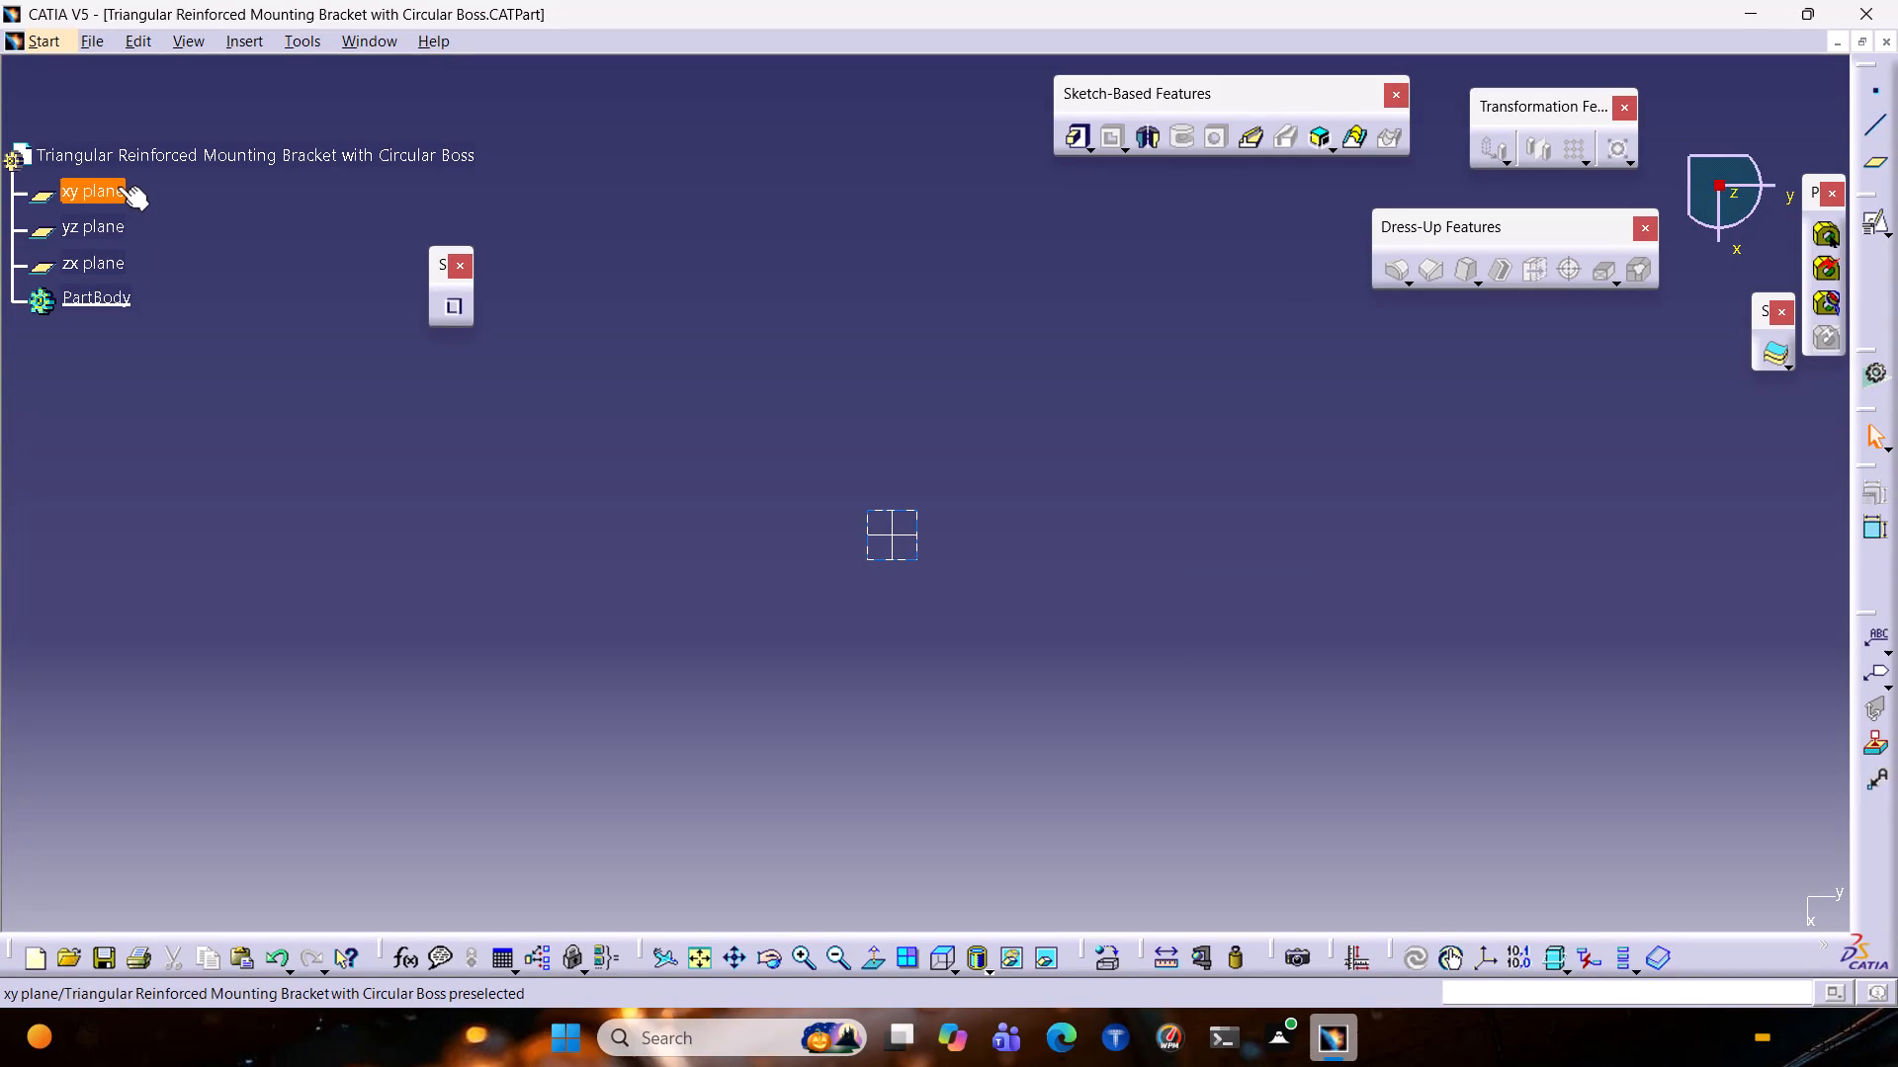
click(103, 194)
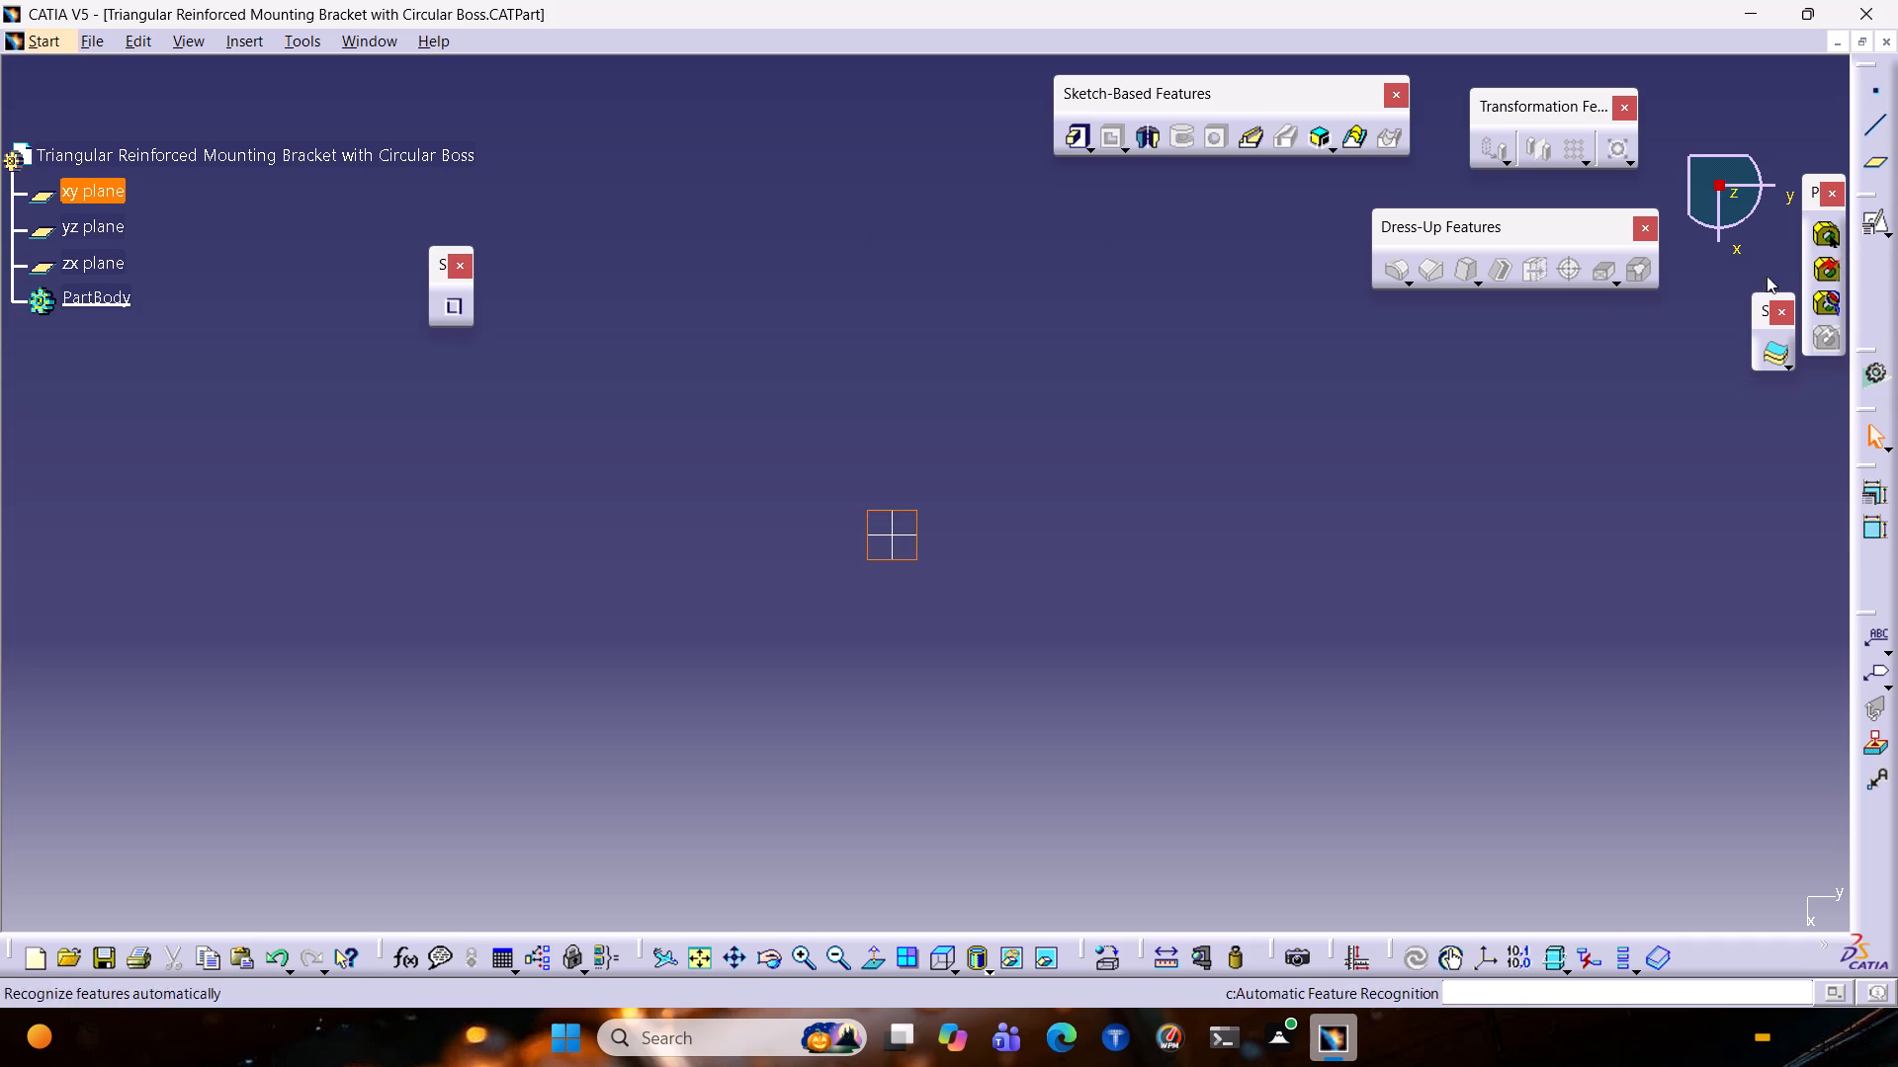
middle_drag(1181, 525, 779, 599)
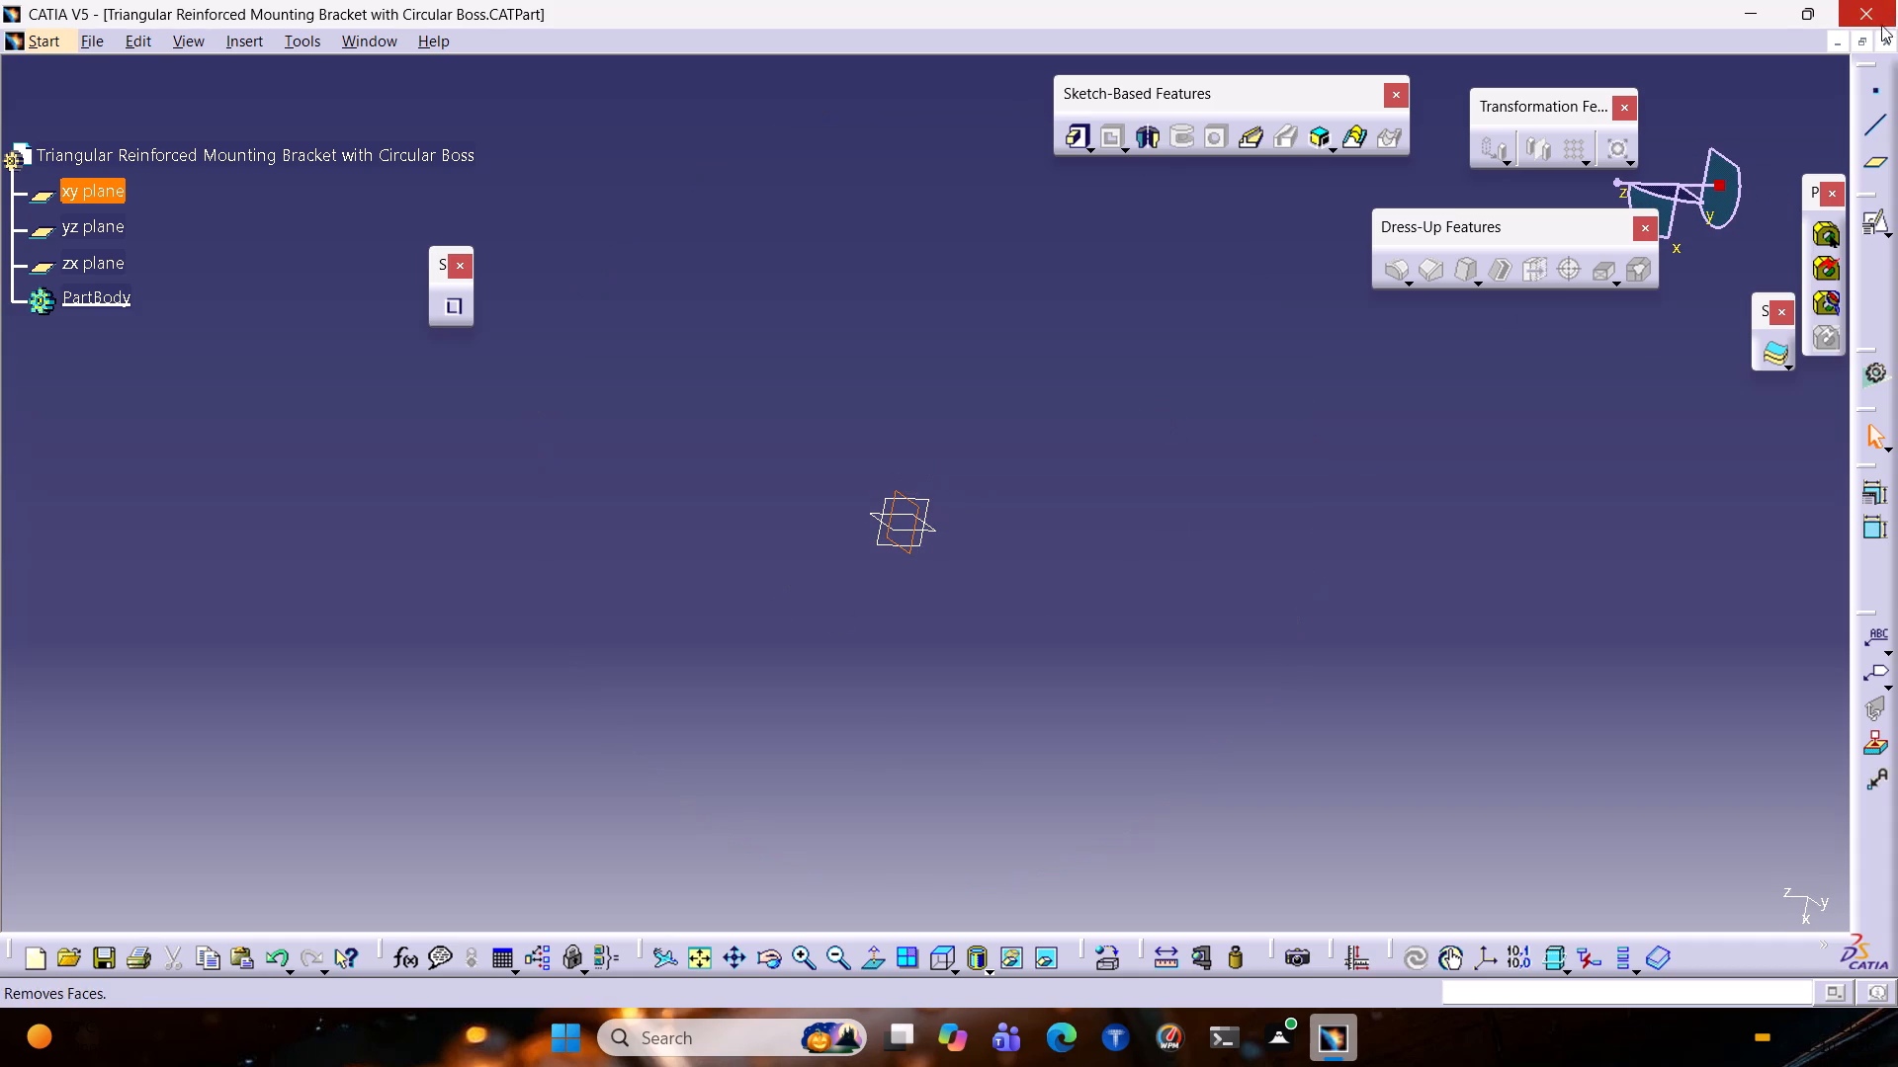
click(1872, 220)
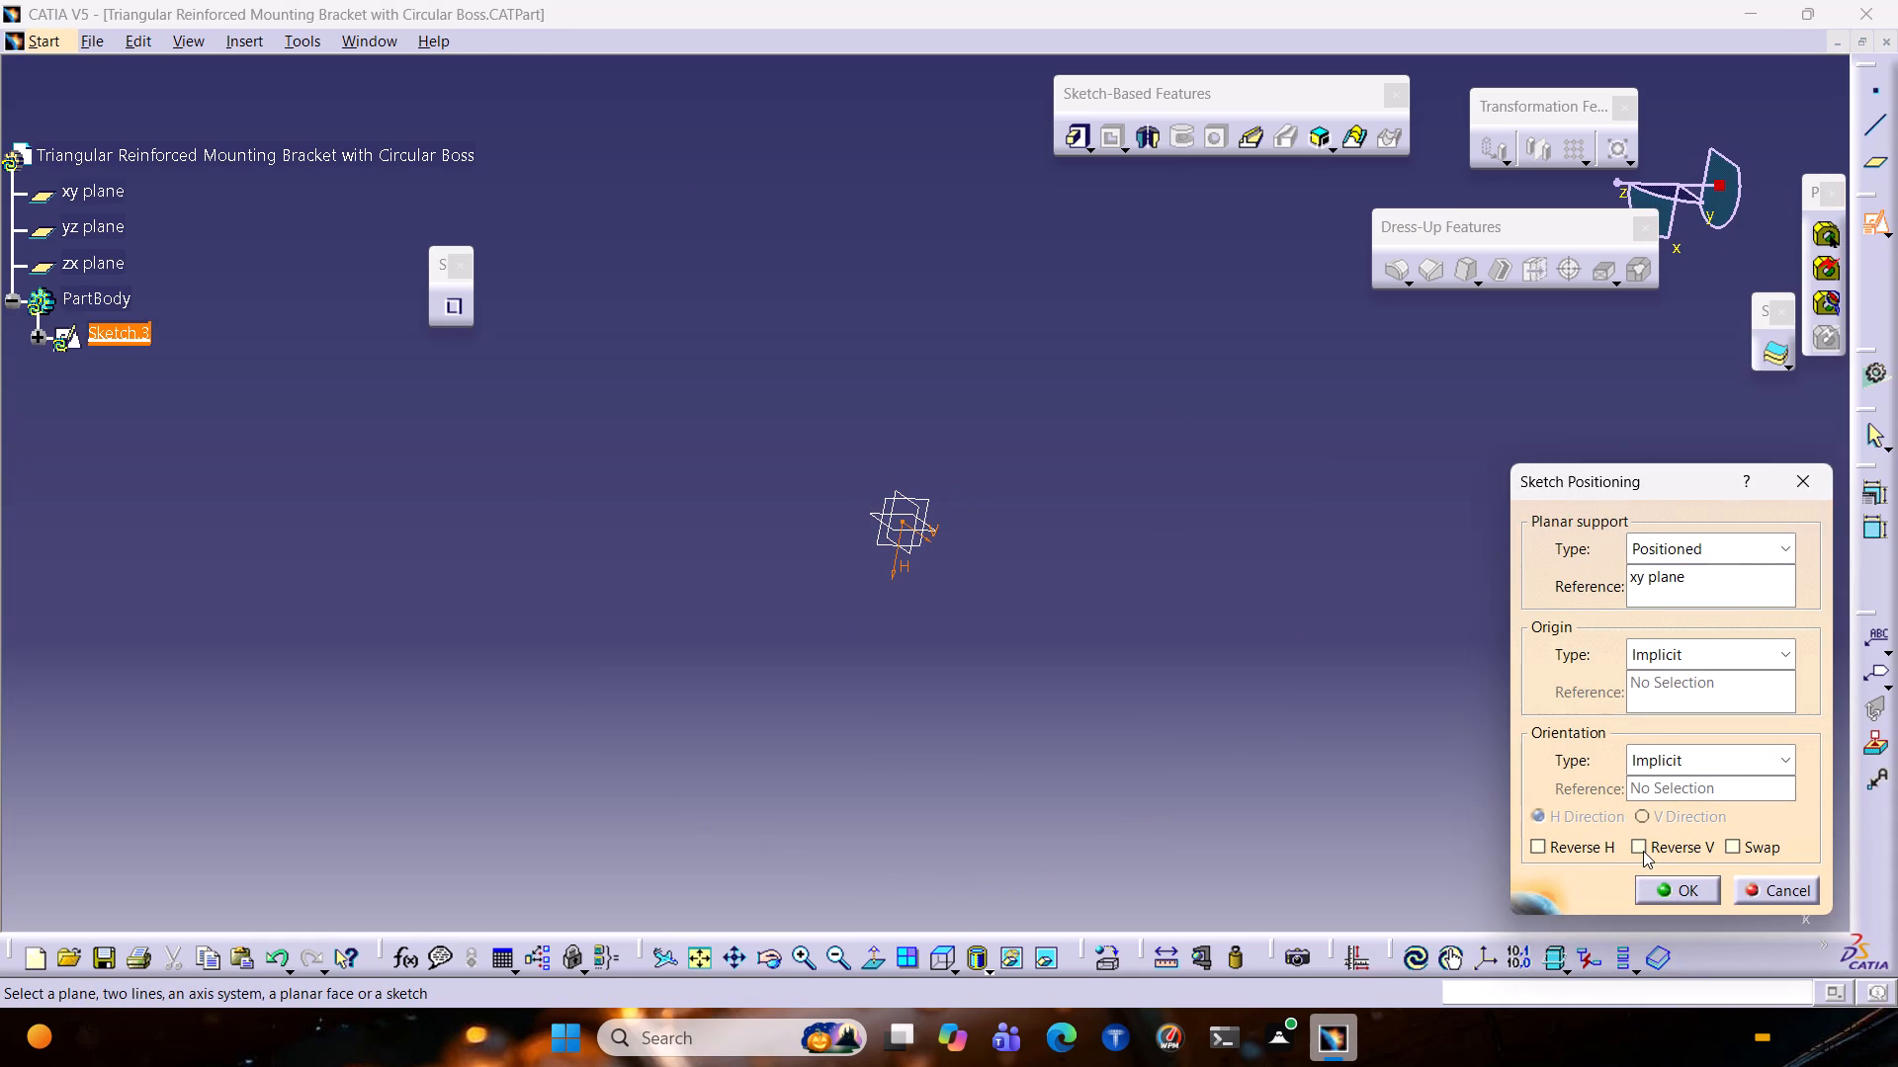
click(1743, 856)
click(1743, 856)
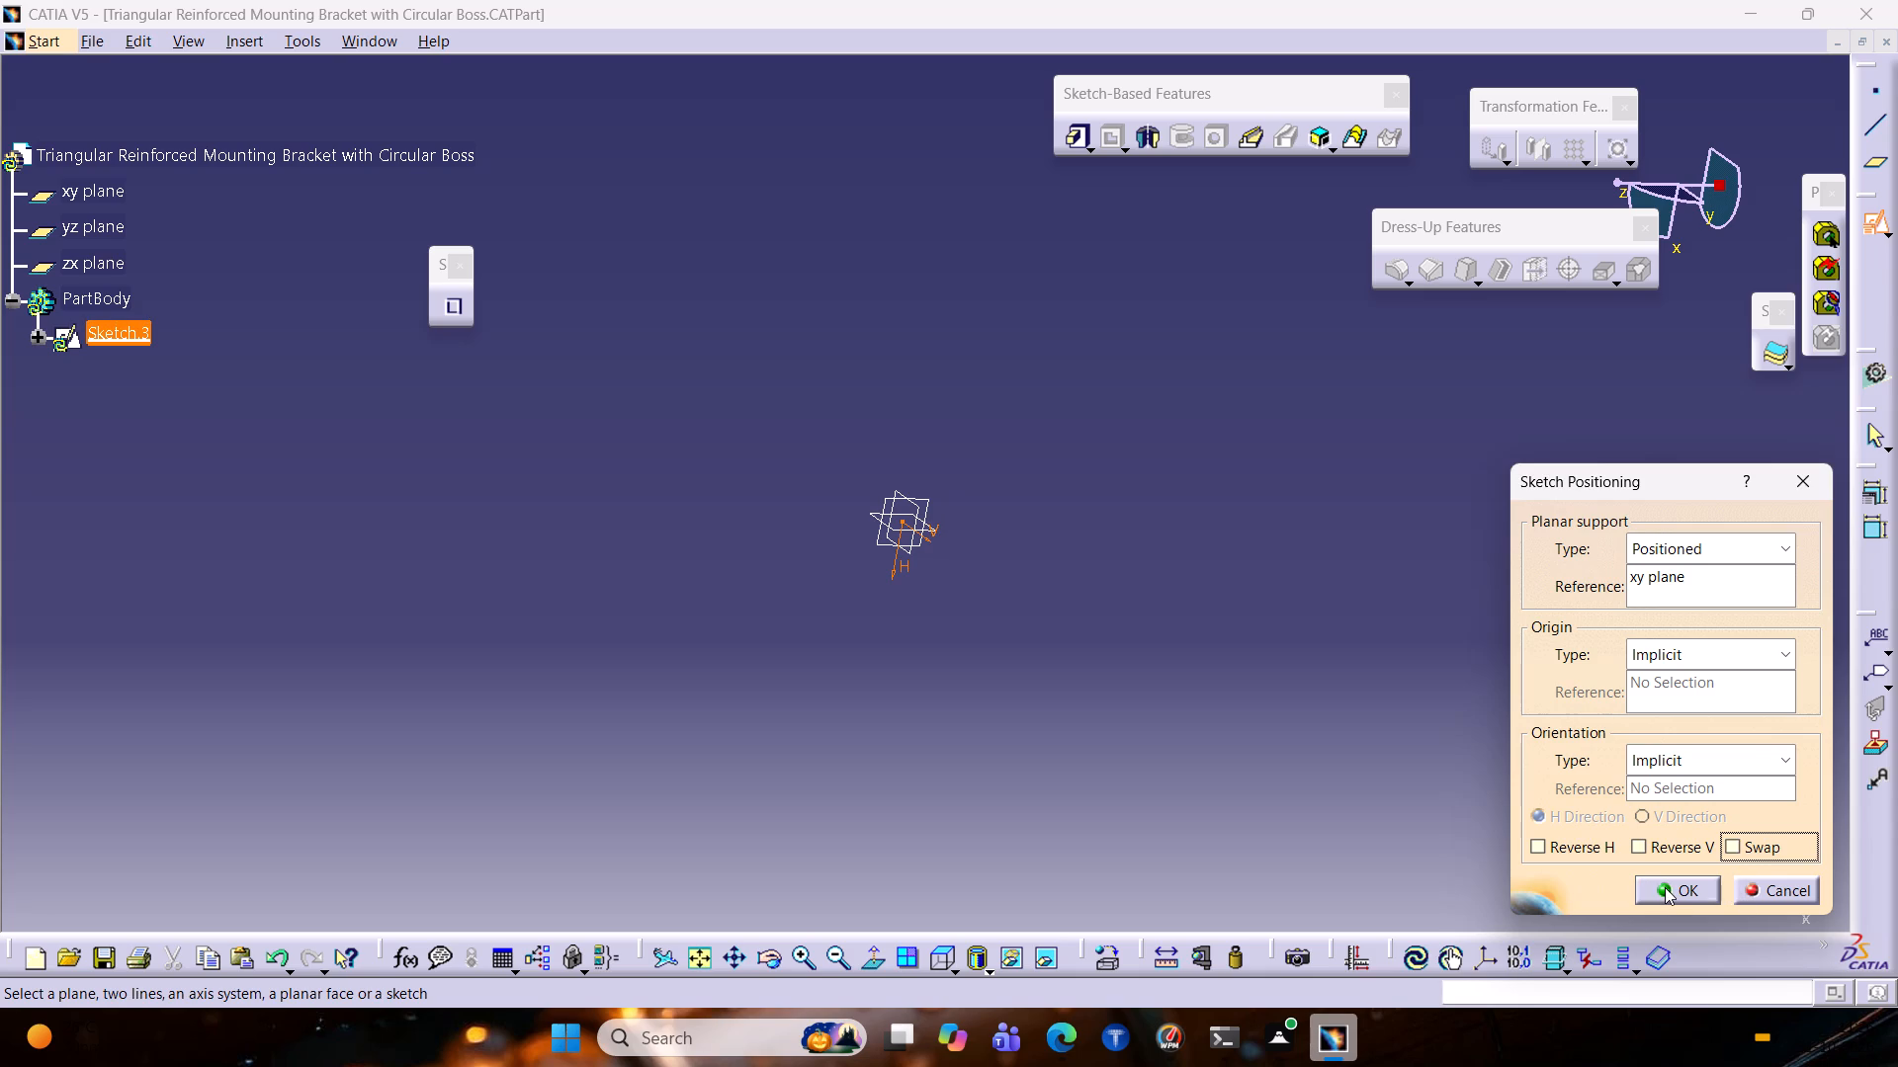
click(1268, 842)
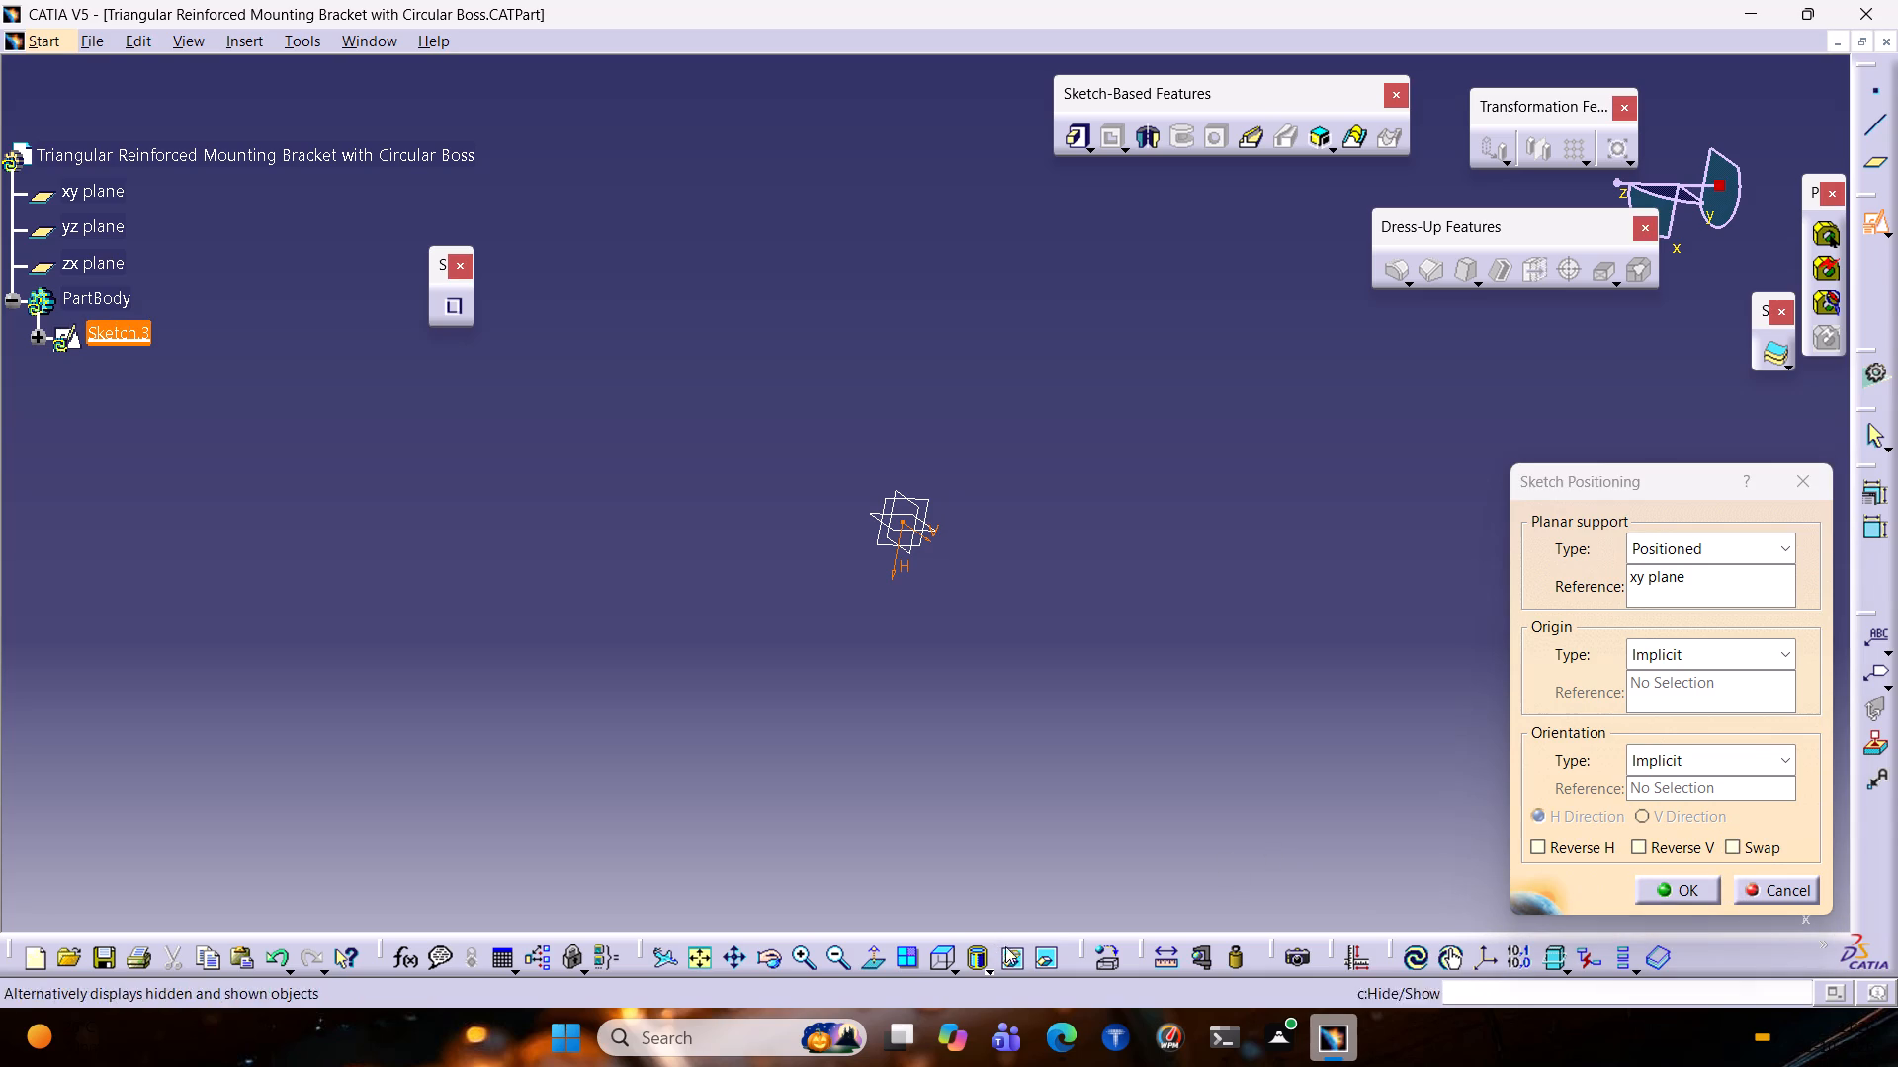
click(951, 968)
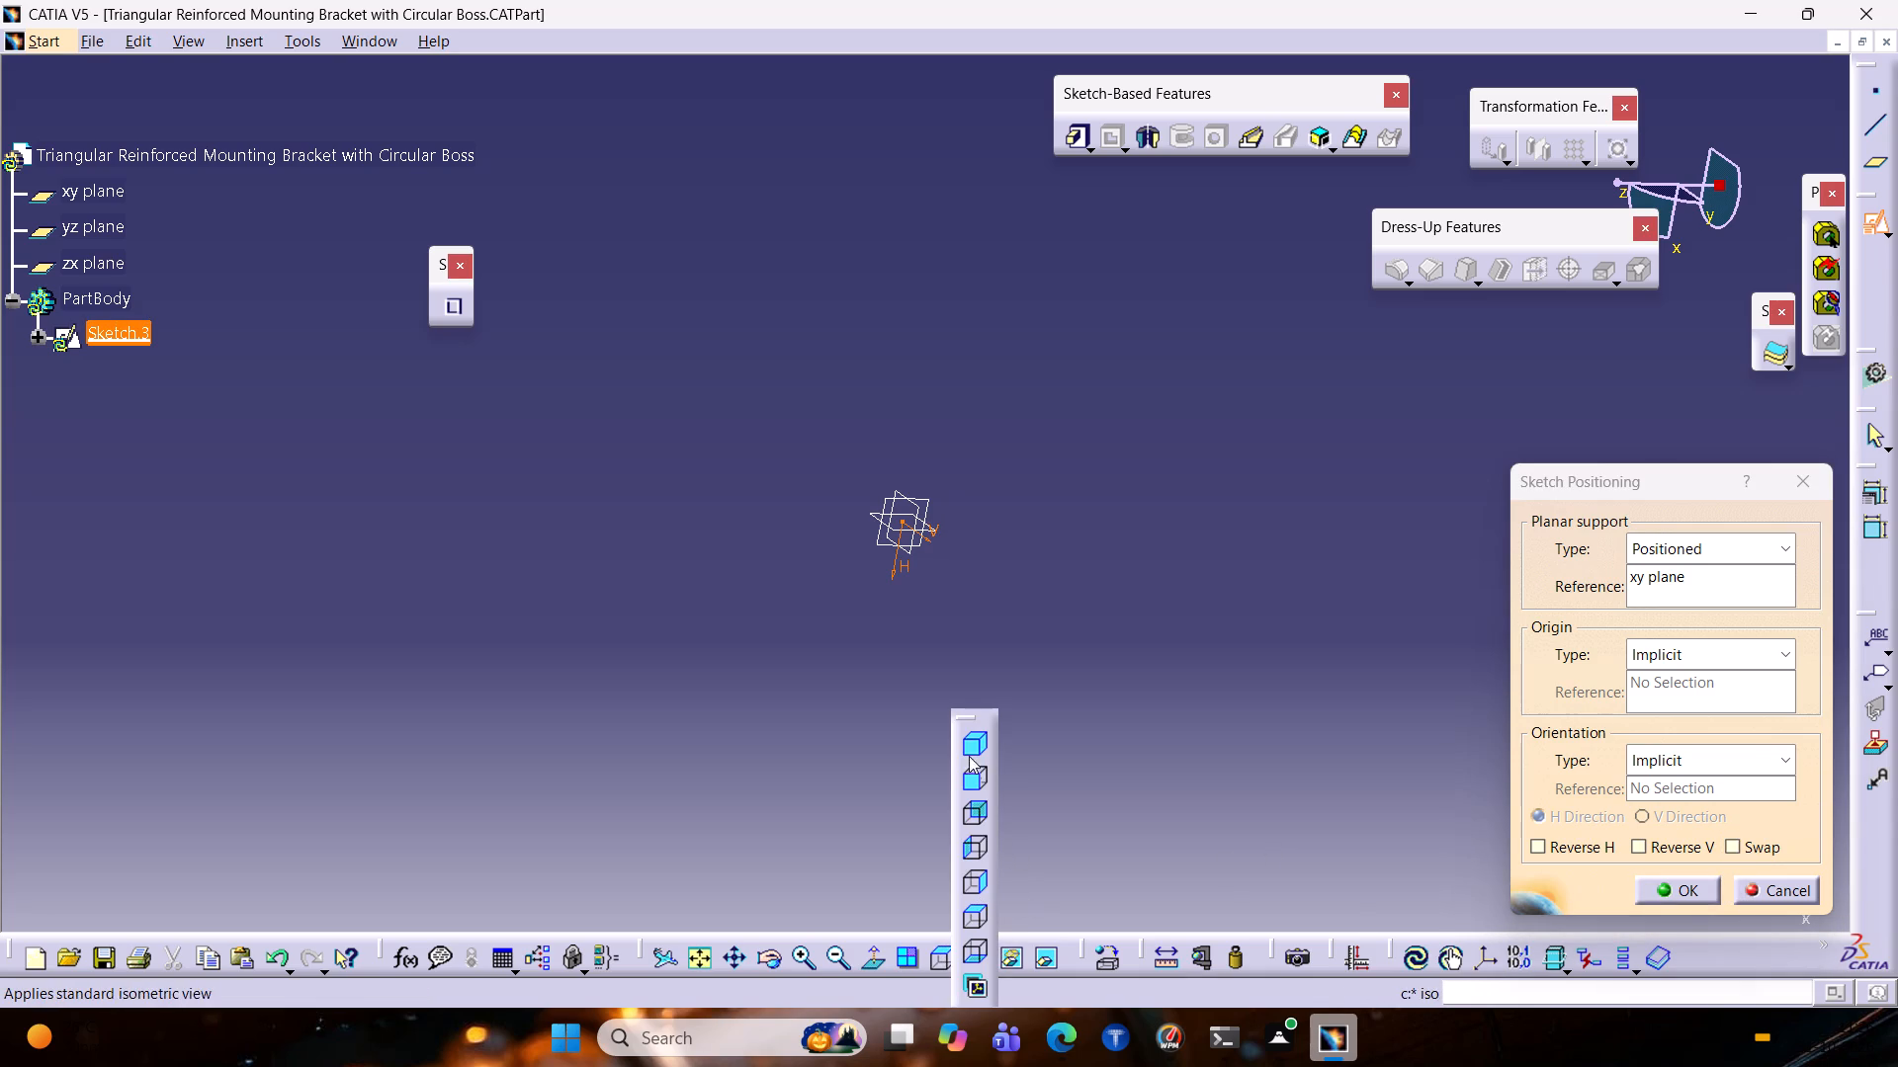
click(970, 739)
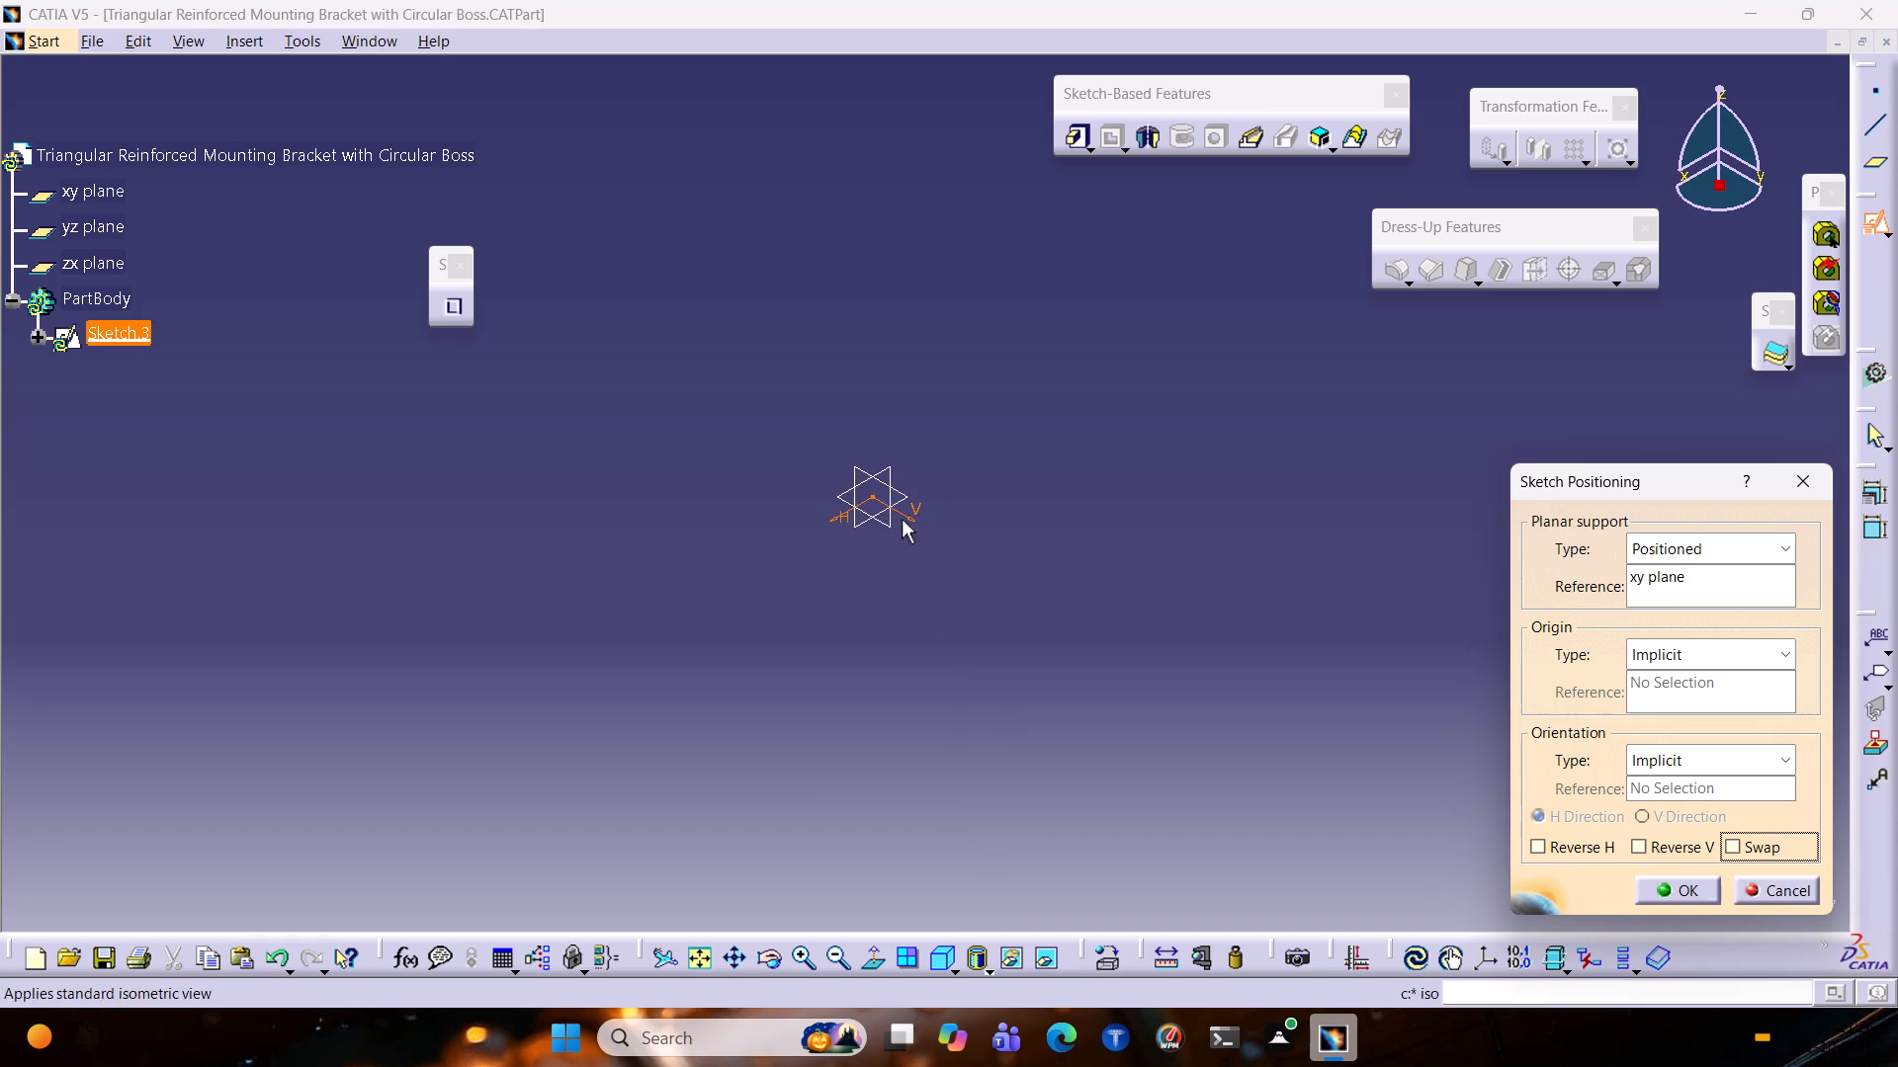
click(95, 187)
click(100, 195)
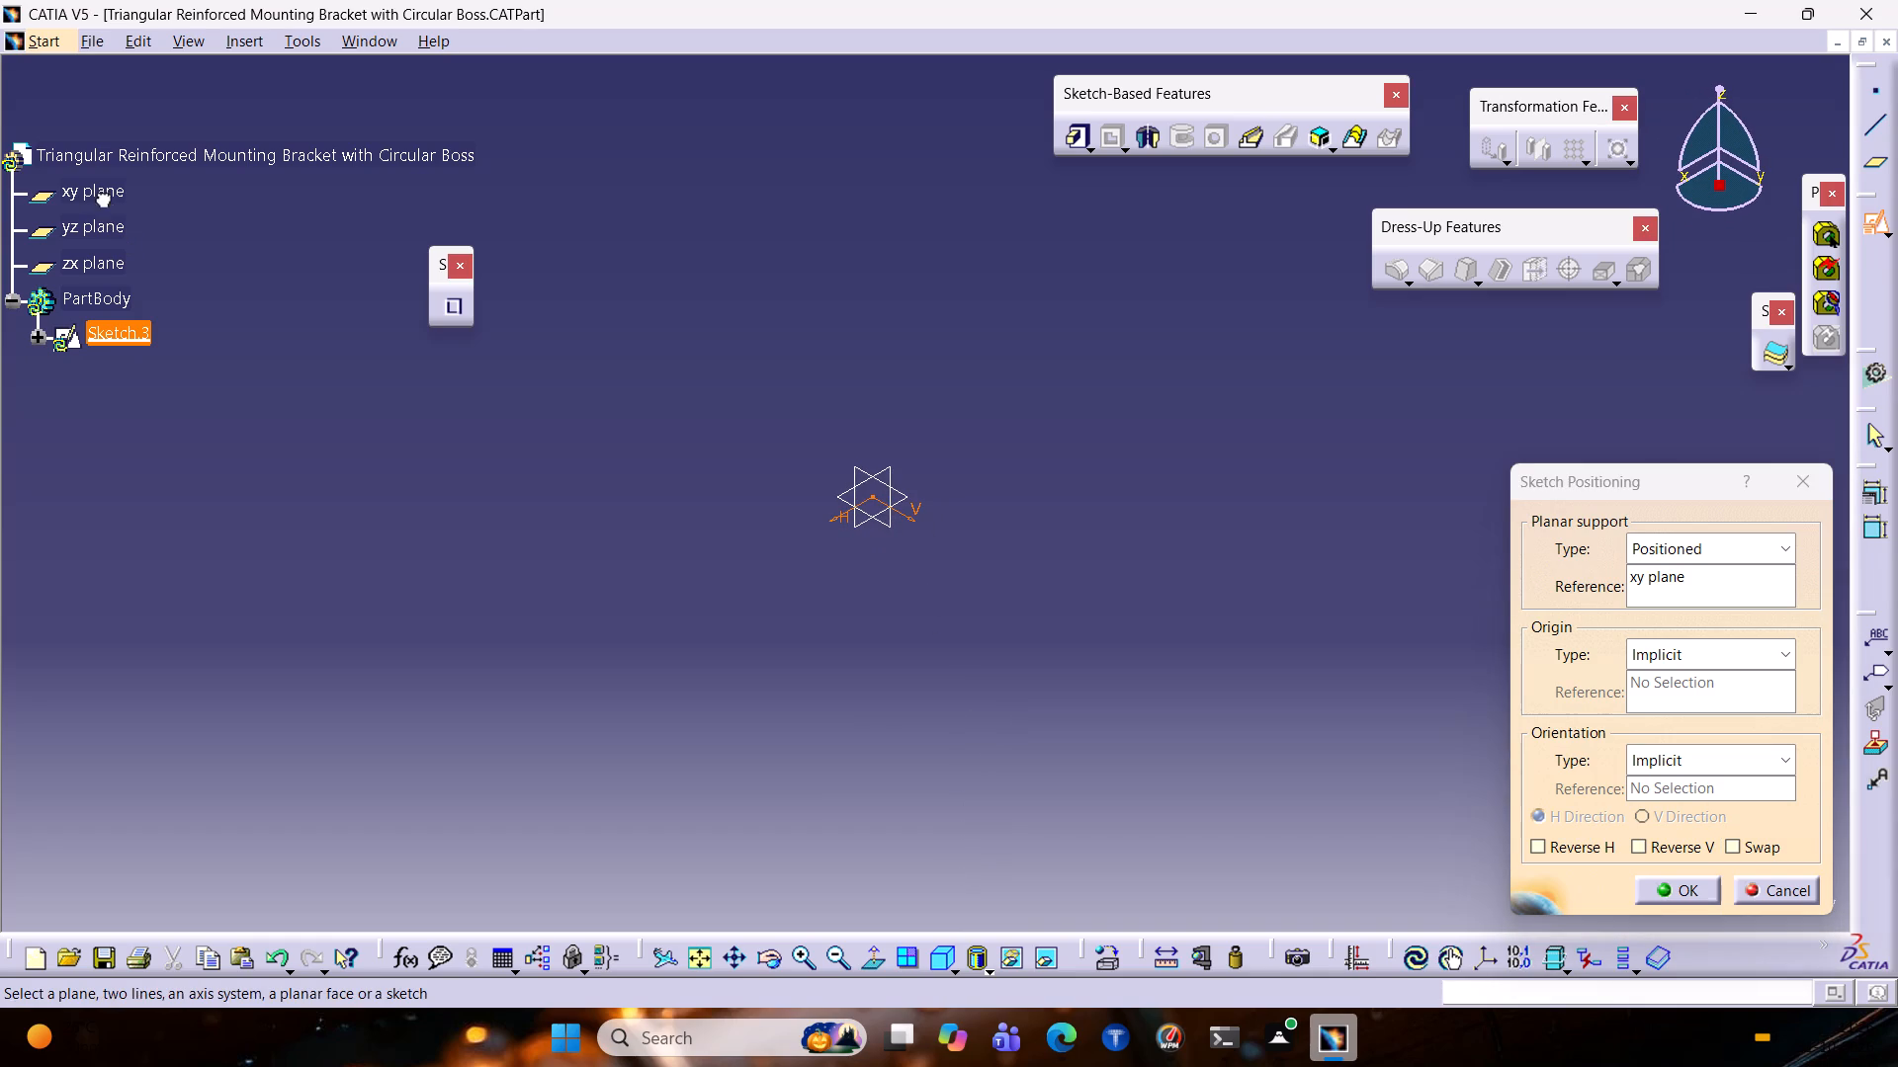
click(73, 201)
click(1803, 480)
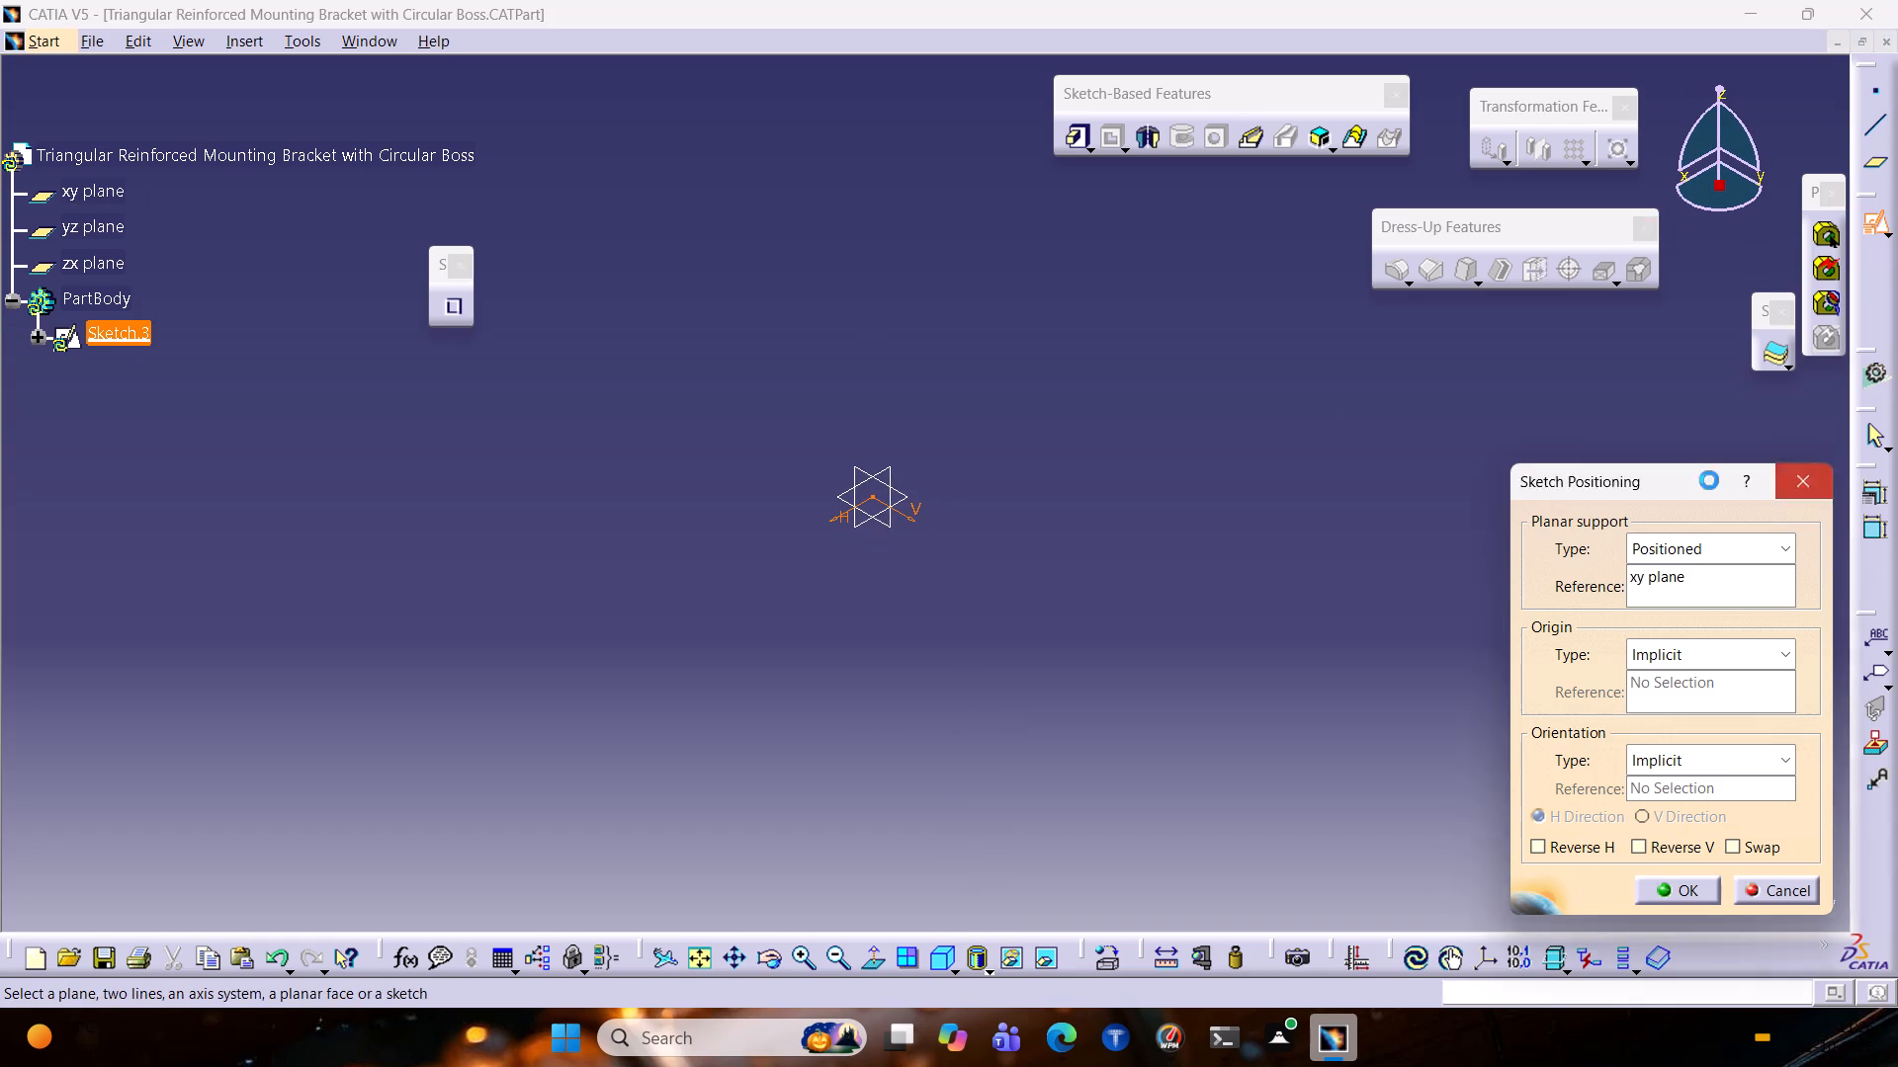
Create a positioned sketch on the xy plane with both its H and V directions reversed.
click(92, 198)
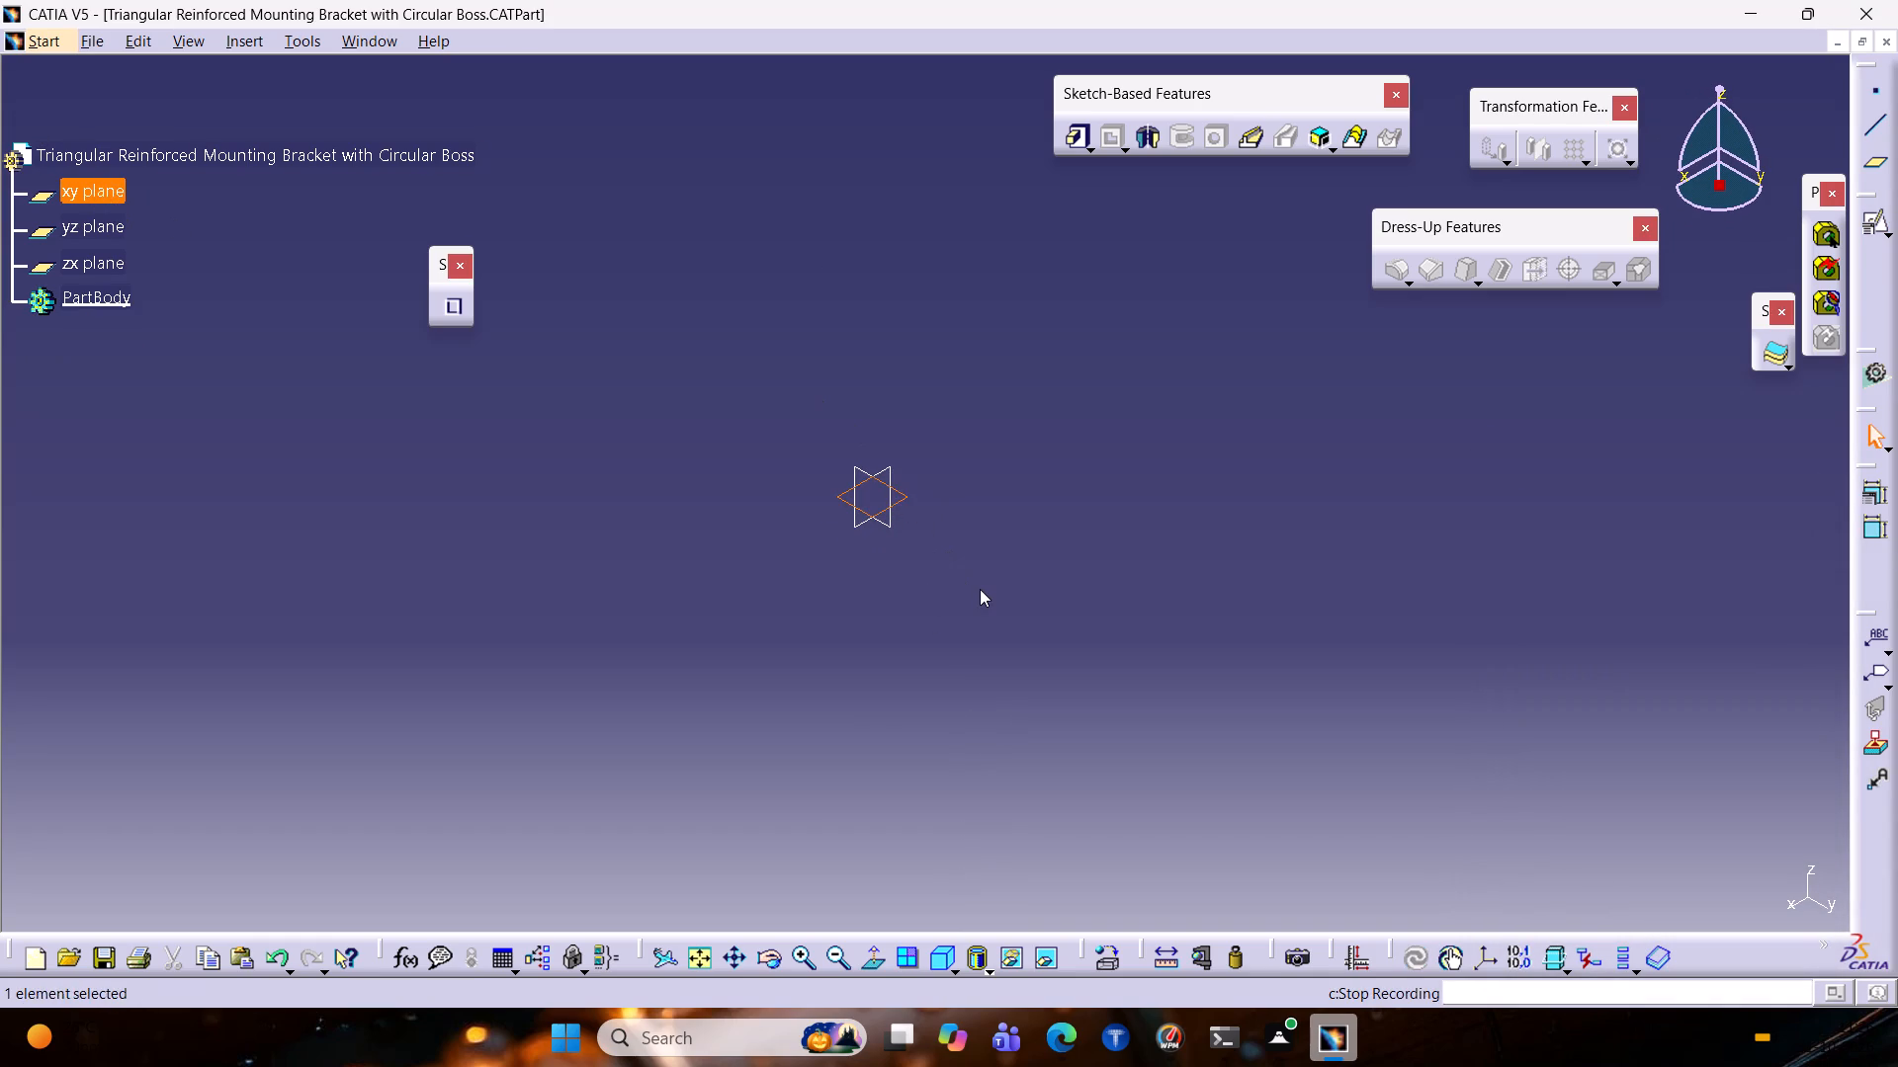
middle_drag(998, 611, 802, 601)
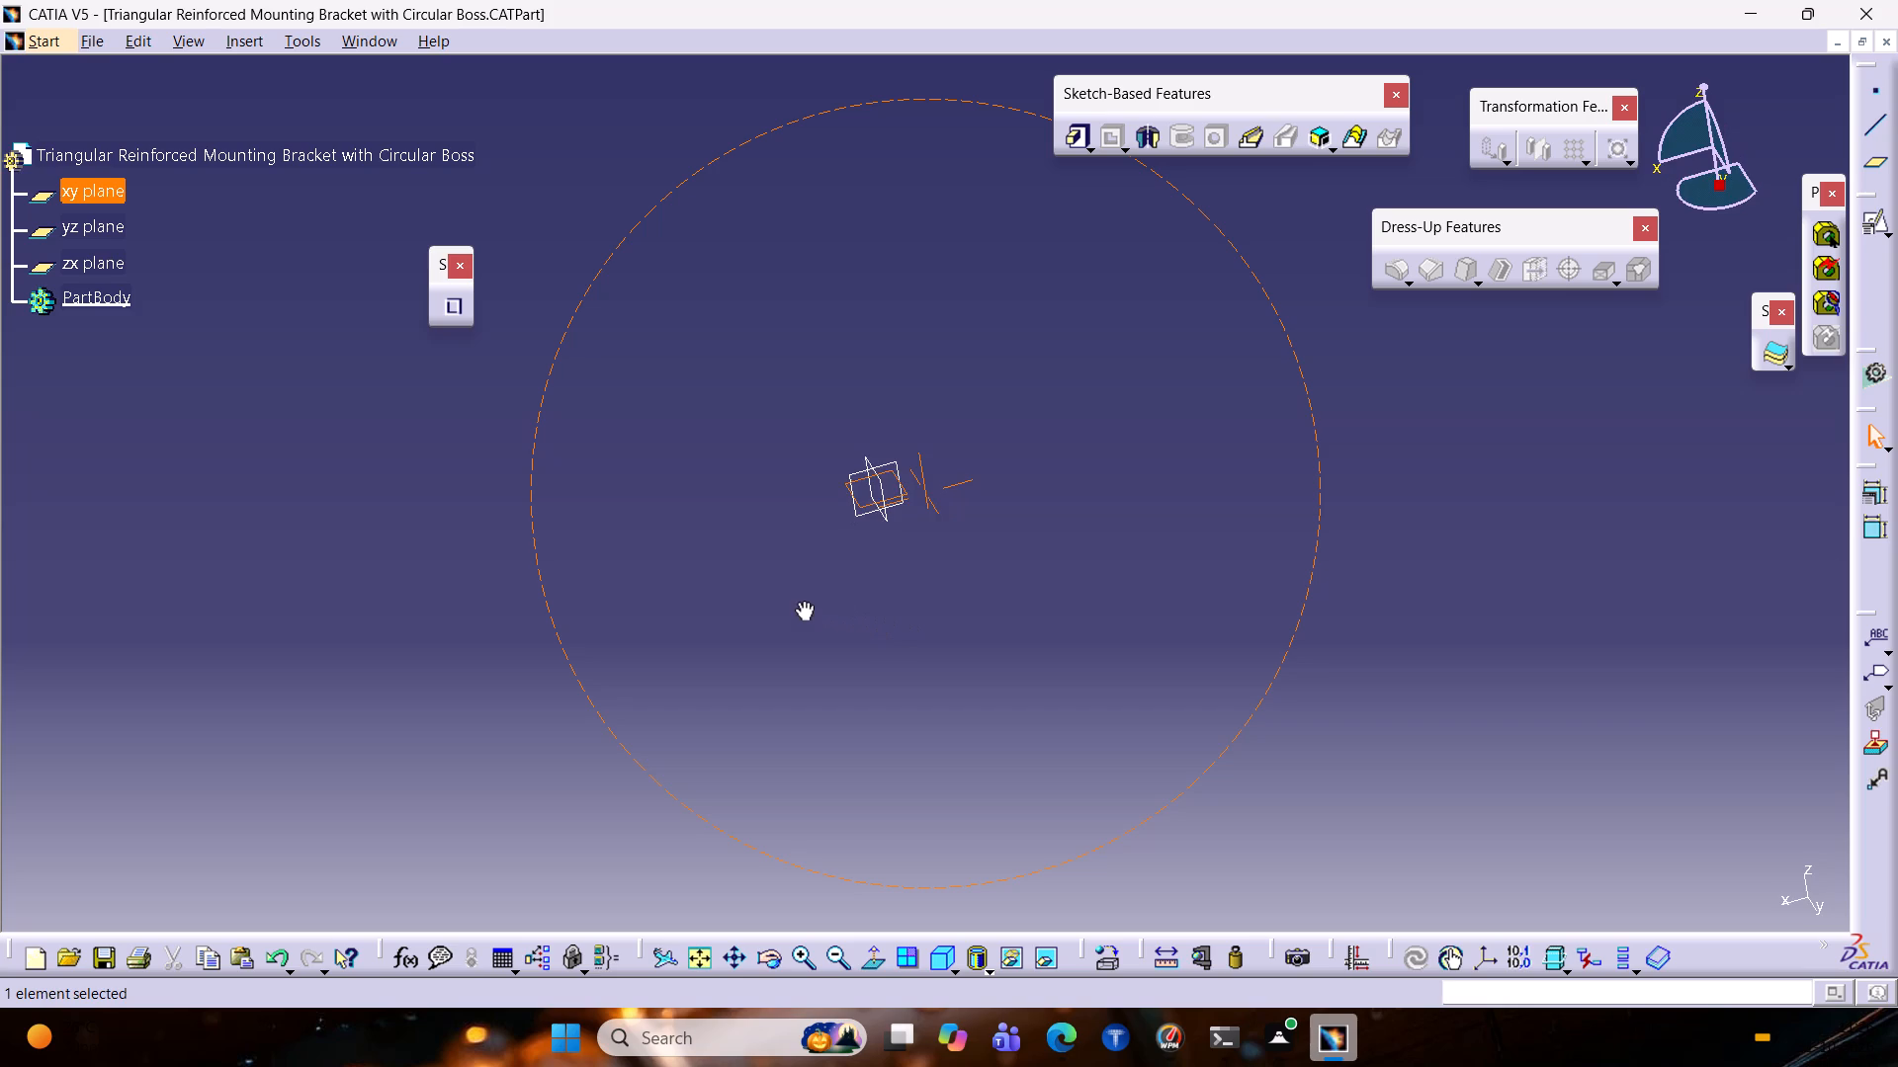
middle_drag(802, 601, 745, 577)
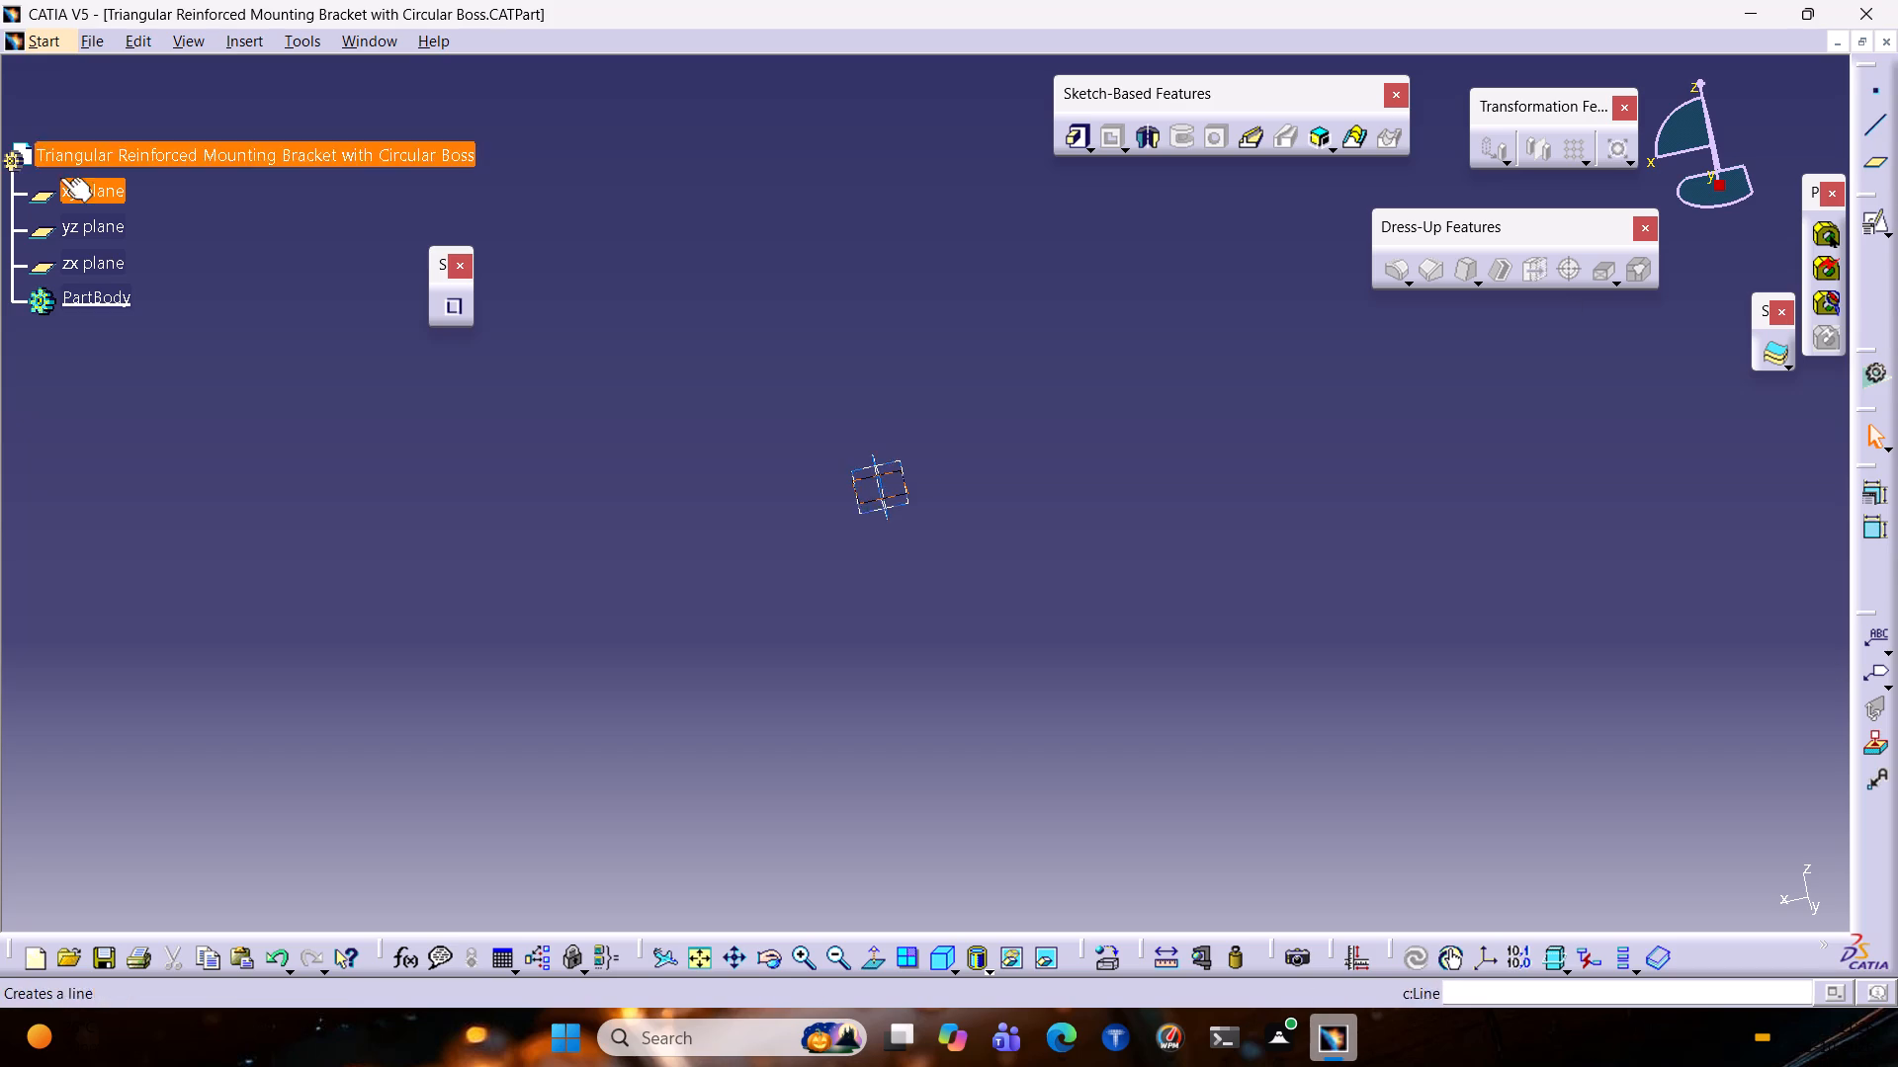
click(1874, 221)
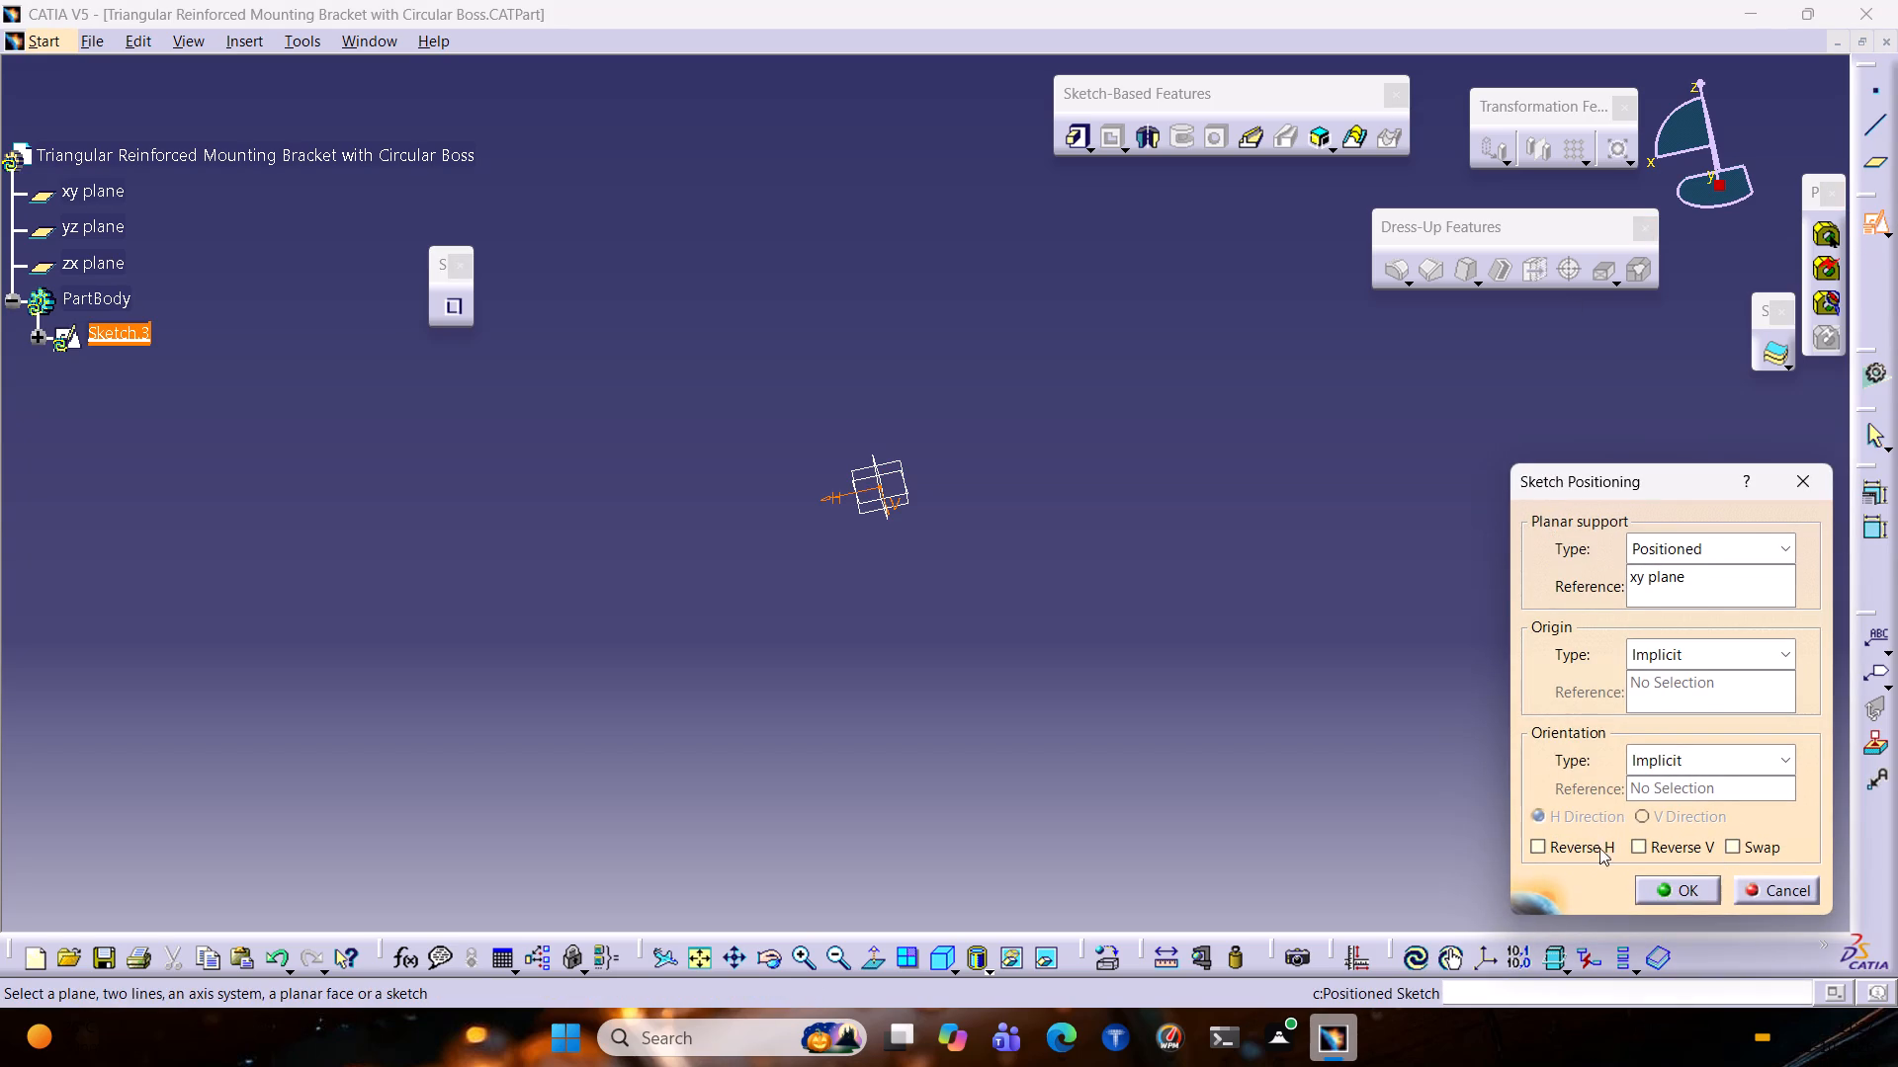
click(1585, 847)
click(1645, 845)
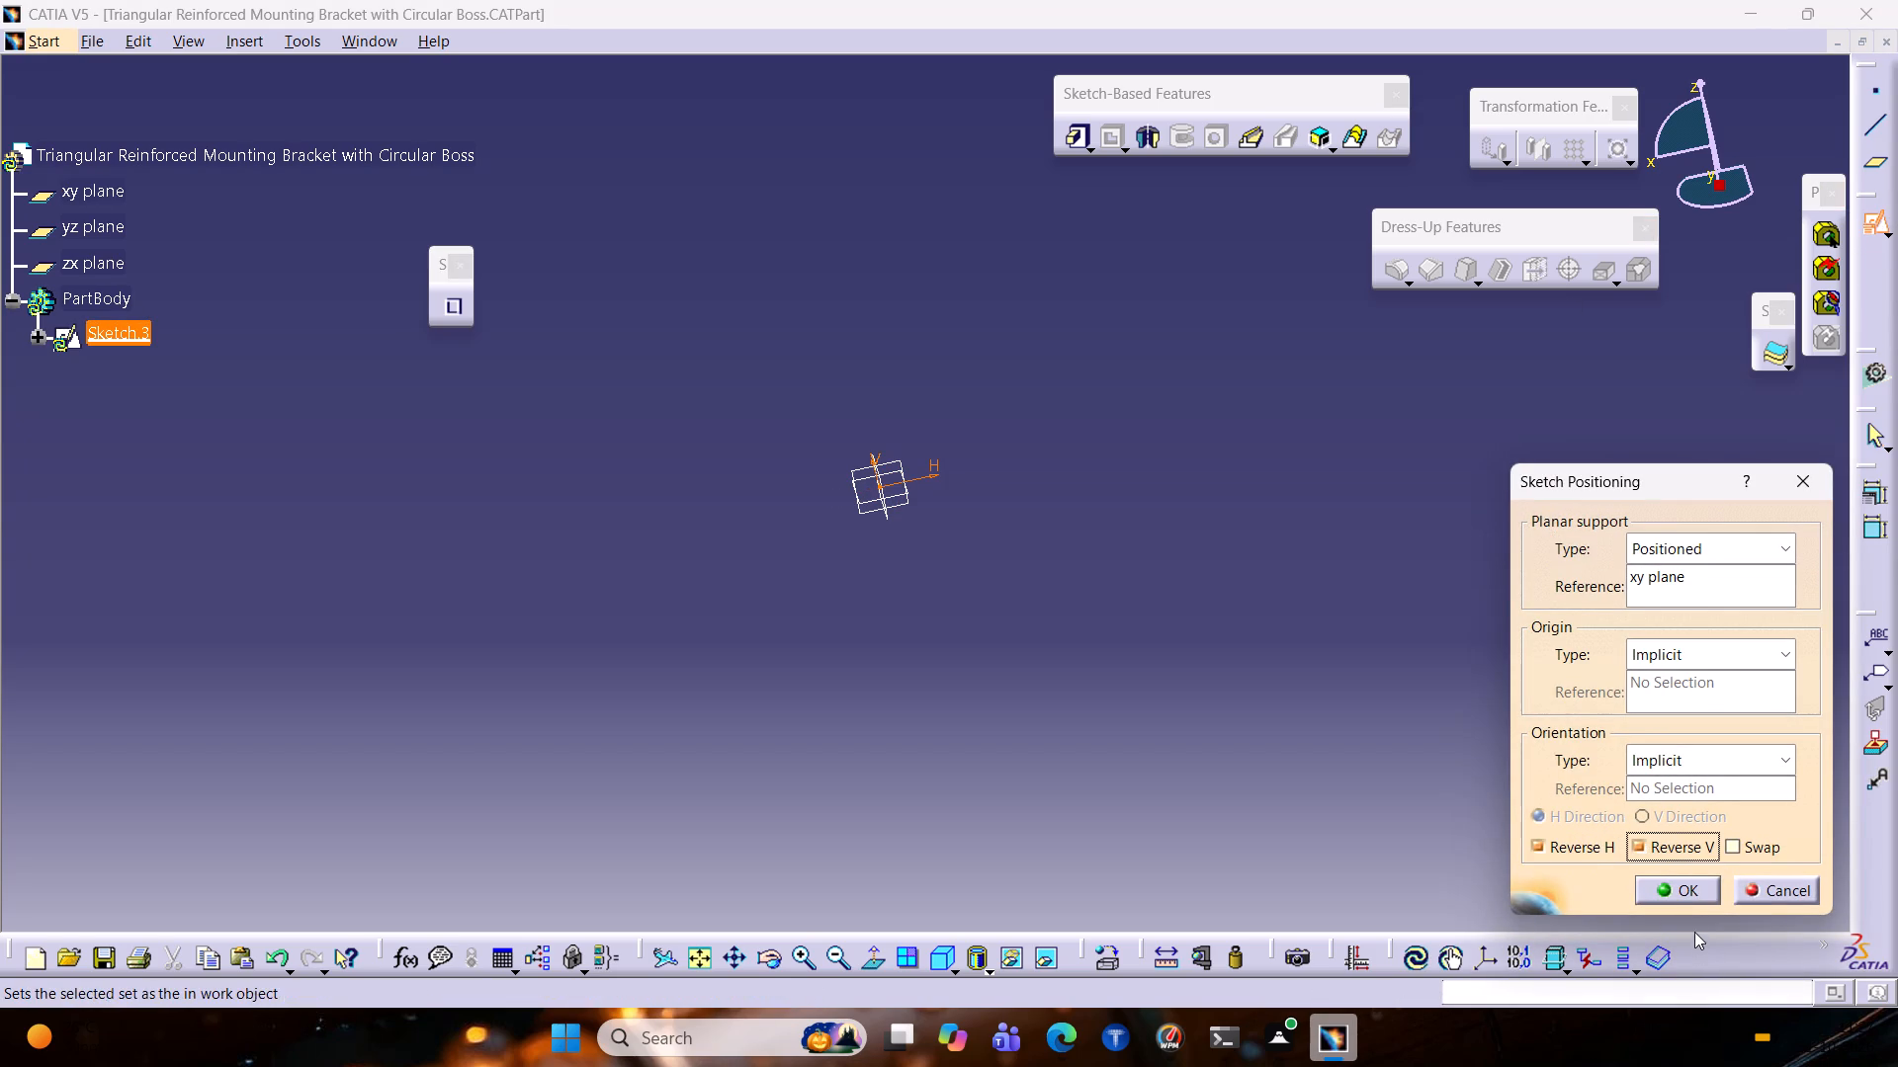
click(1682, 882)
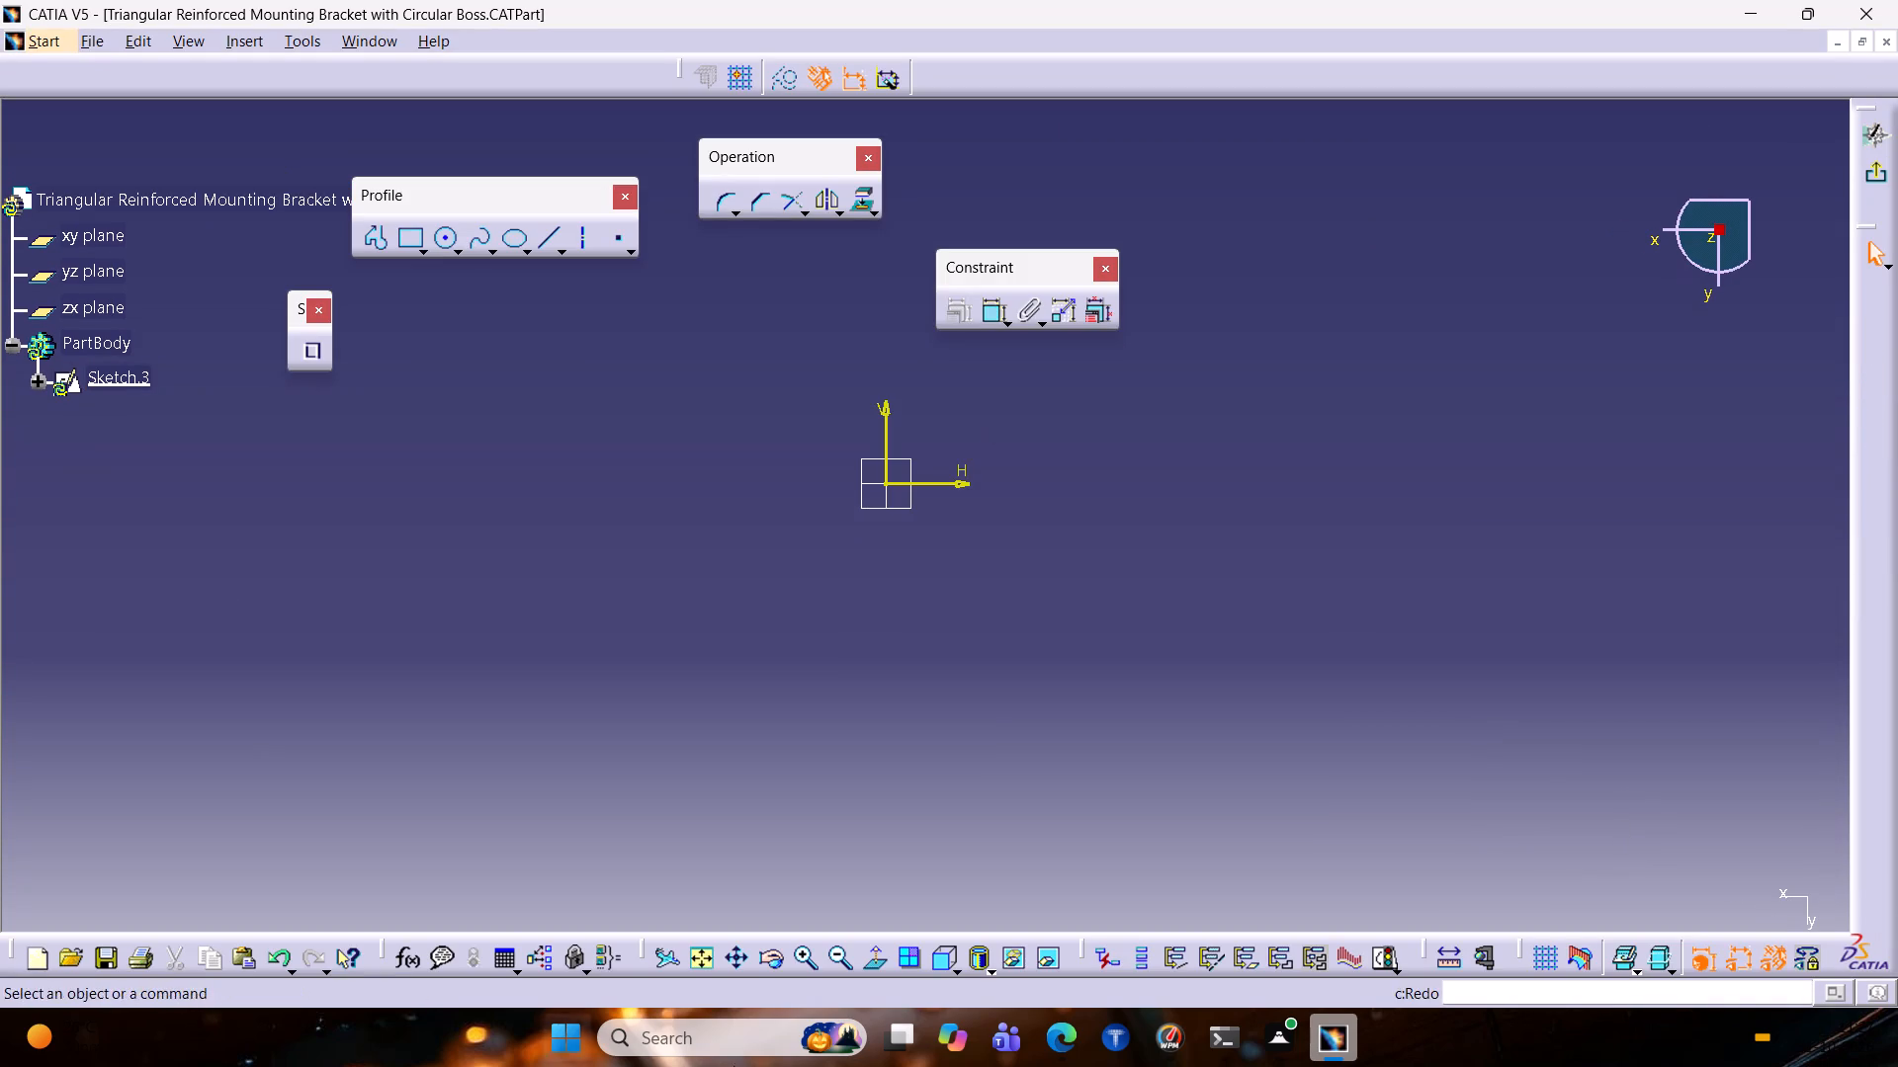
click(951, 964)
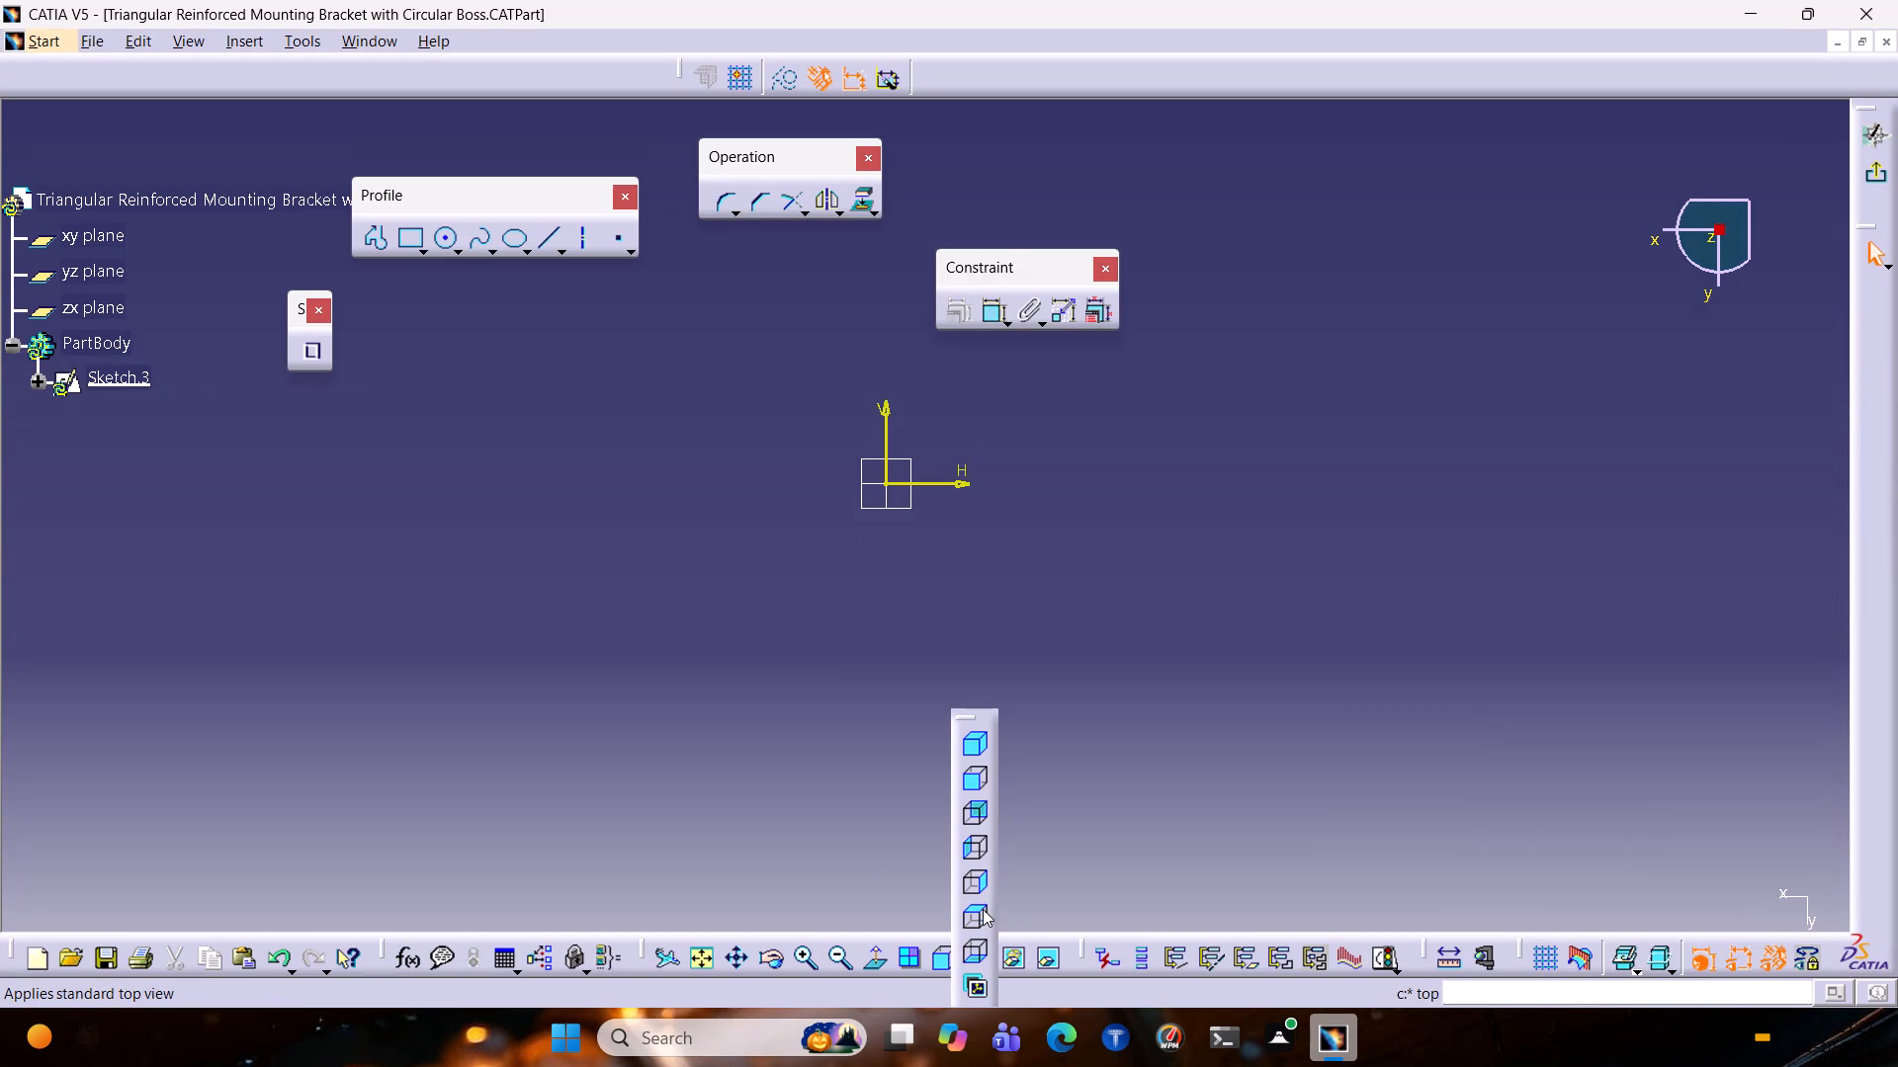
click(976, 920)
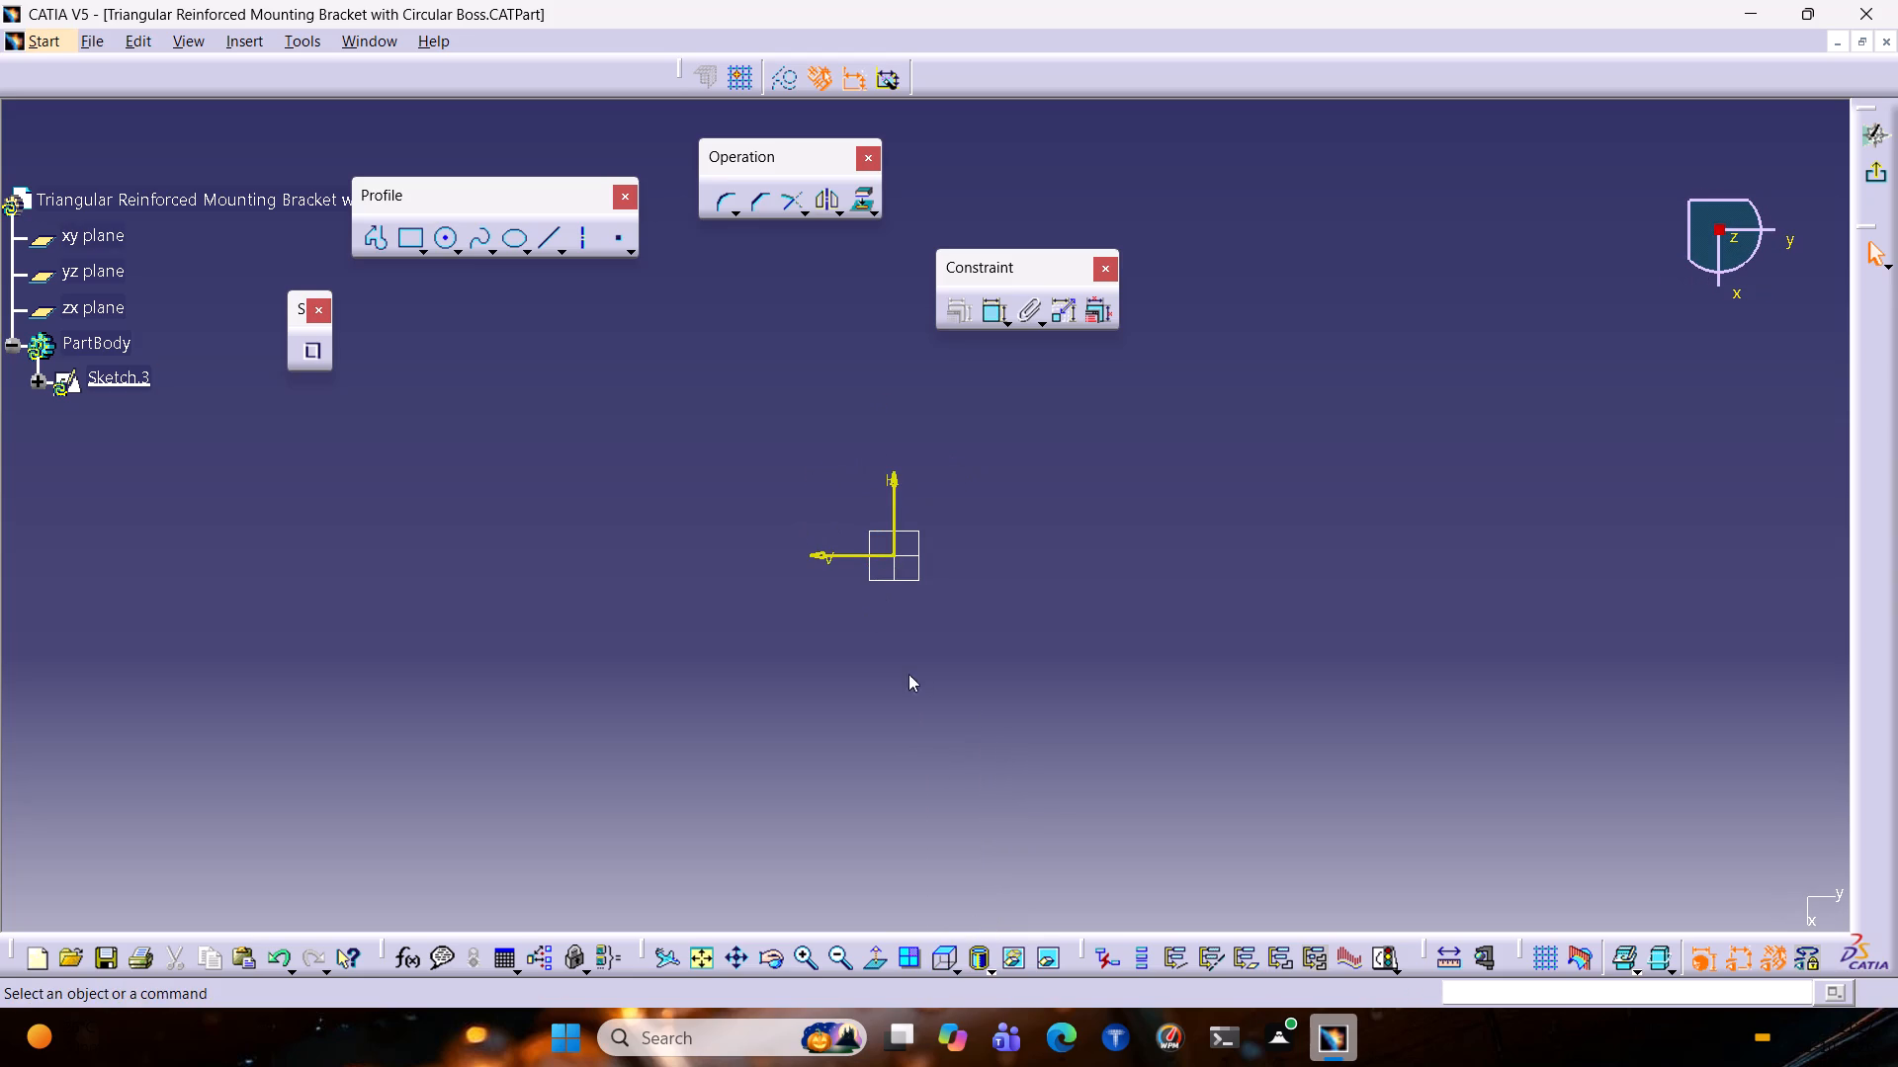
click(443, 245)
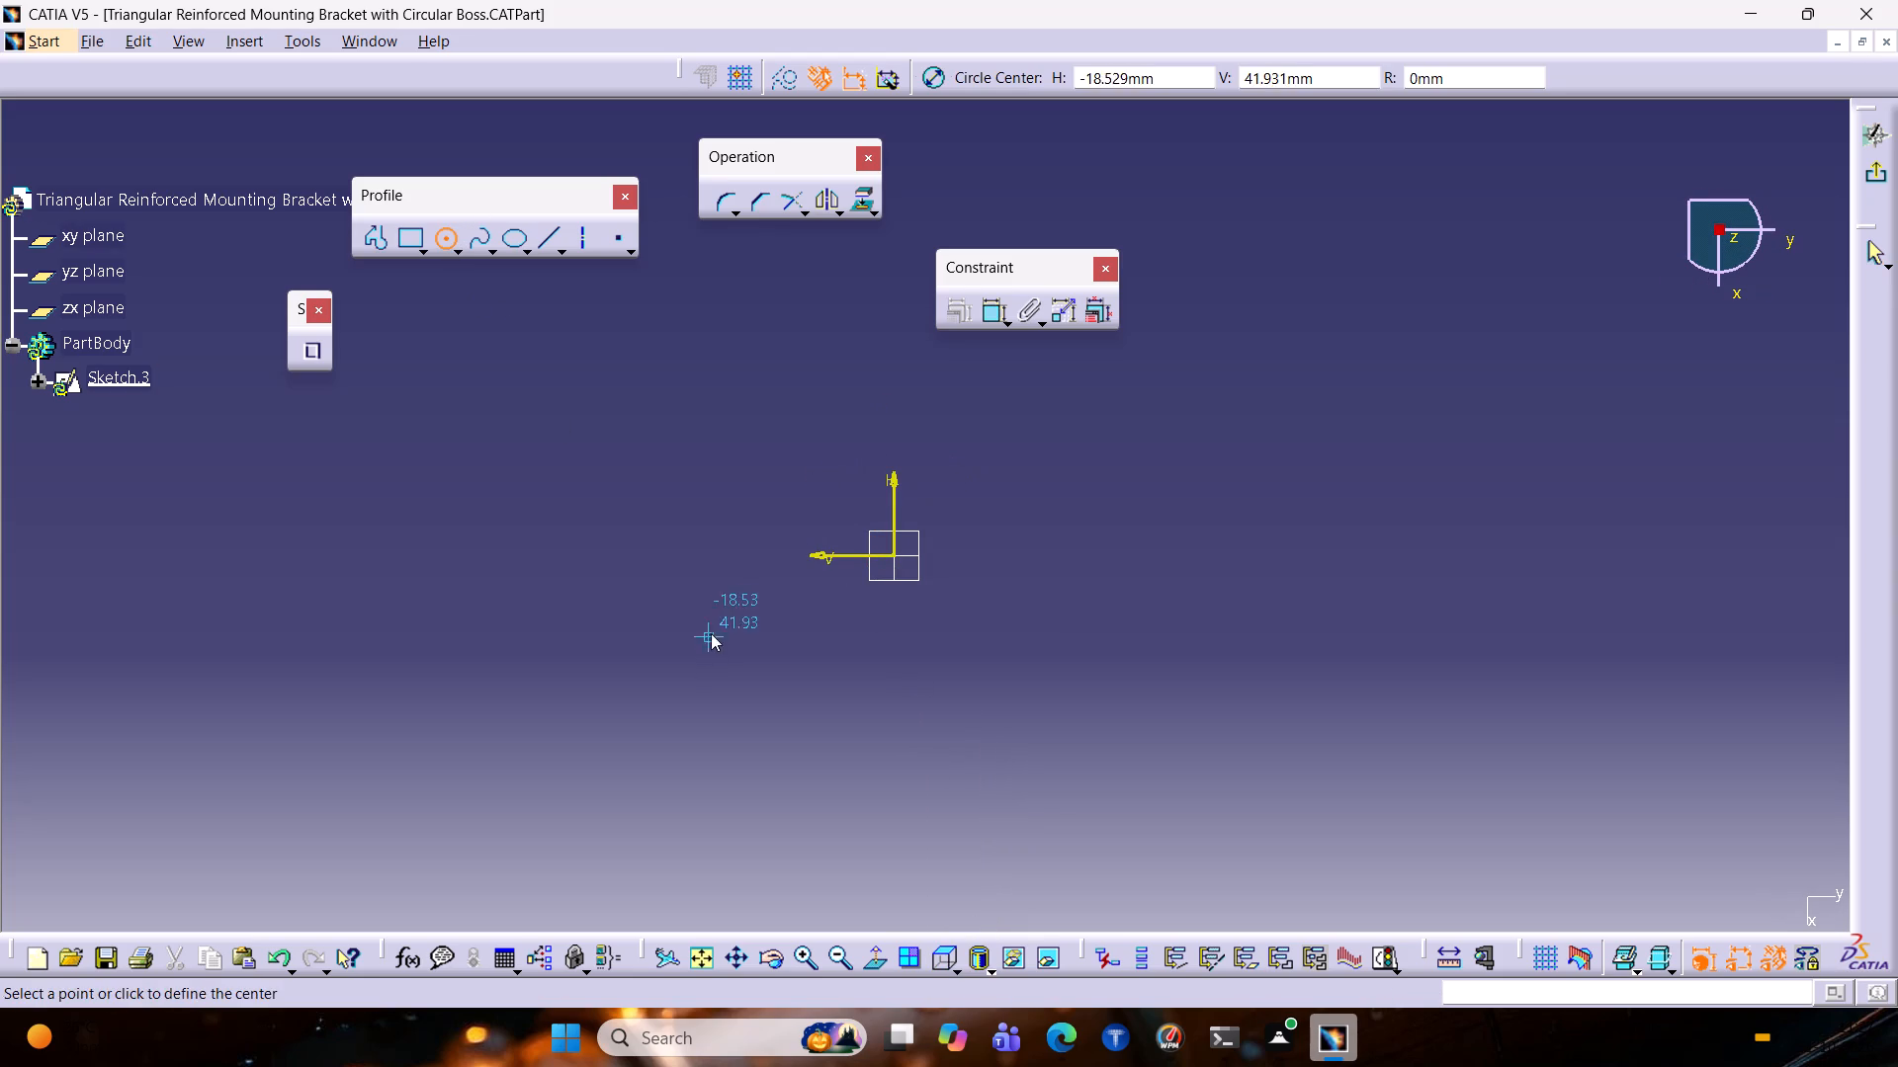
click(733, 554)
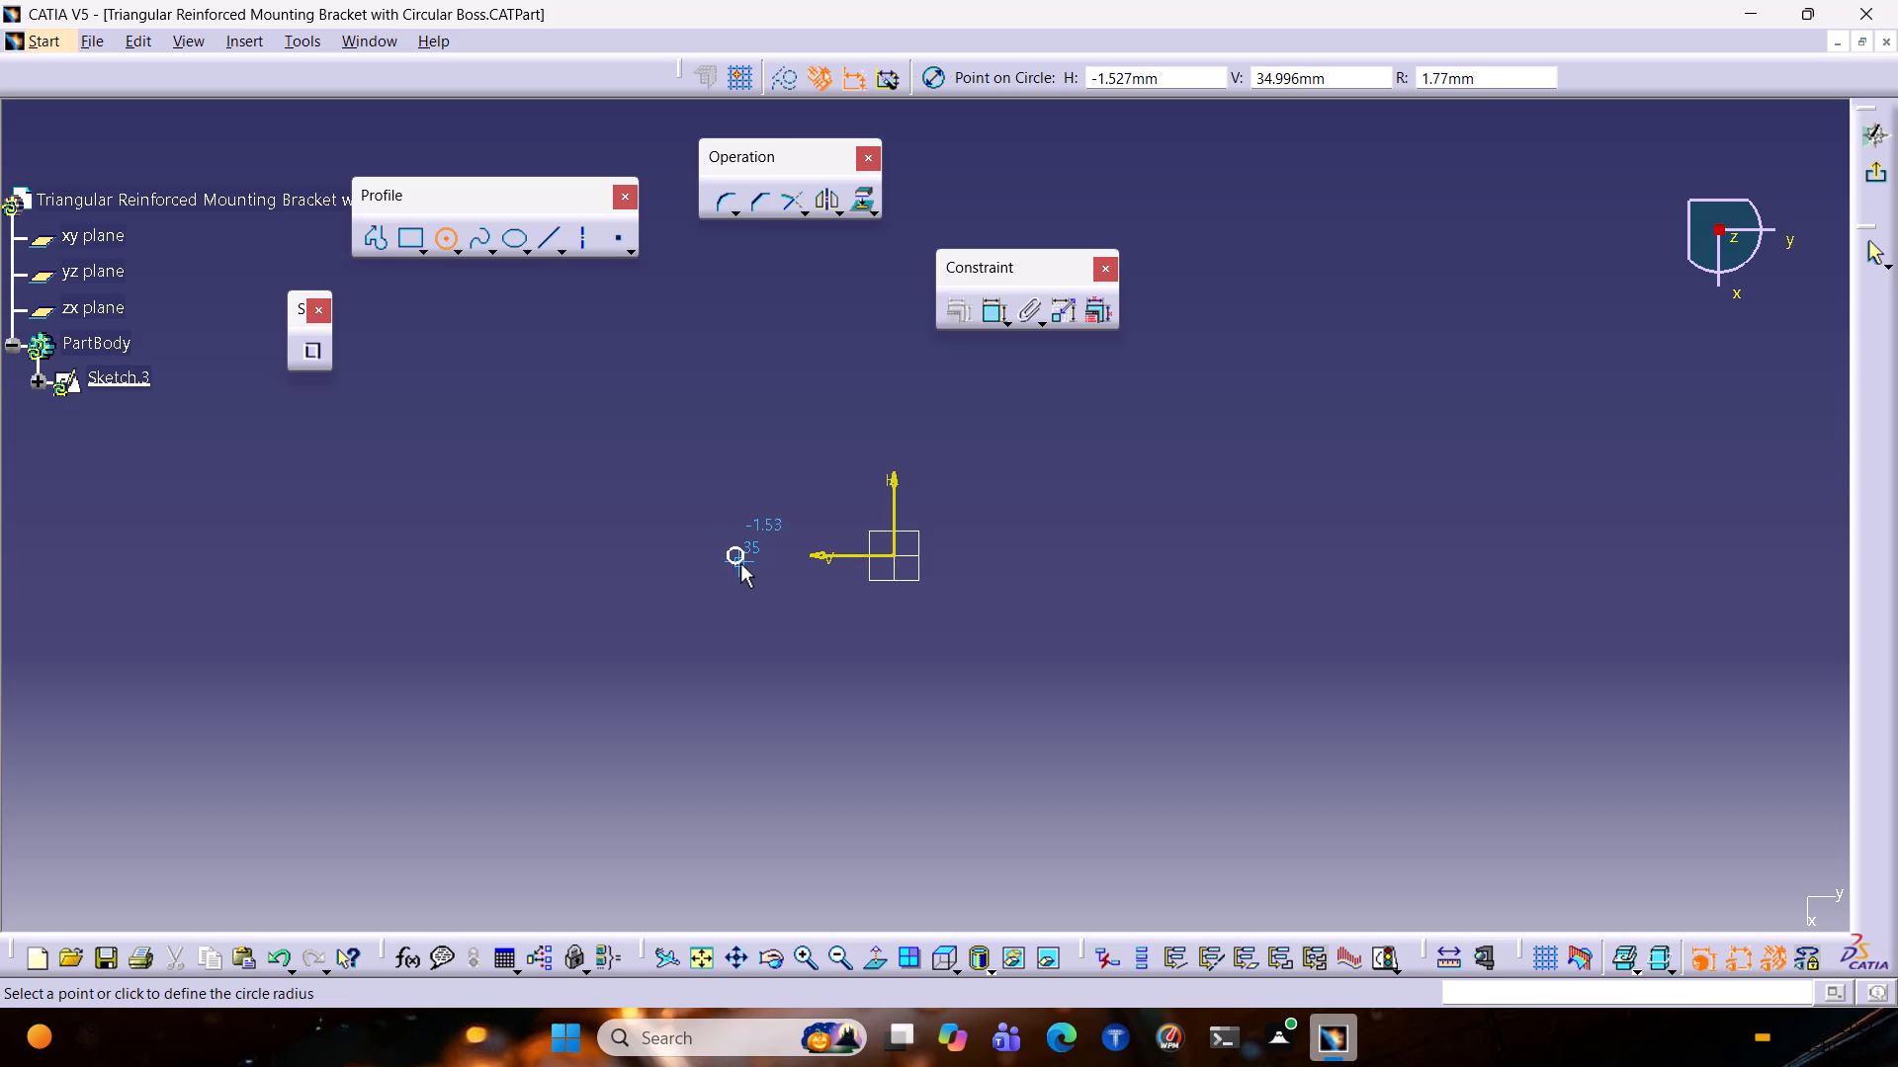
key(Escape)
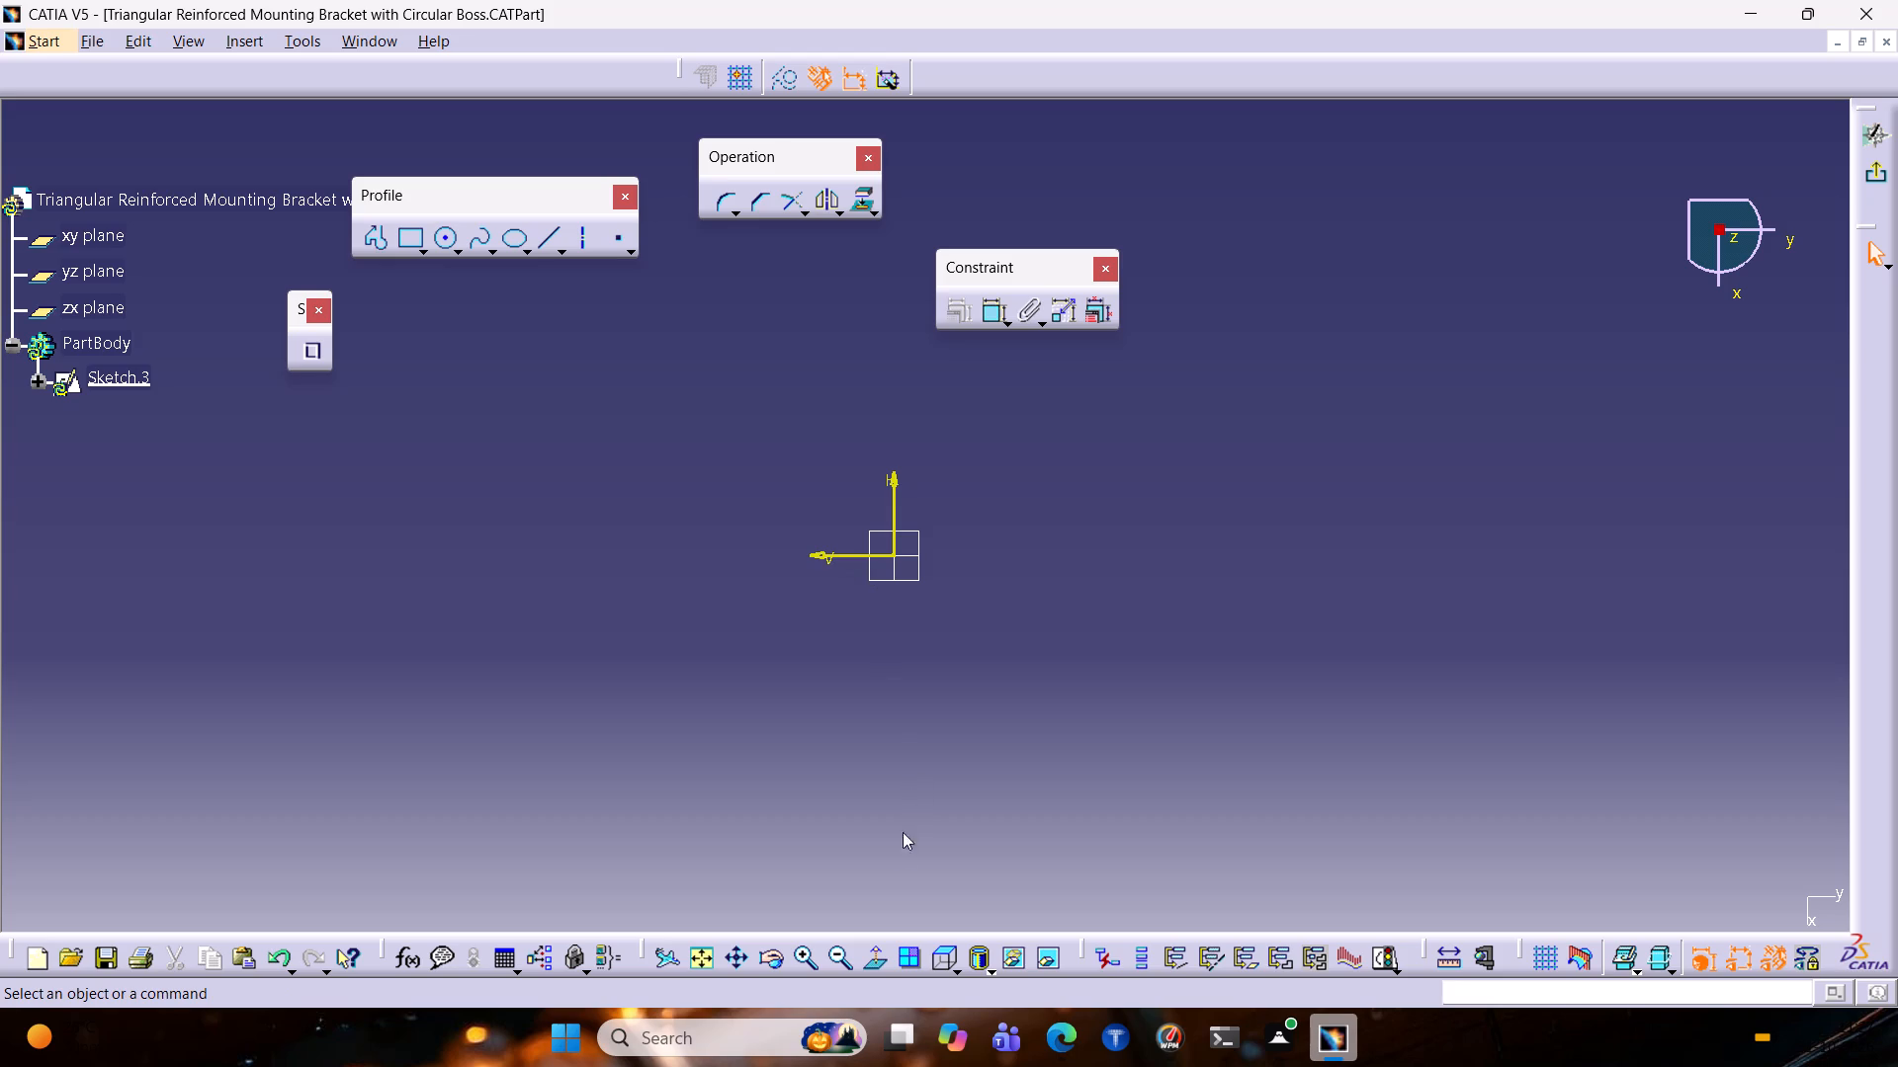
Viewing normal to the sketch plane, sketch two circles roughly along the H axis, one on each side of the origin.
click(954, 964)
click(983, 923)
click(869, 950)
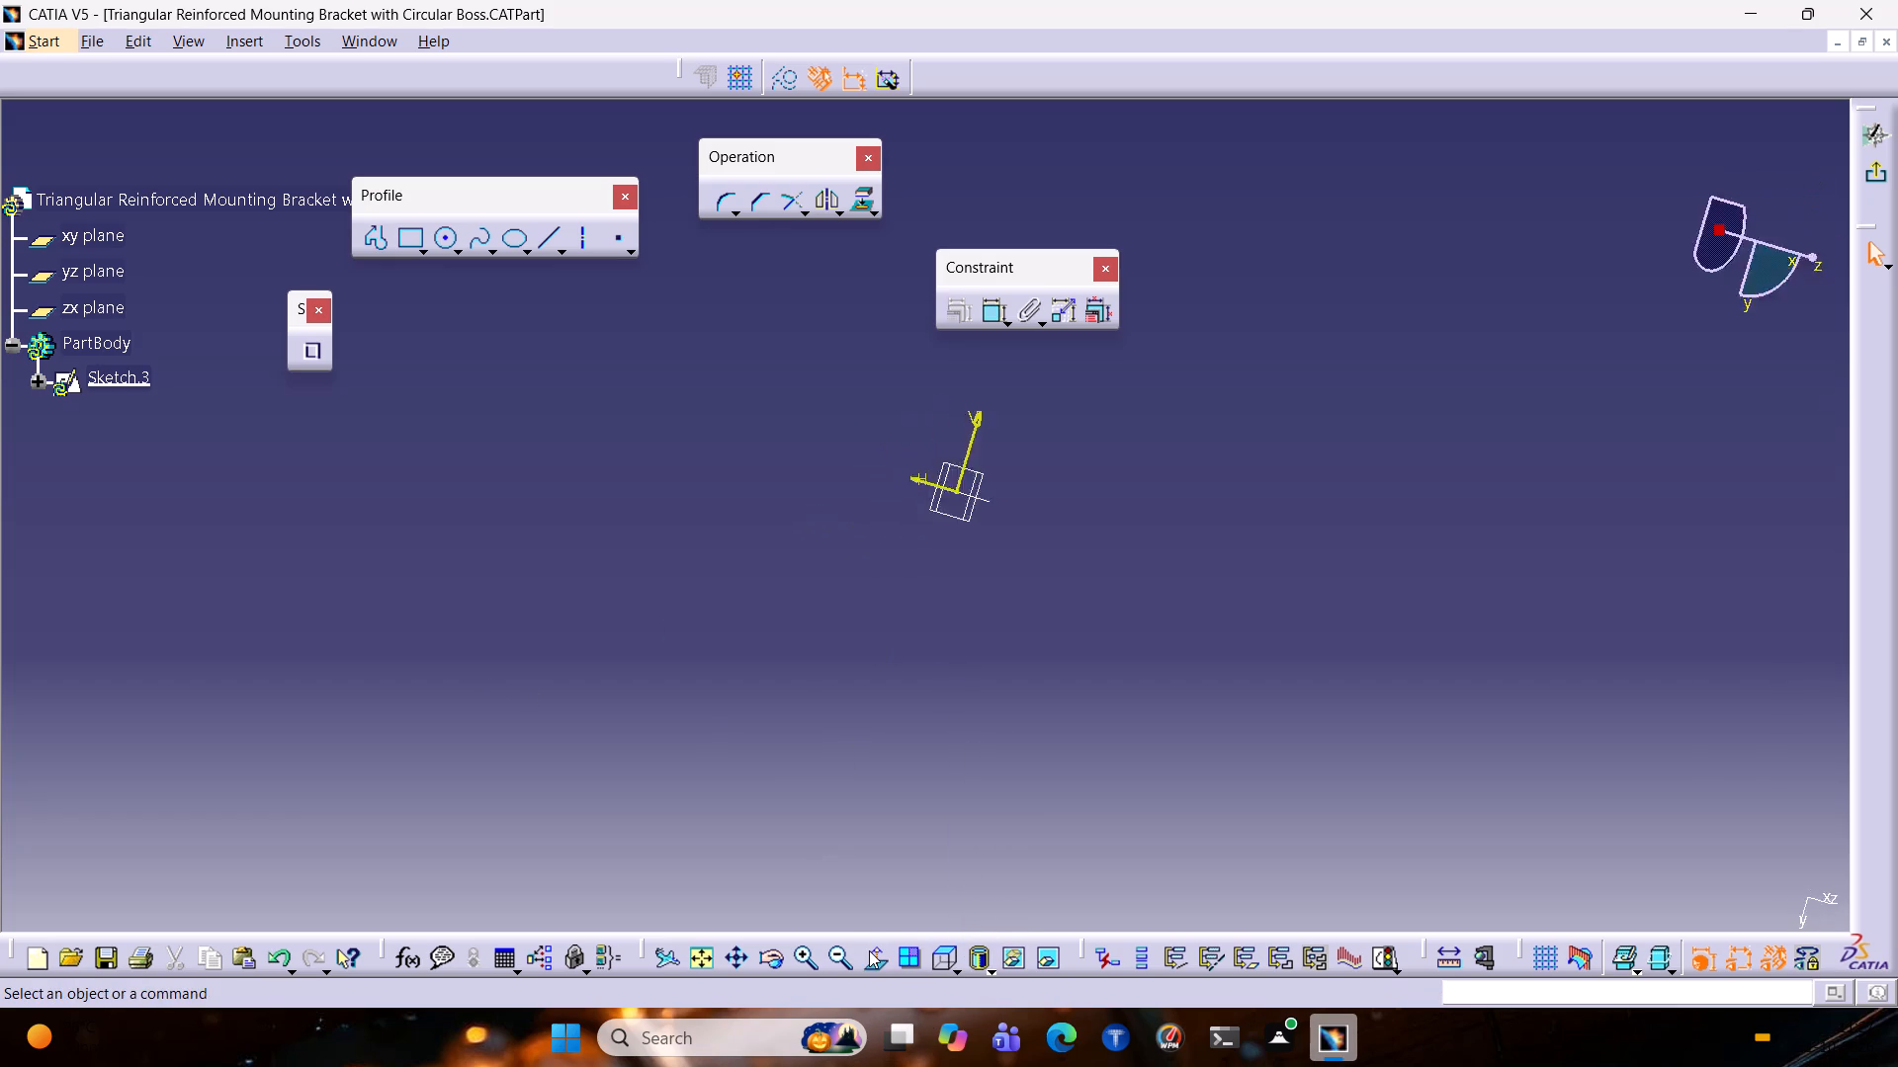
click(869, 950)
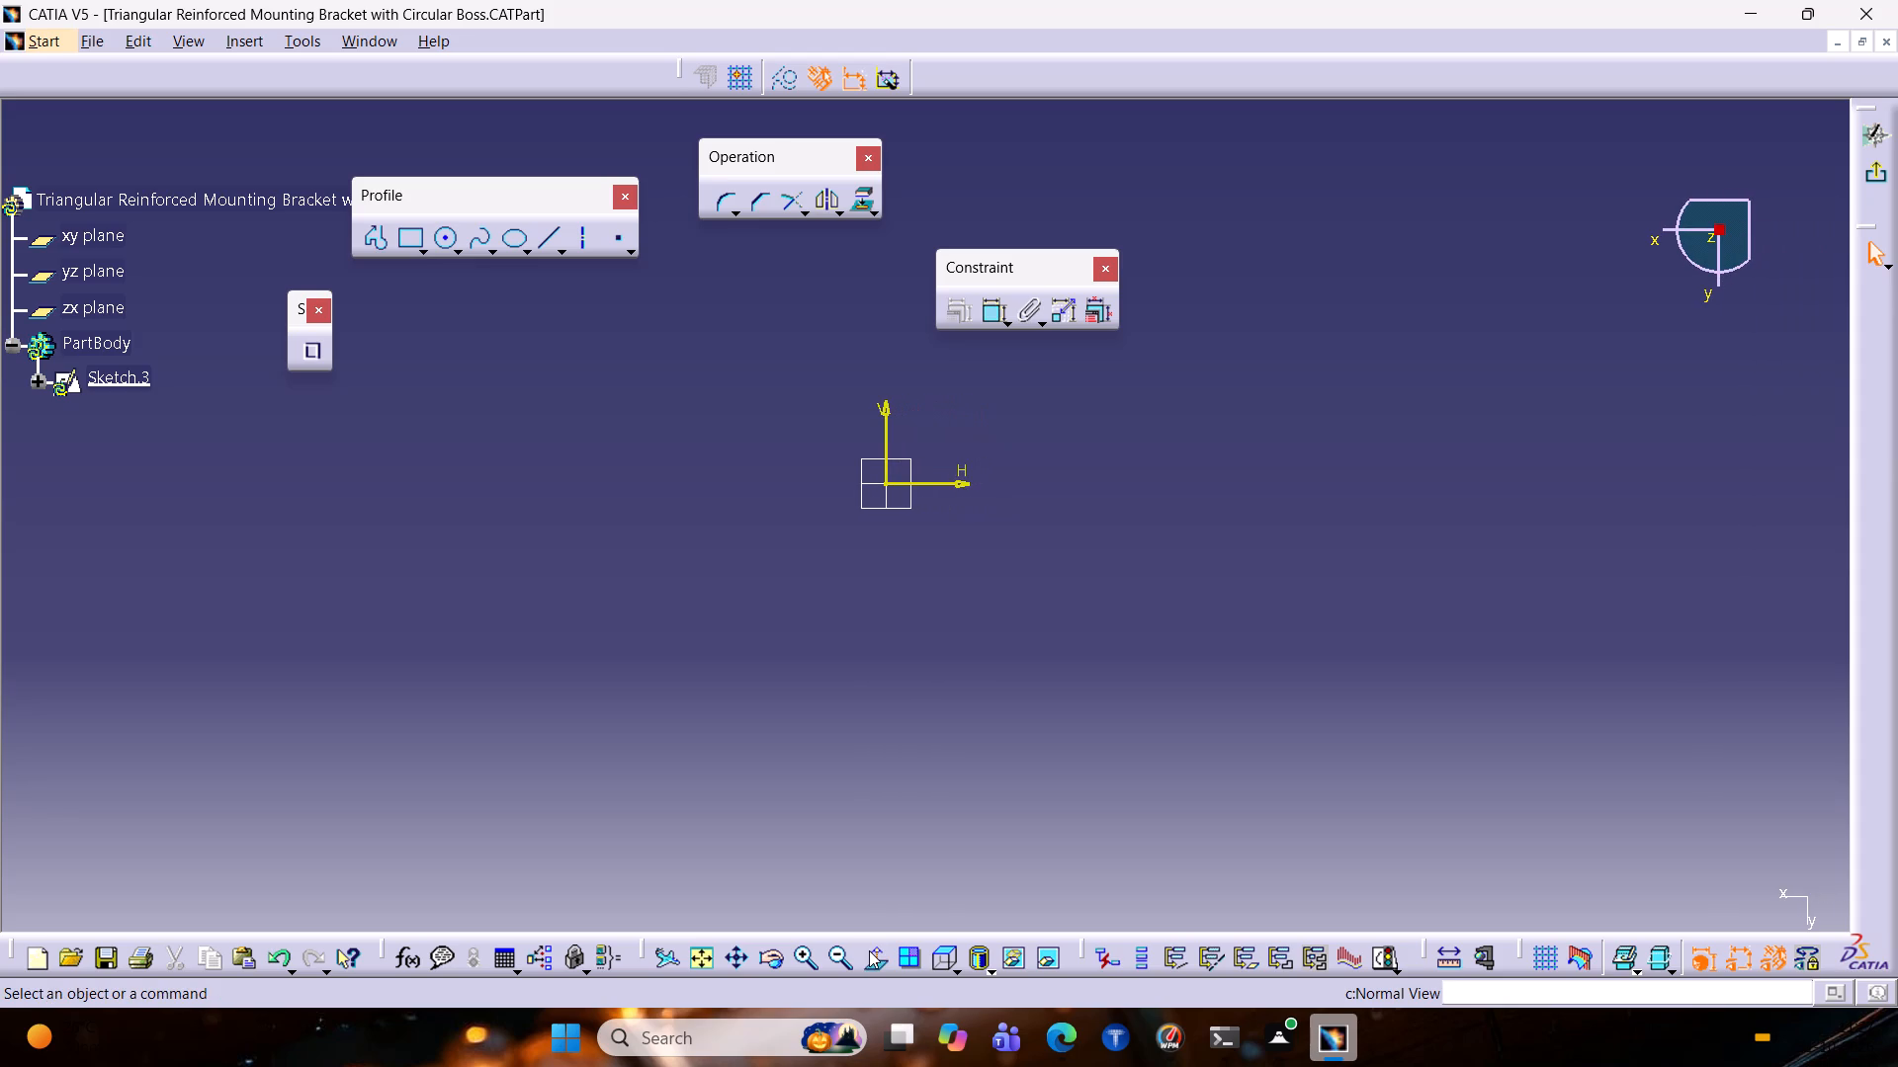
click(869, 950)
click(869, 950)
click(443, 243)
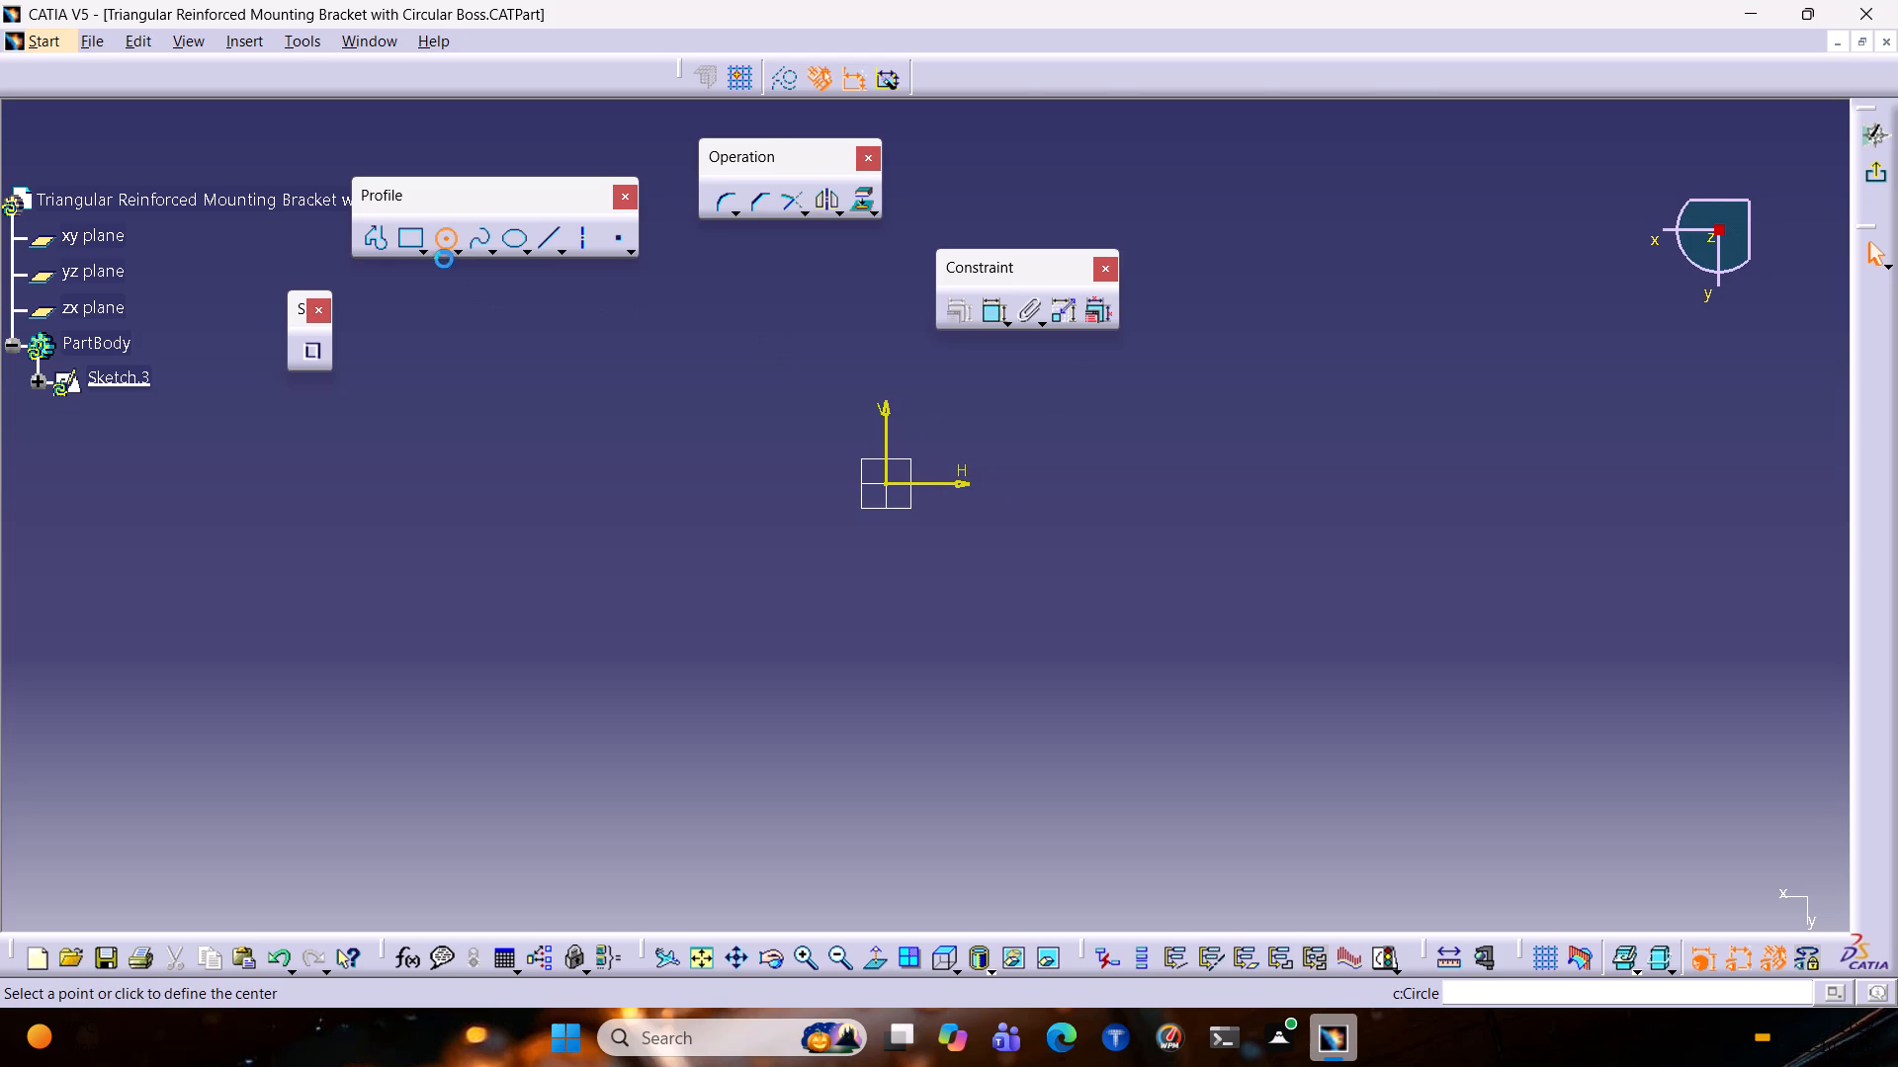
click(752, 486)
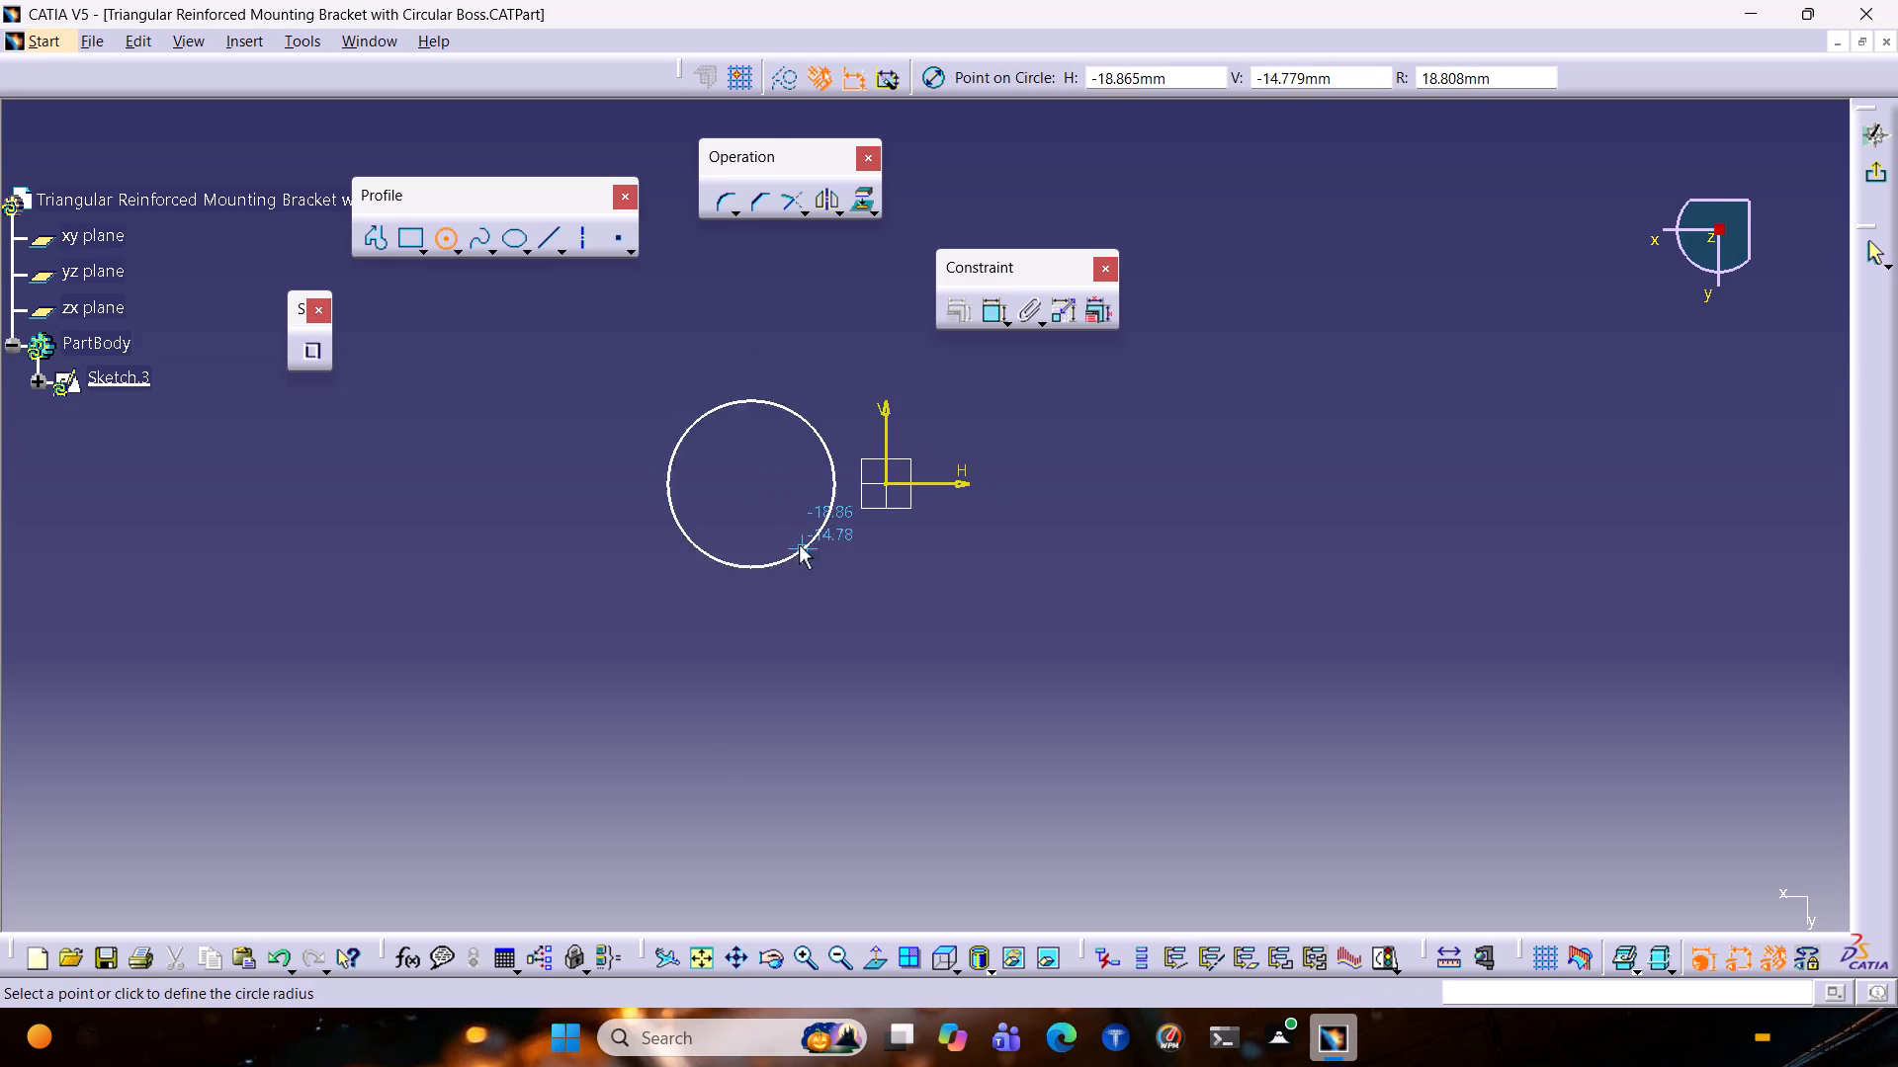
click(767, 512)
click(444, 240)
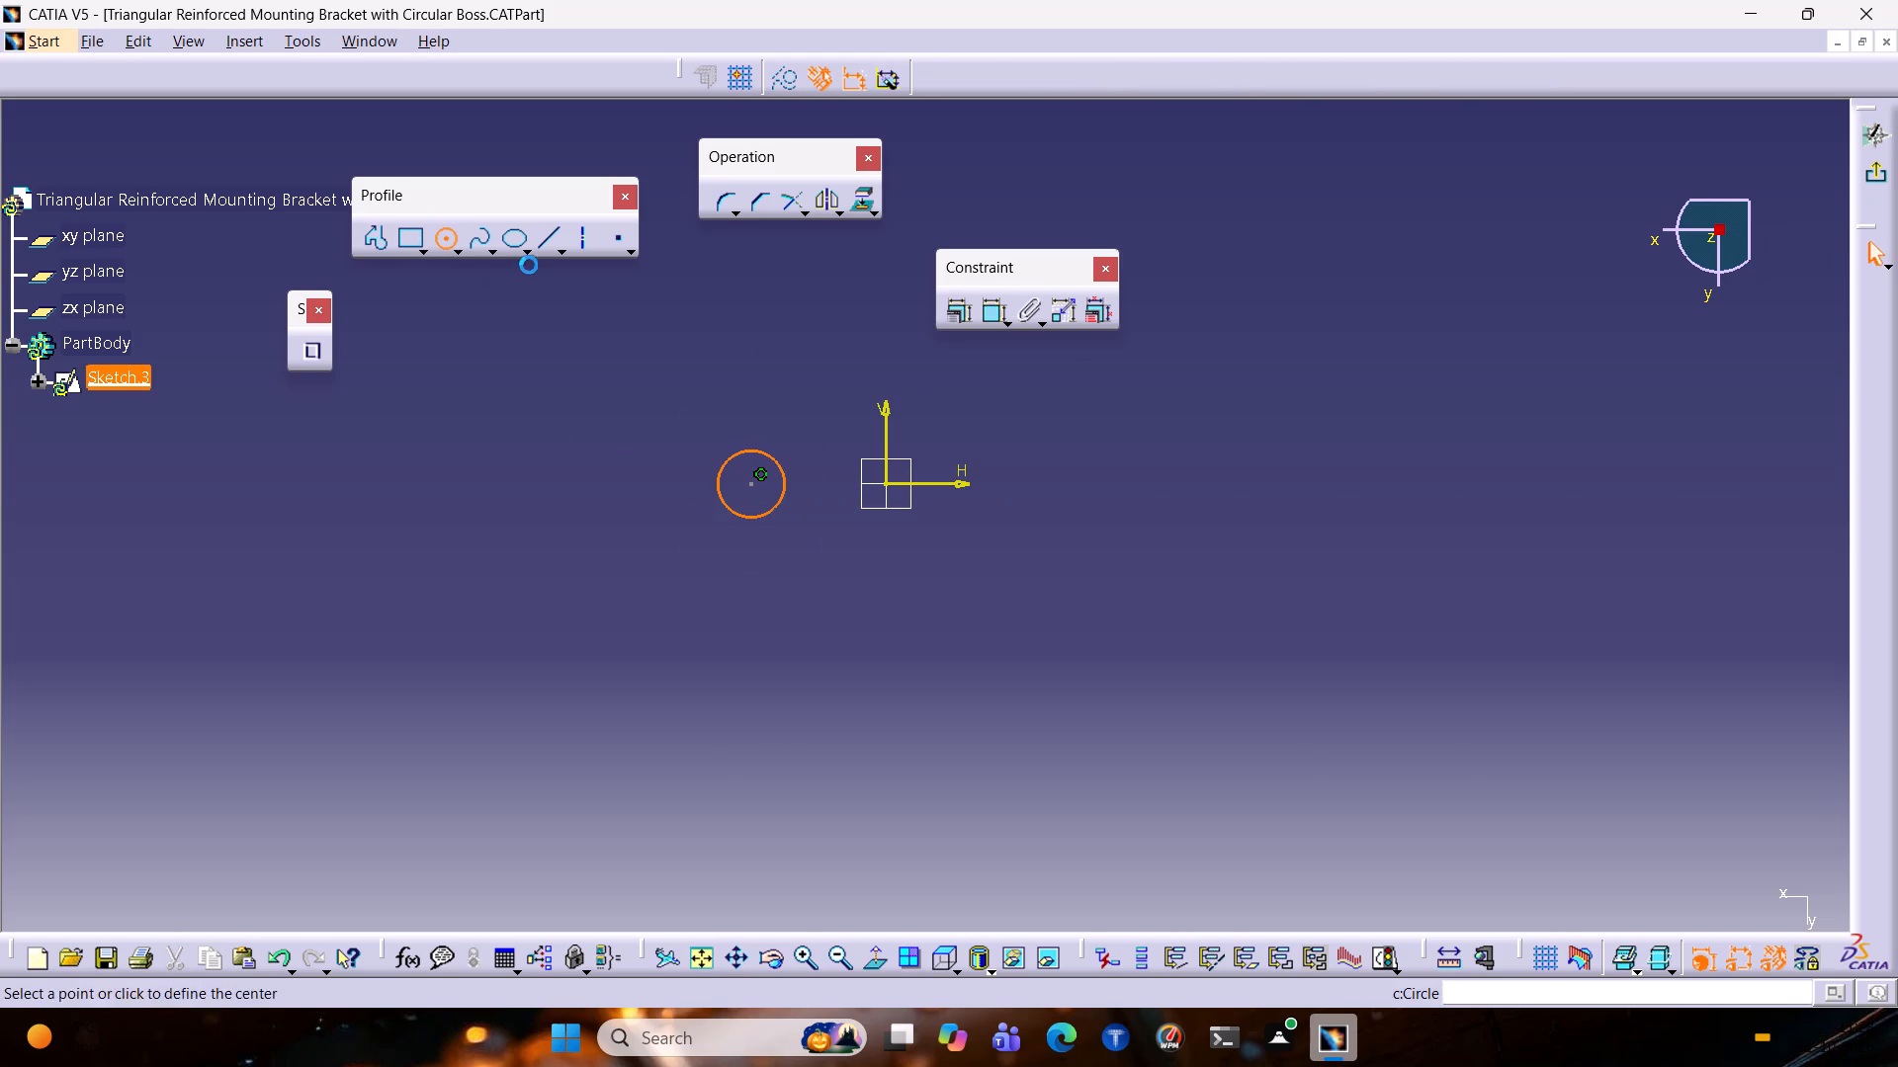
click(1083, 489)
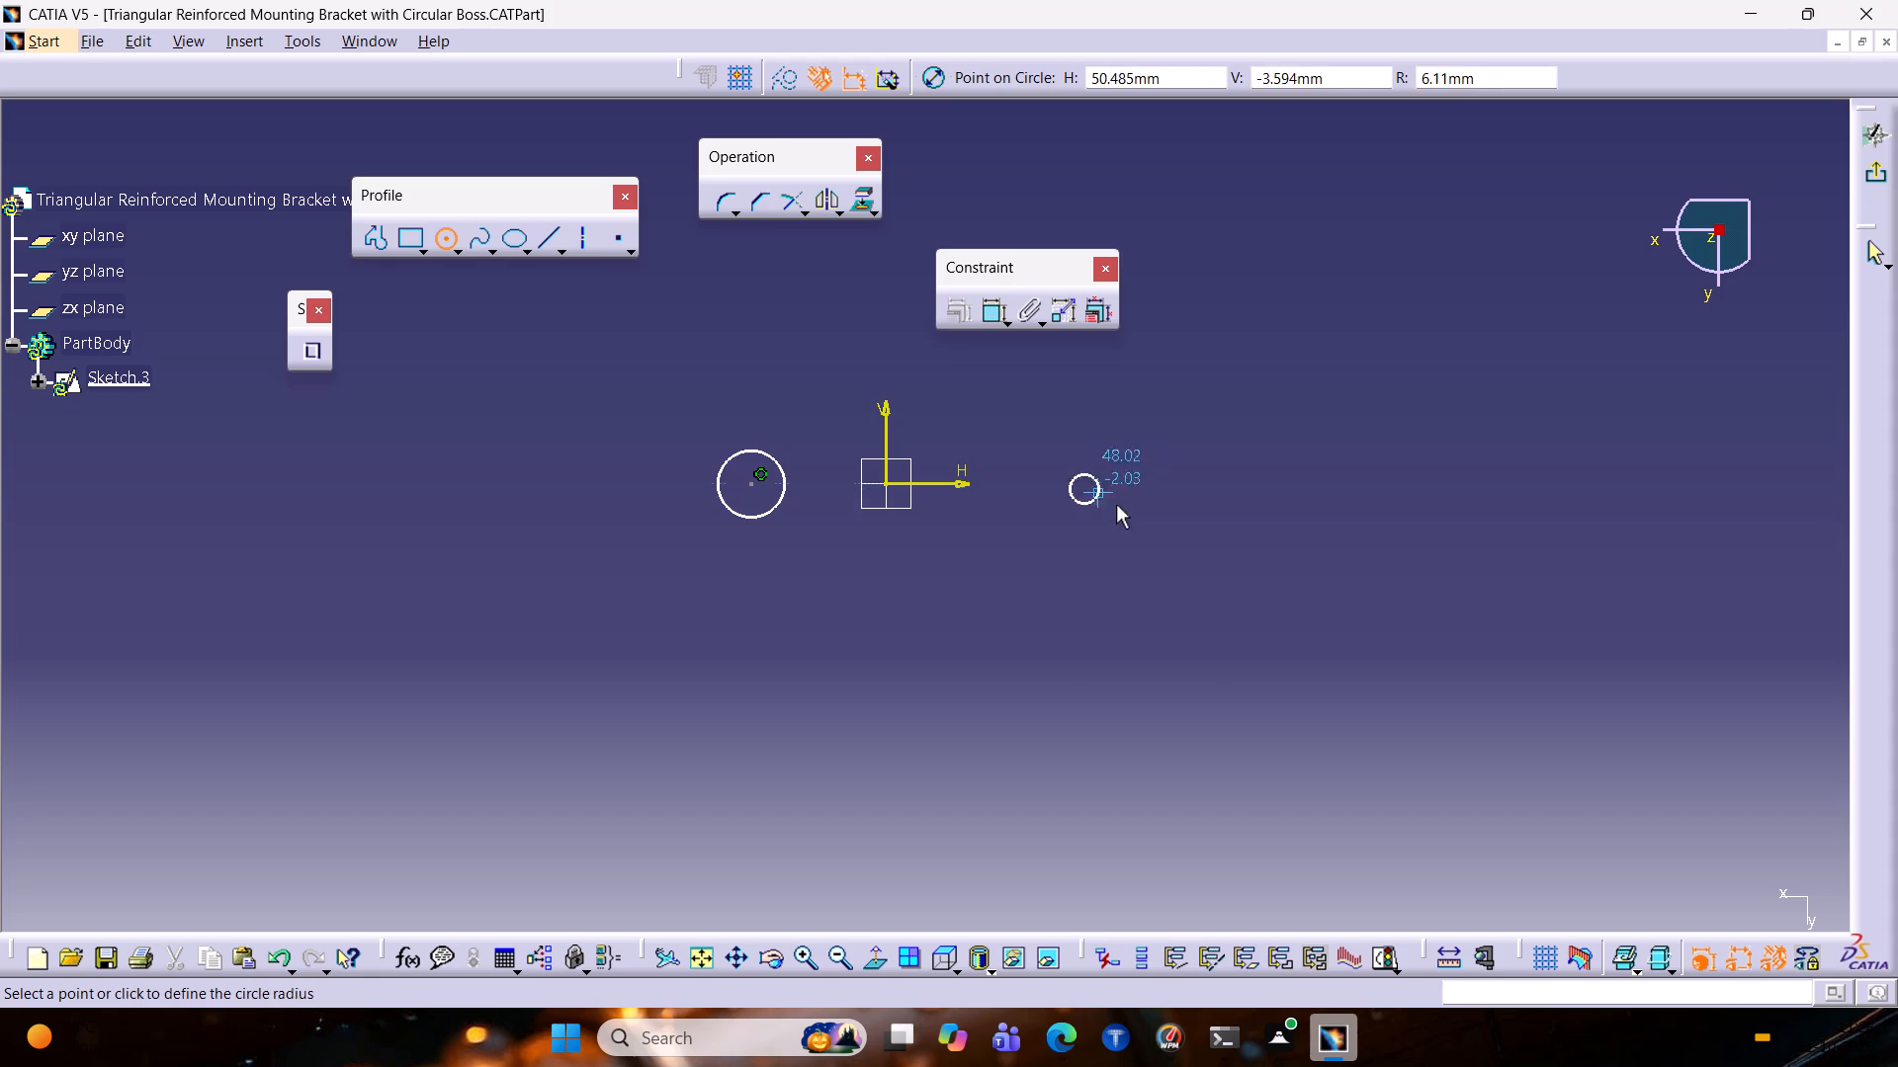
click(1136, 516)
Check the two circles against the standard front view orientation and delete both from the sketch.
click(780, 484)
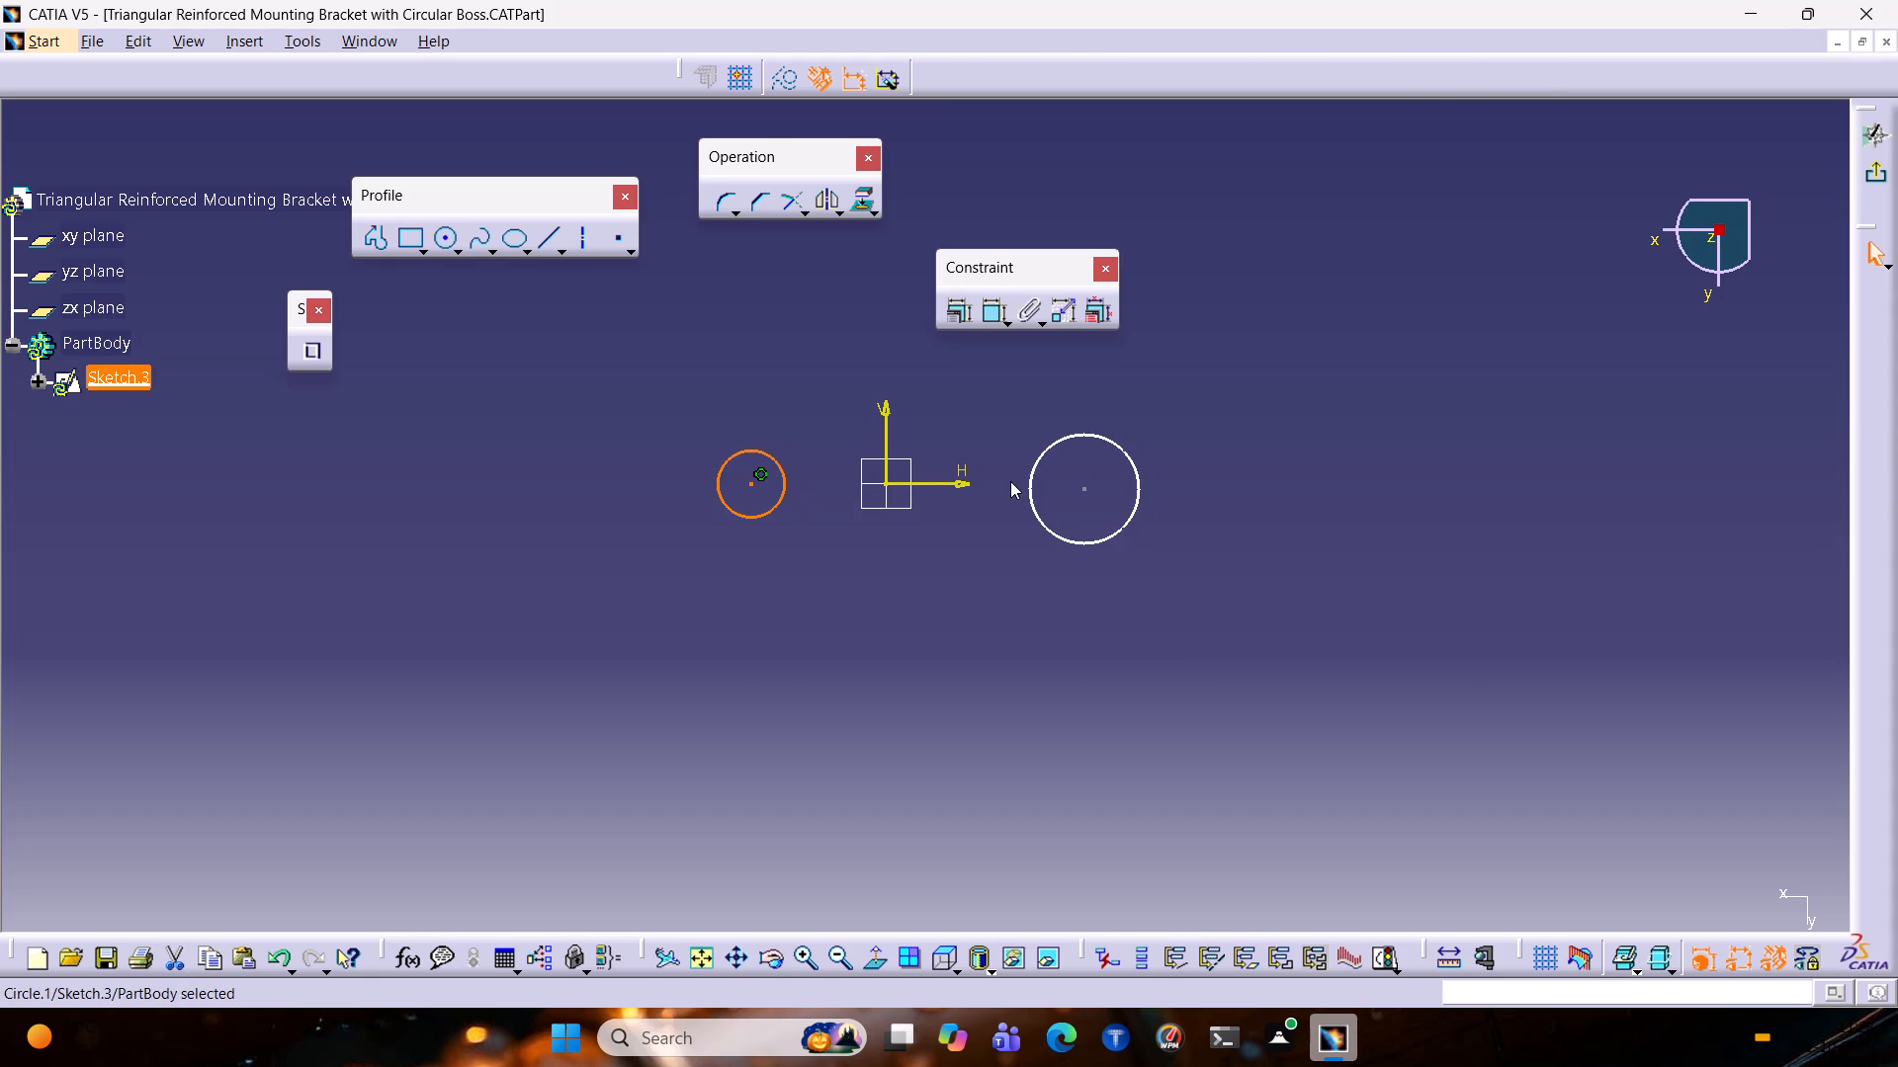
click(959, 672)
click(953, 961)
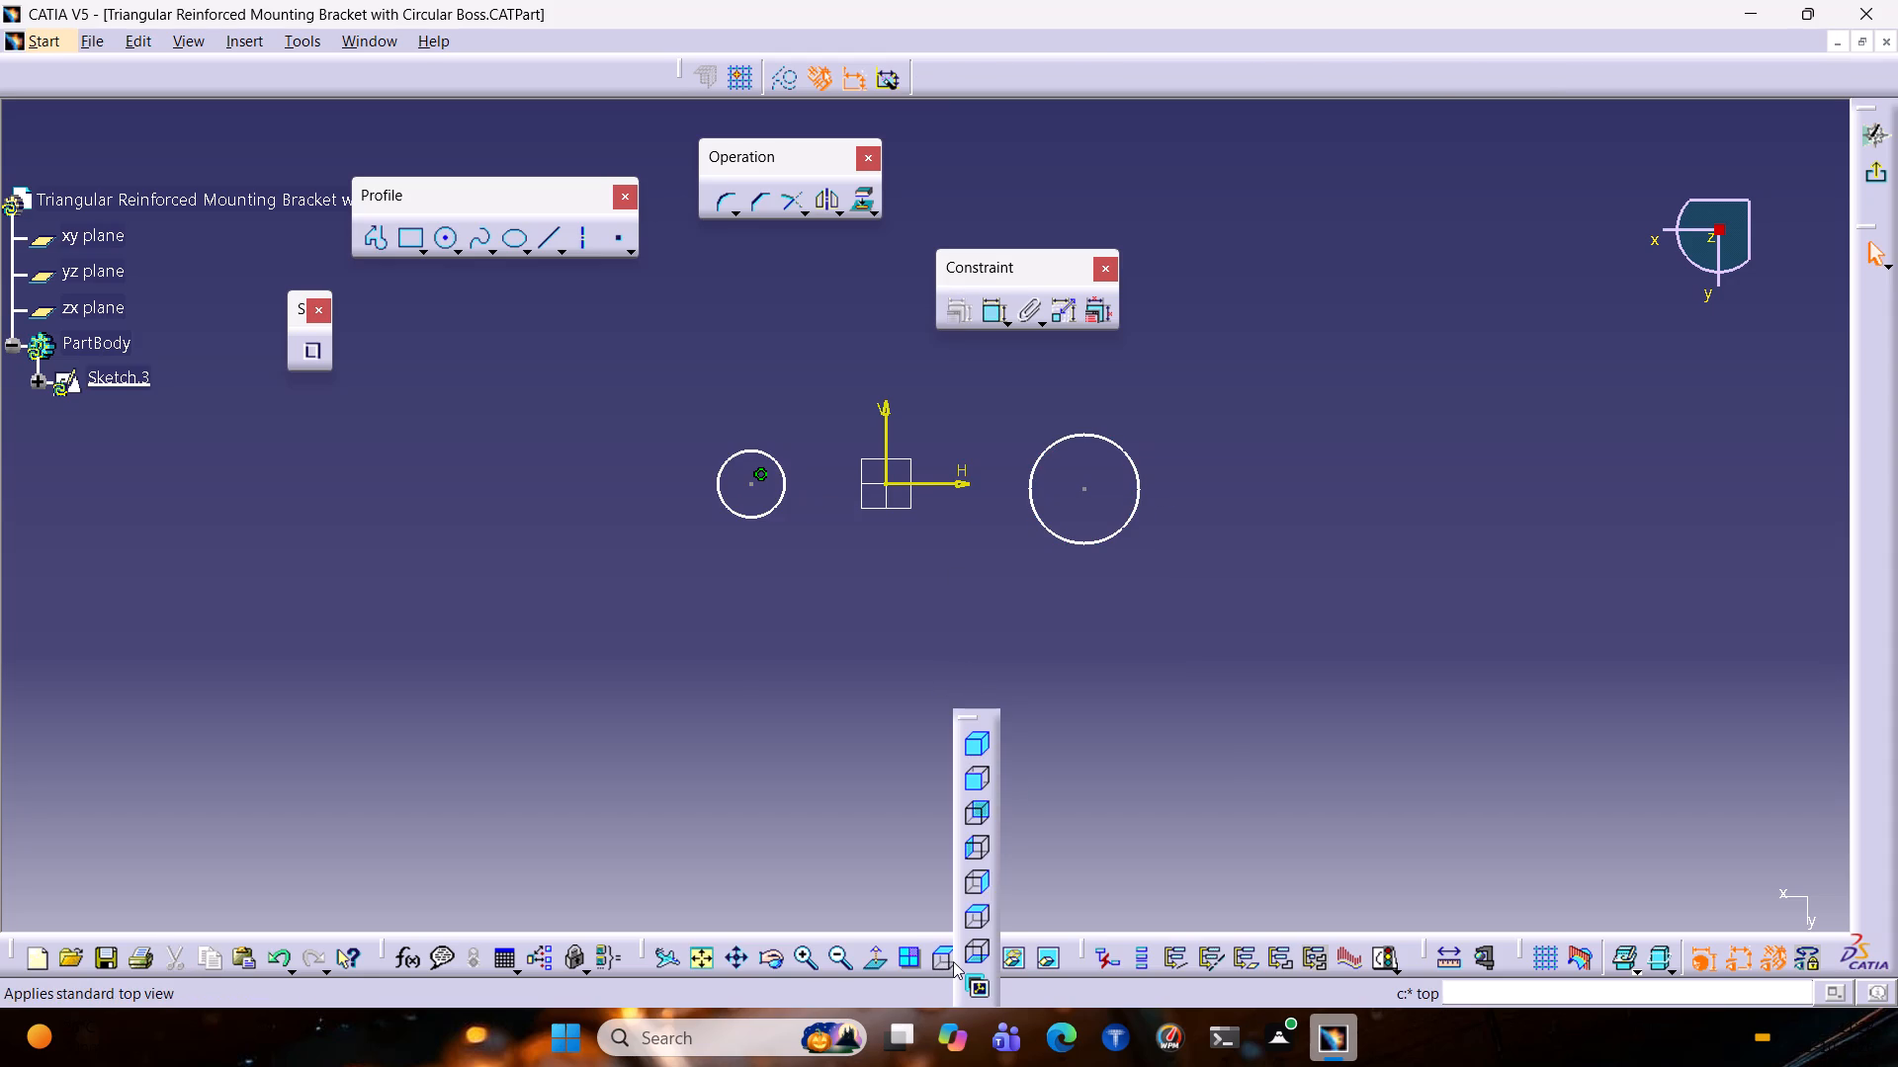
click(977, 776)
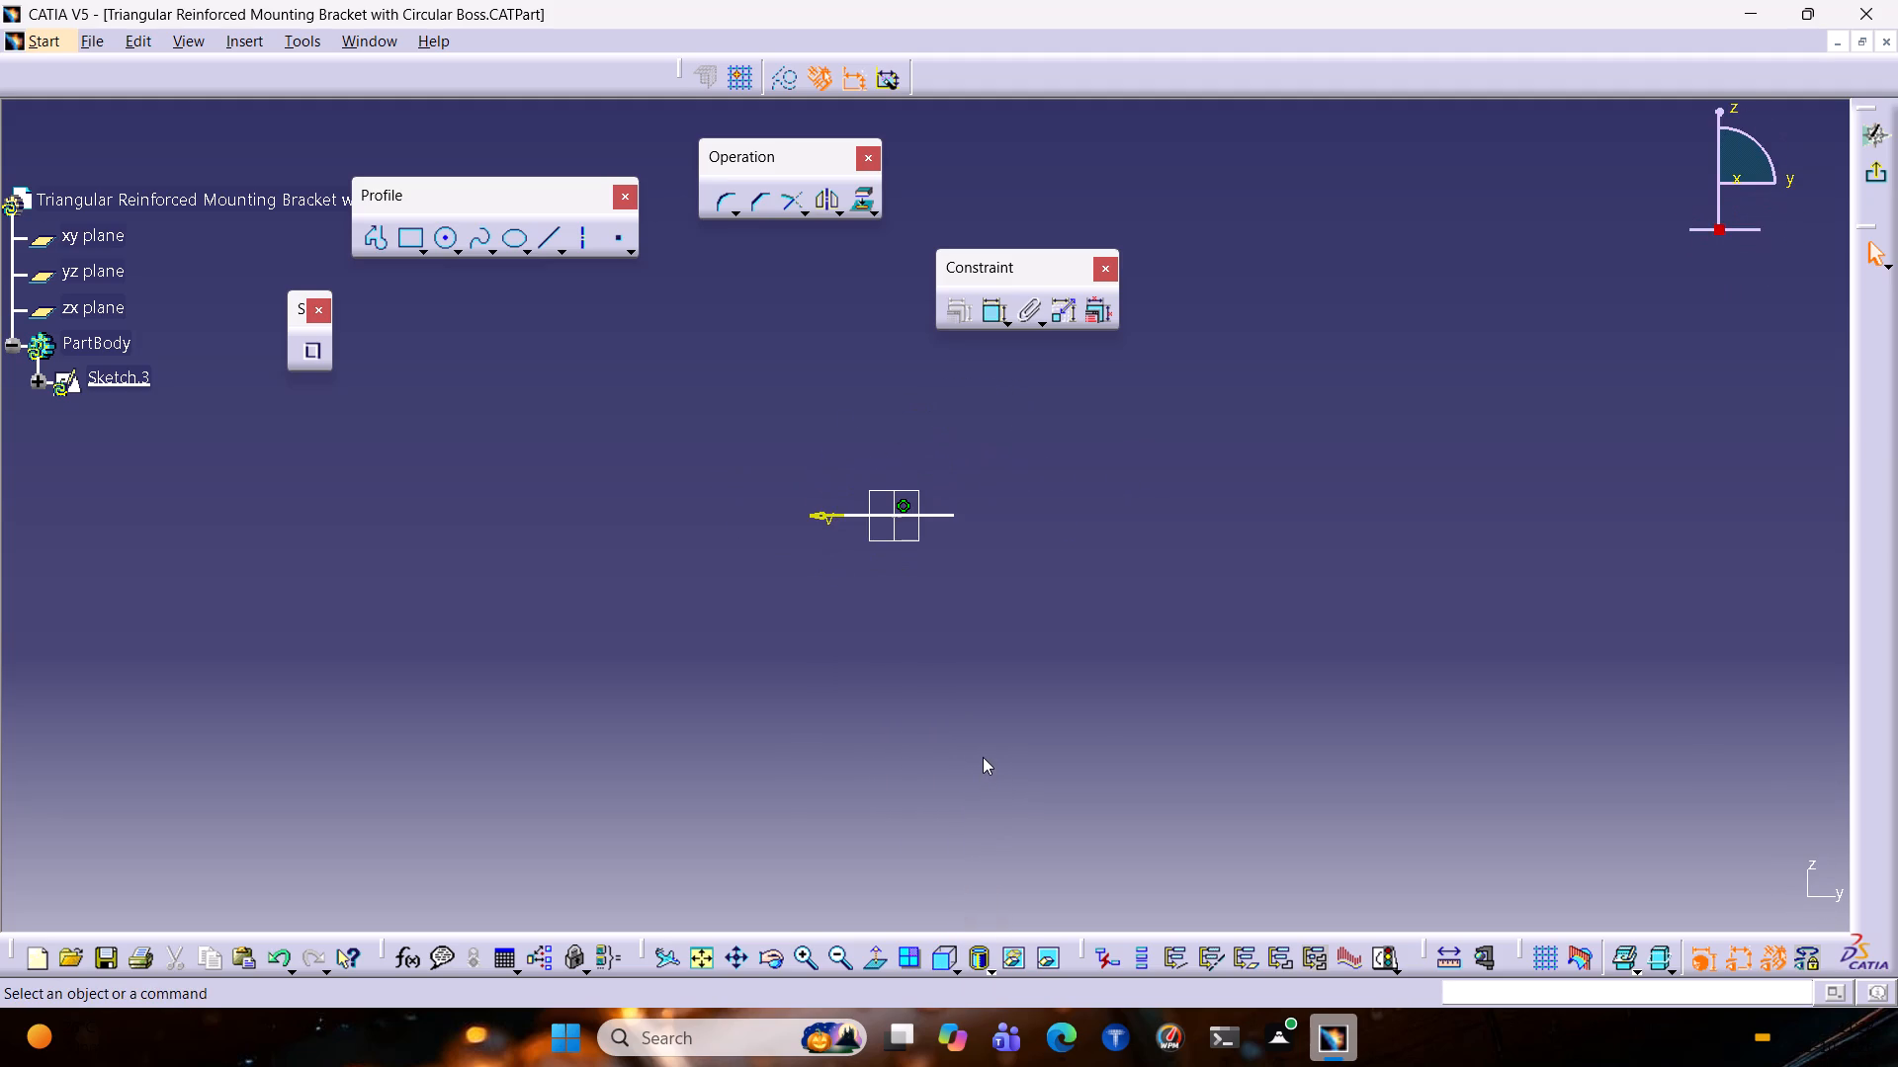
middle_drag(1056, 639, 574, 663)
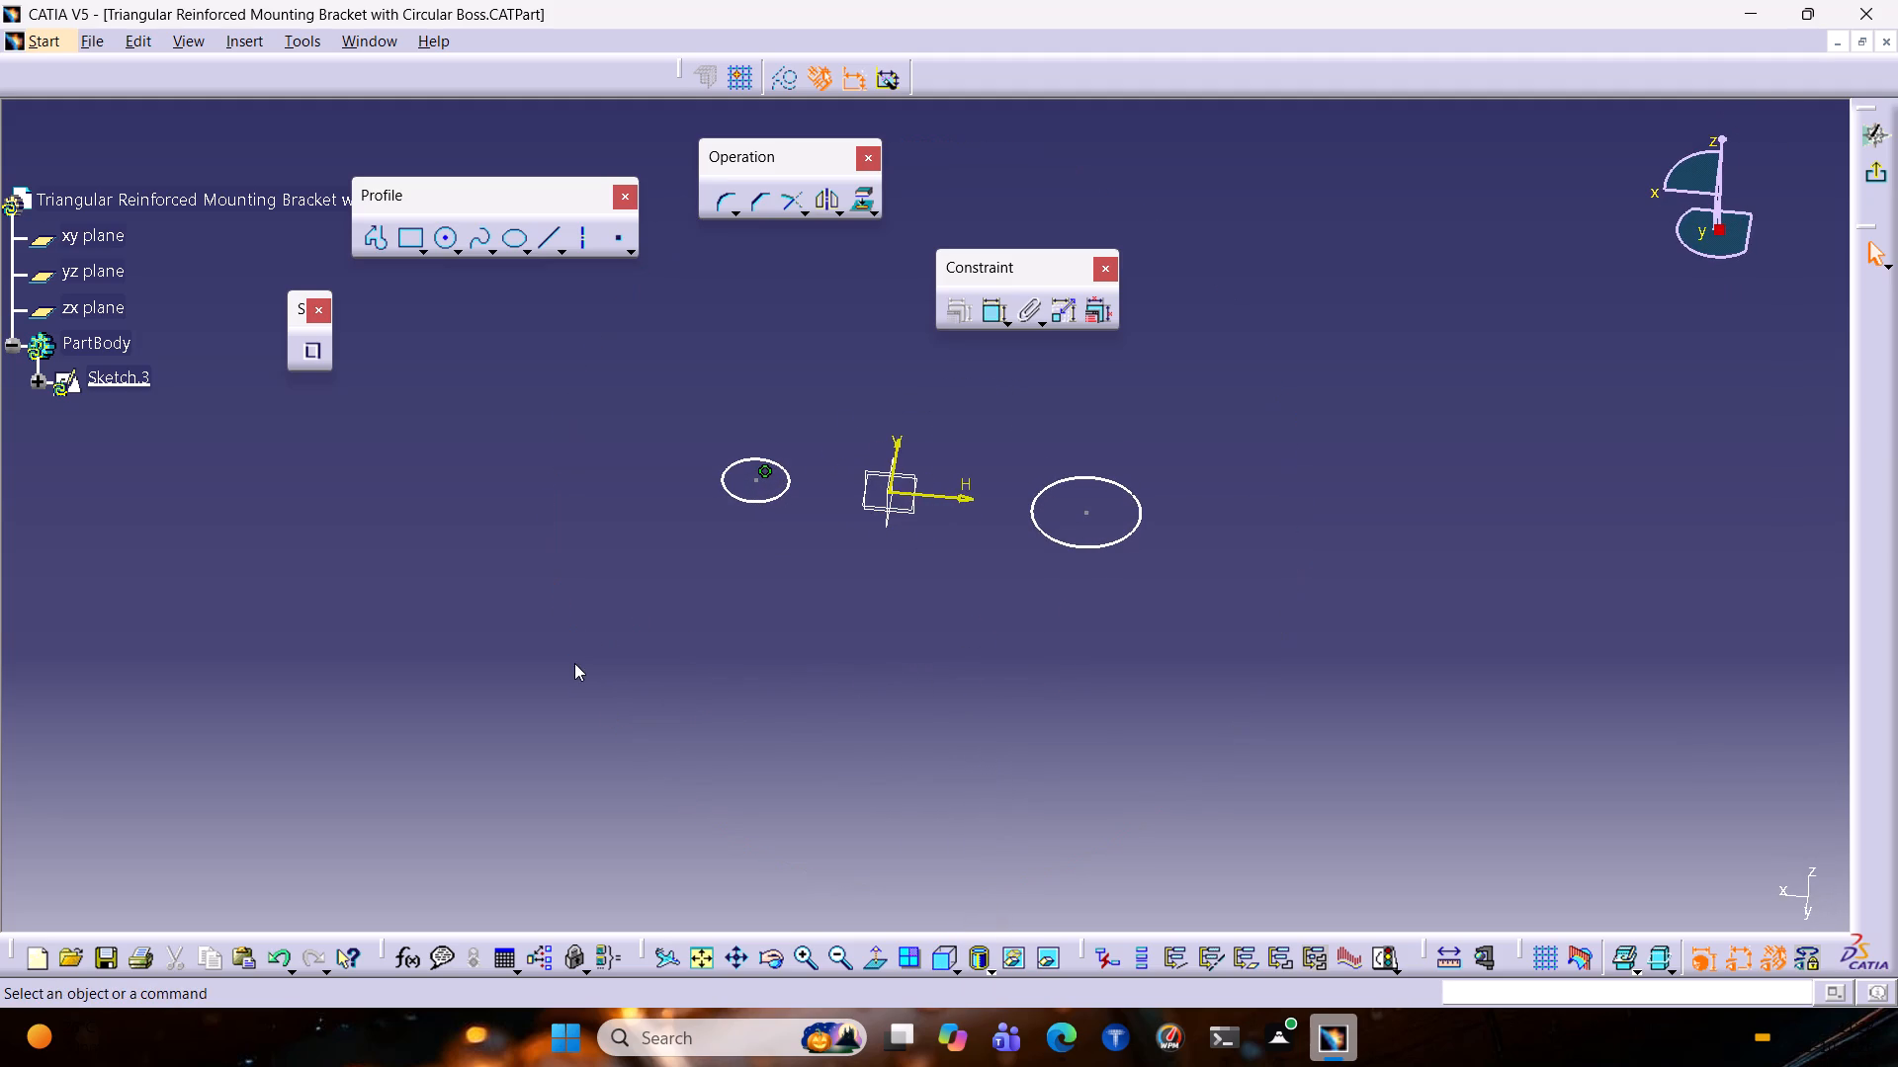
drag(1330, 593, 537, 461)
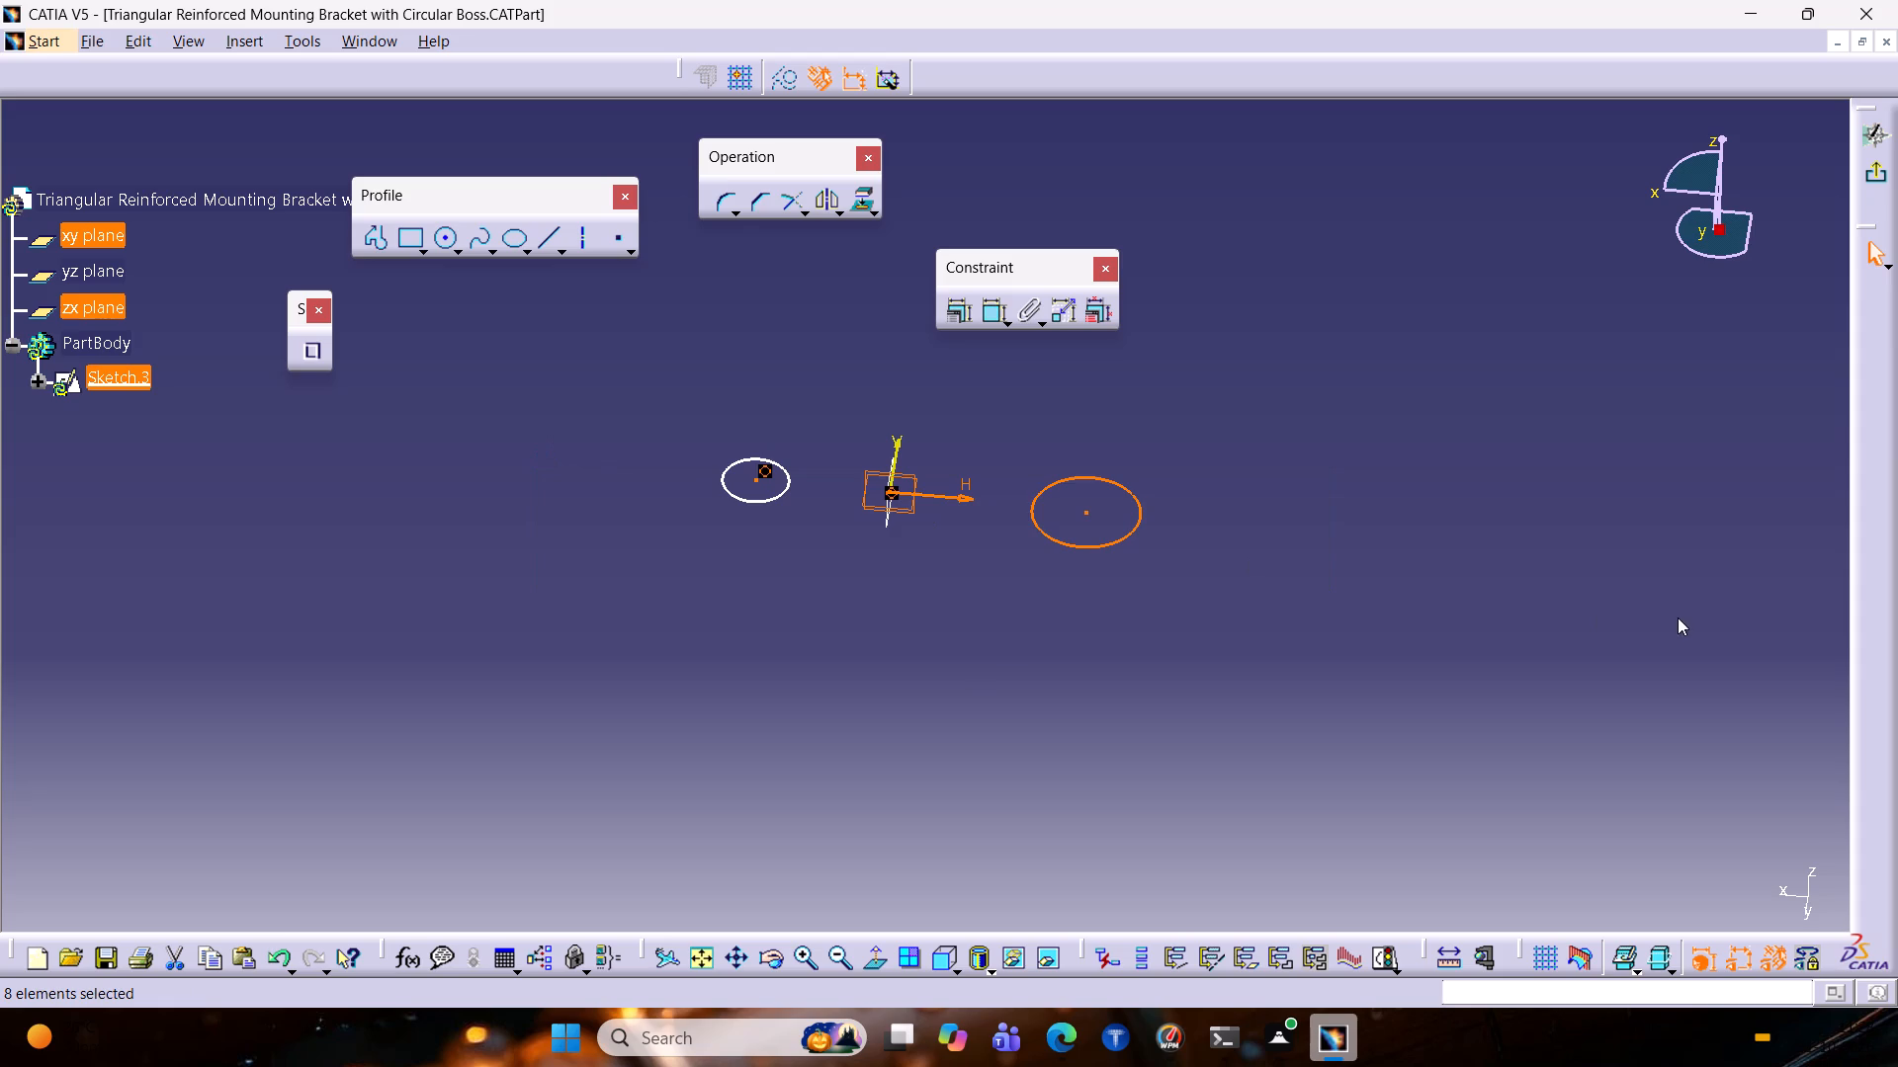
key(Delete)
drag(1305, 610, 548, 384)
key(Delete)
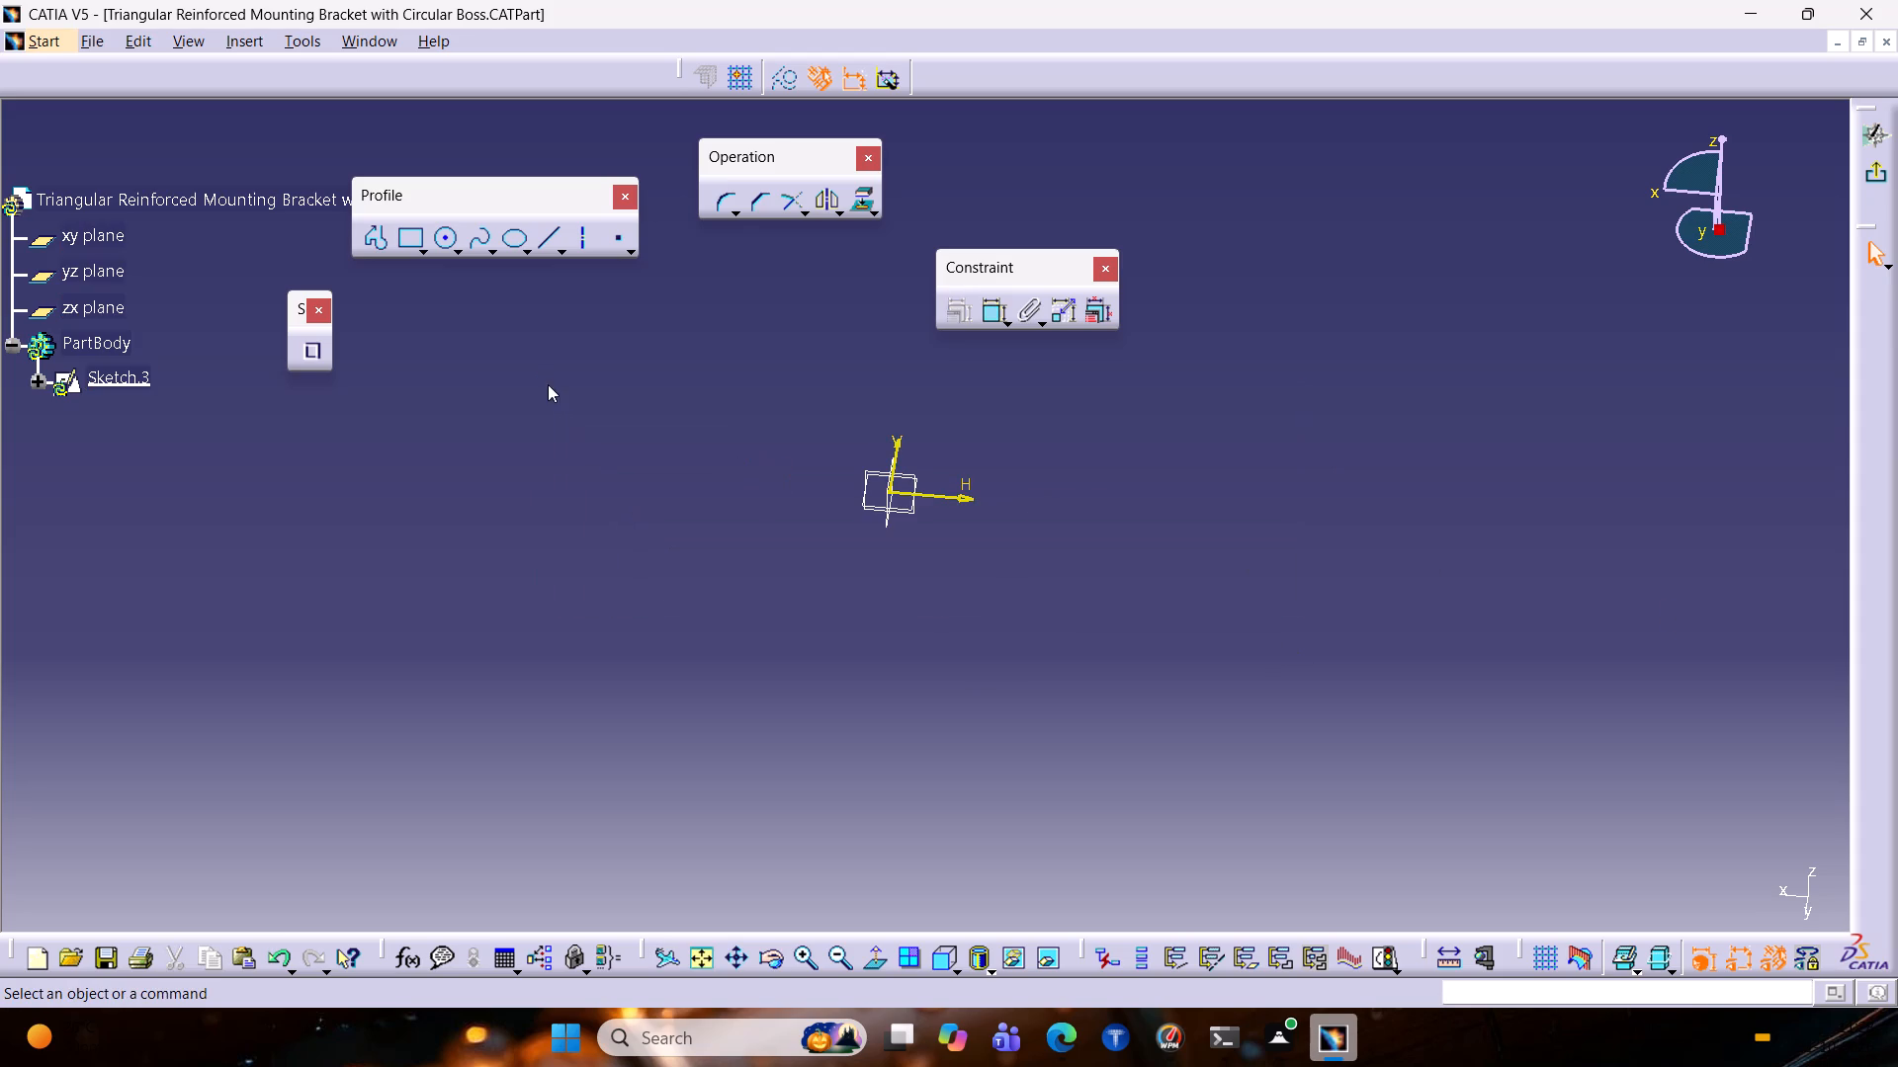
Examine the sketch's H and V directions in the standard top view, normal view and from other angles, and exit the empty sketch.
click(954, 968)
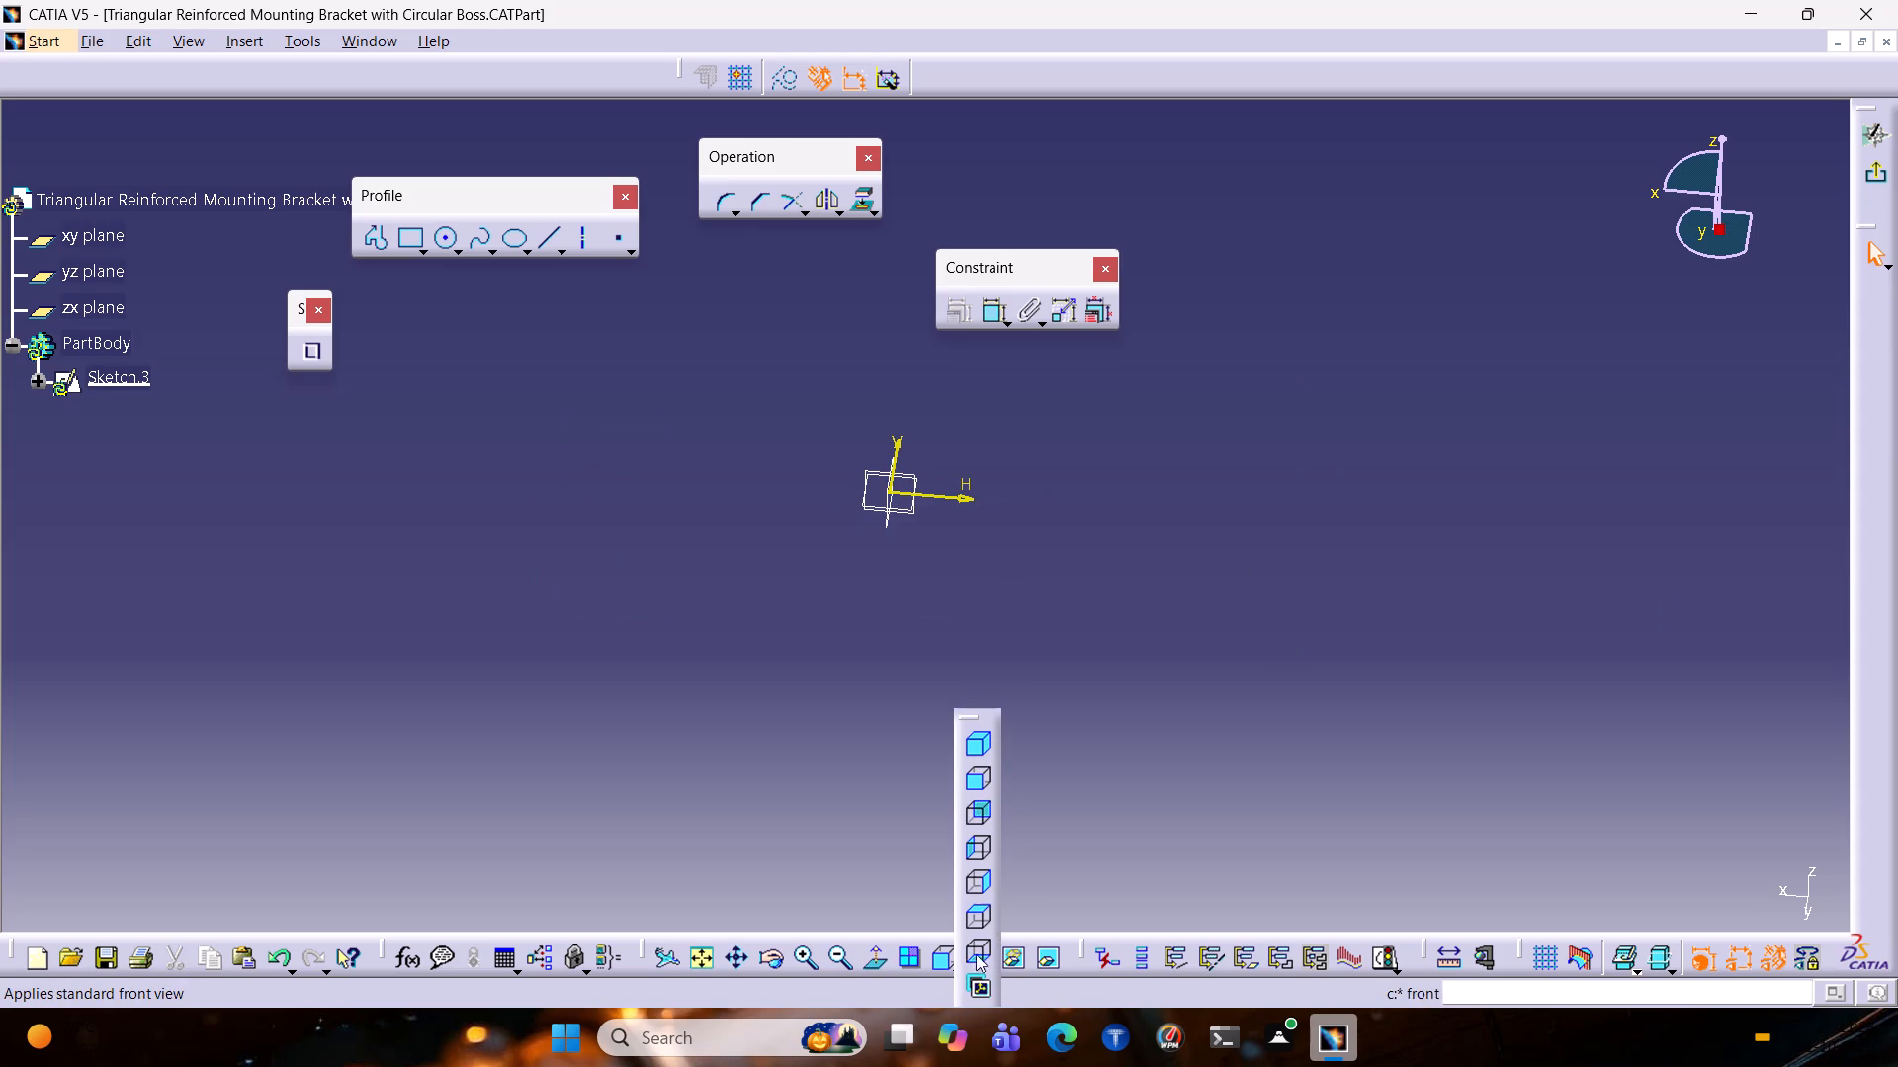
click(978, 909)
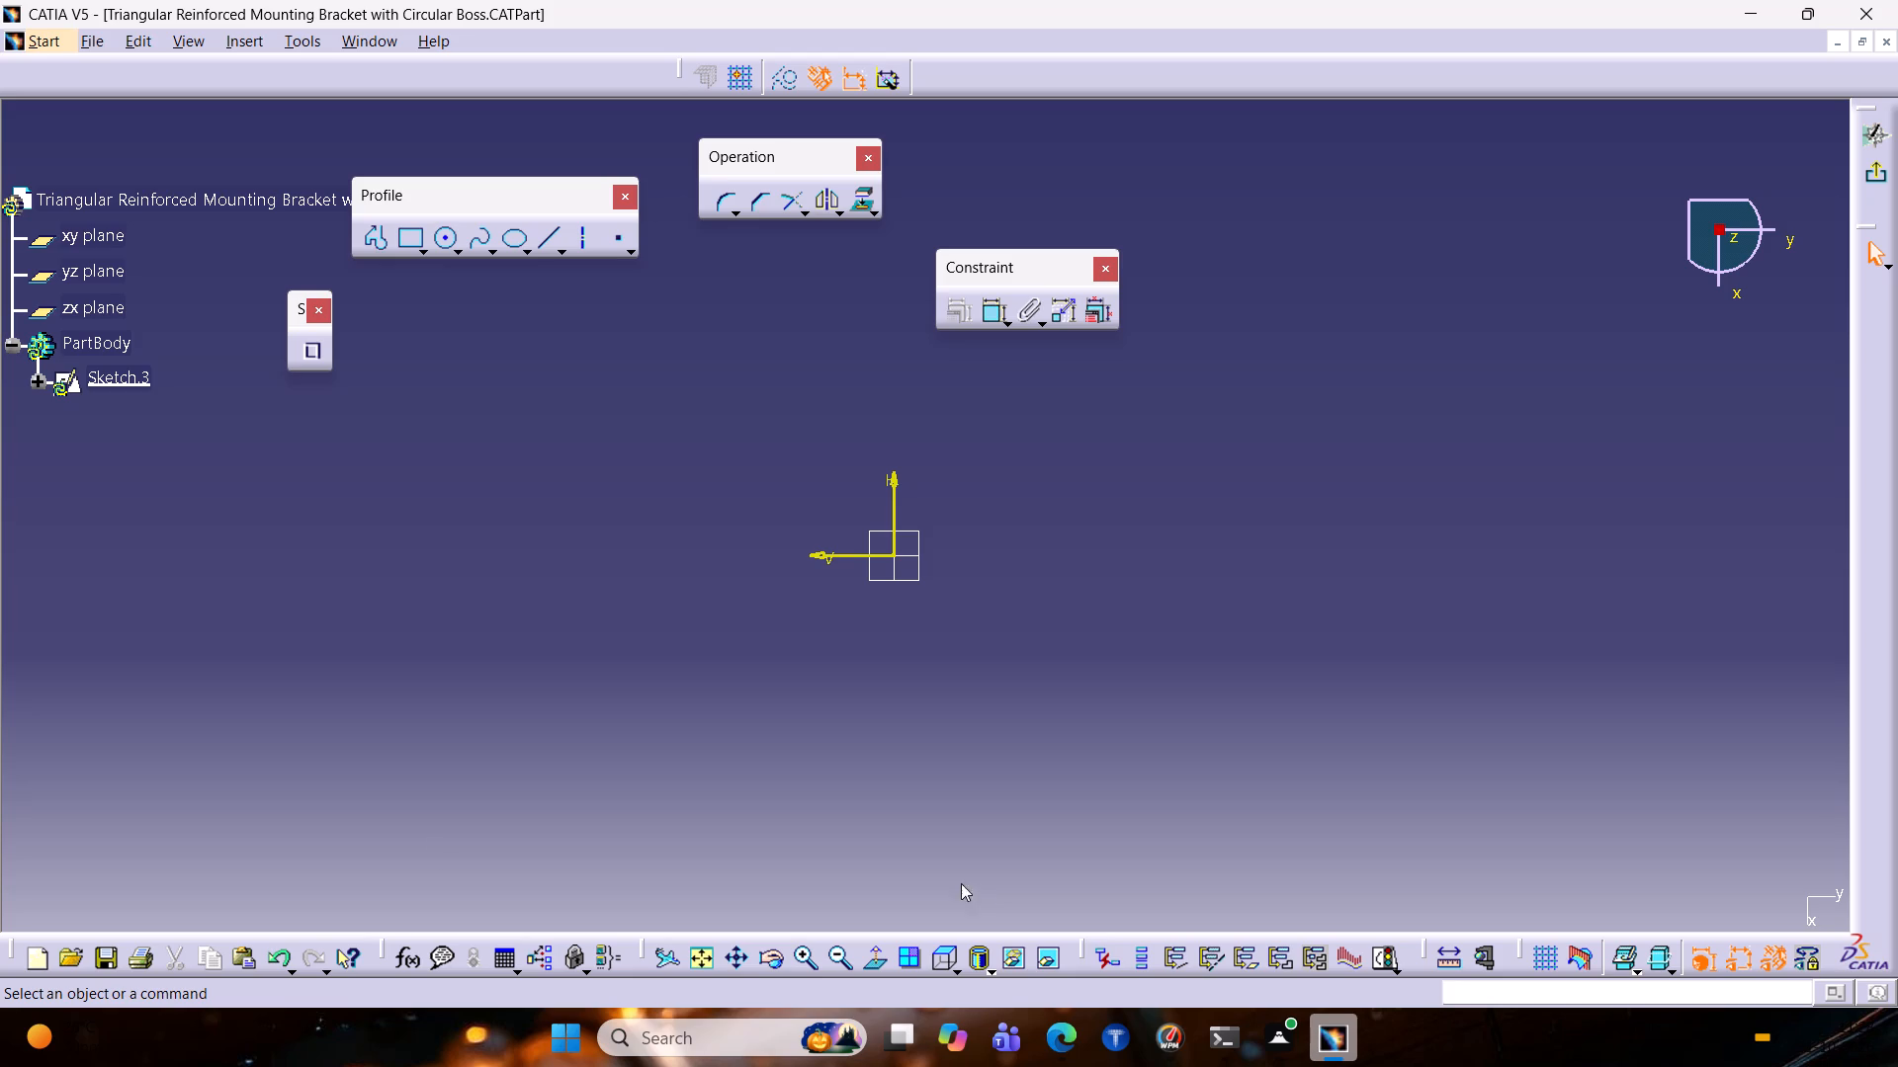
click(949, 957)
double_click(945, 956)
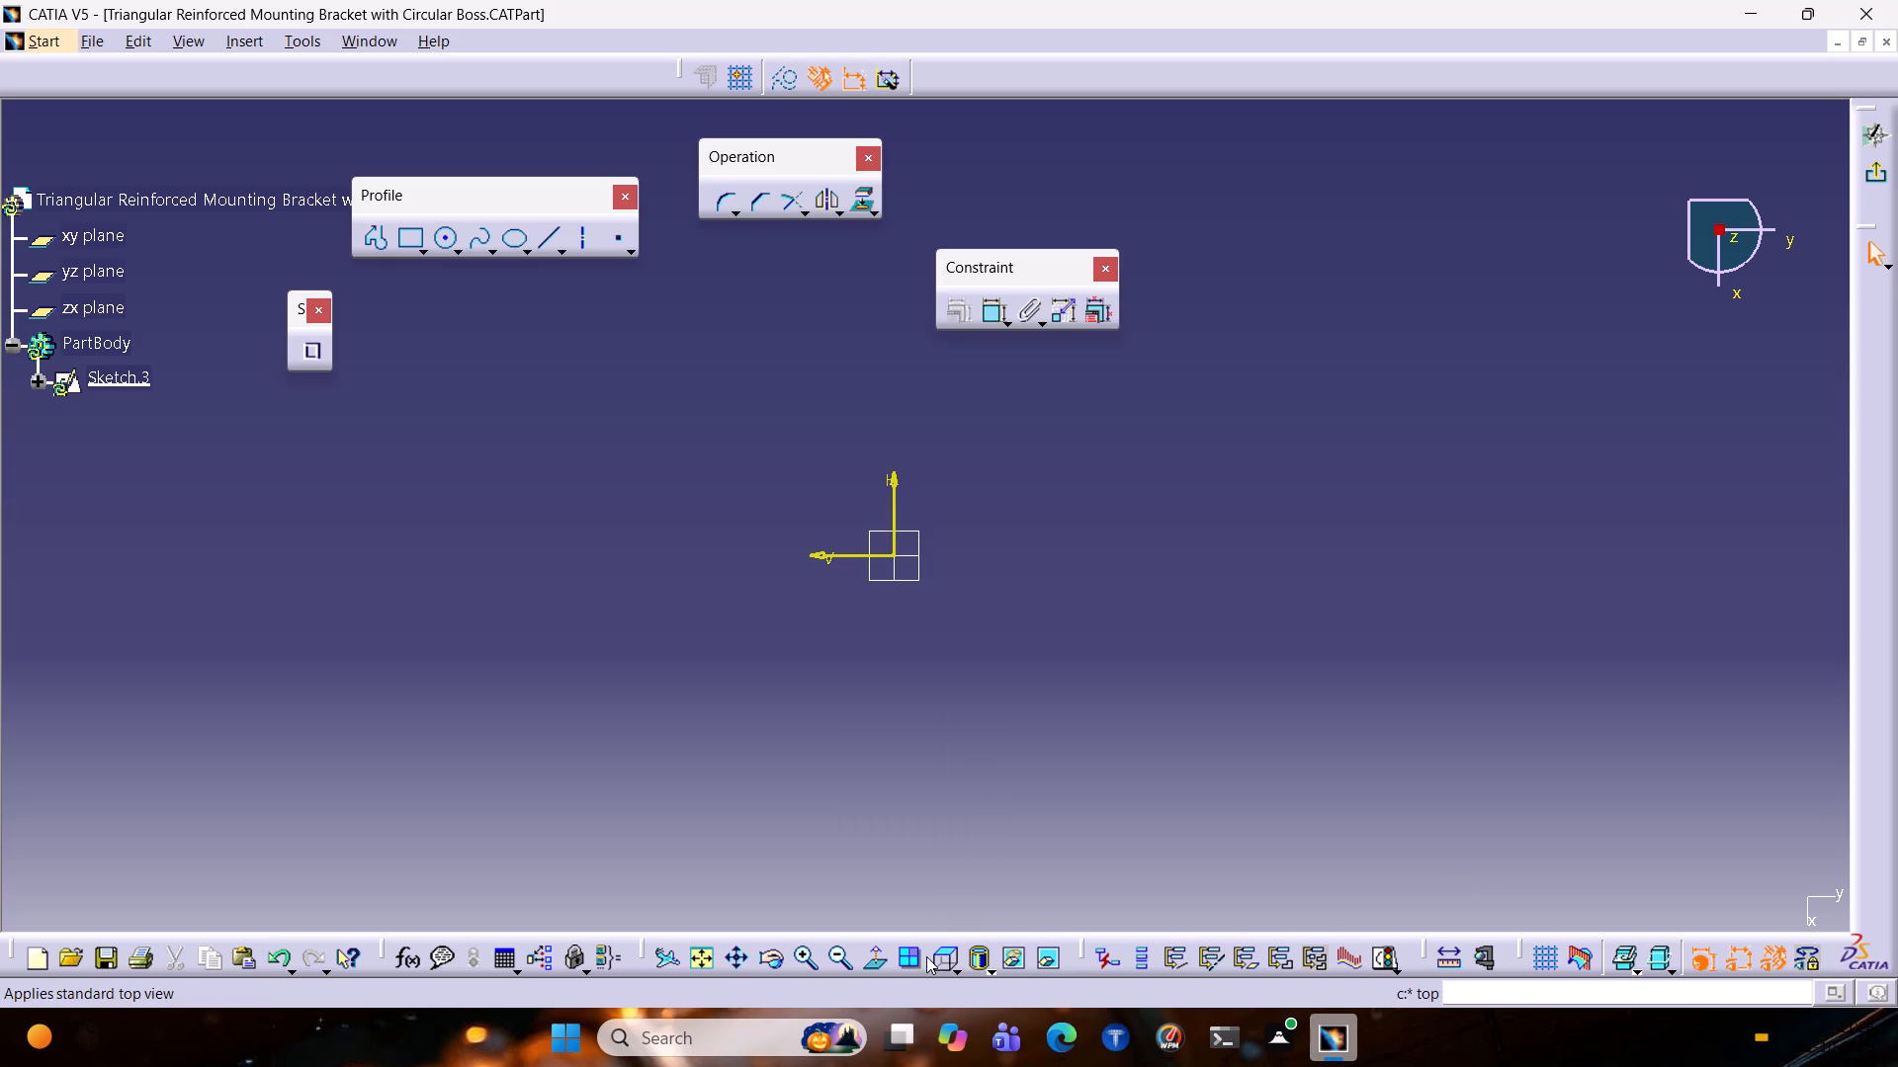
click(884, 952)
click(884, 952)
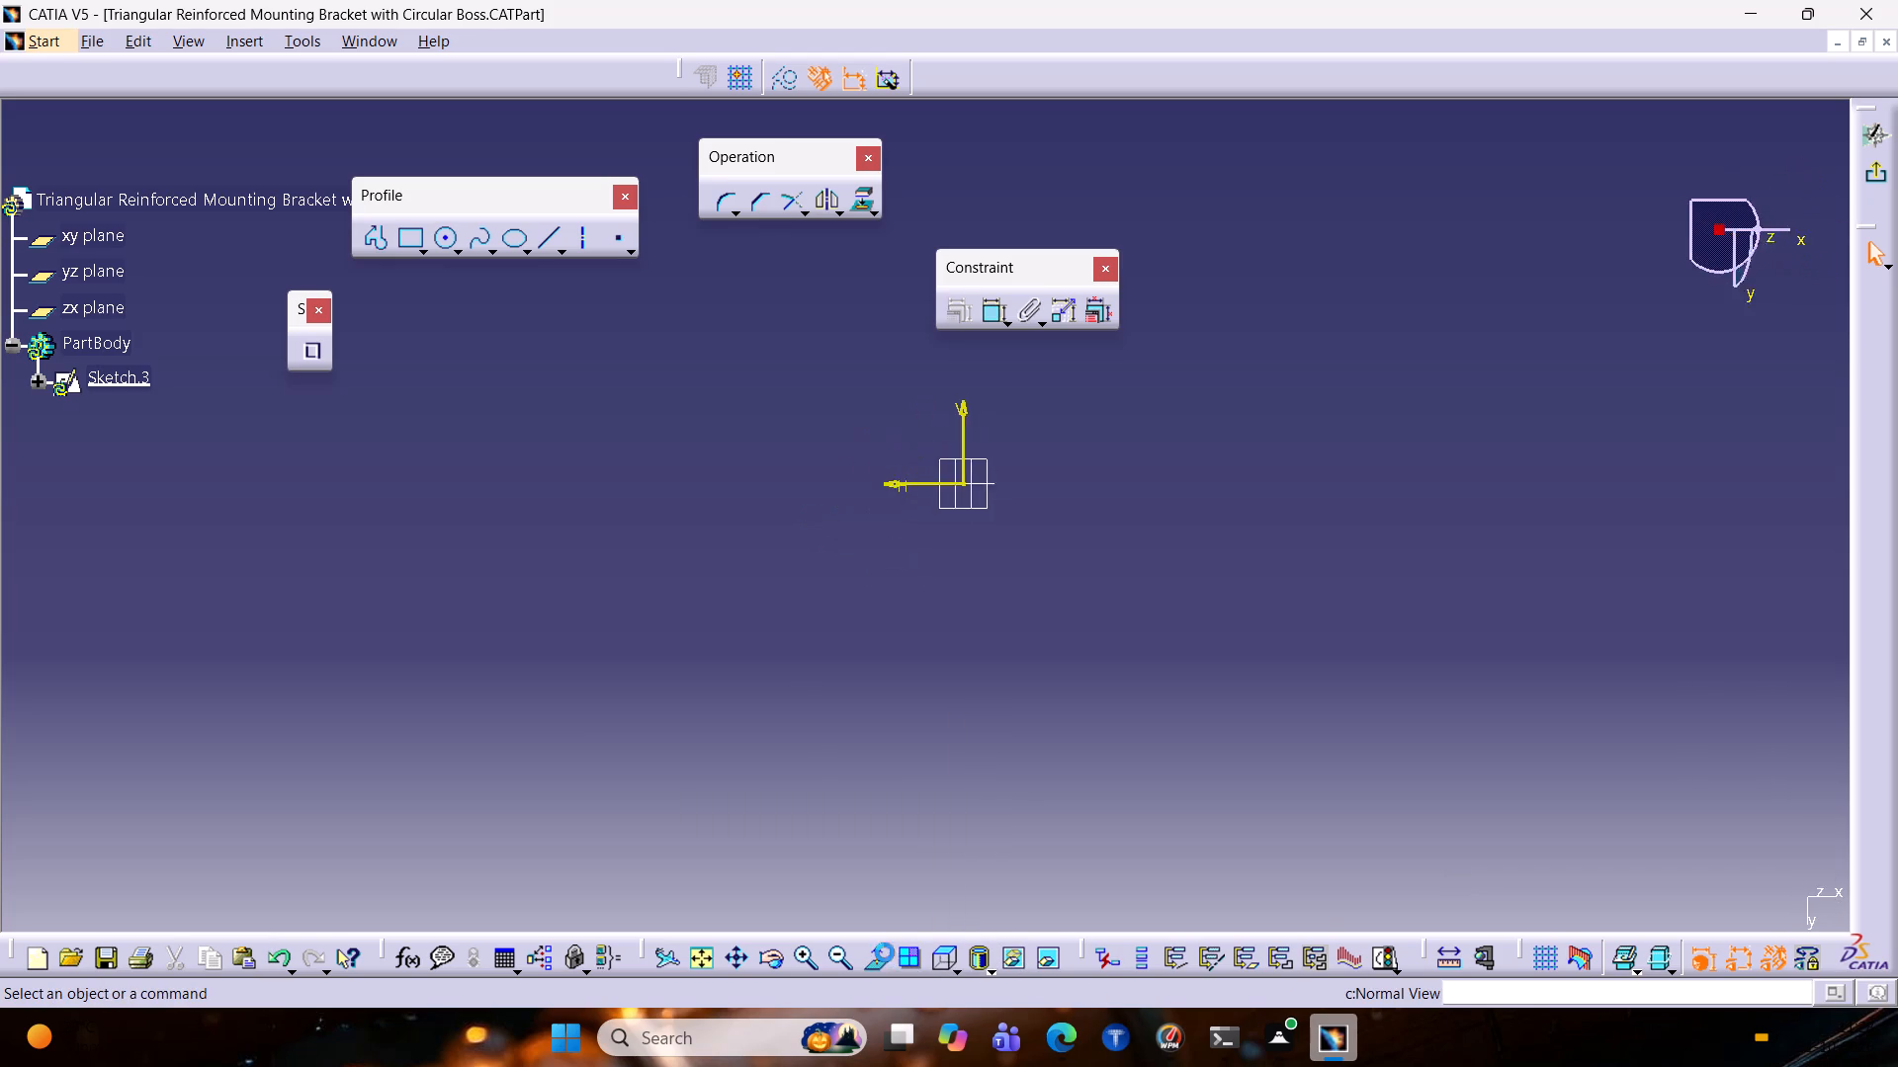
click(885, 952)
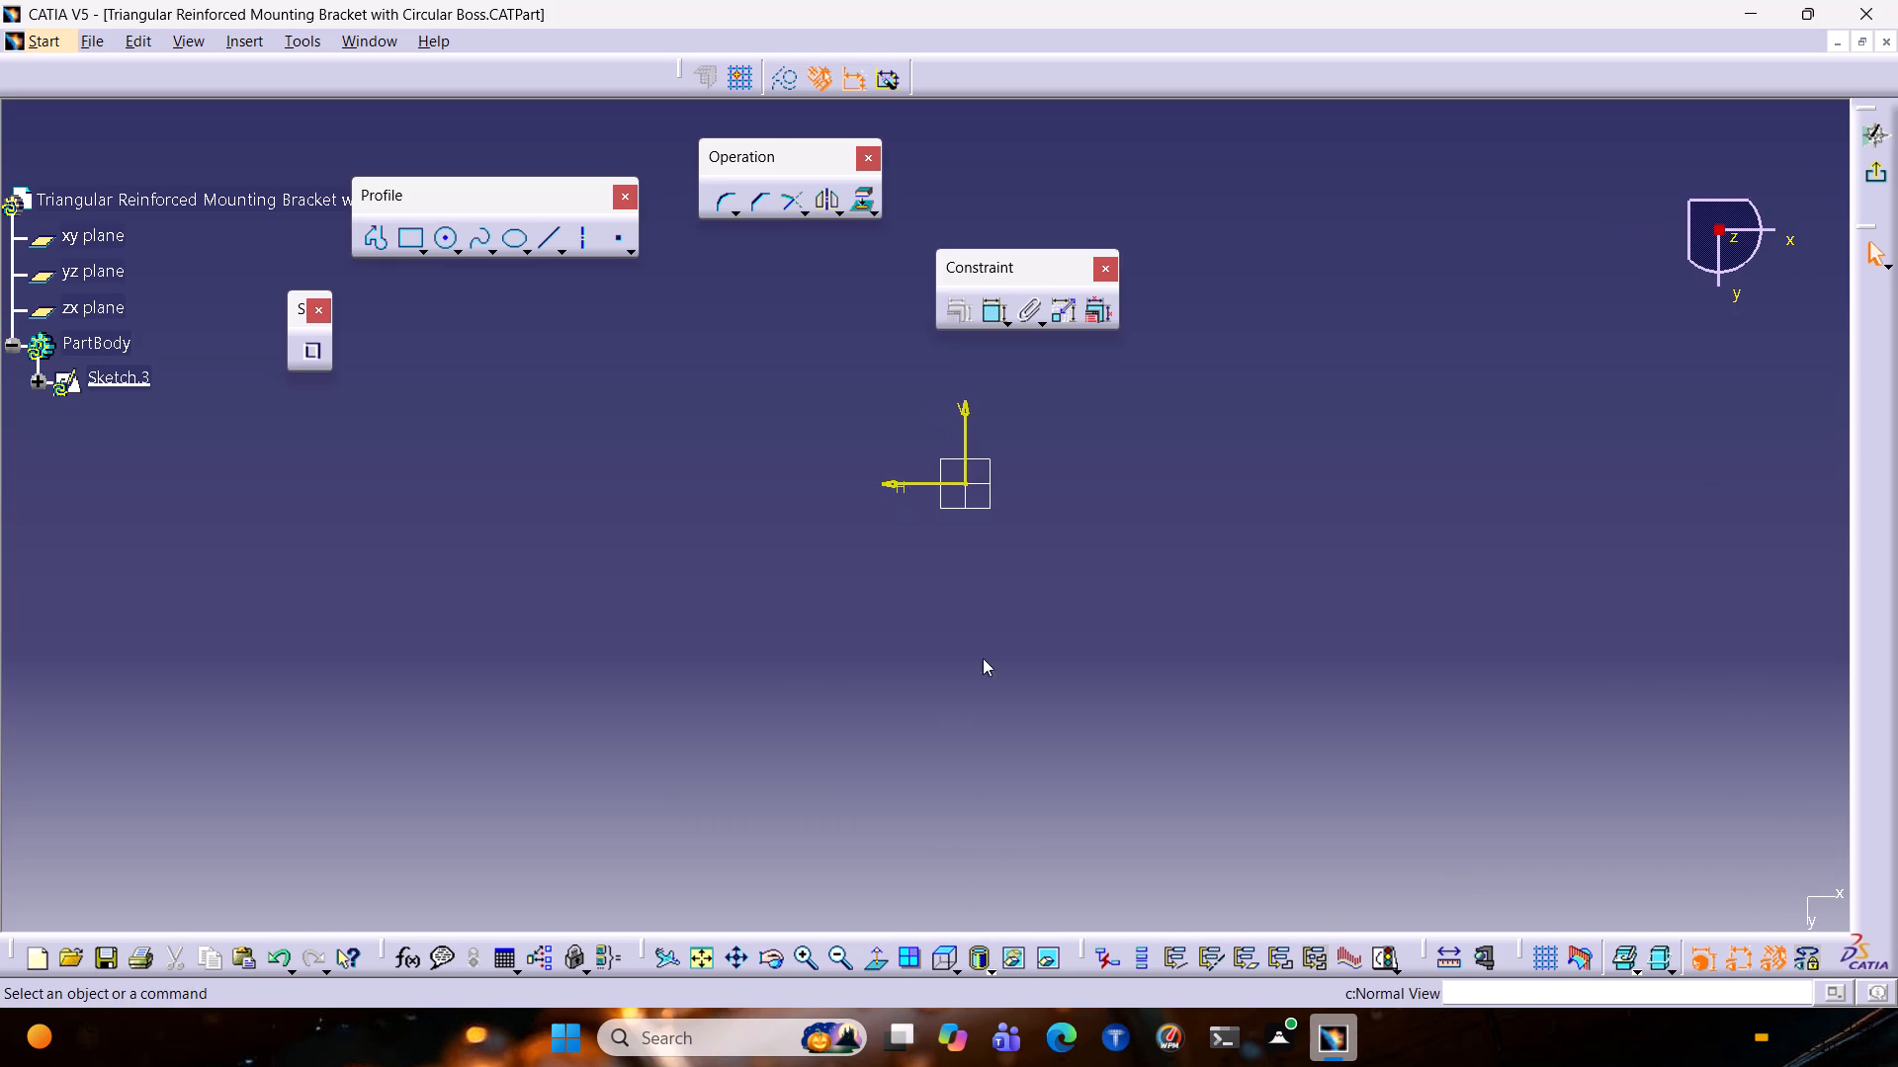
click(961, 421)
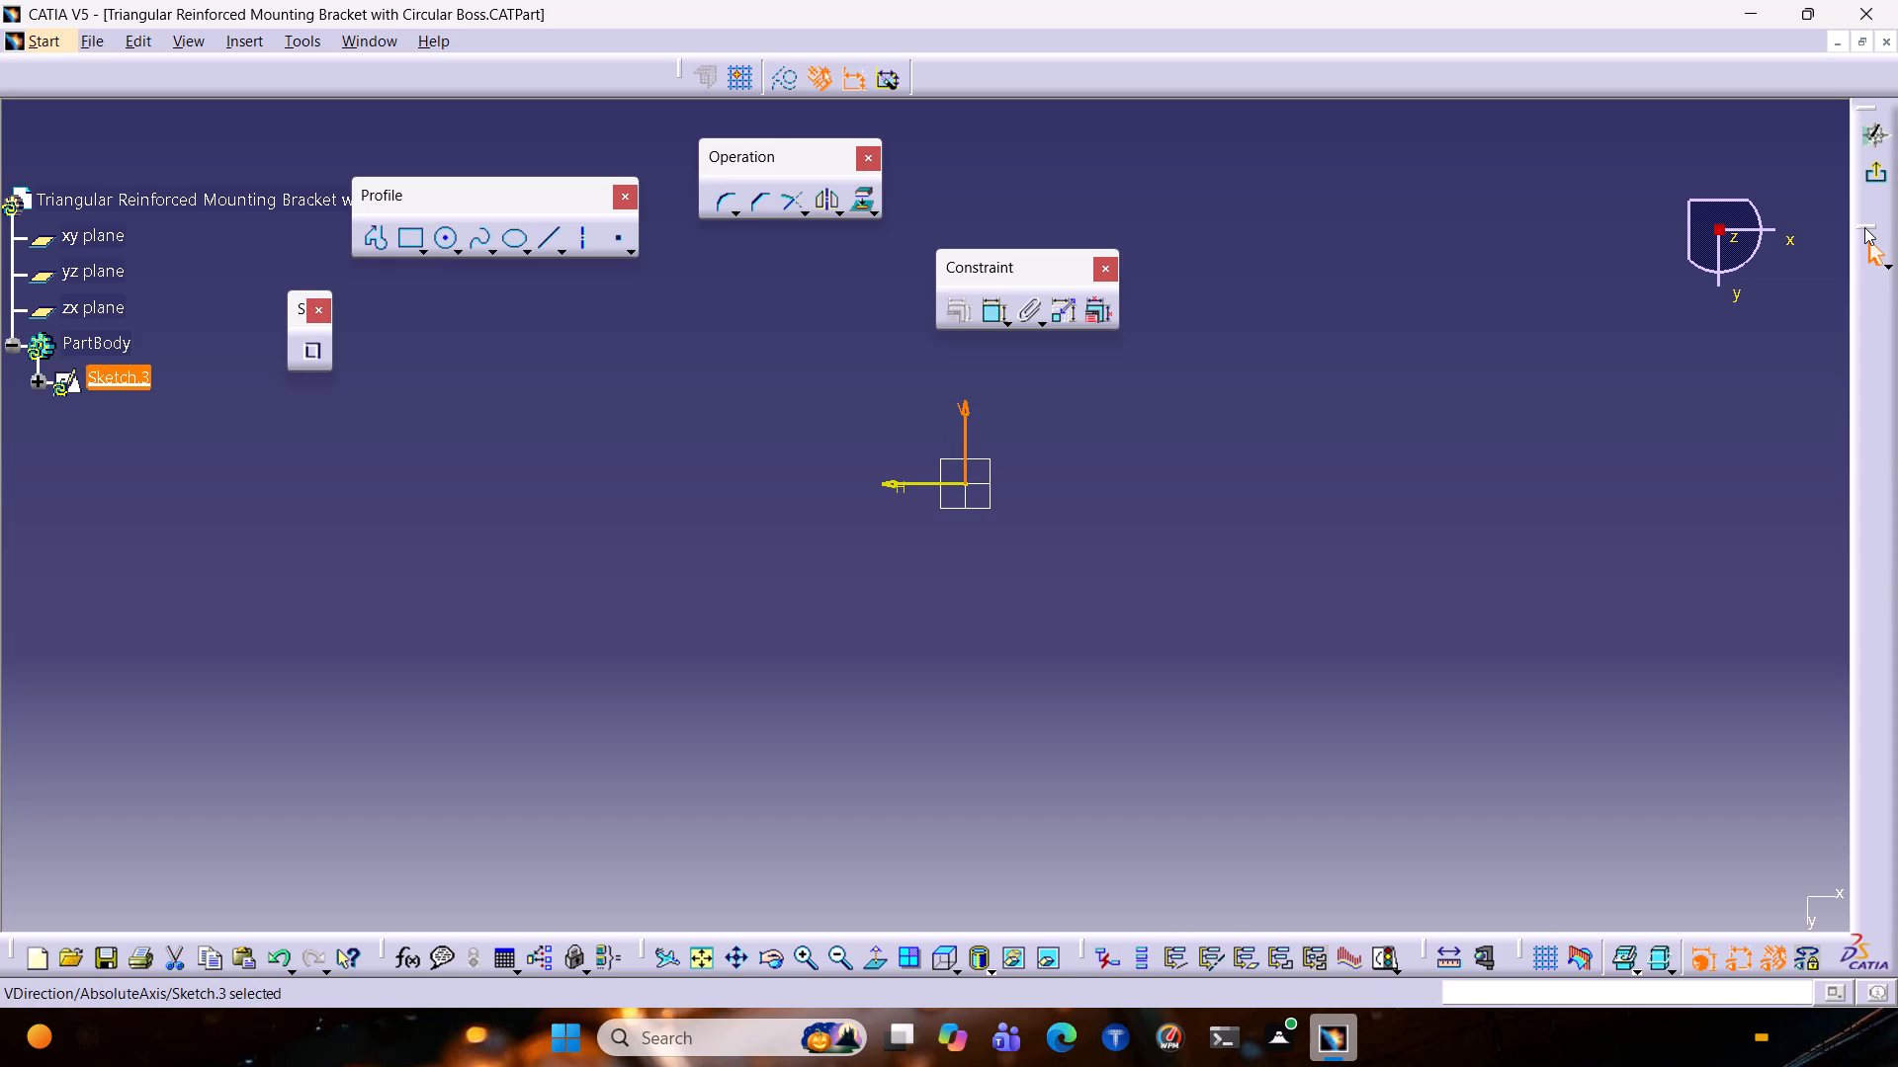
middle_drag(1135, 504, 1036, 557)
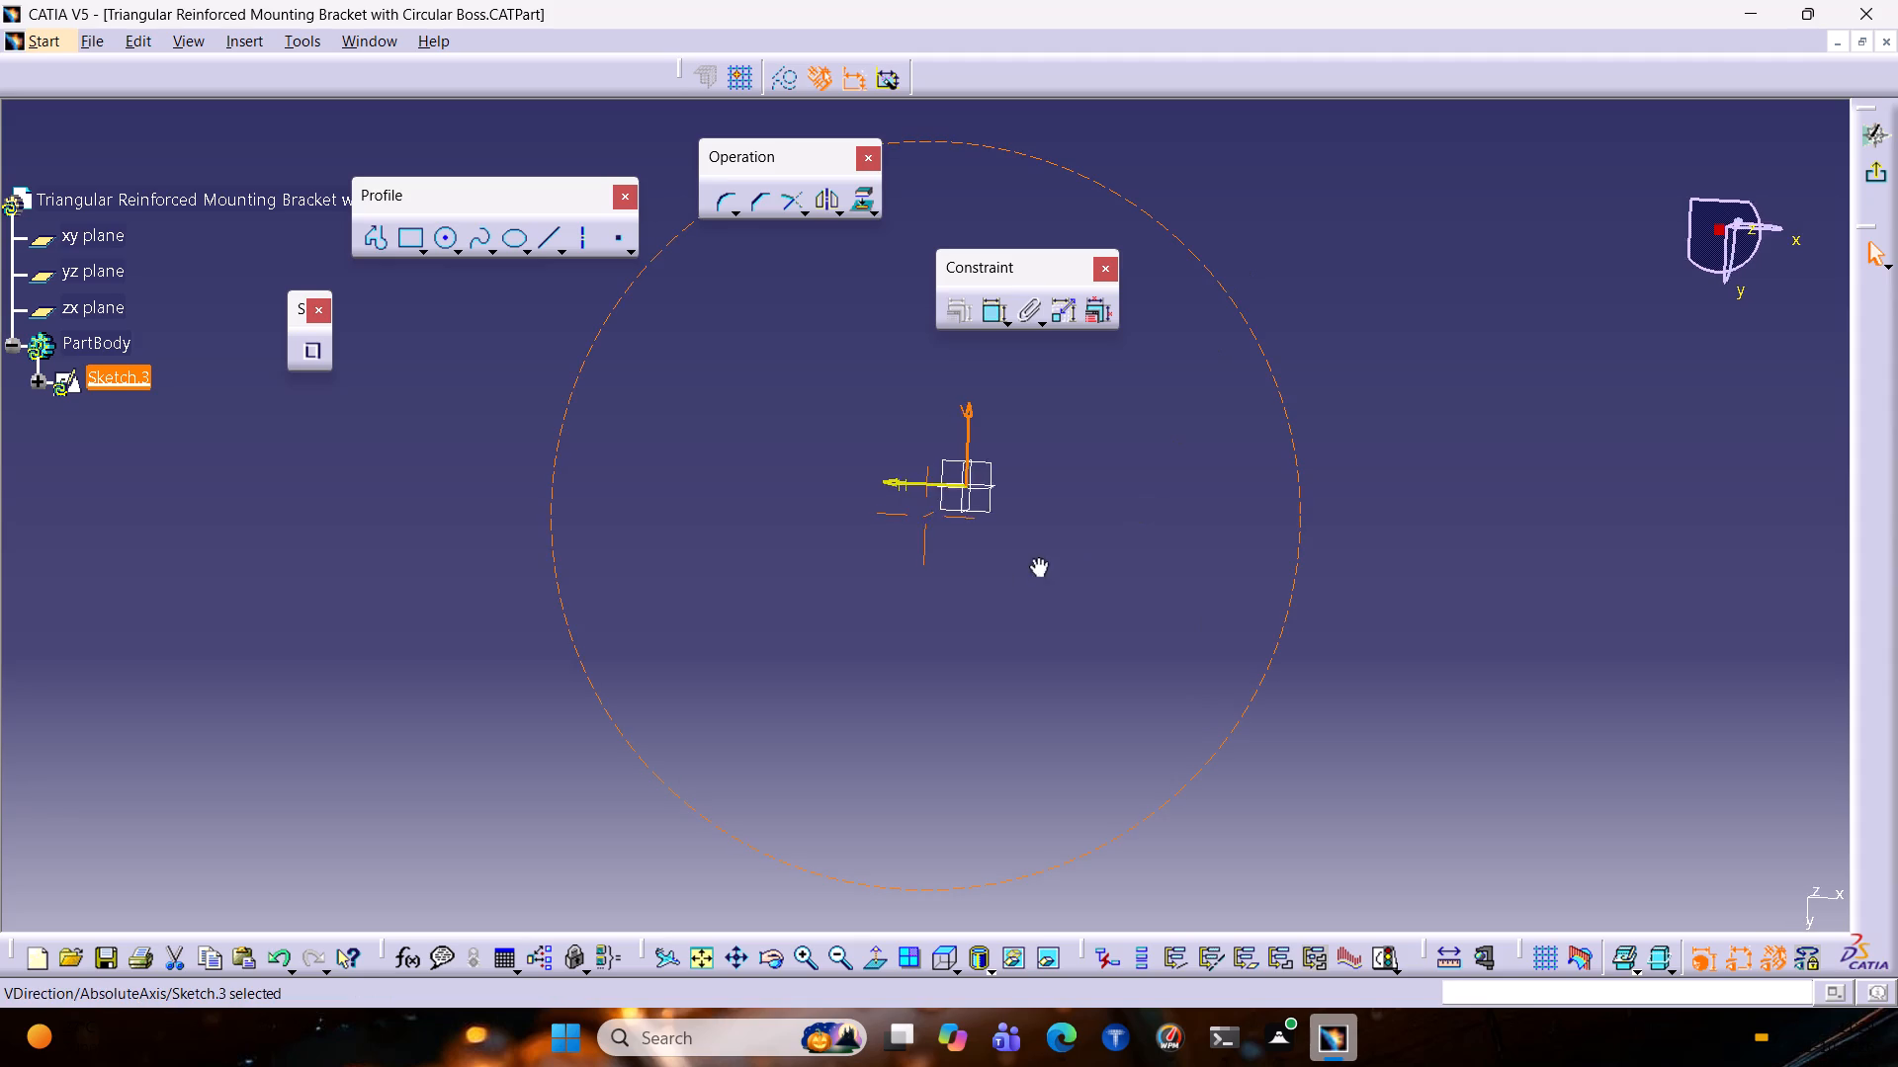
middle_drag(1036, 557, 293, 139)
ctrl+middle_drag(968, 404, 948, 477)
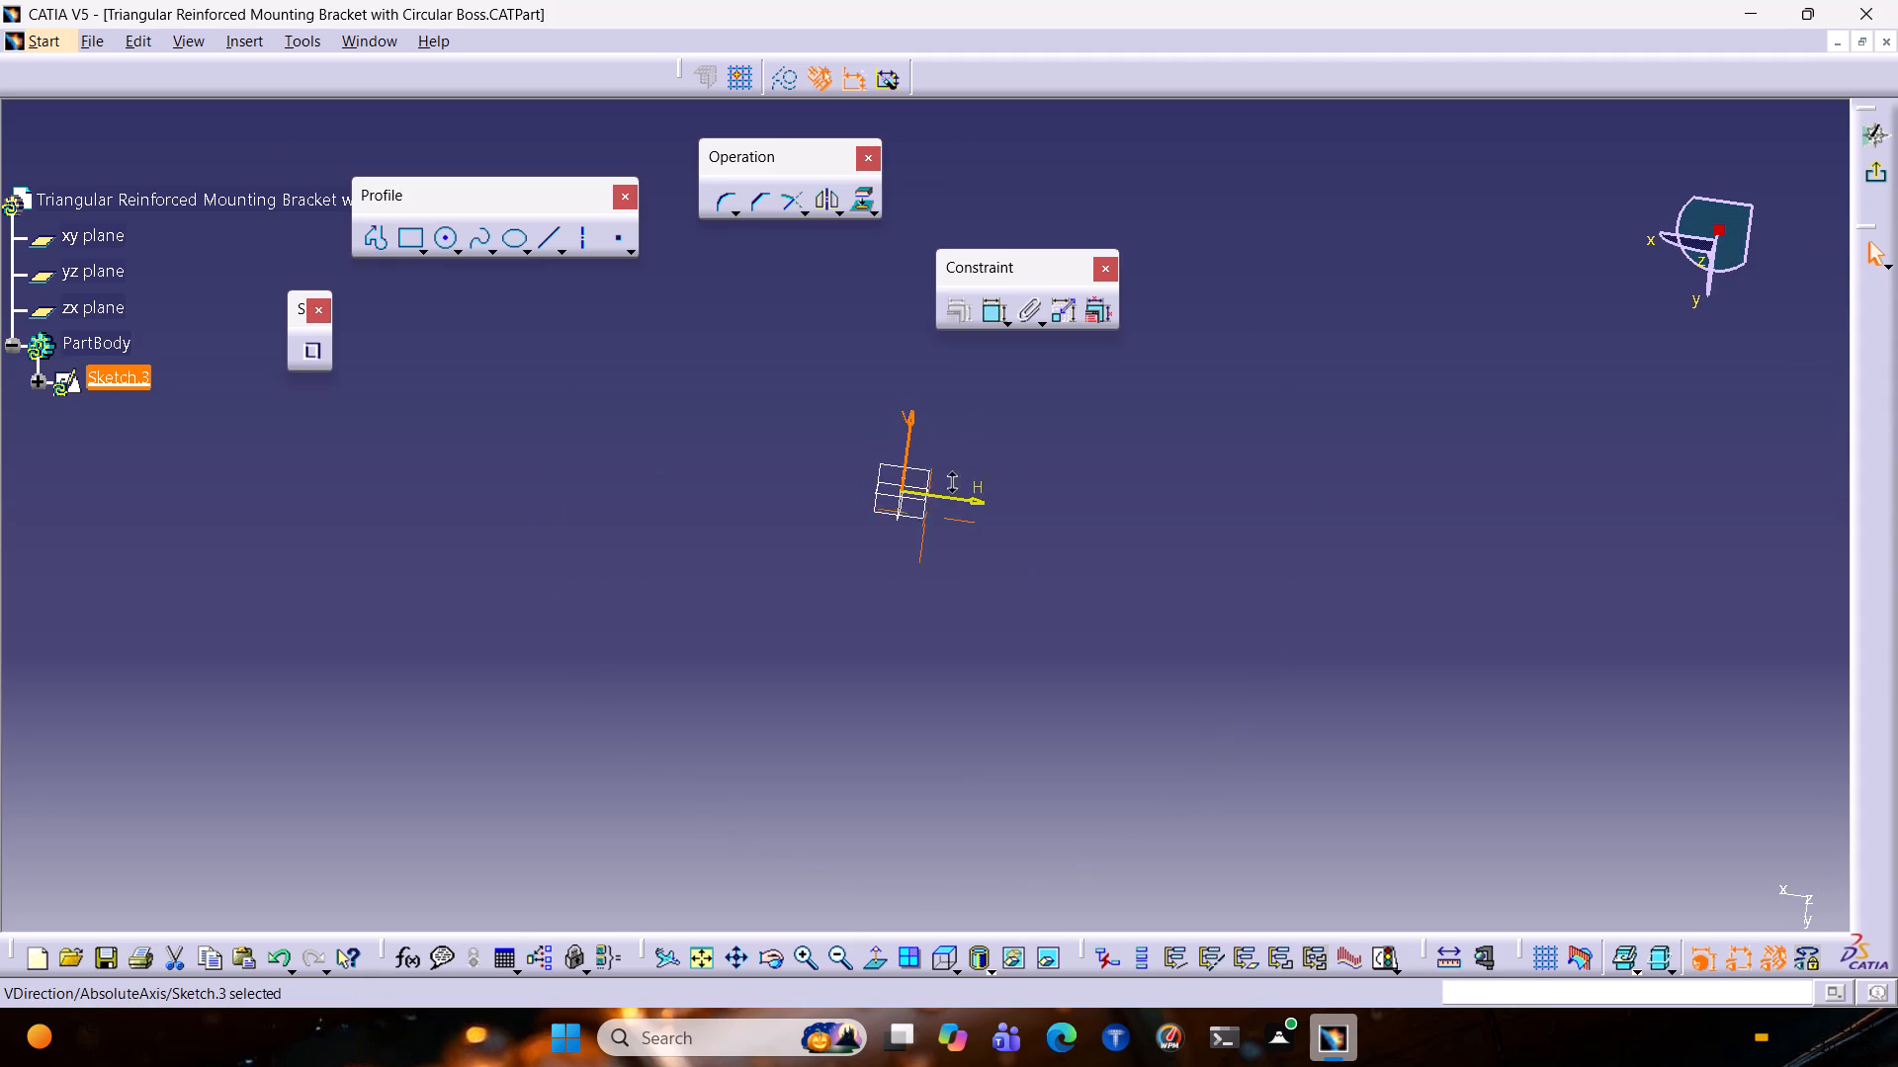
ctrl+middle_drag(948, 477, 922, 554)
ctrl+middle_drag(1003, 459, 935, 682)
ctrl+middle_drag(1140, 634, 1144, 520)
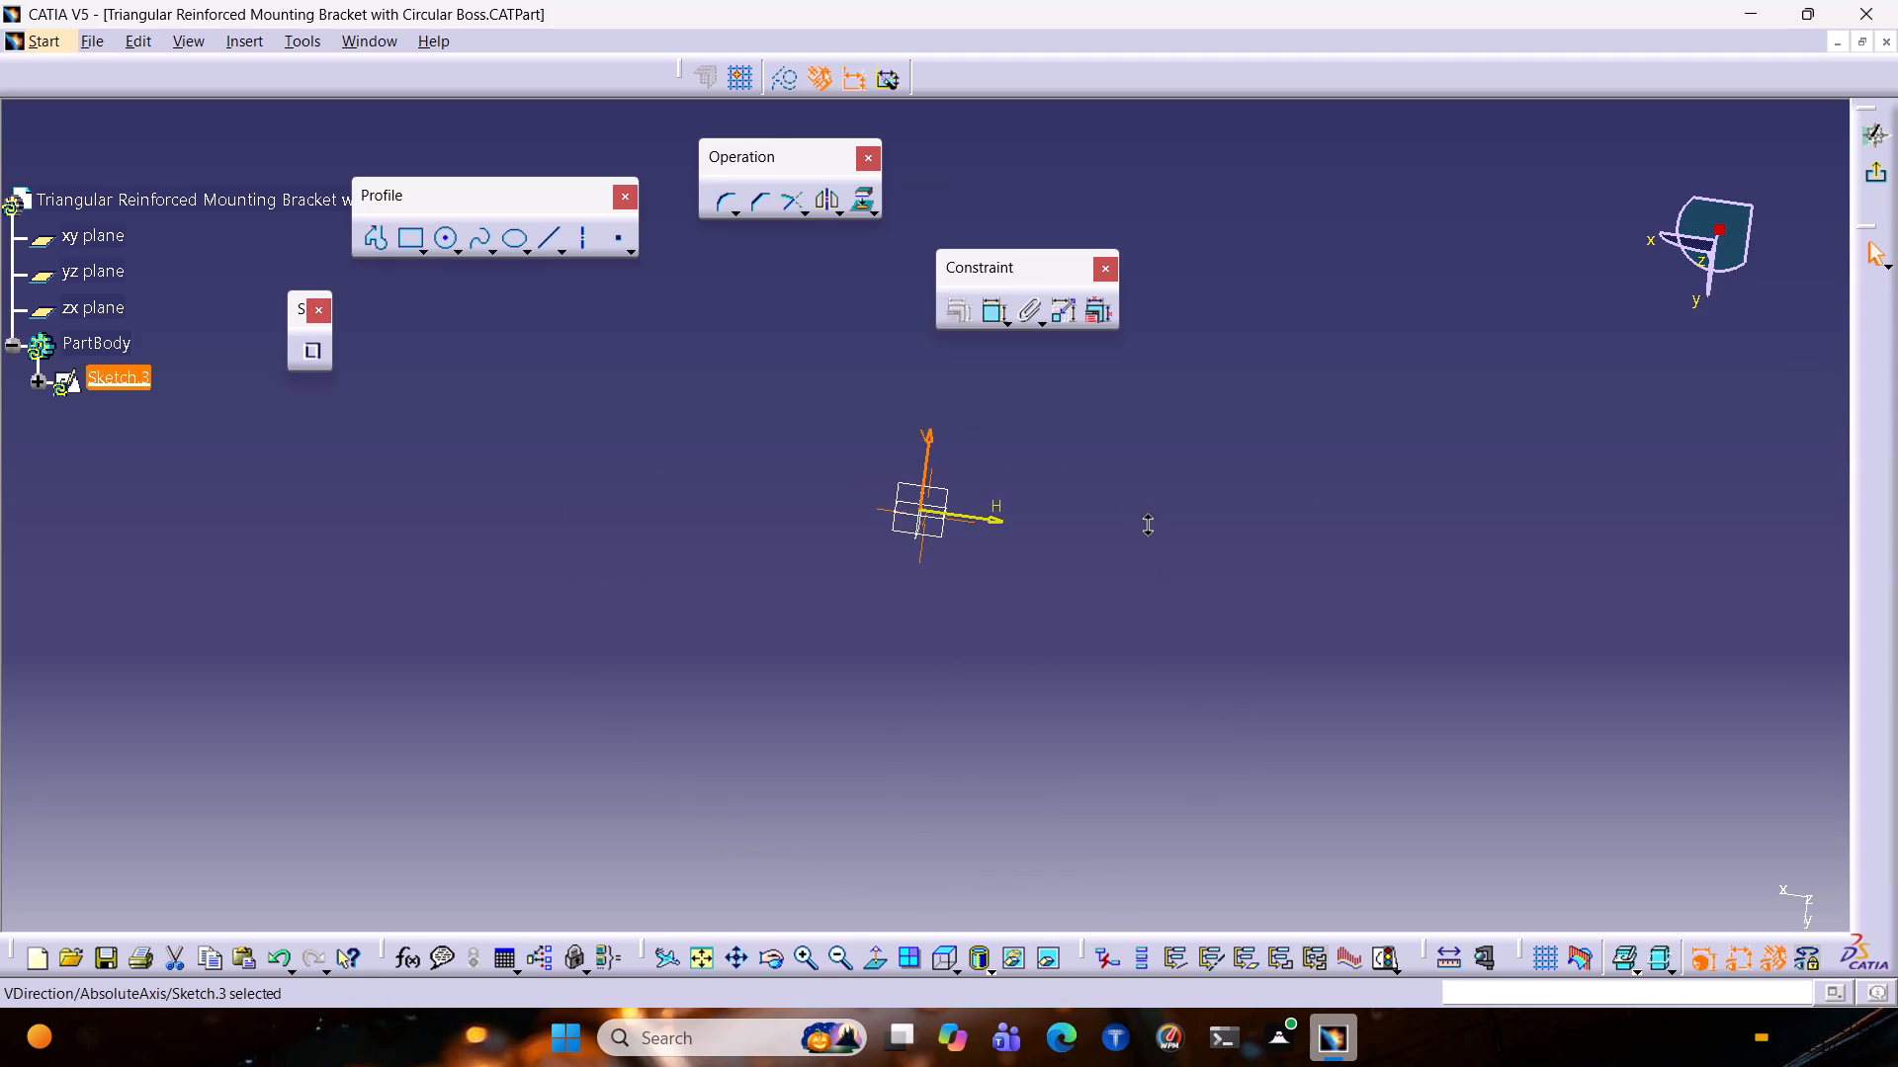
ctrl+middle_drag(1144, 520, 712, 503)
ctrl+middle_drag(1132, 449, 1064, 677)
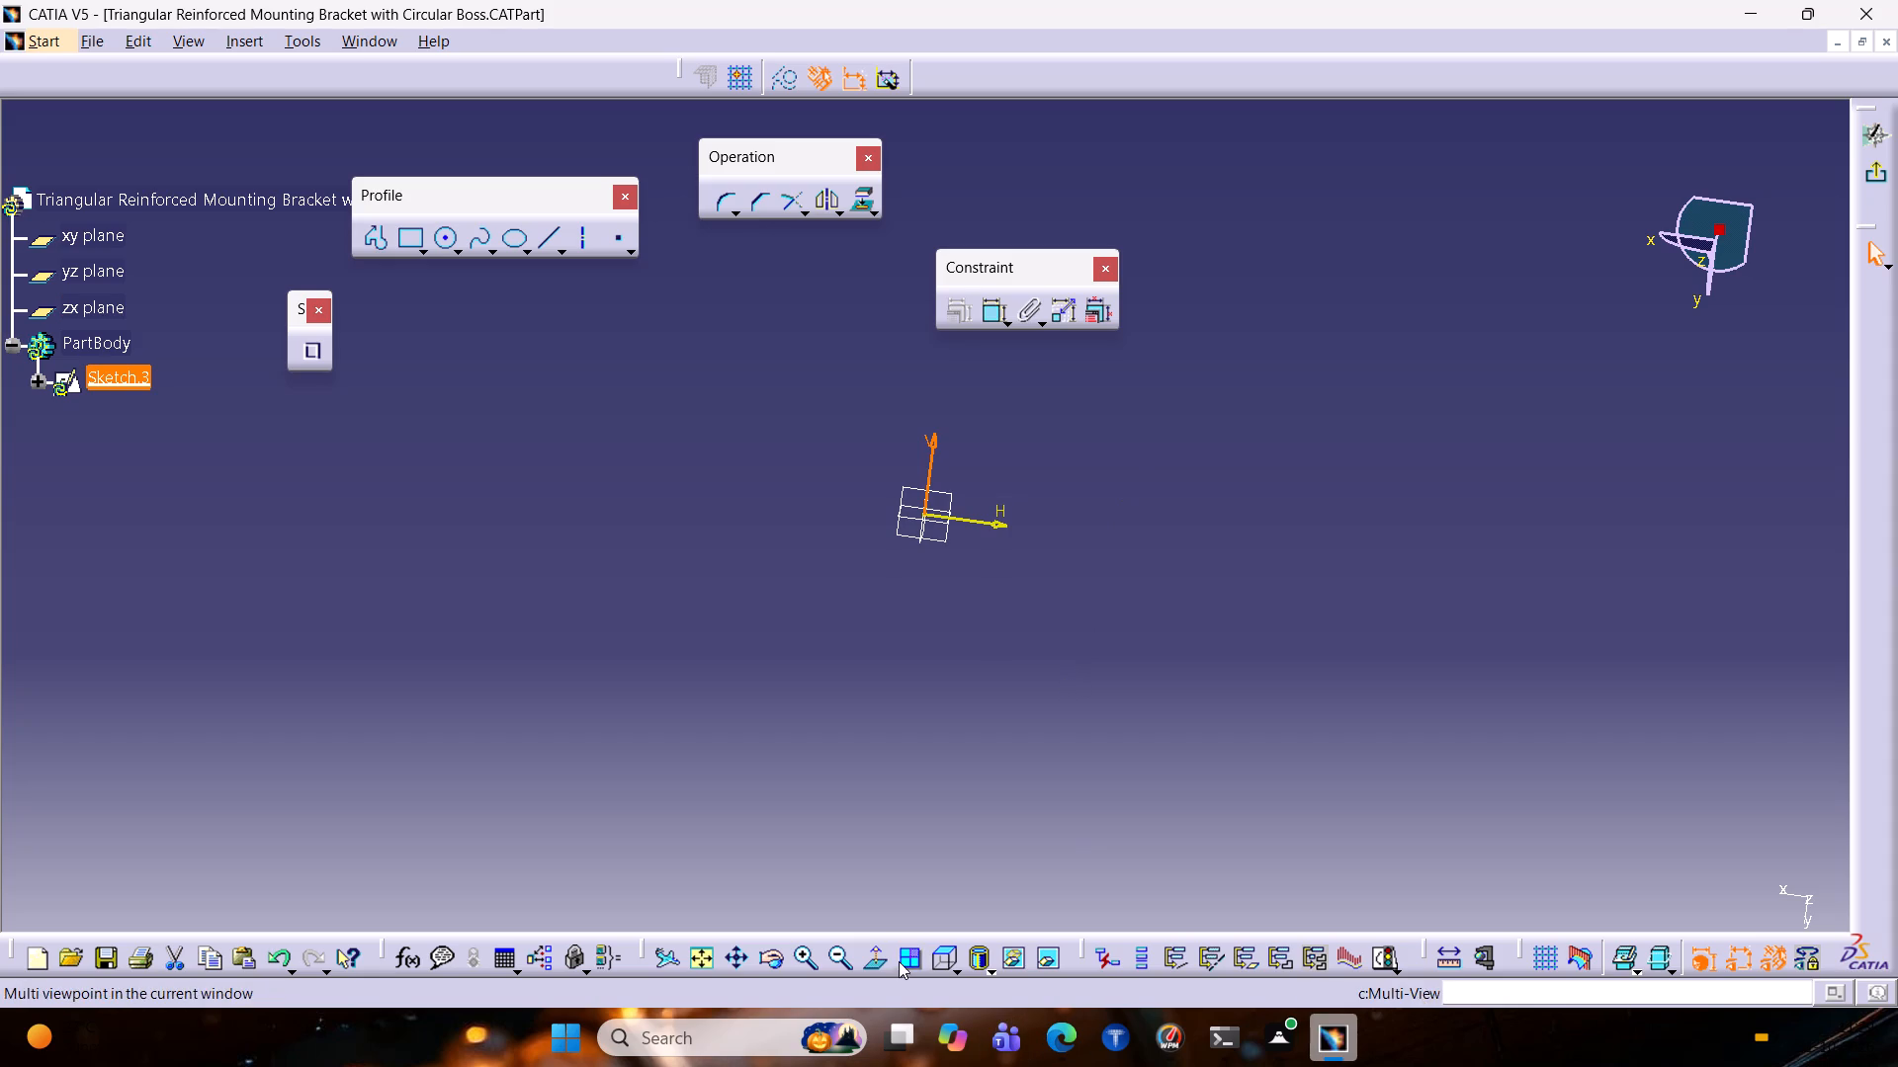
click(936, 961)
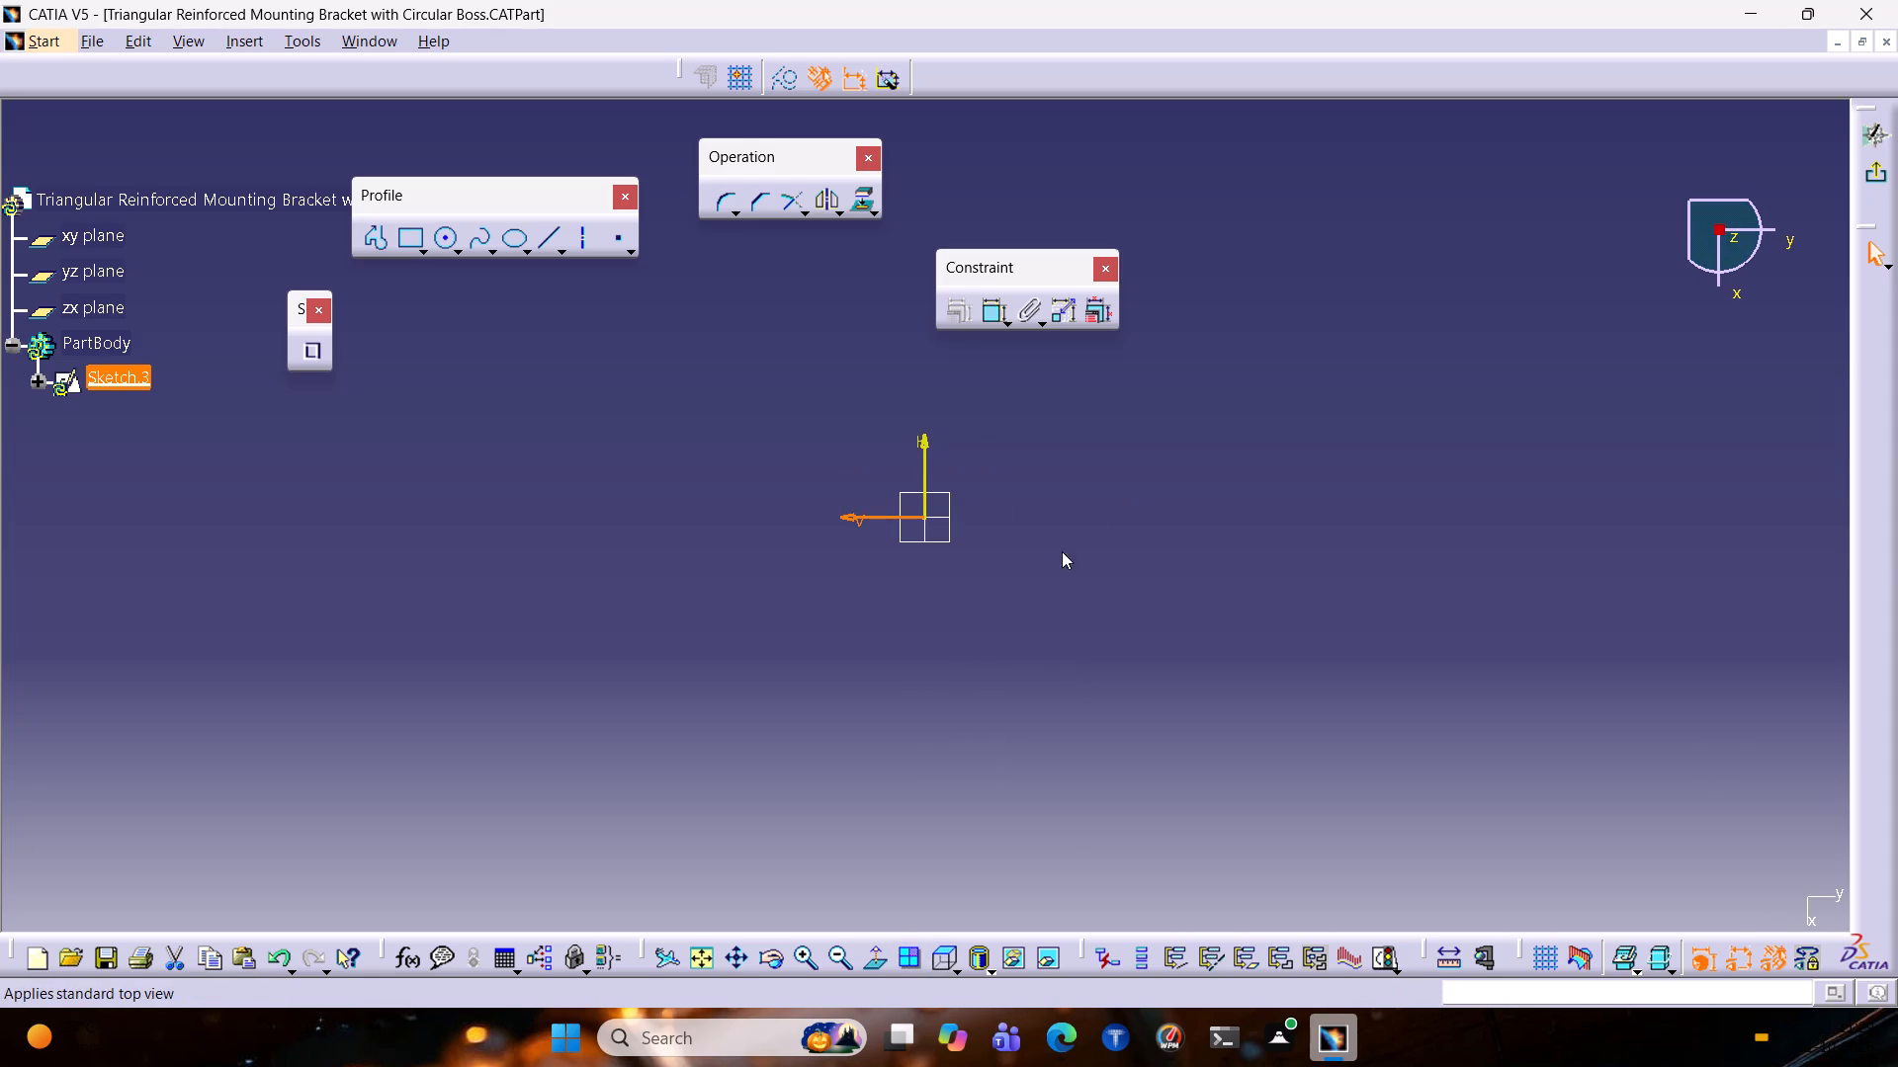
click(1013, 632)
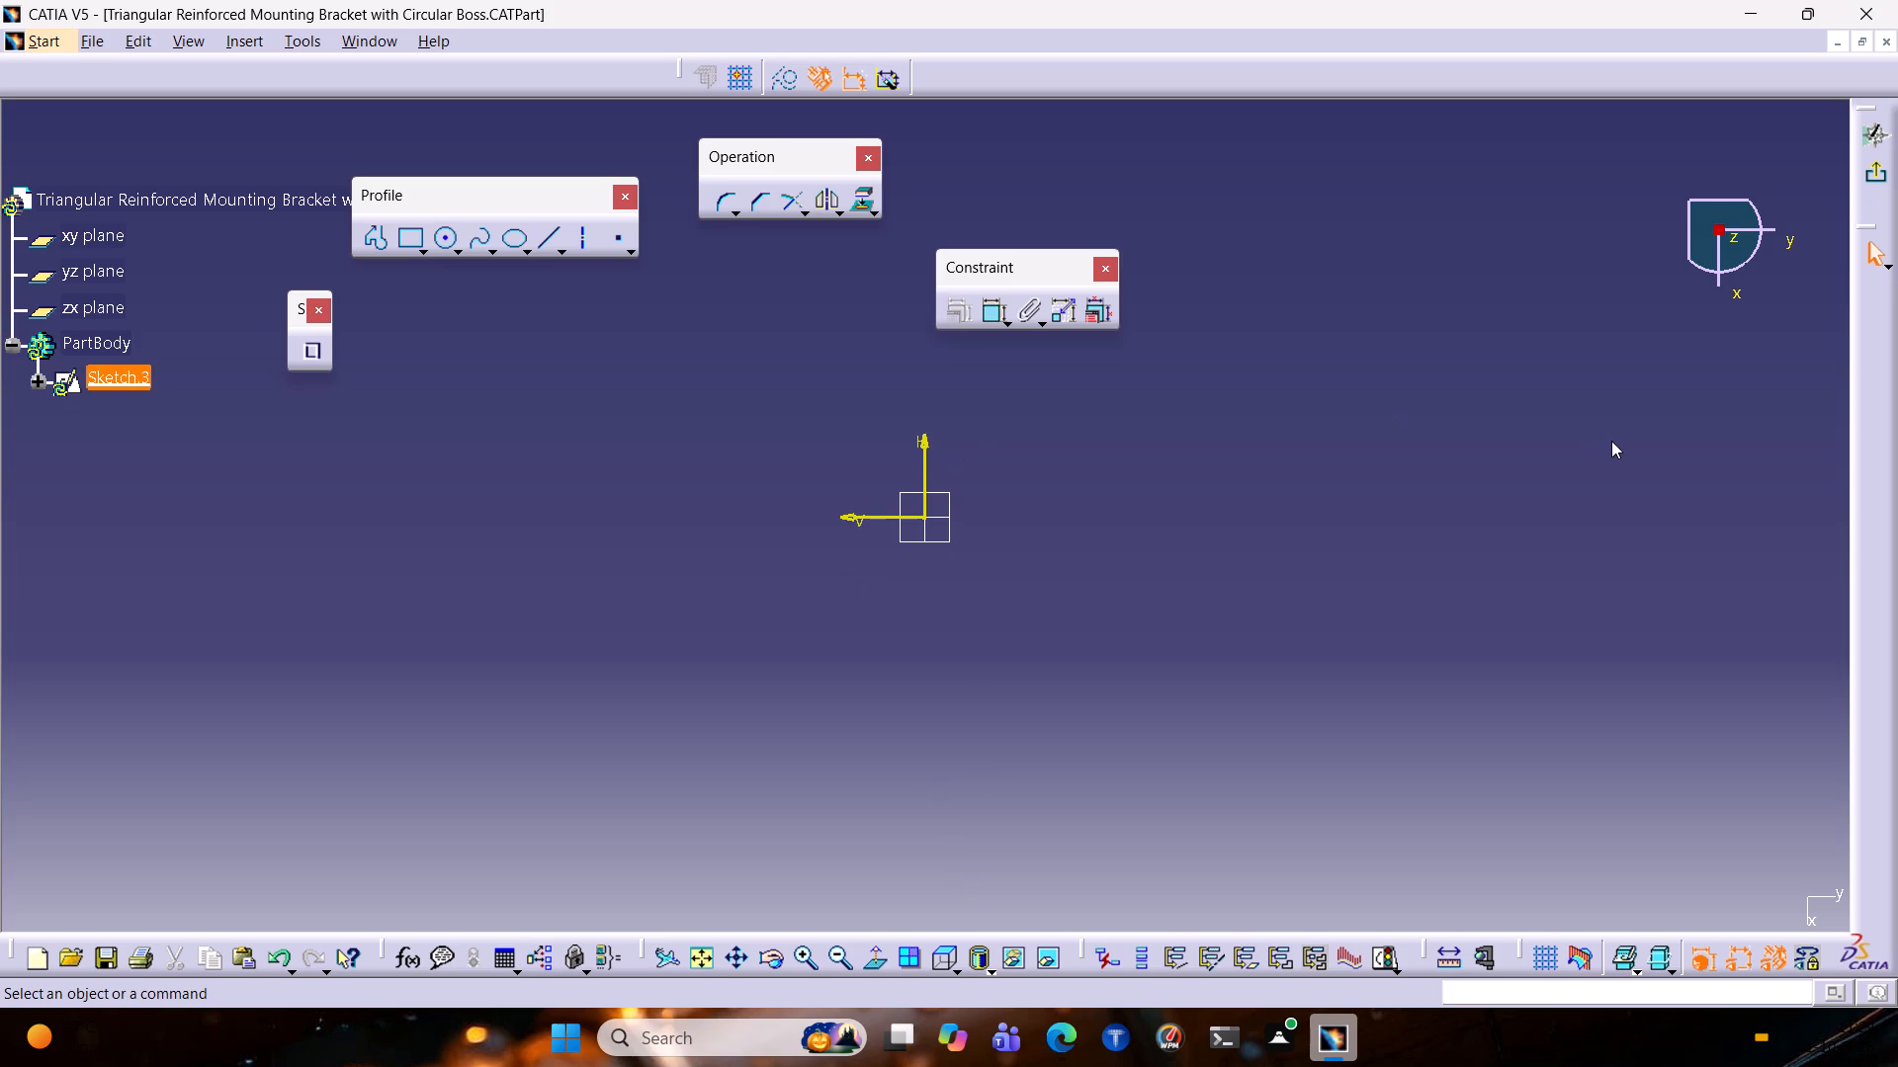
click(1879, 185)
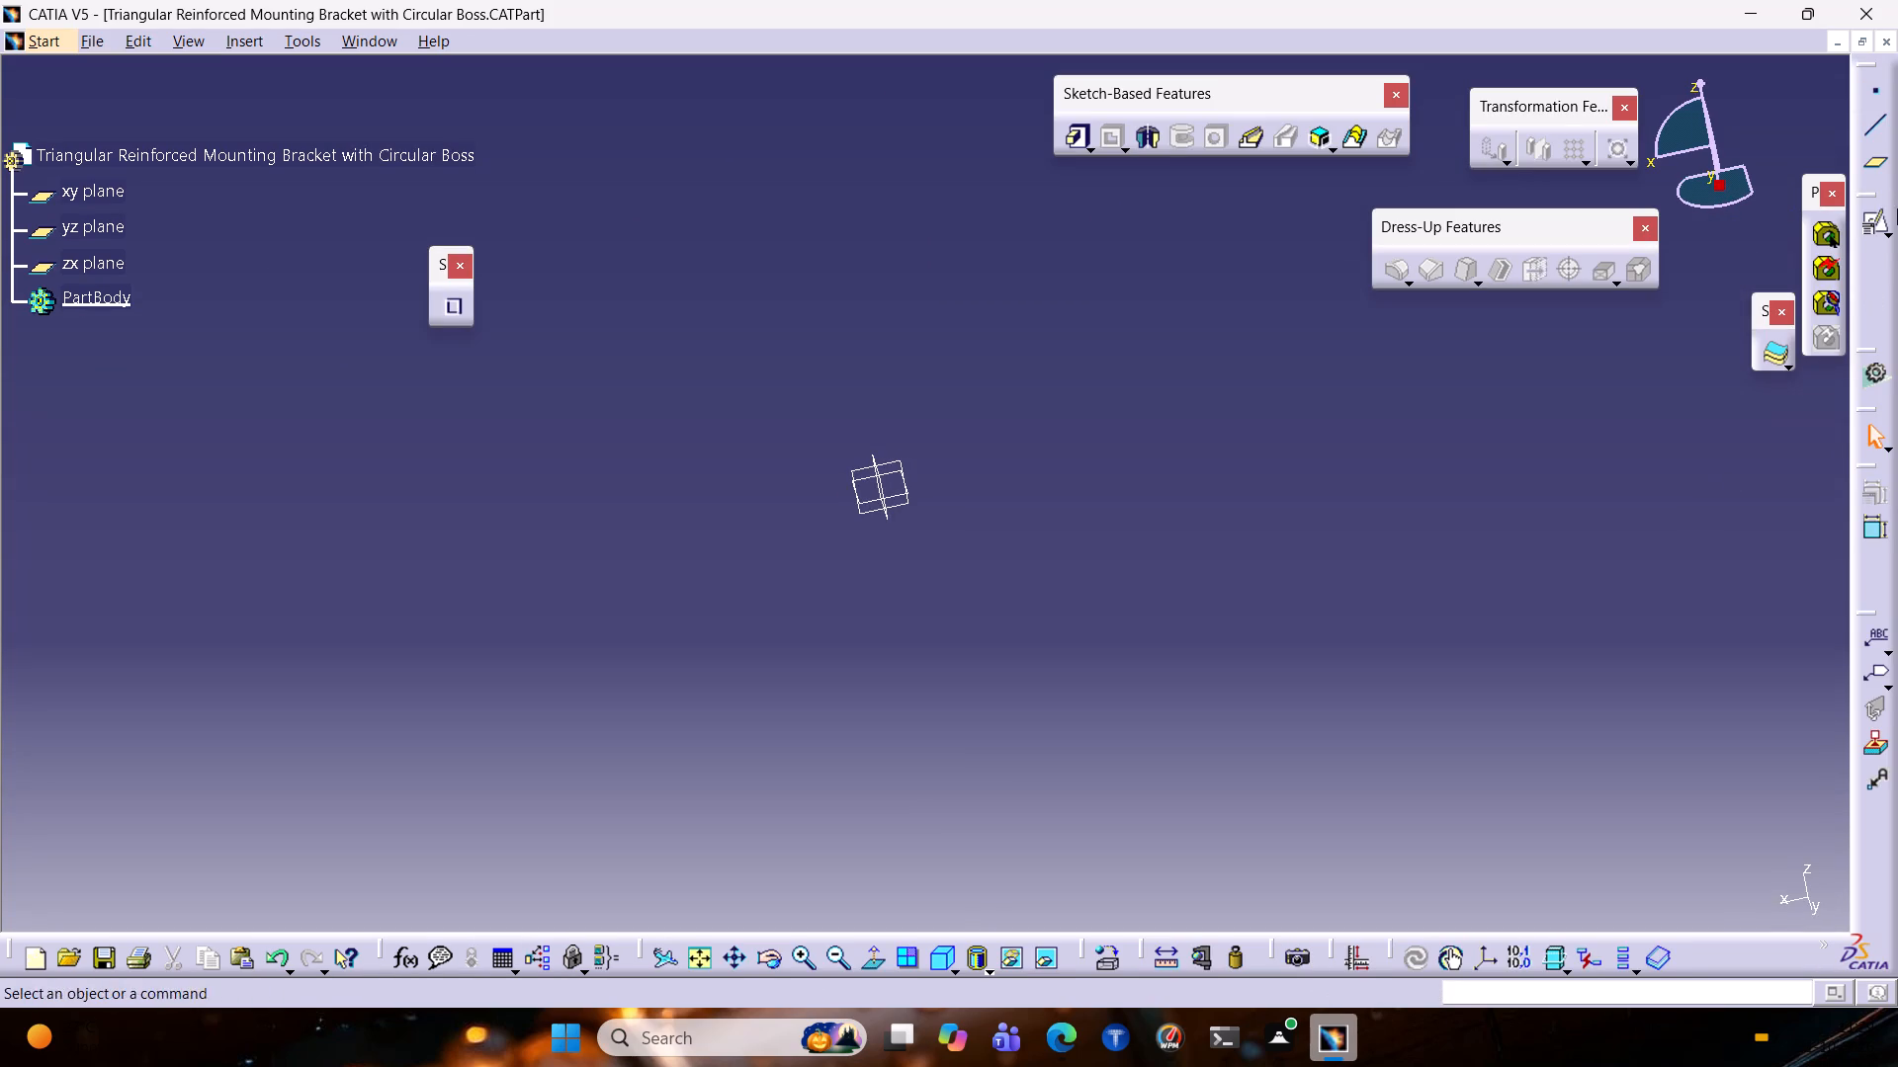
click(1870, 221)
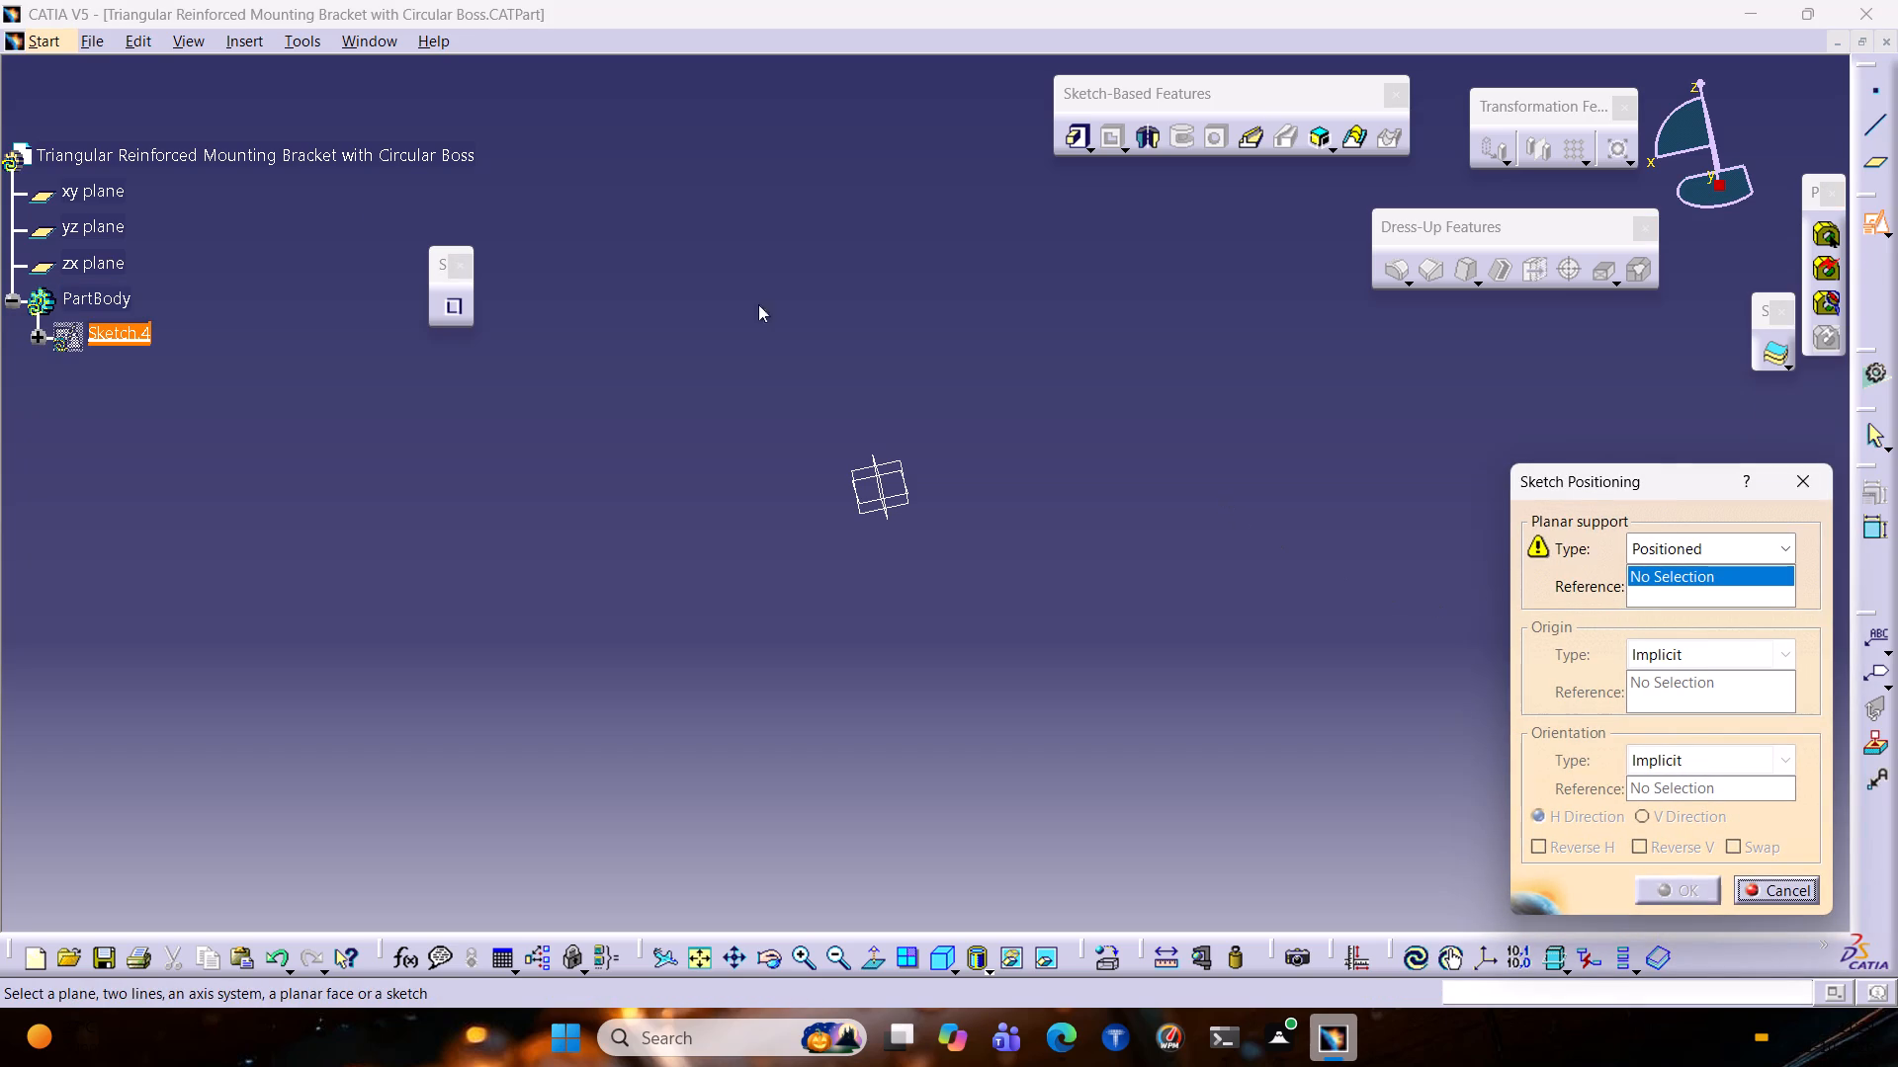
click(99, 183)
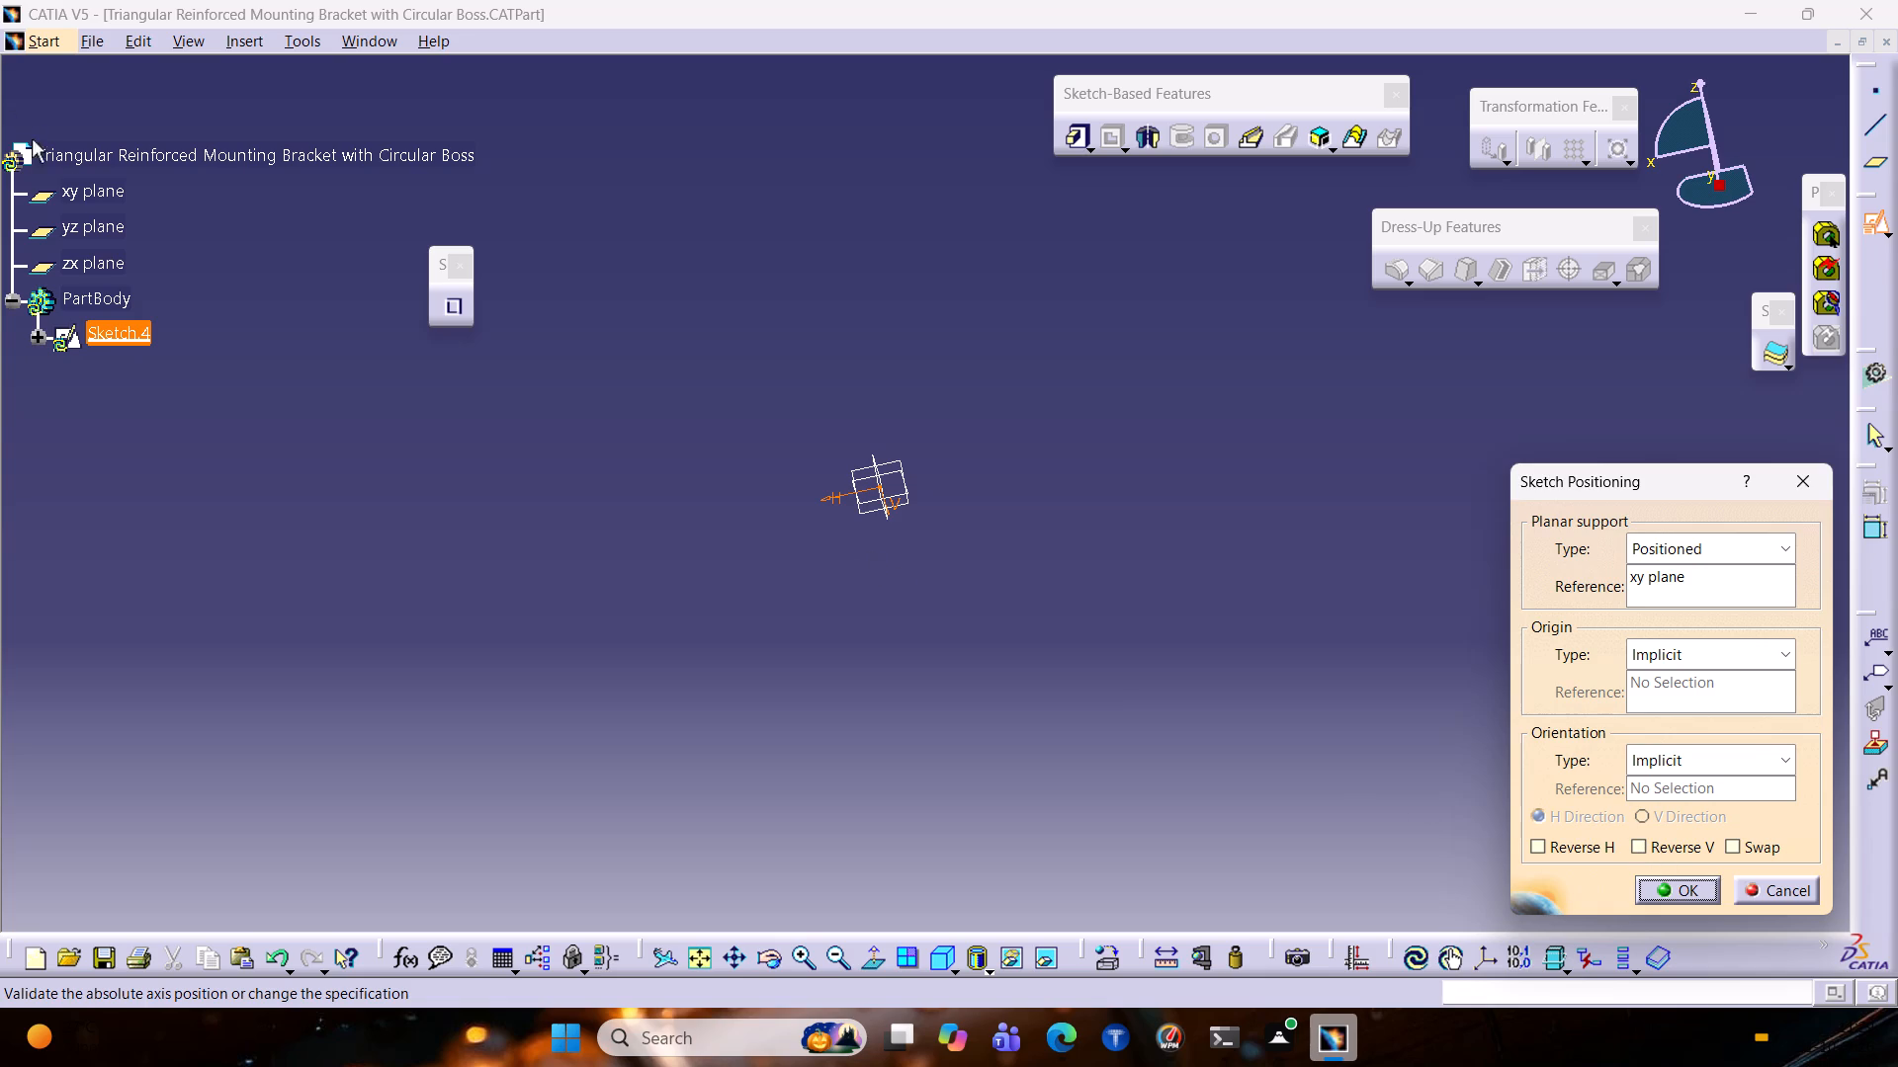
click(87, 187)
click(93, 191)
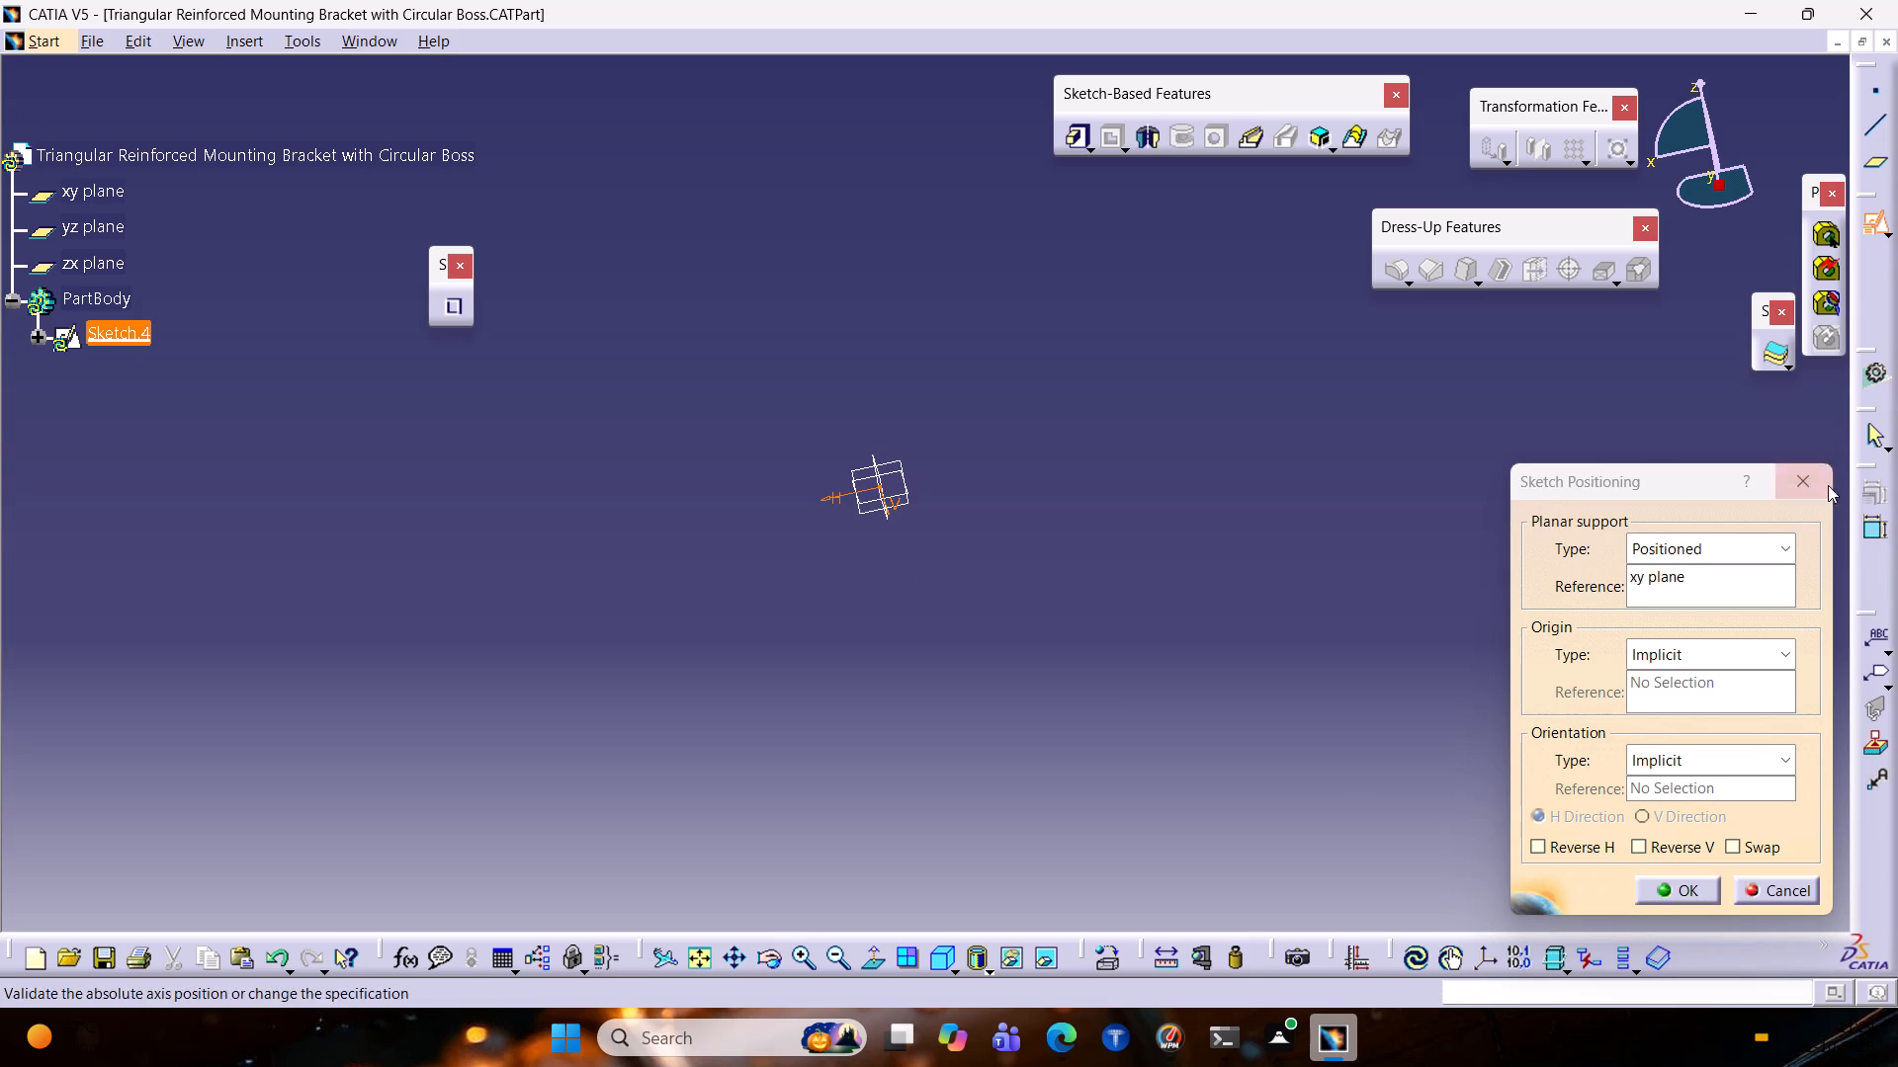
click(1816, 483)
Create a positioned sketch on the xy plane with both the H and V directions reversed.
click(94, 202)
click(98, 192)
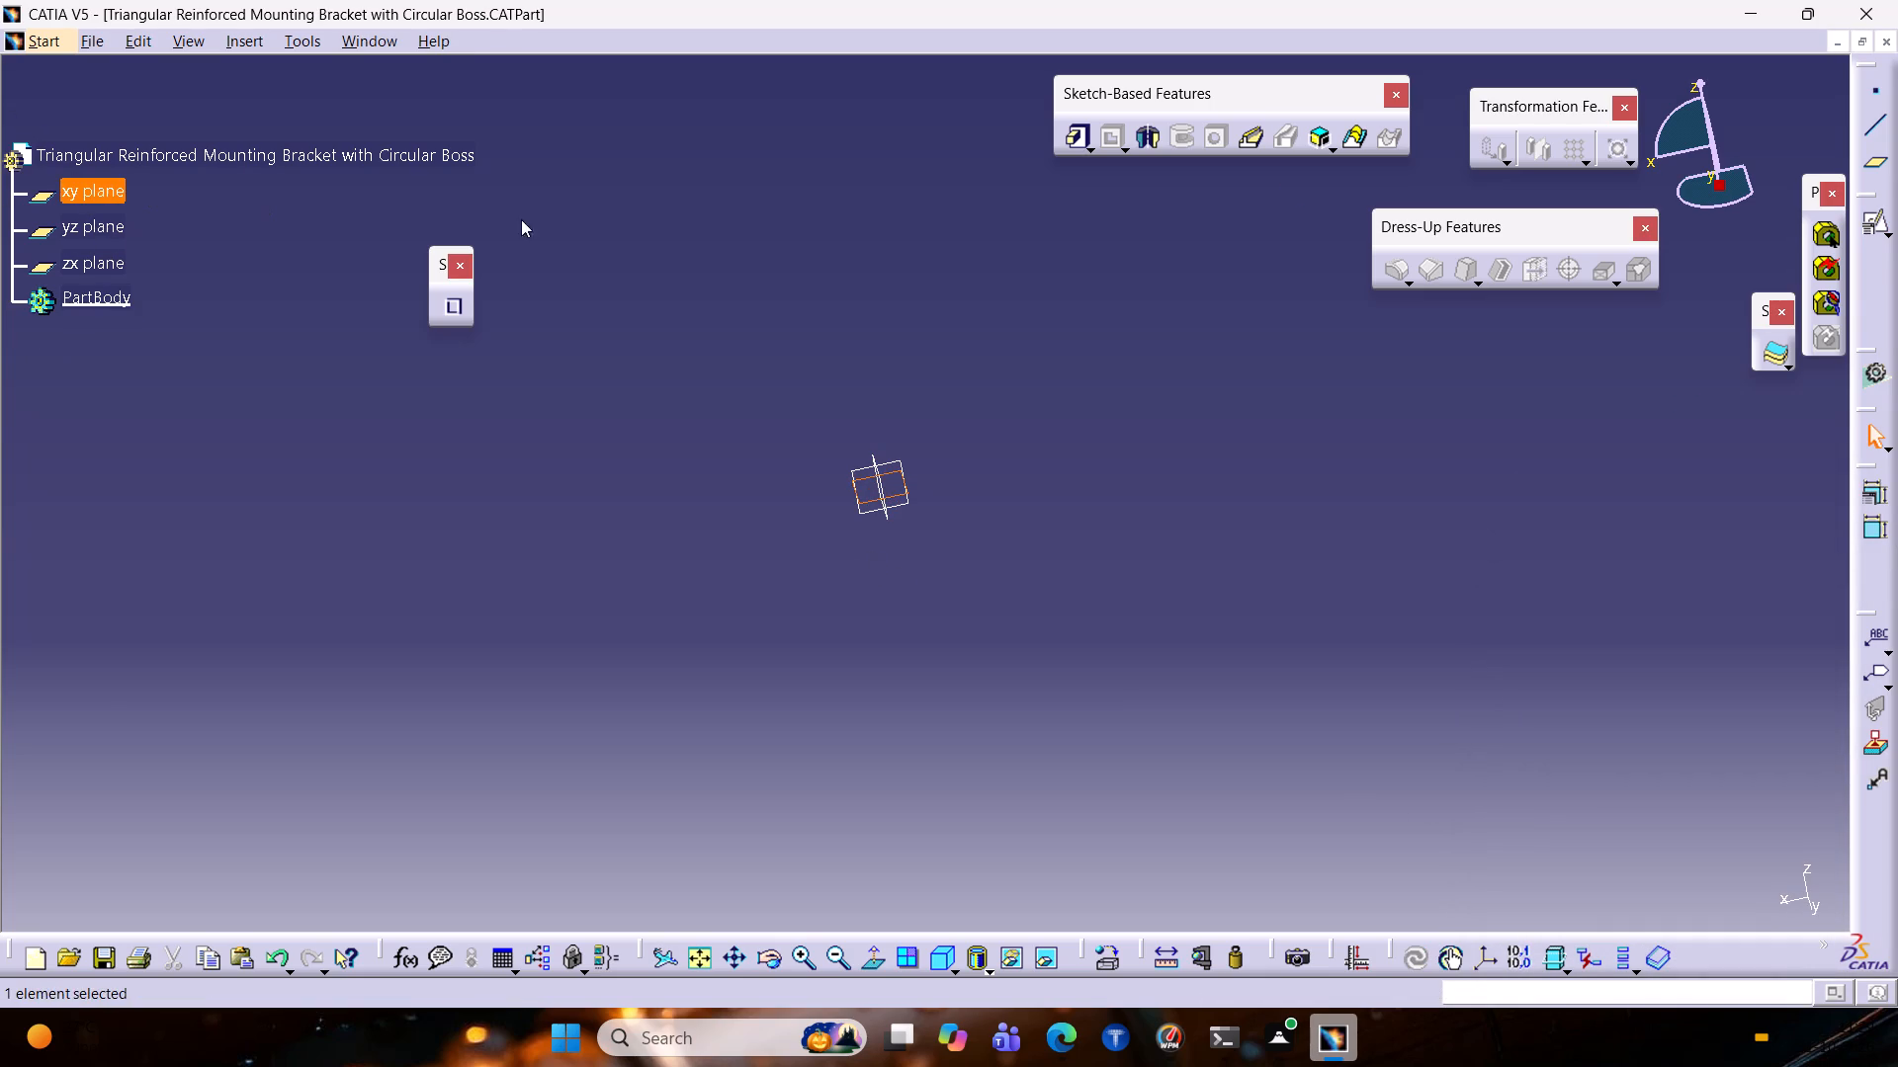
click(1882, 232)
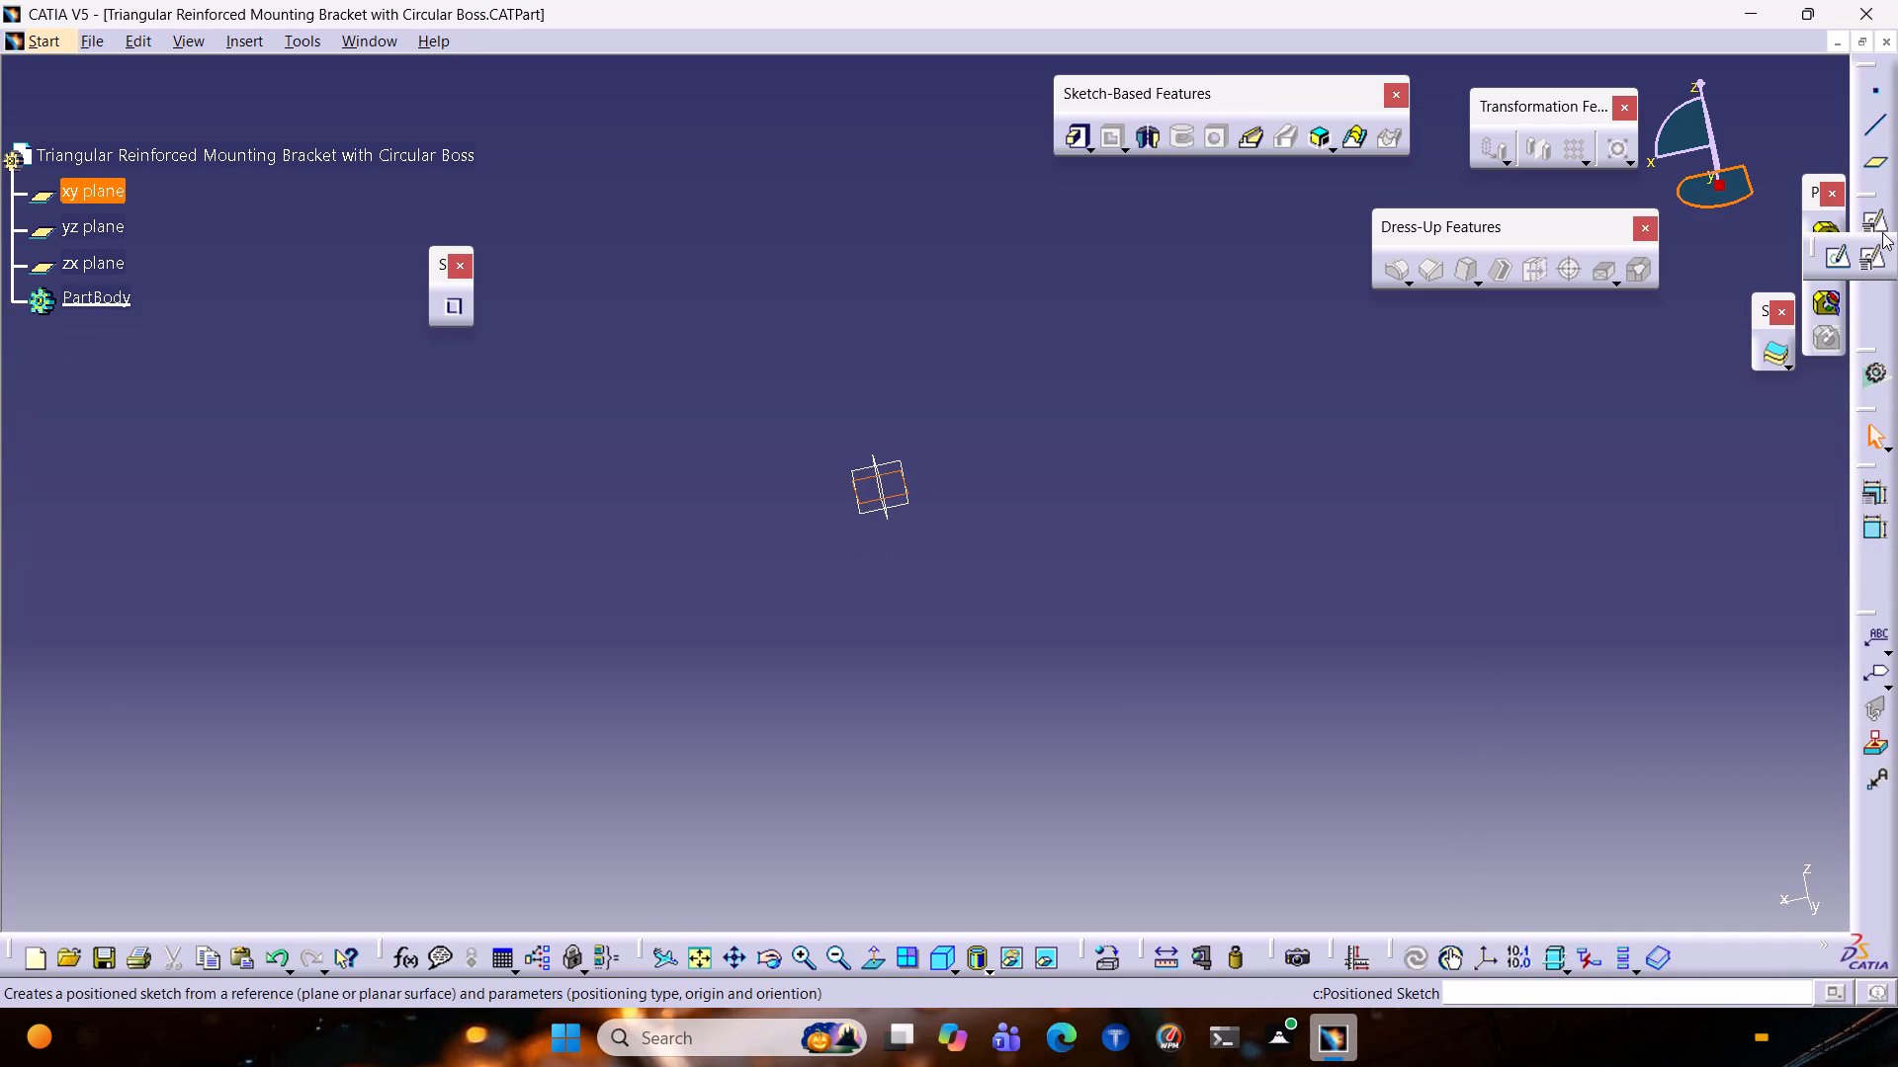
click(1871, 256)
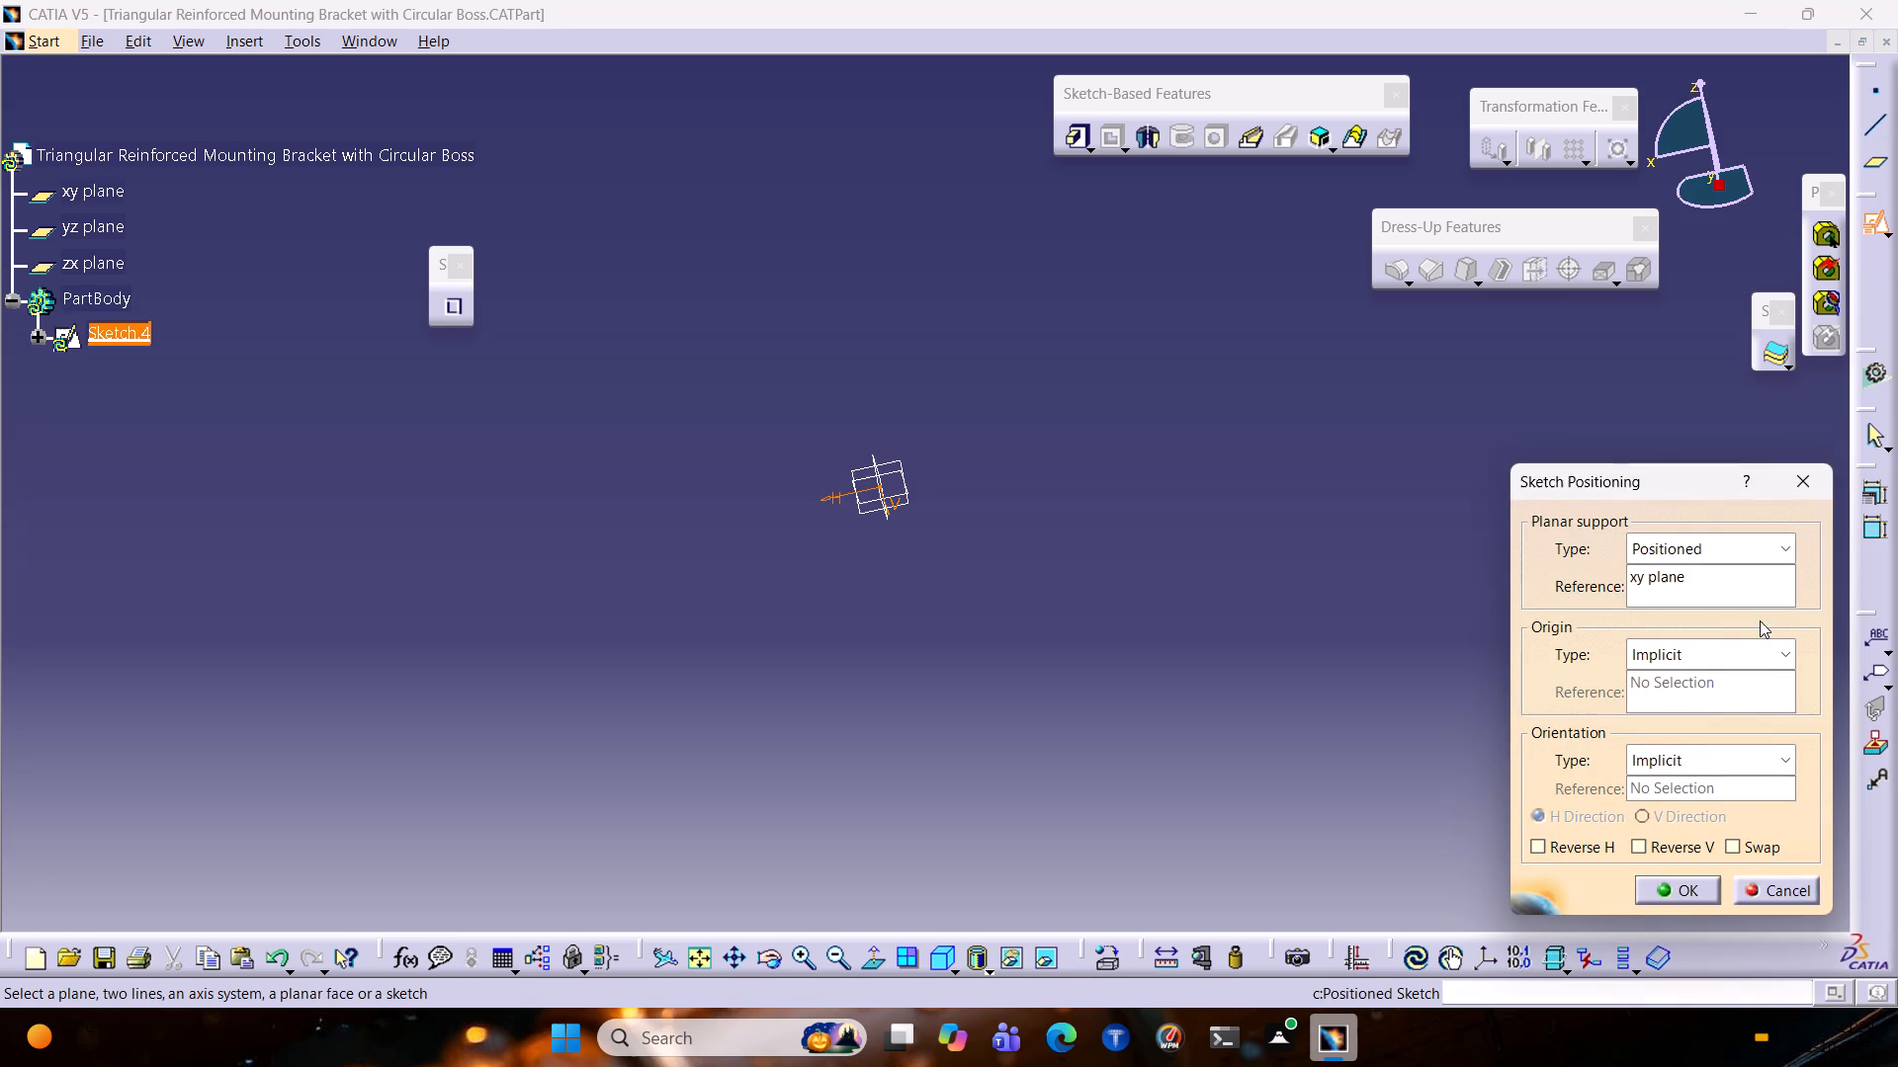
click(1633, 846)
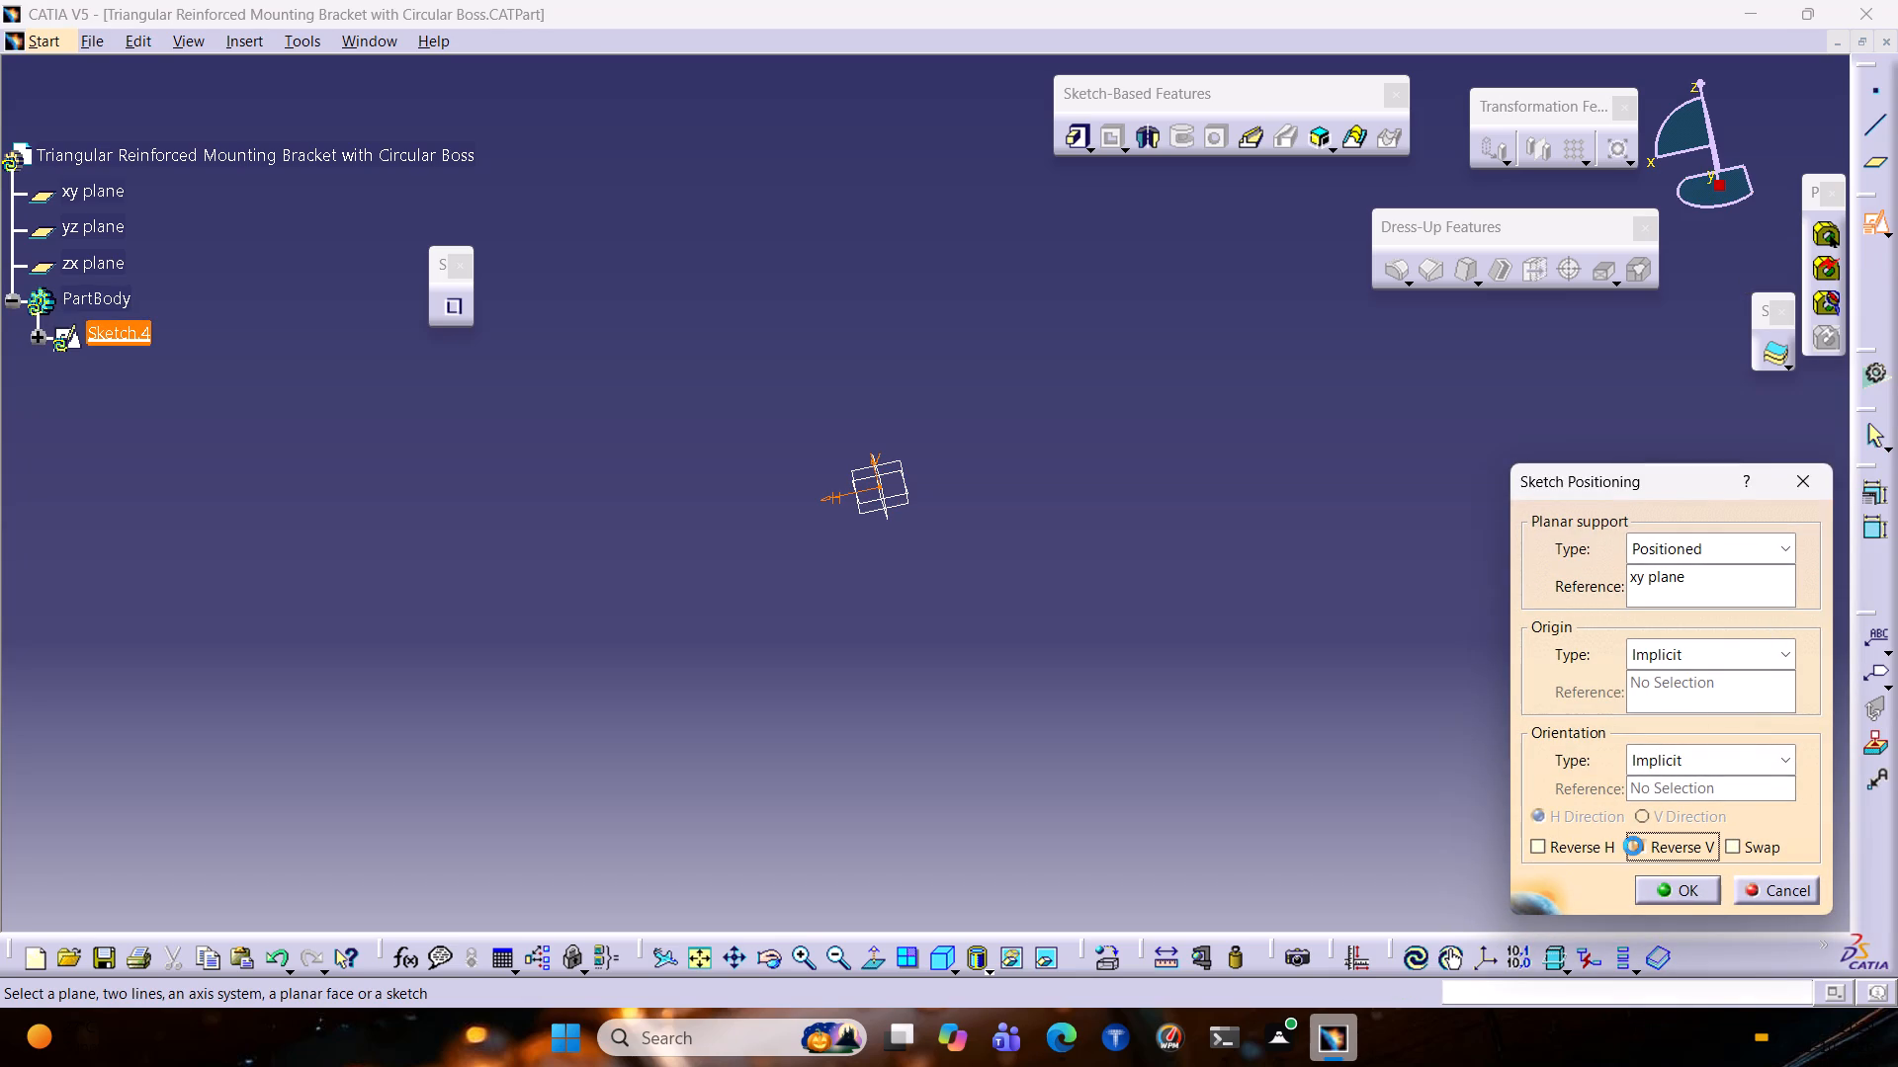
click(1566, 830)
click(1563, 844)
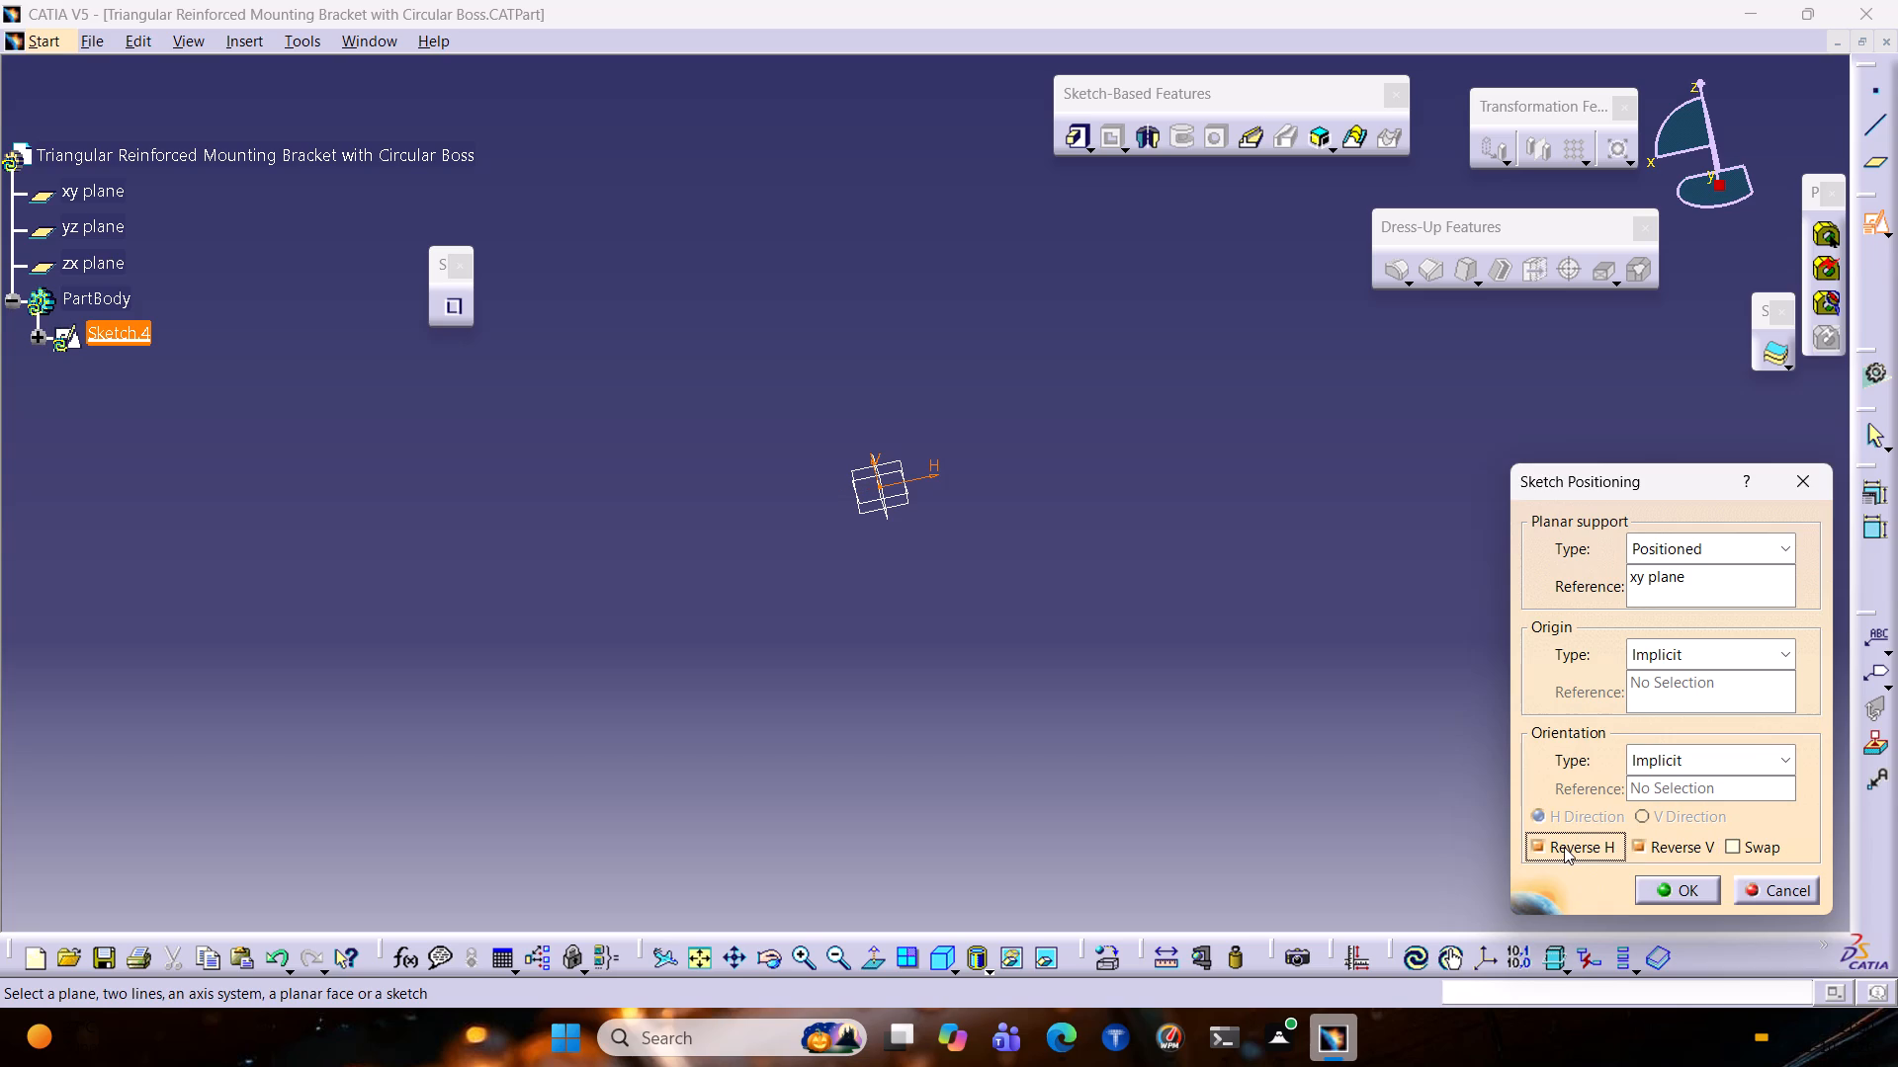
click(1673, 901)
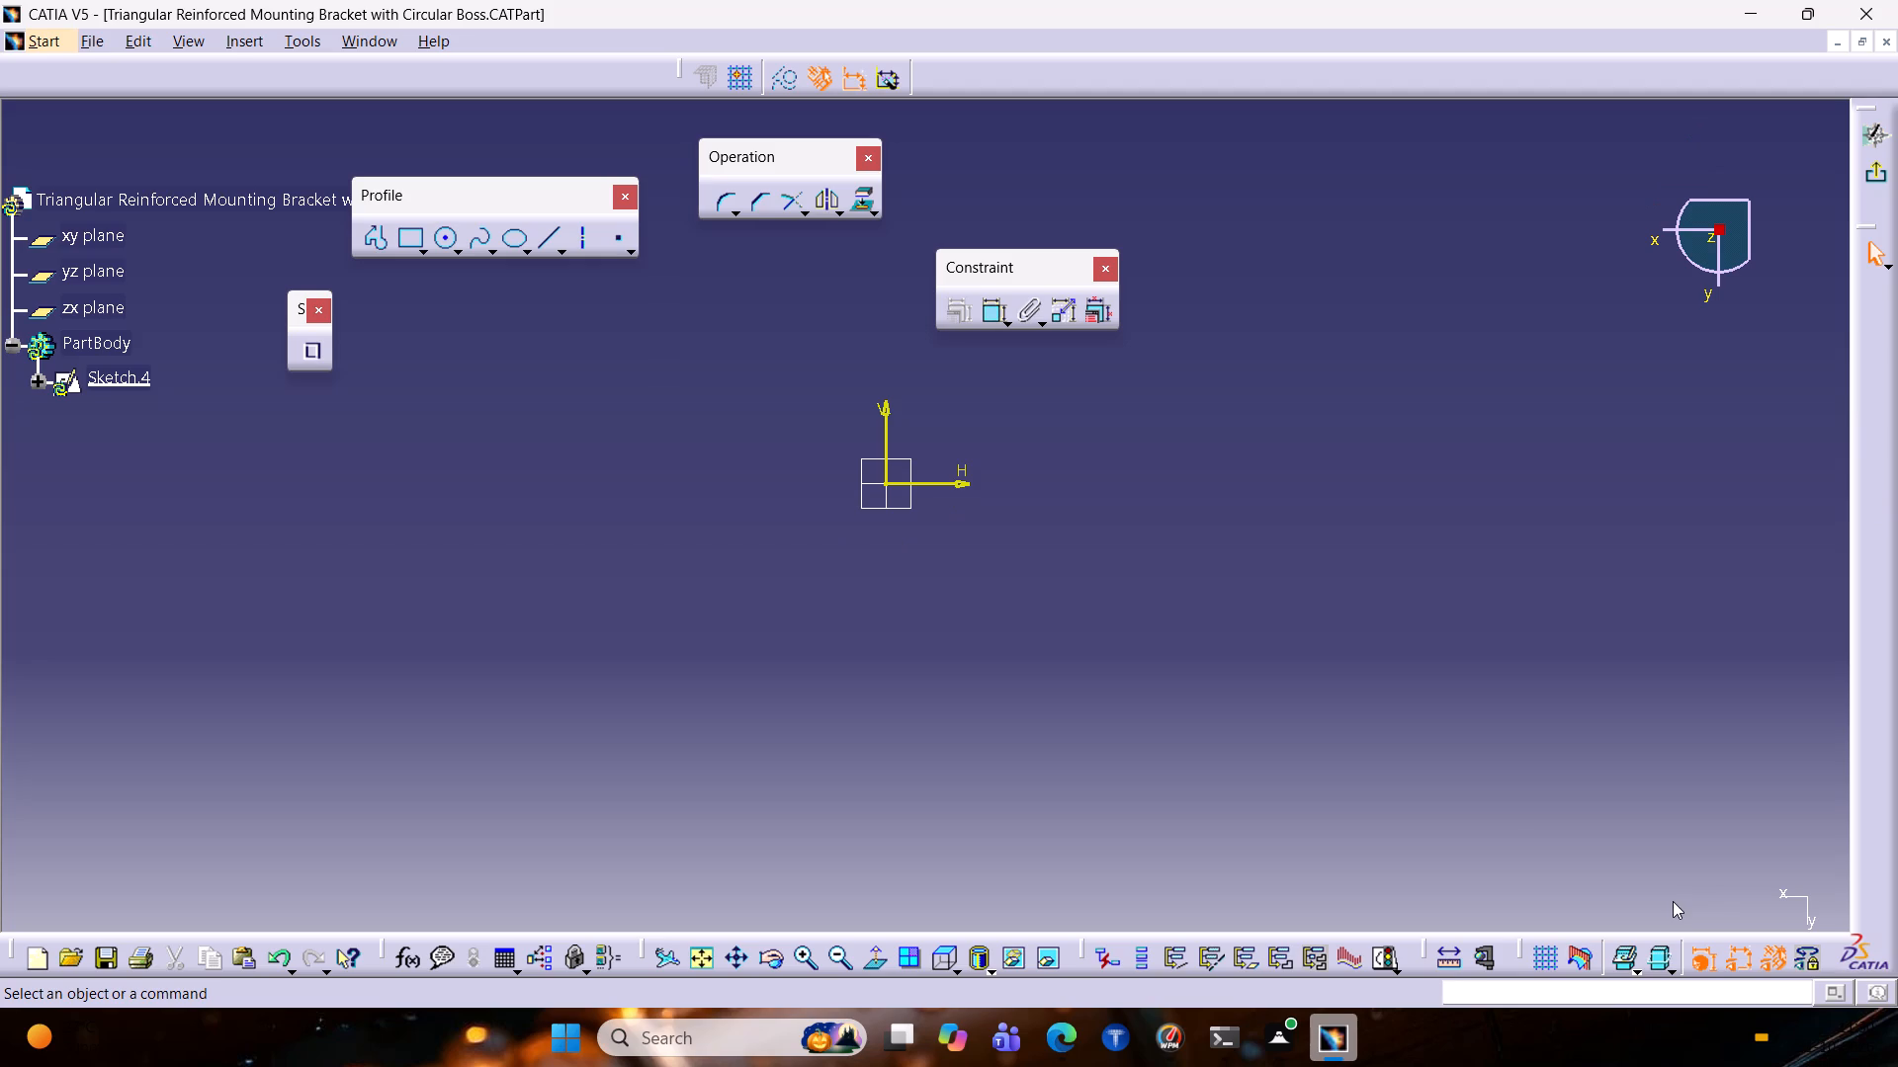
Sketch two circles along the H axis on opposite sides of the origin, the one on the positive side centred at about H 60 mm.
click(447, 229)
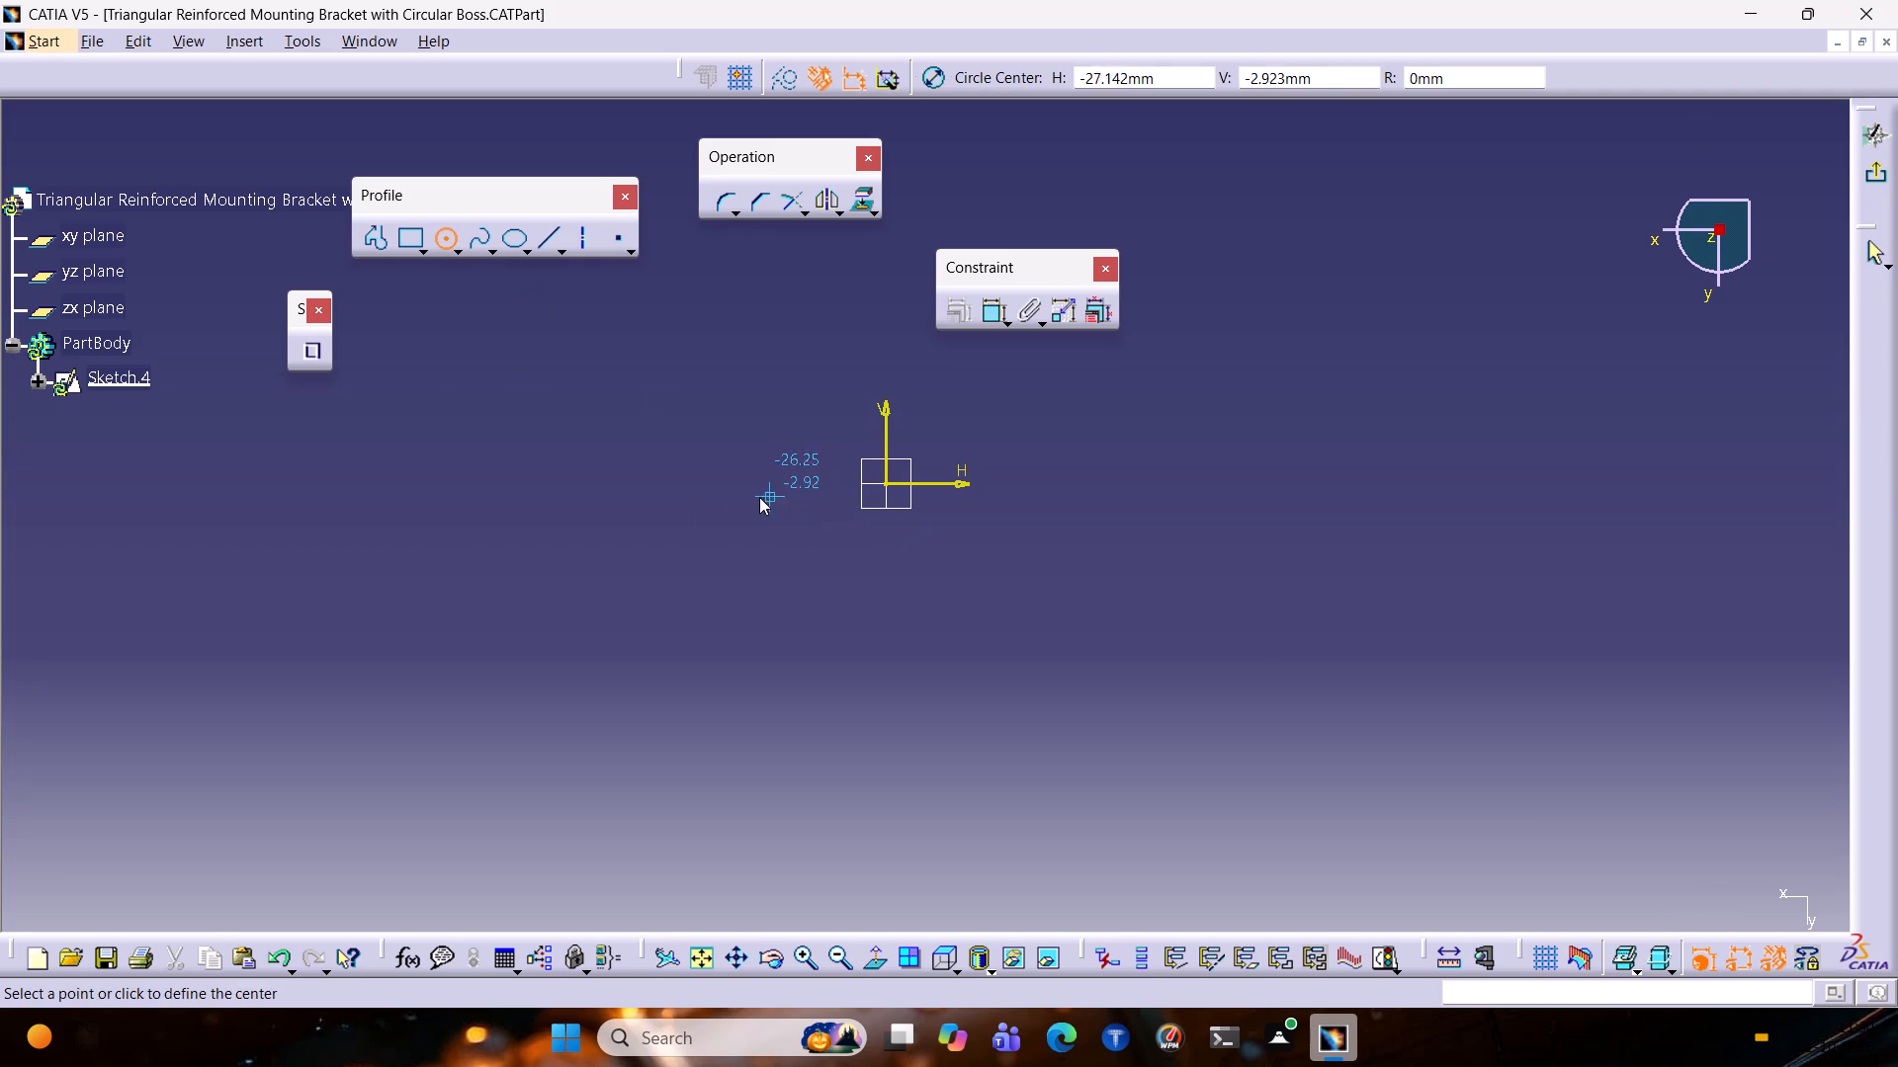
click(716, 487)
click(789, 527)
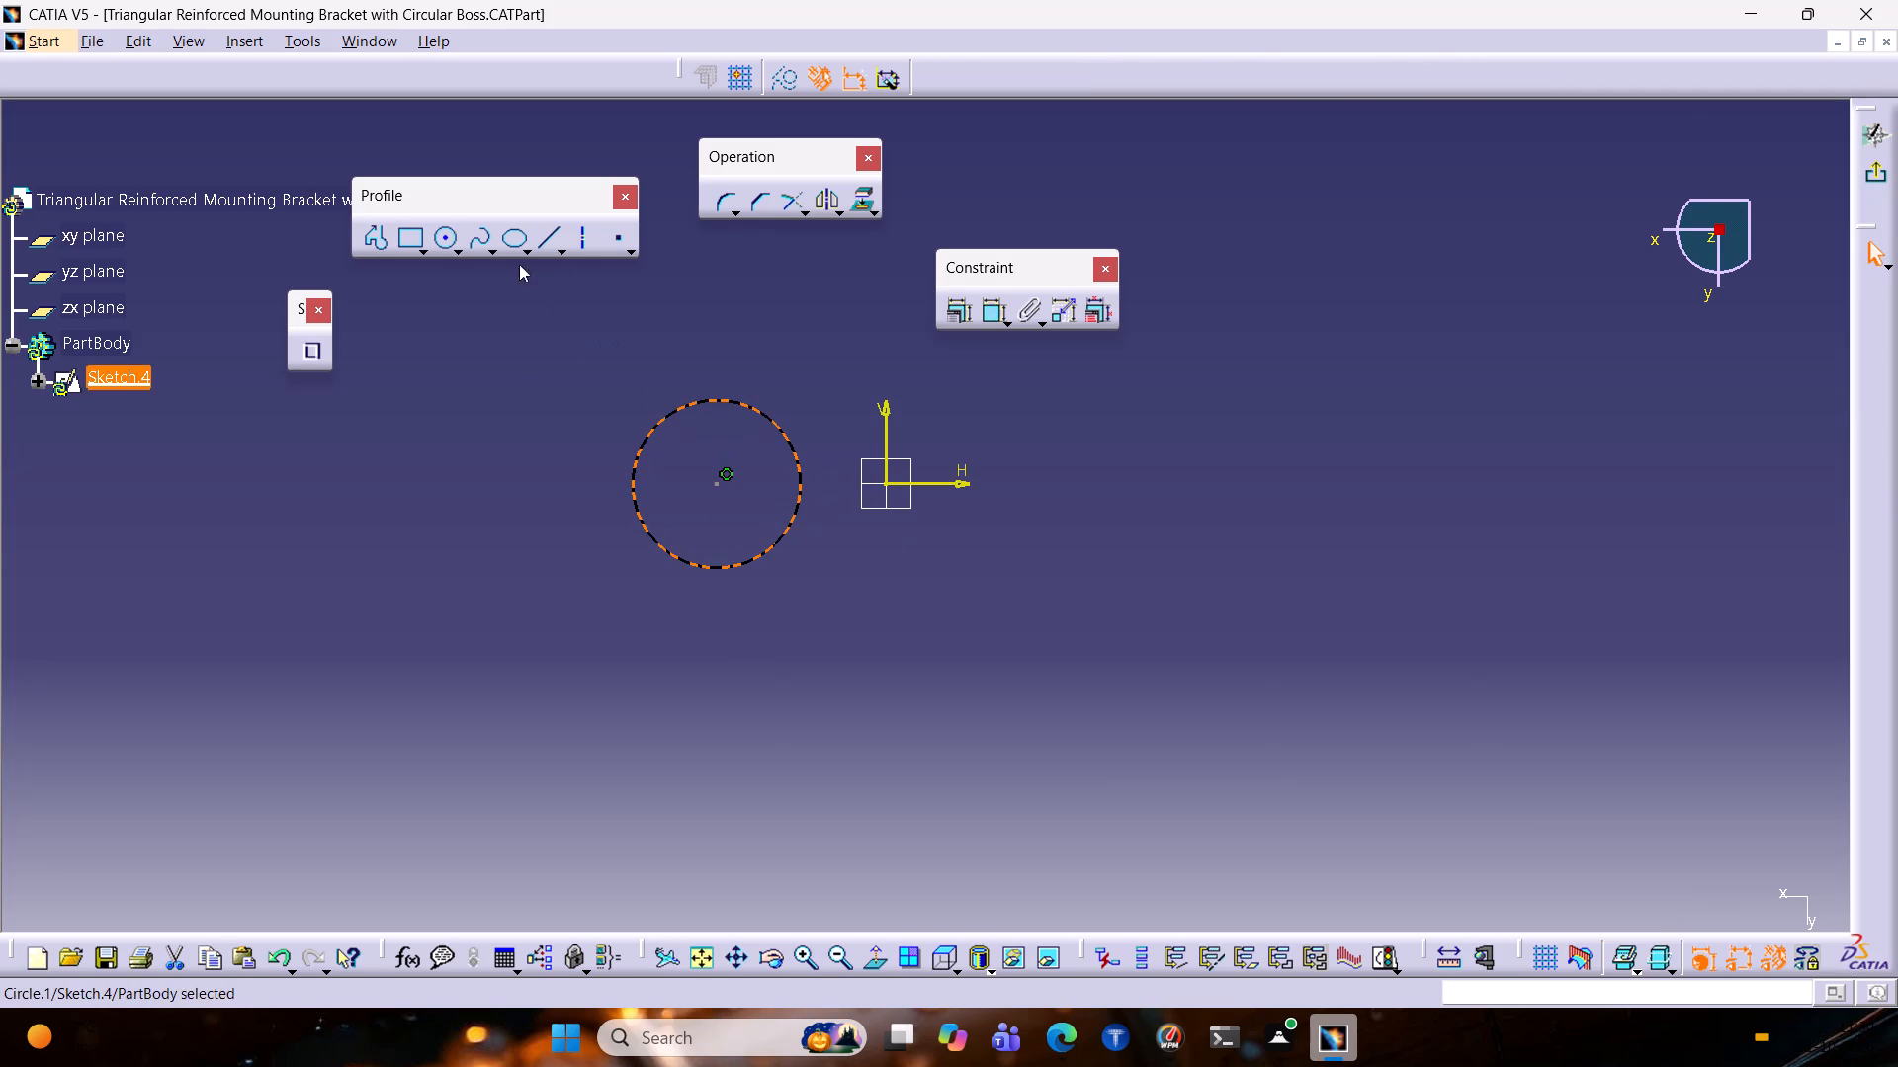
click(434, 229)
click(1150, 486)
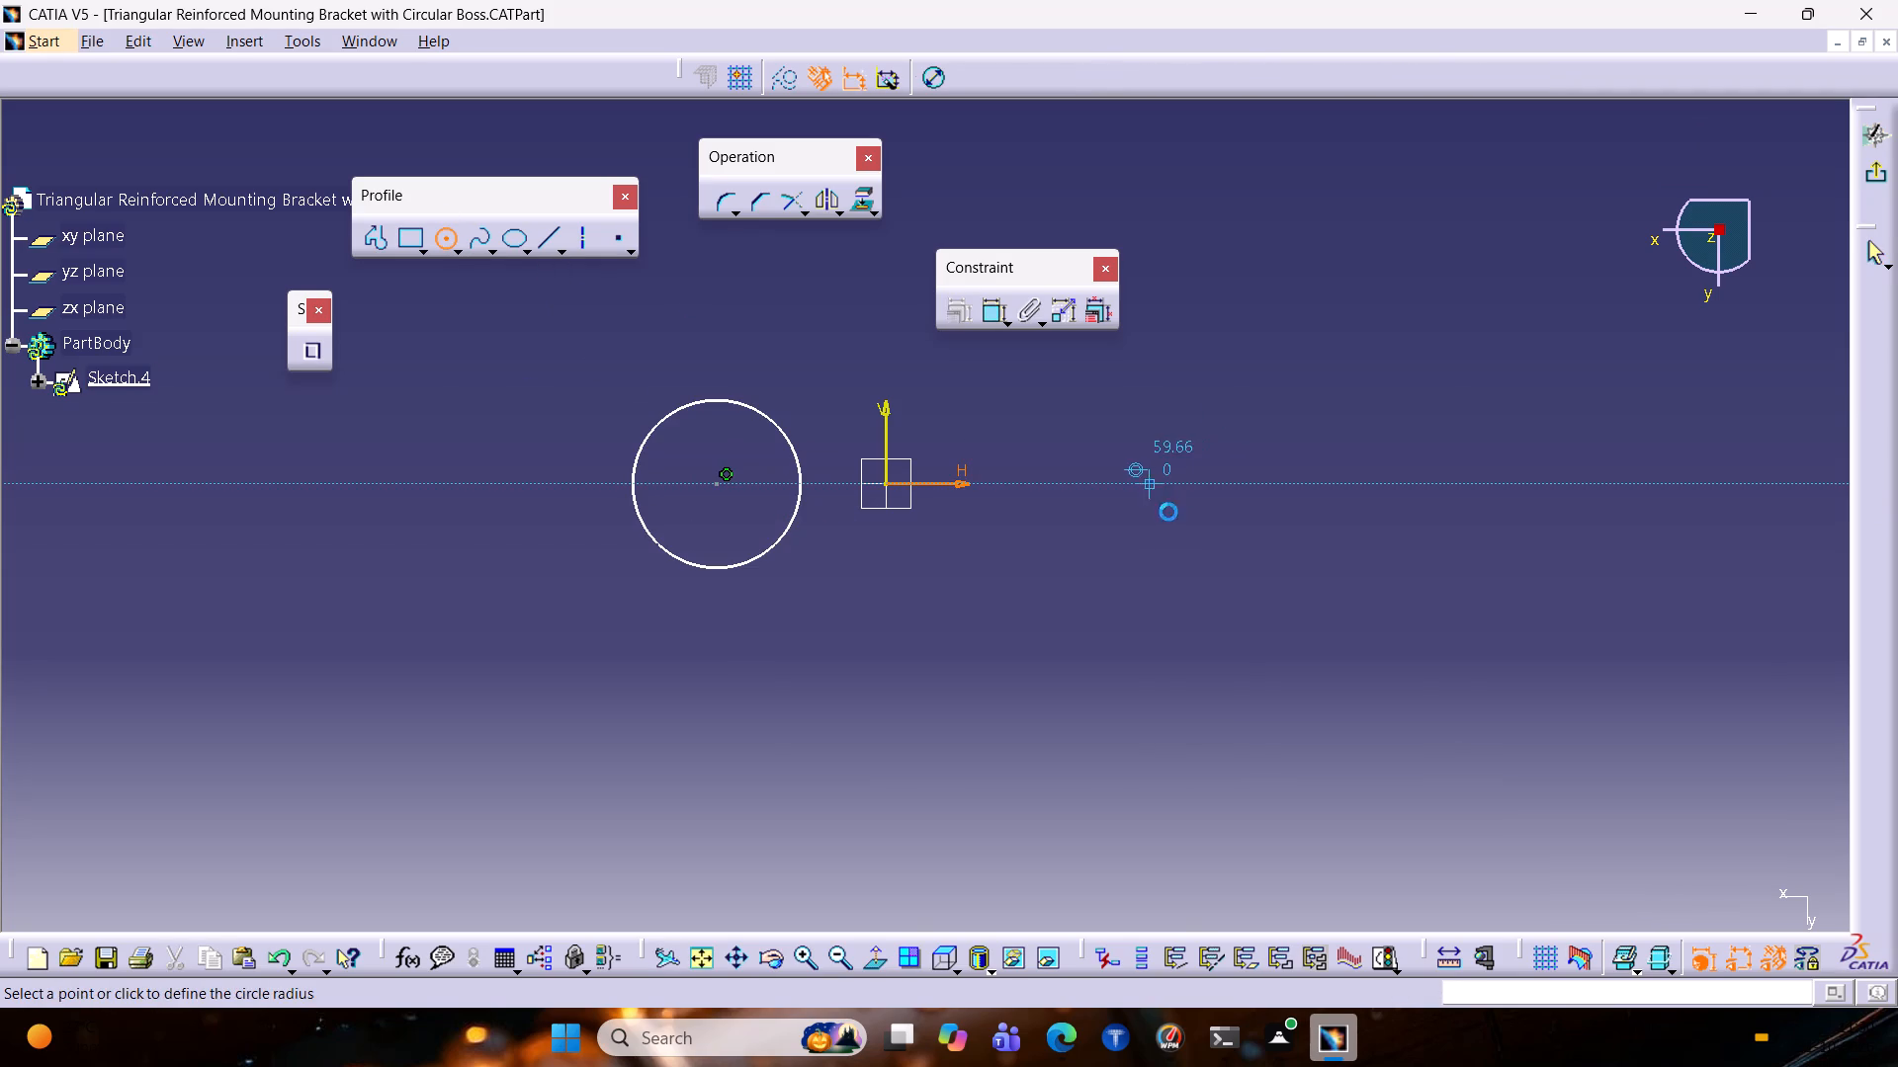
click(1184, 540)
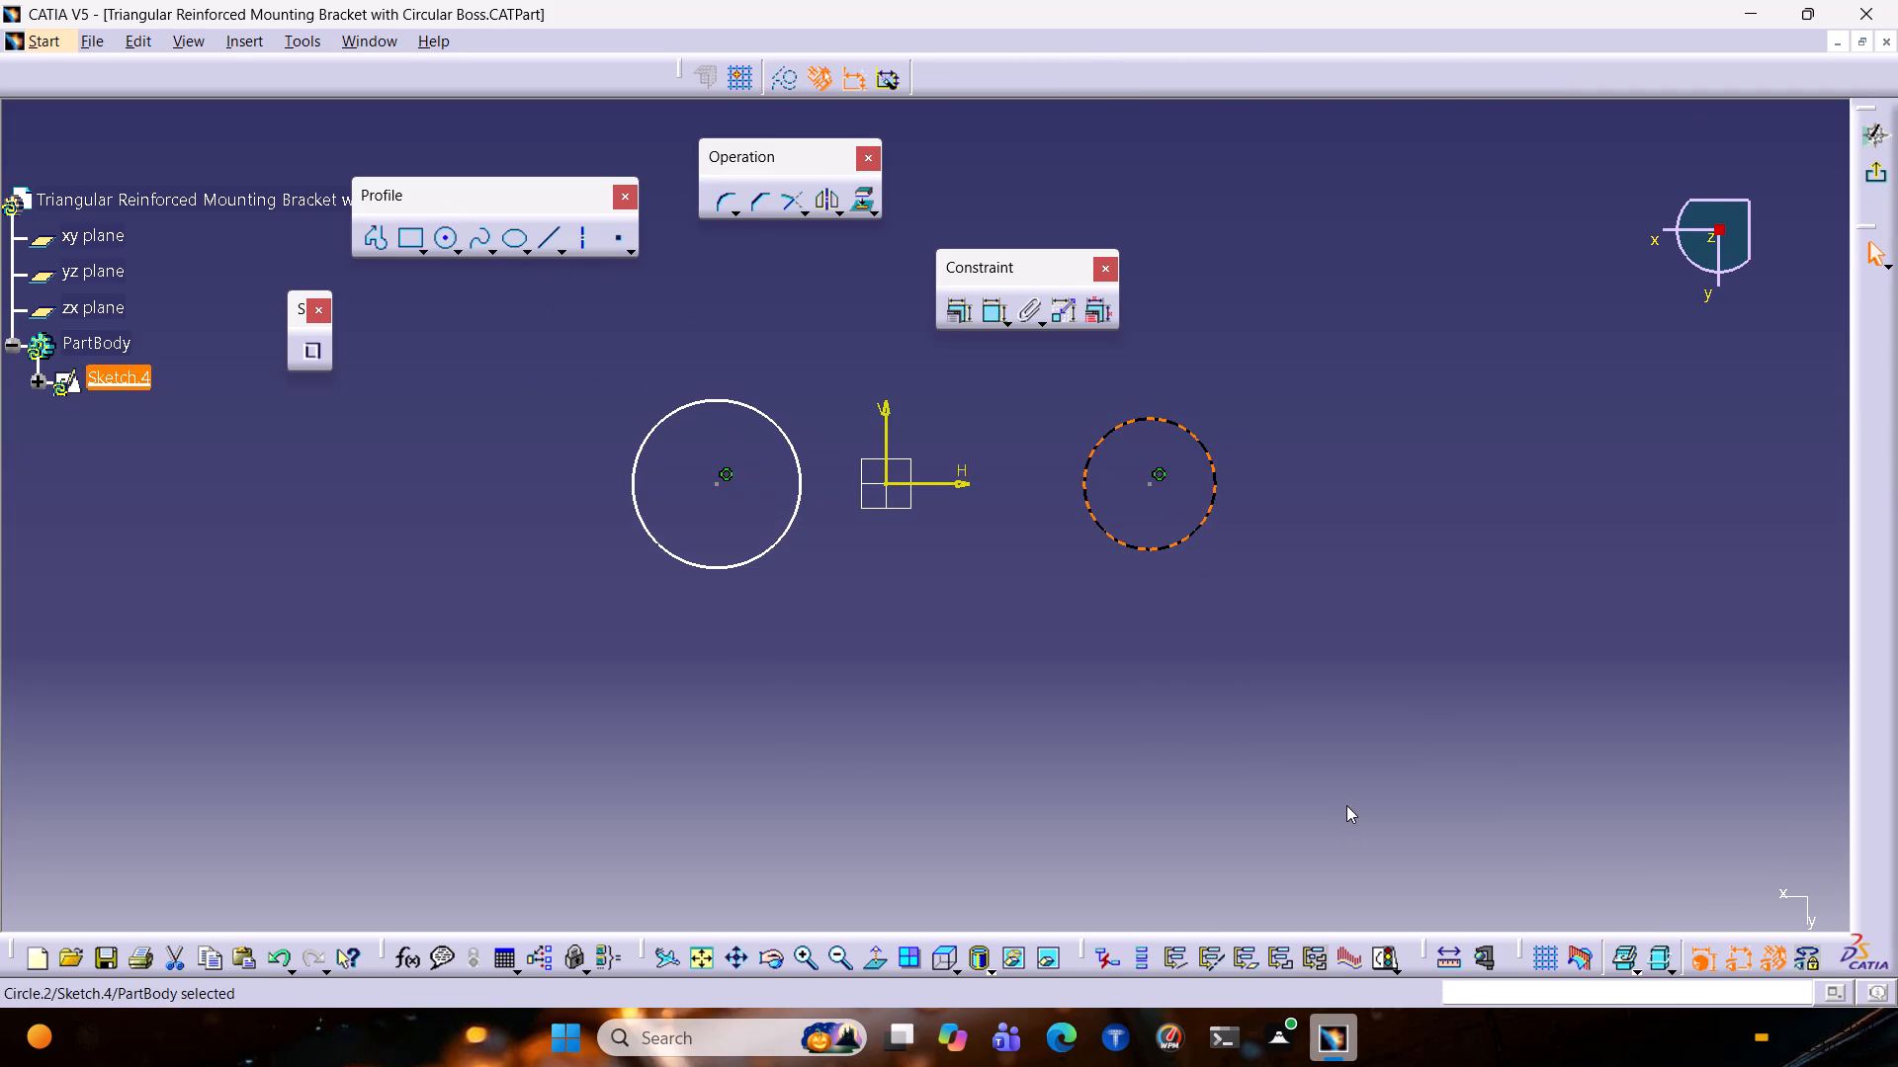
Check the orientation of the two circles in the standard front view and the standard top view.
click(959, 968)
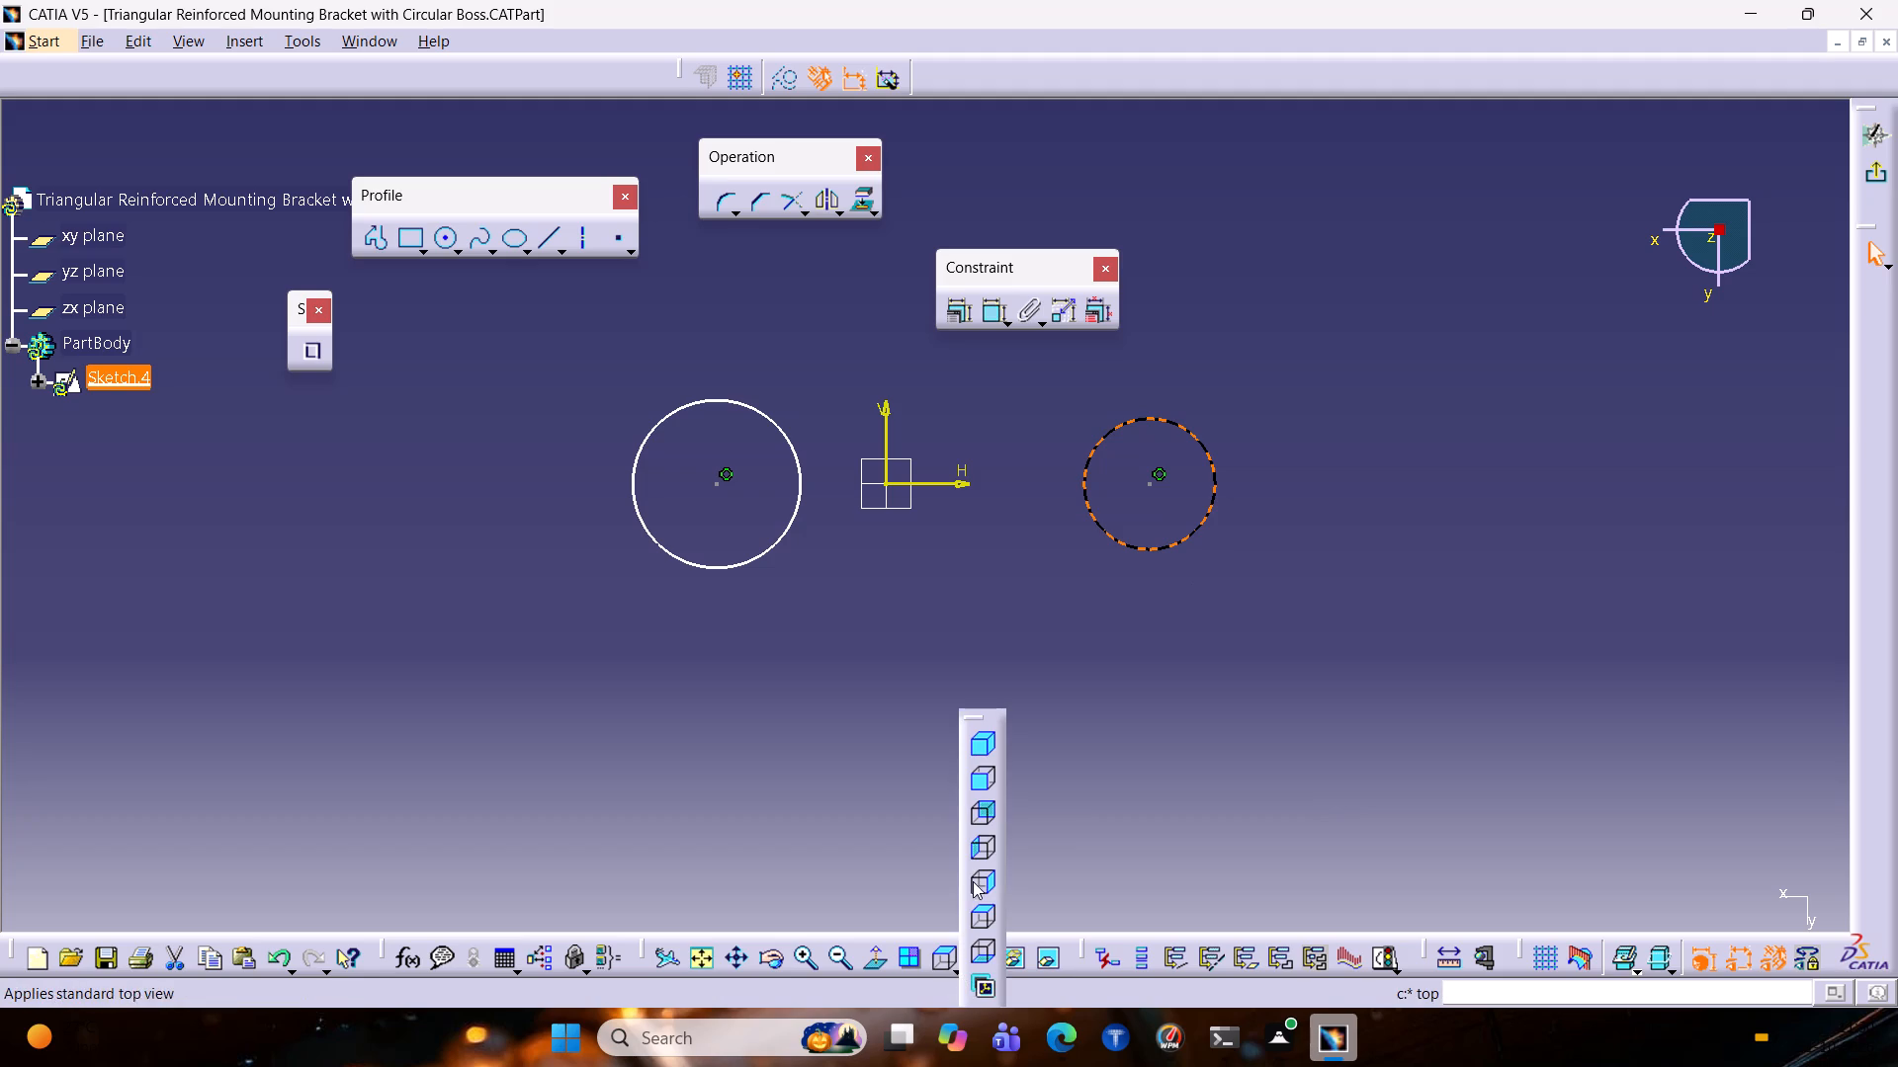
click(989, 778)
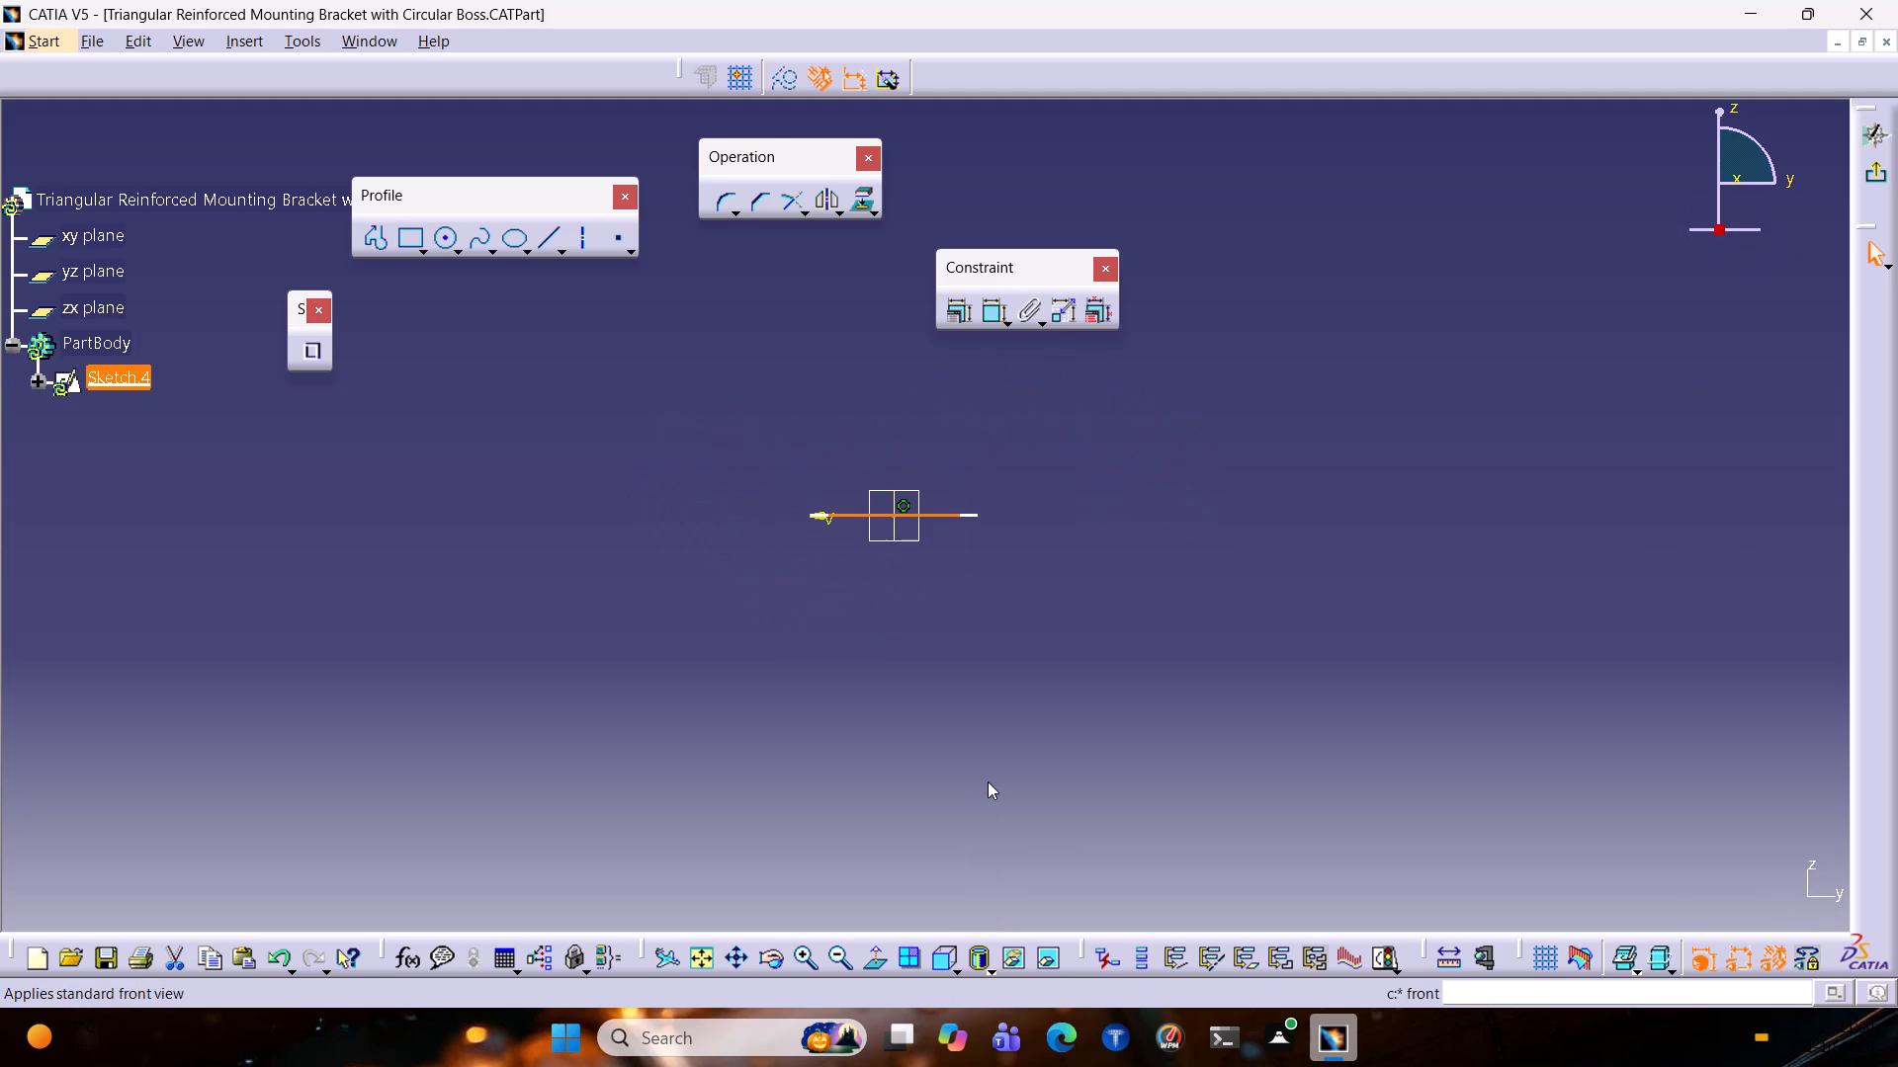
click(954, 965)
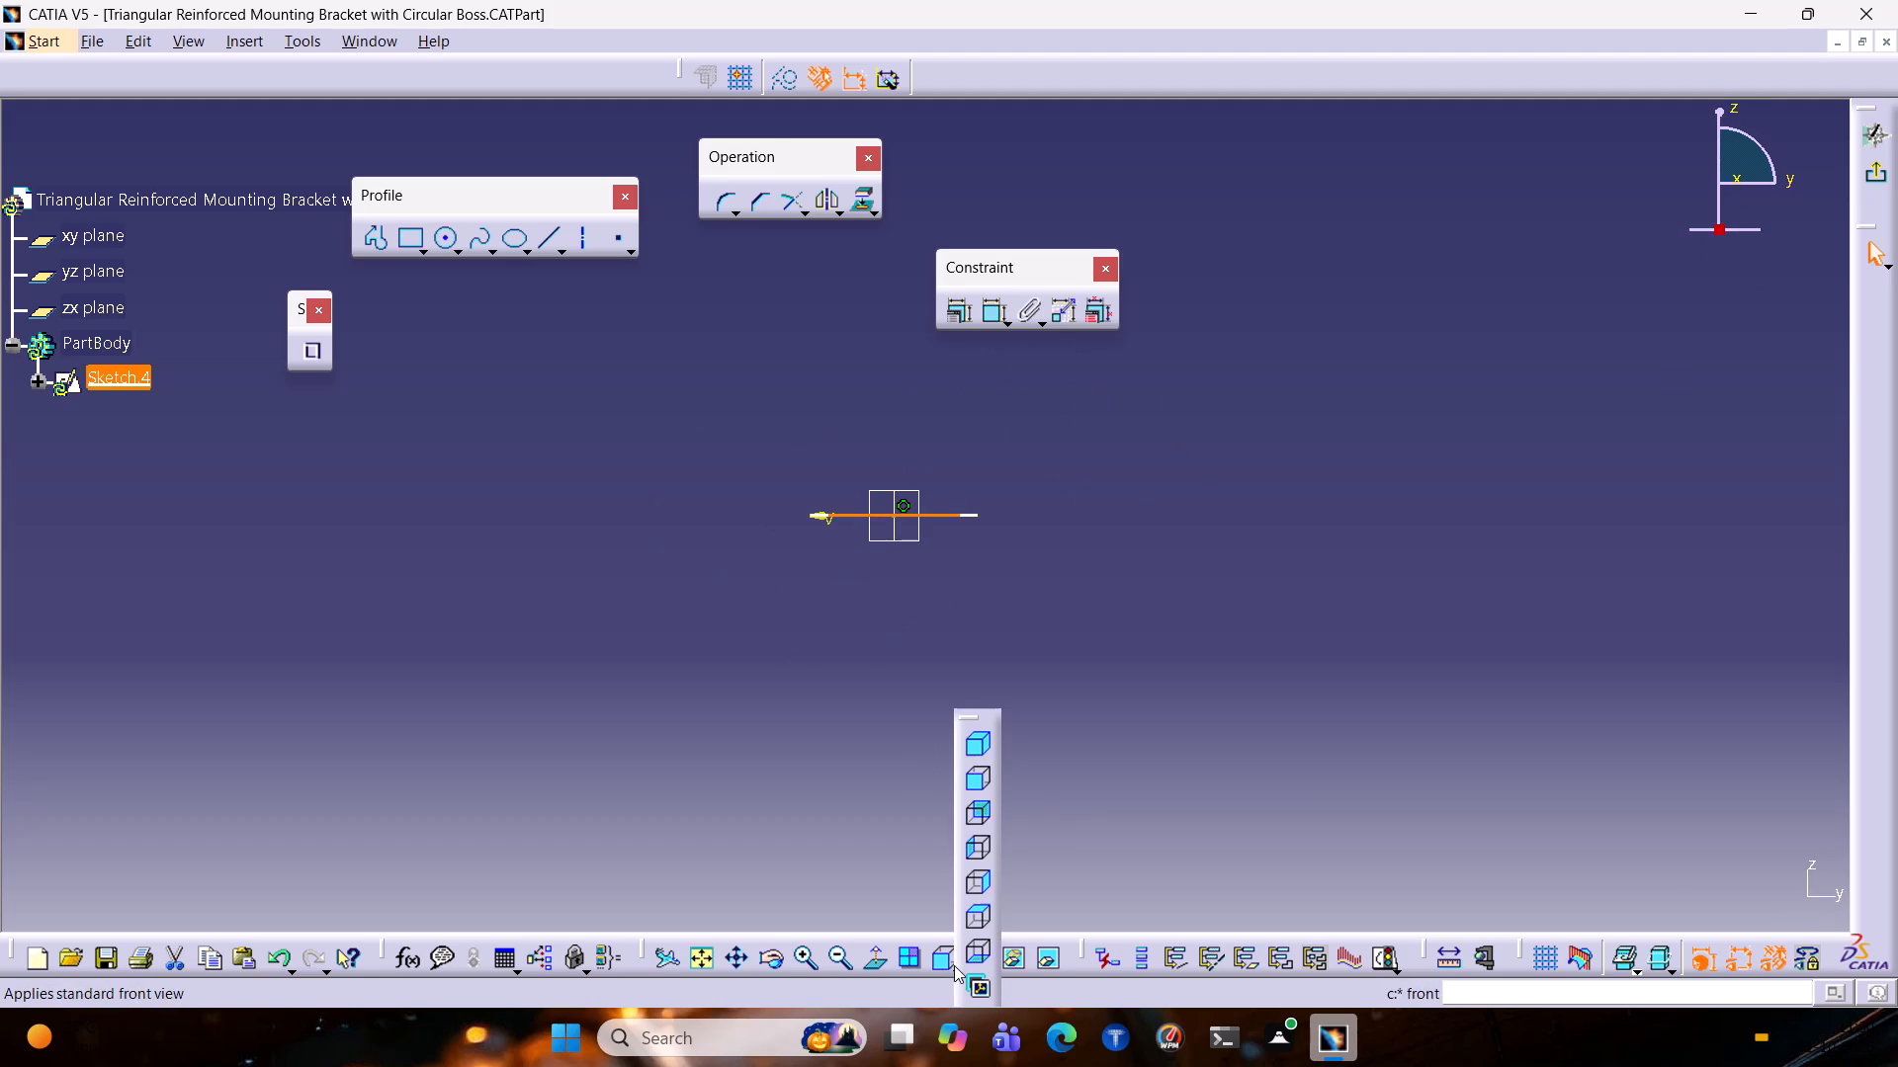
click(981, 780)
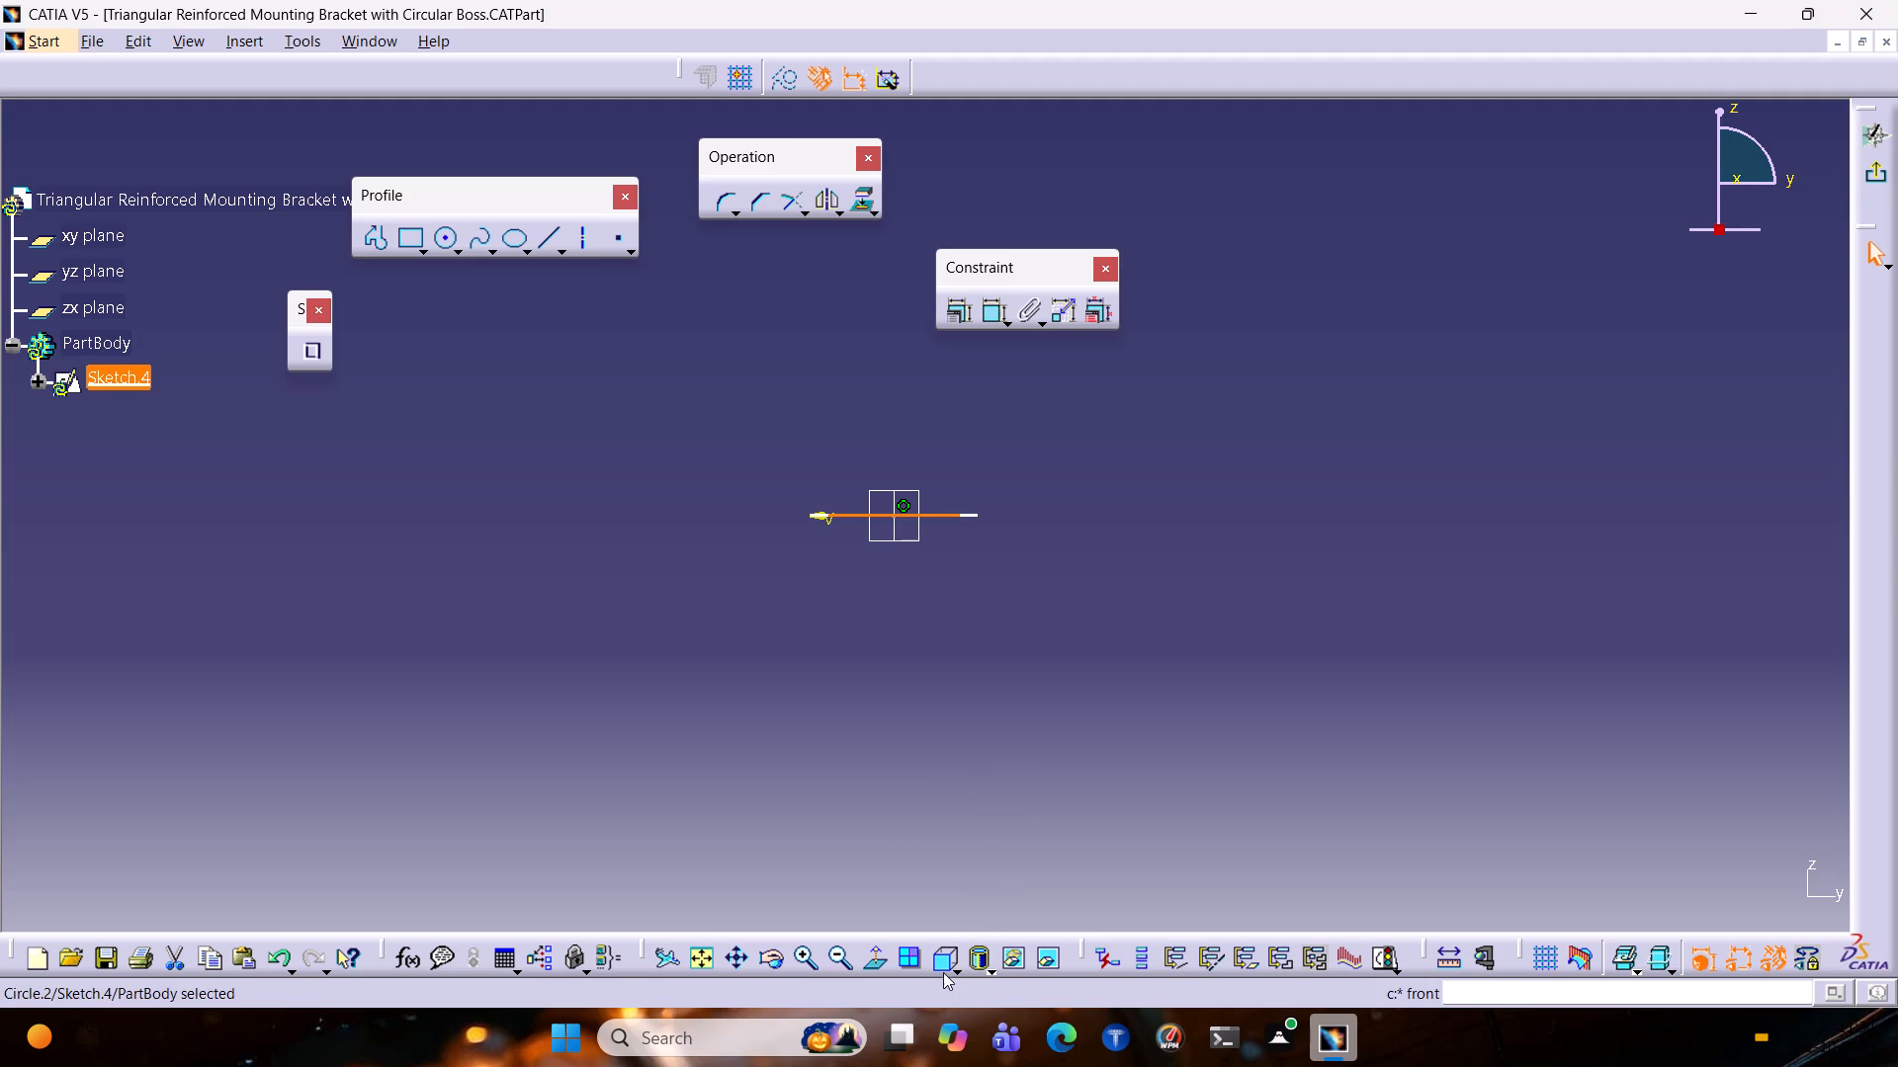
click(954, 971)
click(985, 914)
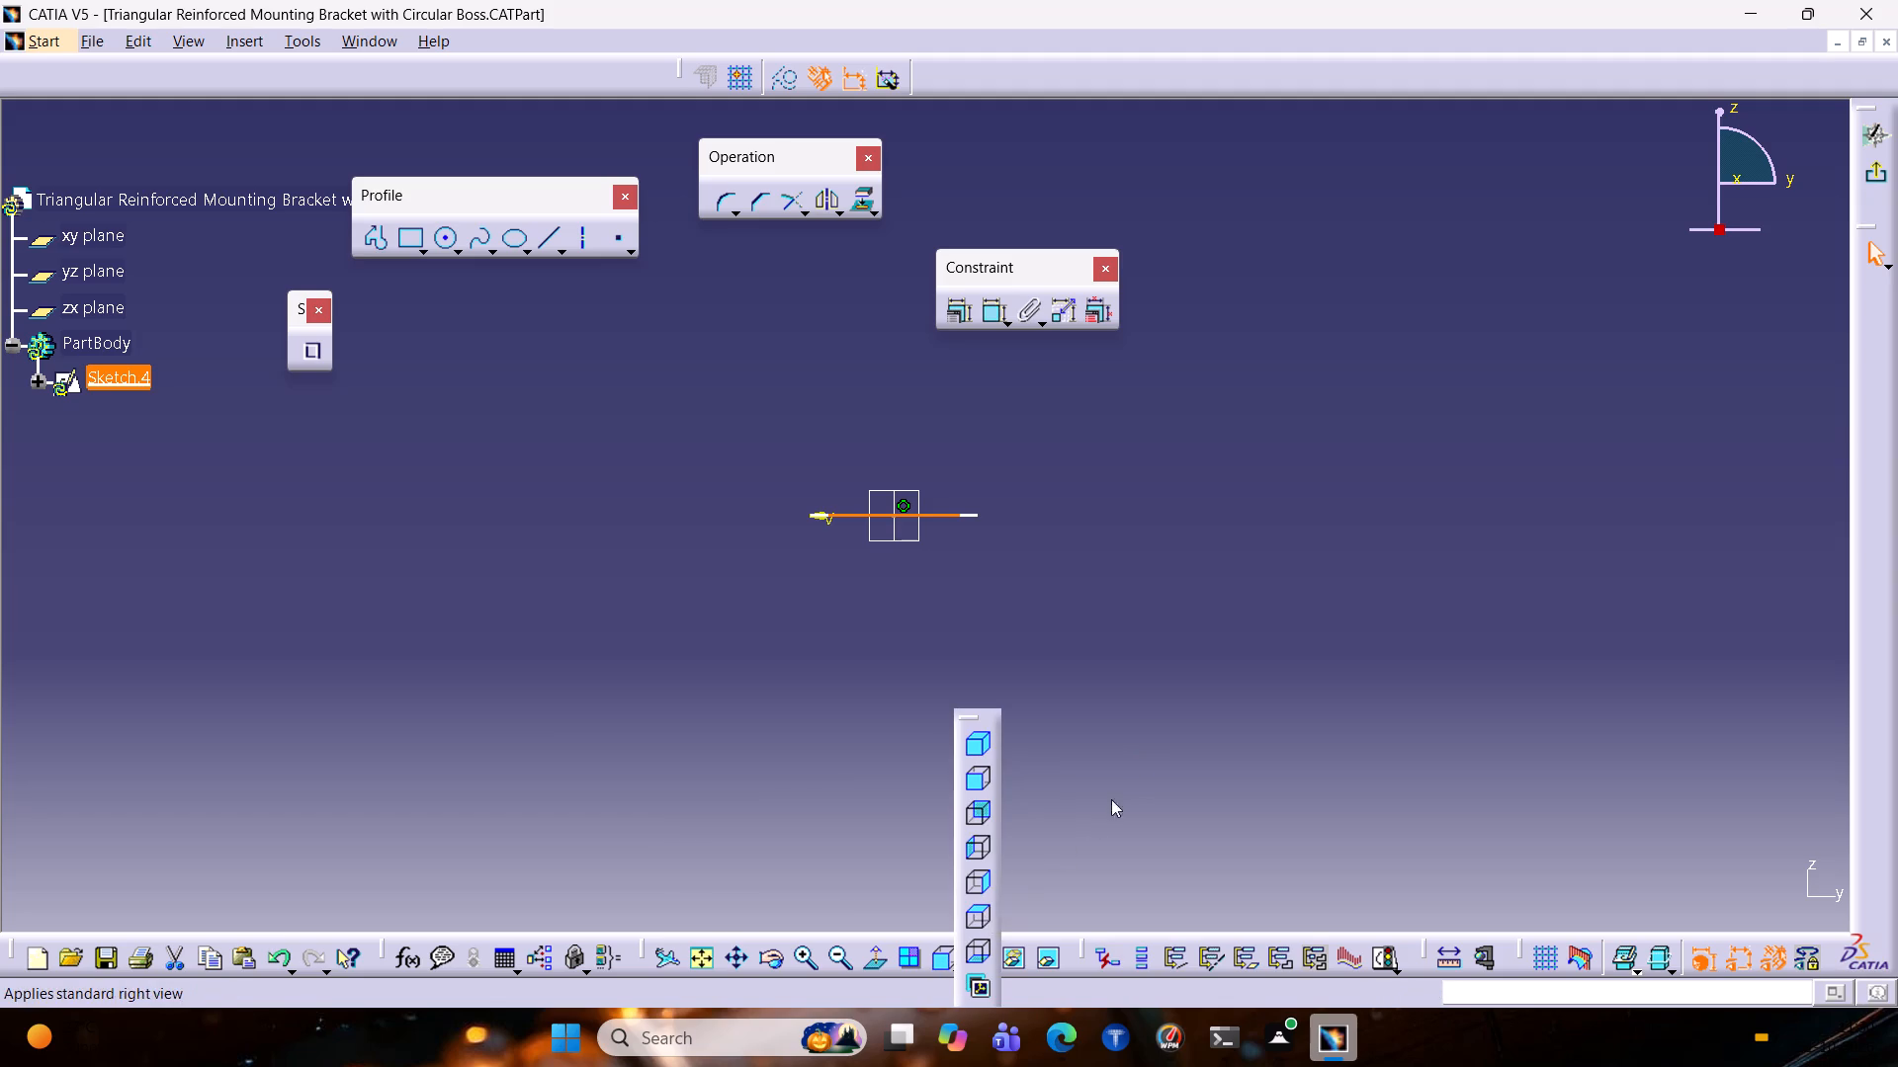
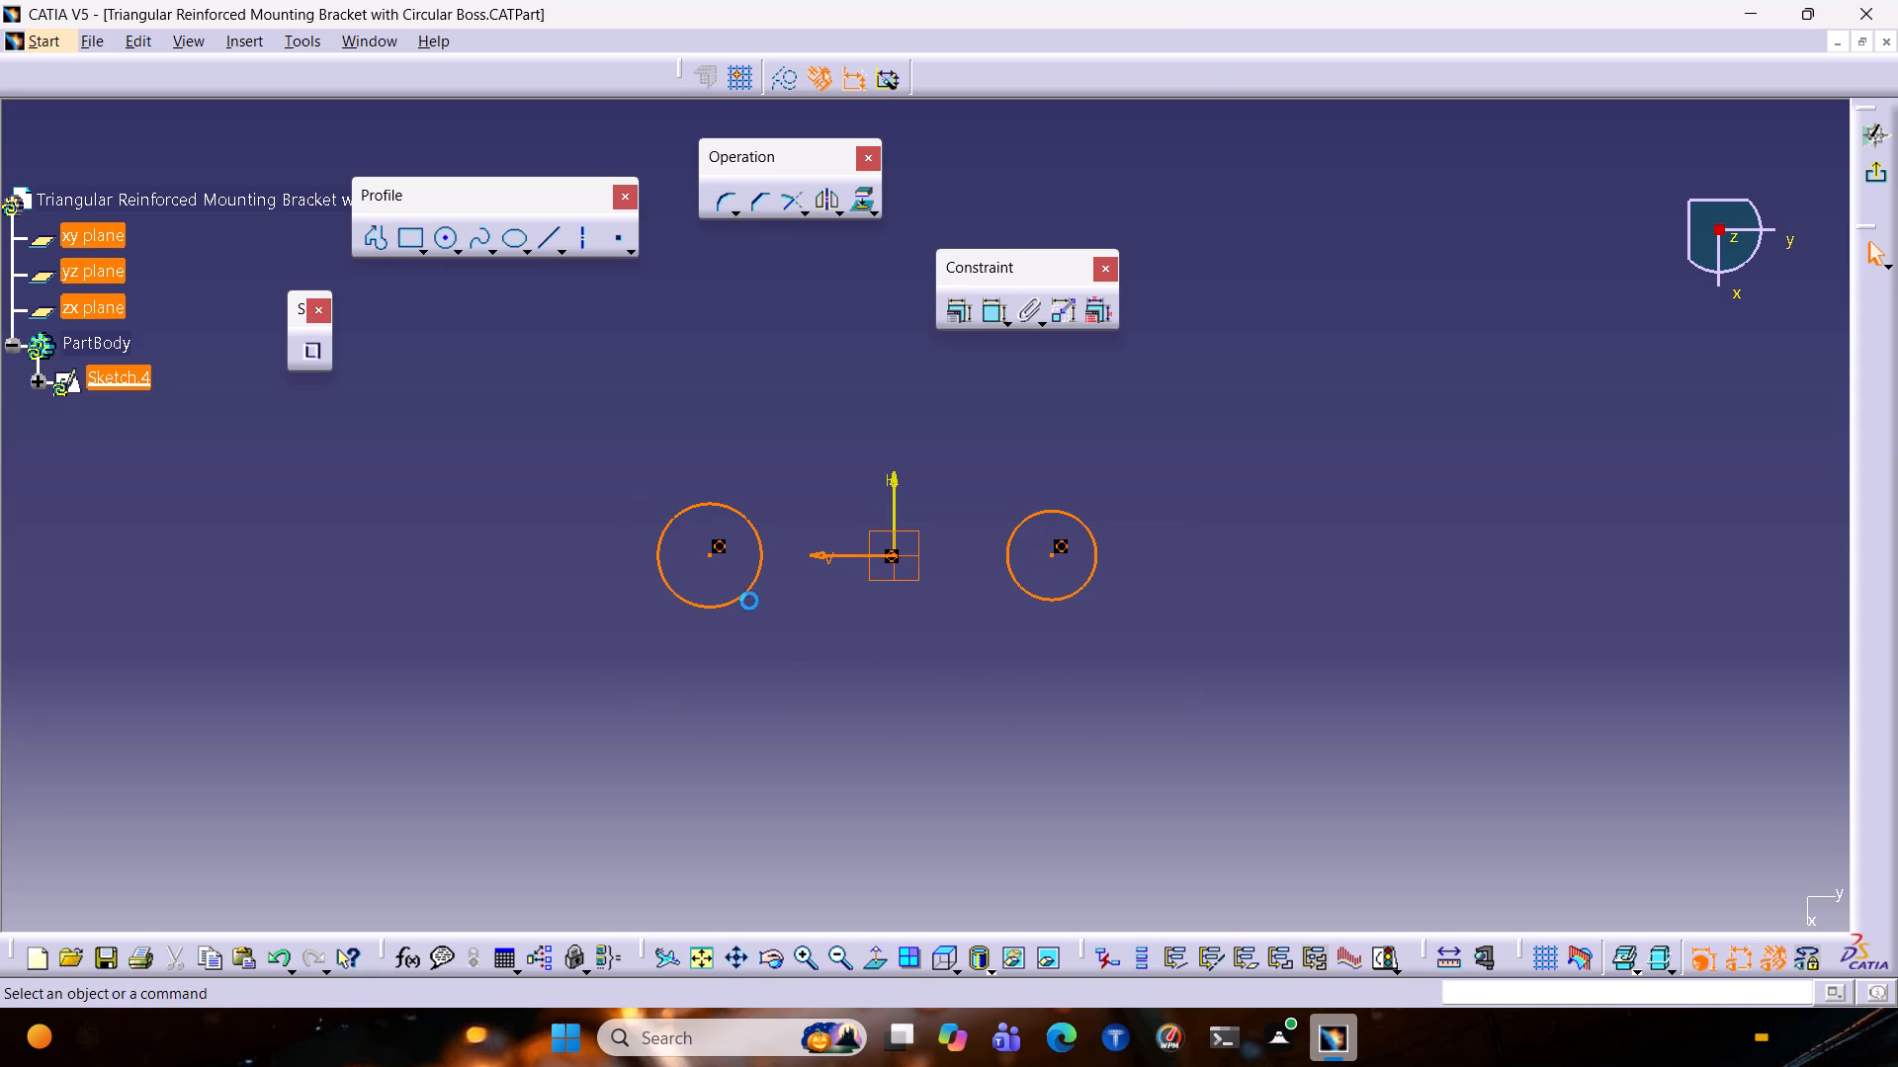
Sketch two circles centred on the V axis, one on the positive side with radius about 12 mm, the other at about V -35 mm.
click(435, 245)
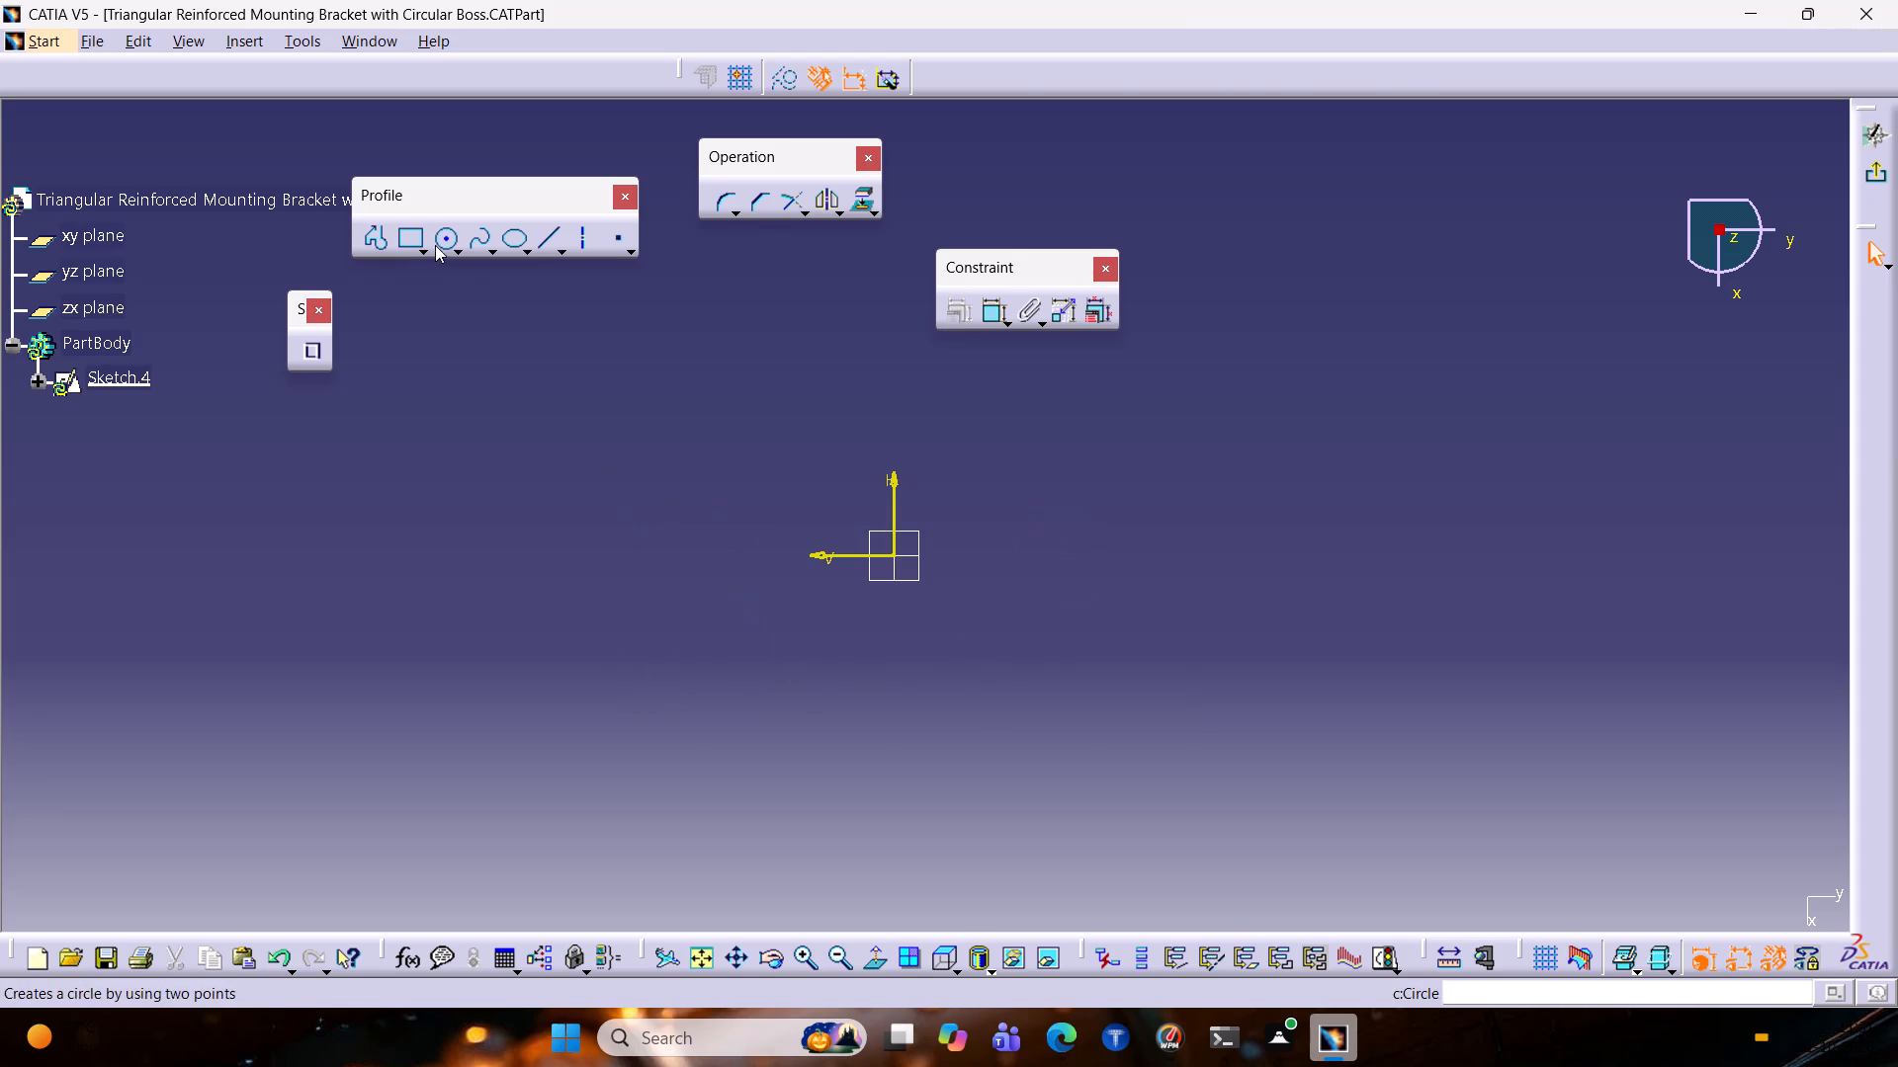
click(708, 556)
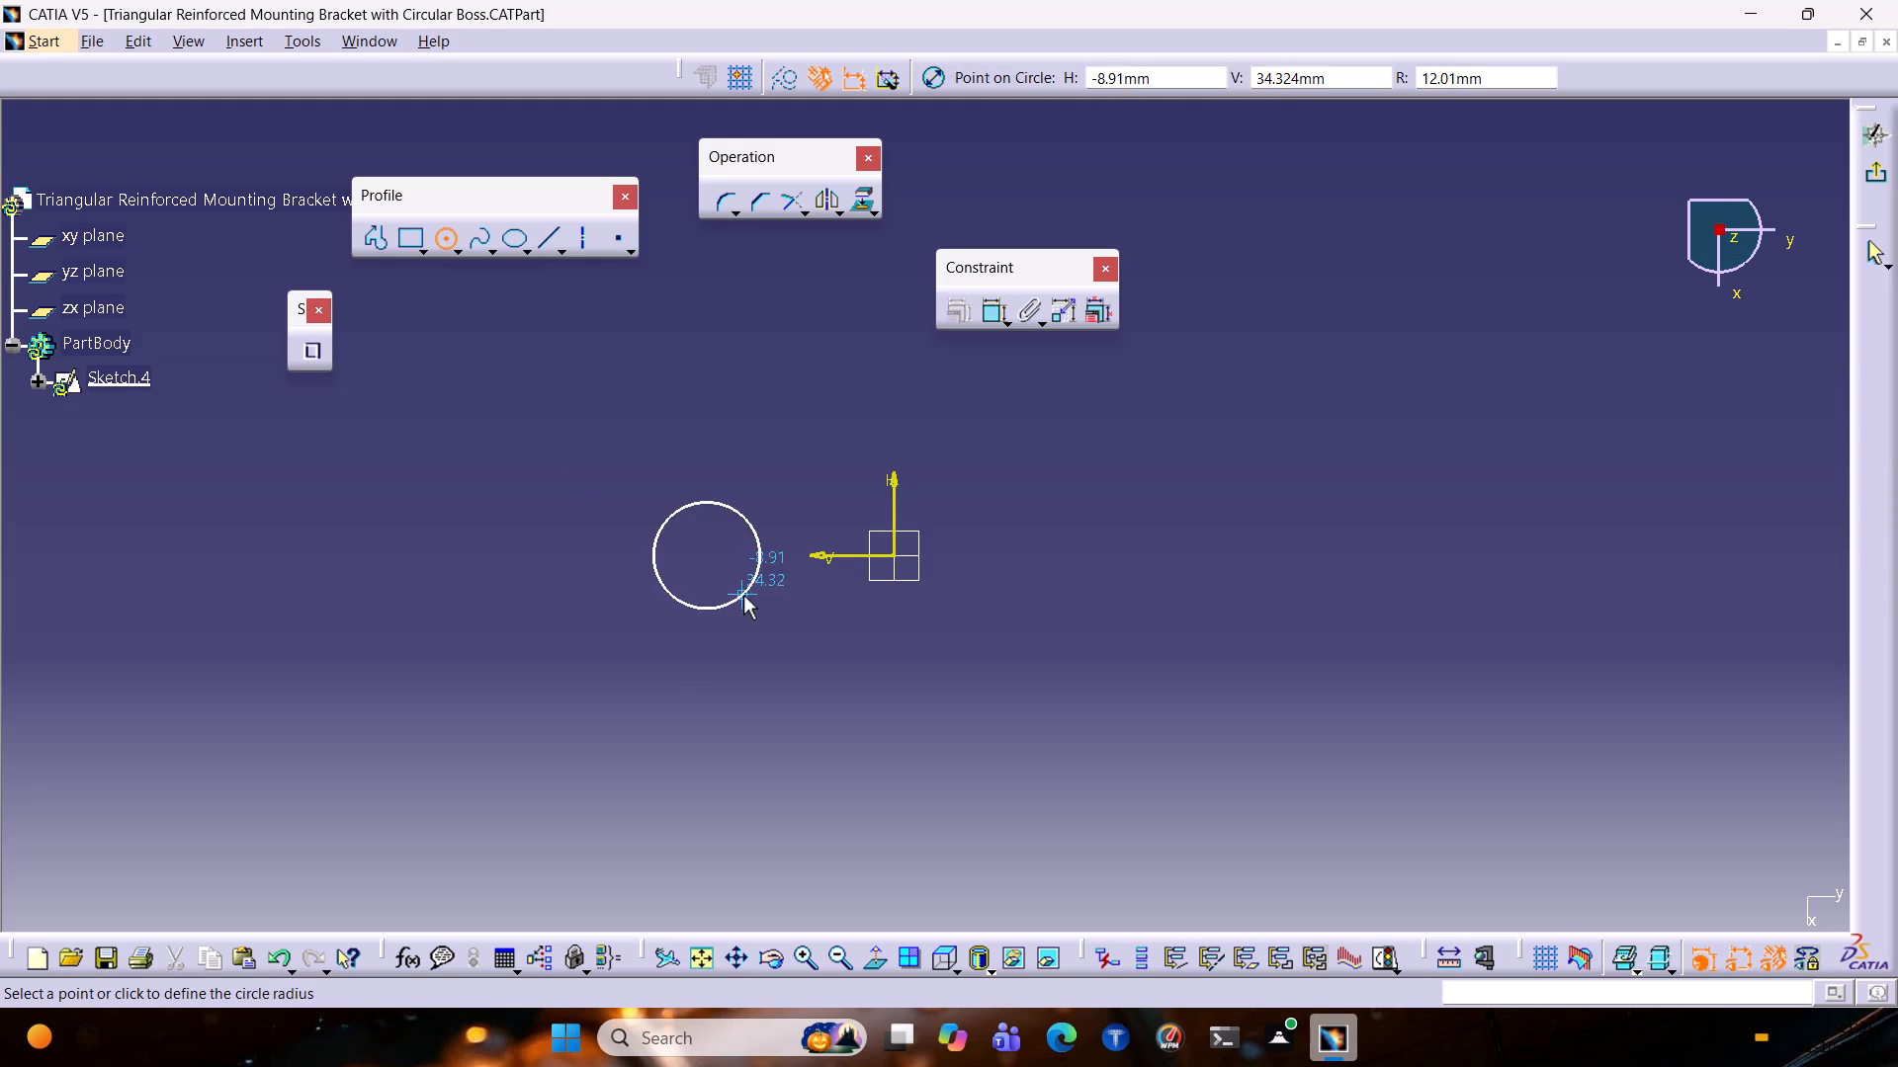
click(743, 596)
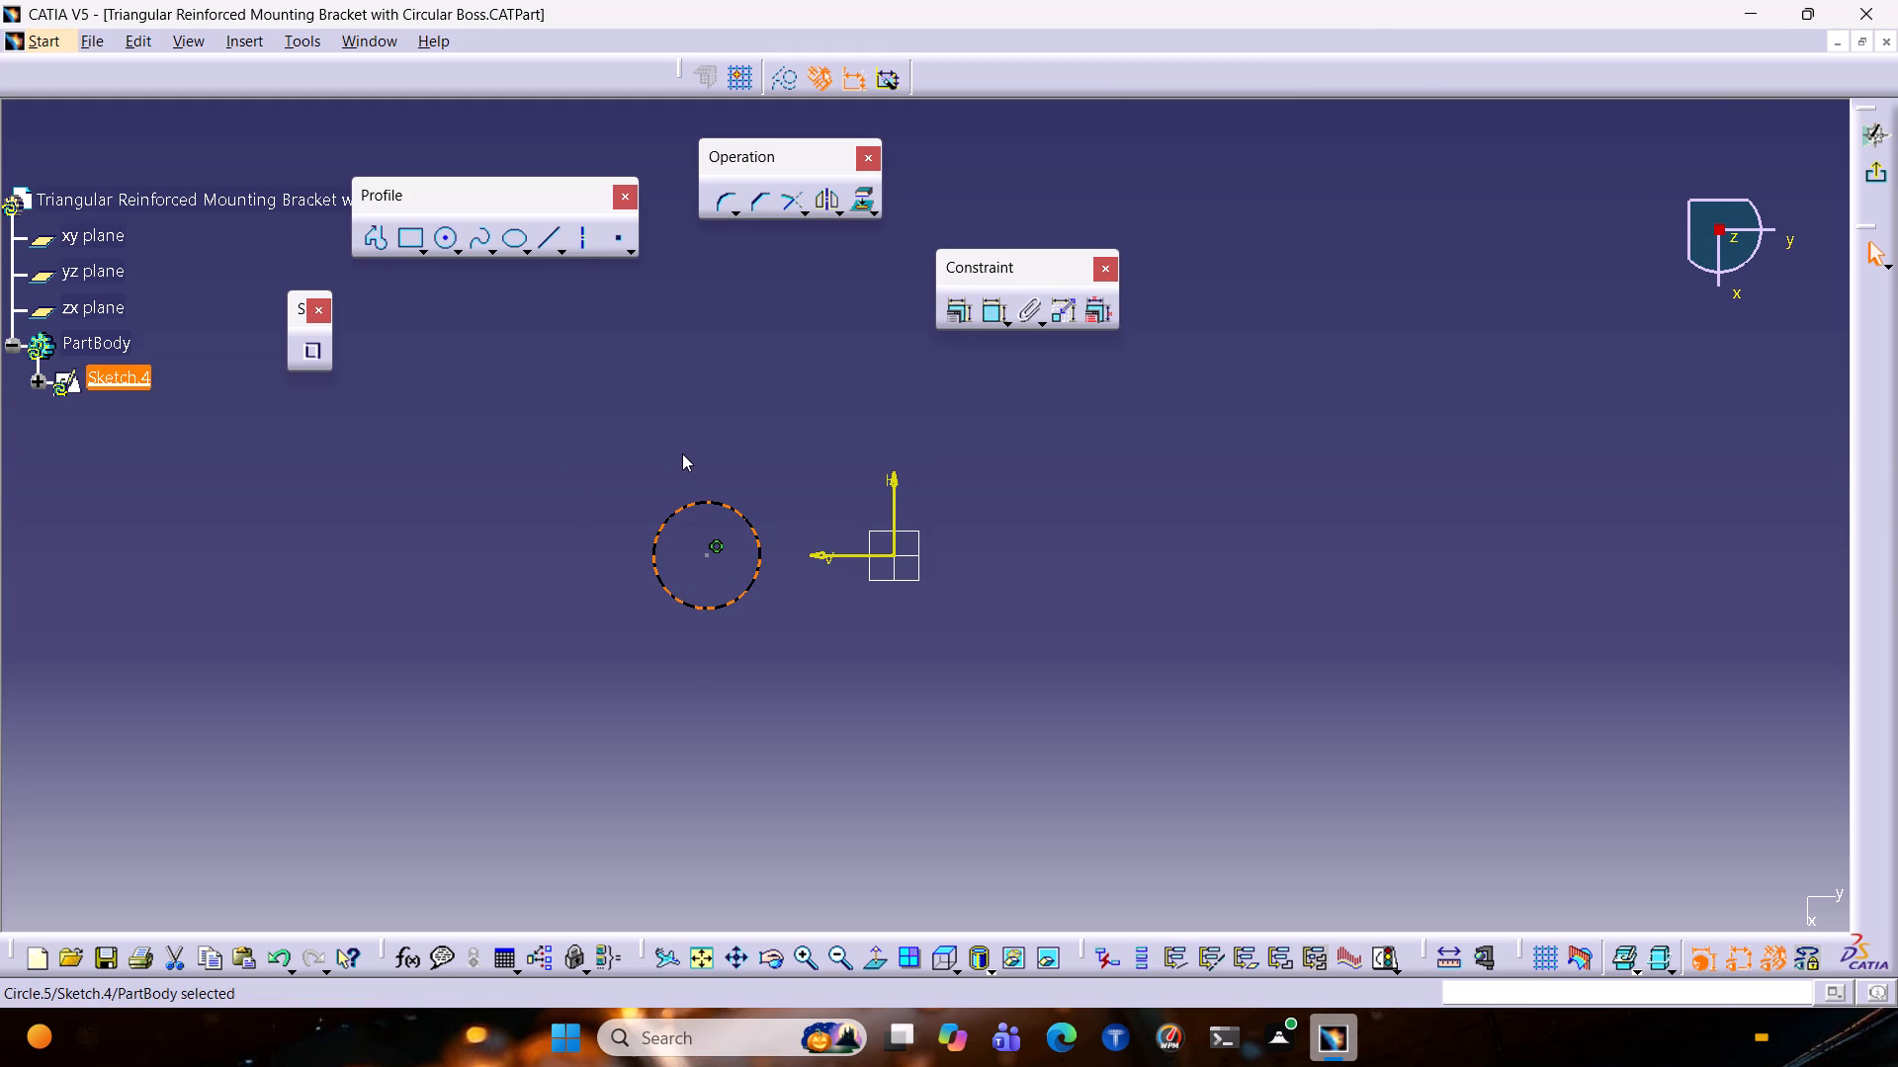
click(446, 238)
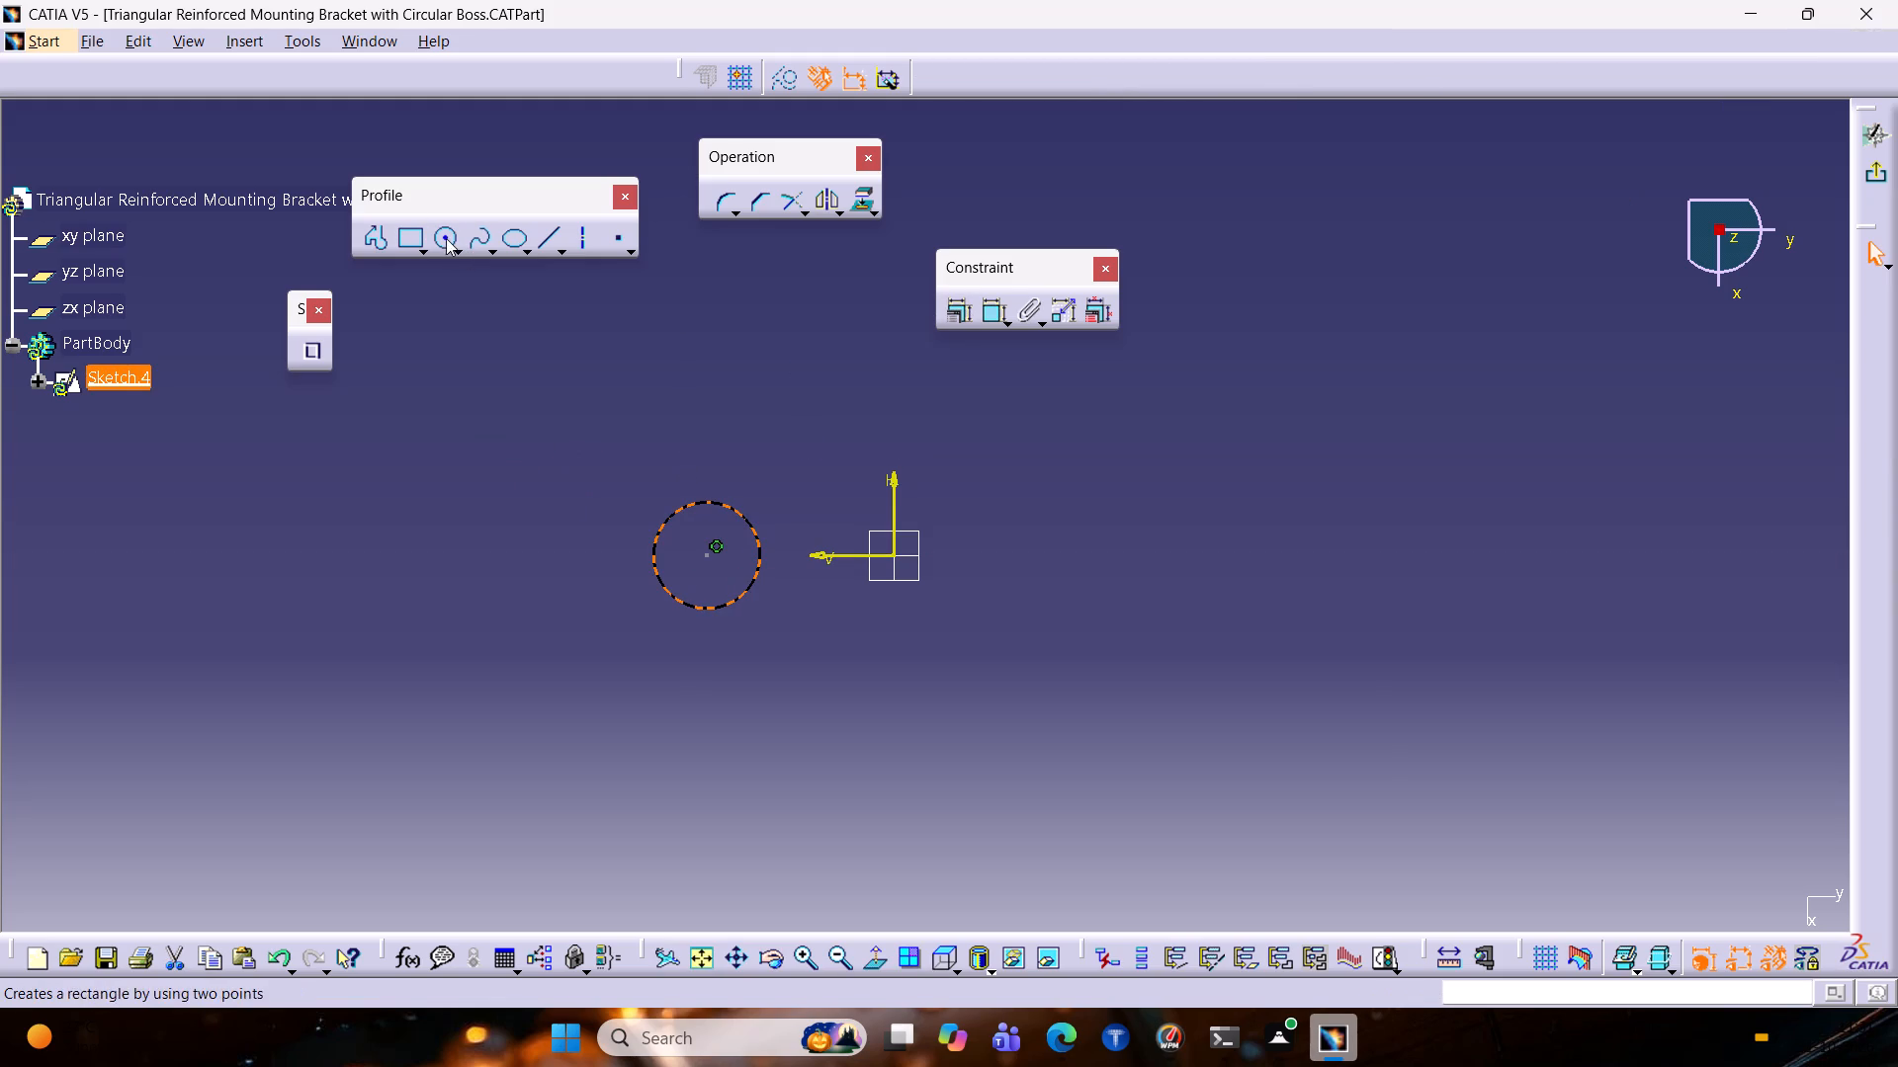
click(1049, 555)
click(1045, 618)
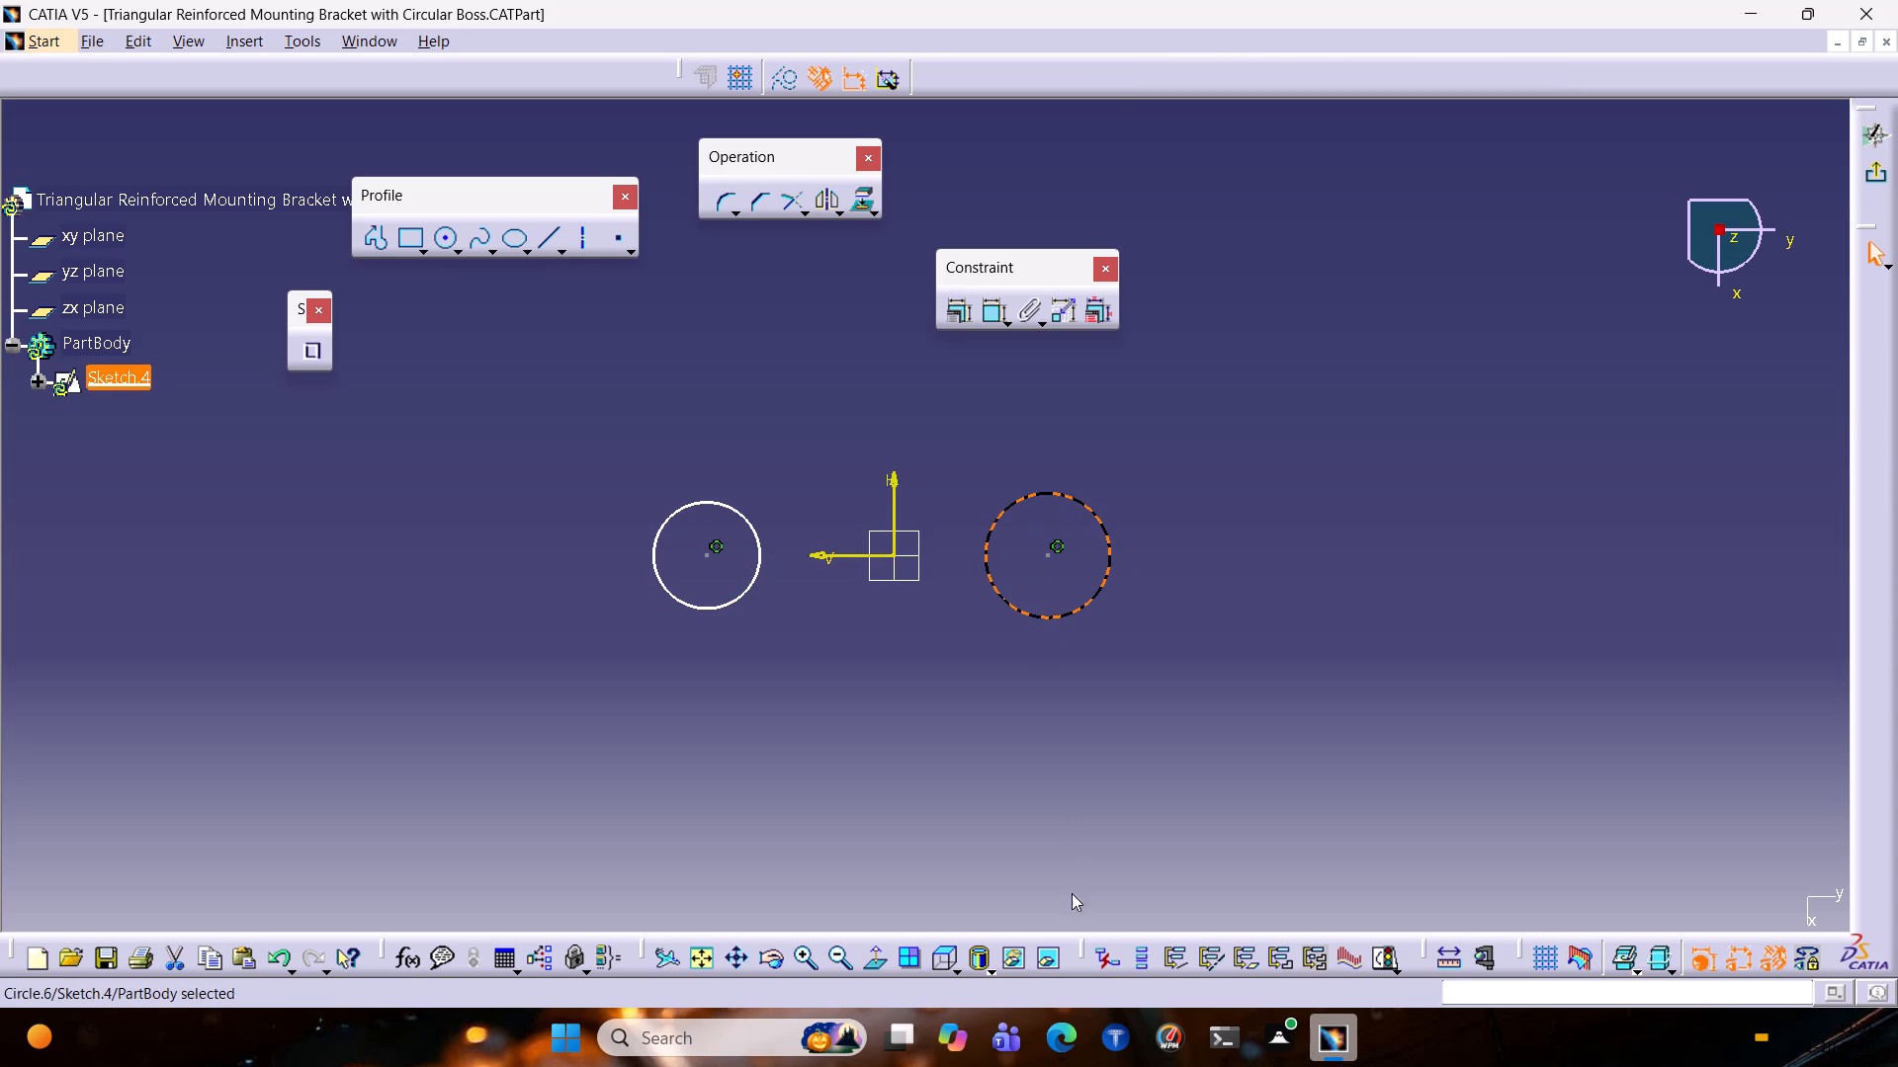
Check the orientation of the two circles in the standard front view and the standard top view.
click(949, 961)
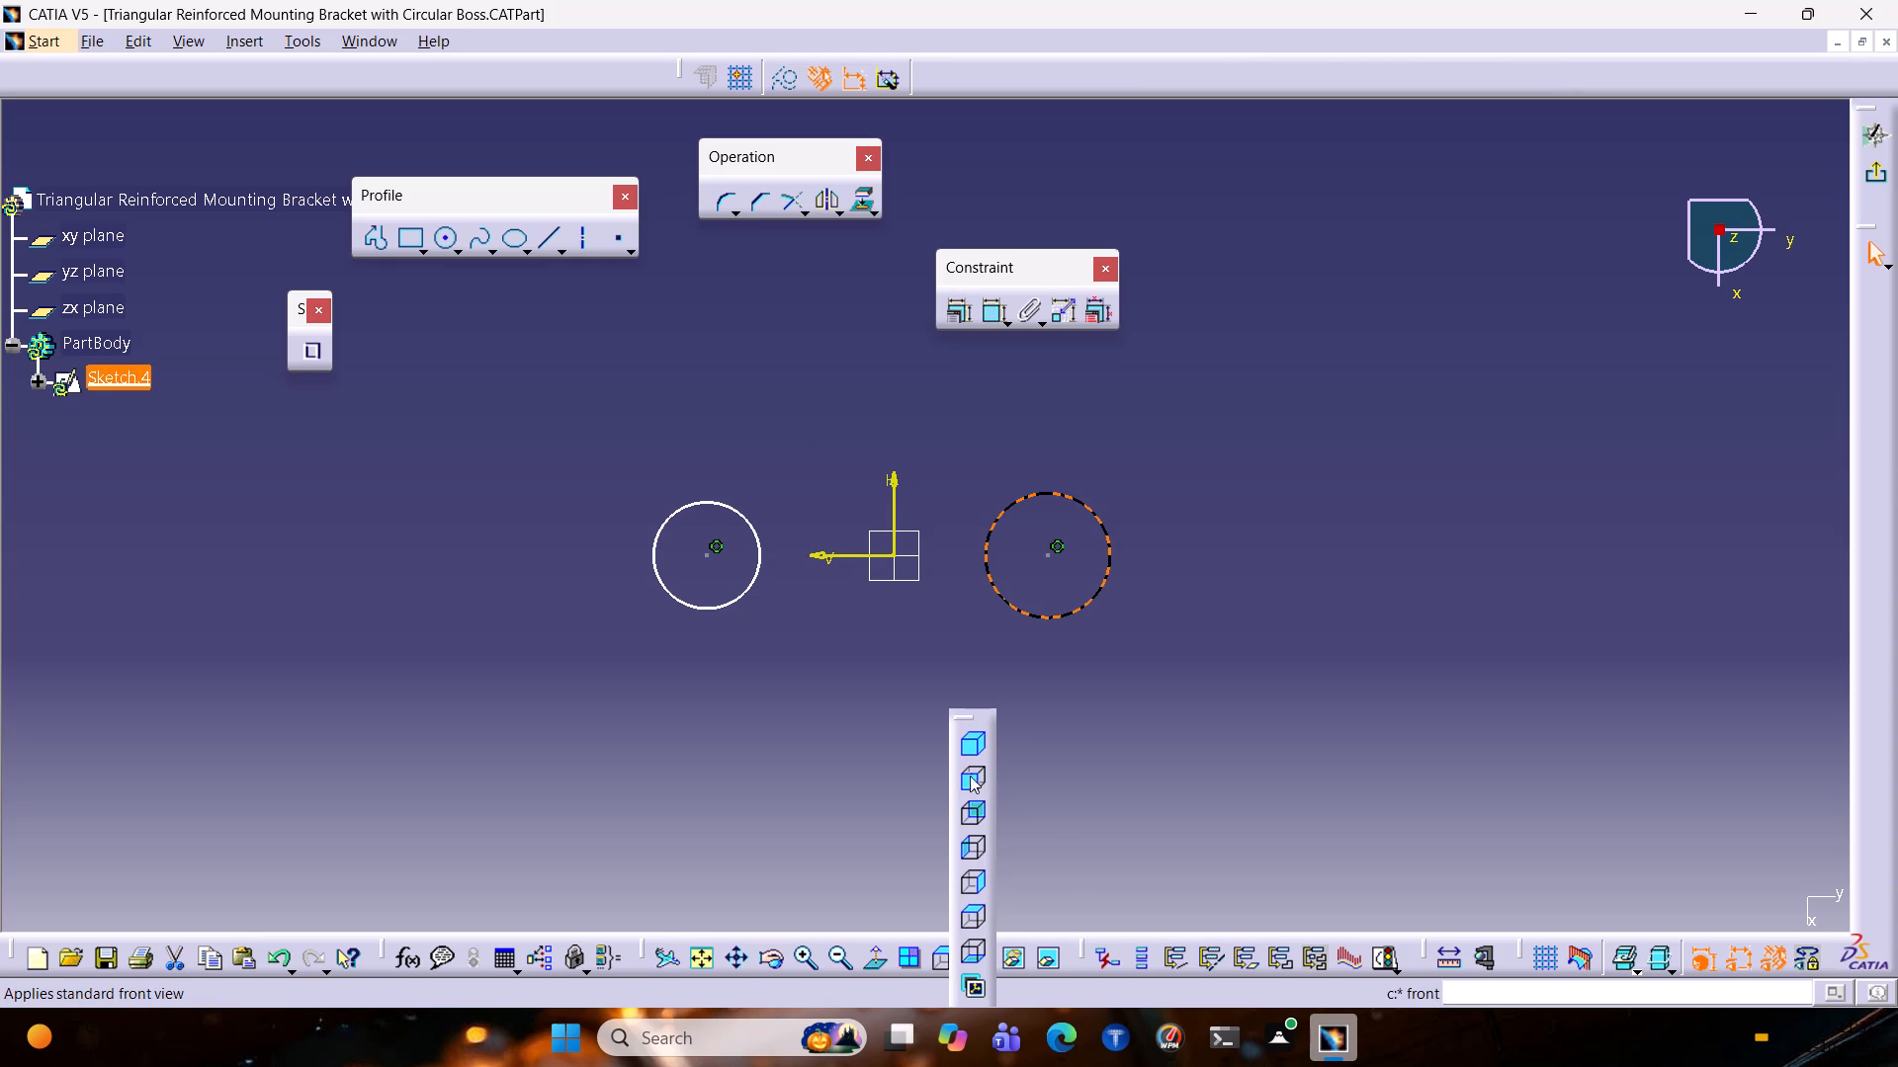
click(971, 773)
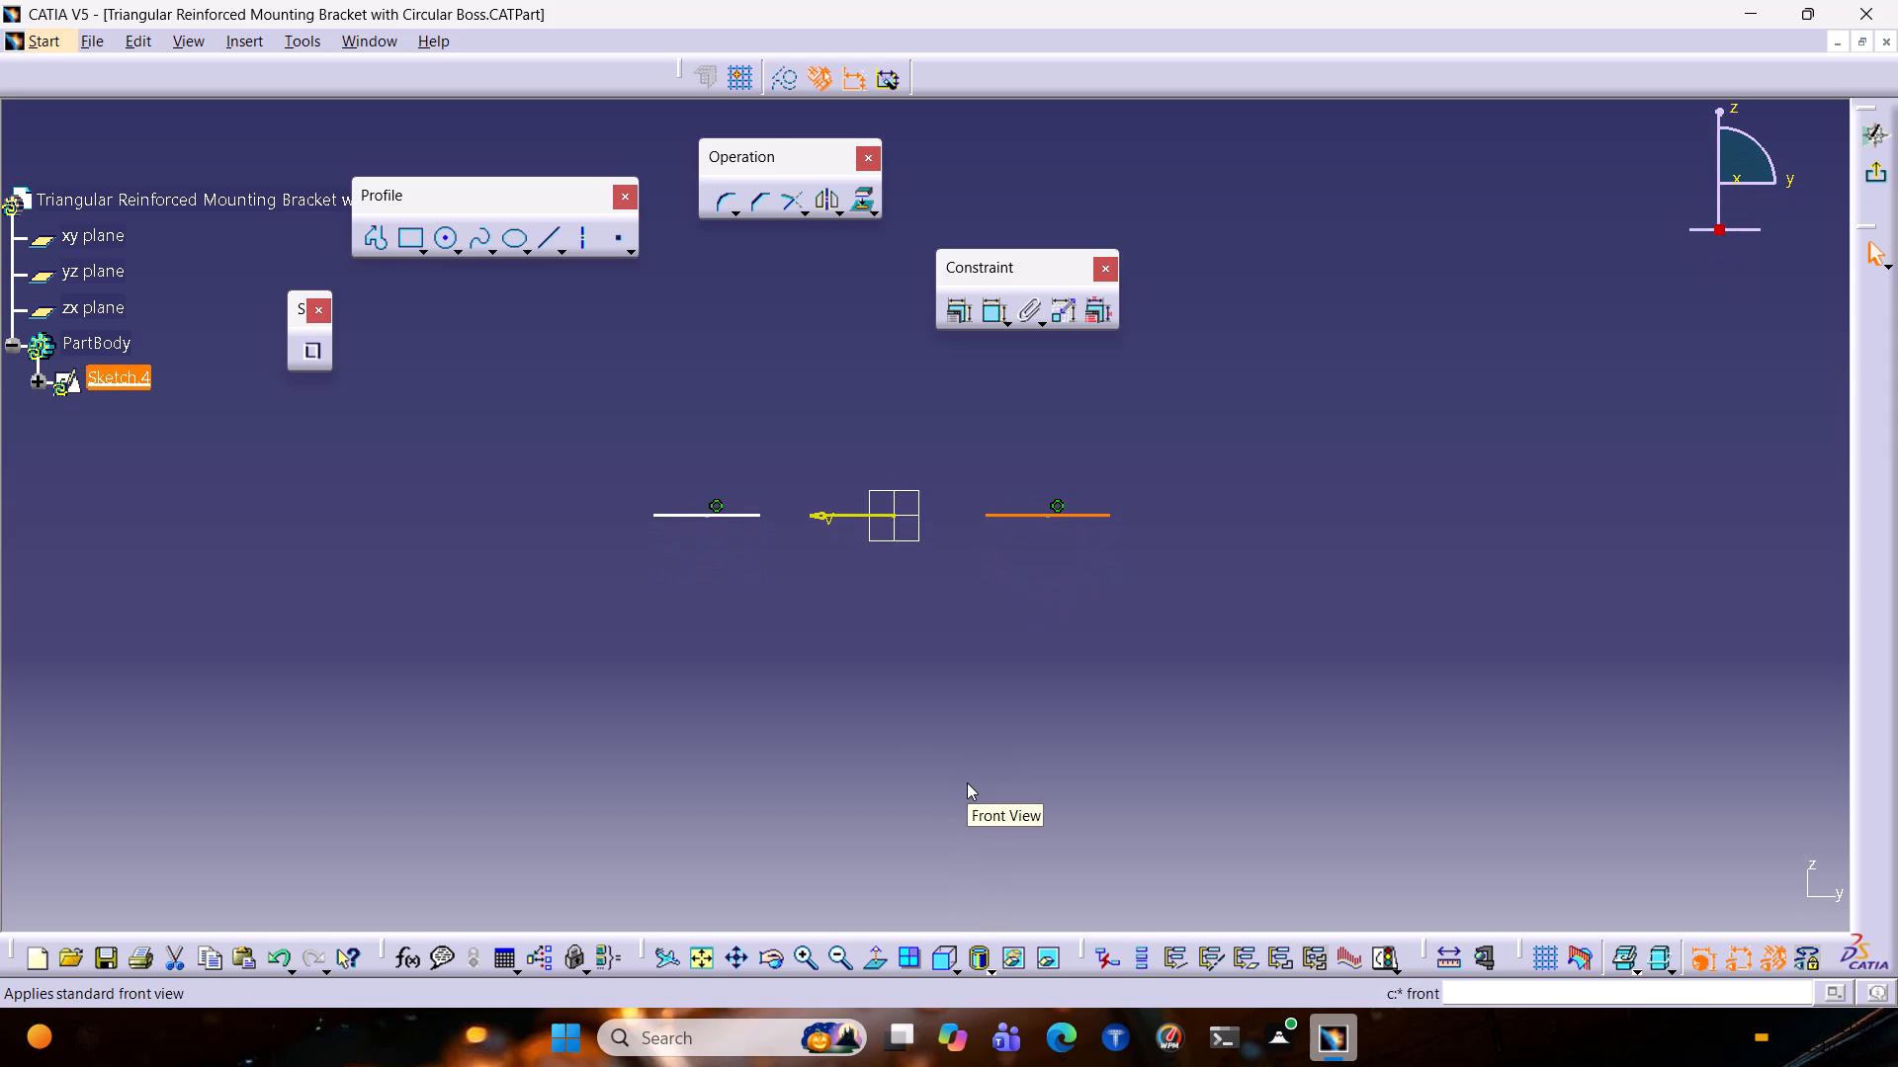
click(955, 963)
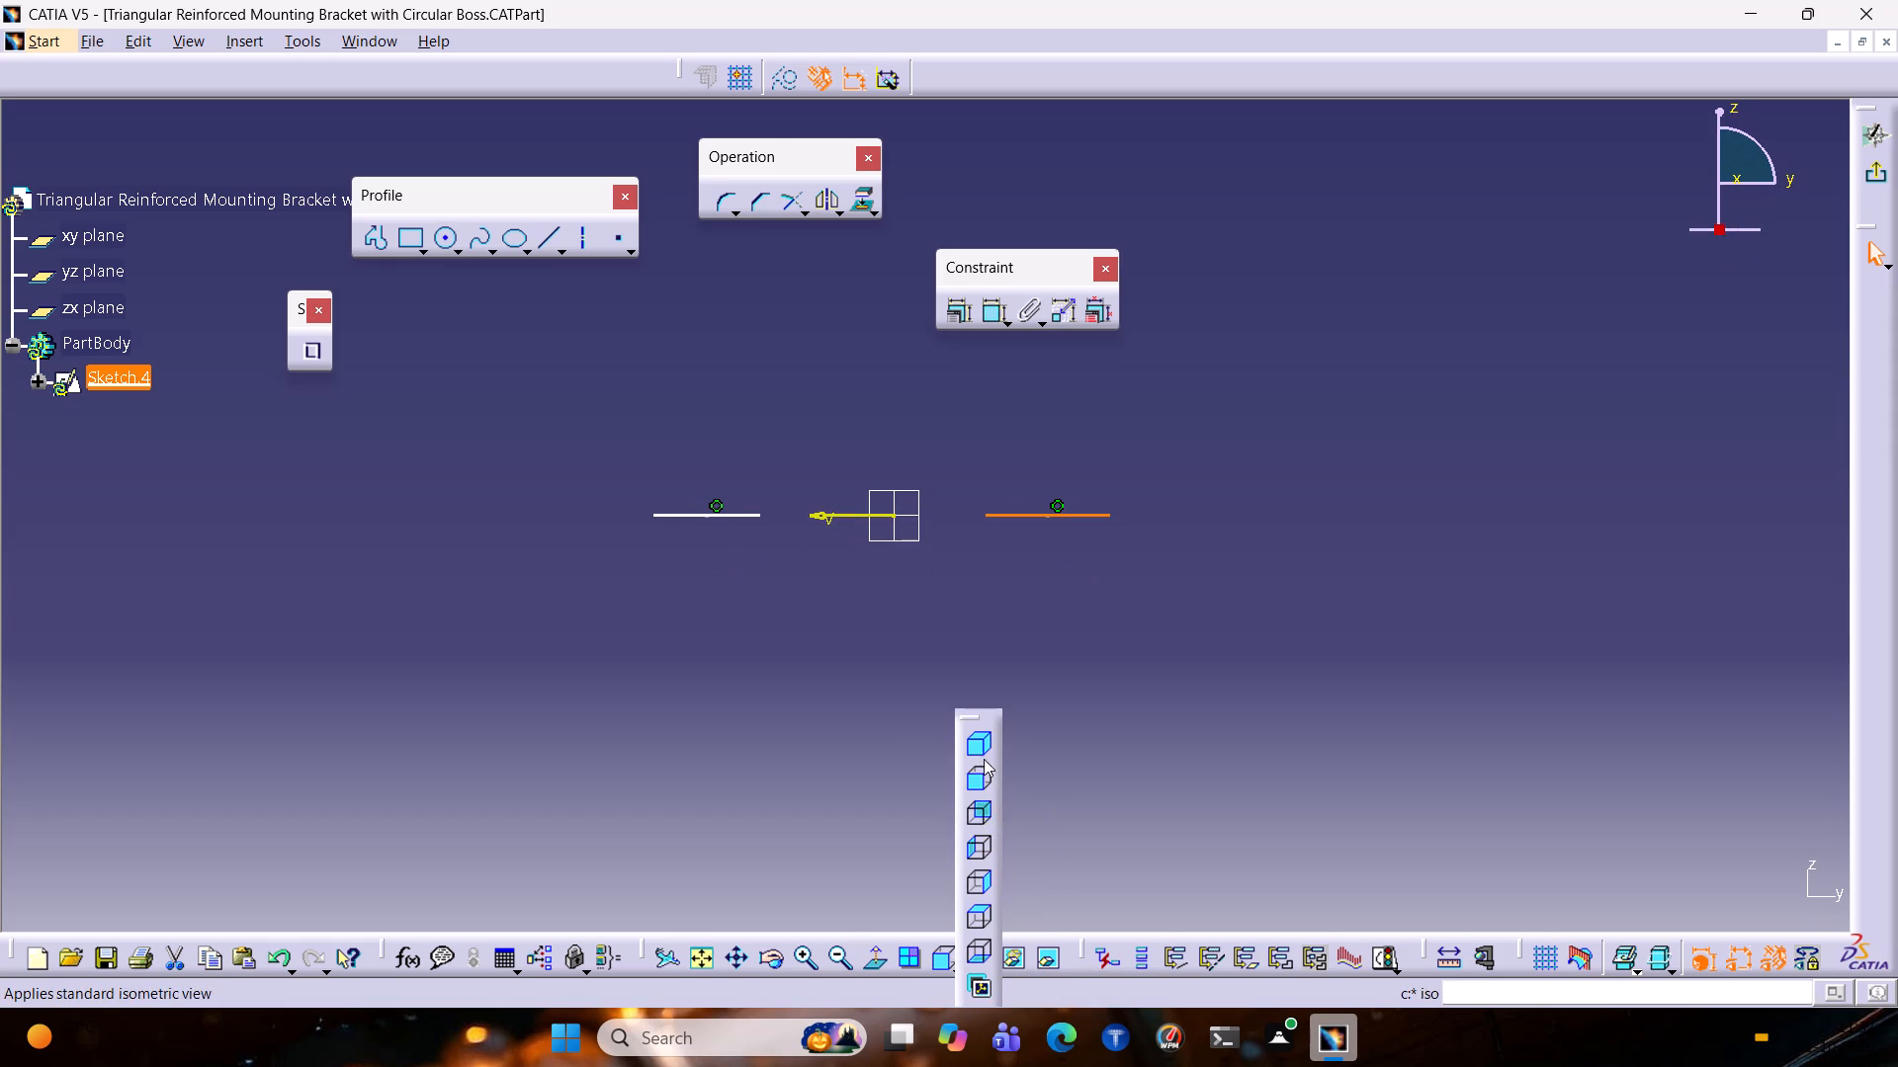
click(979, 914)
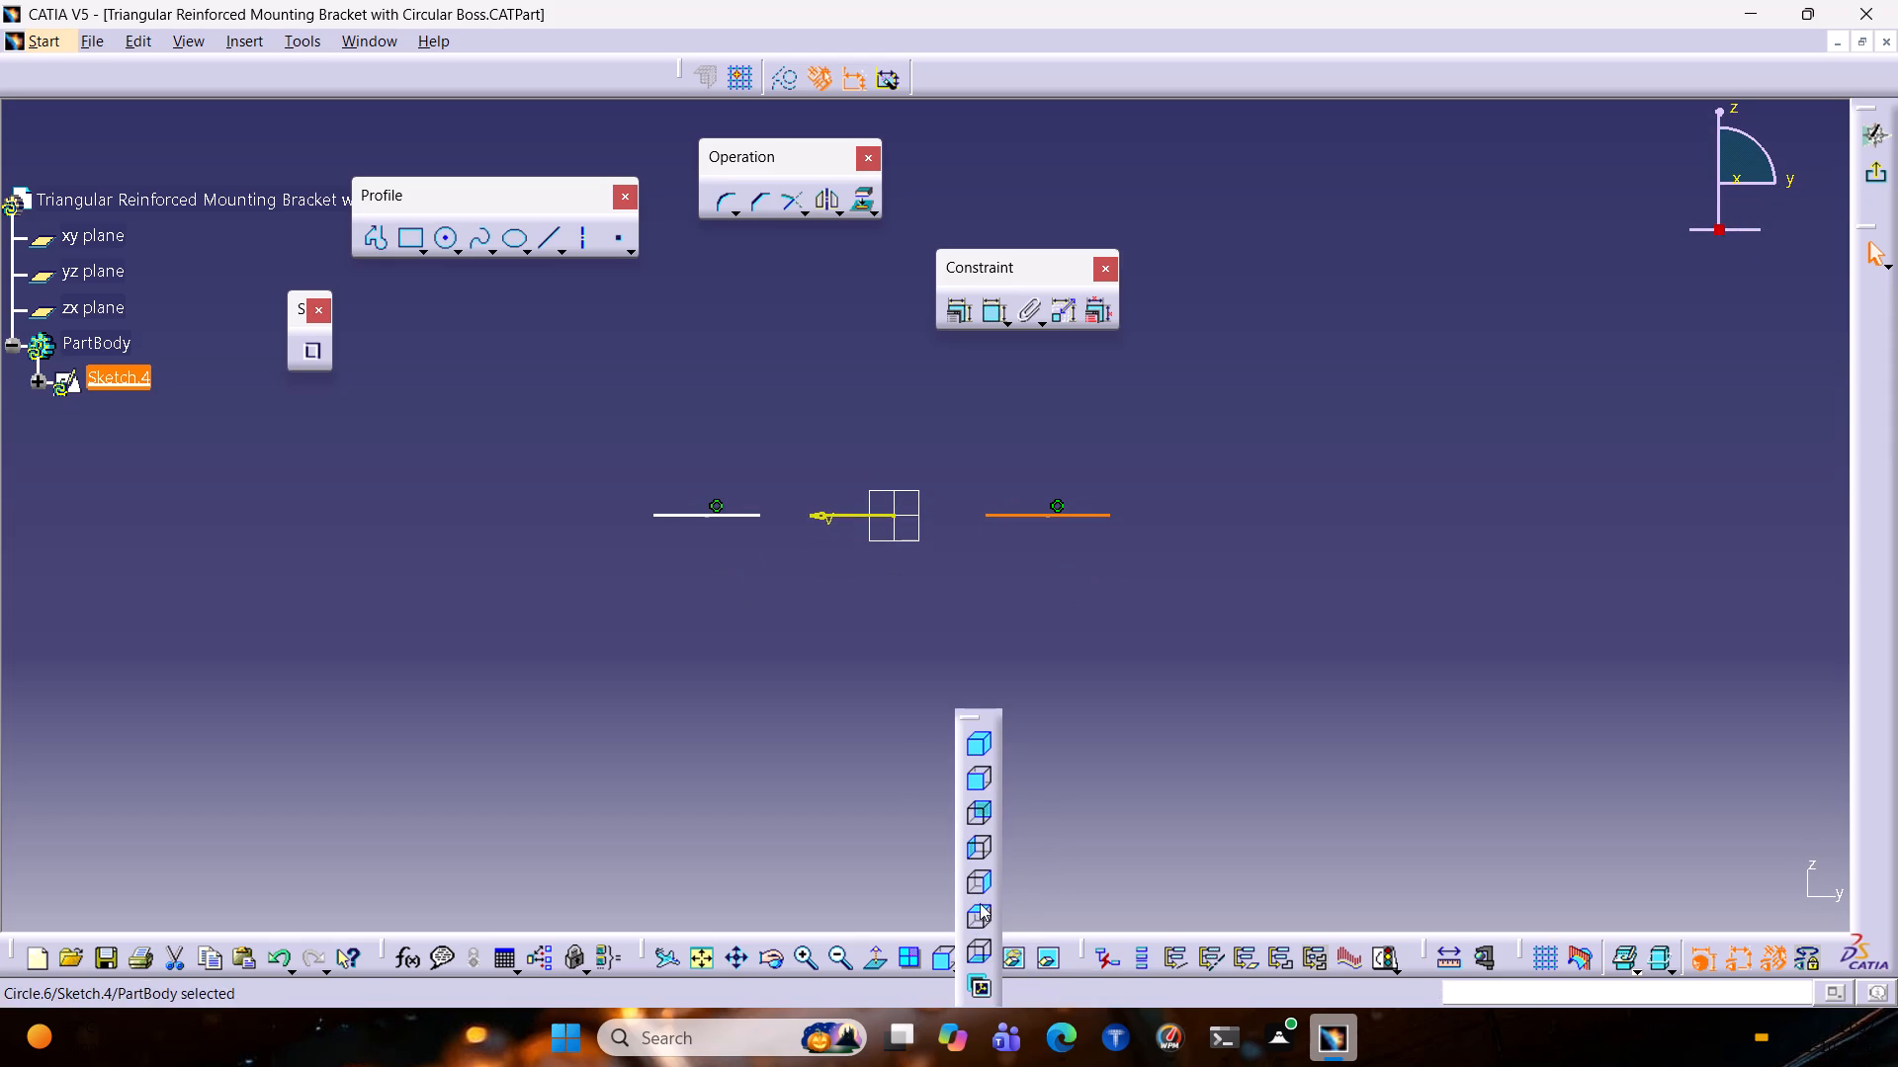
Constrain the centre points of the two circles with Symmetry about the H axis.
click(761, 553)
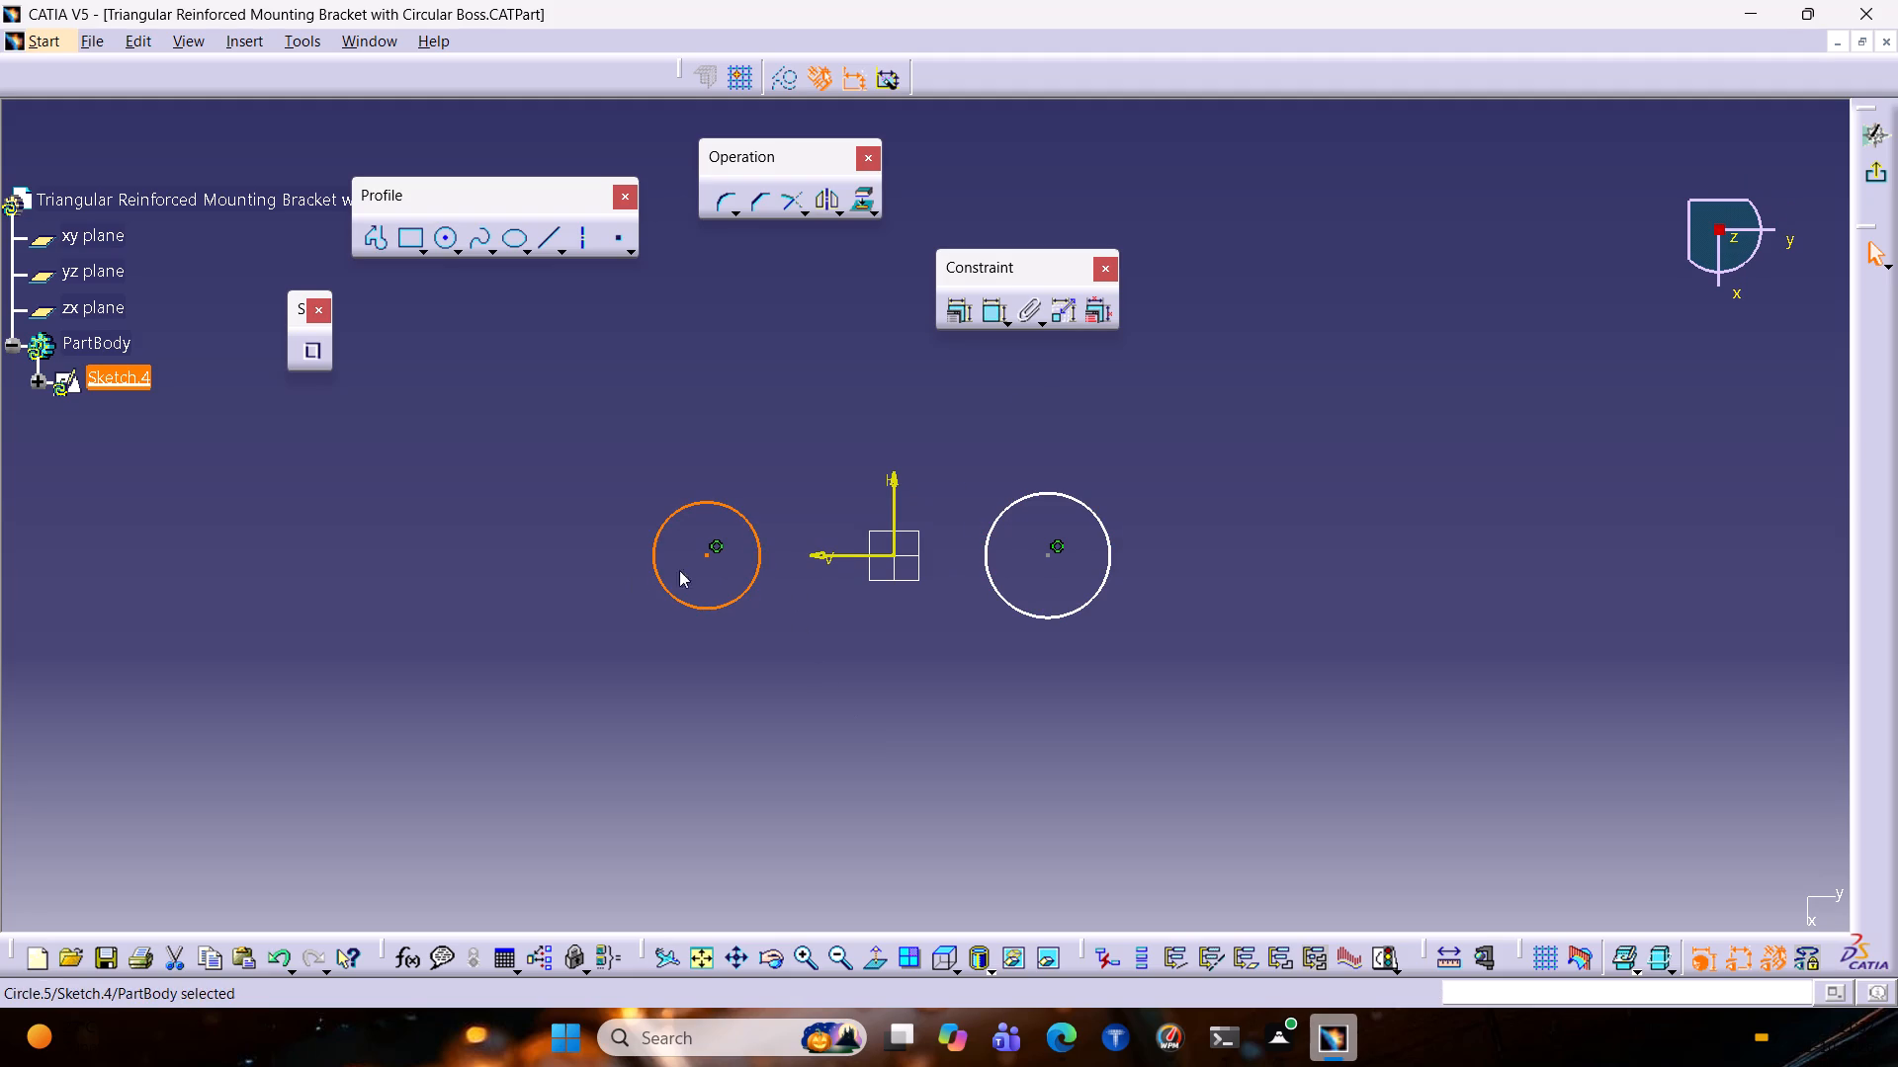
click(679, 647)
click(706, 556)
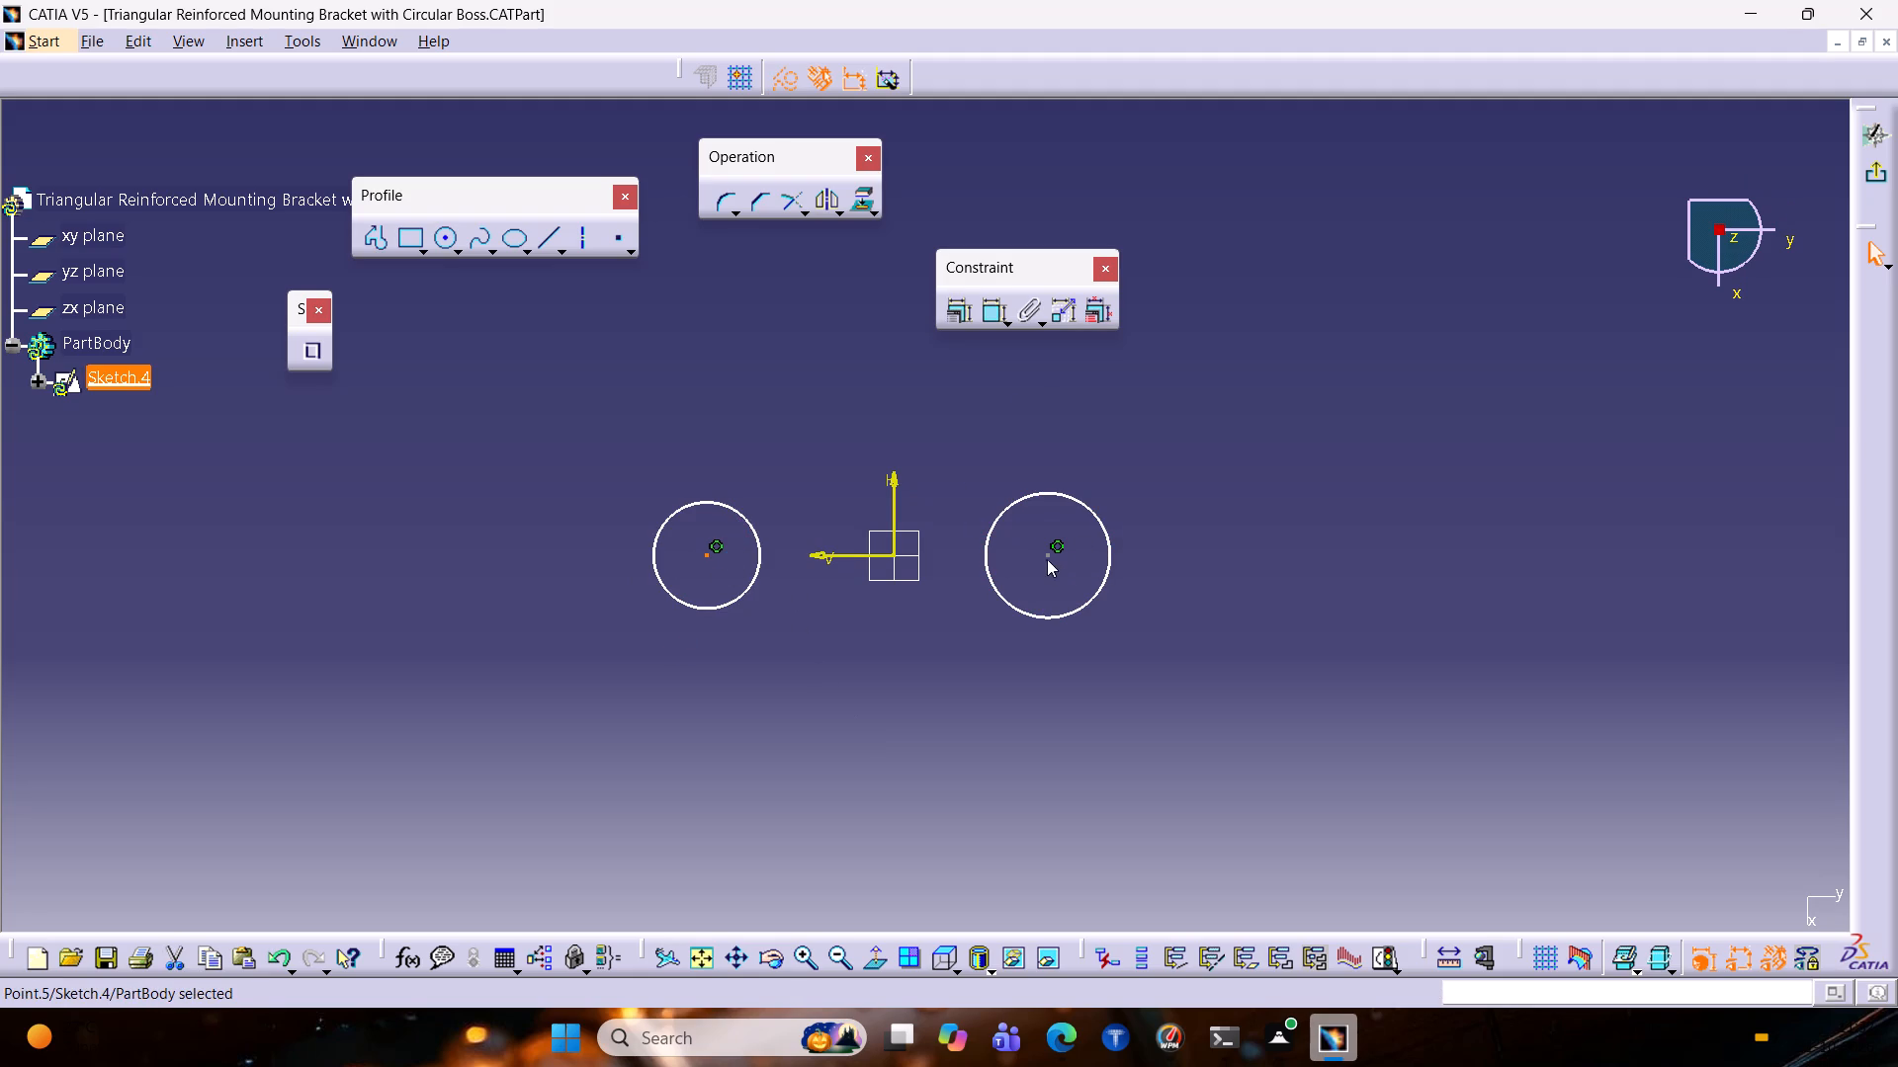
ctrl+click(1045, 556)
ctrl+click(897, 501)
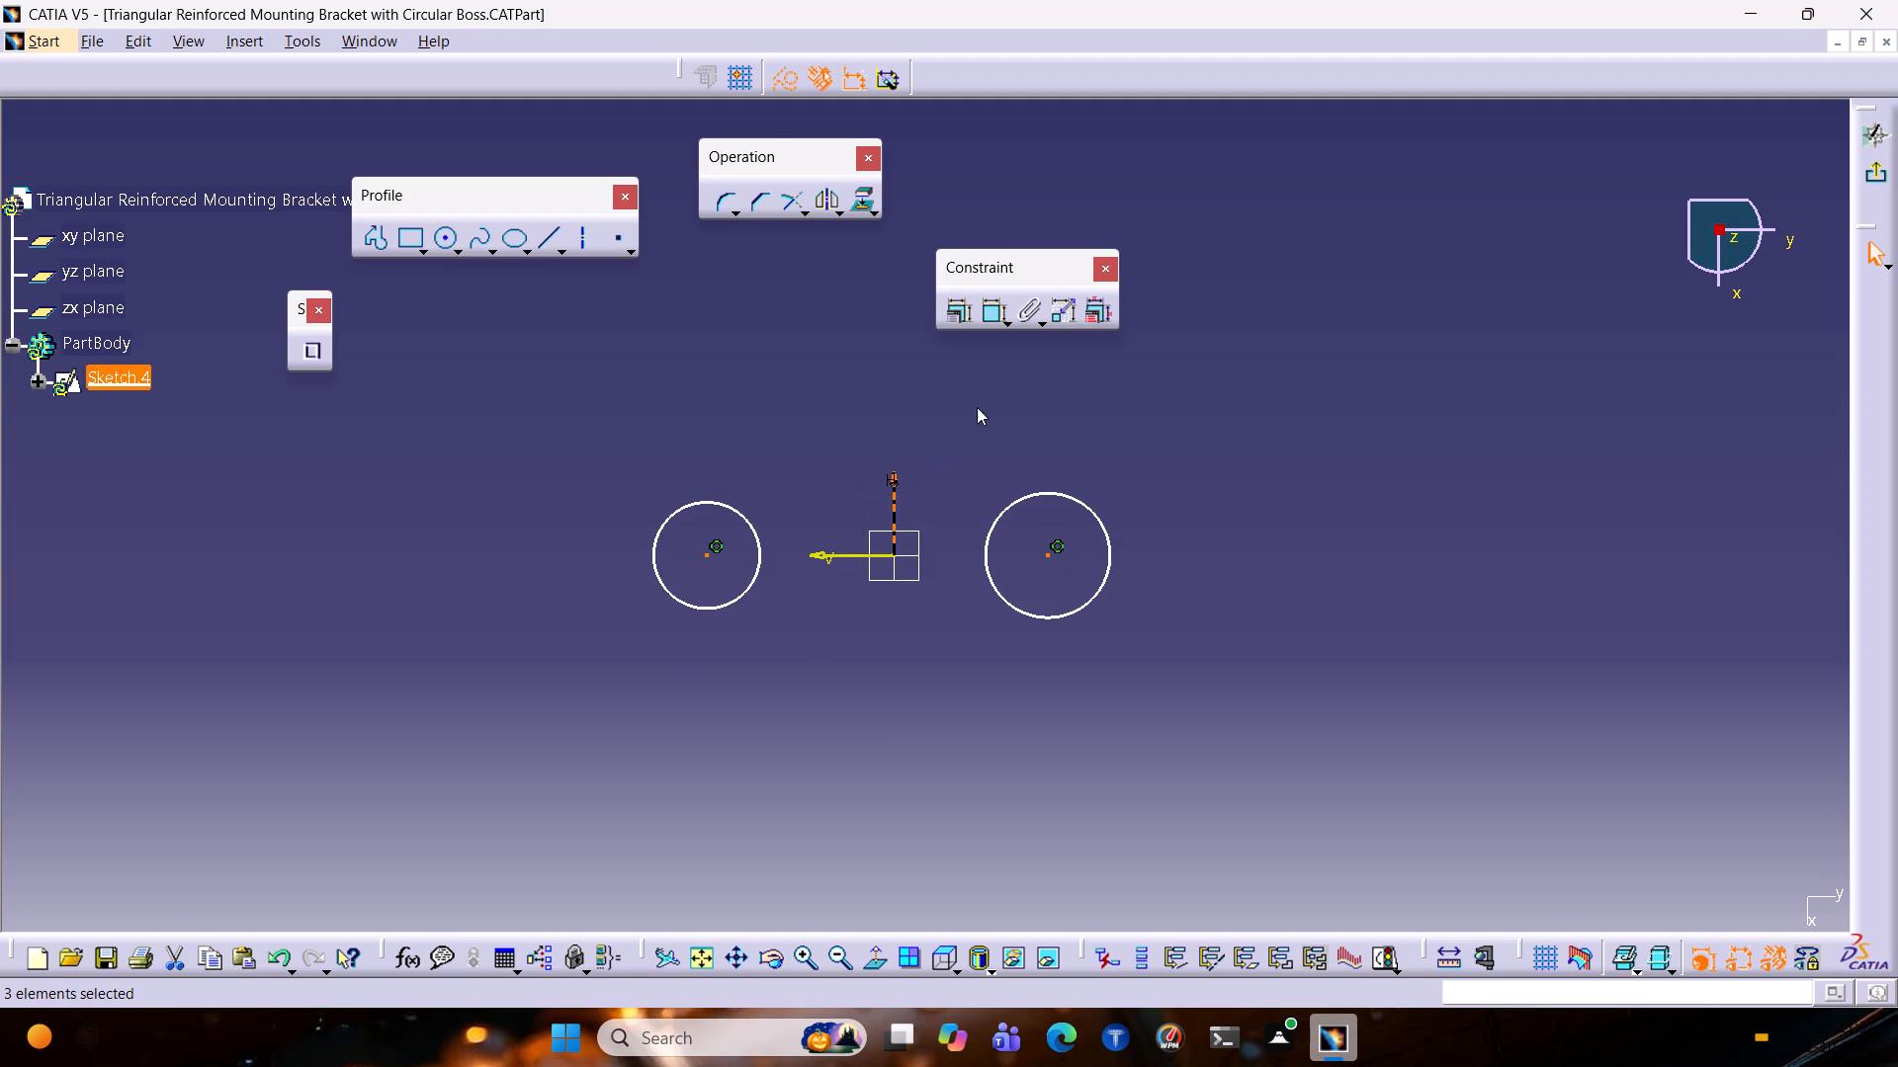
click(962, 308)
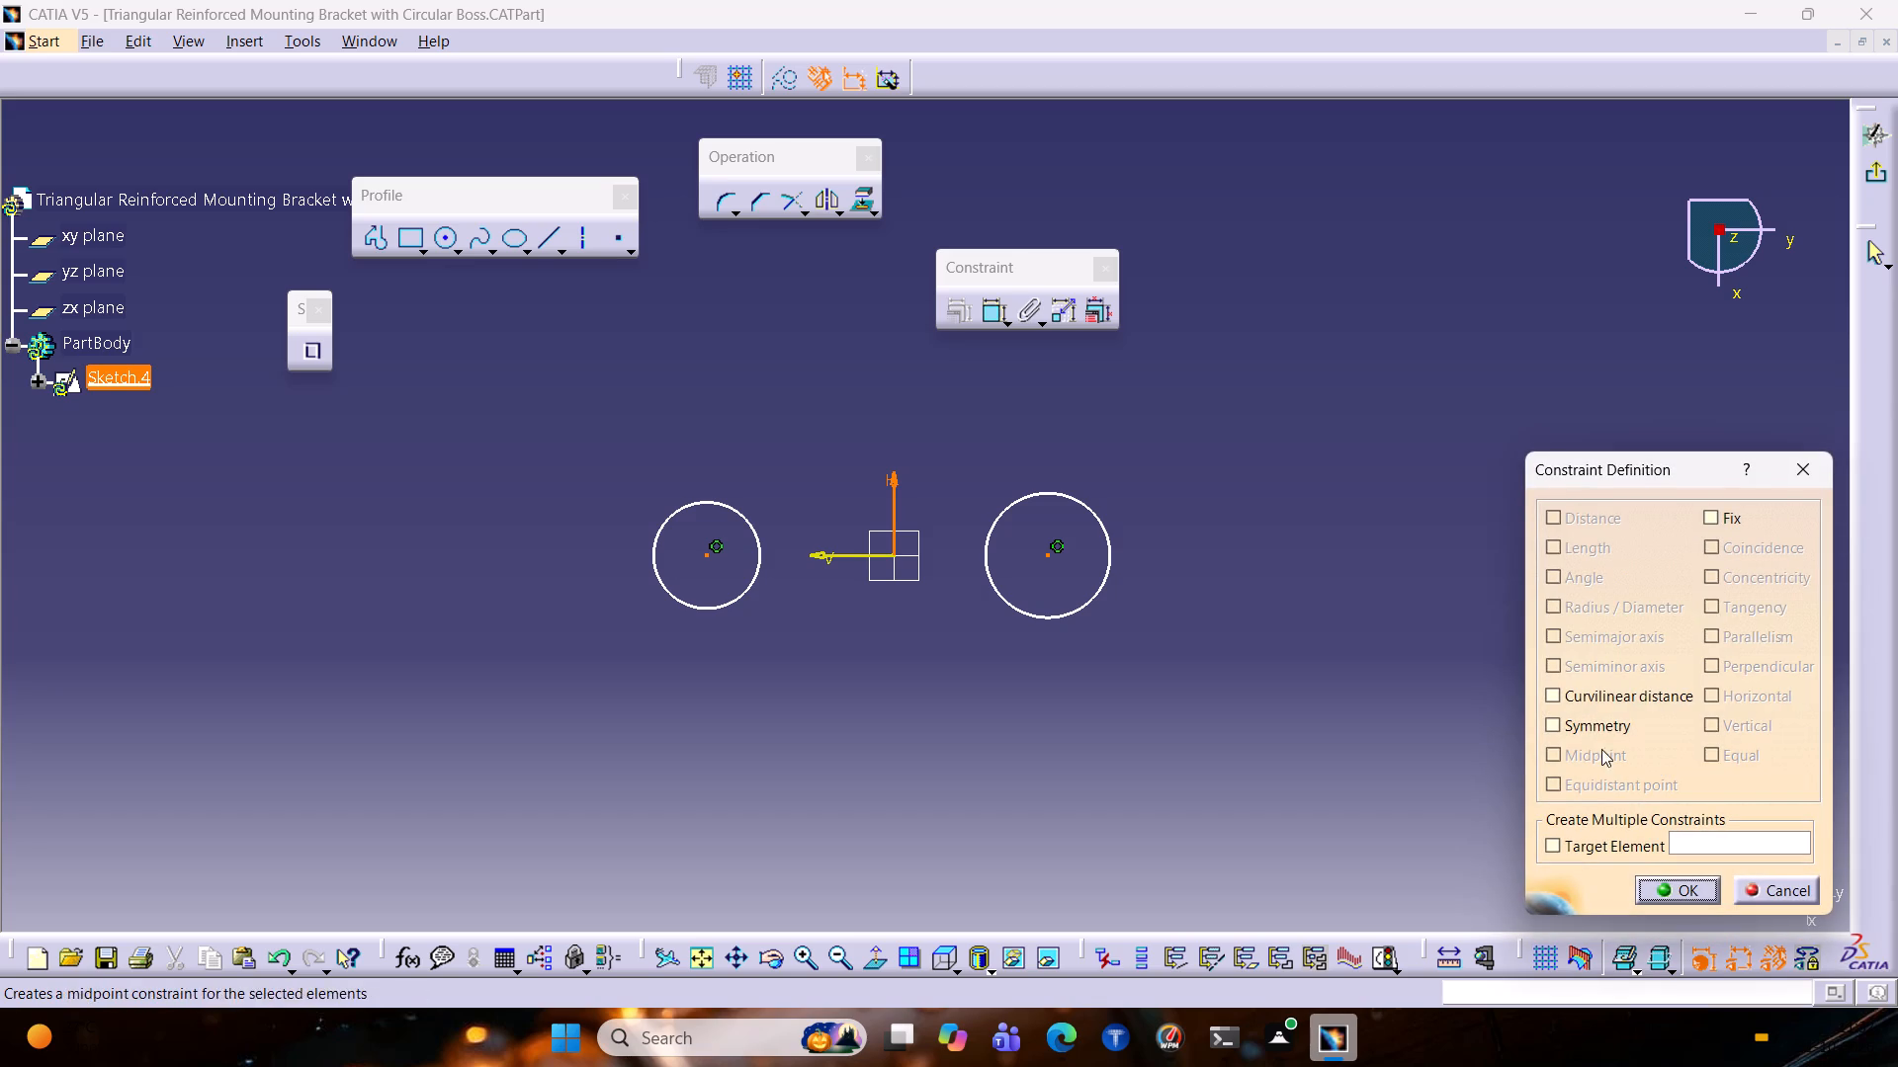
click(1596, 735)
click(1664, 908)
click(1665, 900)
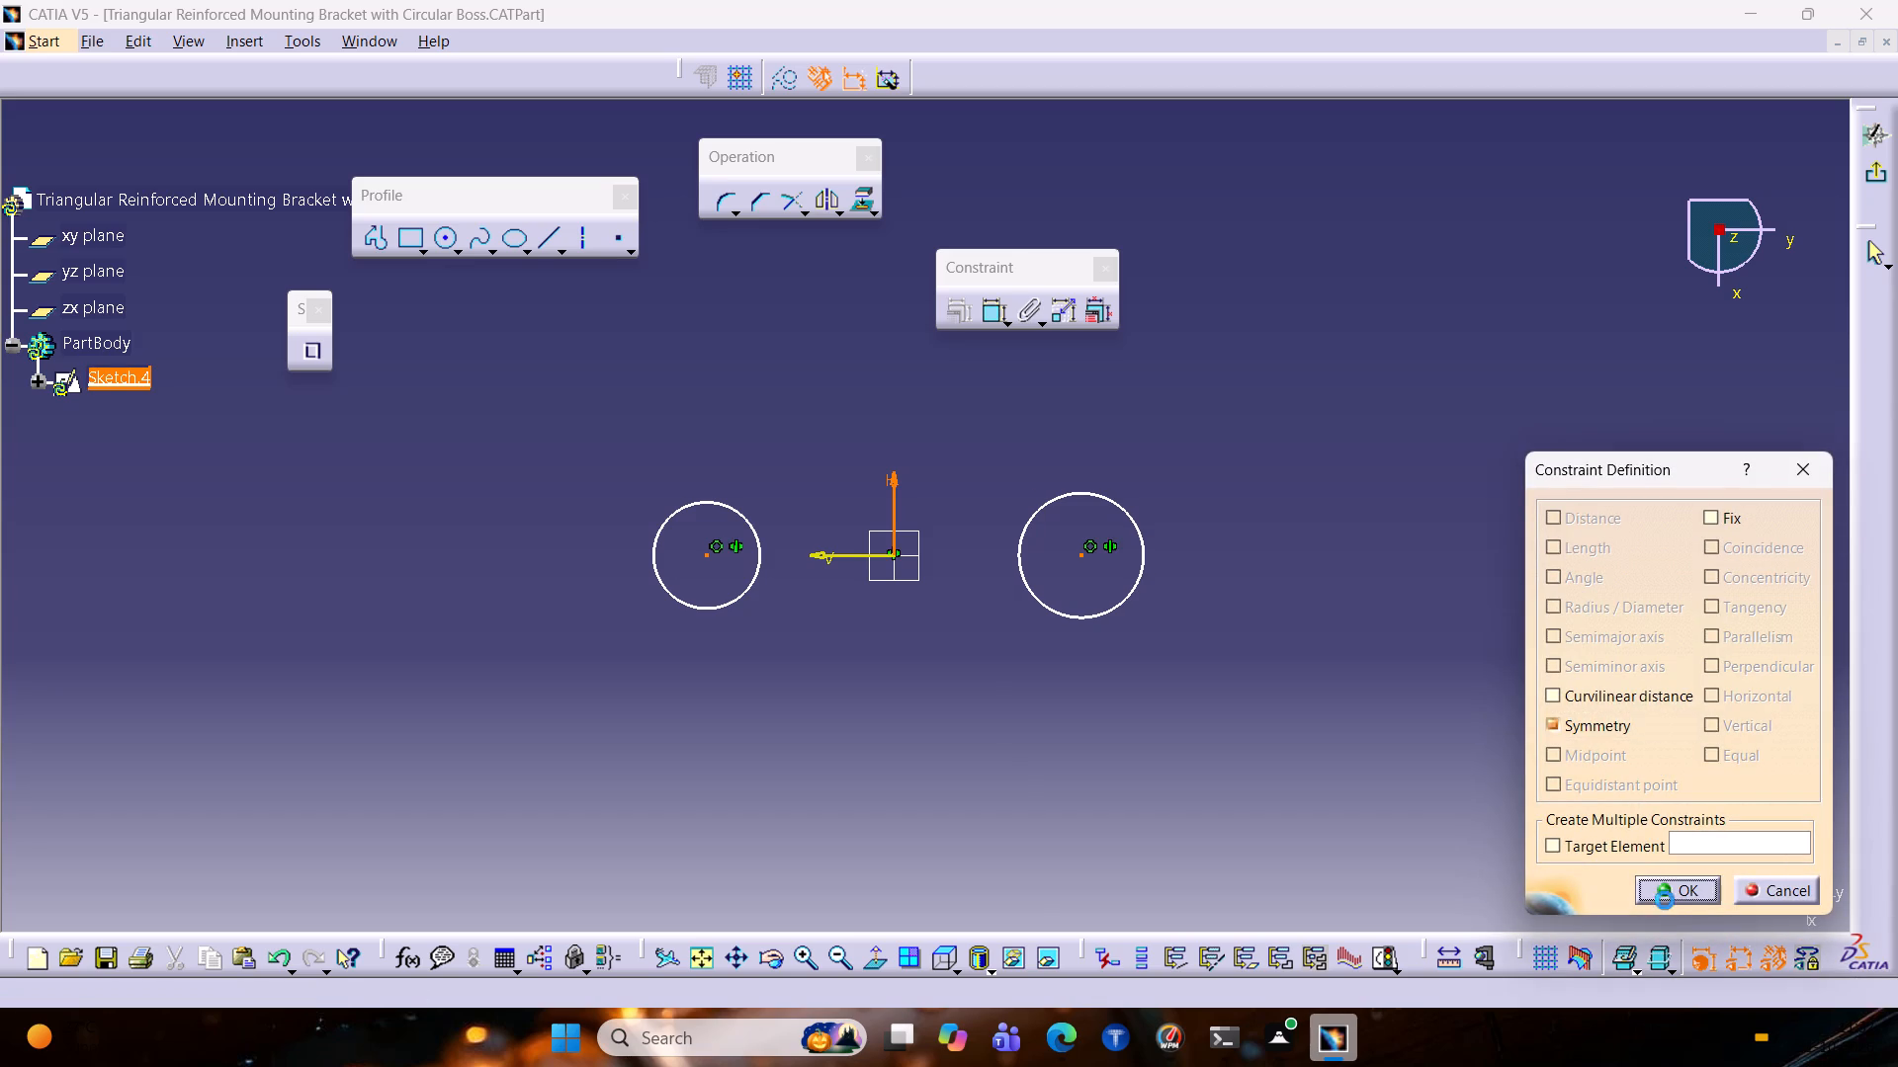
click(1386, 617)
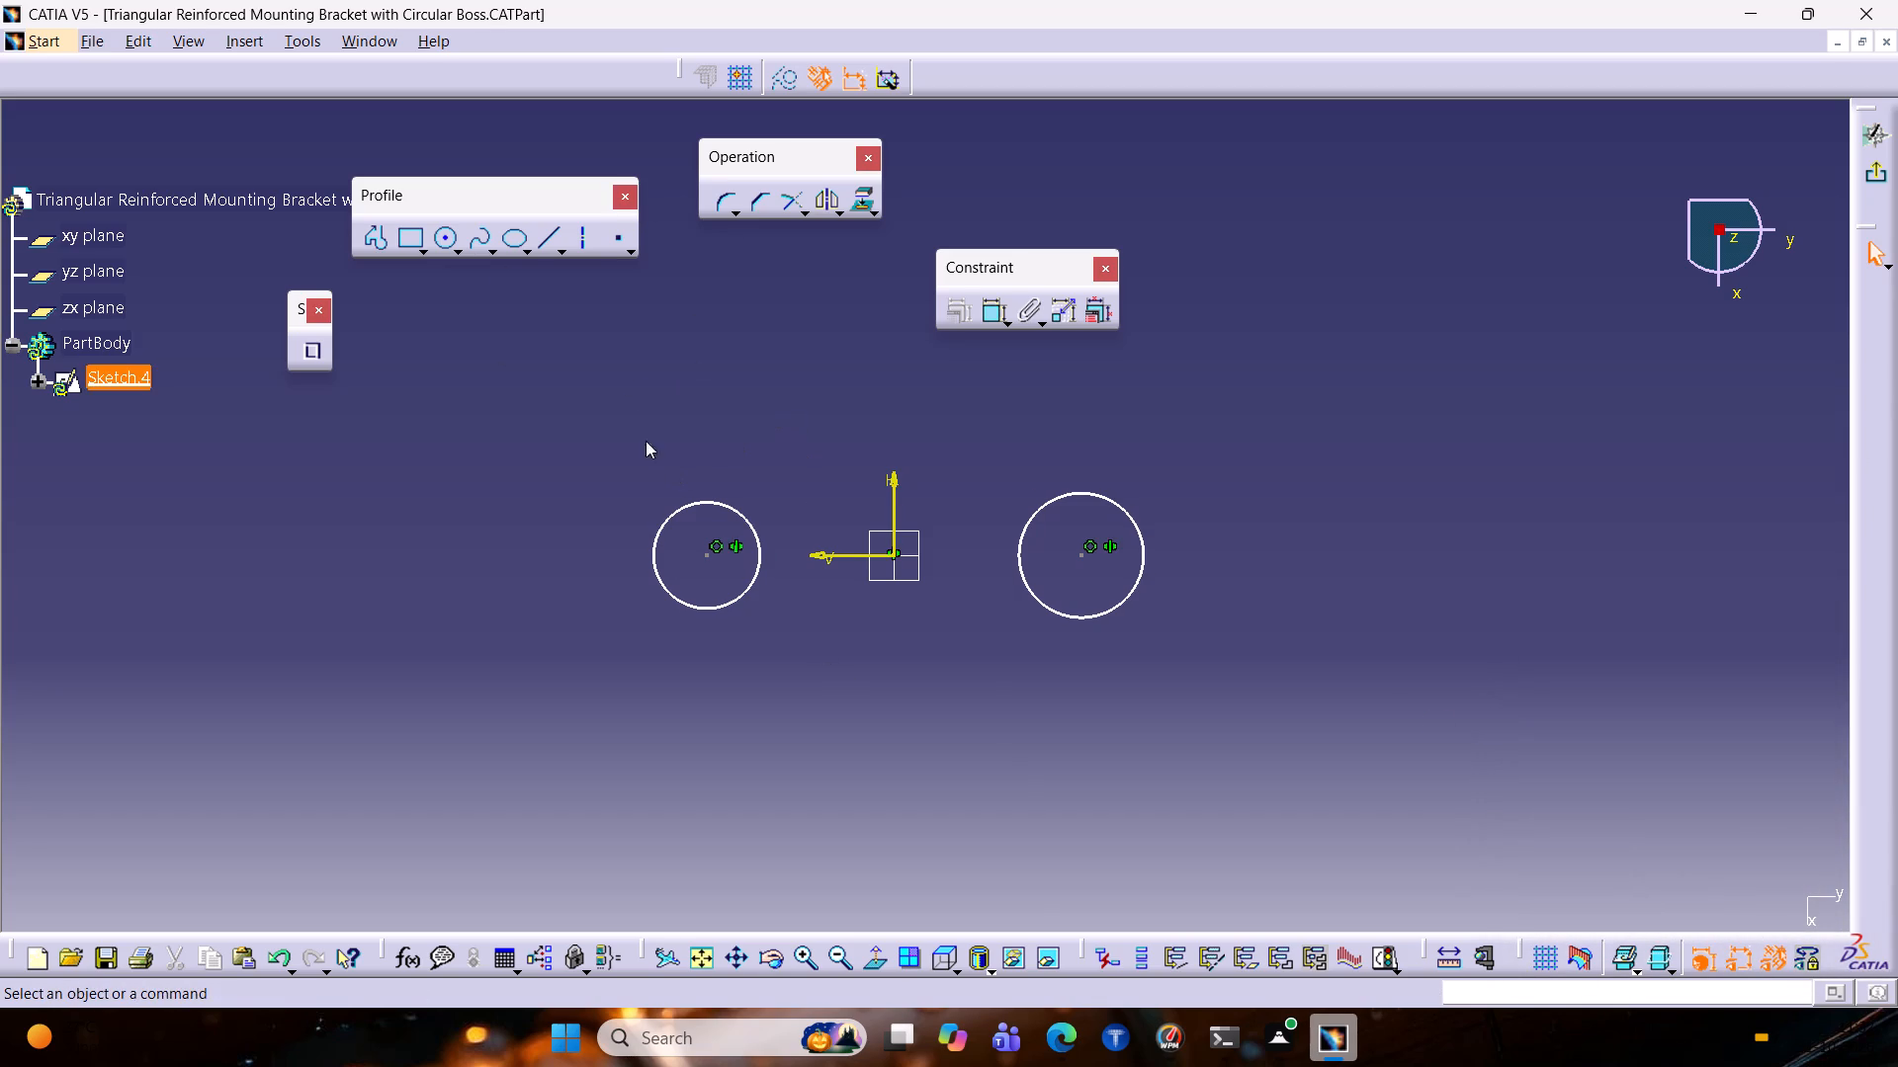
Draw a 60 mm line parallel to H, symmetric about the V axis at about V 74 mm, and move its dimension outward.
click(547, 241)
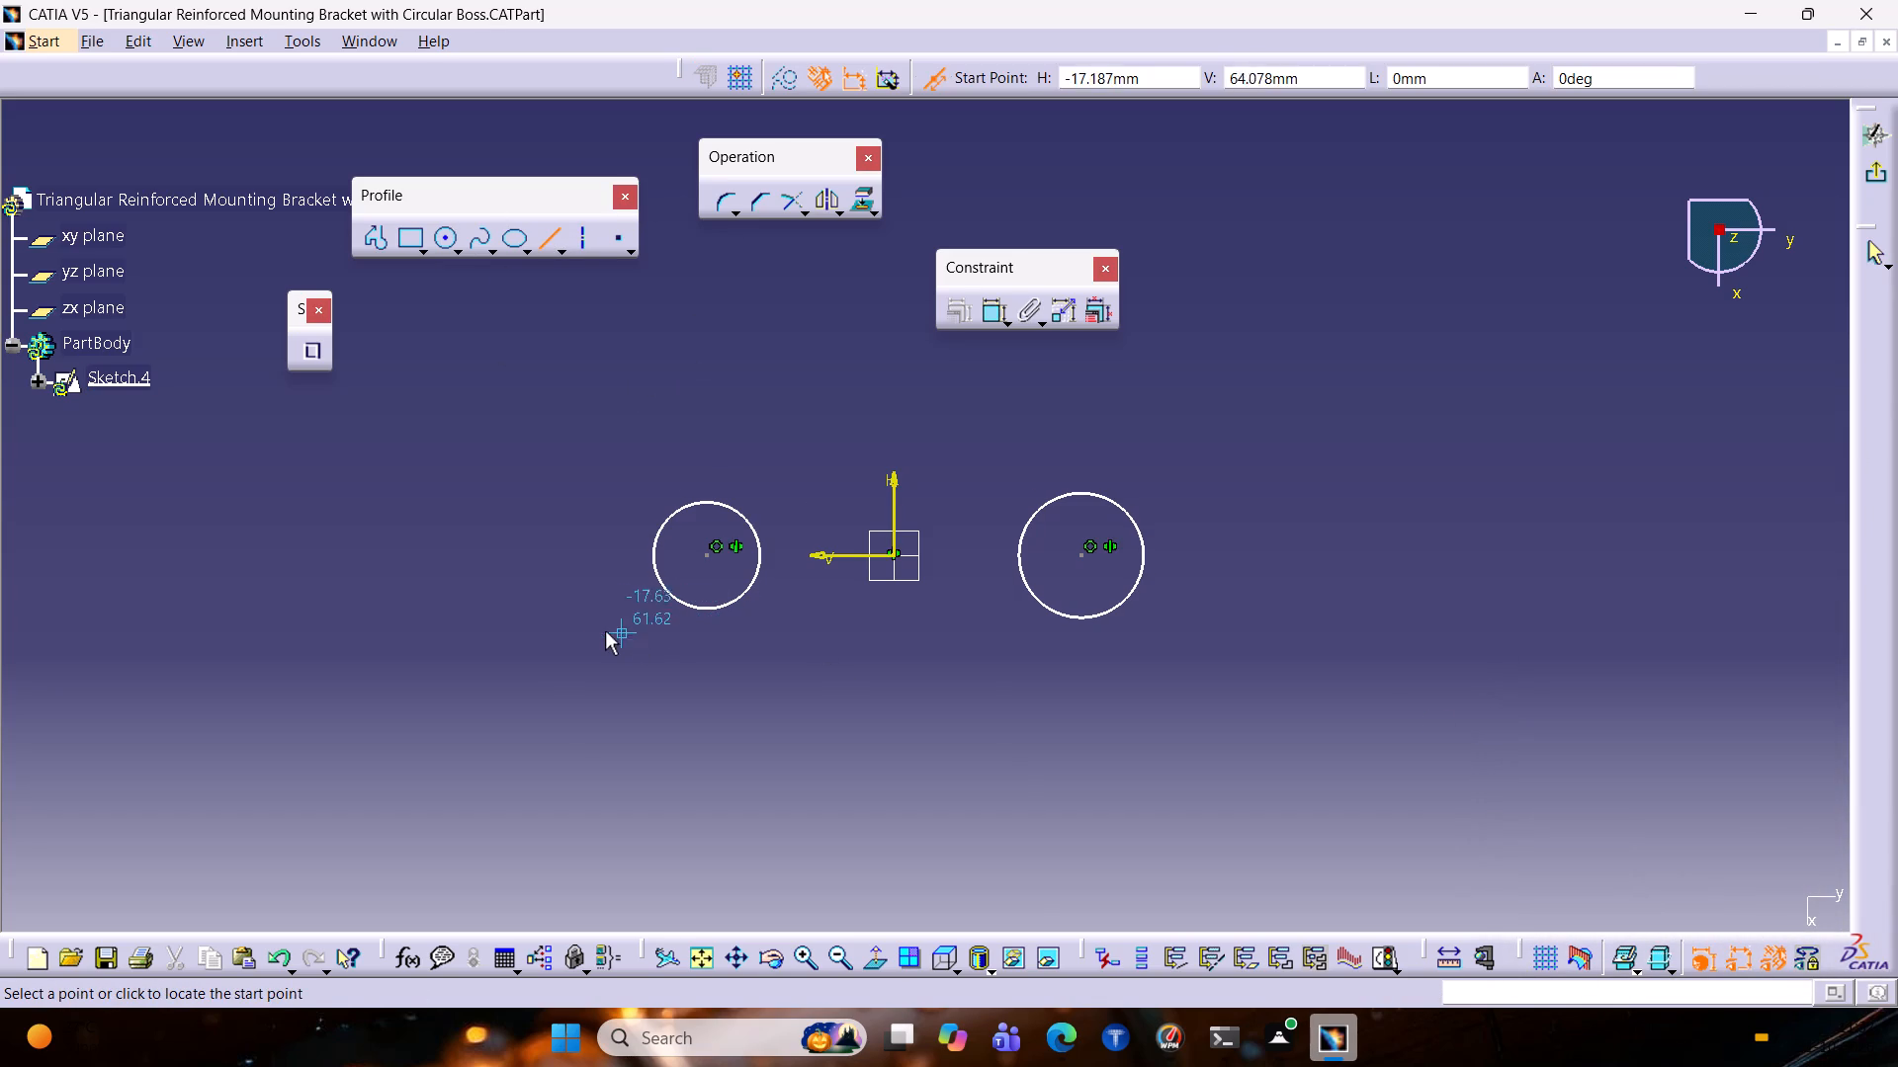
click(568, 554)
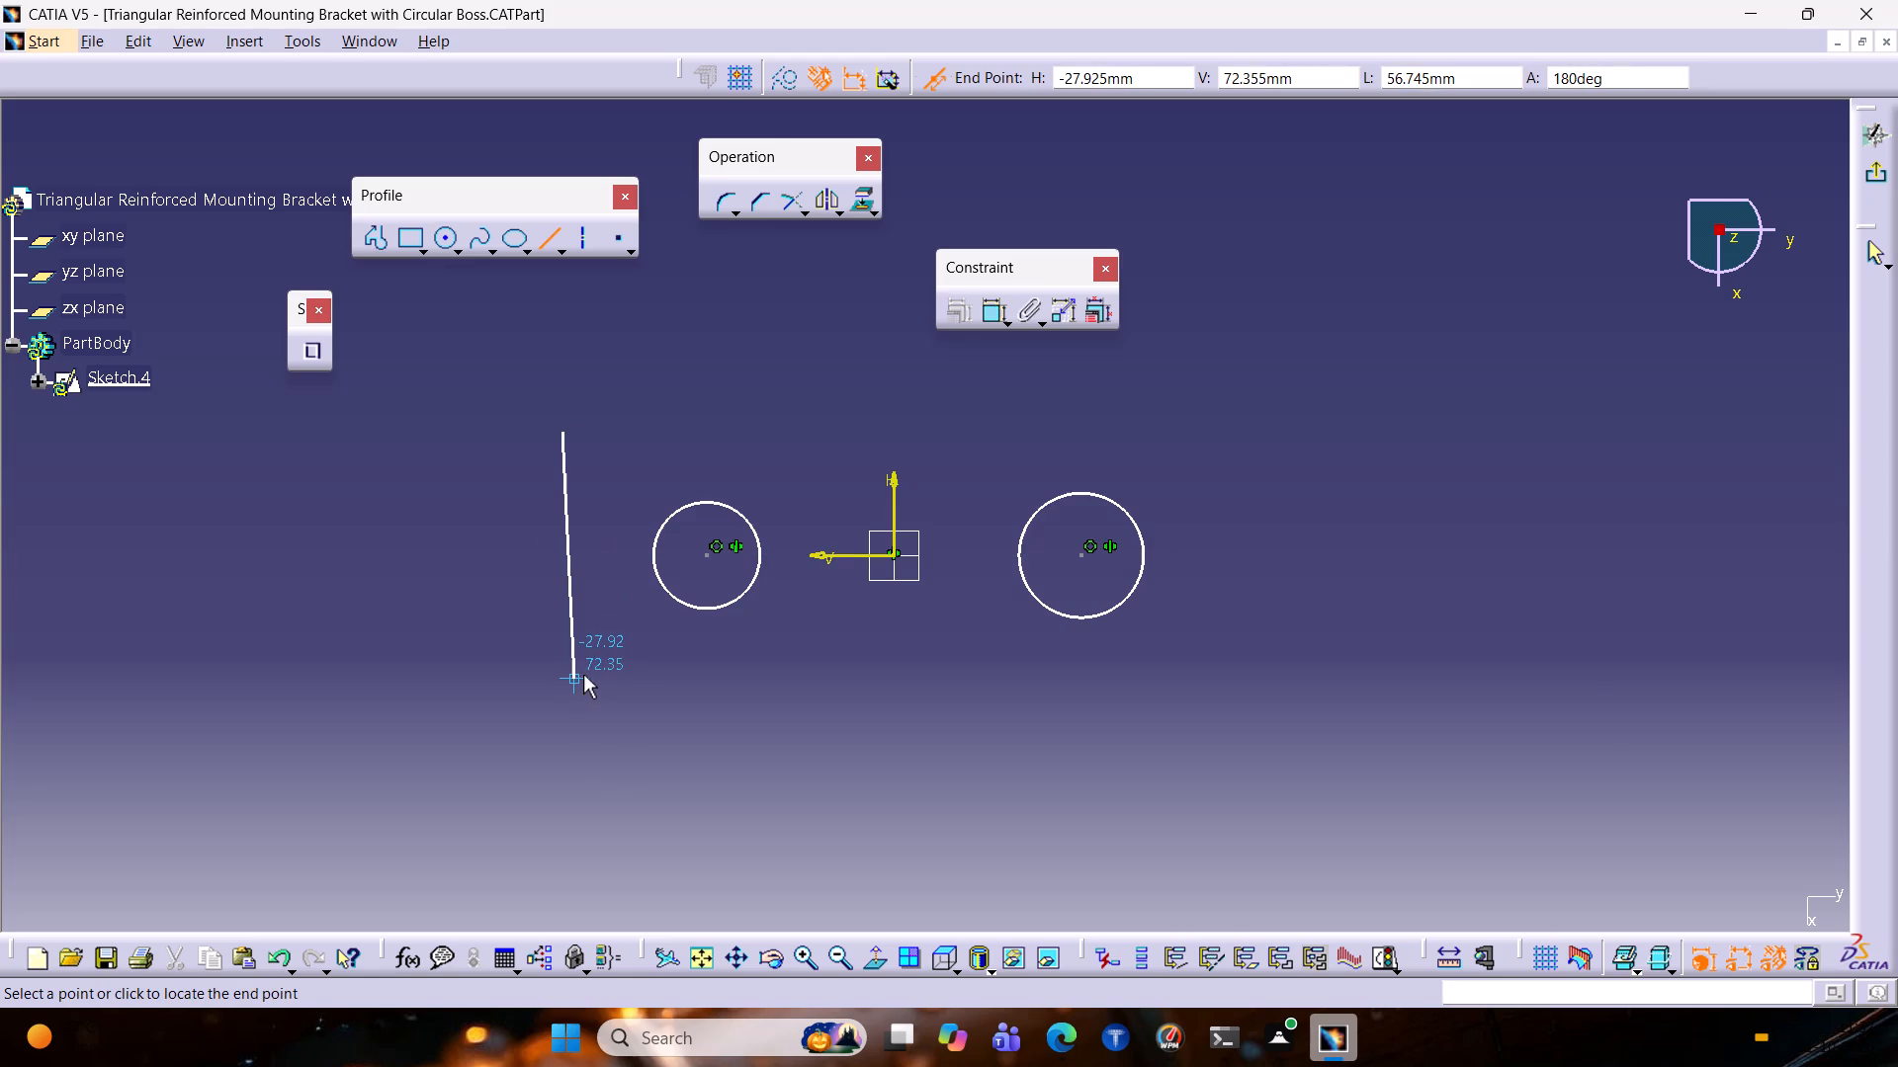
key(Tab)
key(Tab)
key(Tab)
key(Tab)
text(60)
key(Return)
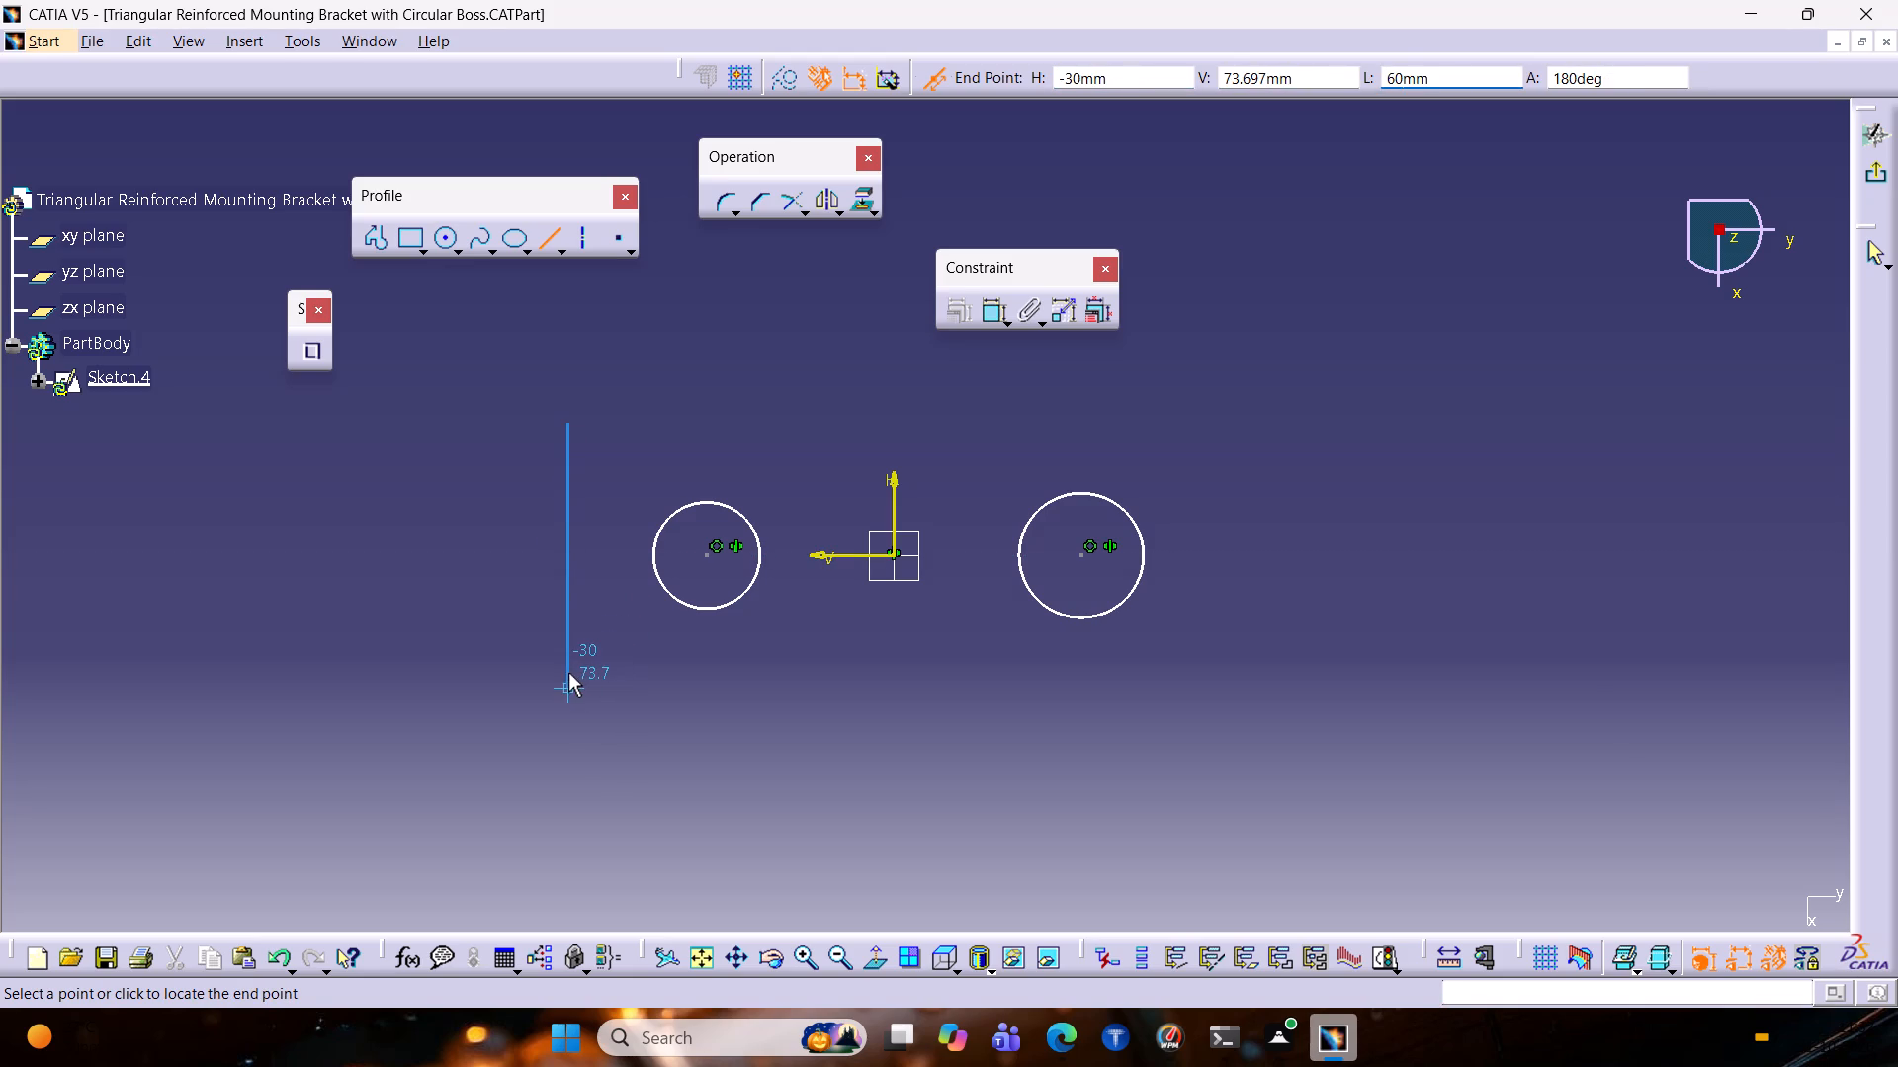
click(568, 673)
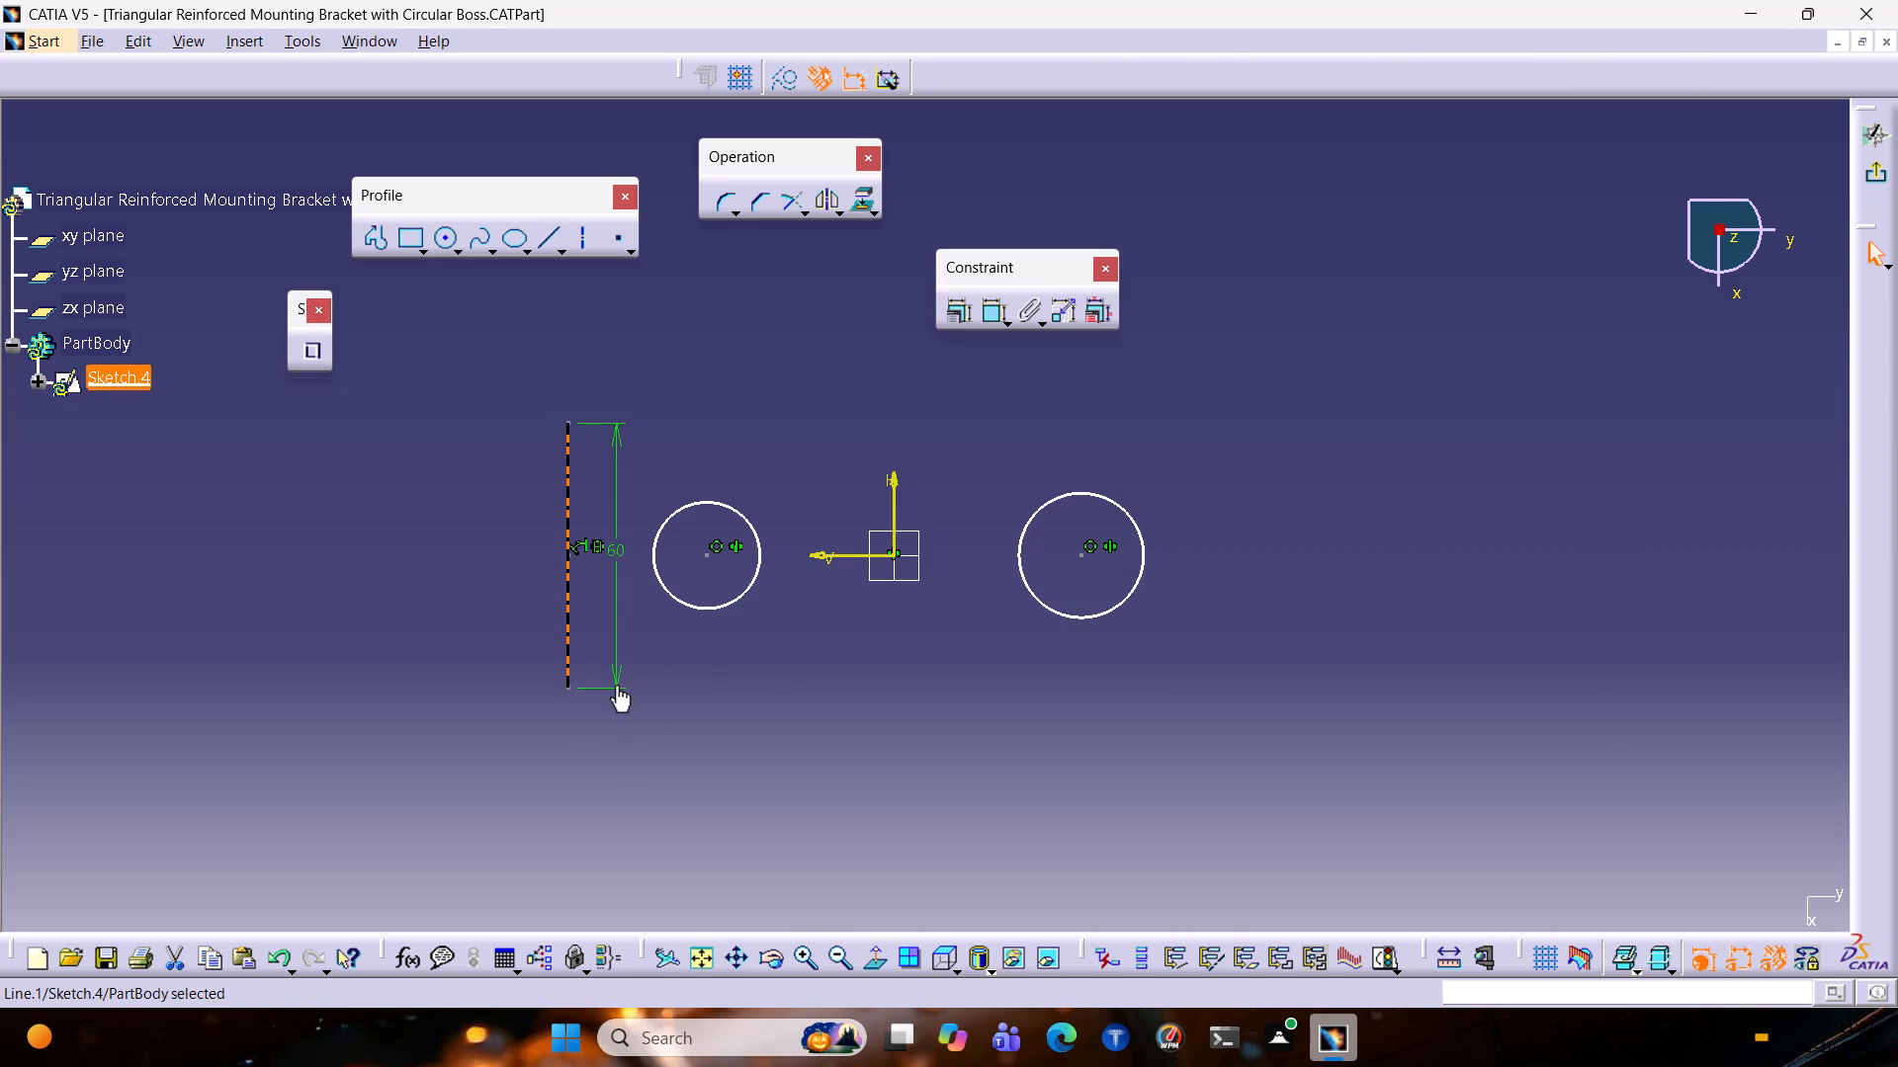
drag(615, 678, 259, 668)
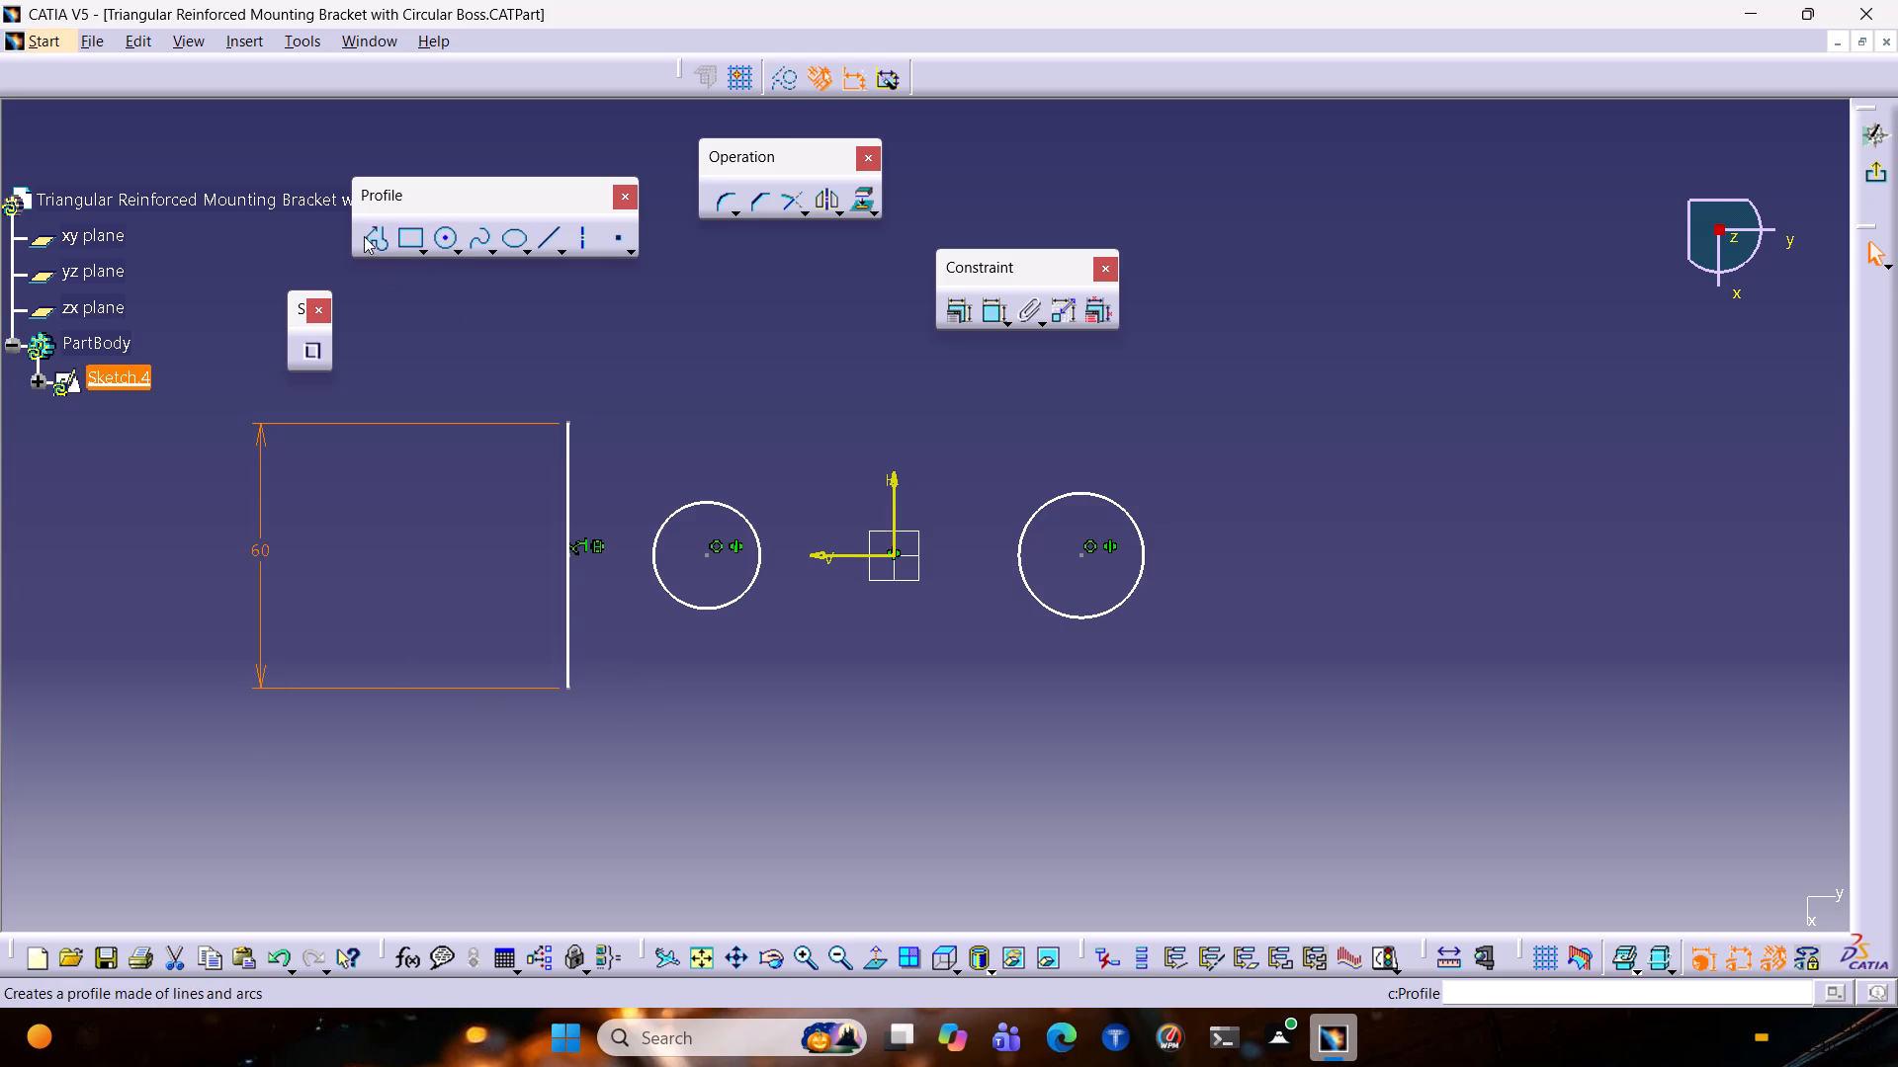
Complete the plate outline with a Profile from the 60 mm line's negative-H end, its first segment 135 mm long, closing at the other end.
click(371, 245)
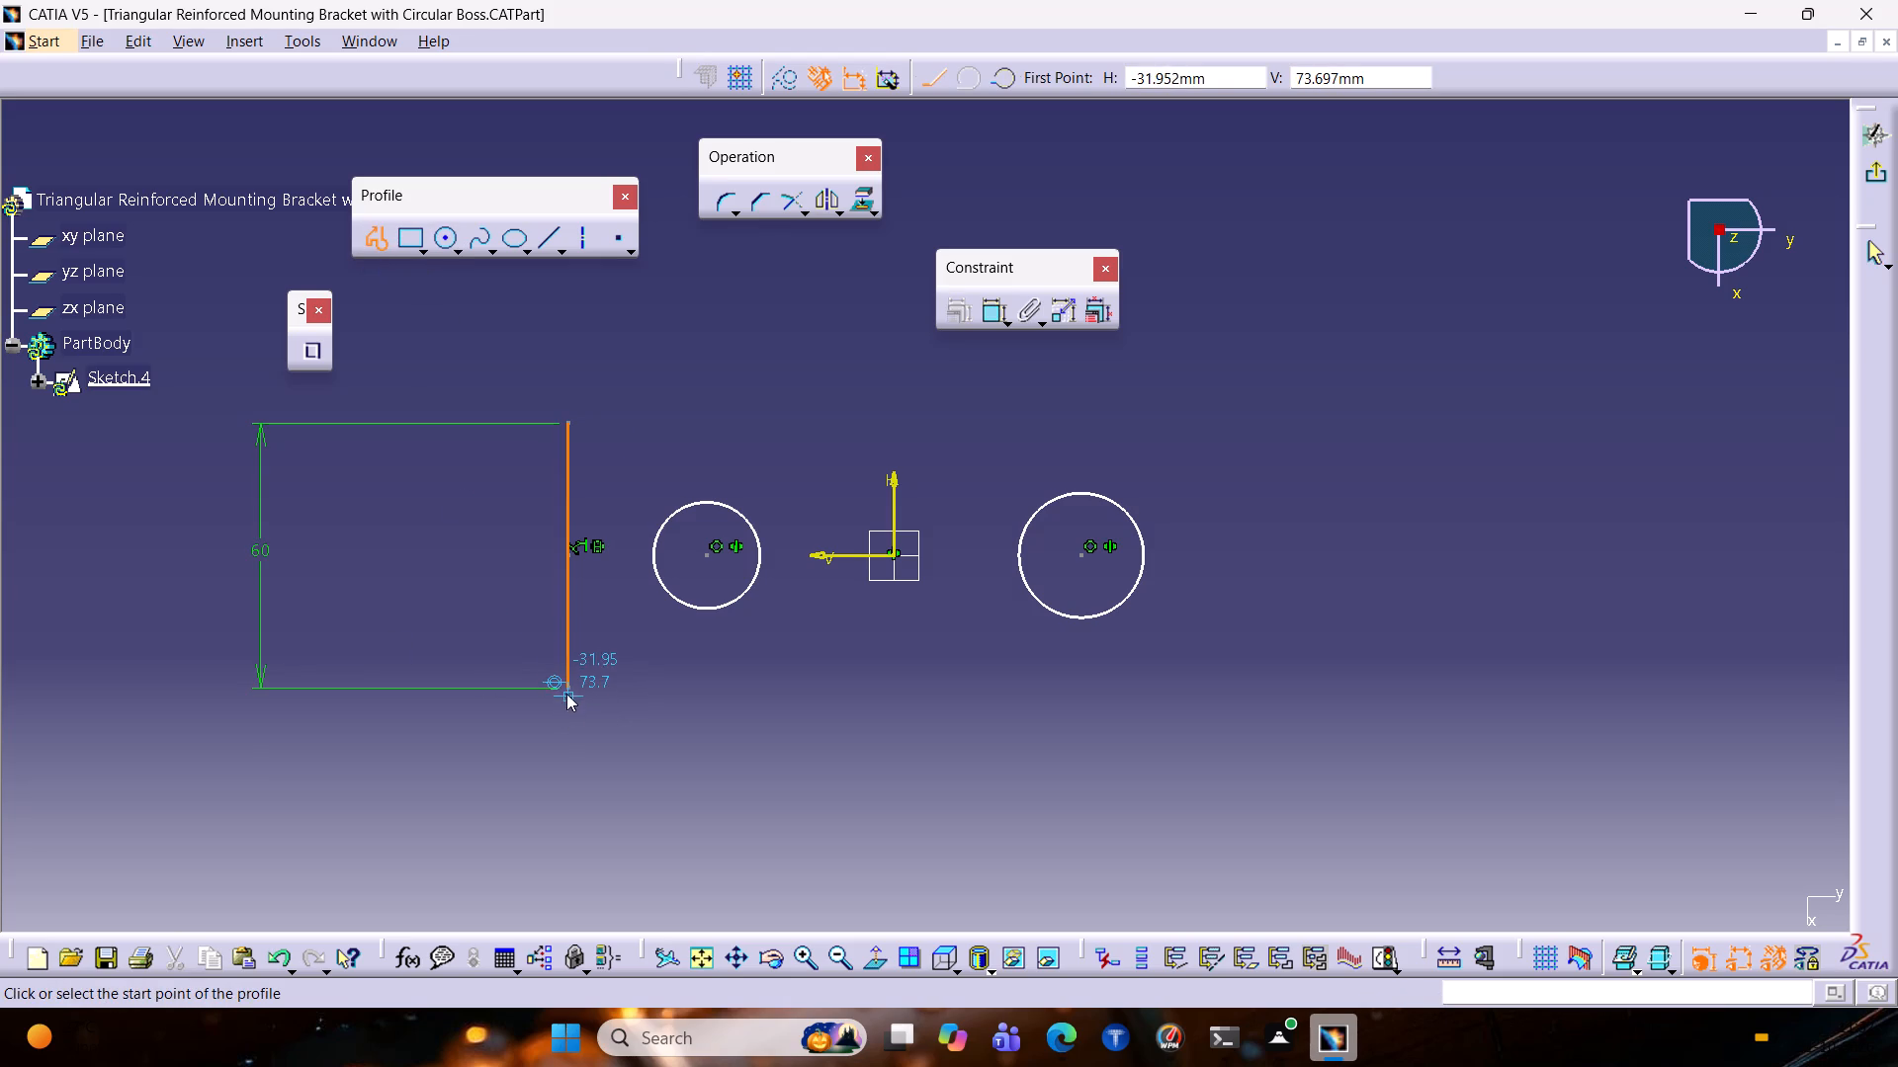
click(568, 689)
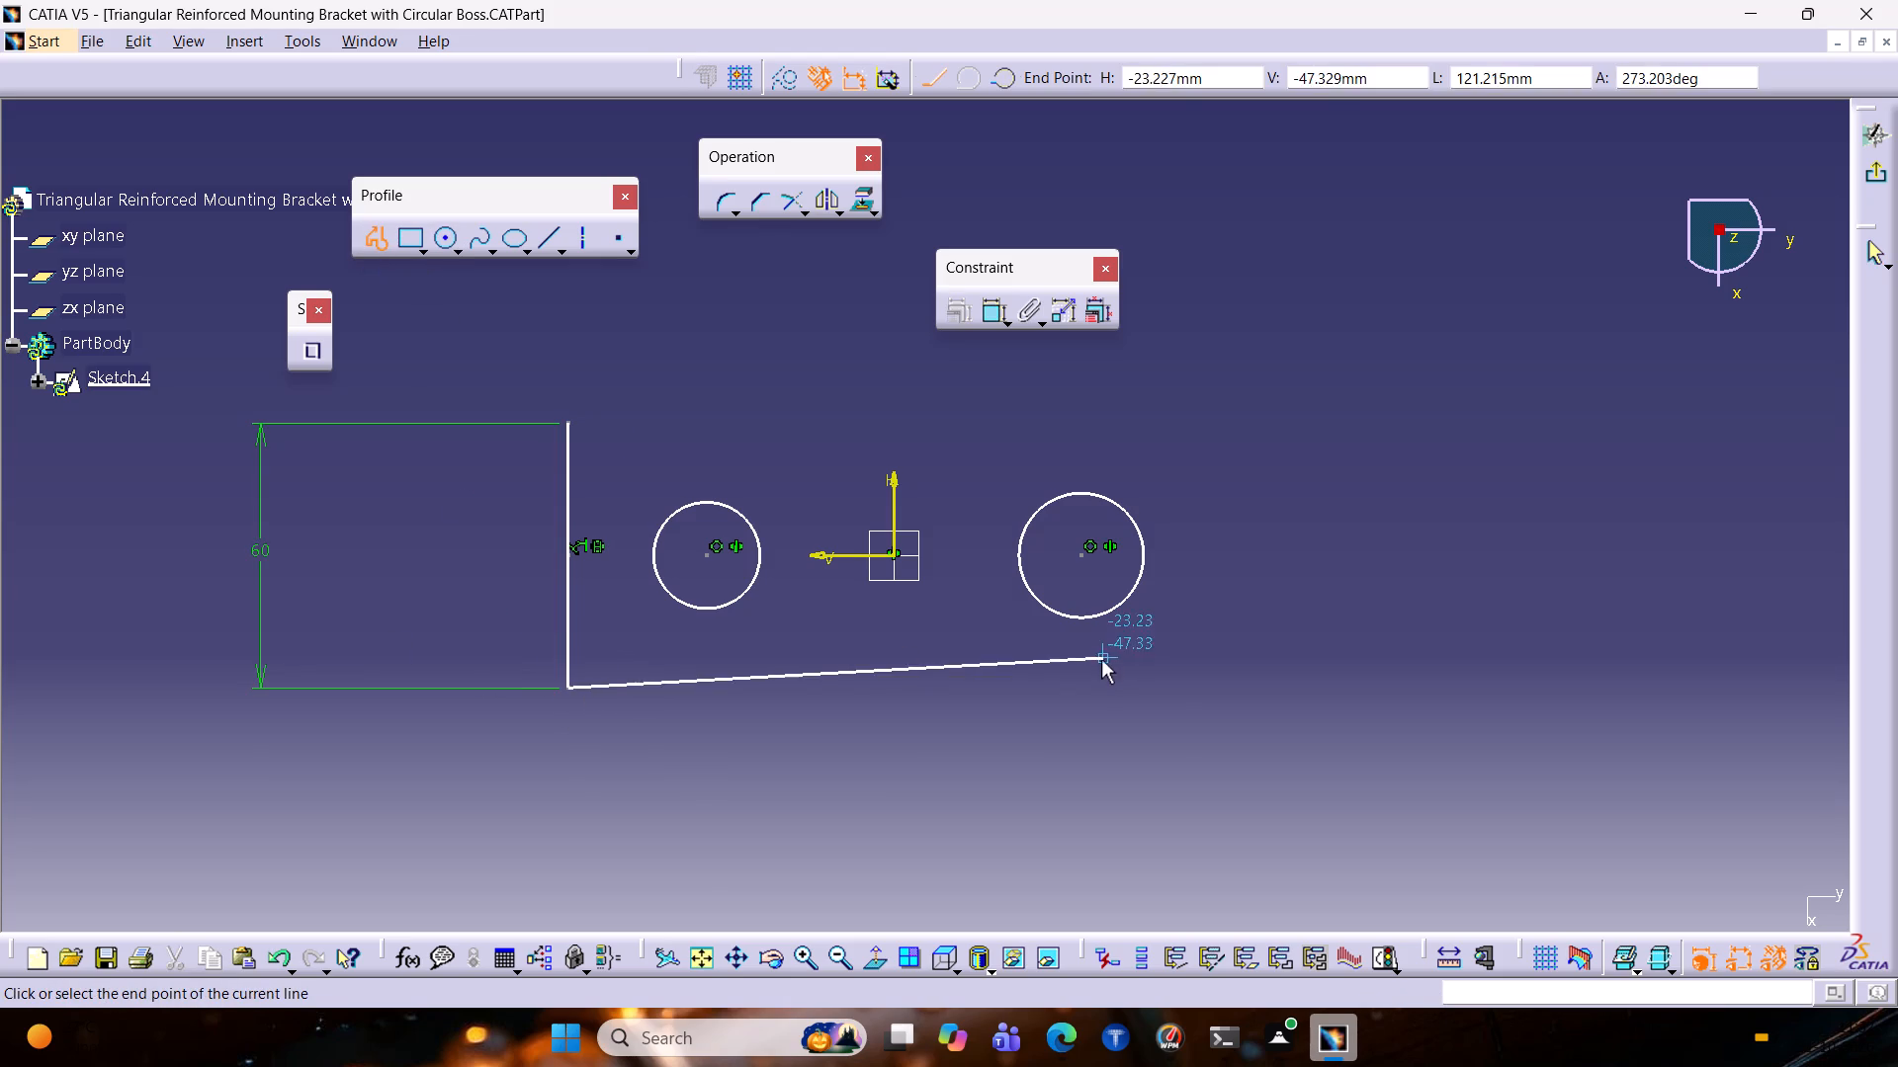
key(Tab)
key(Tab)
key(Tab)
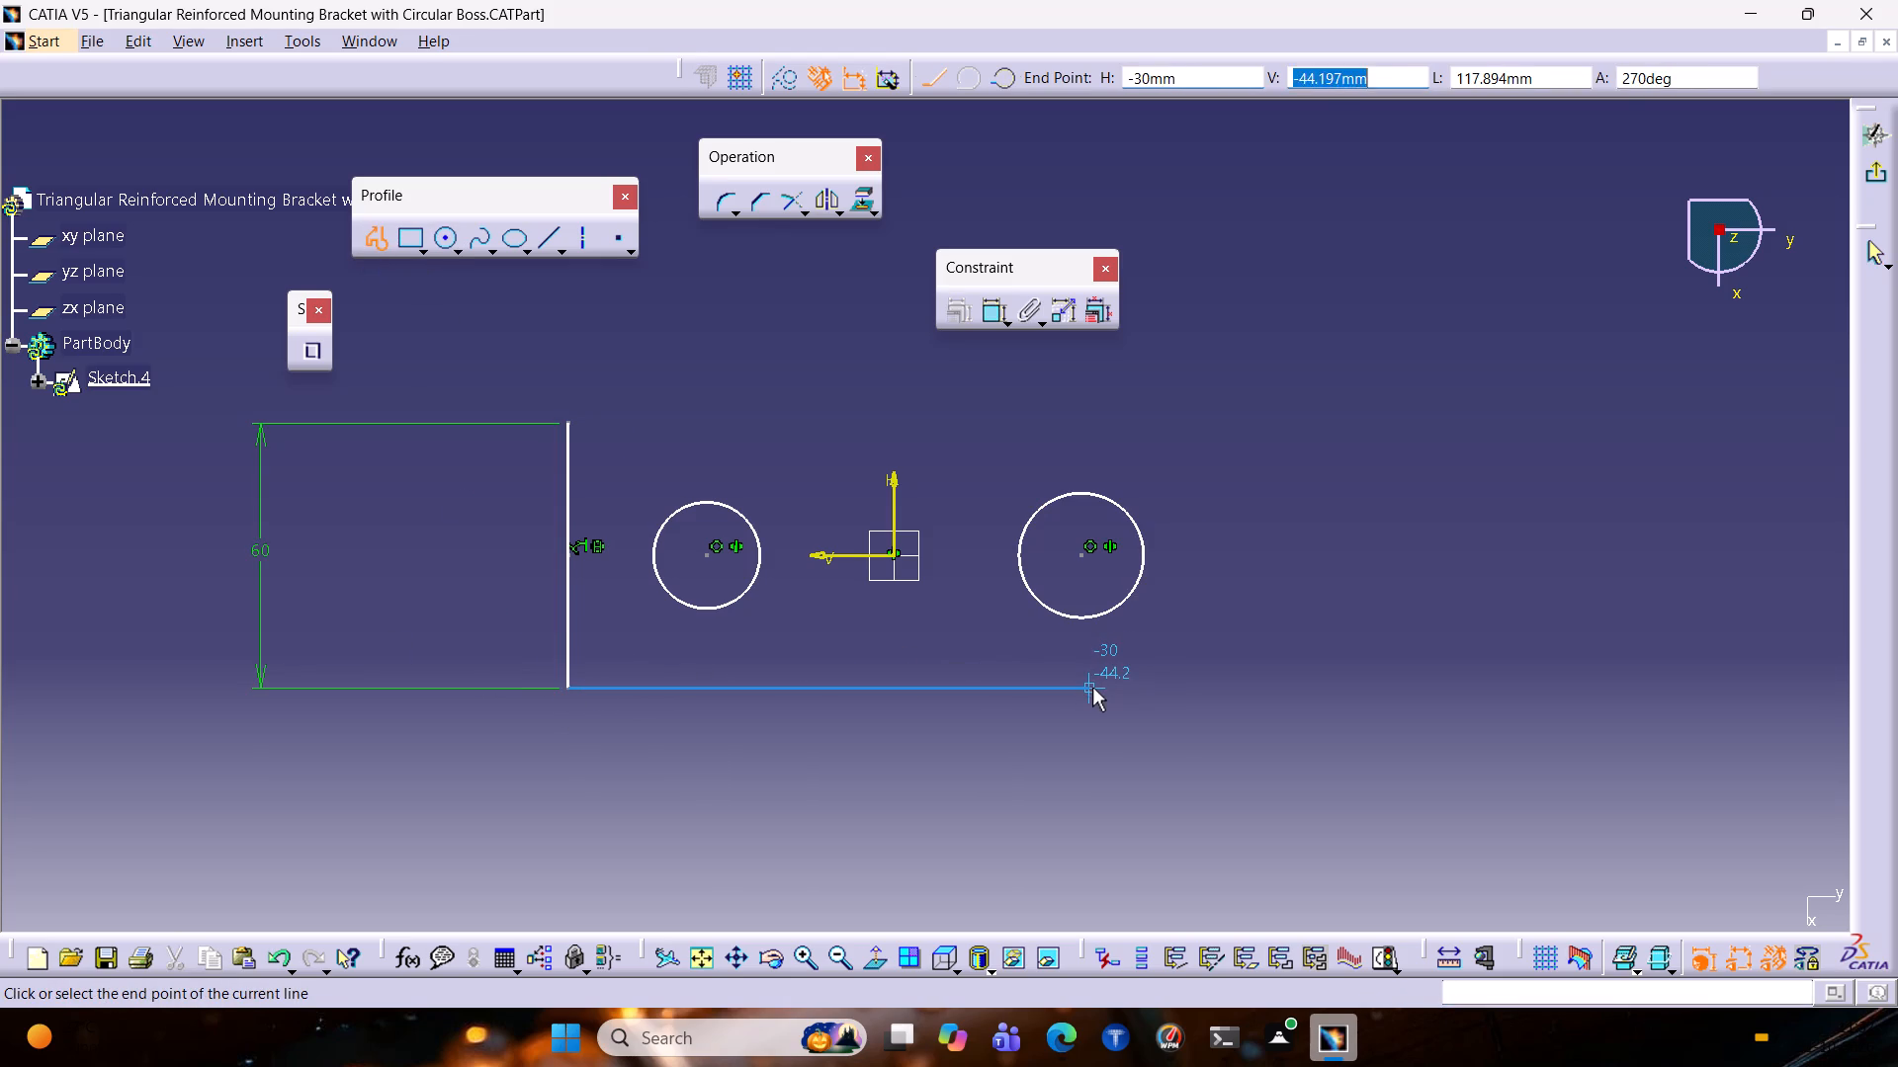
key(Tab)
text(135)
key(Return)
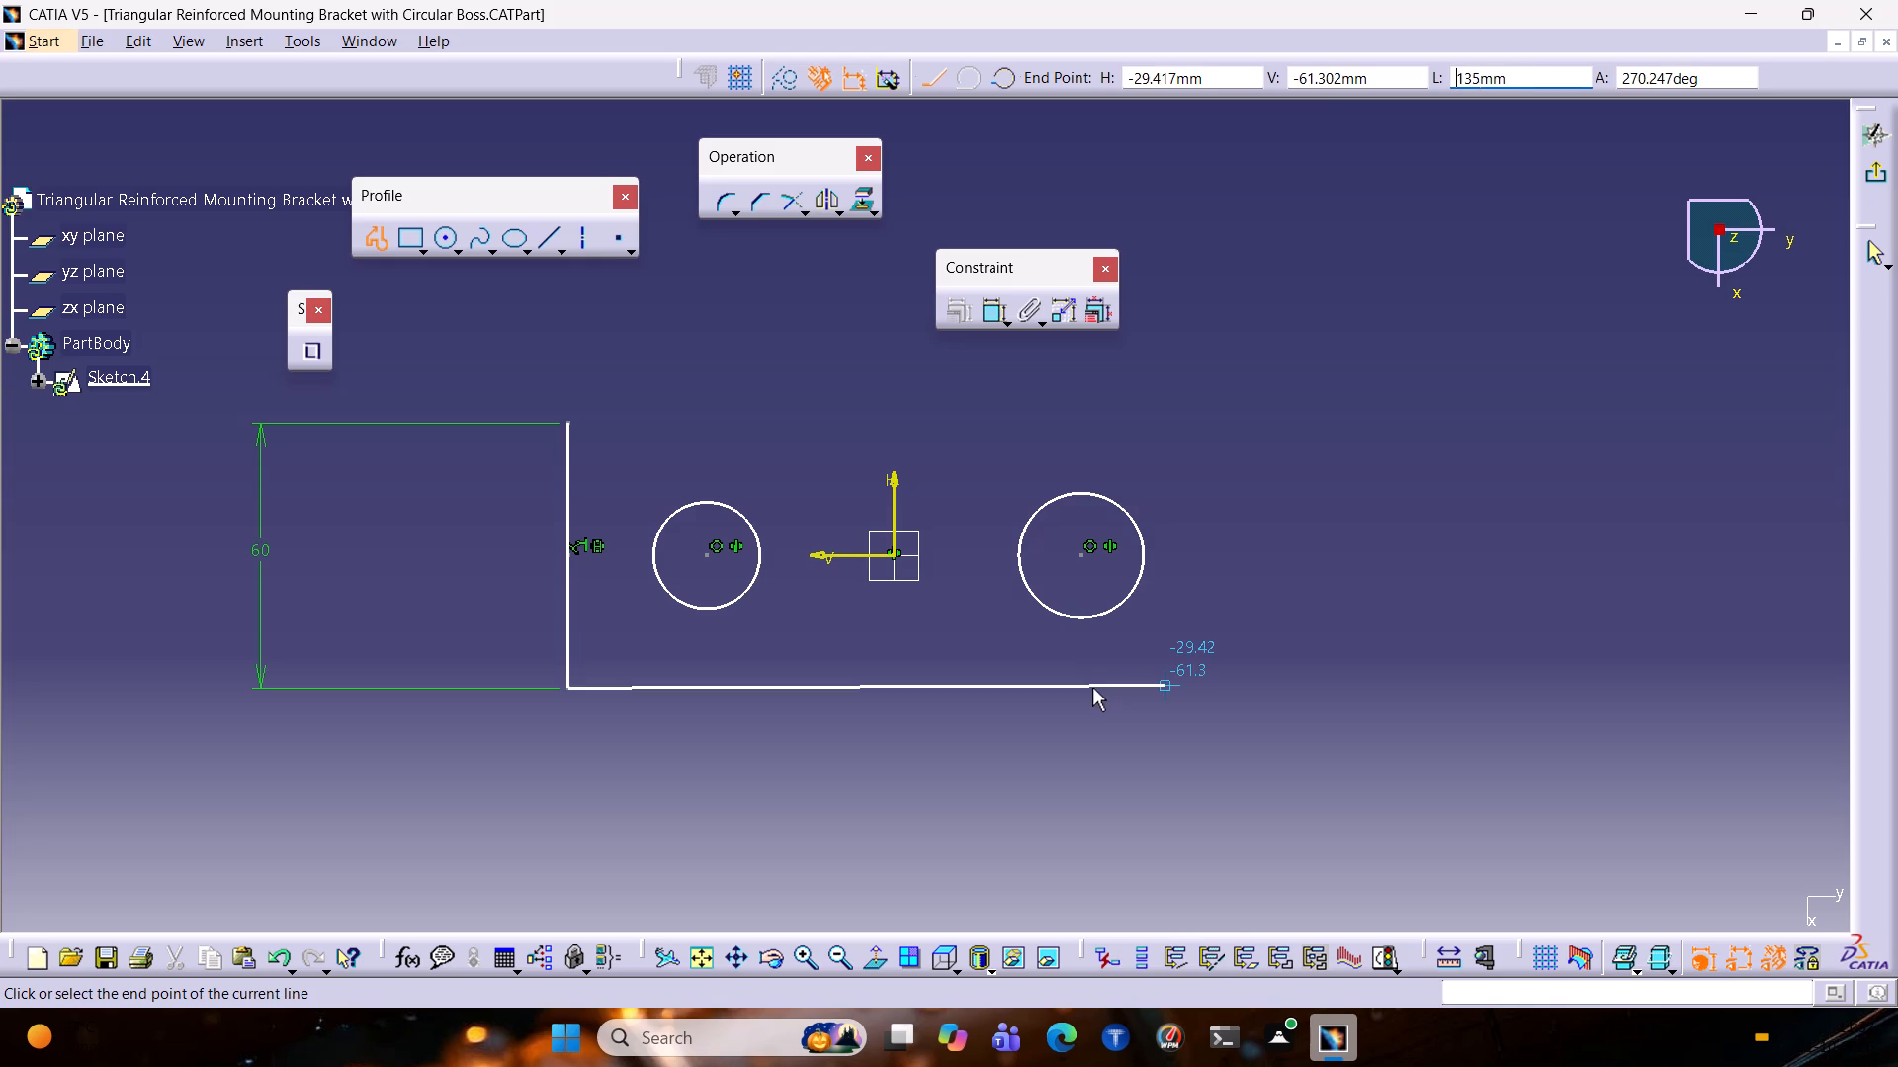
click(1166, 688)
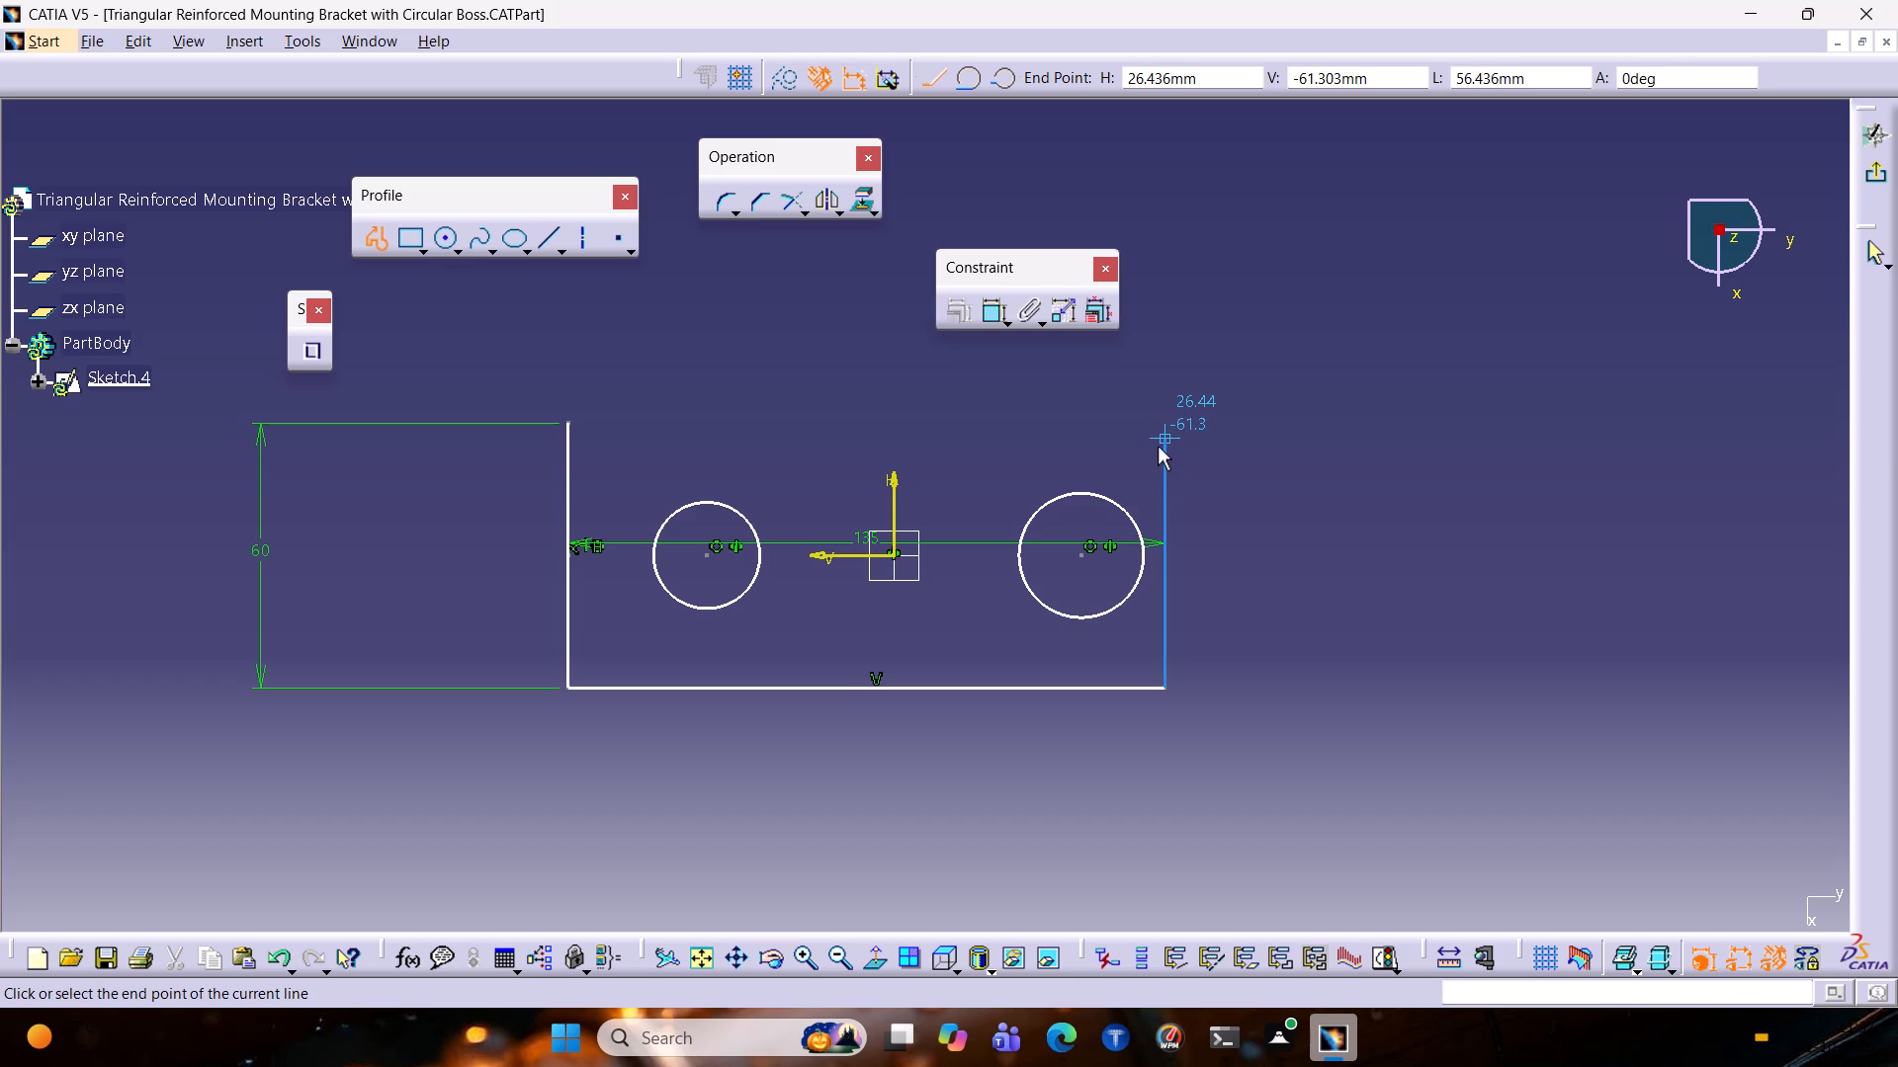
click(1158, 443)
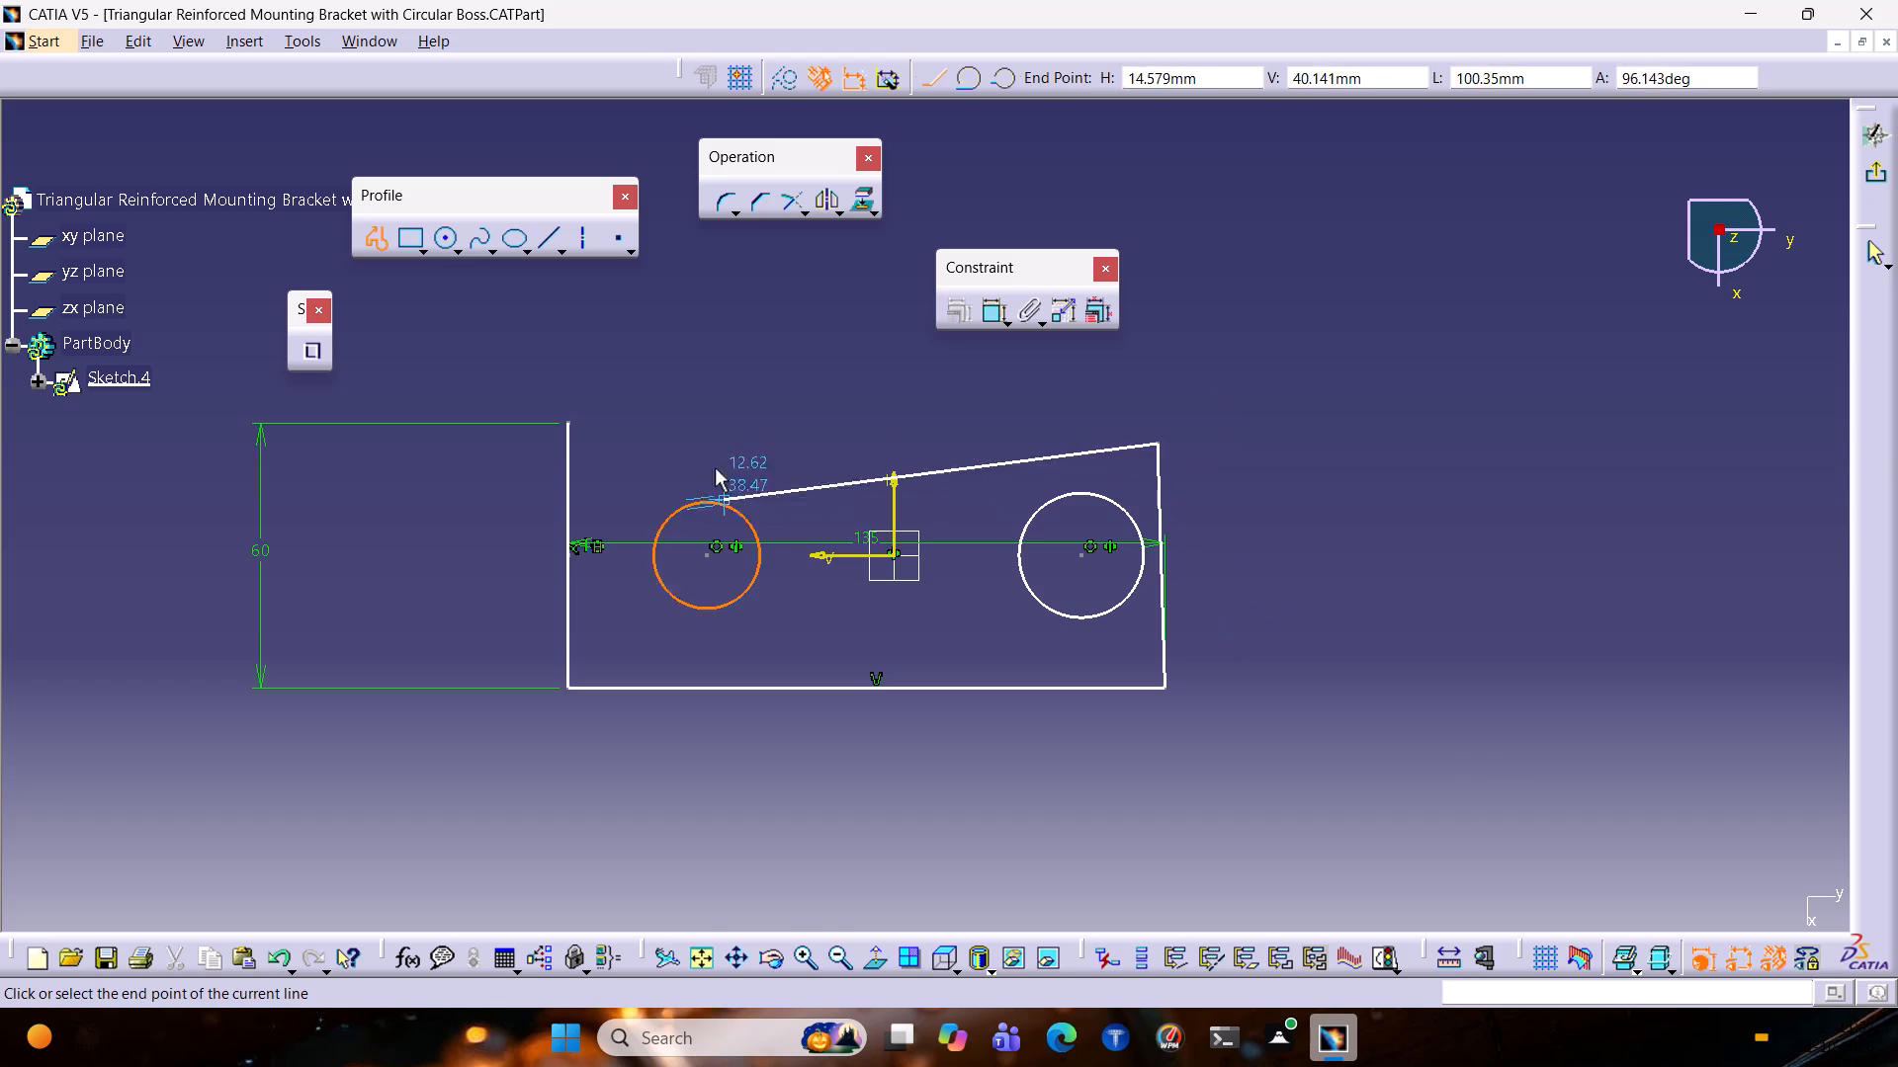
click(568, 423)
key(Escape)
key(Escape)
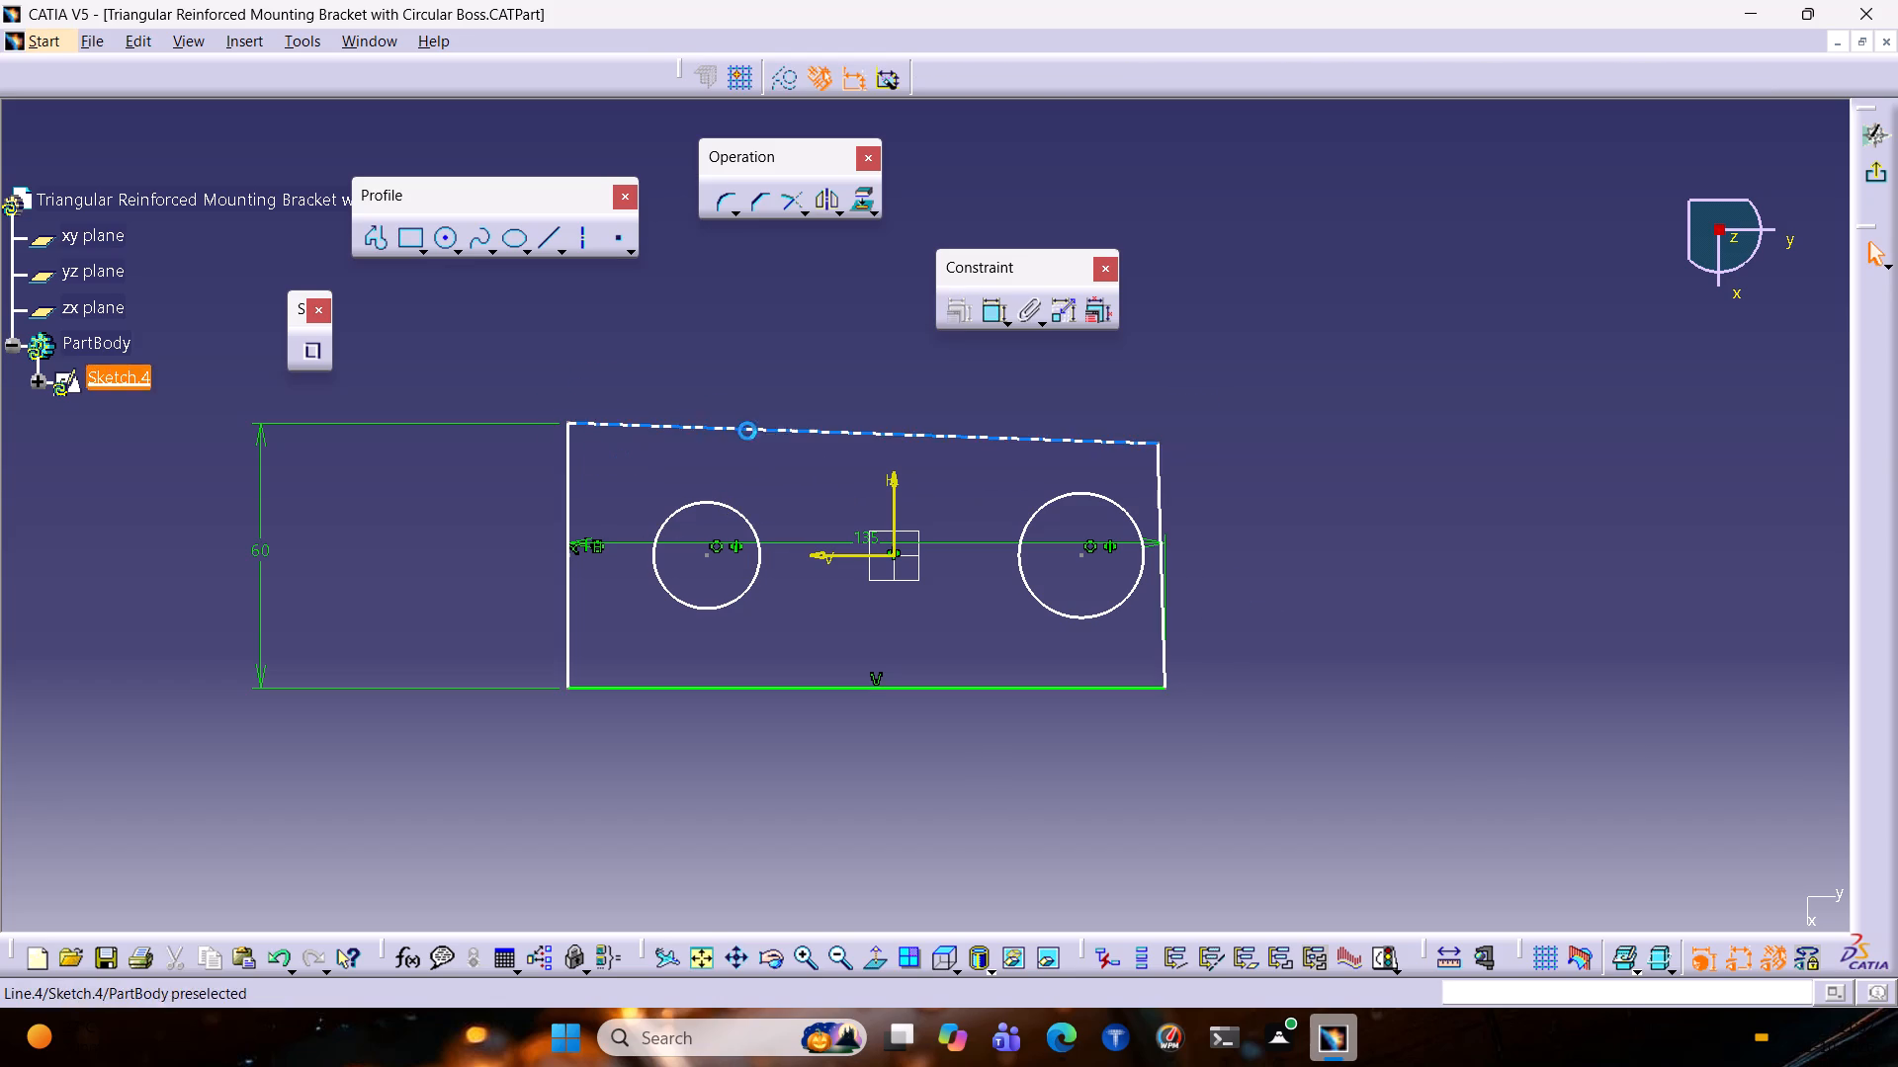
Apply a Vertical constraint to the slanted long edge on the positive-H side of the outline.
click(766, 429)
click(952, 309)
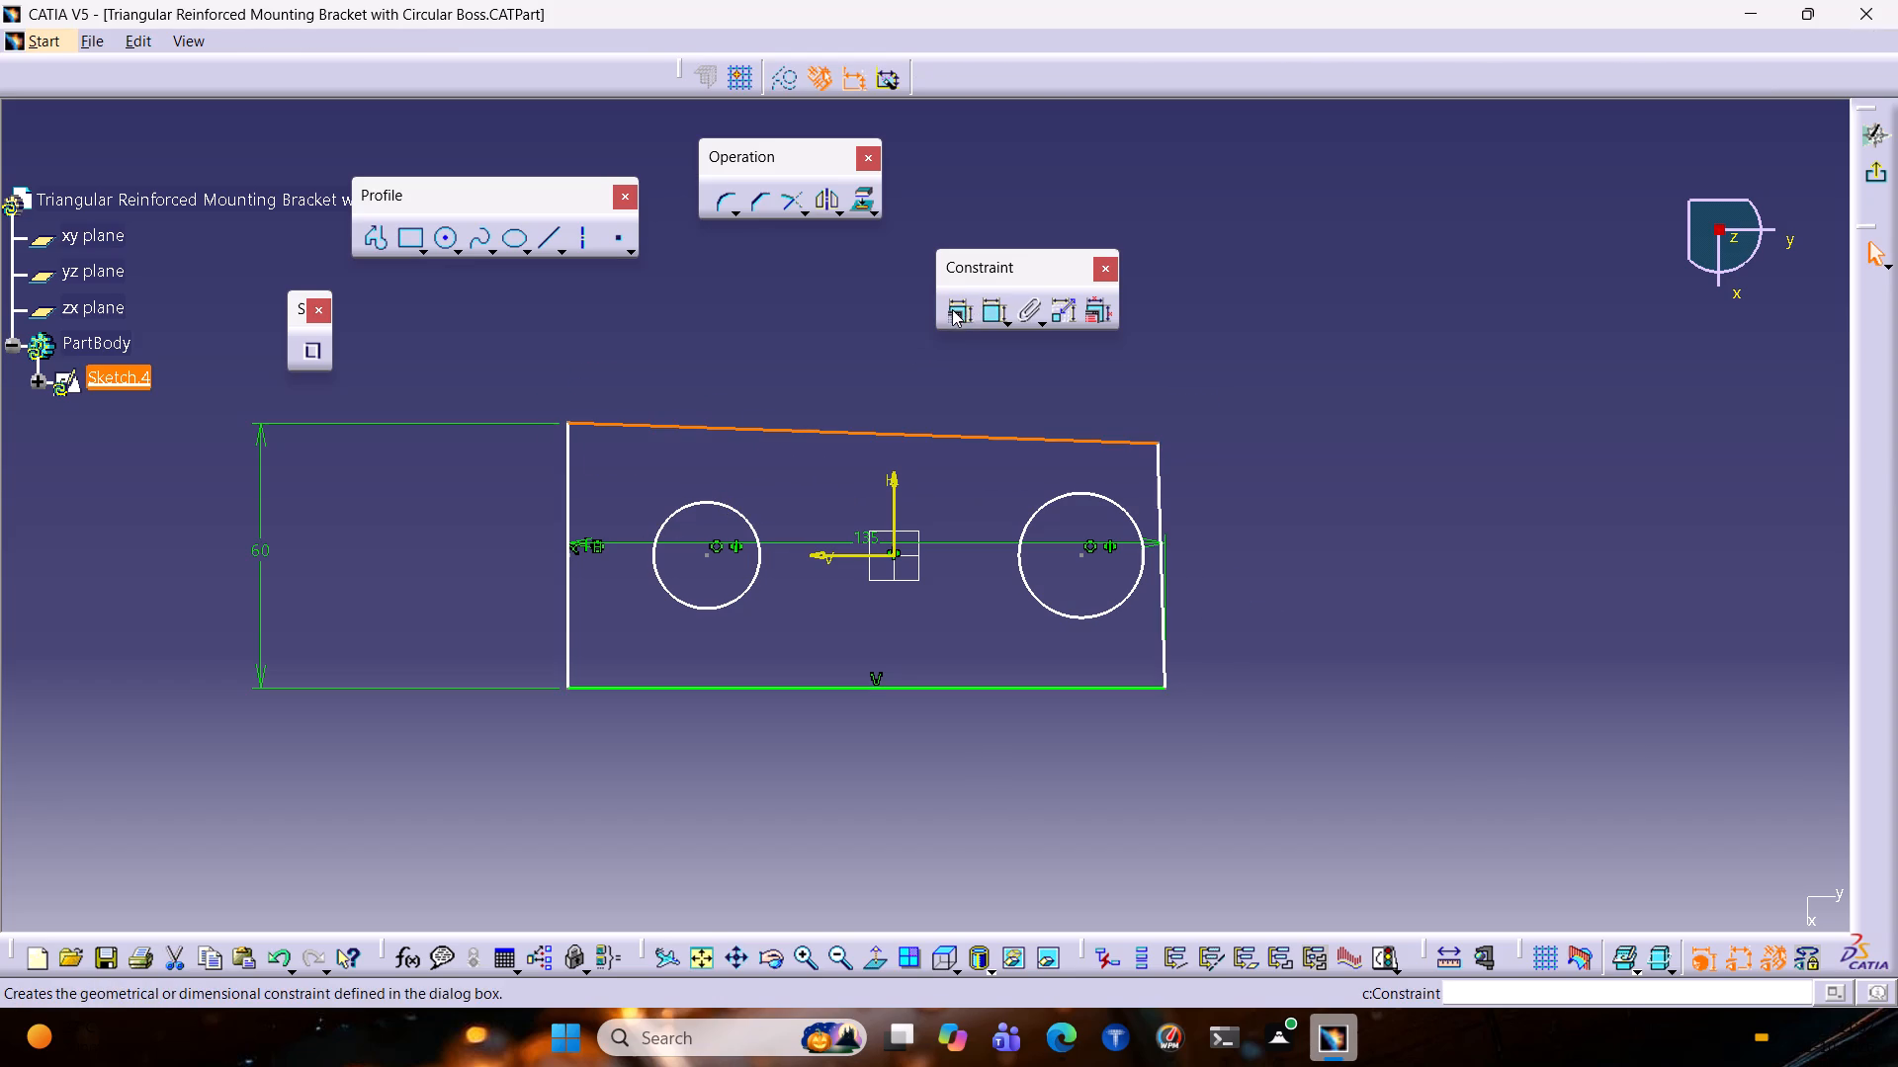
click(1761, 687)
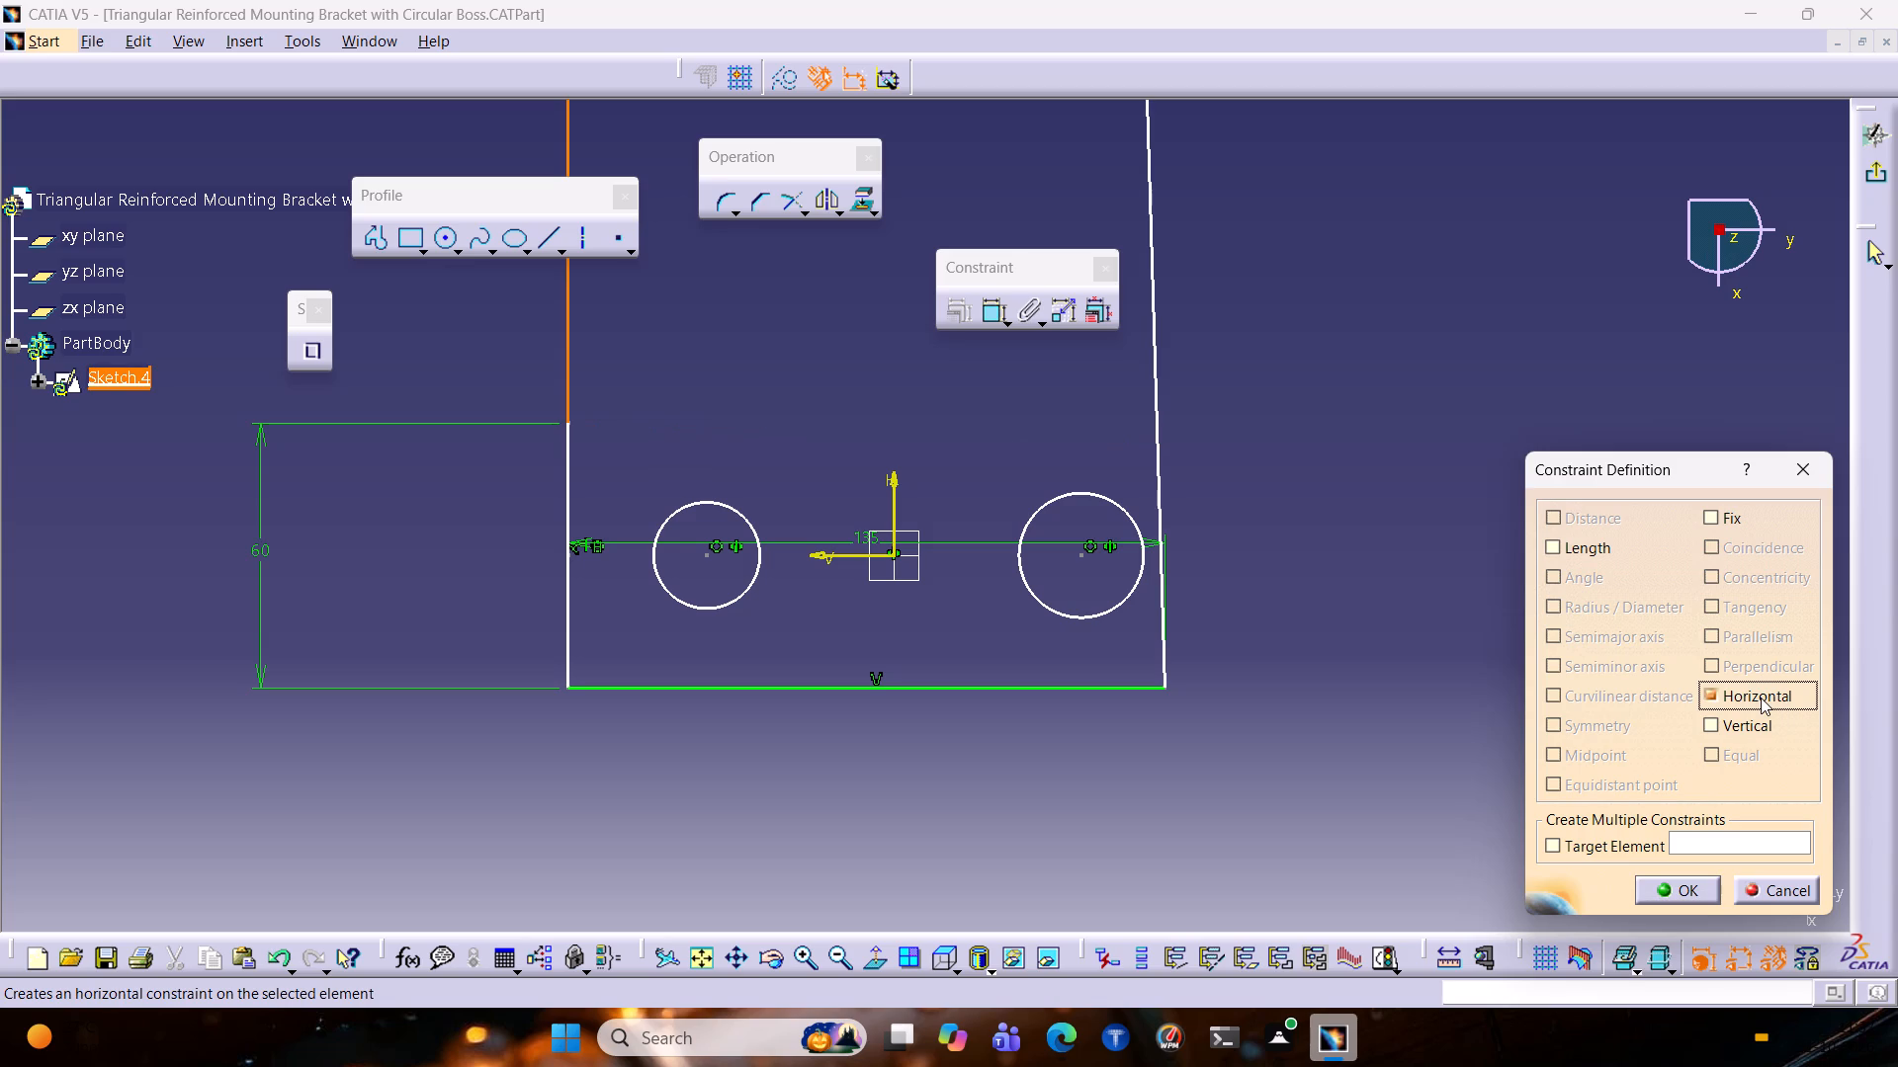
click(1761, 700)
click(1732, 726)
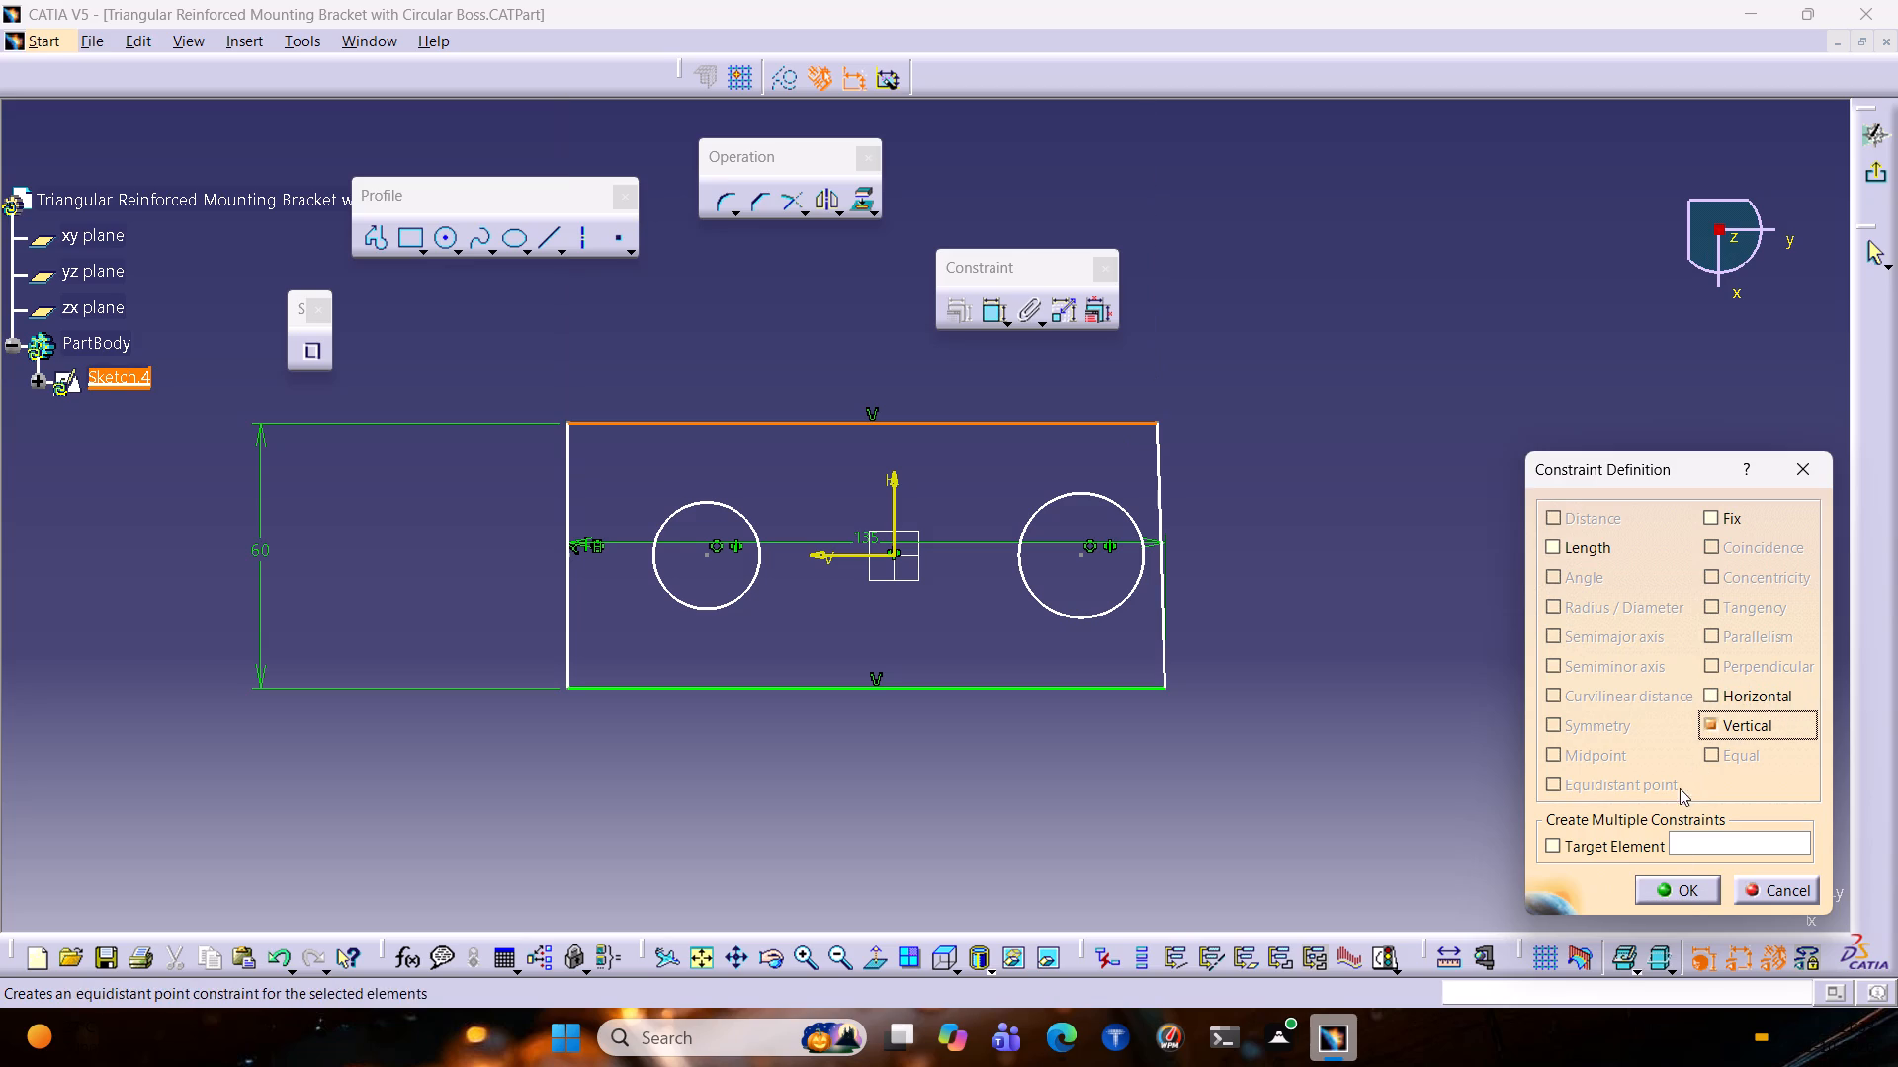
click(1696, 881)
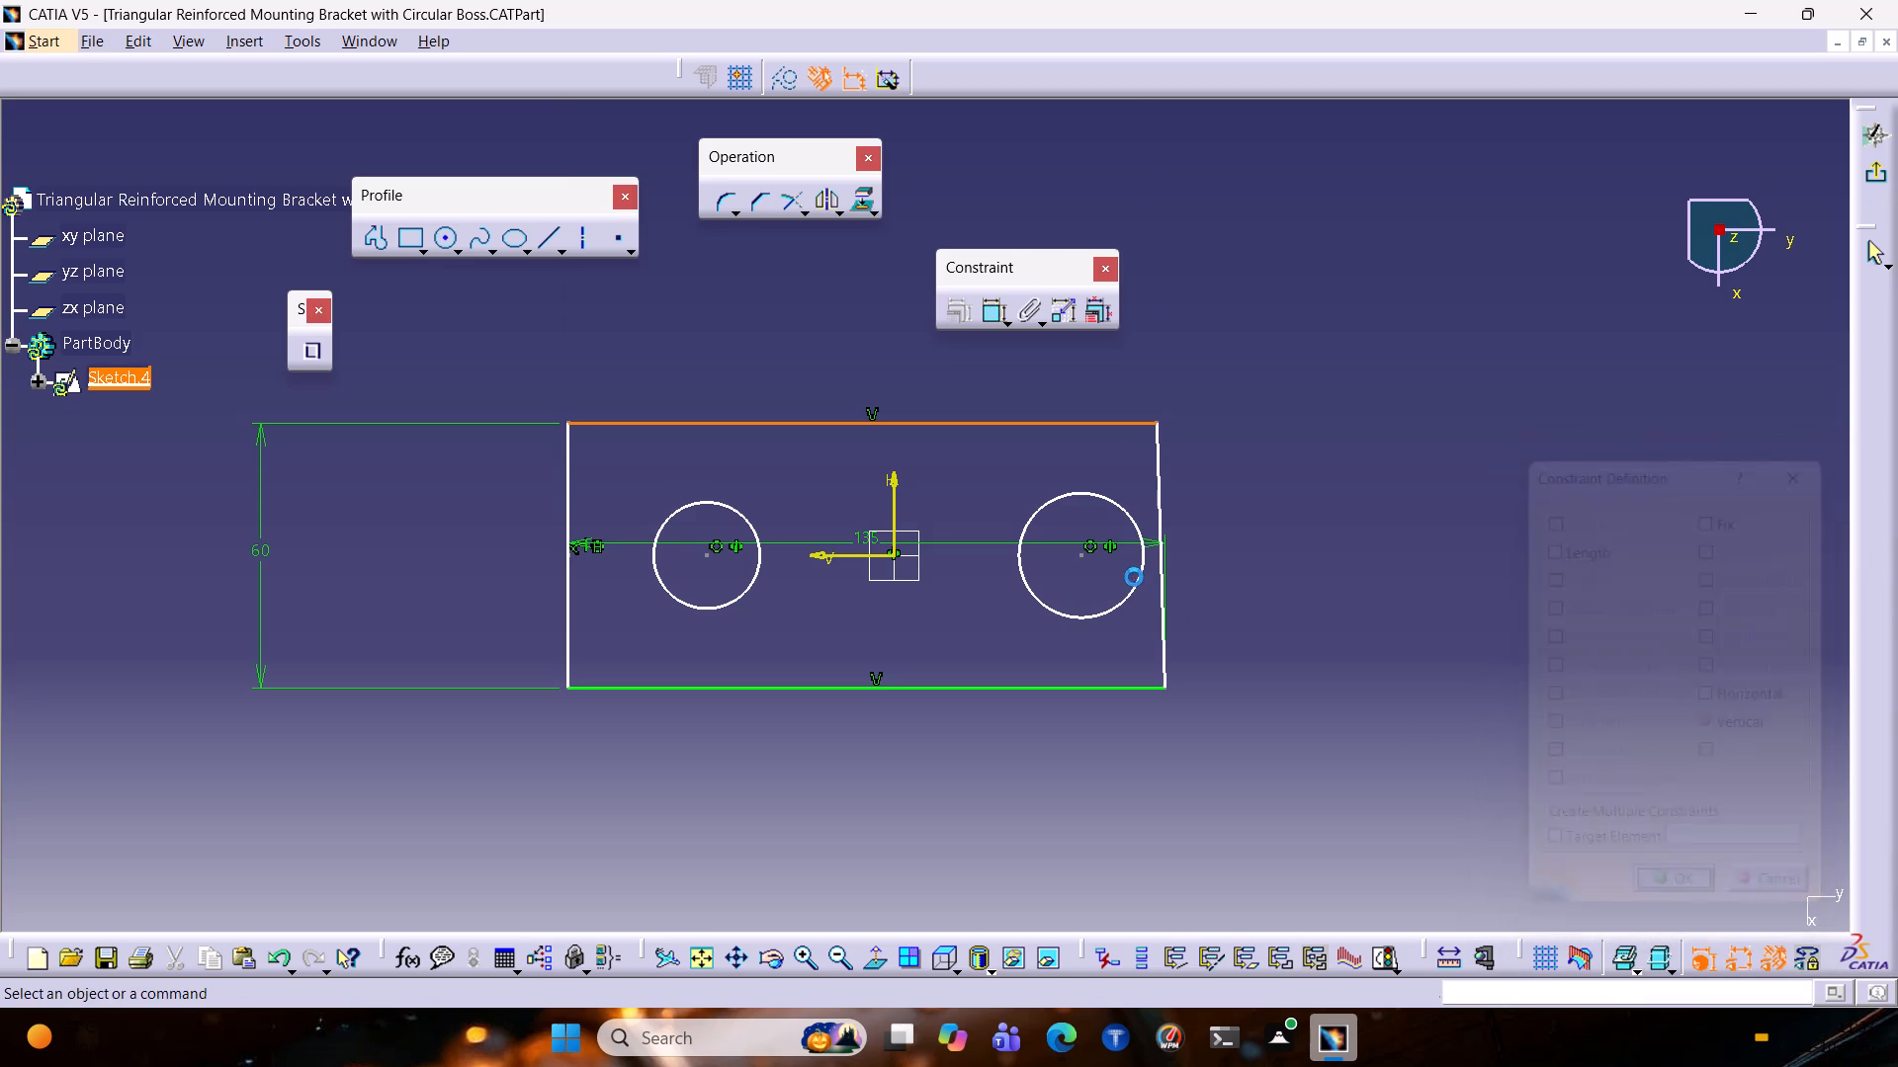
Apply a Horizontal constraint to the slanted short edge on the negative-V side of the outline.
click(1157, 490)
click(951, 314)
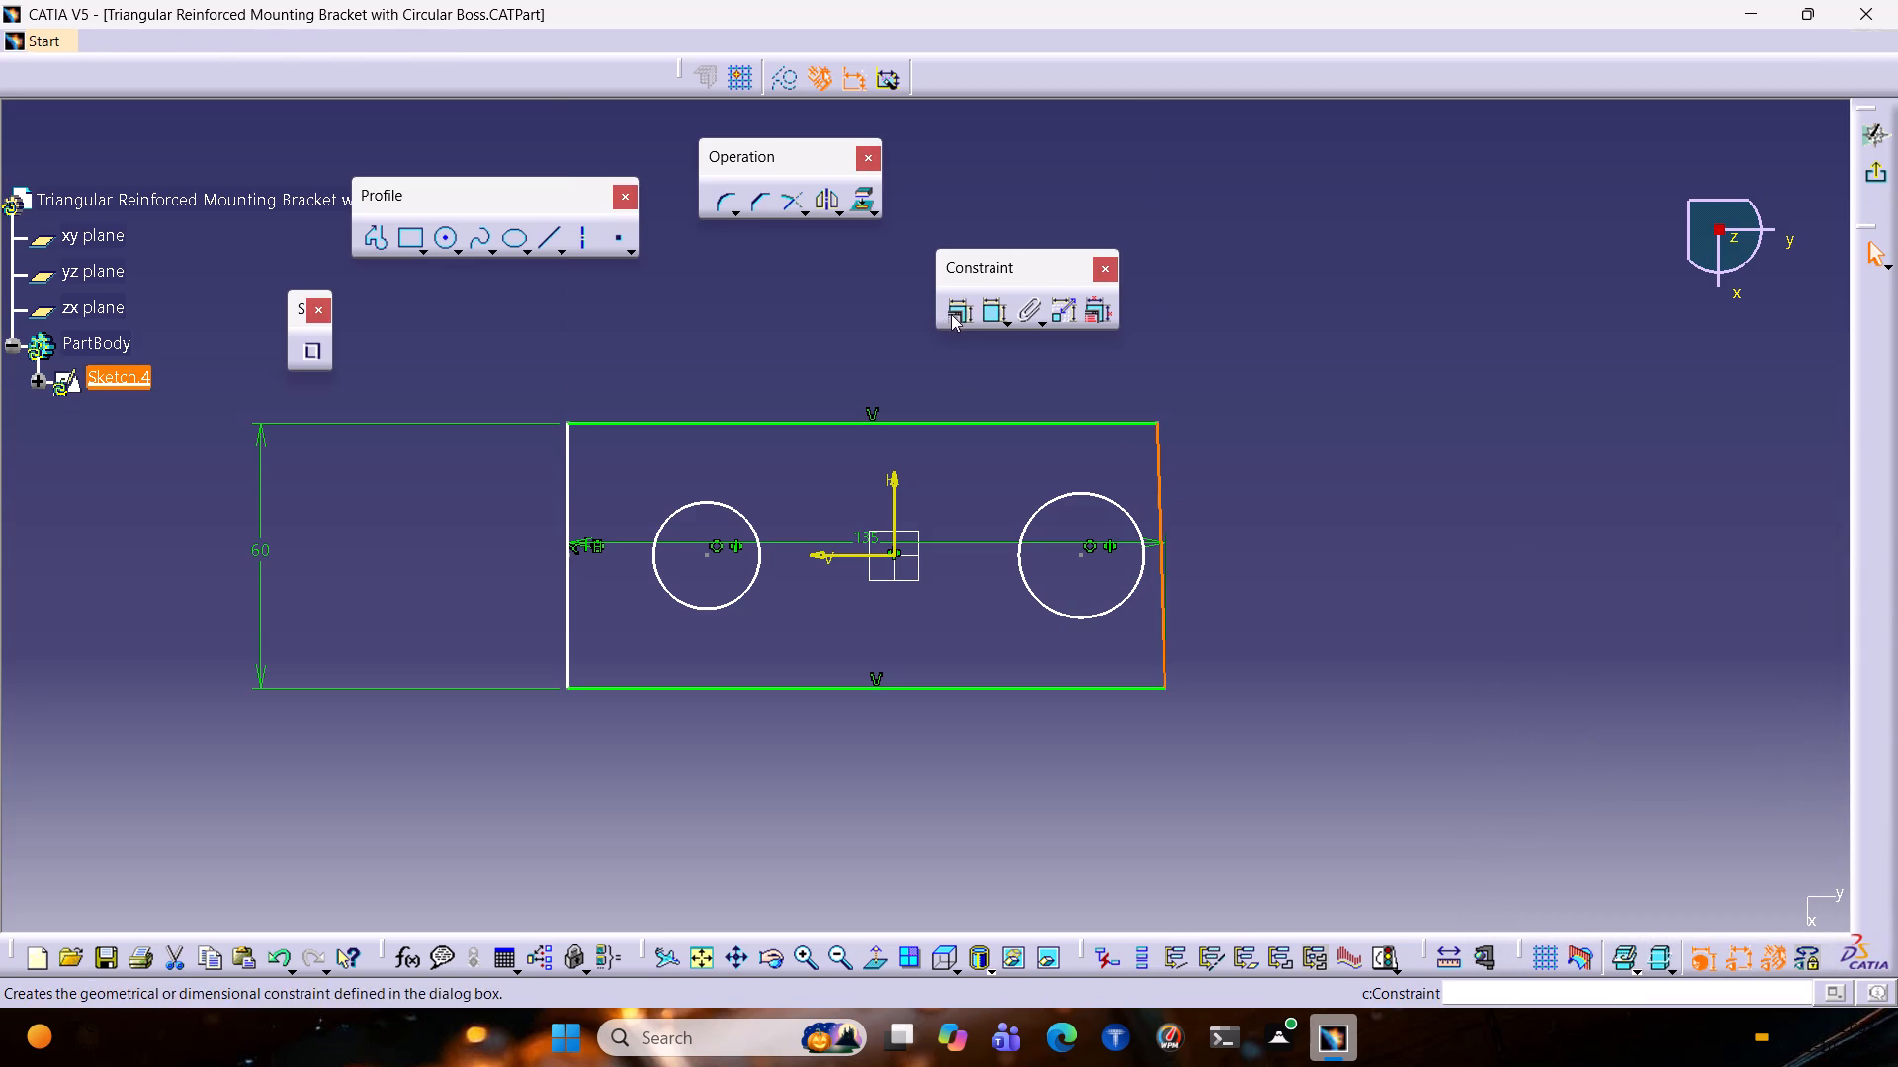
click(1766, 719)
click(1766, 718)
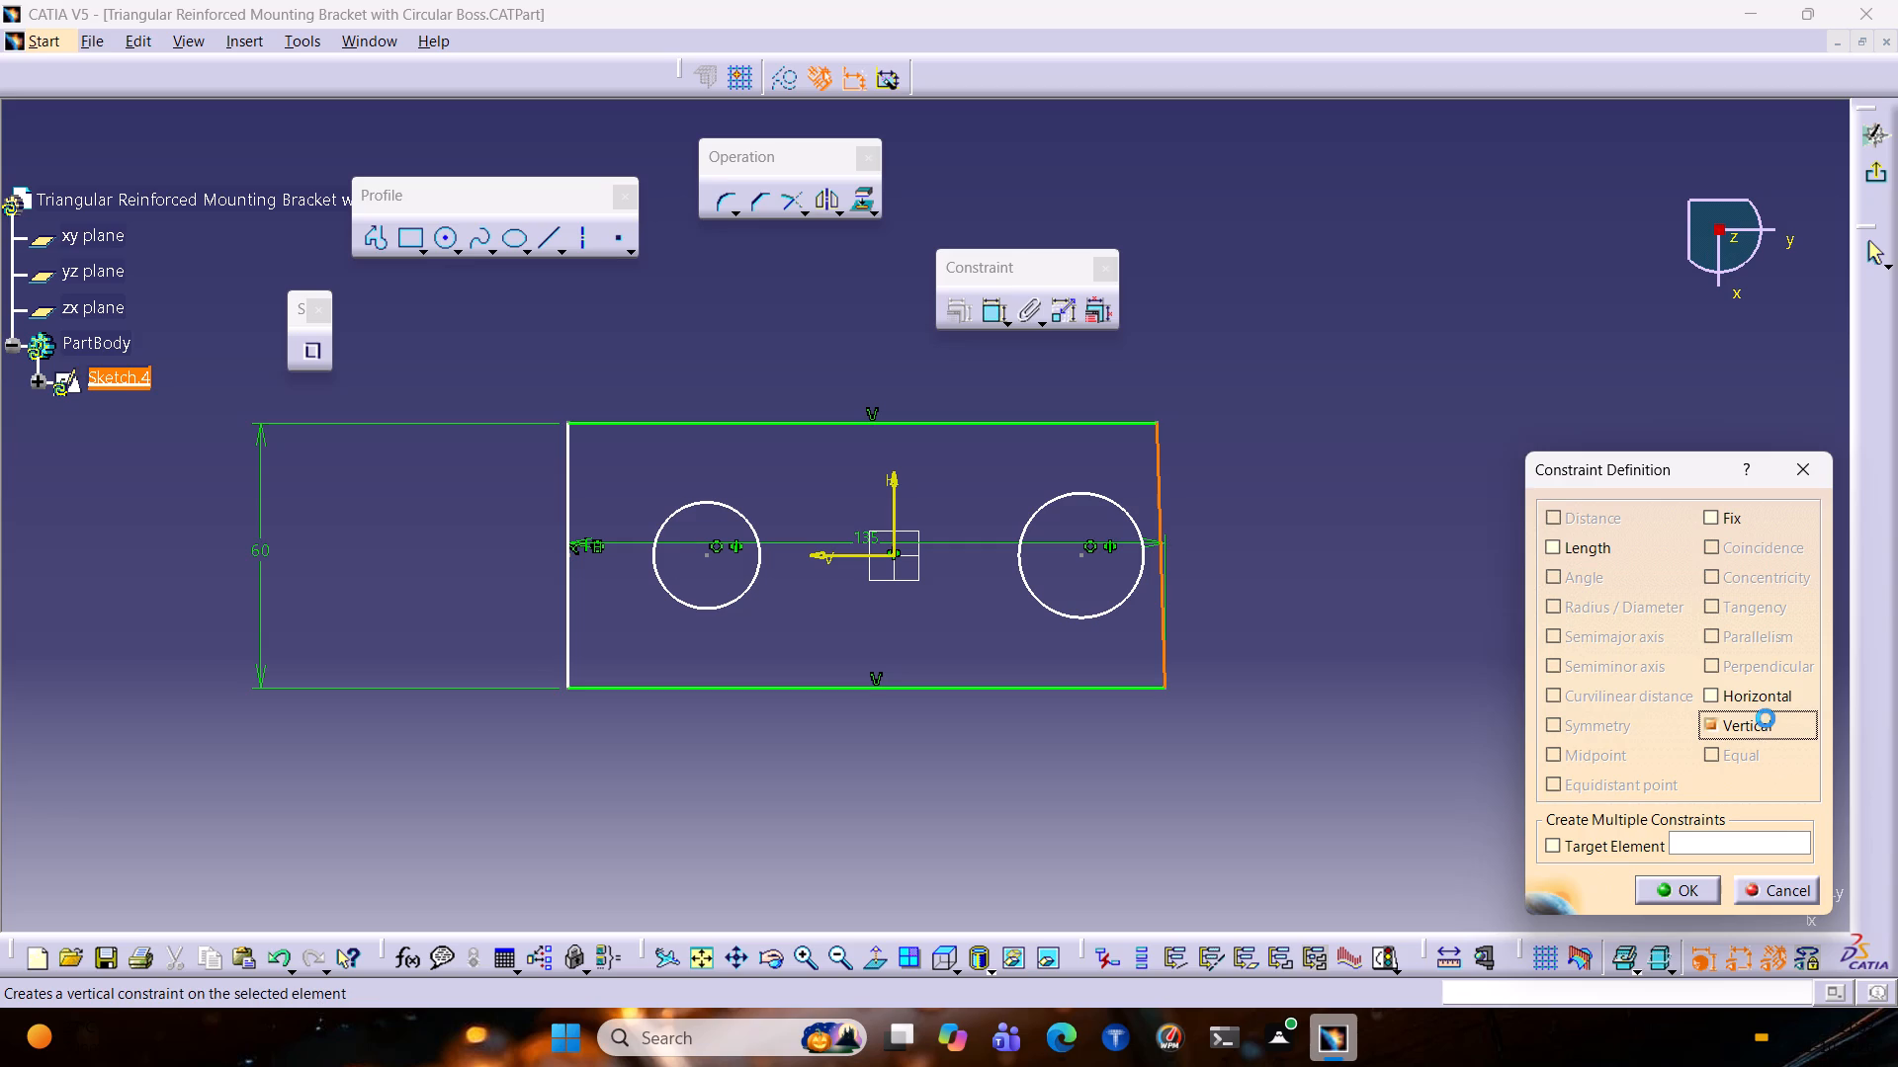
click(1757, 695)
click(1688, 885)
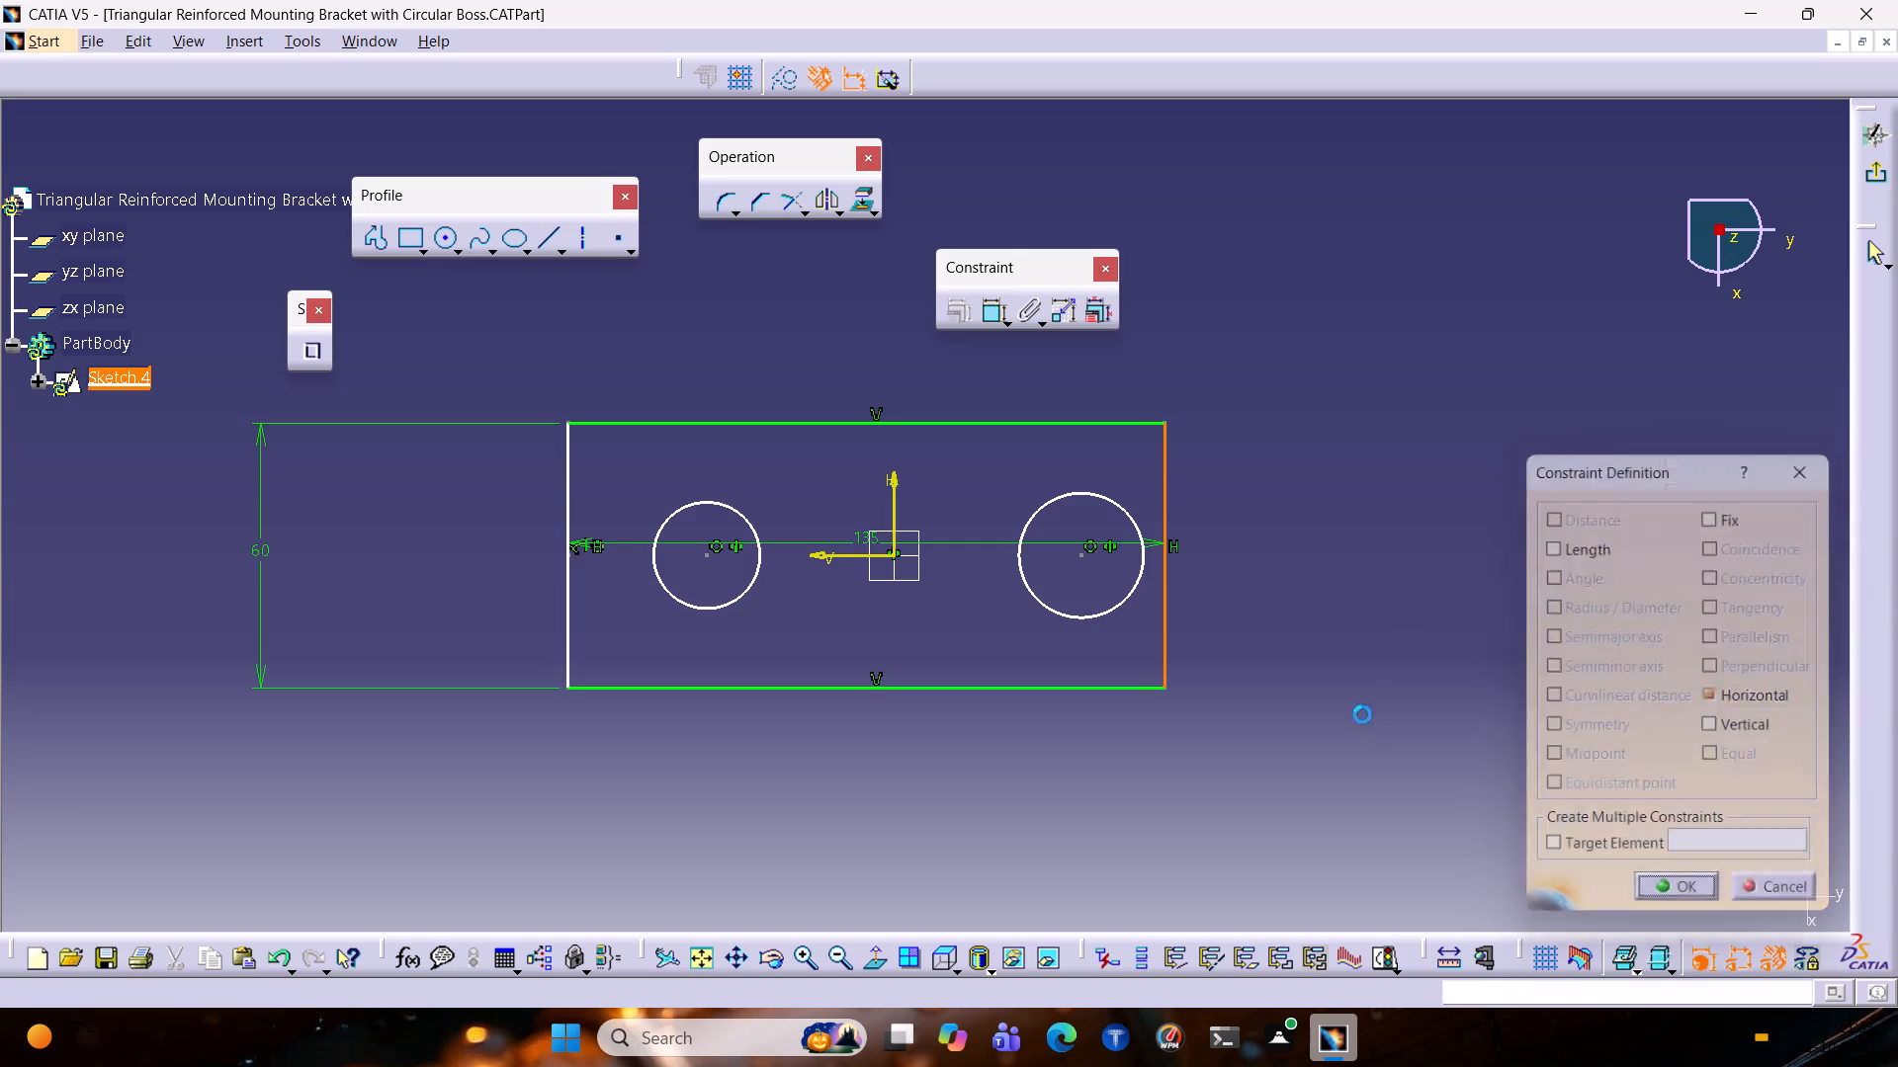
click(1378, 469)
Dimension the distance between the two circle centres along the plate and set it to 60 mm.
click(984, 314)
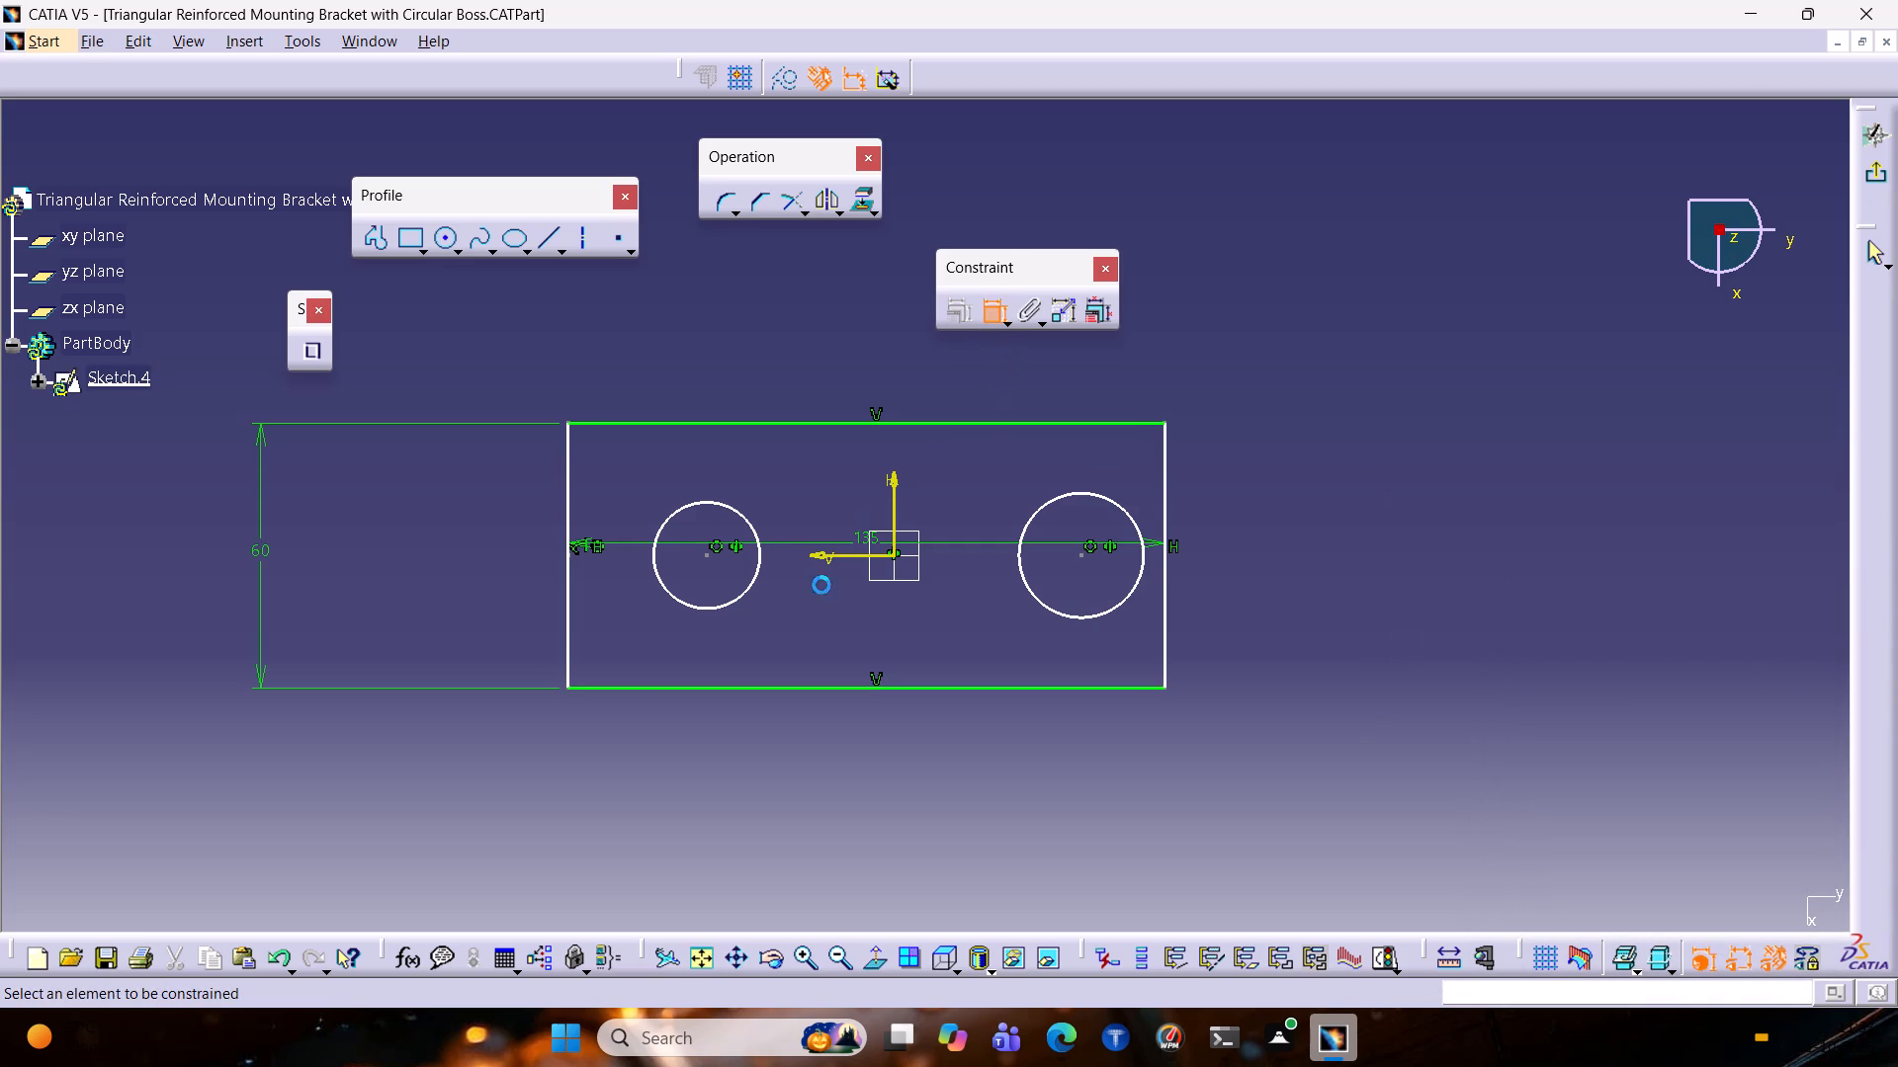
click(710, 555)
click(706, 552)
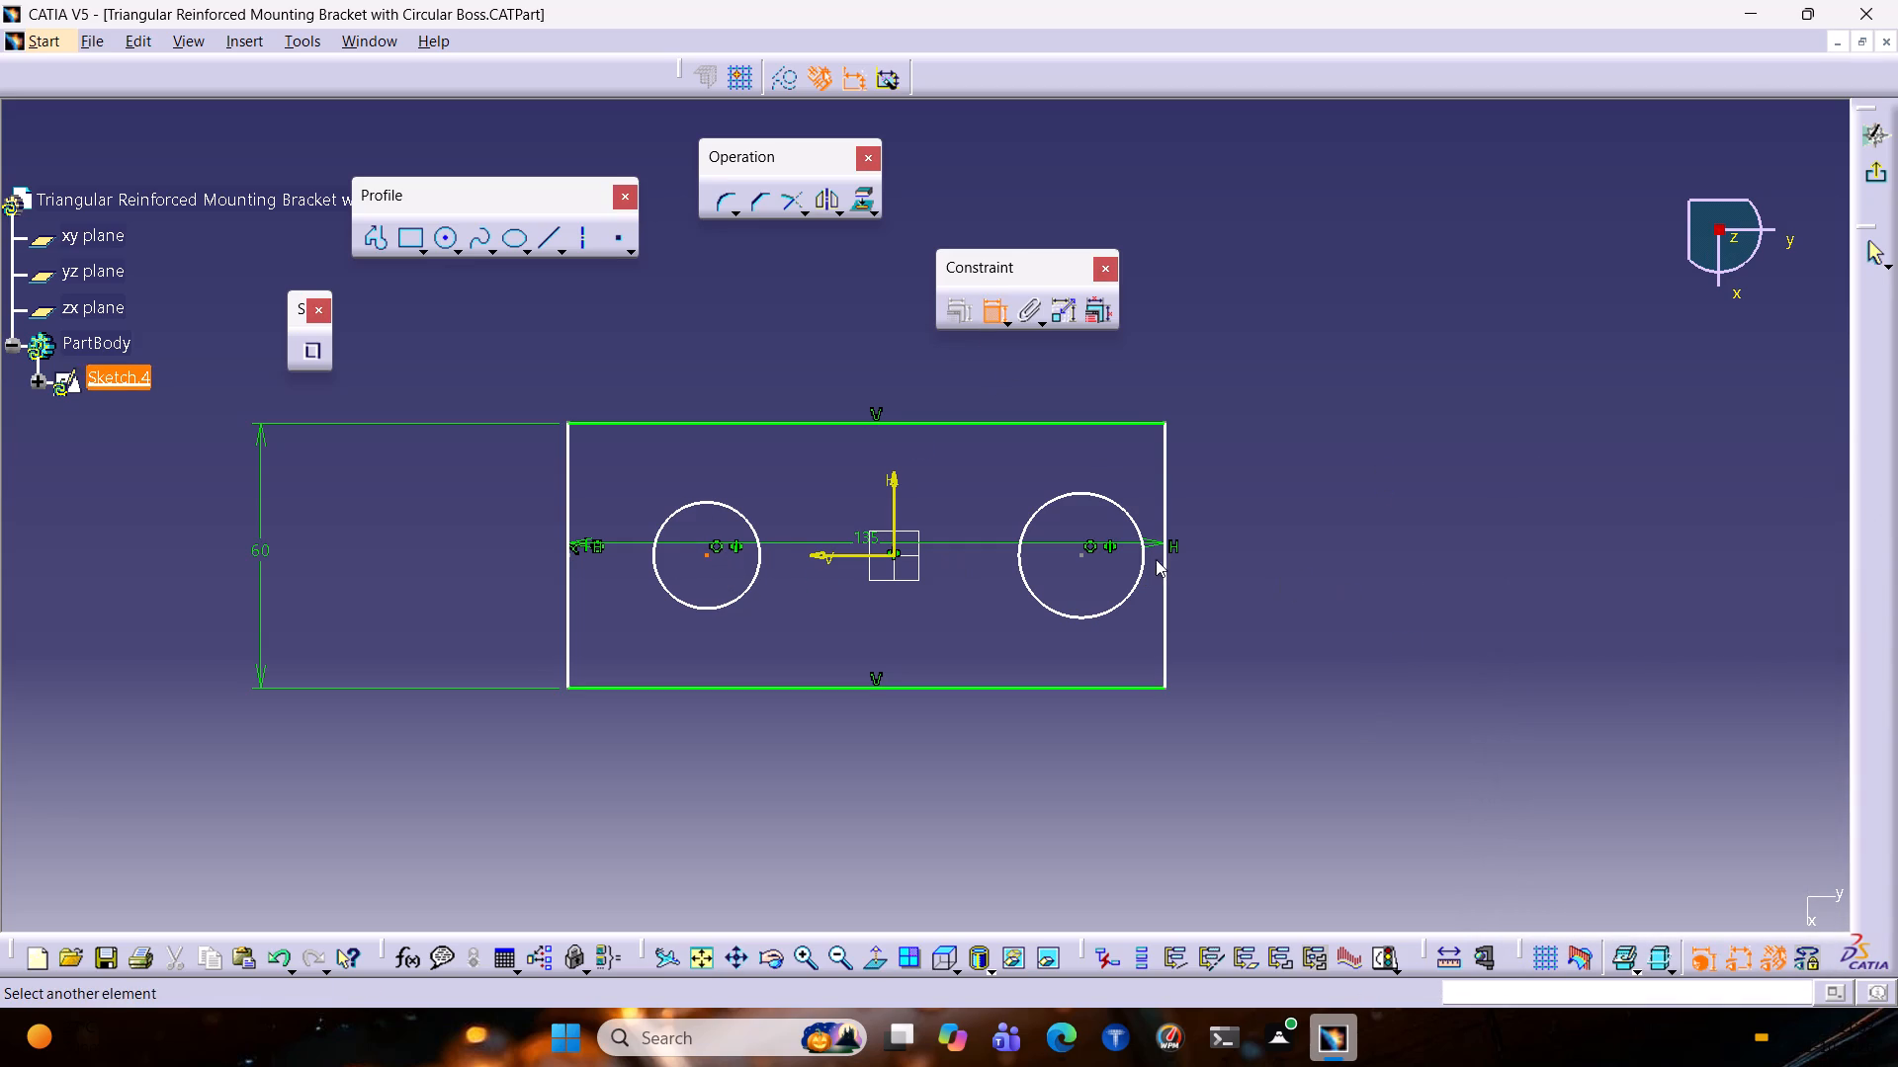
click(1081, 557)
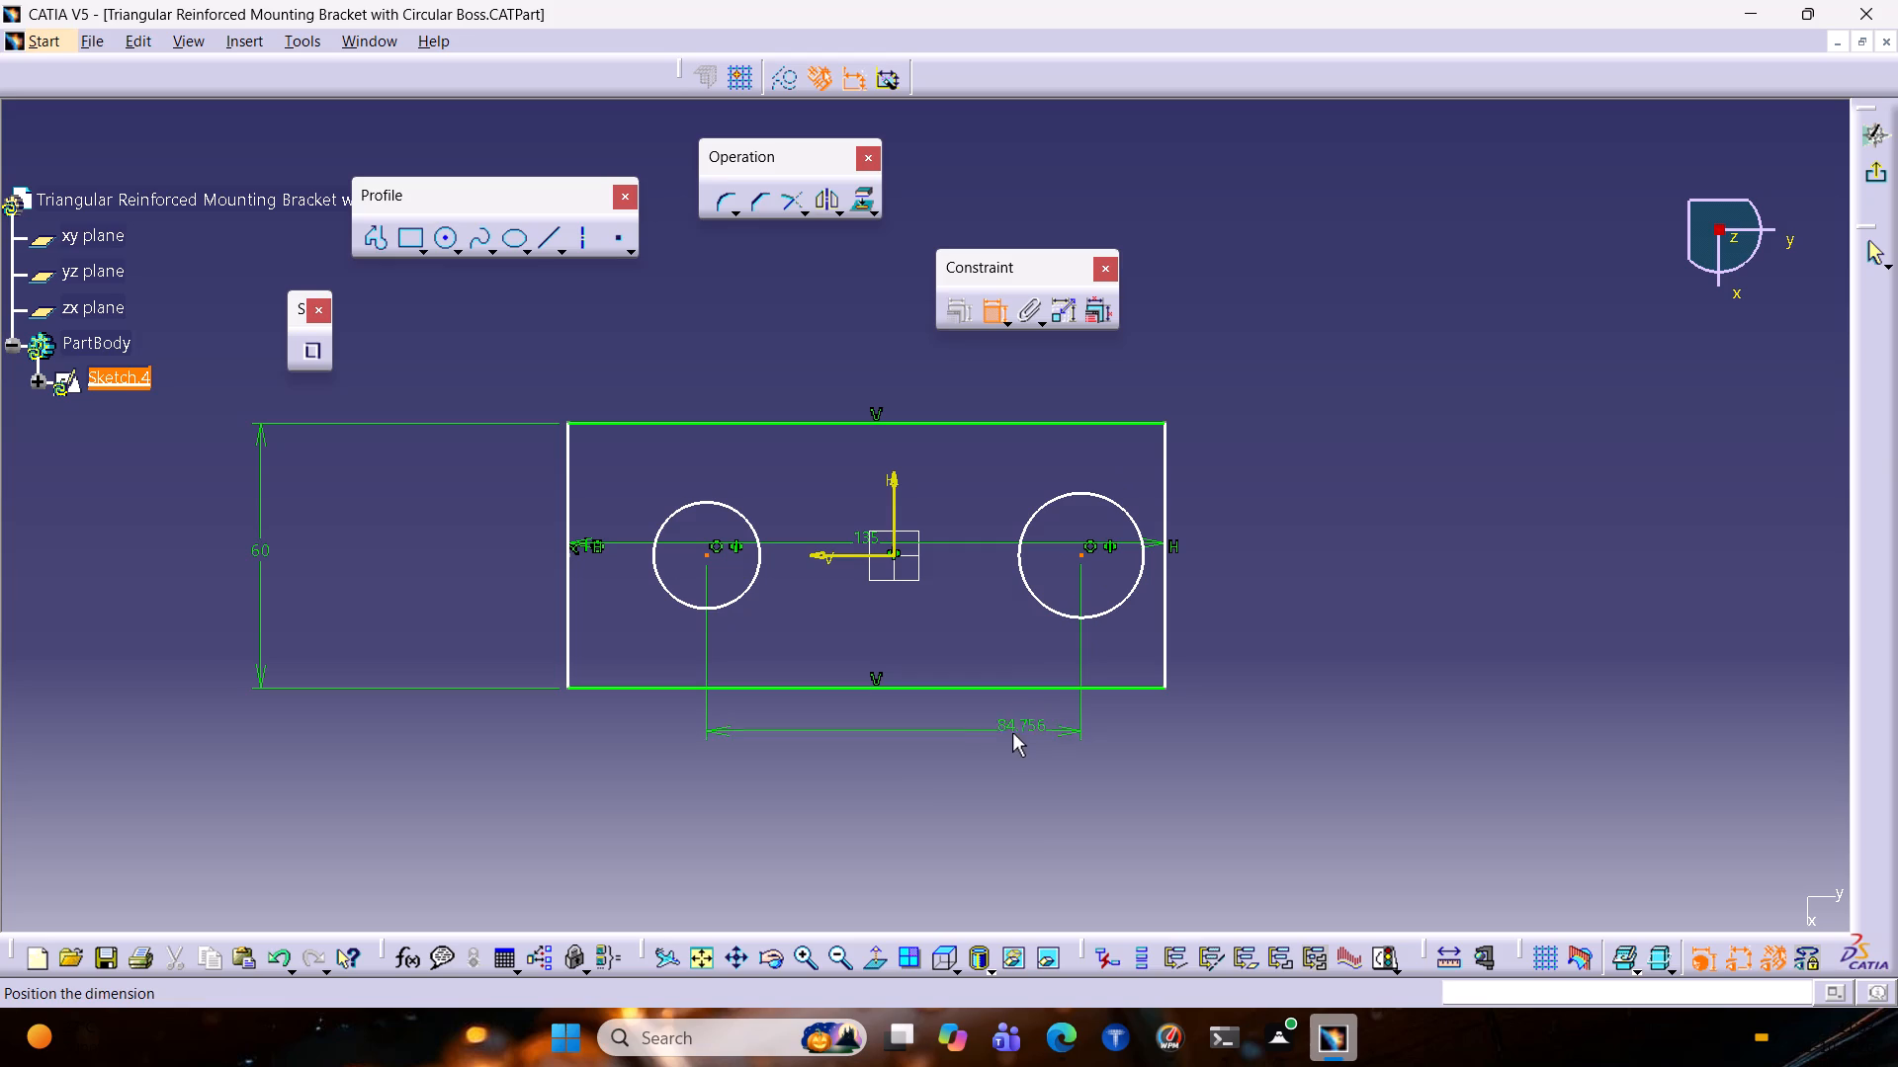
click(909, 755)
double_click(912, 752)
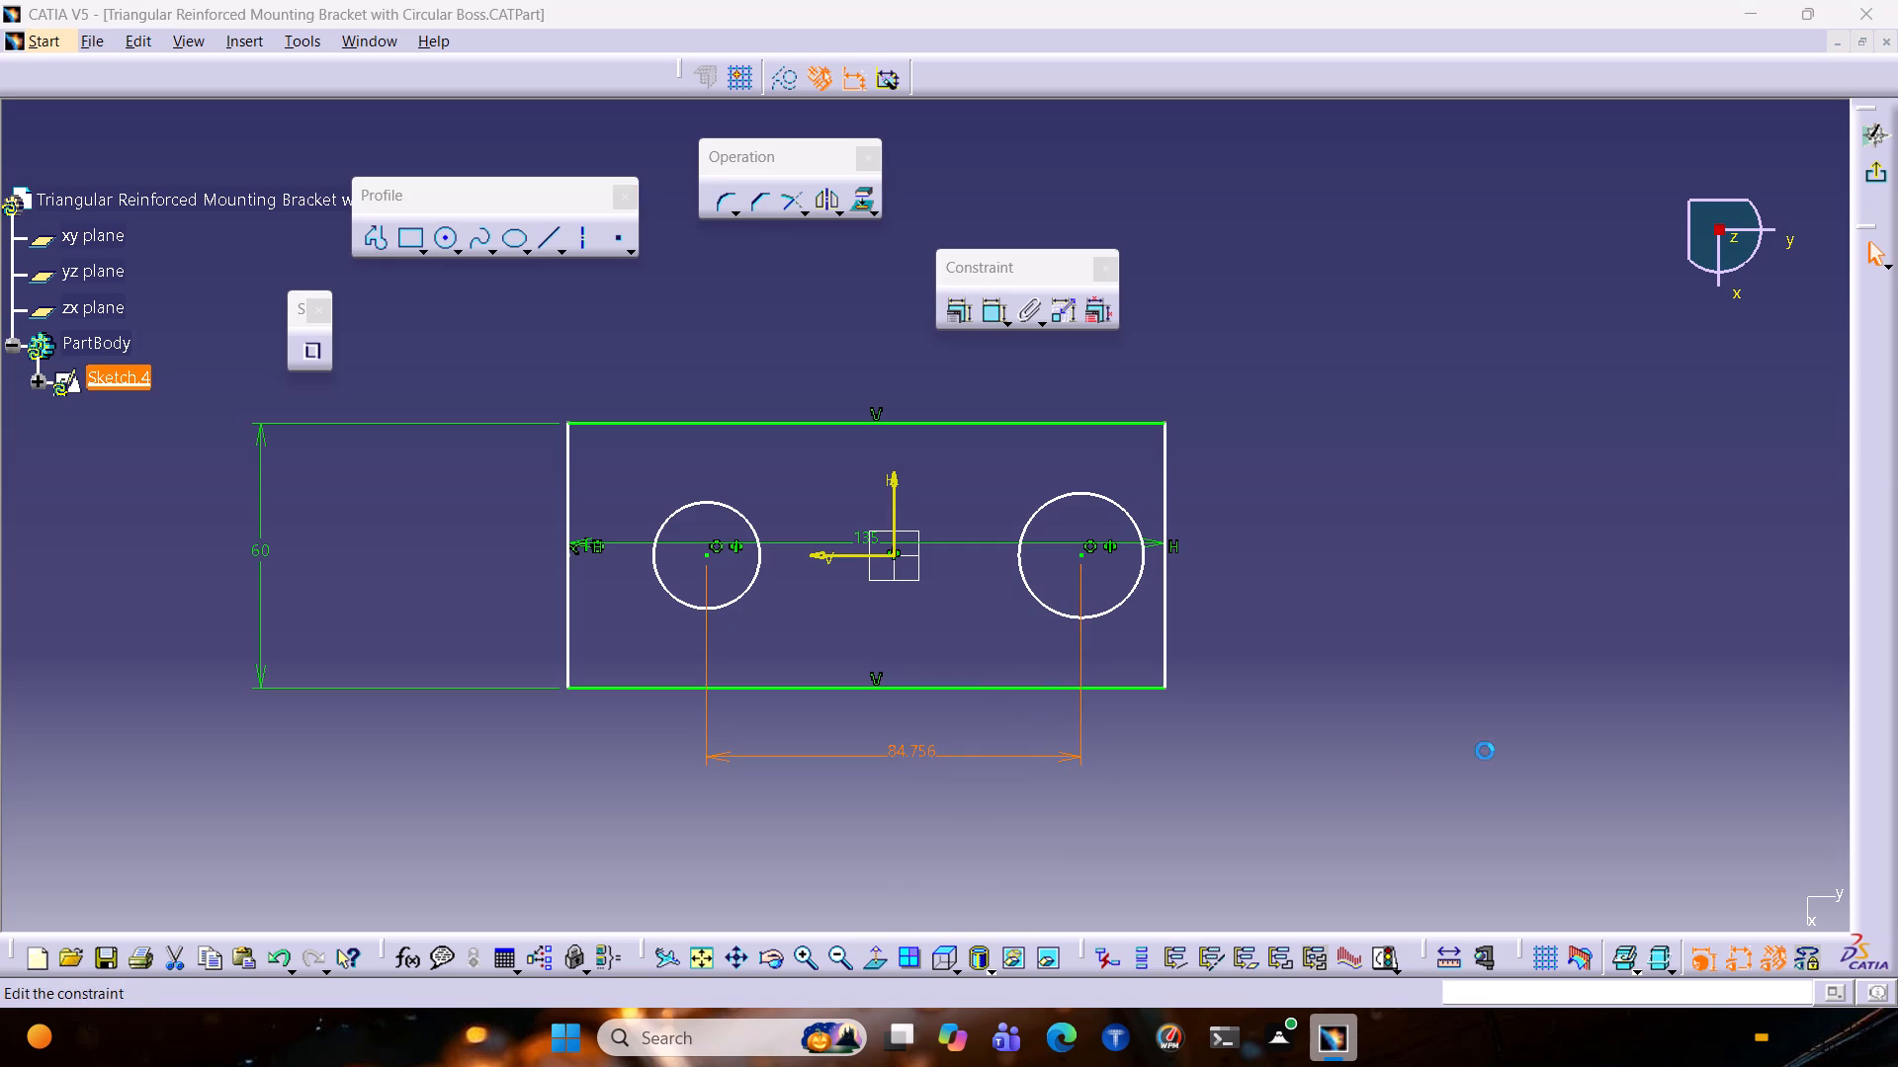
text(60)
key(Return)
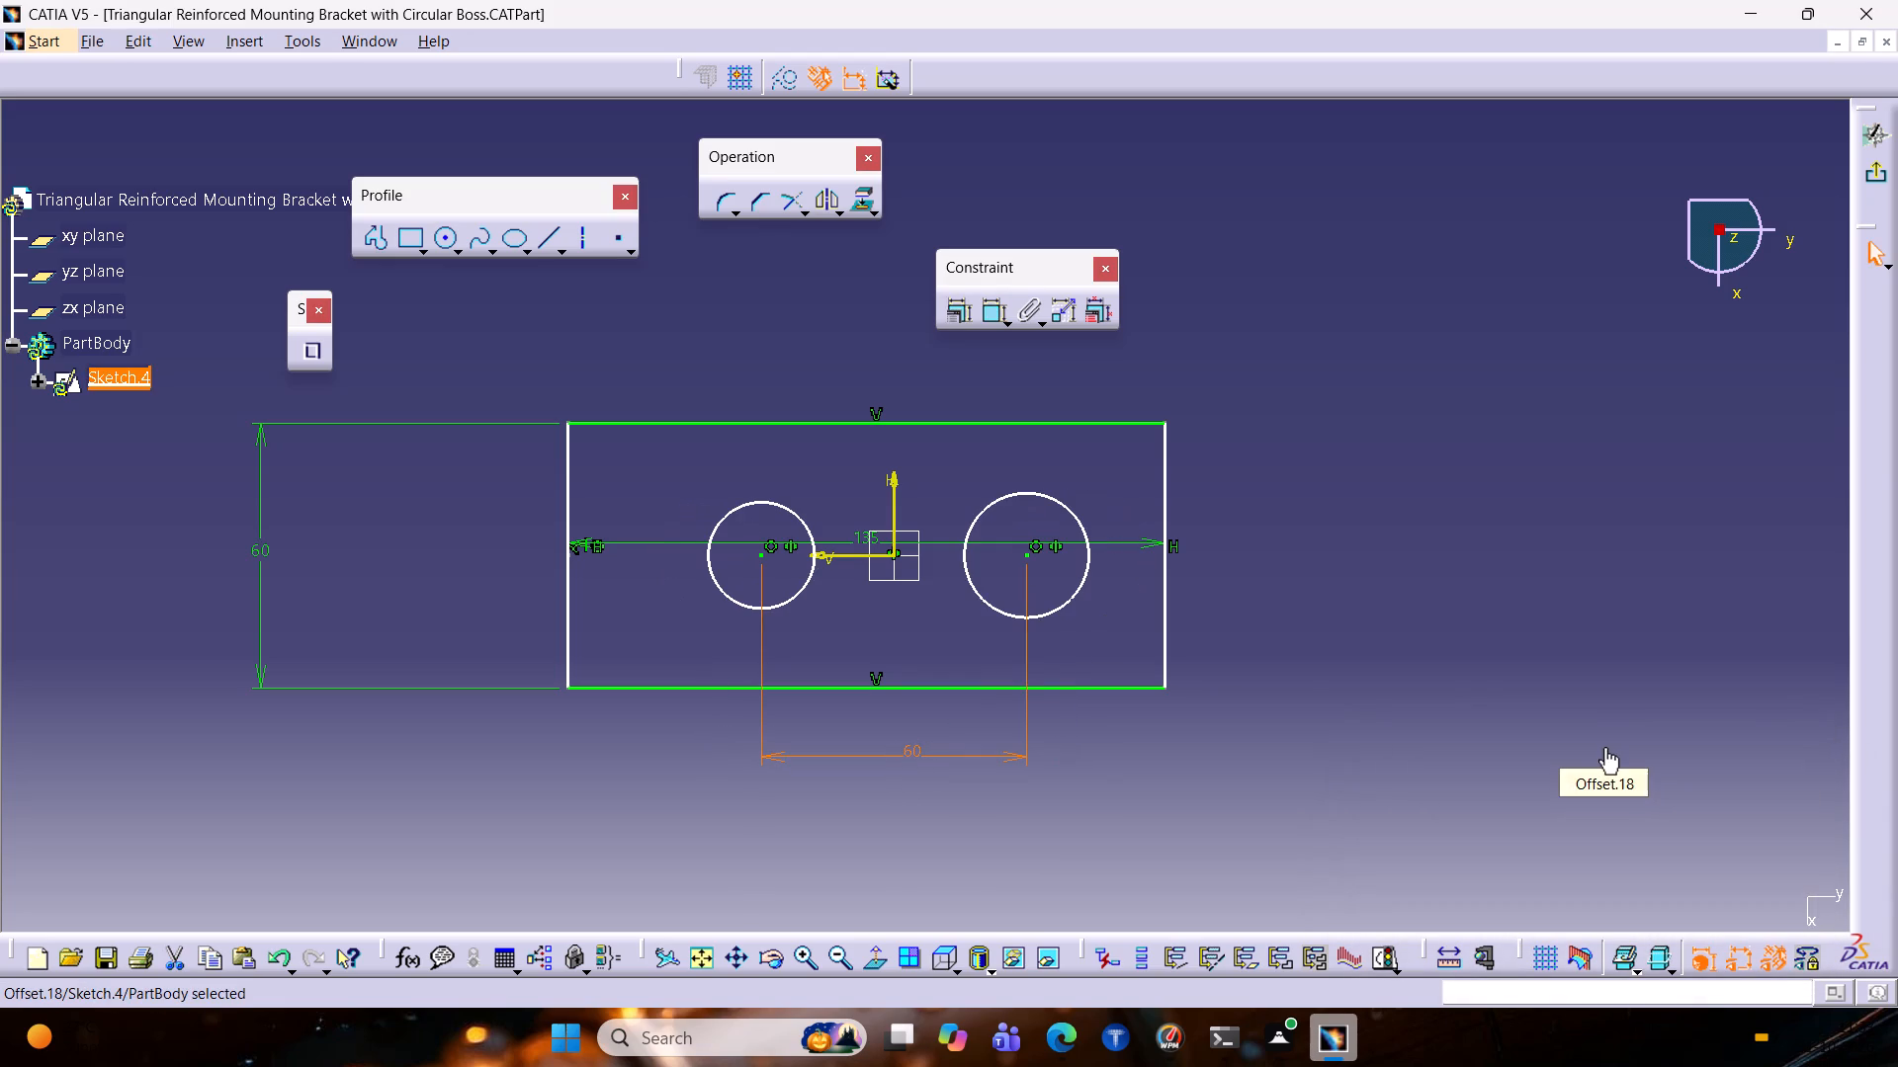
Dimension the positive-V circle's centre from the short plate edge on the positive-V side and set it to 25 mm.
click(953, 318)
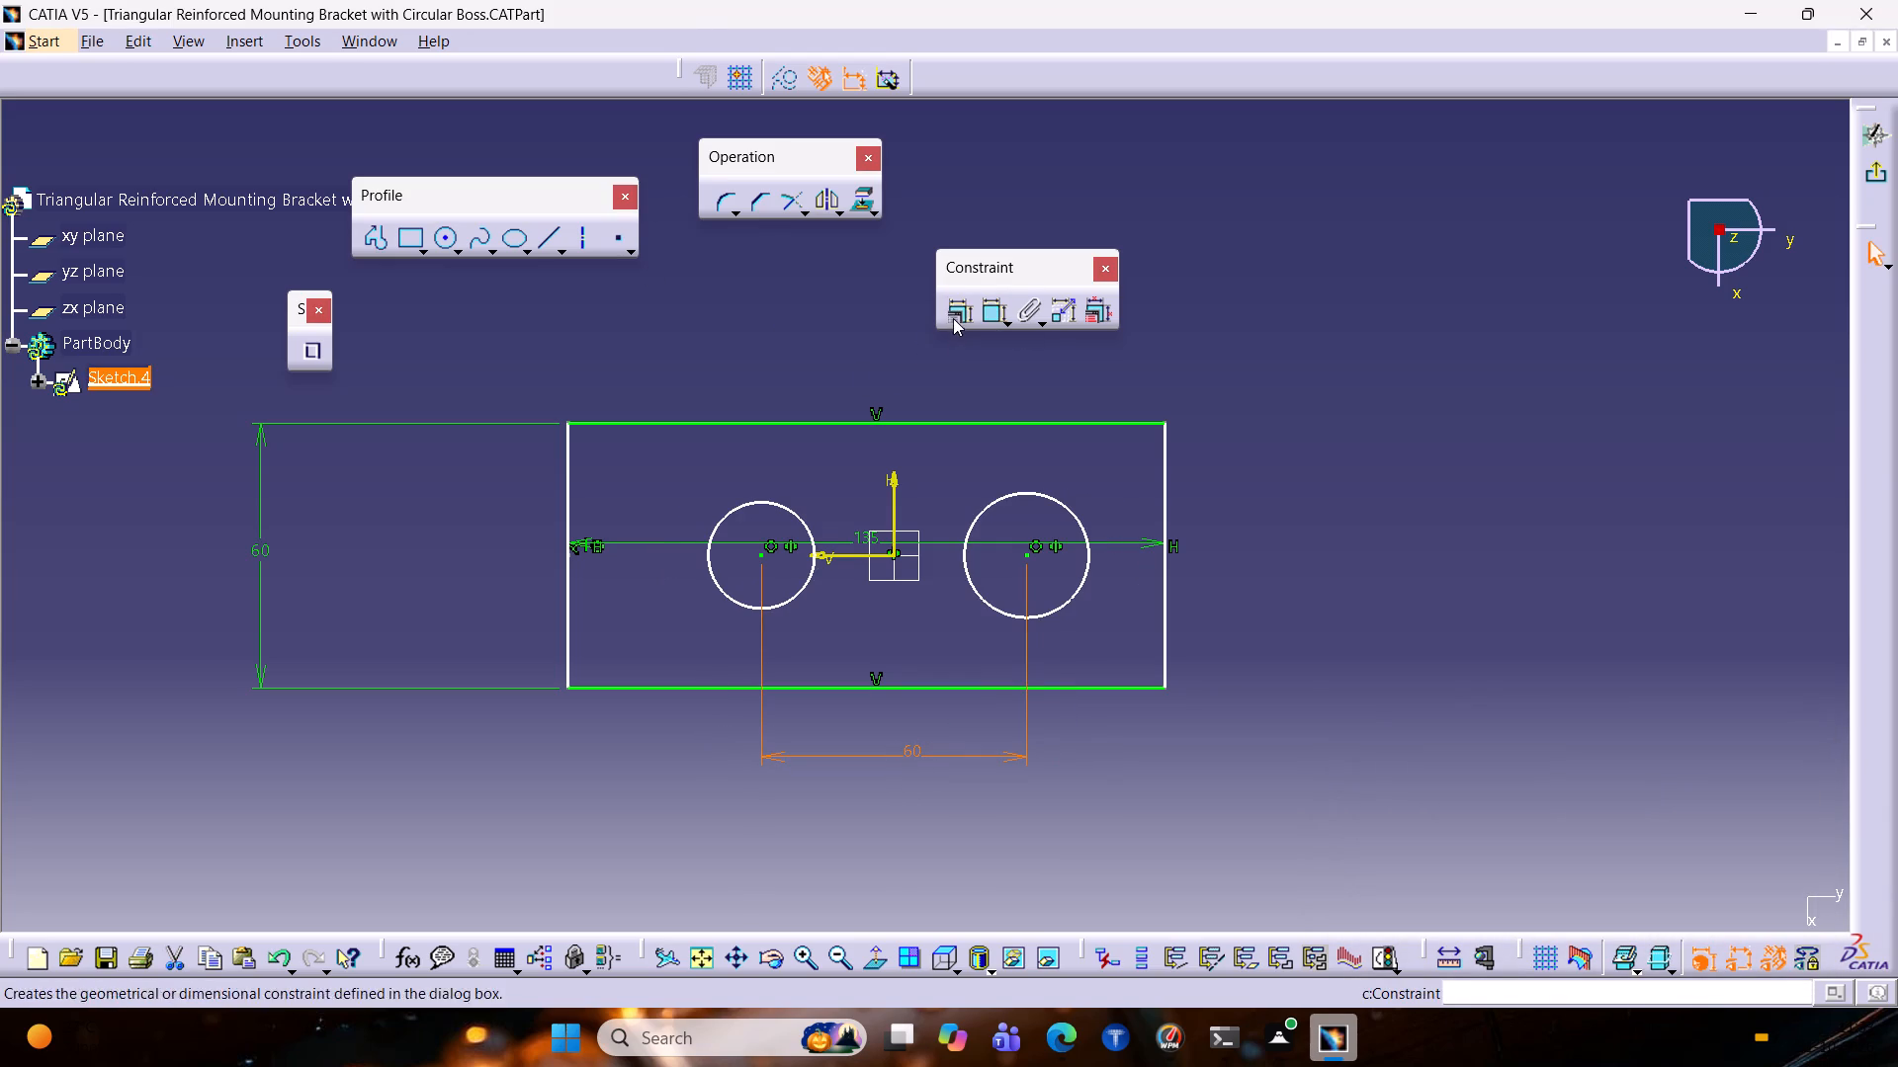
click(1119, 414)
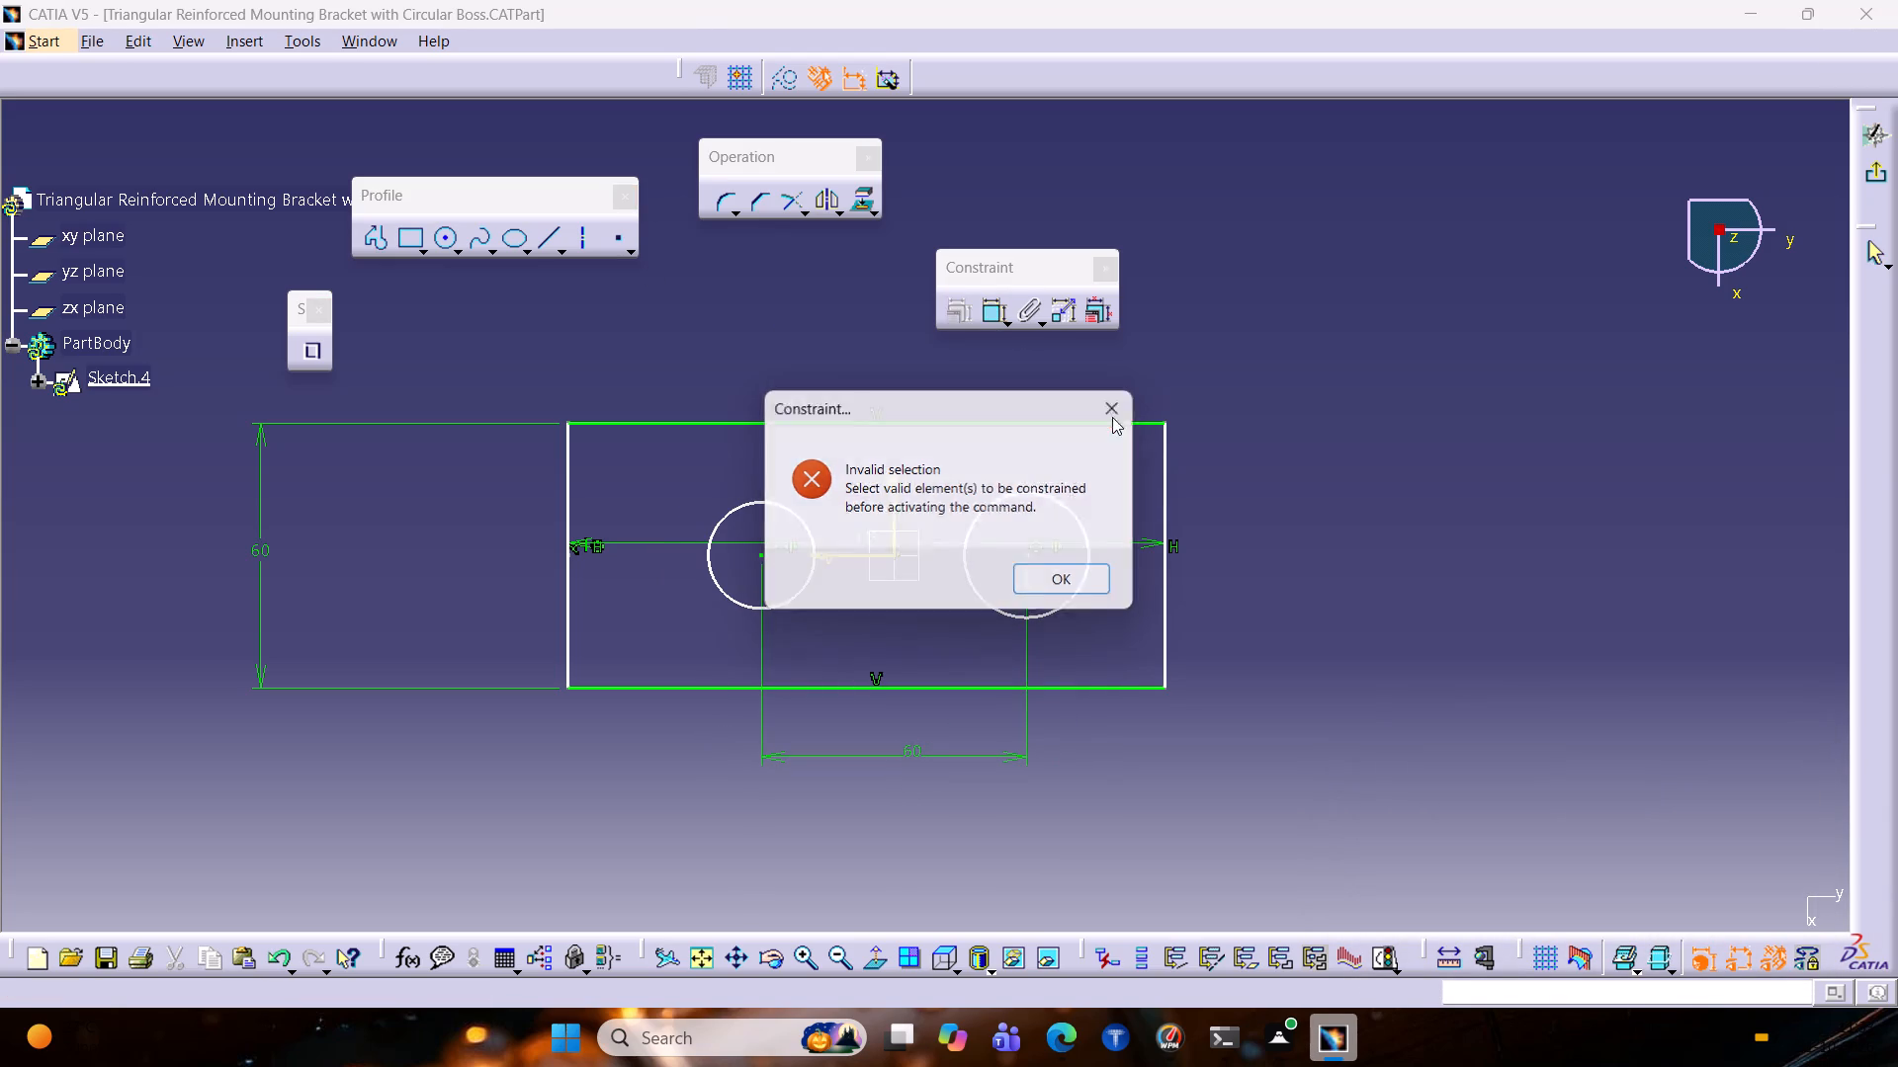
click(762, 556)
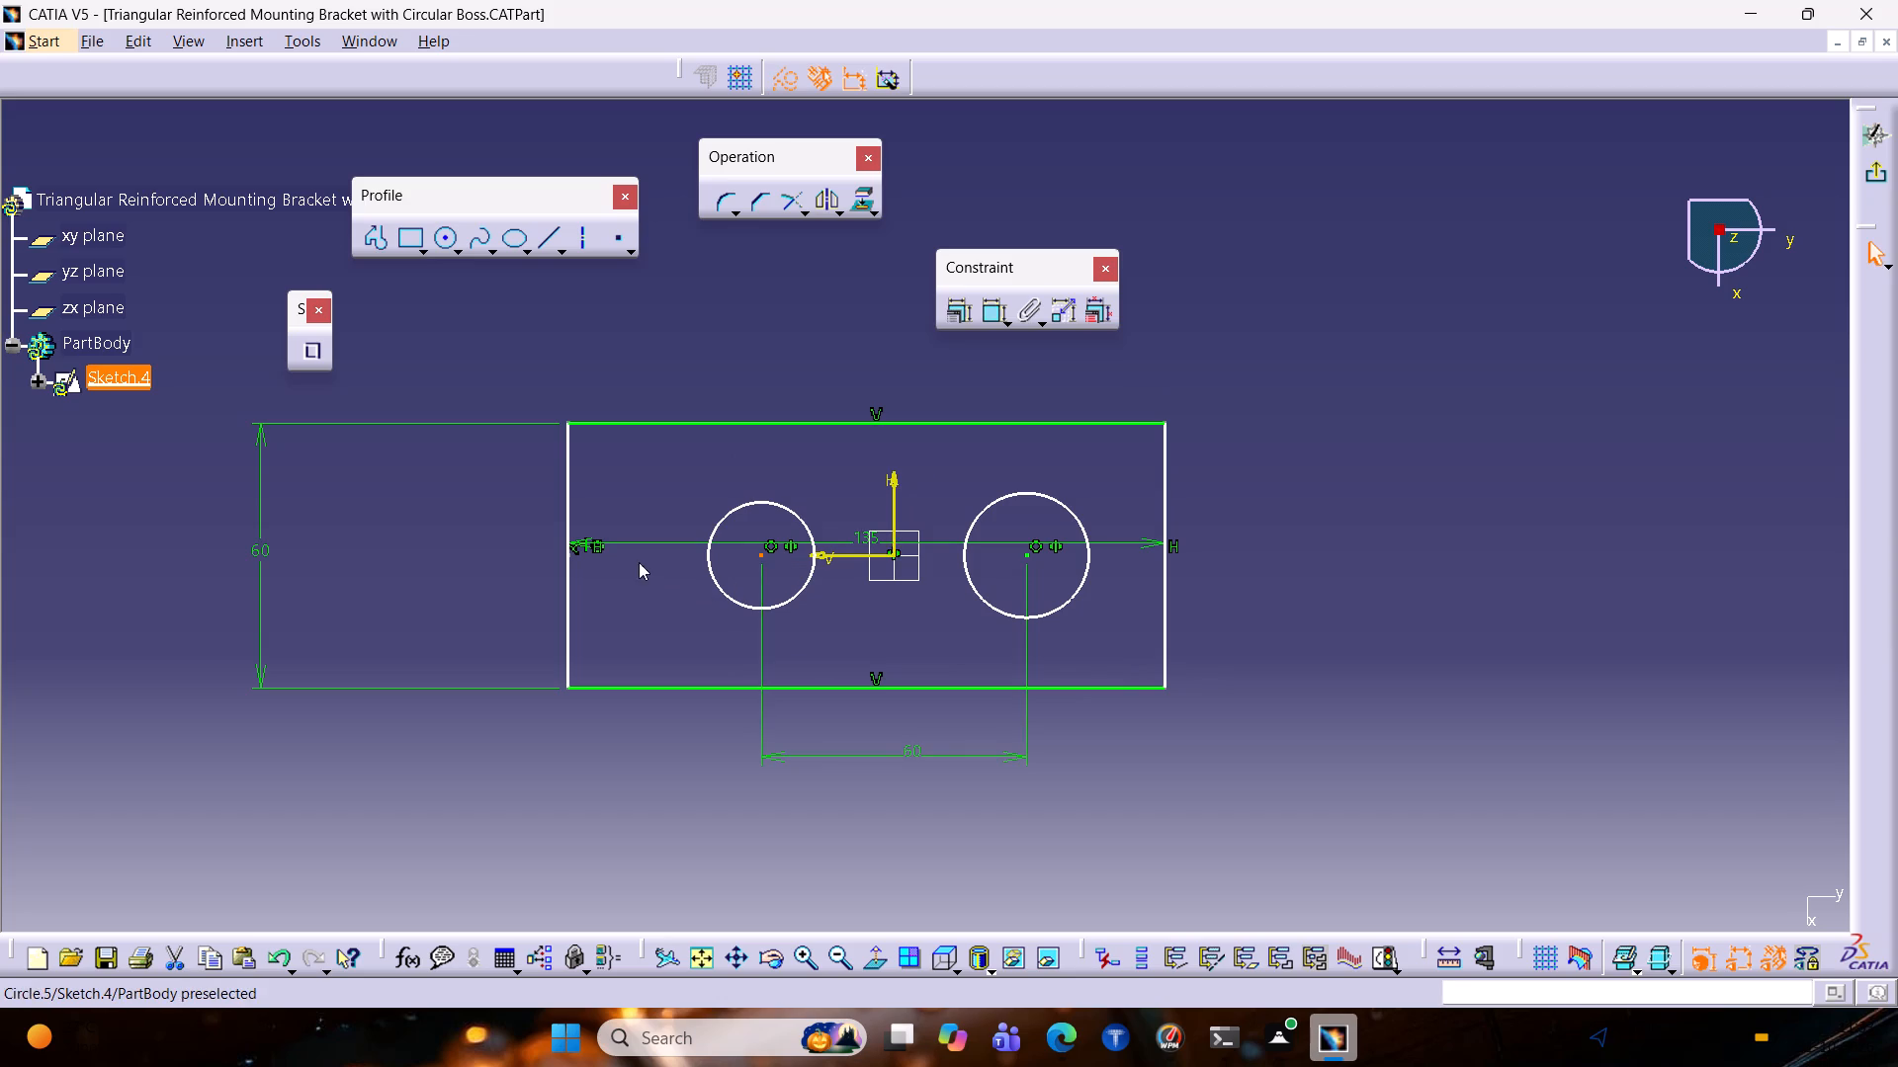
click(995, 309)
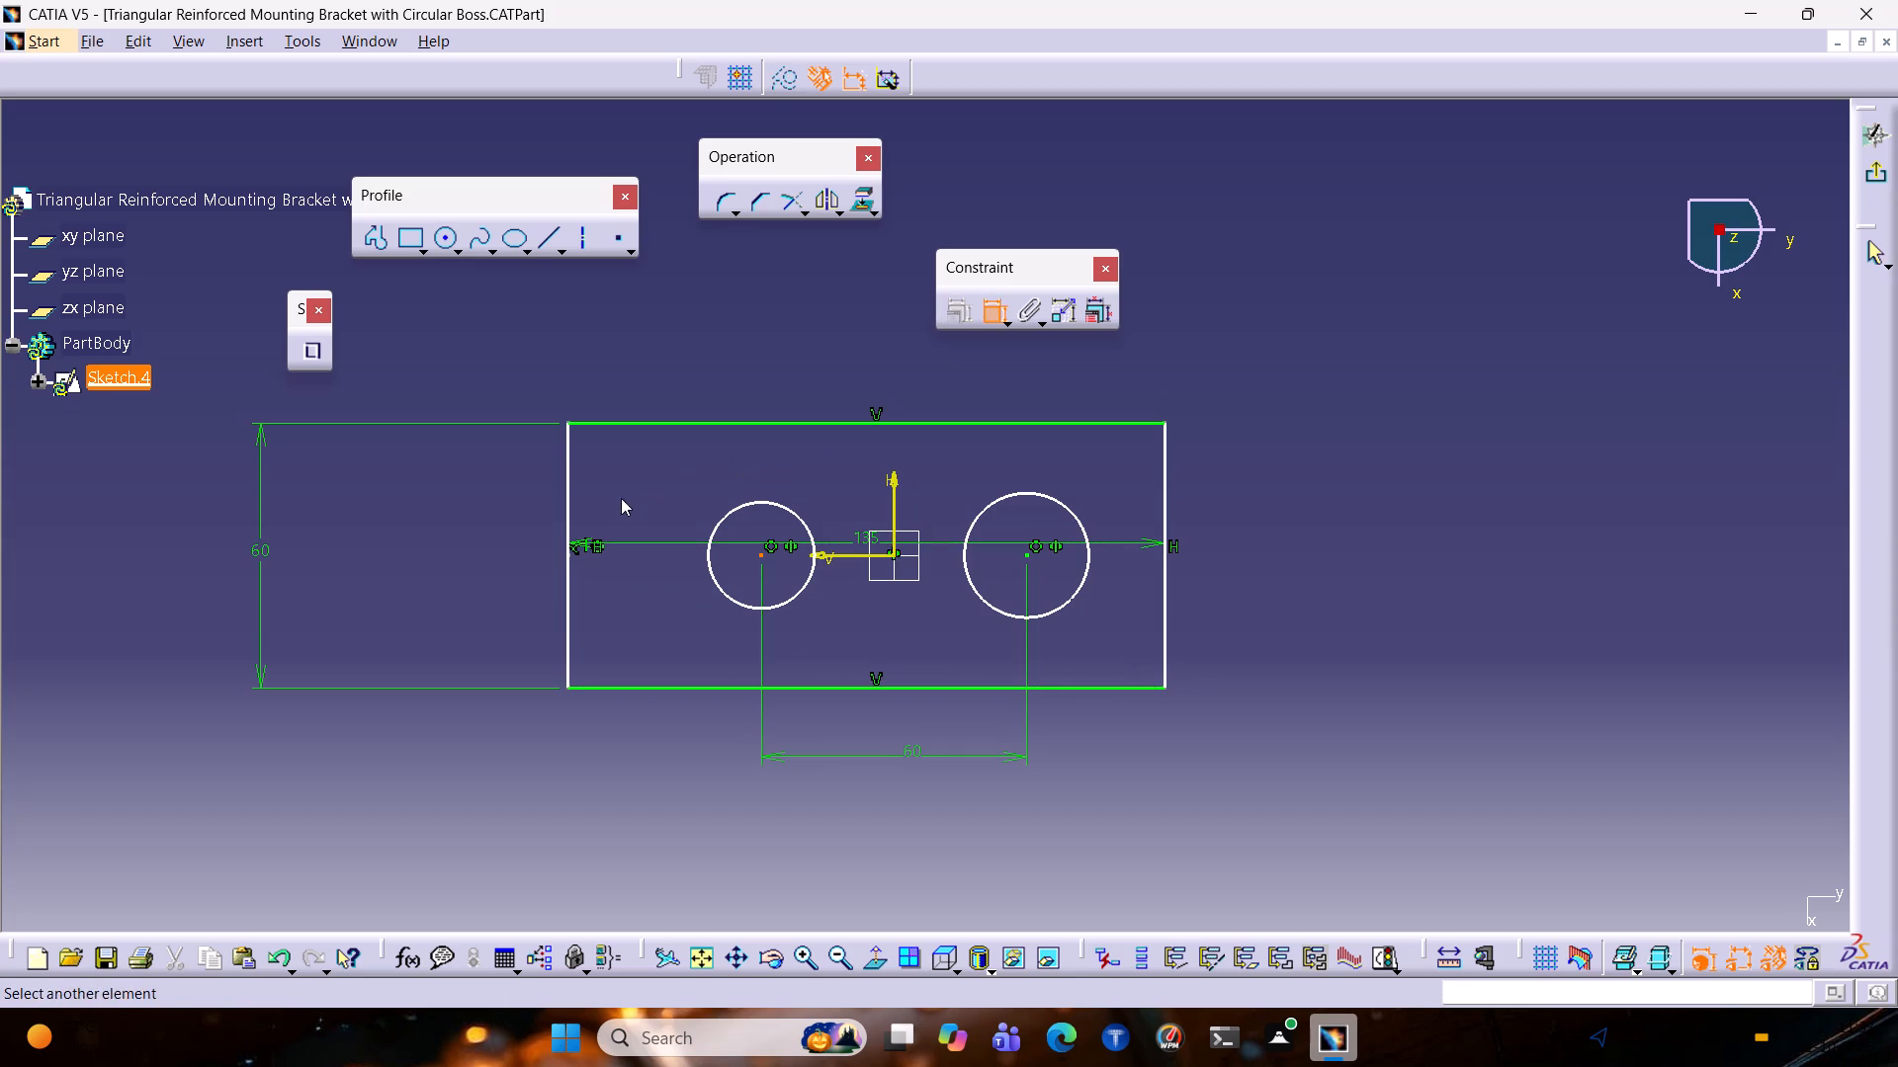
click(562, 543)
click(566, 543)
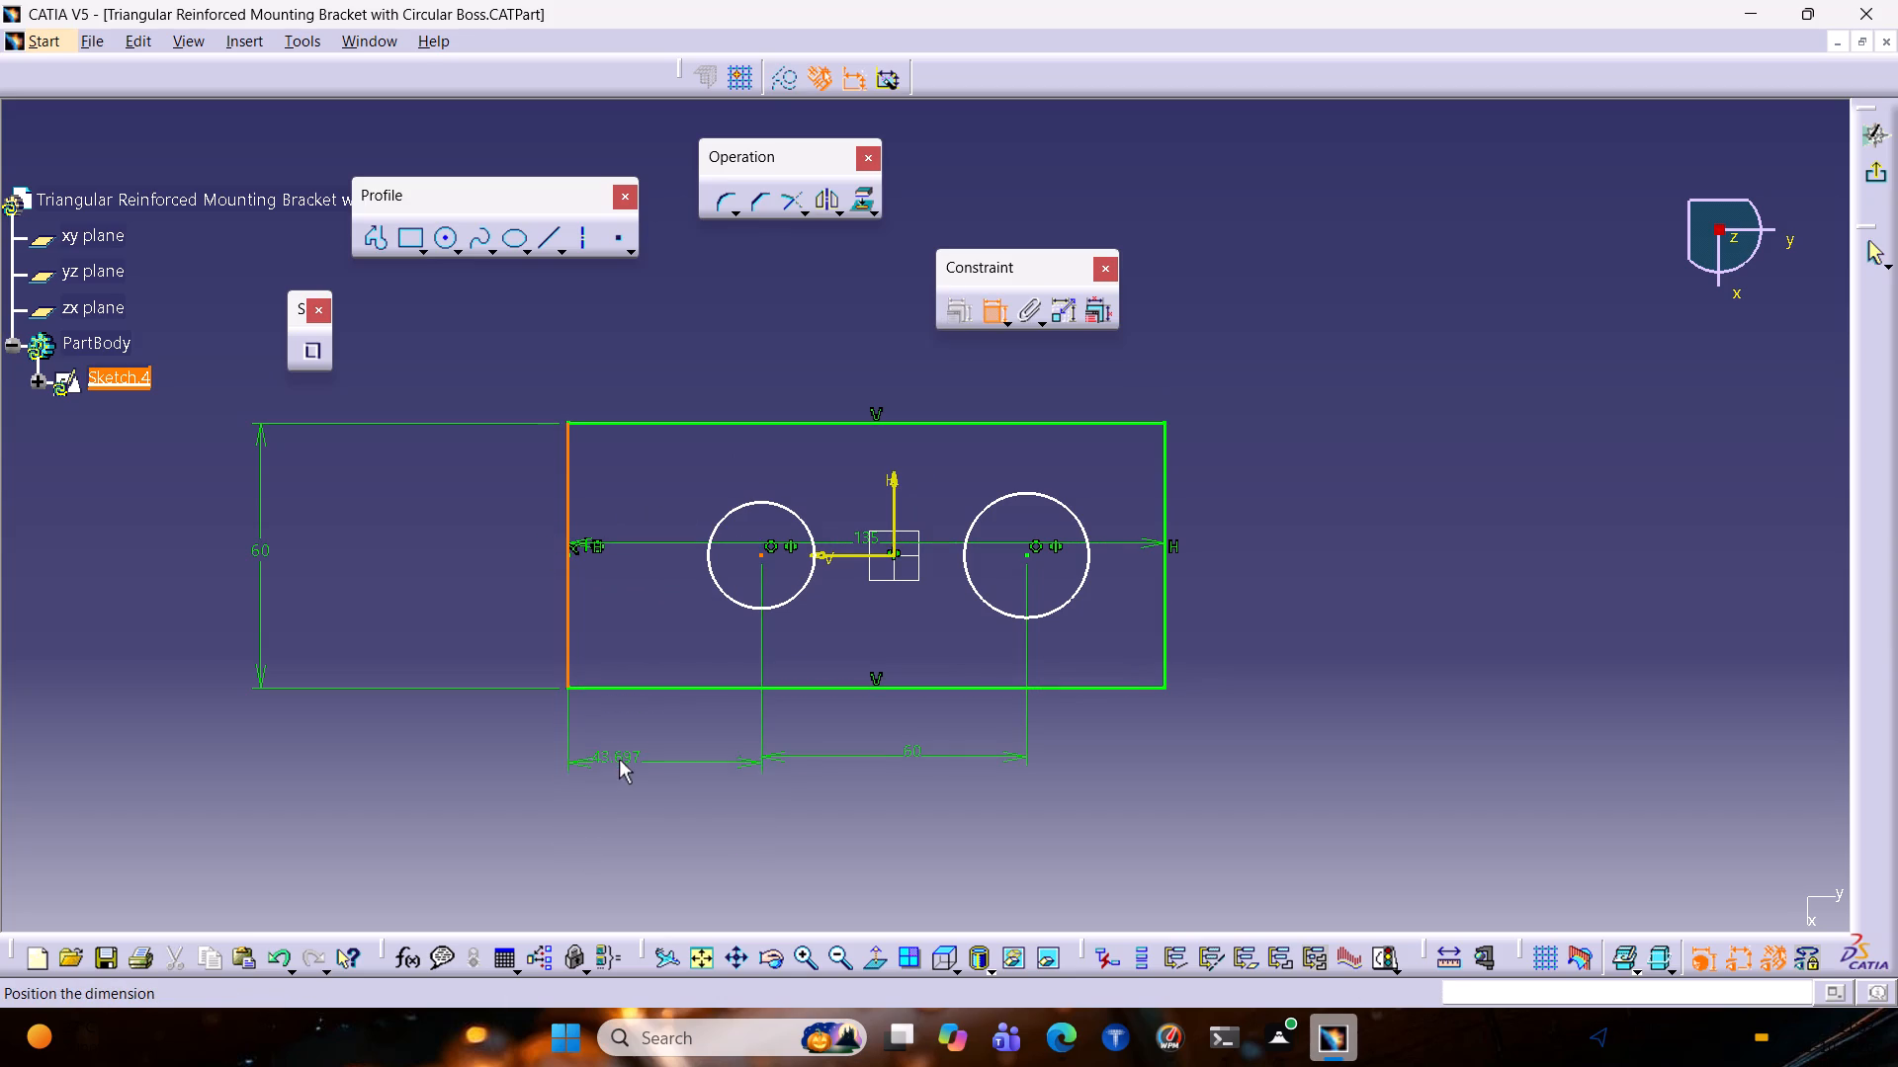
click(621, 755)
double_click(620, 752)
text(25)
key(Return)
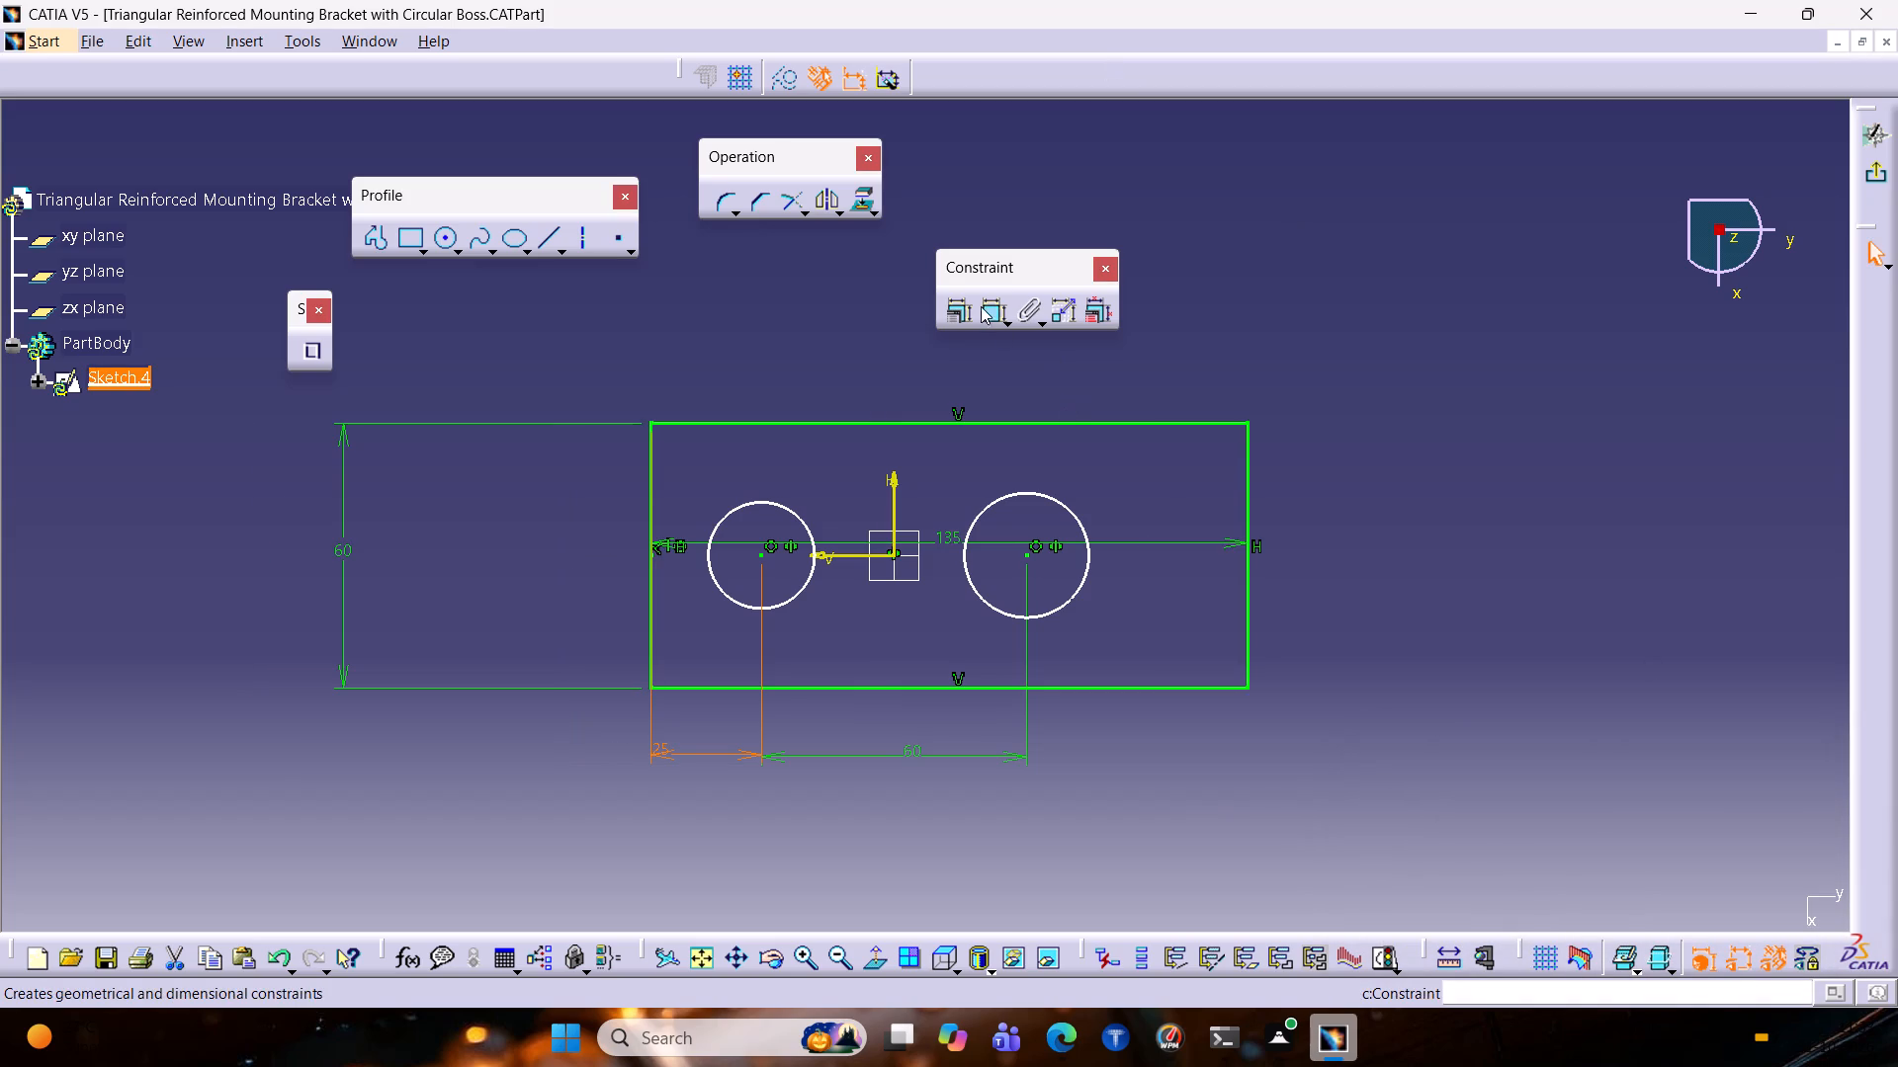
Dimension the circle on the positive-V side and set its diameter to 20 mm.
click(788, 517)
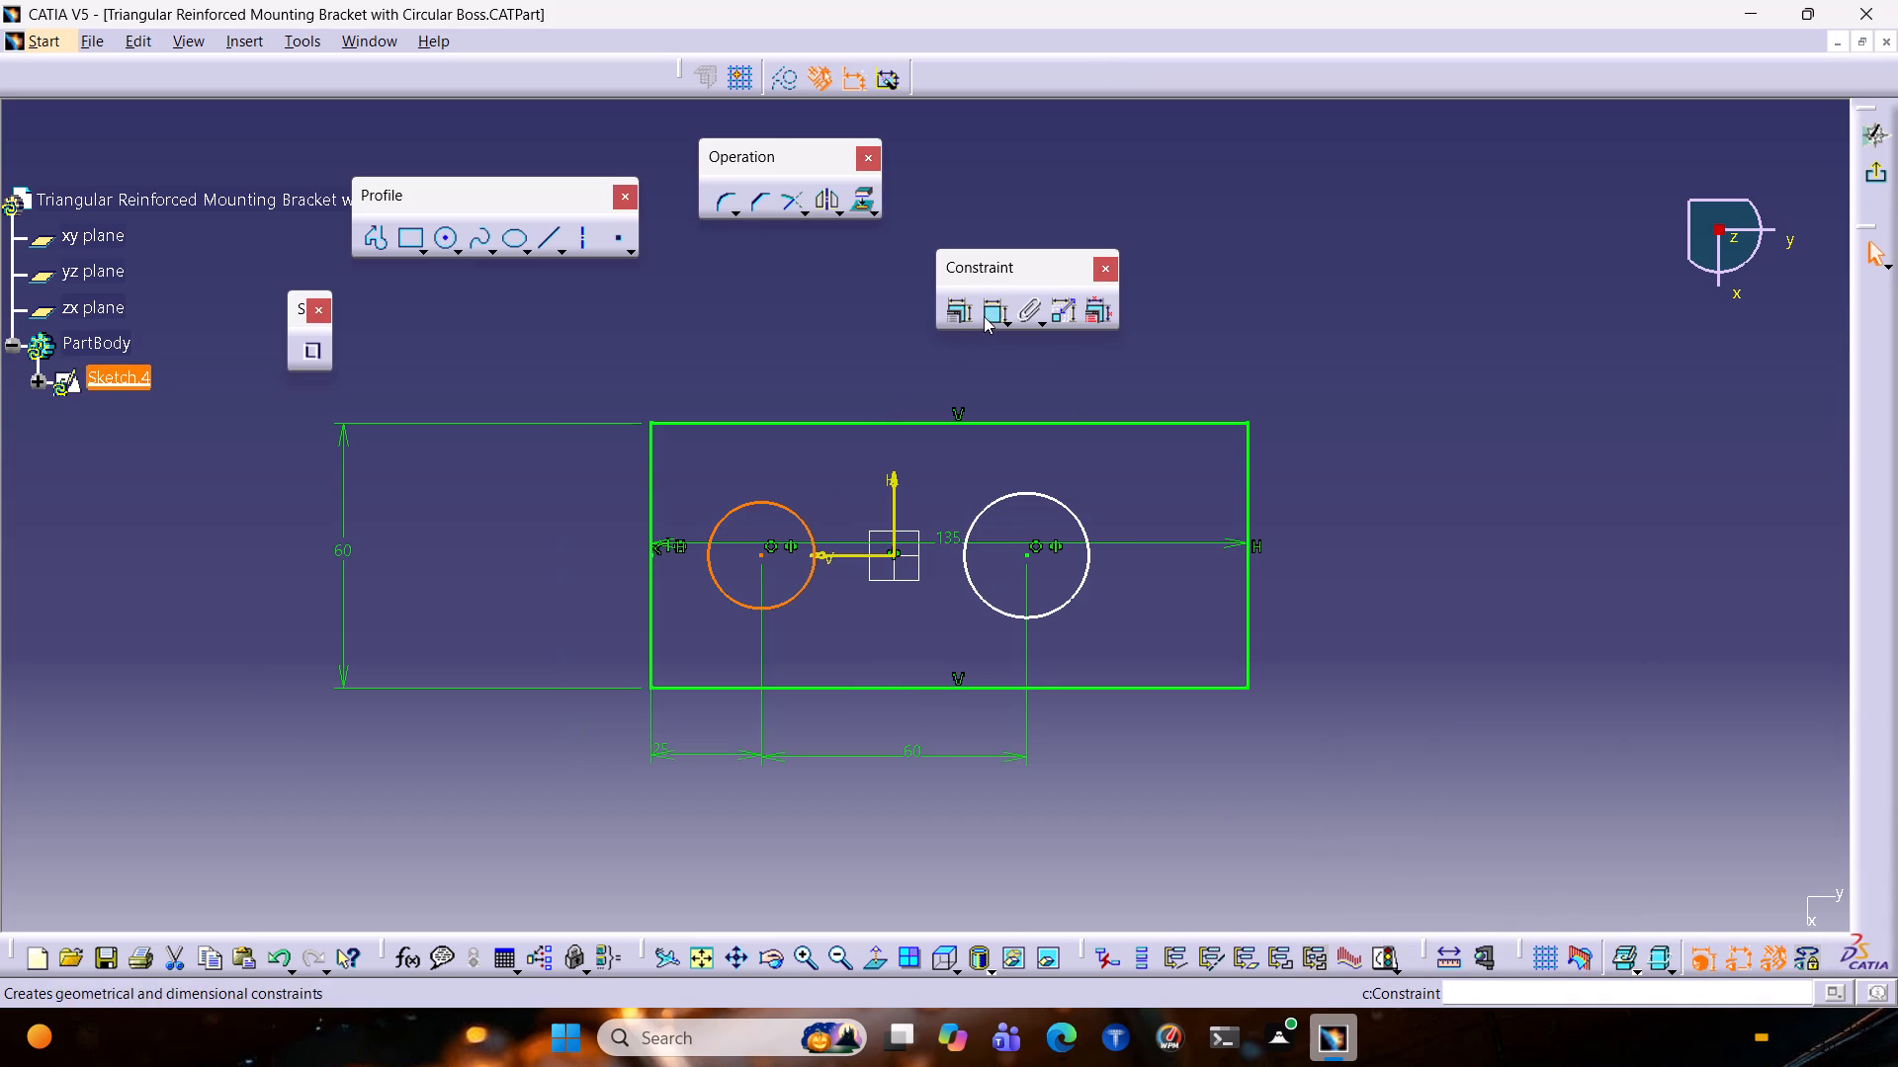
click(985, 316)
click(822, 737)
double_click(822, 735)
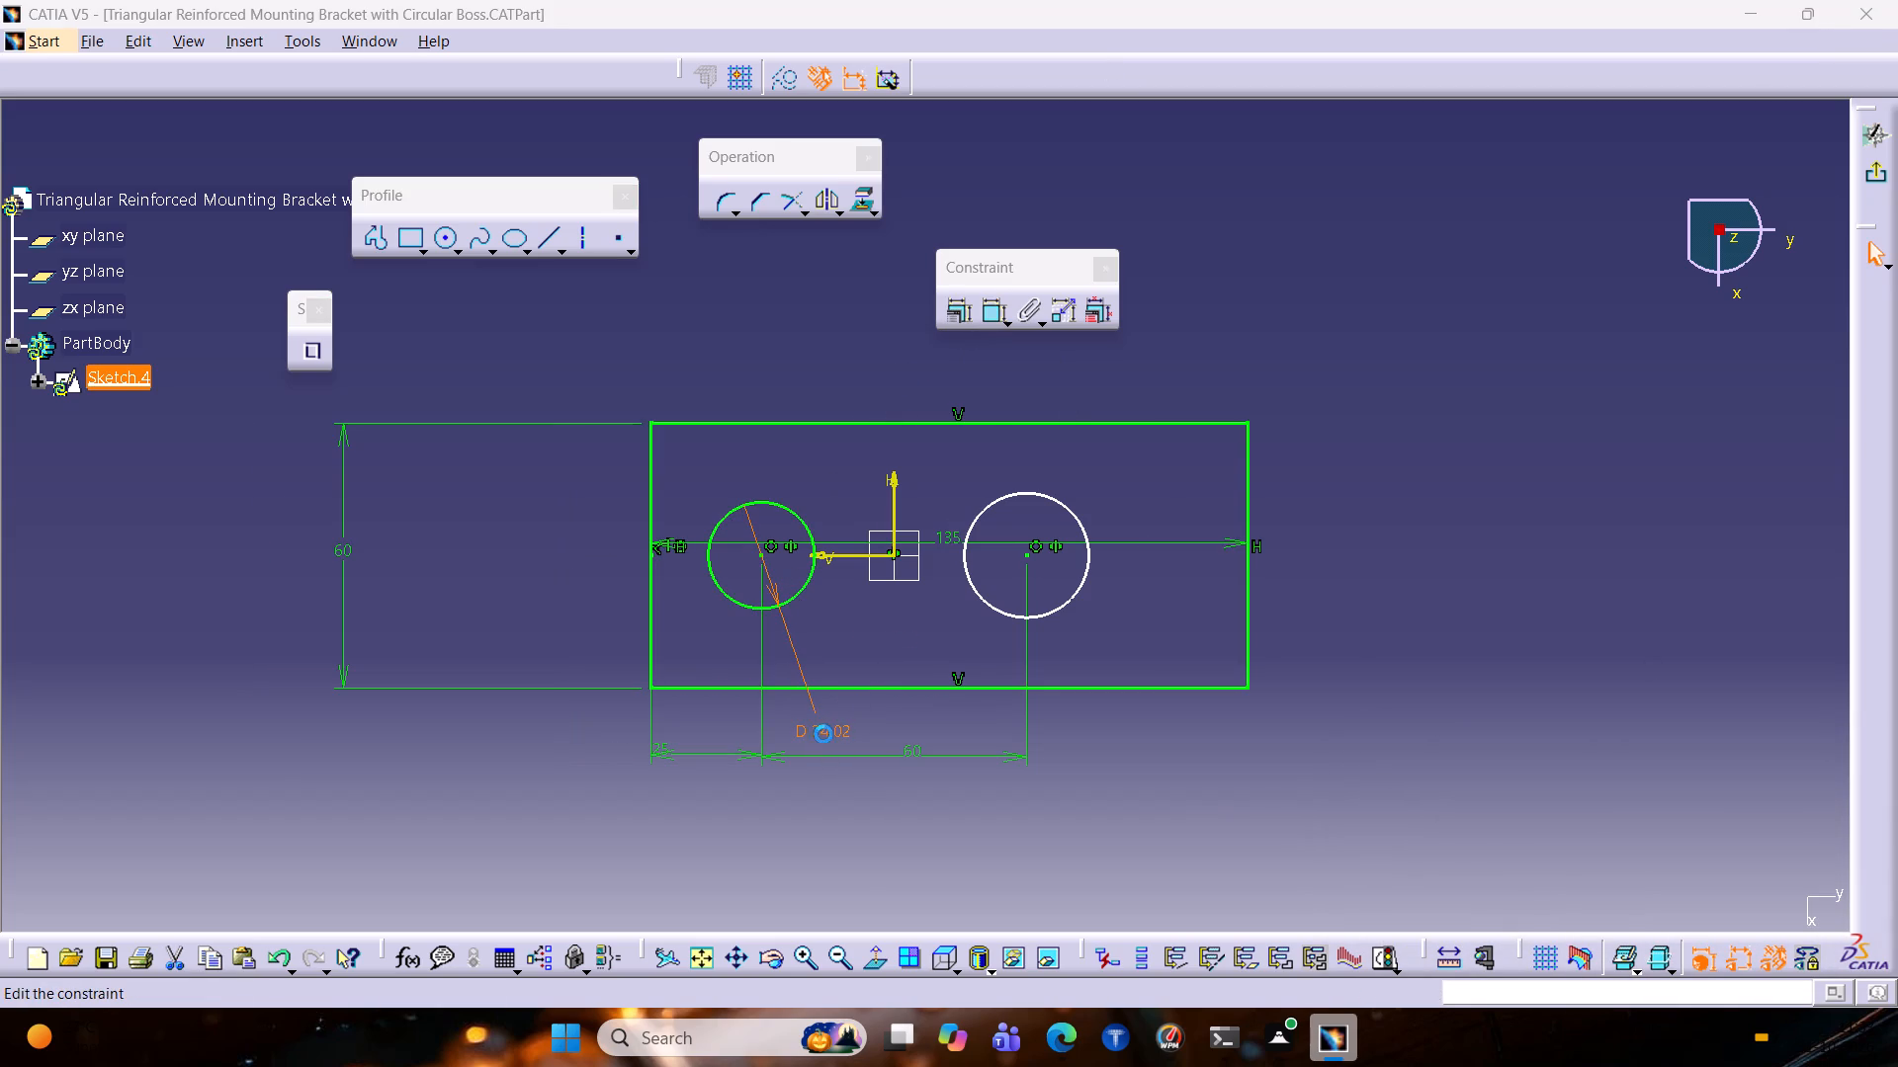
key(2)
key(Return)
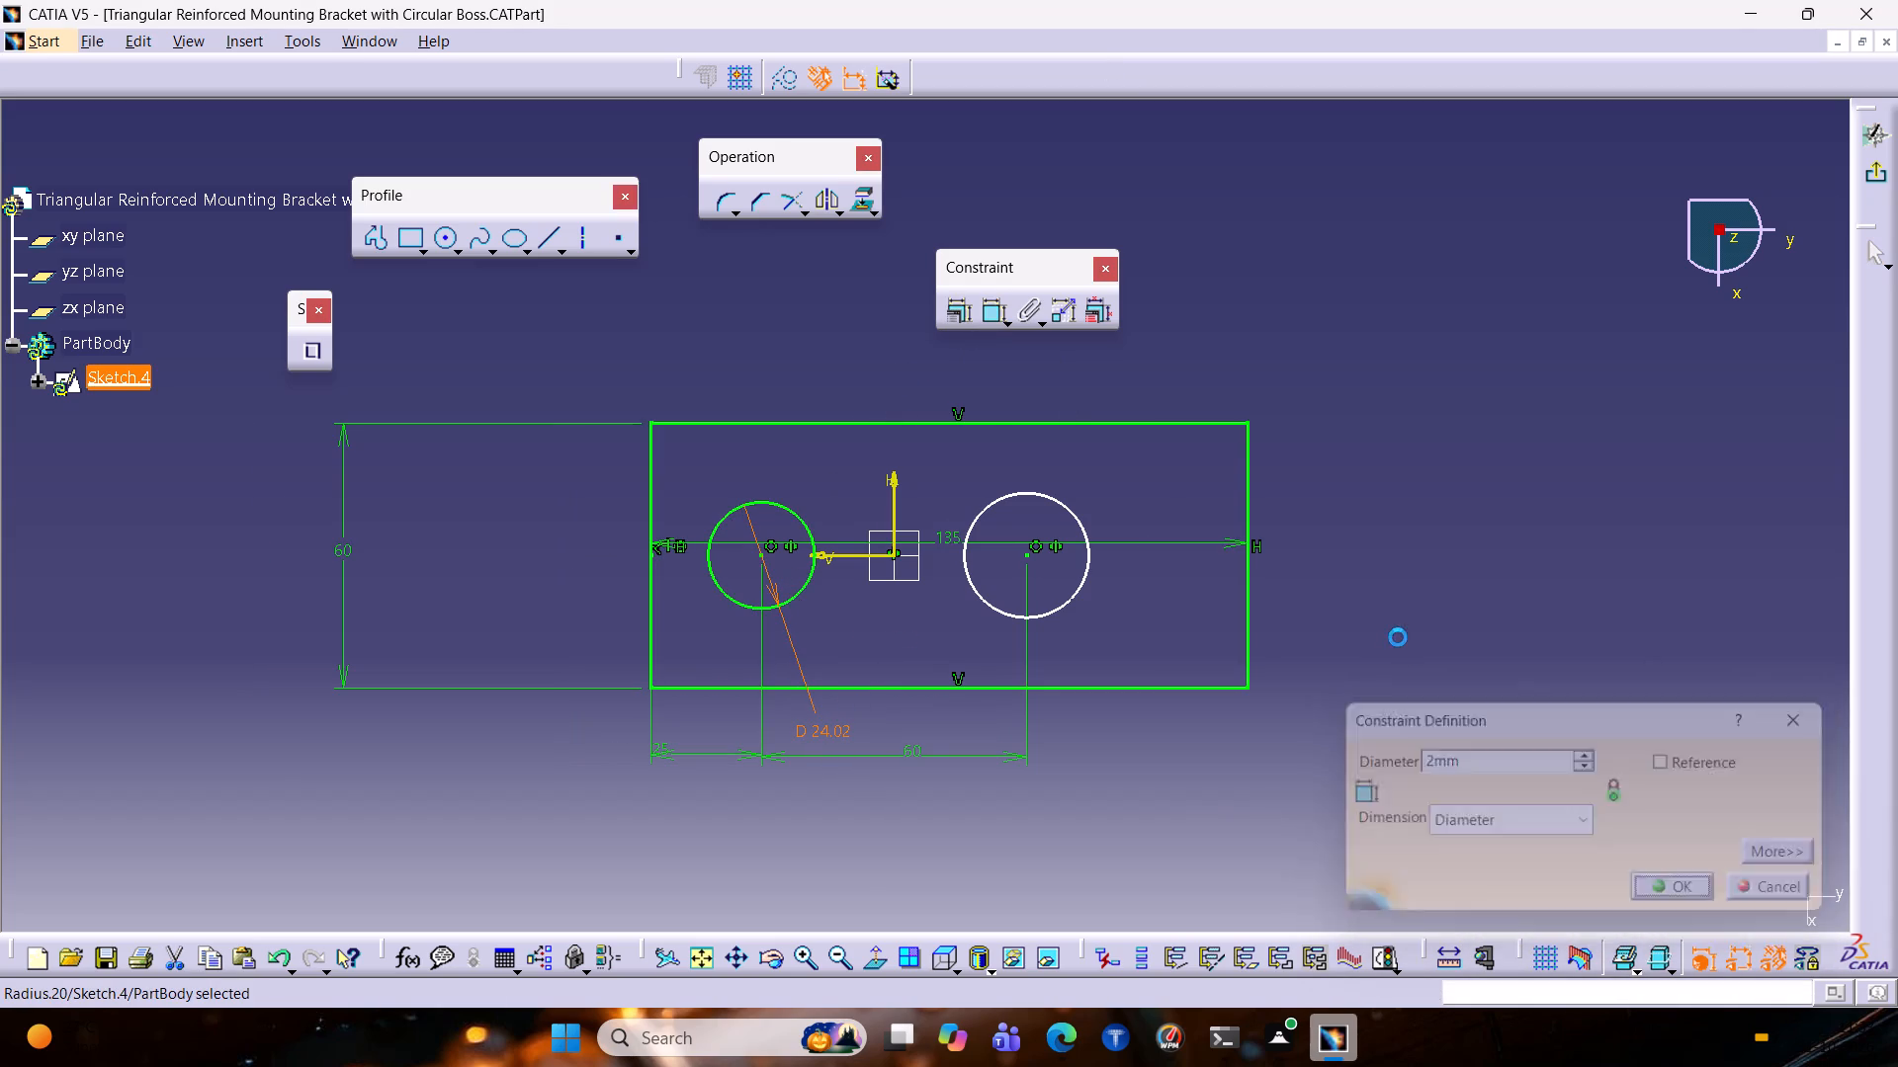
click(809, 689)
double_click(806, 677)
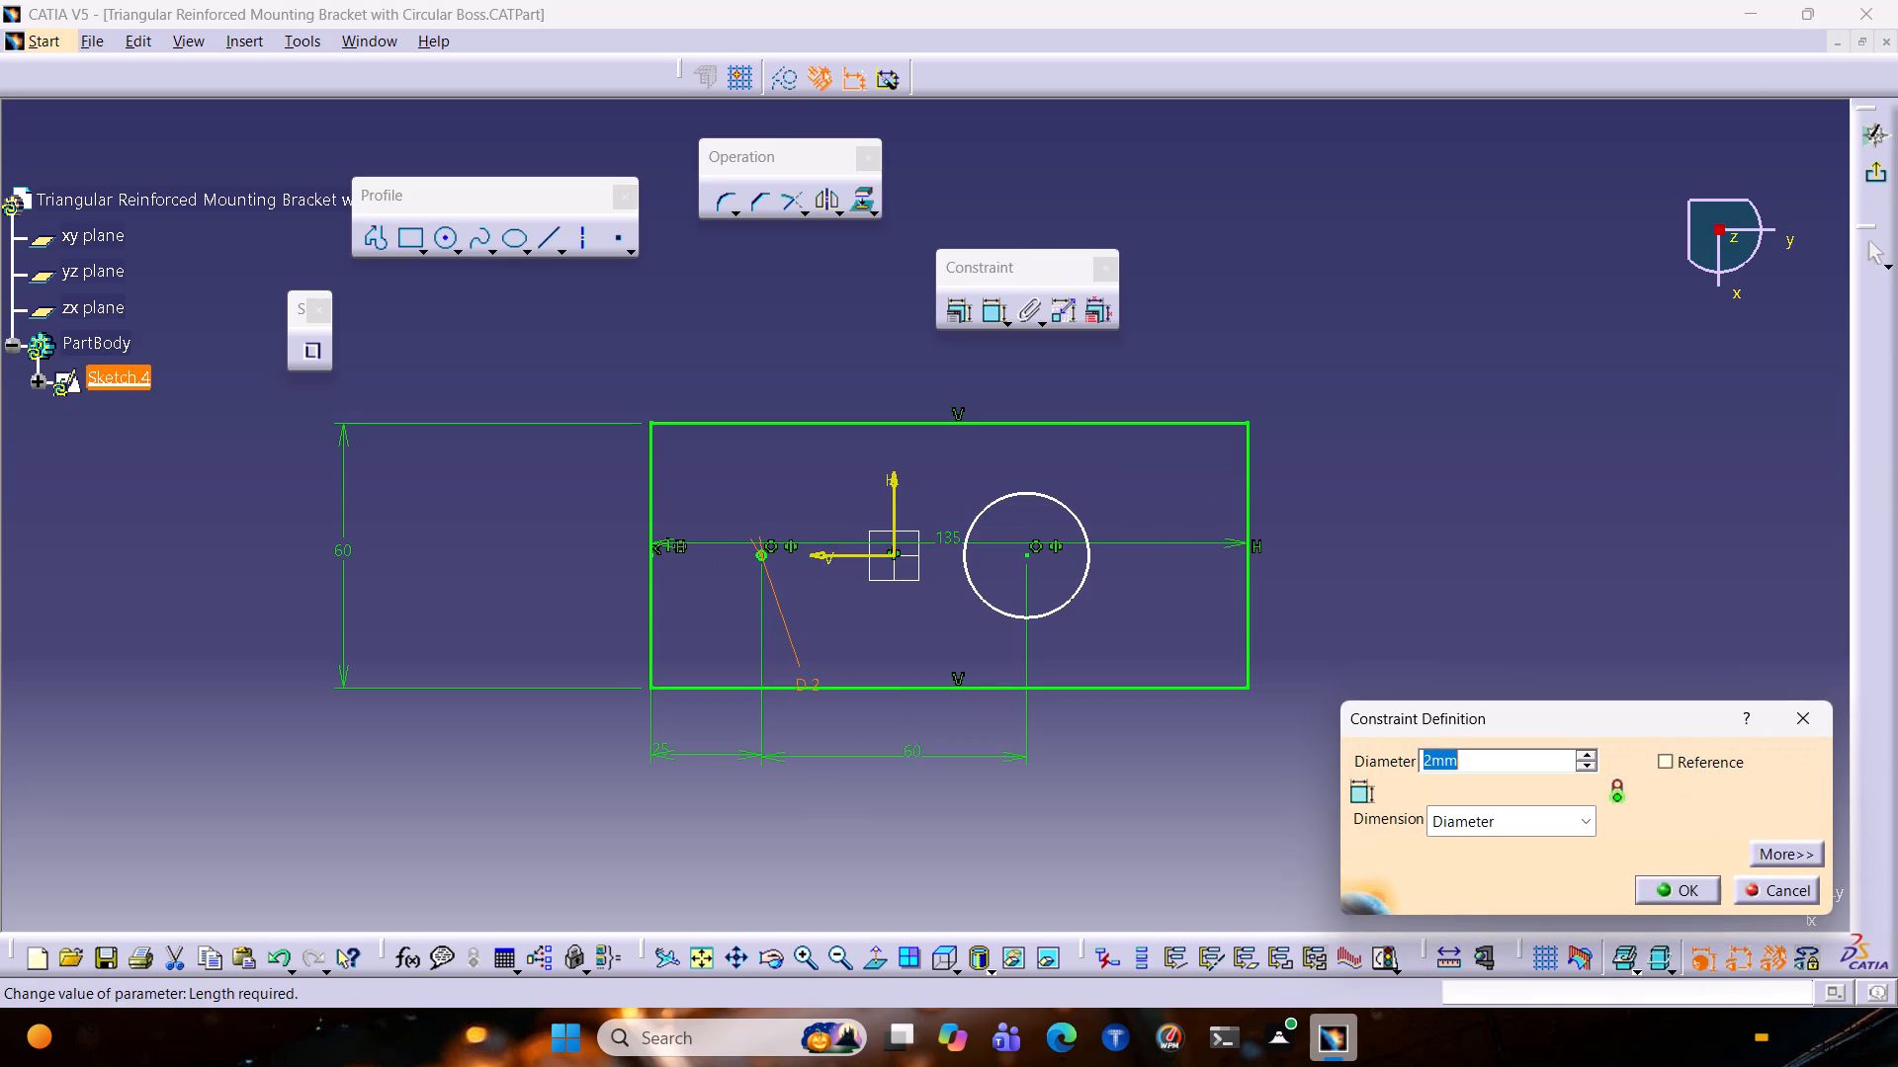
text(20)
key(Return)
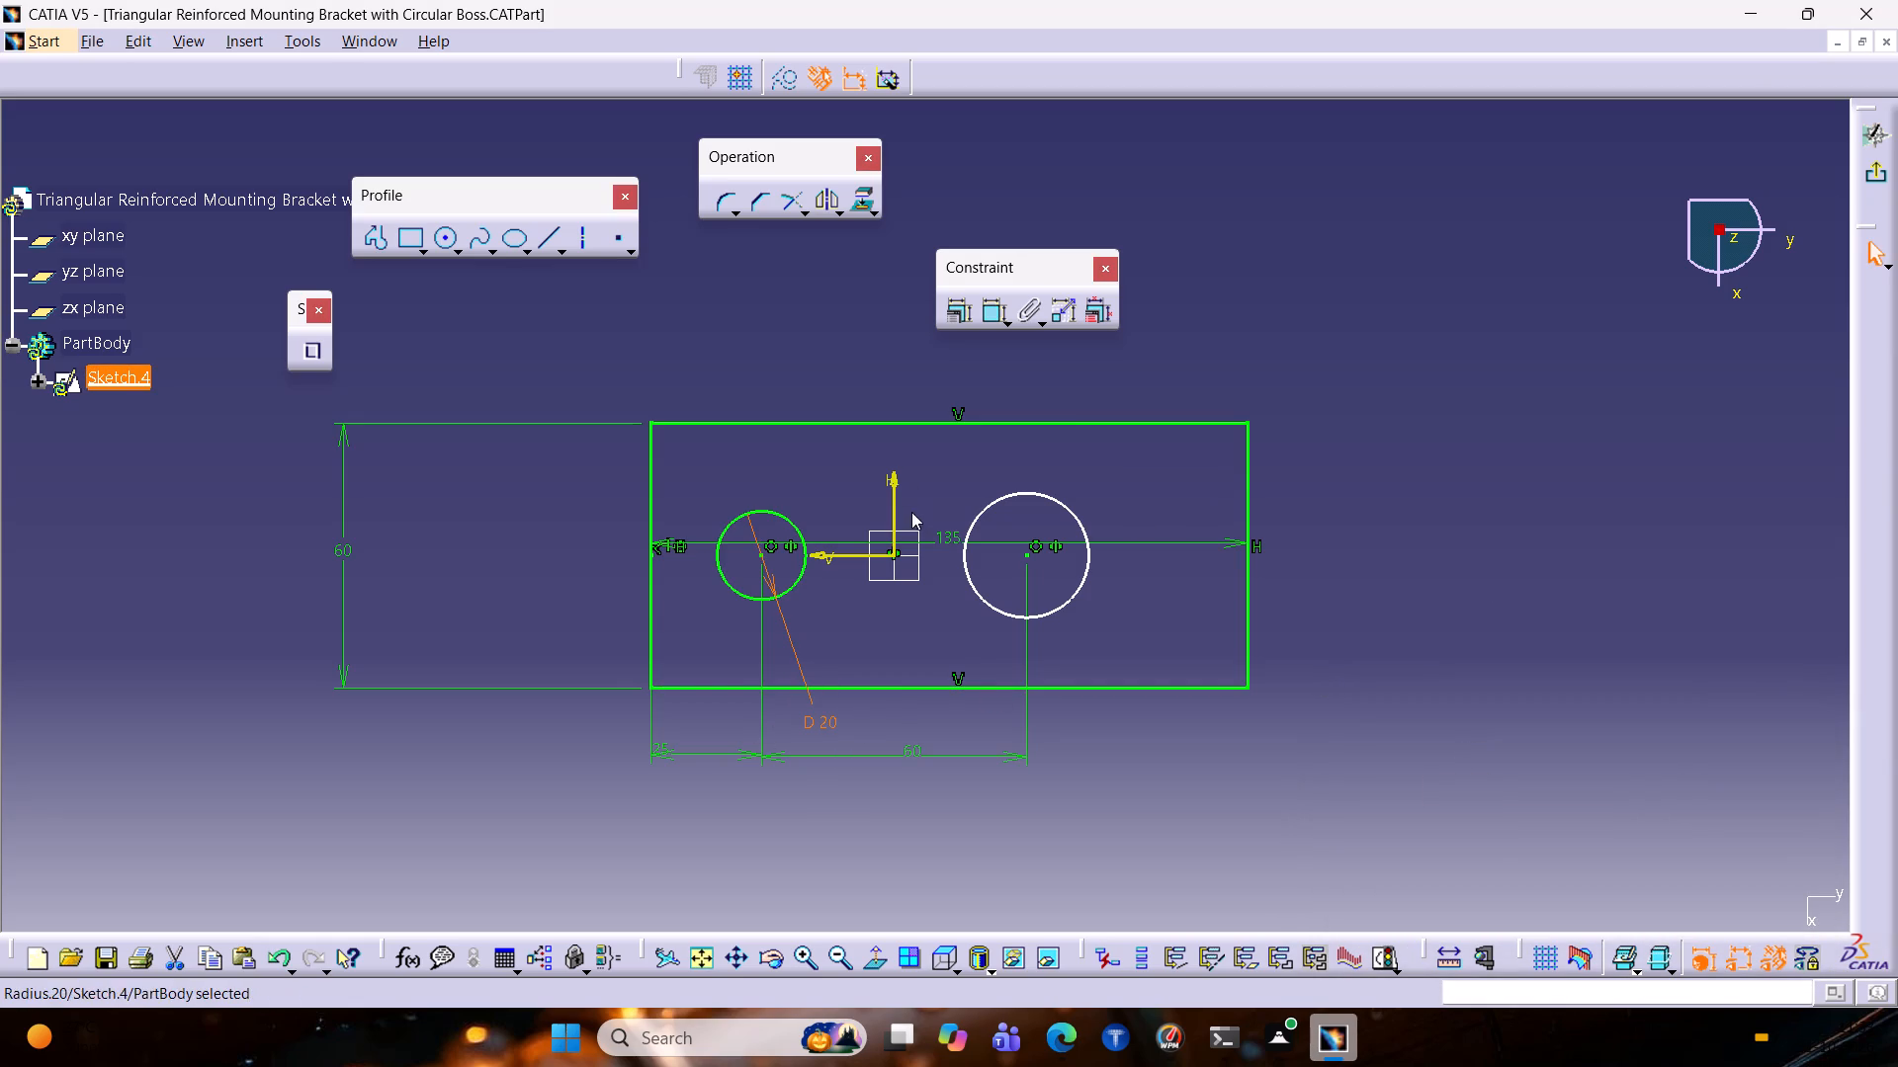
Apply an Equal constraint between the two circles so the second matches the 20 mm circle.
click(802, 540)
ctrl+click(1037, 494)
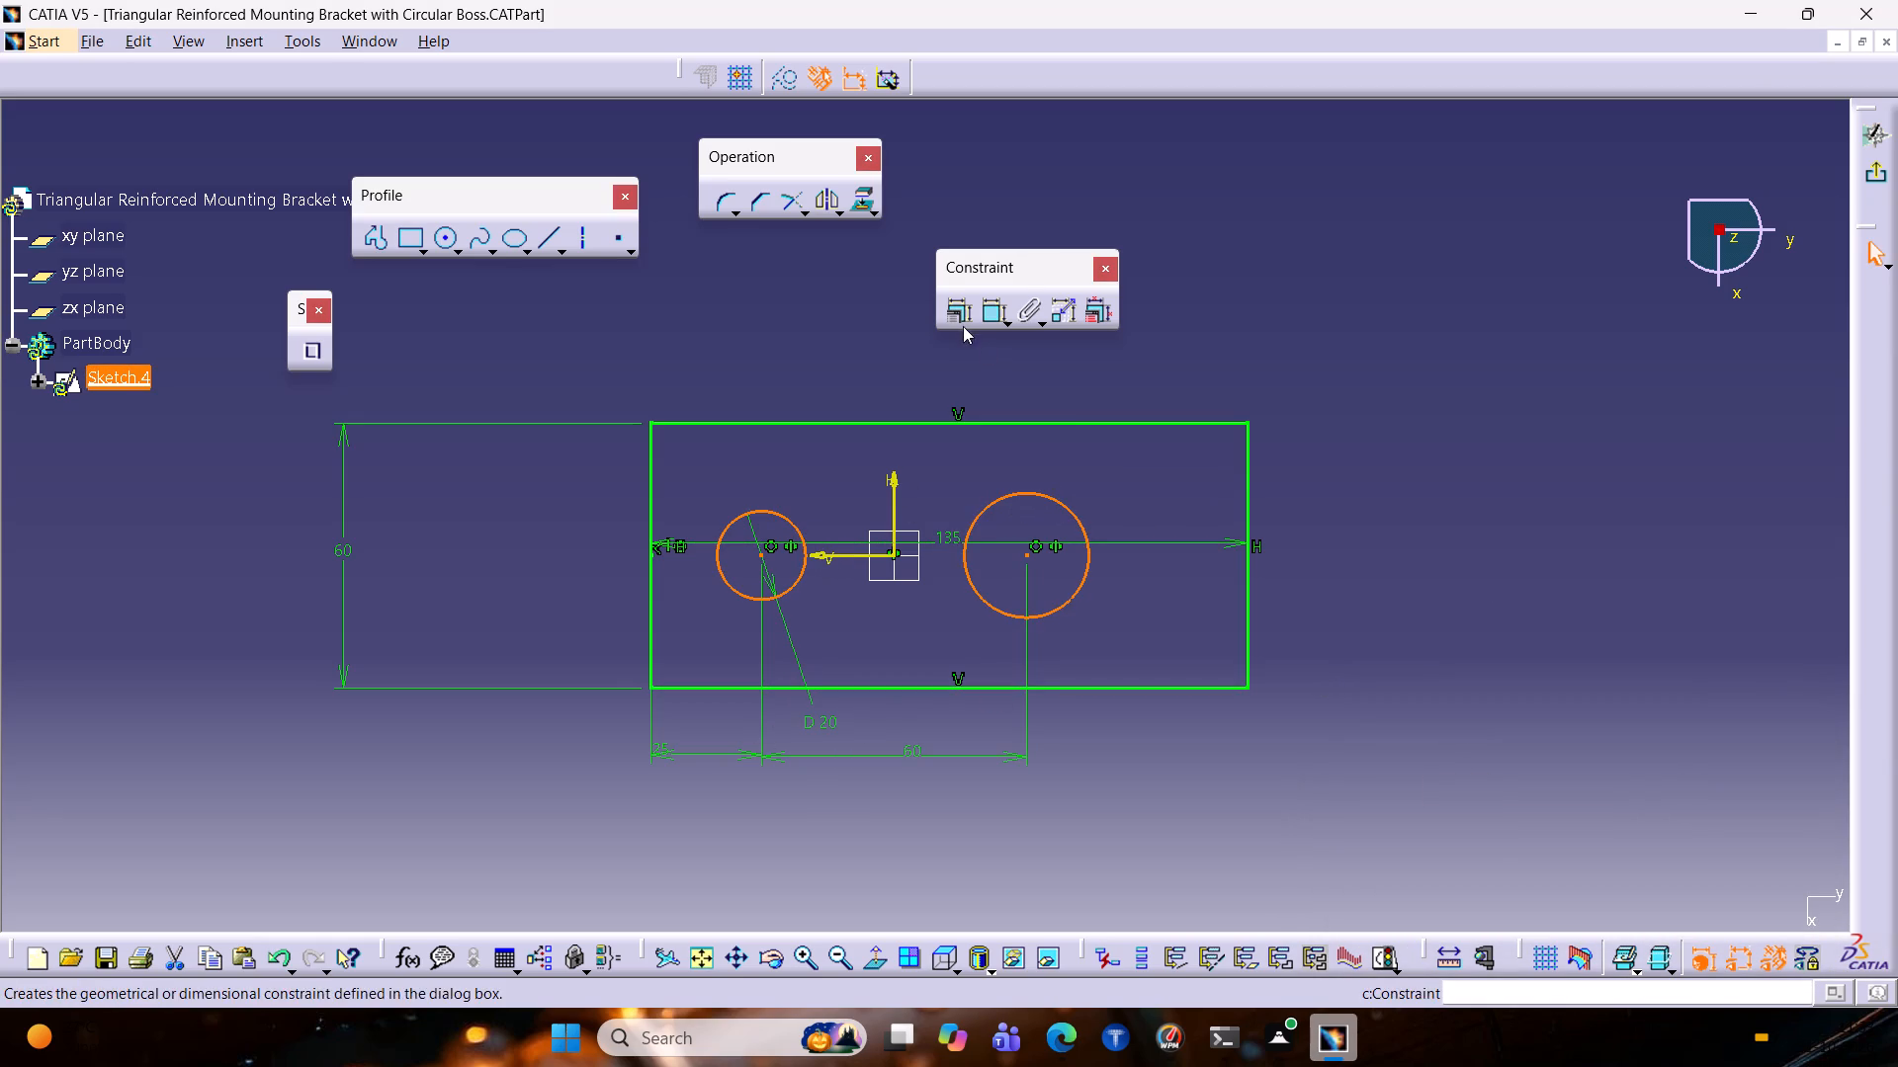
click(958, 321)
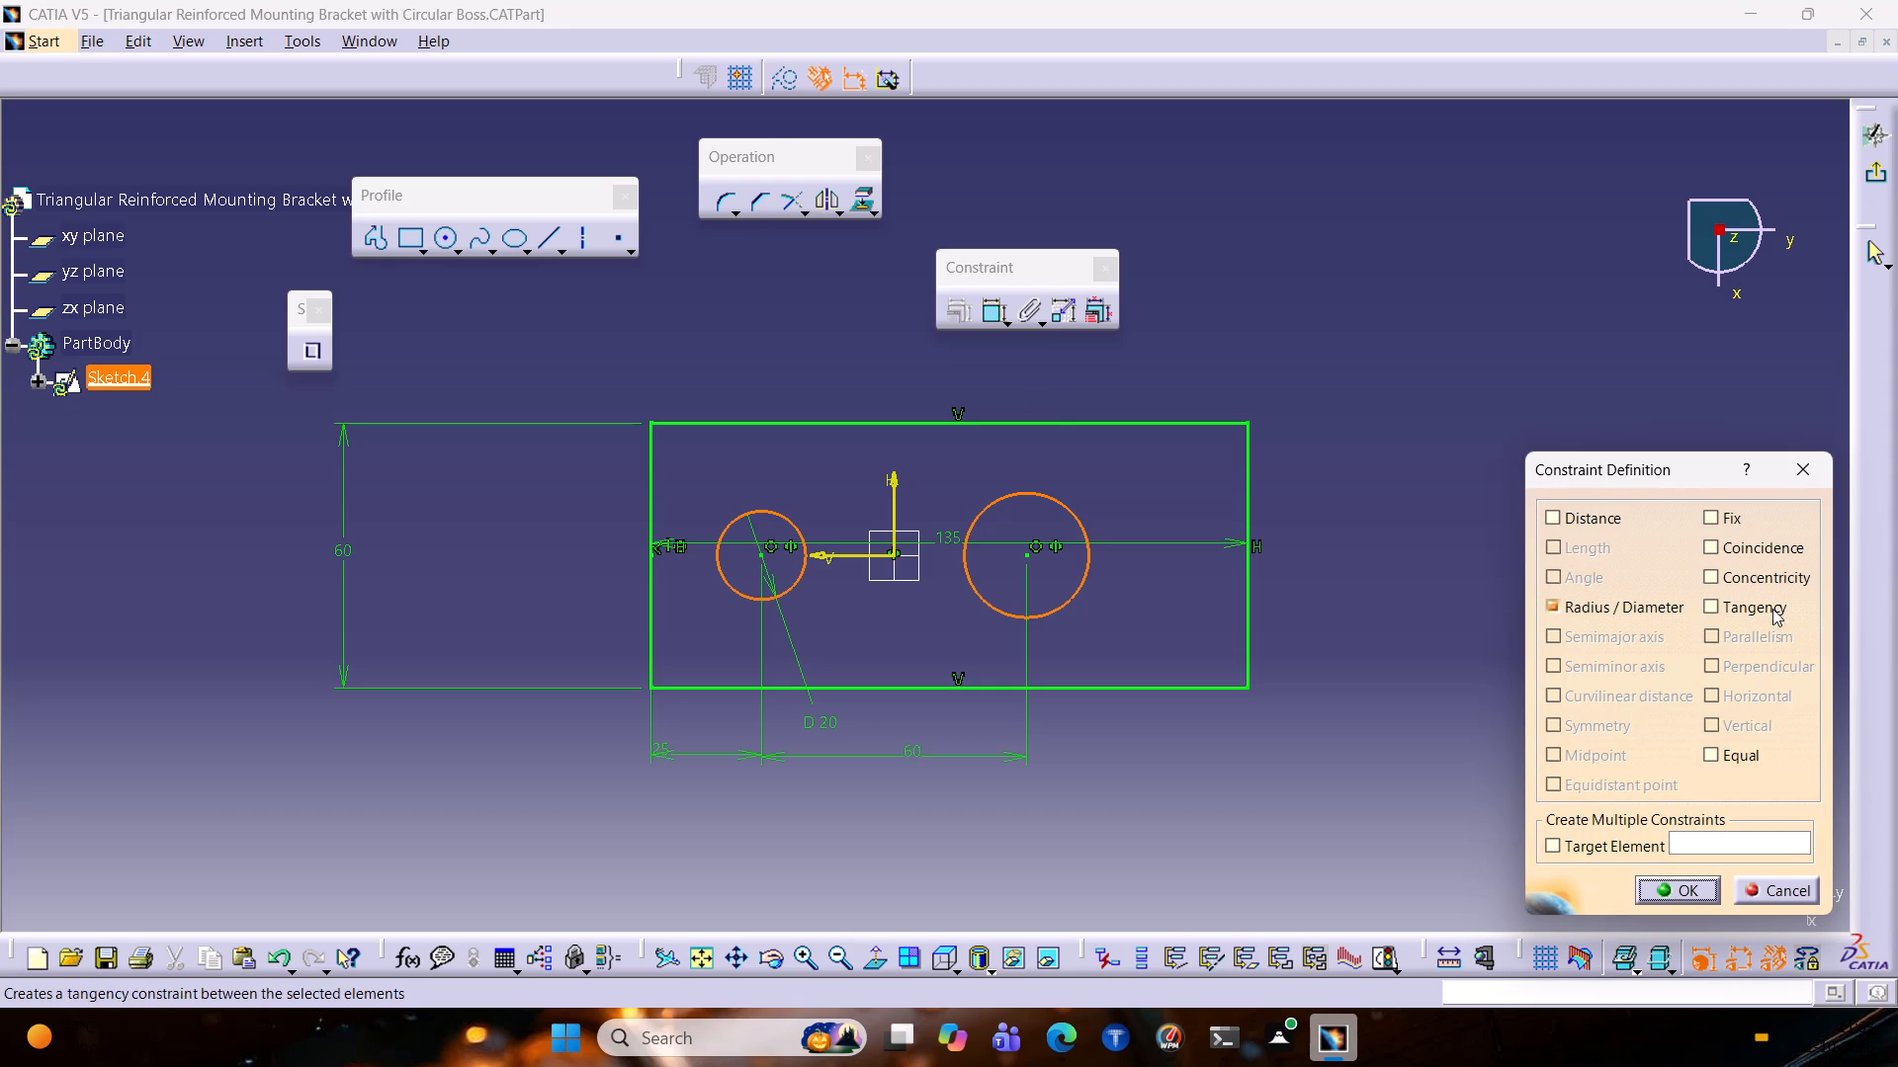
click(1733, 754)
click(1669, 897)
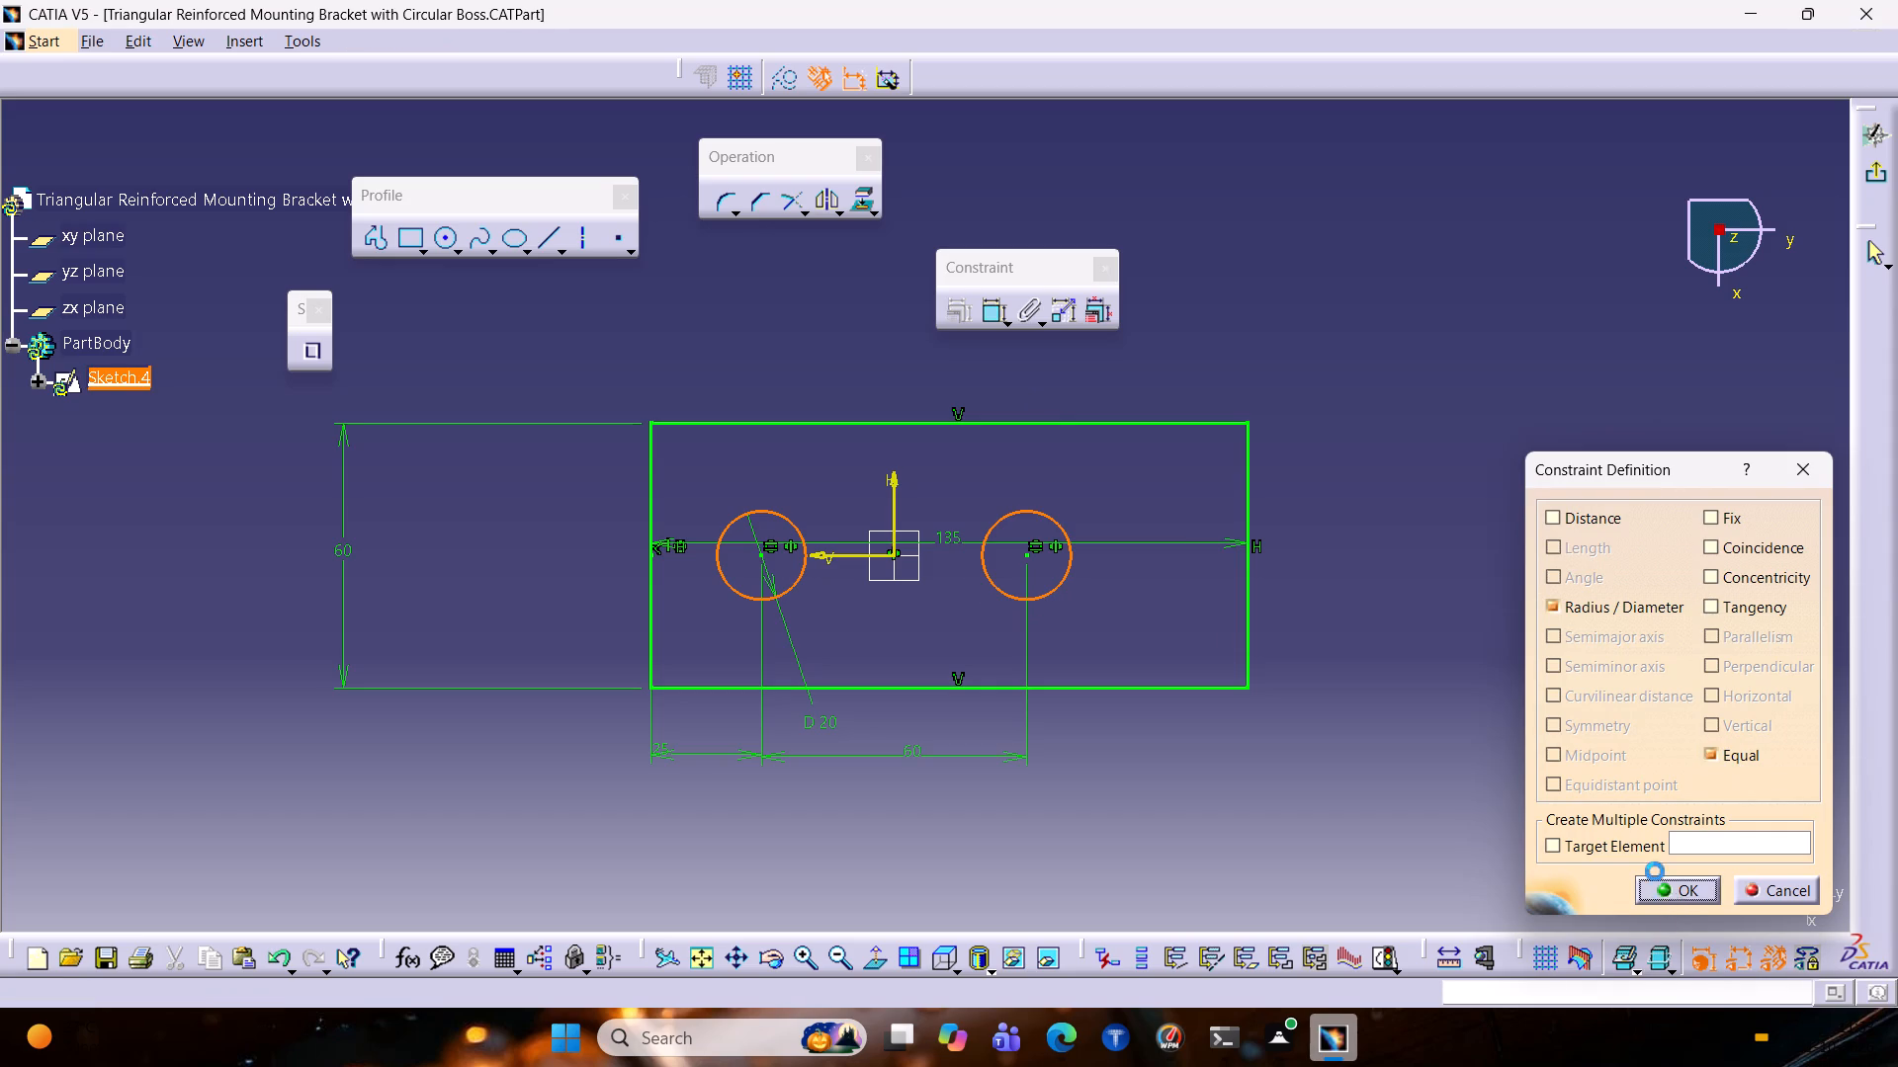
click(1535, 560)
Exit the plate sketch and extrude it as a Pad with a length of 15 mm.
click(1882, 187)
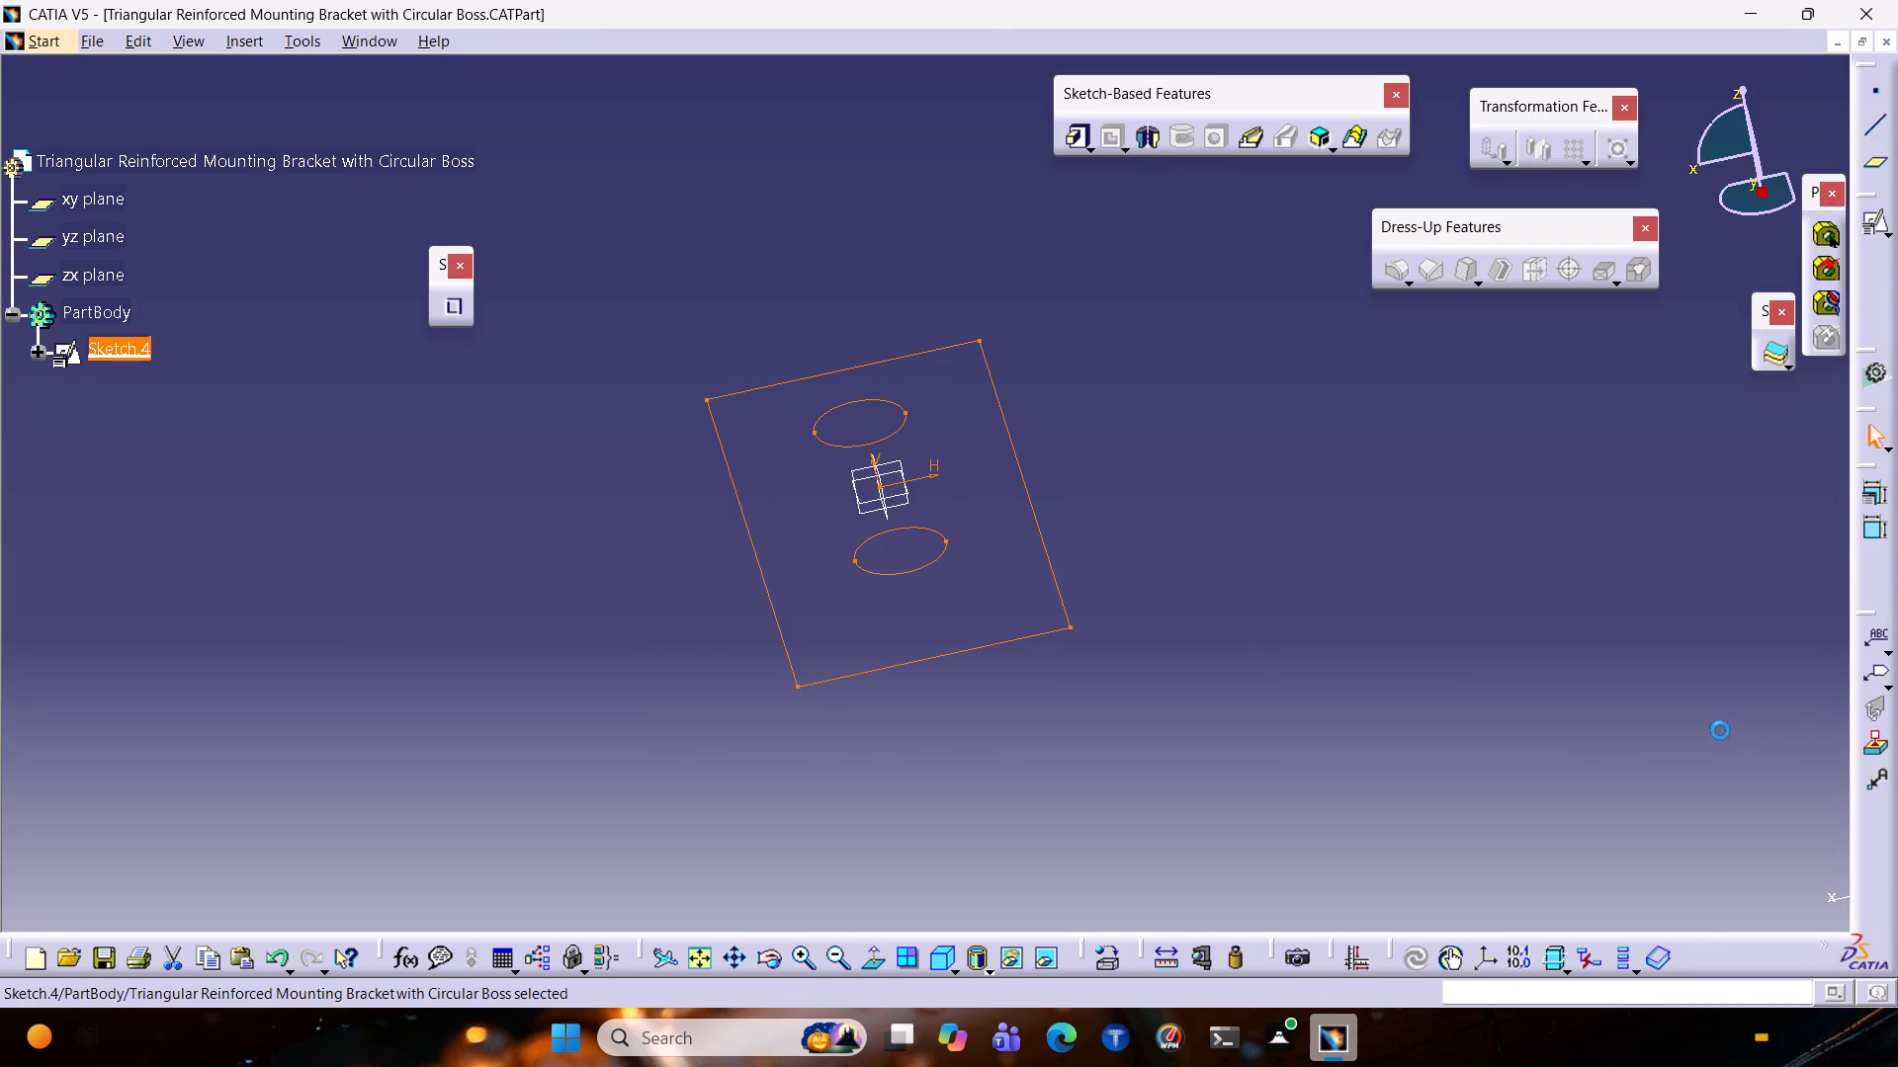
click(1074, 133)
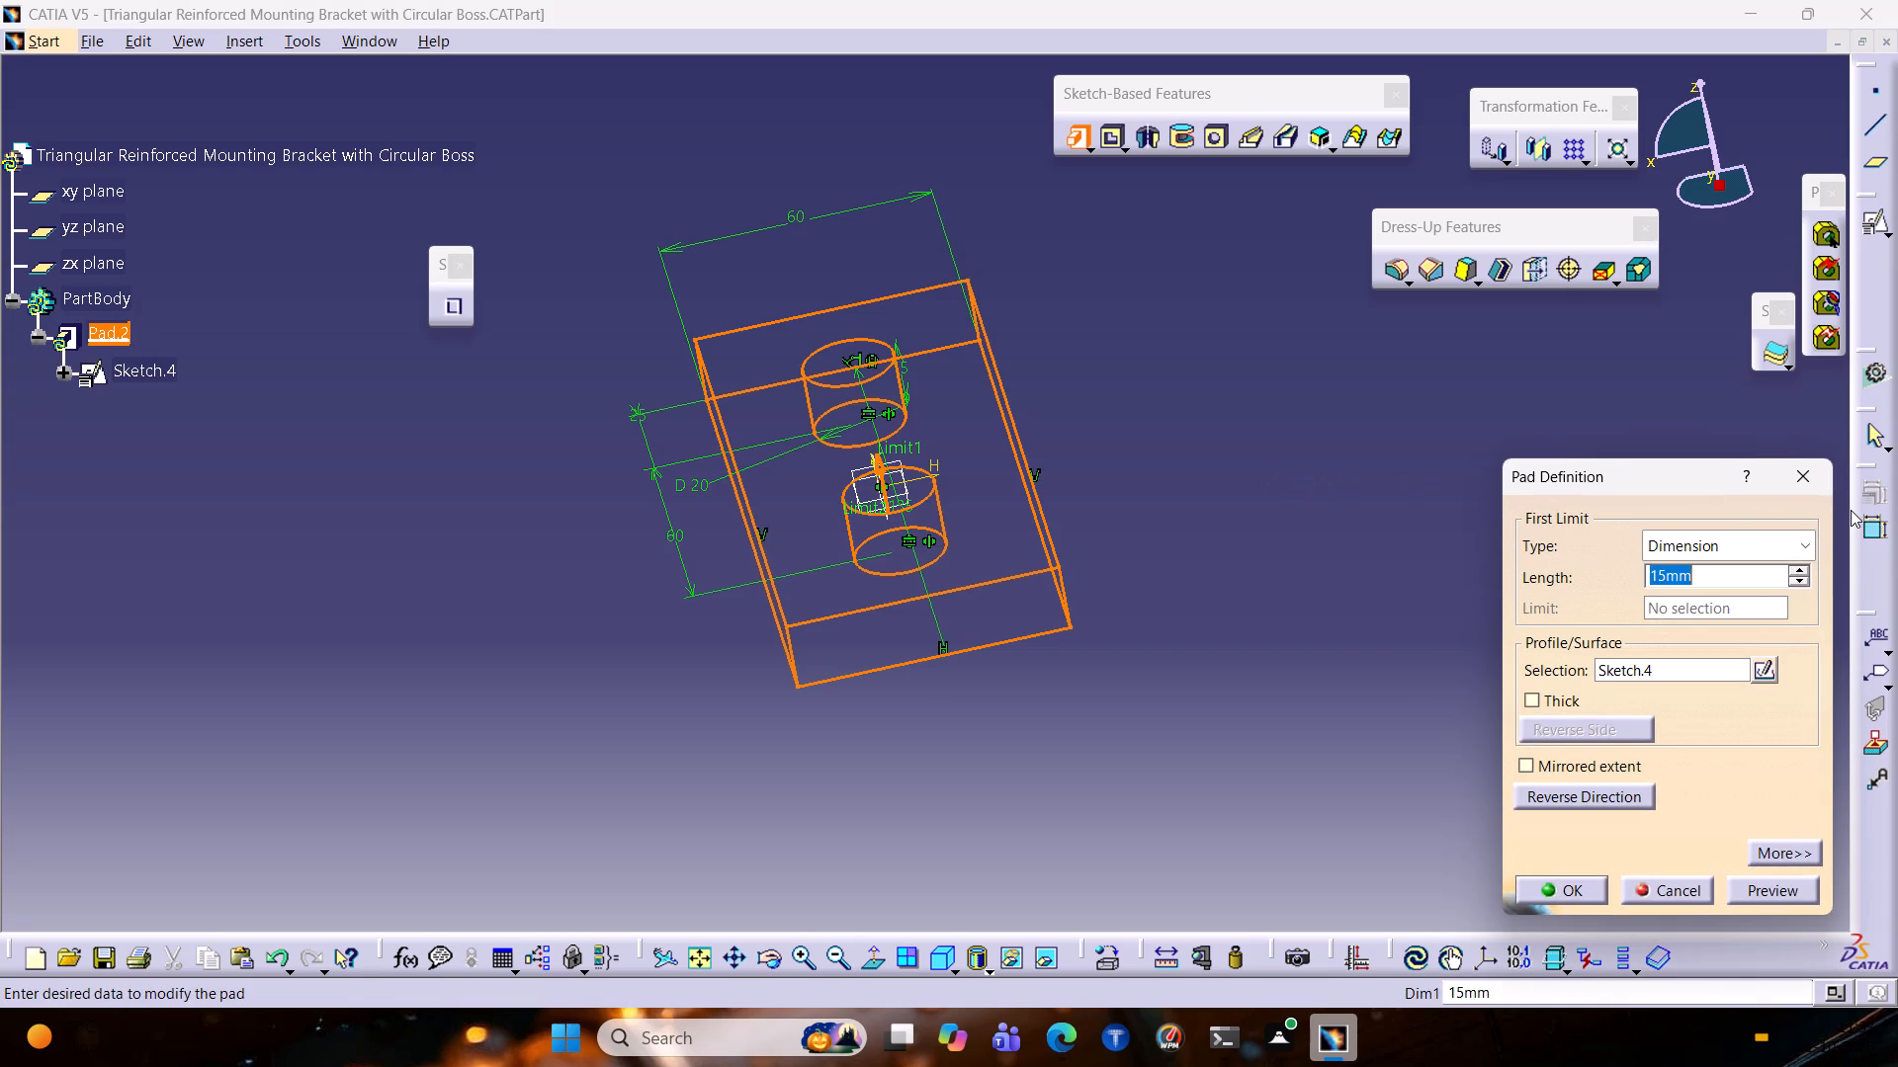
click(1802, 881)
click(1567, 899)
click(1291, 800)
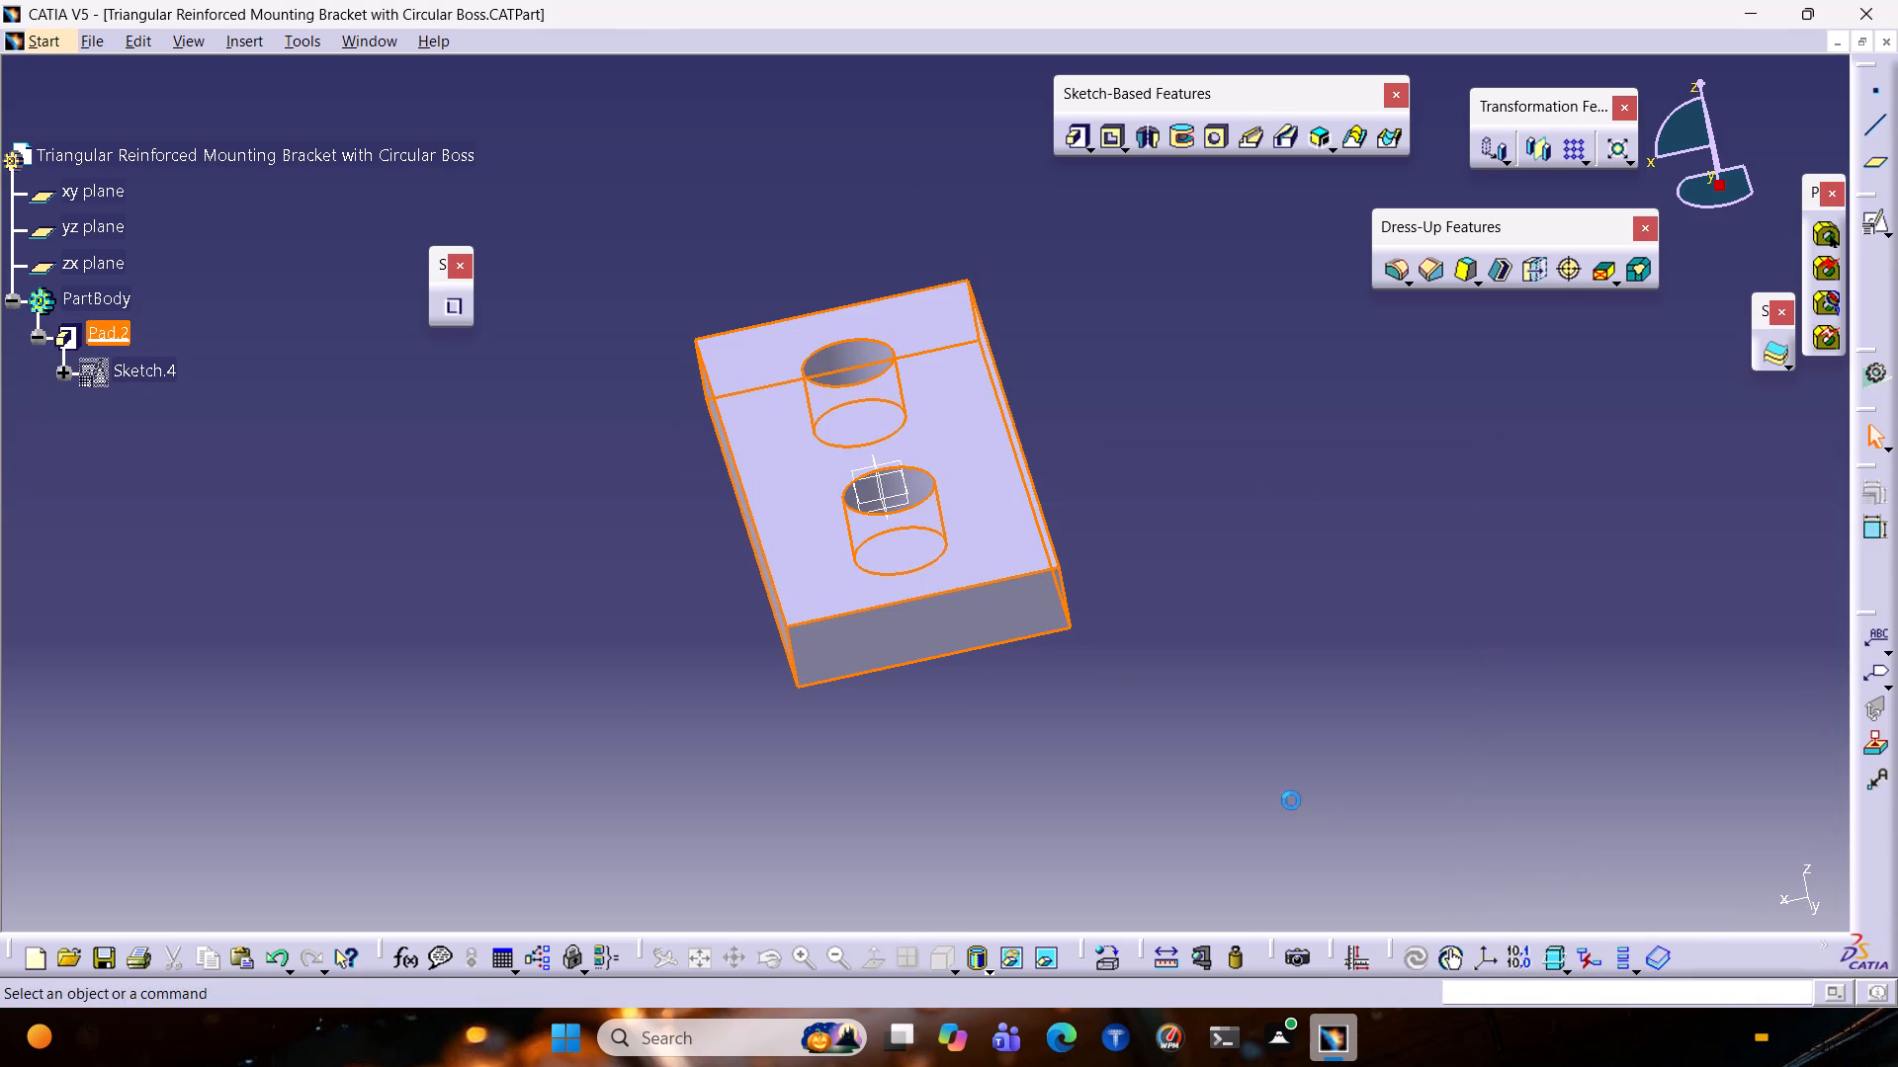
Measure the plate's length between its two short end edges, viewed along the x axis.
click(955, 965)
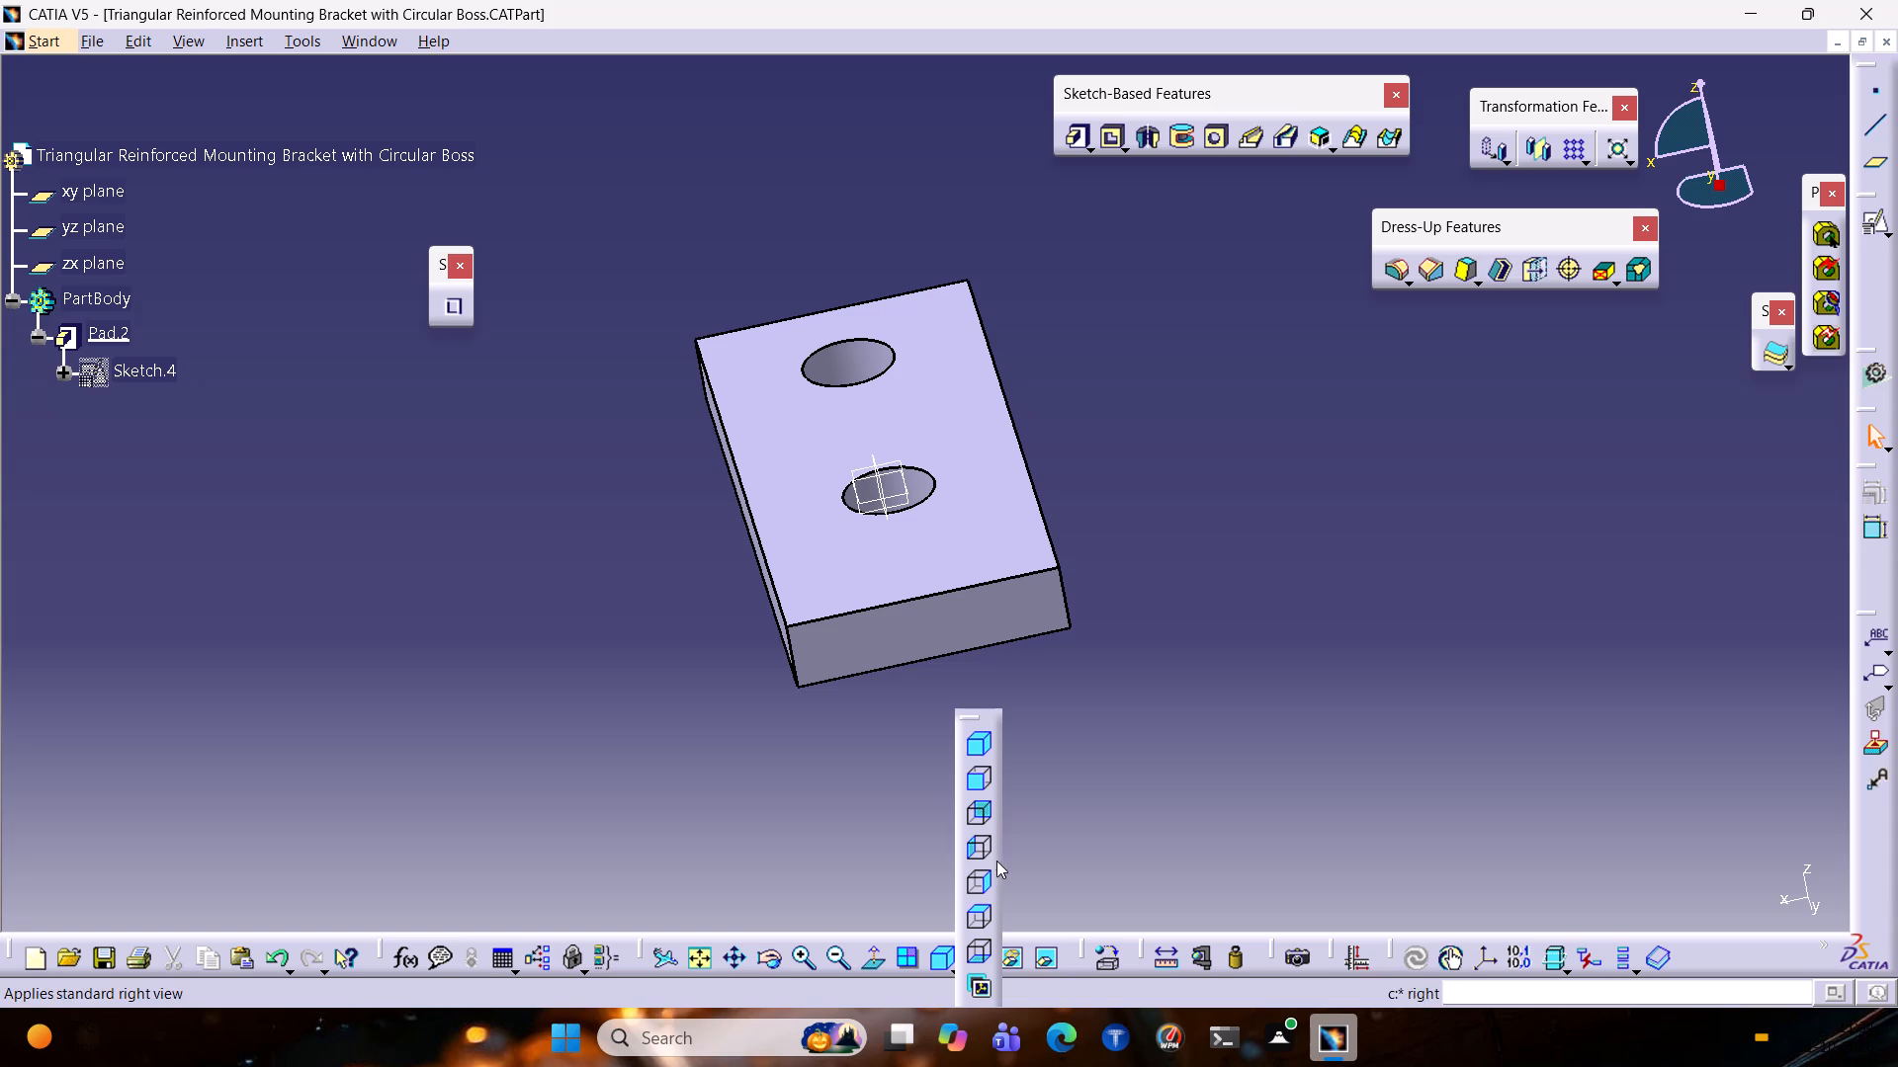
click(979, 789)
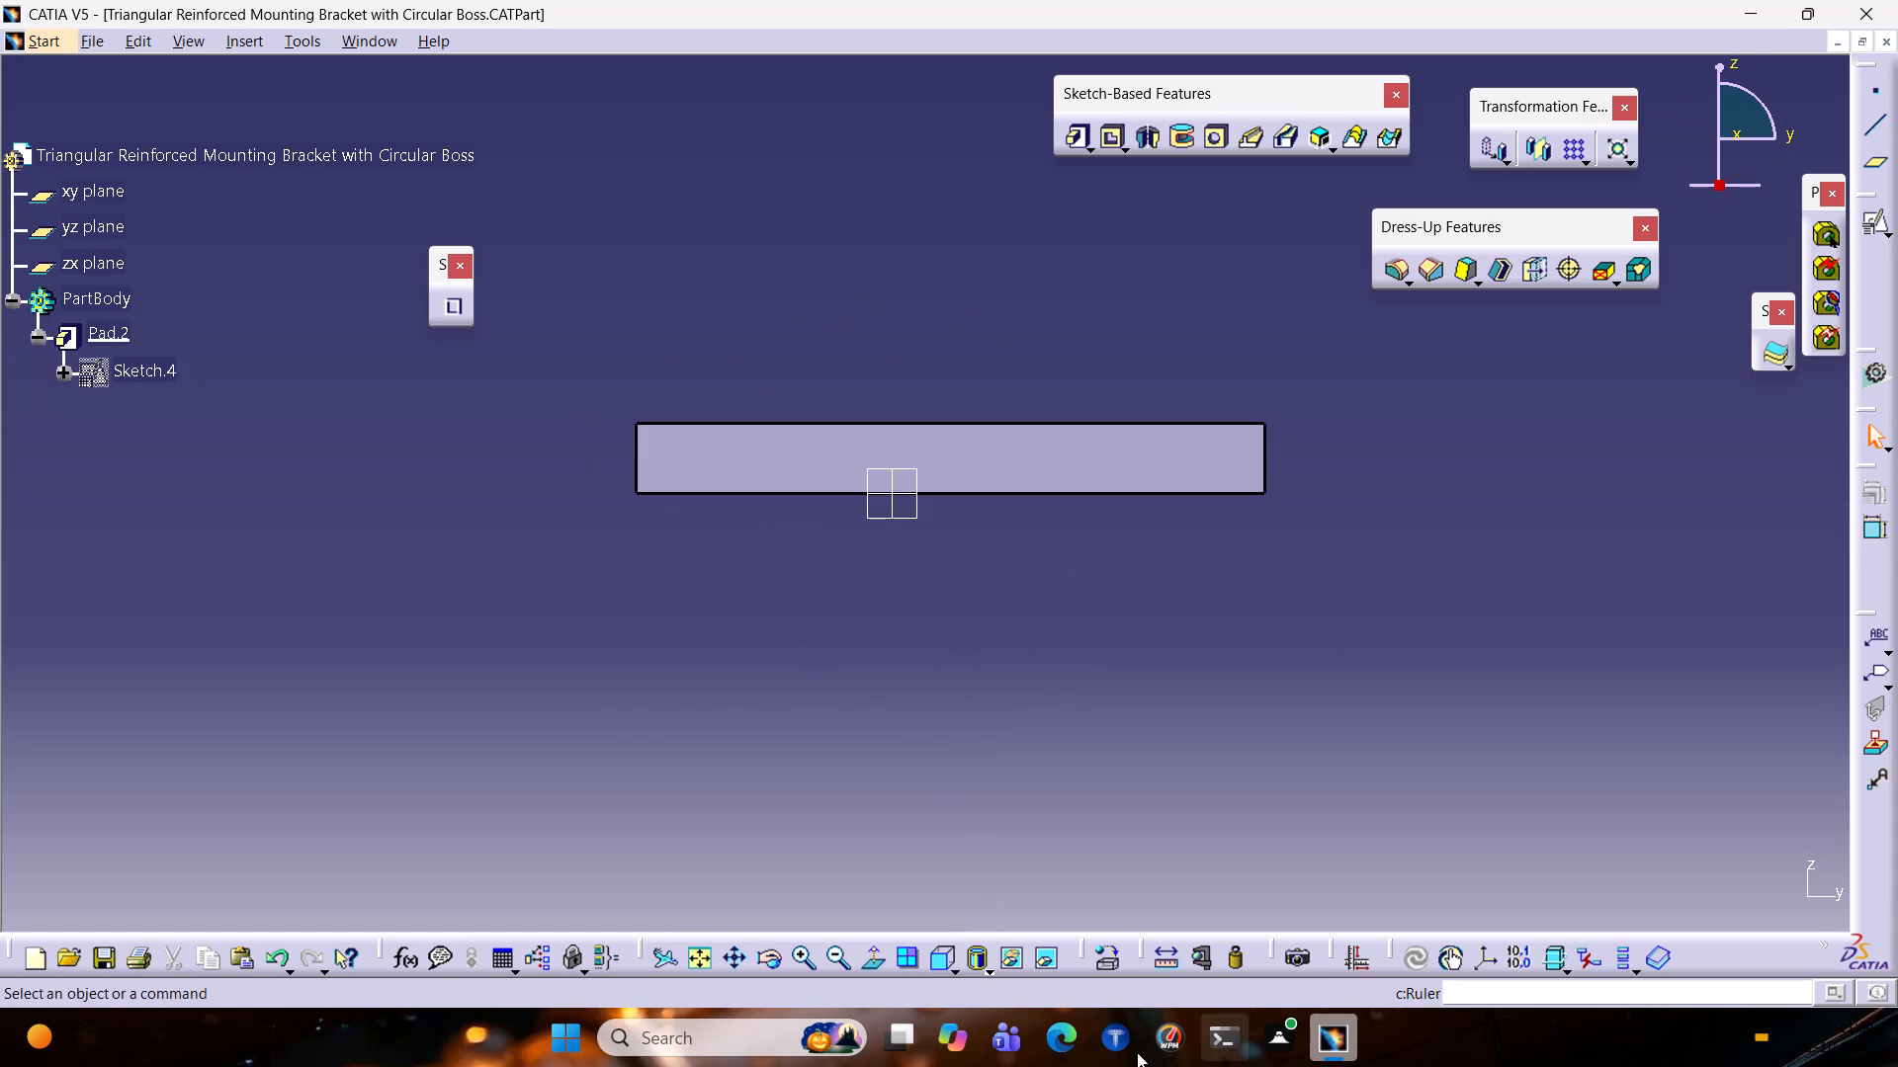
click(1165, 970)
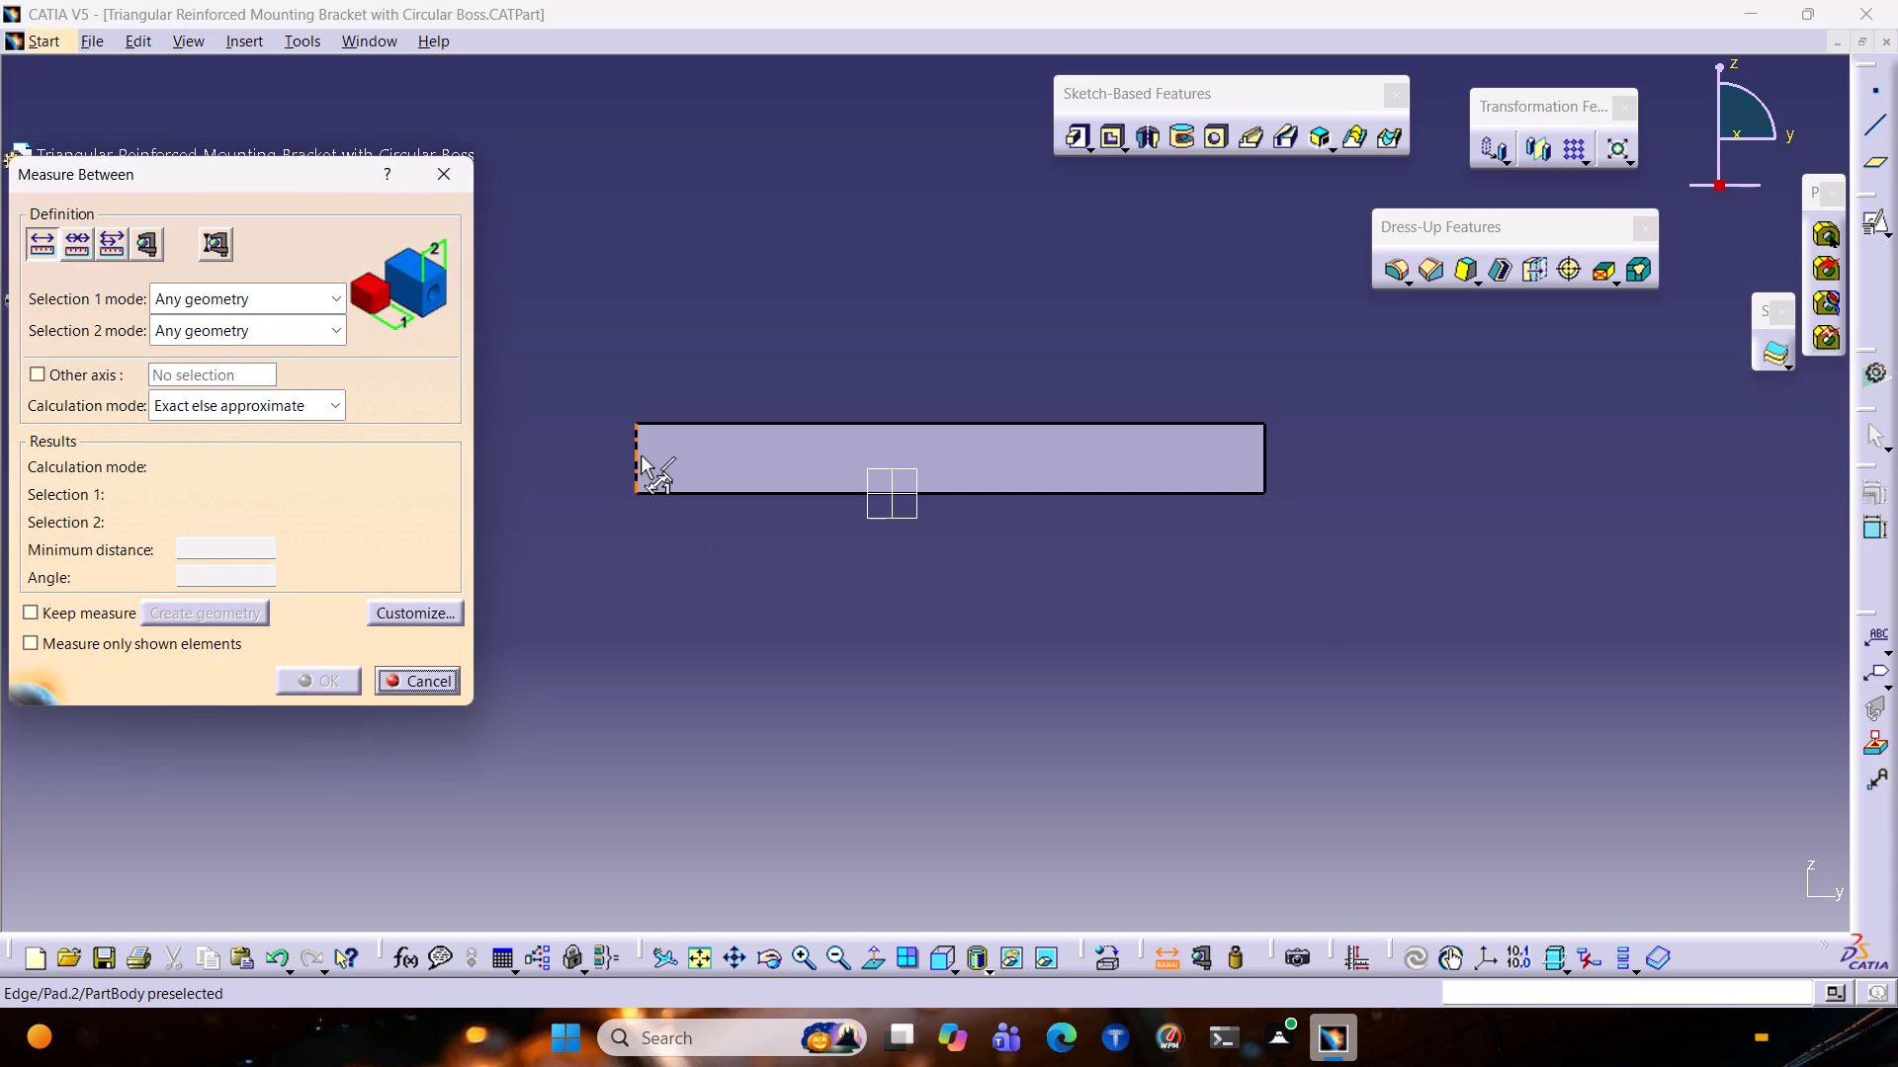
click(641, 455)
click(1266, 456)
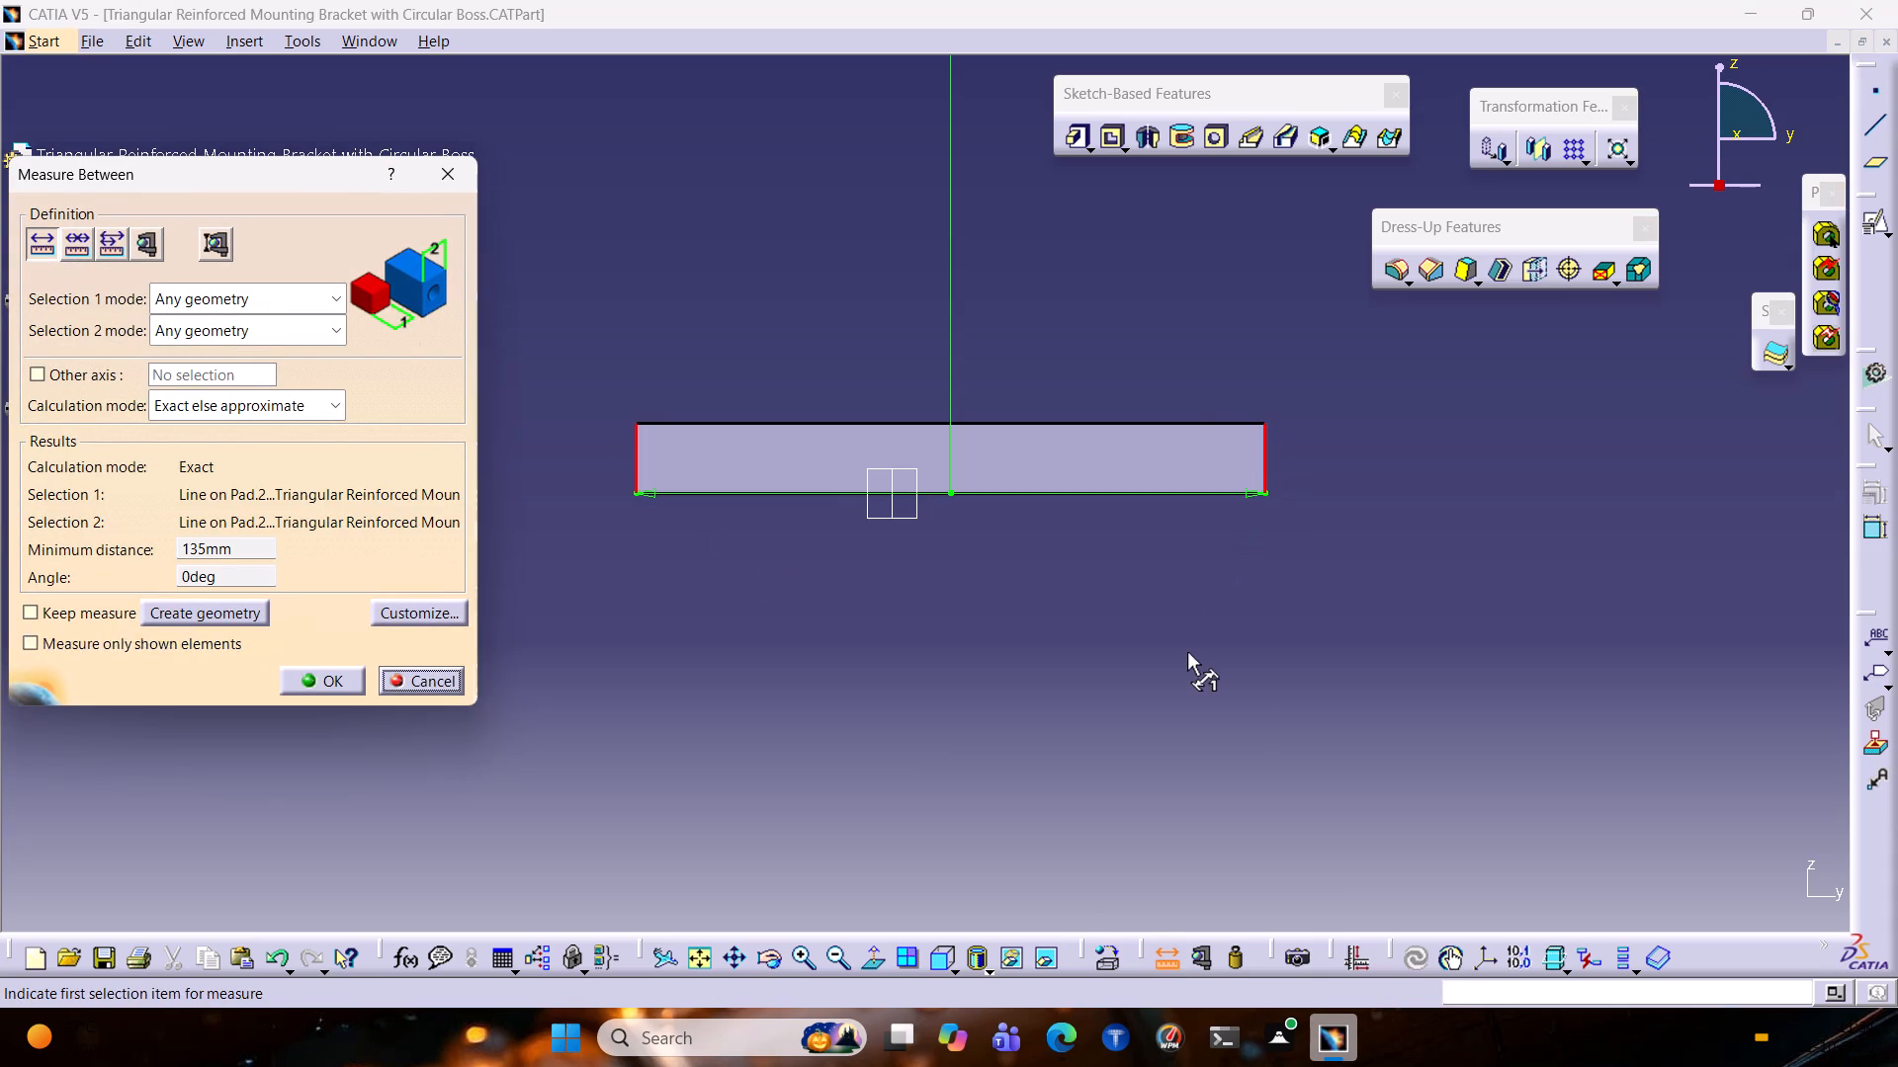
middle_drag(1058, 310, 1099, 781)
scroll(1099, 781, up, 1)
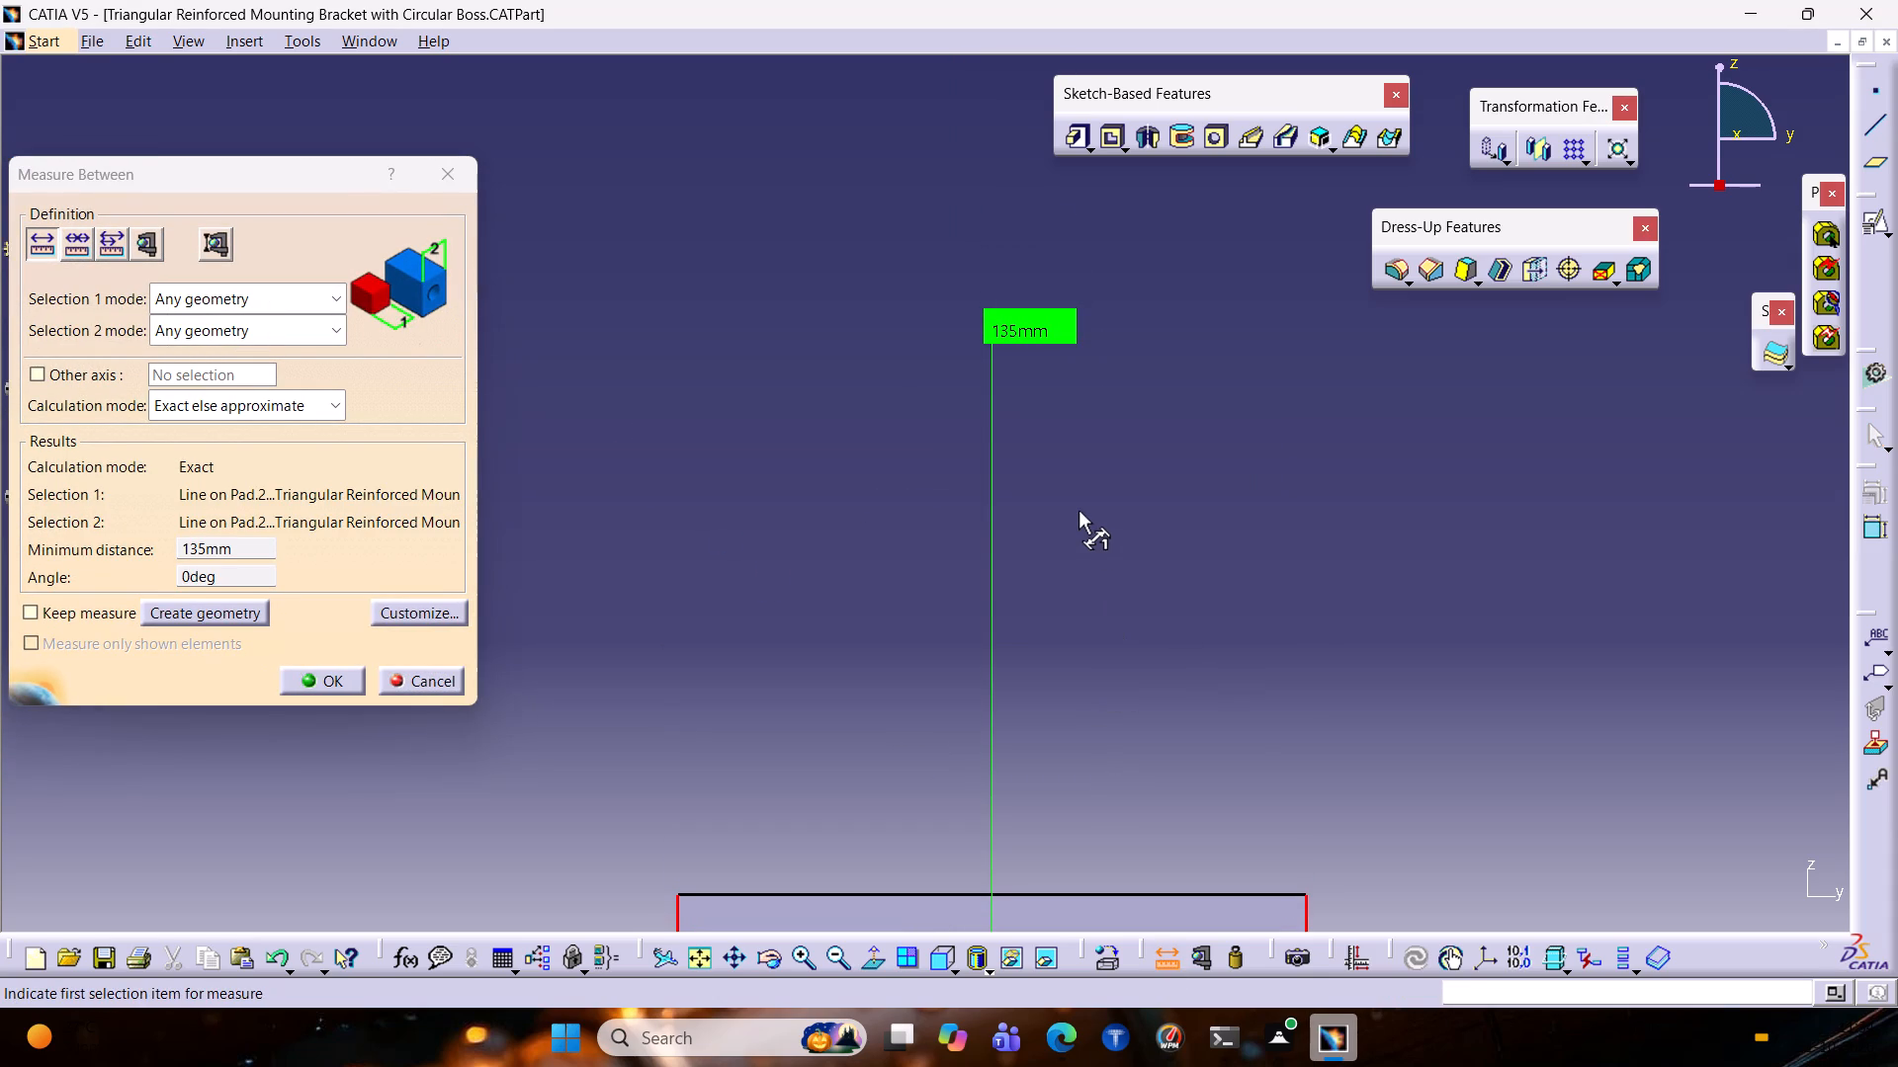
key(Escape)
Open a new sketch on the yz plane.
ctrl+middle_drag(962, 554, 949, 608)
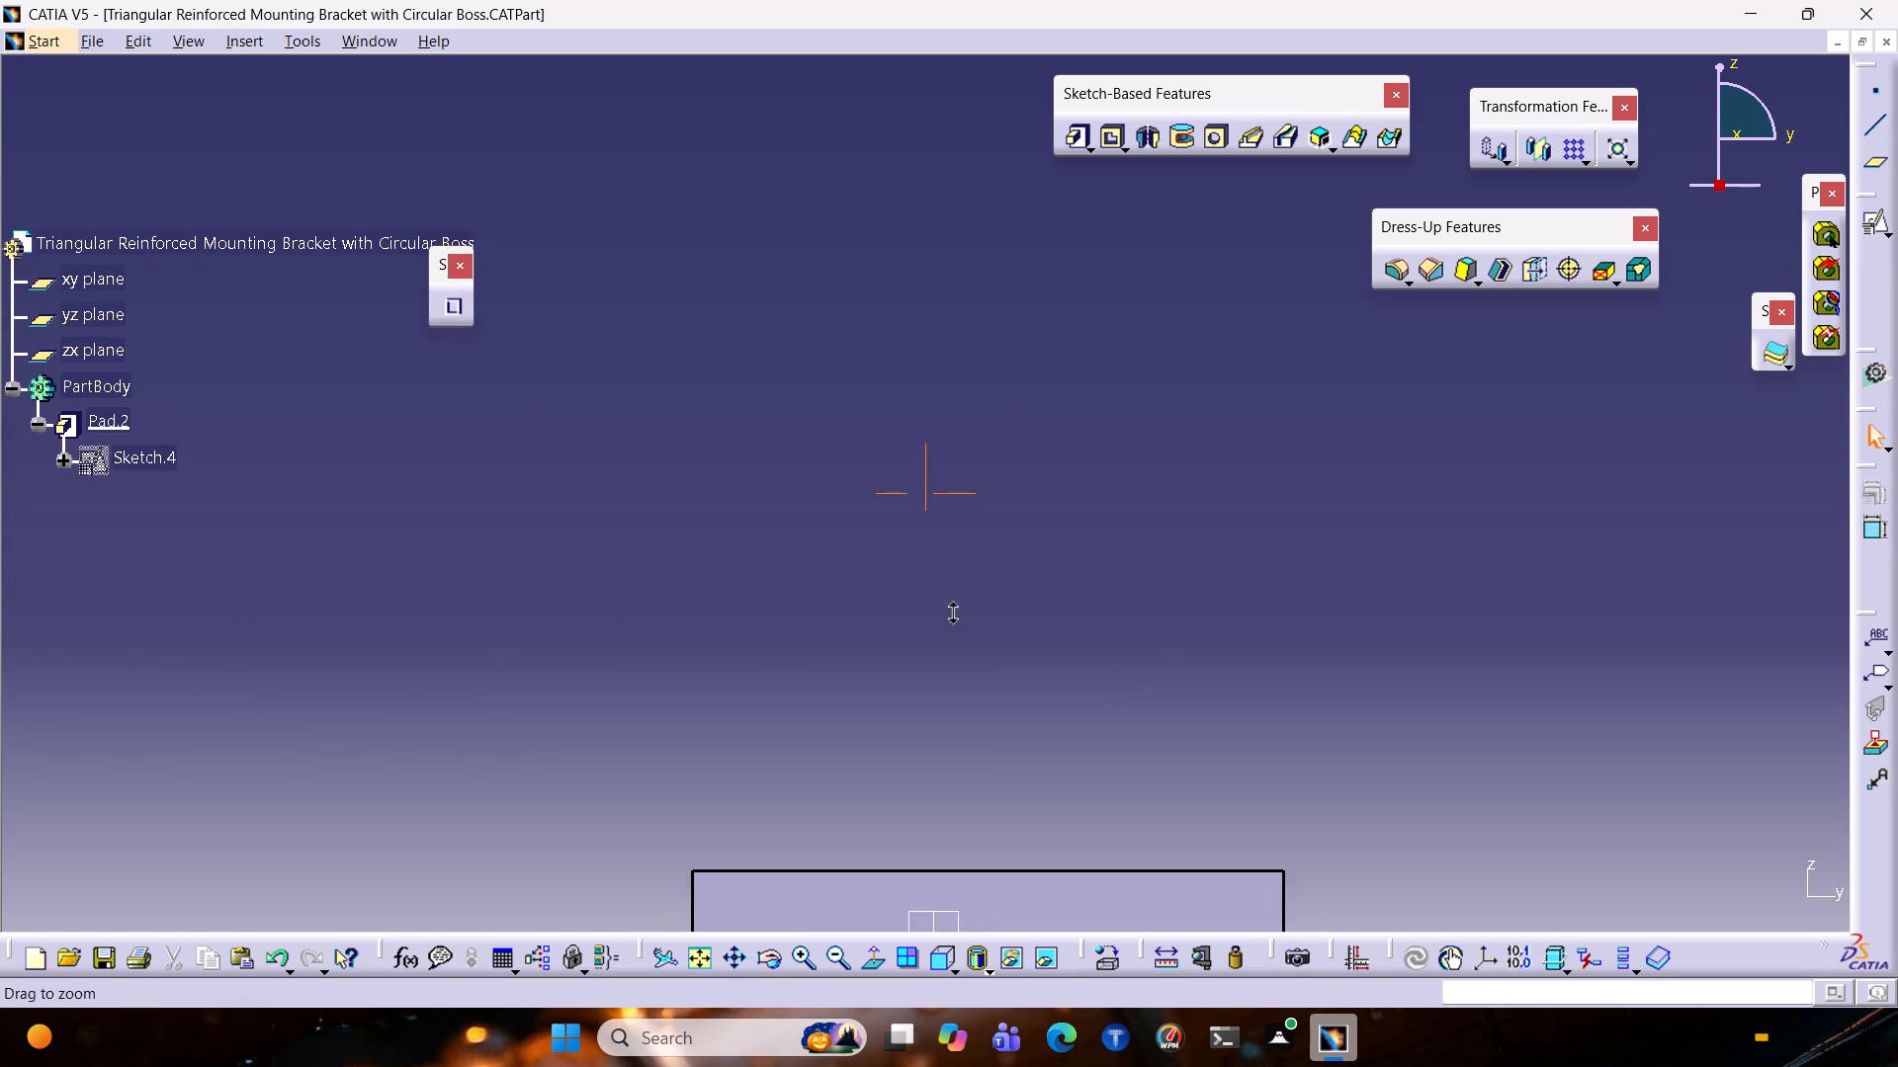
ctrl+middle_drag(949, 608, 939, 646)
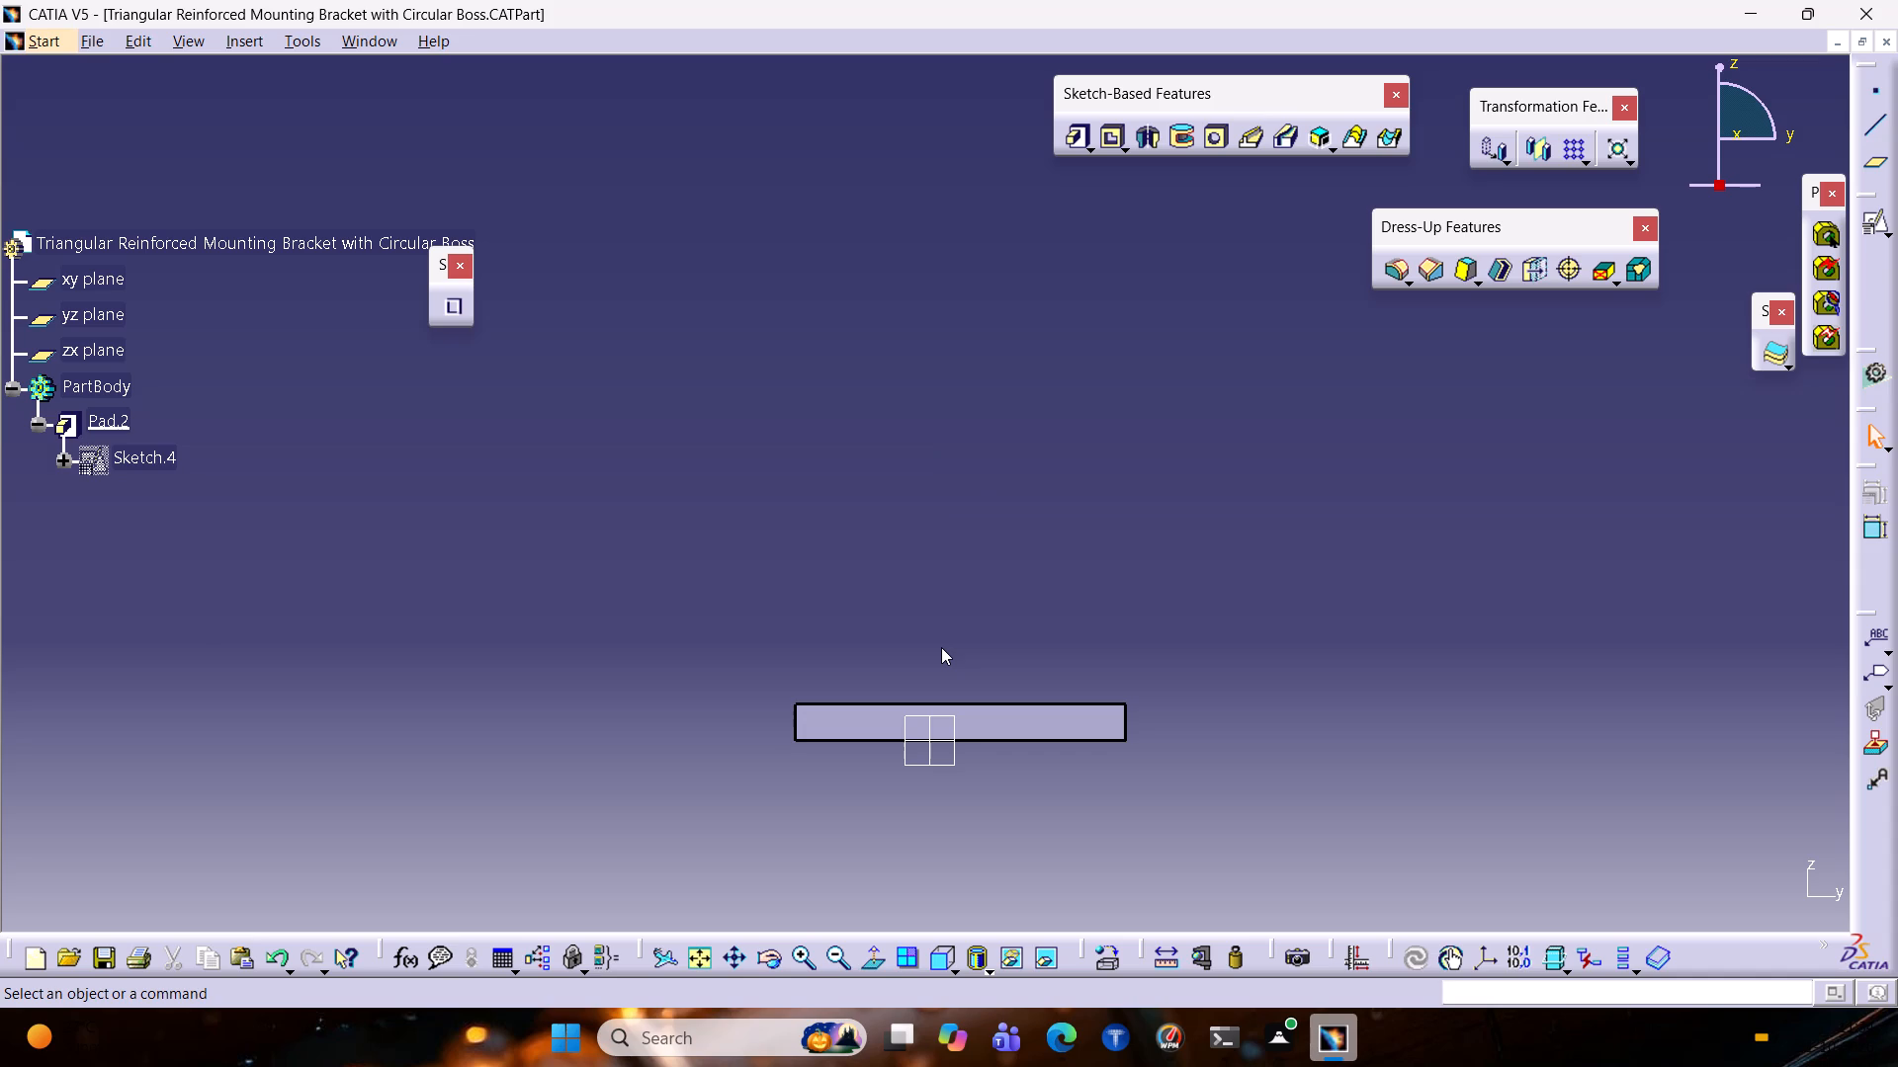
click(104, 316)
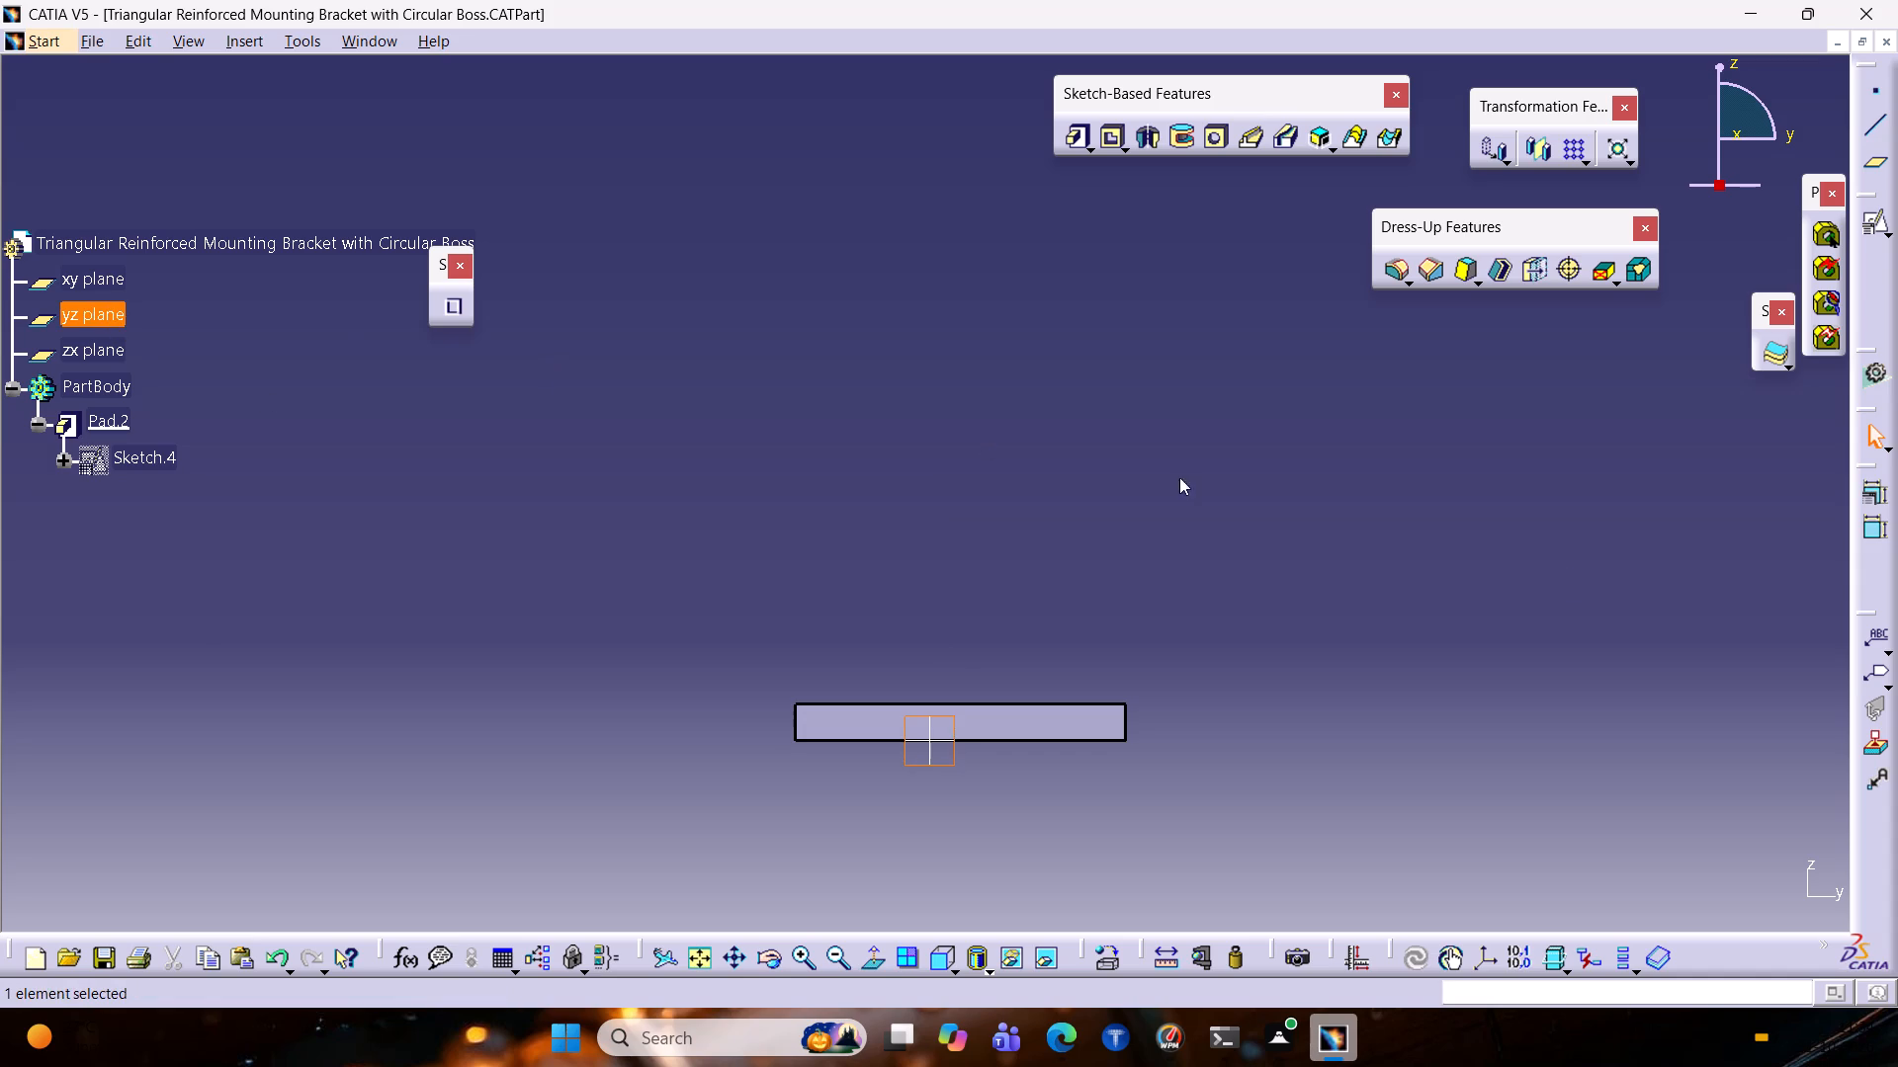
click(1890, 236)
click(1819, 257)
click(1825, 262)
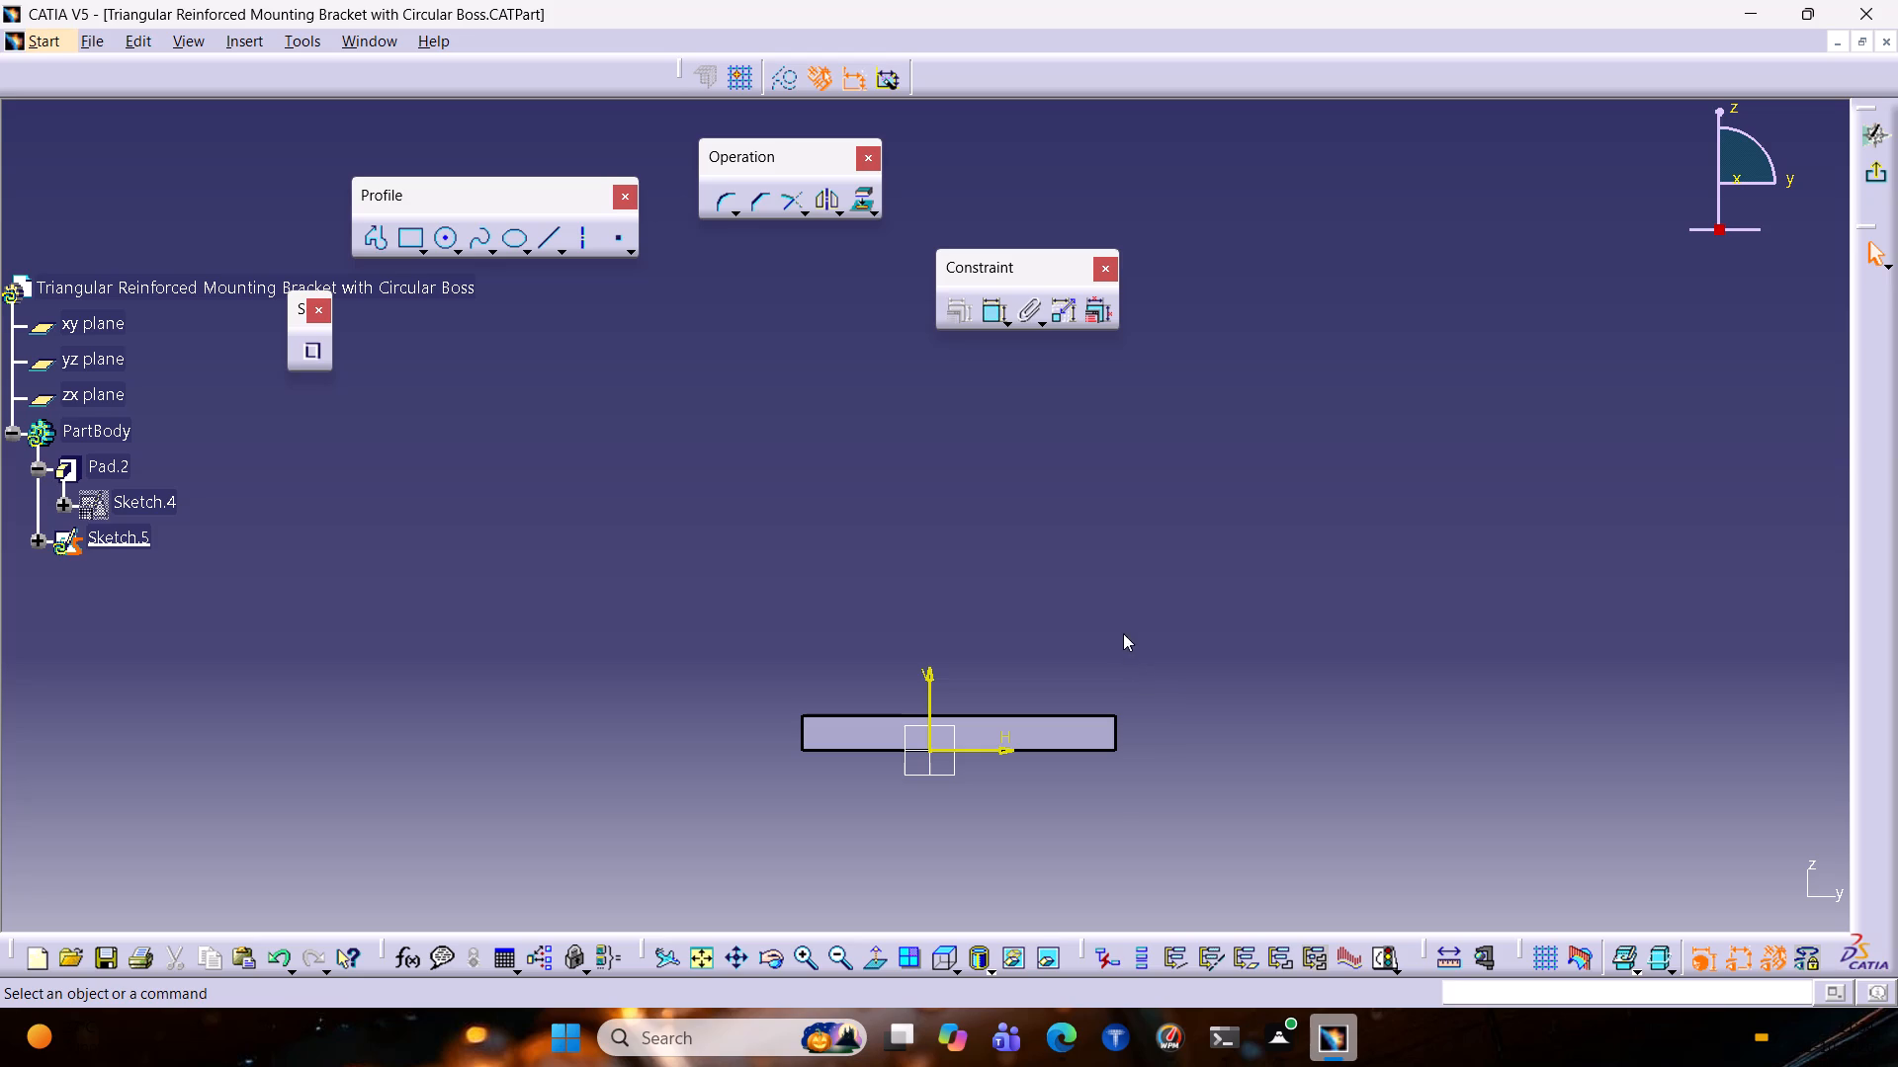
Measure the distance from the hole nearest the plate's short end to the long edge on the negative x side.
middle_drag(1197, 775, 990, 785)
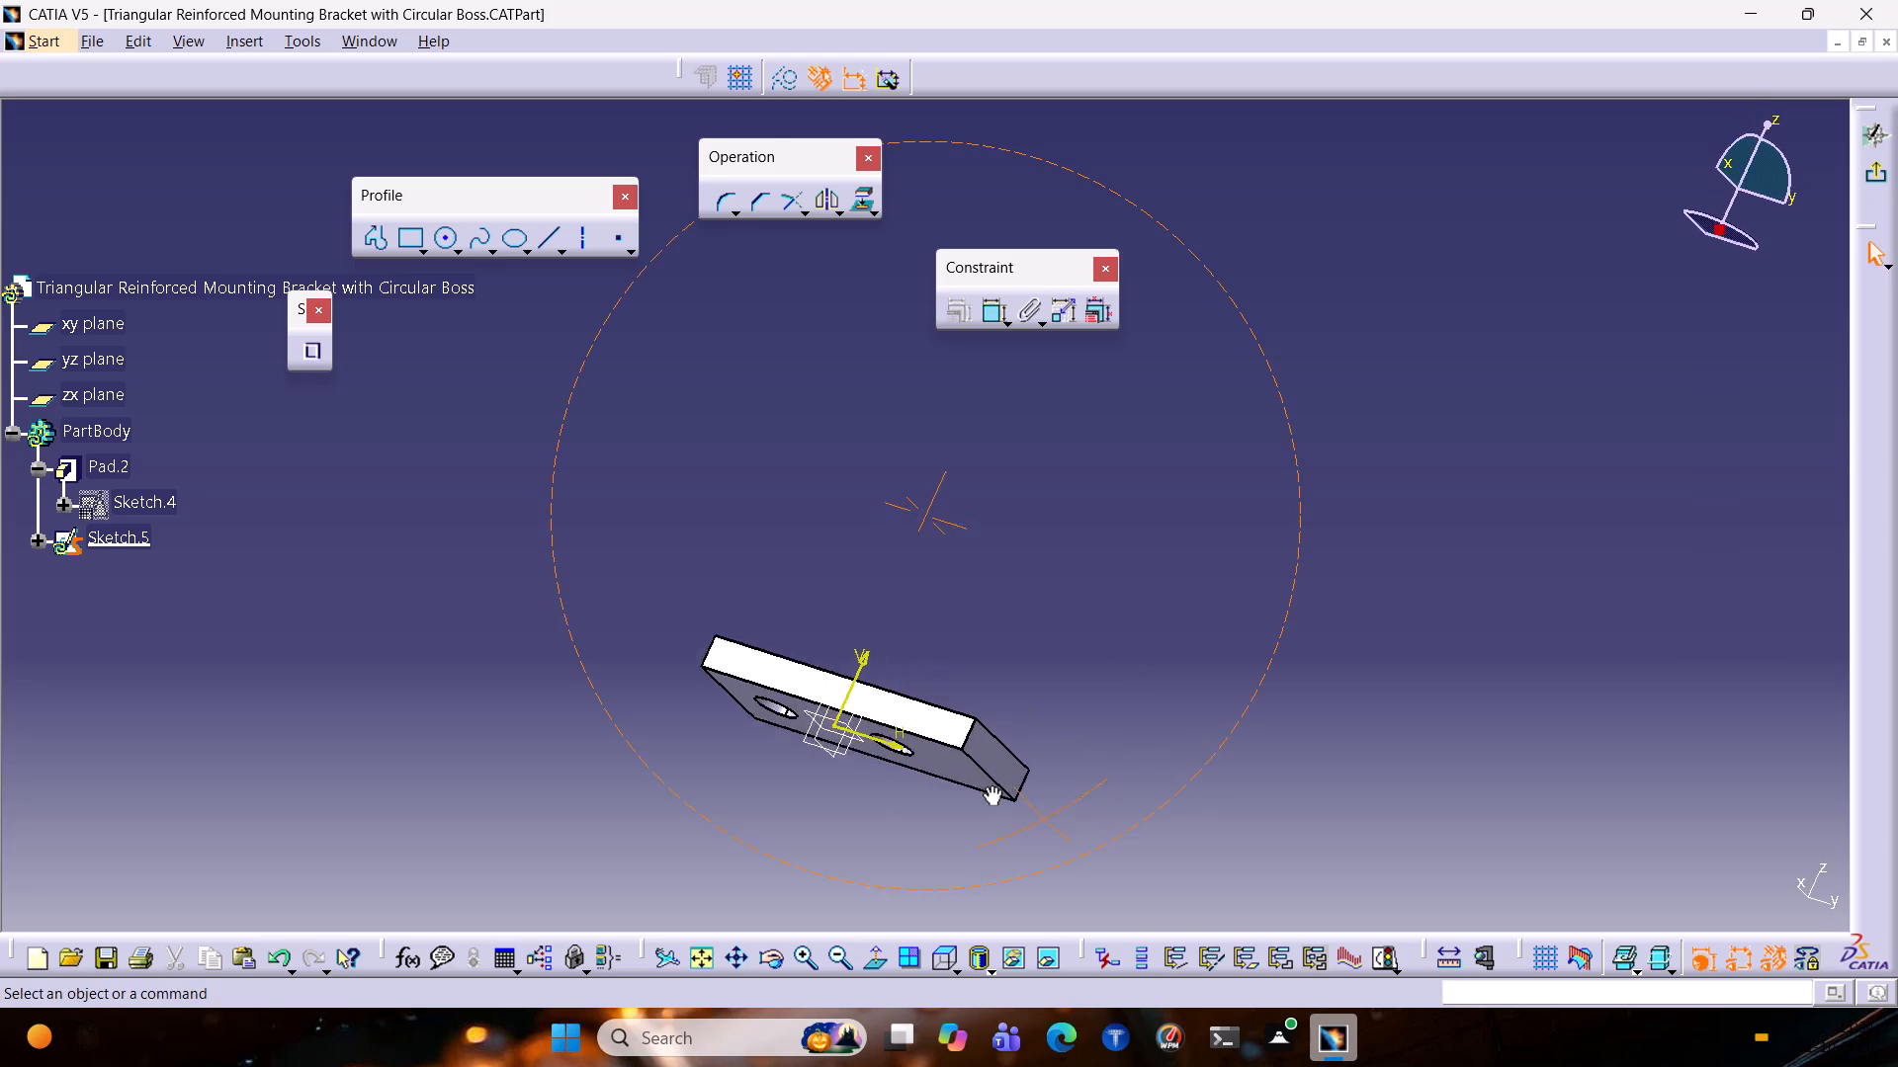
middle_drag(990, 785, 1173, 823)
click(938, 960)
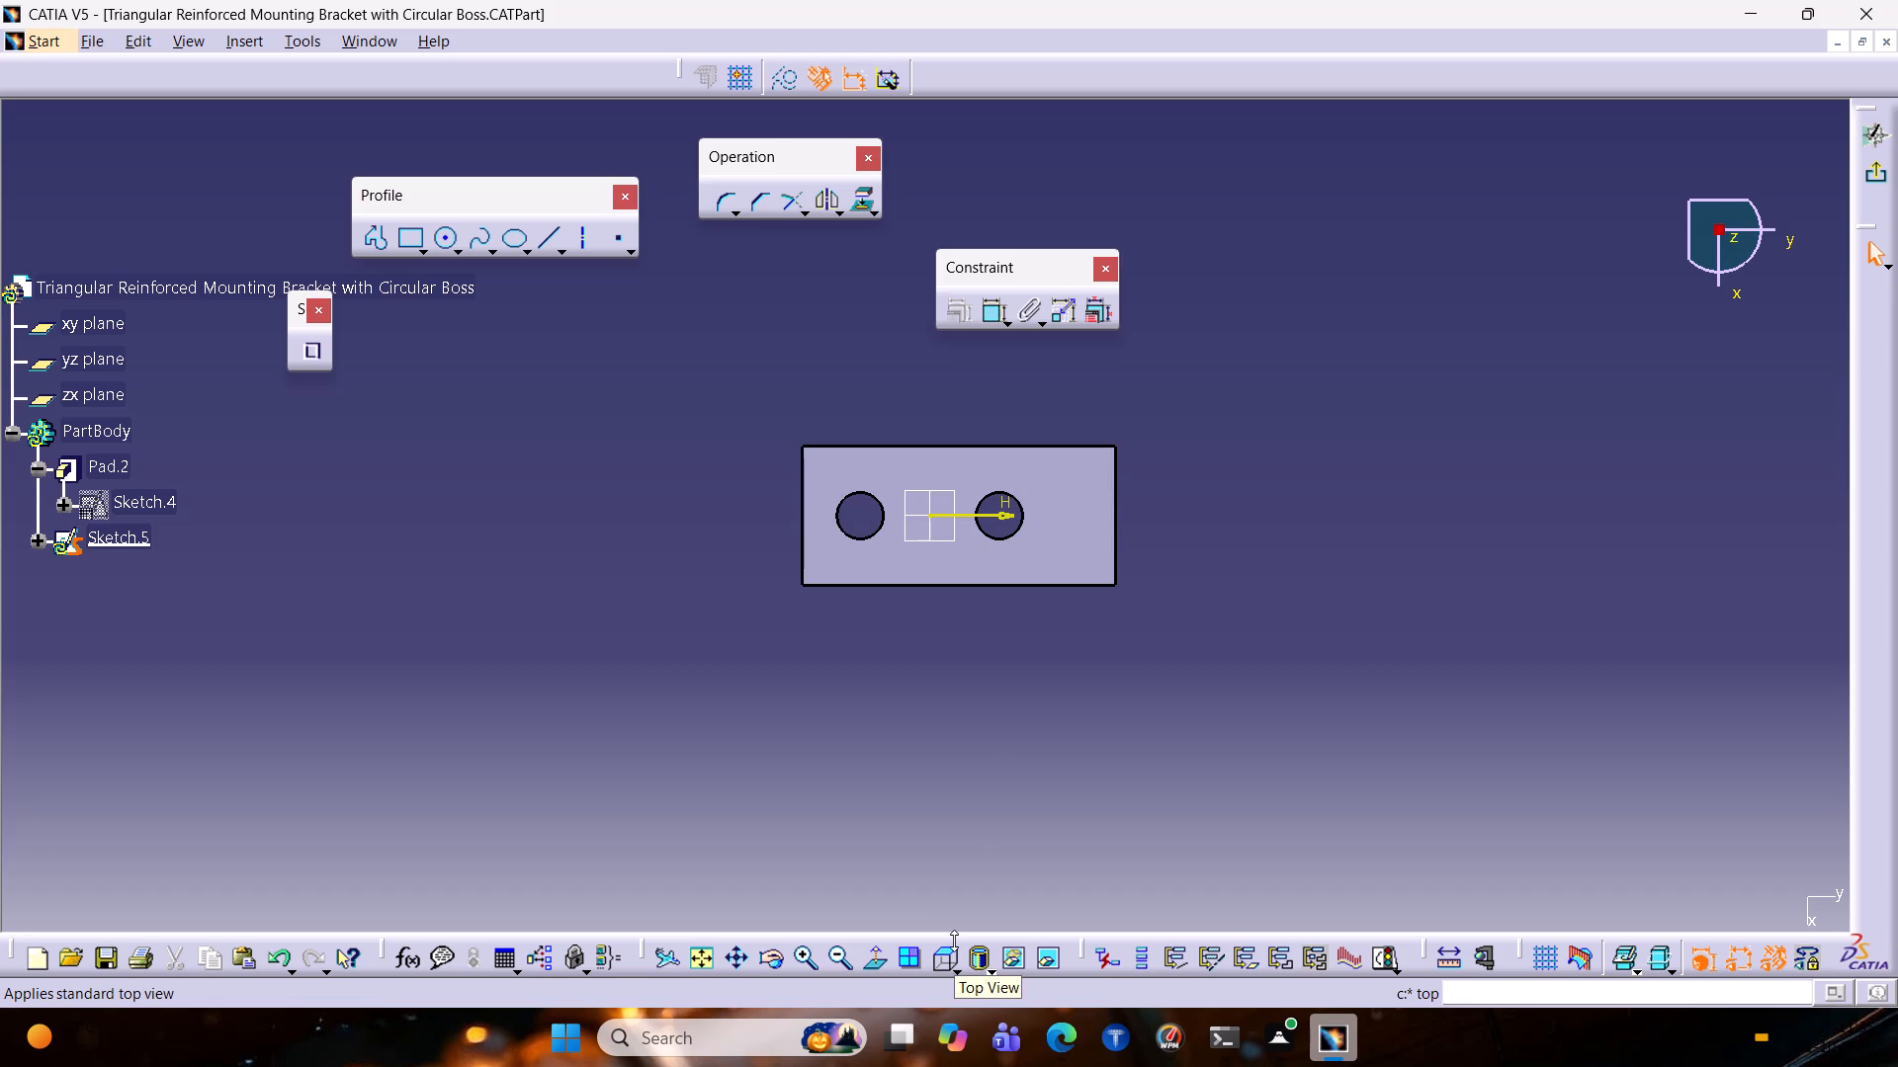
ctrl+middle_drag(916, 688, 1051, 555)
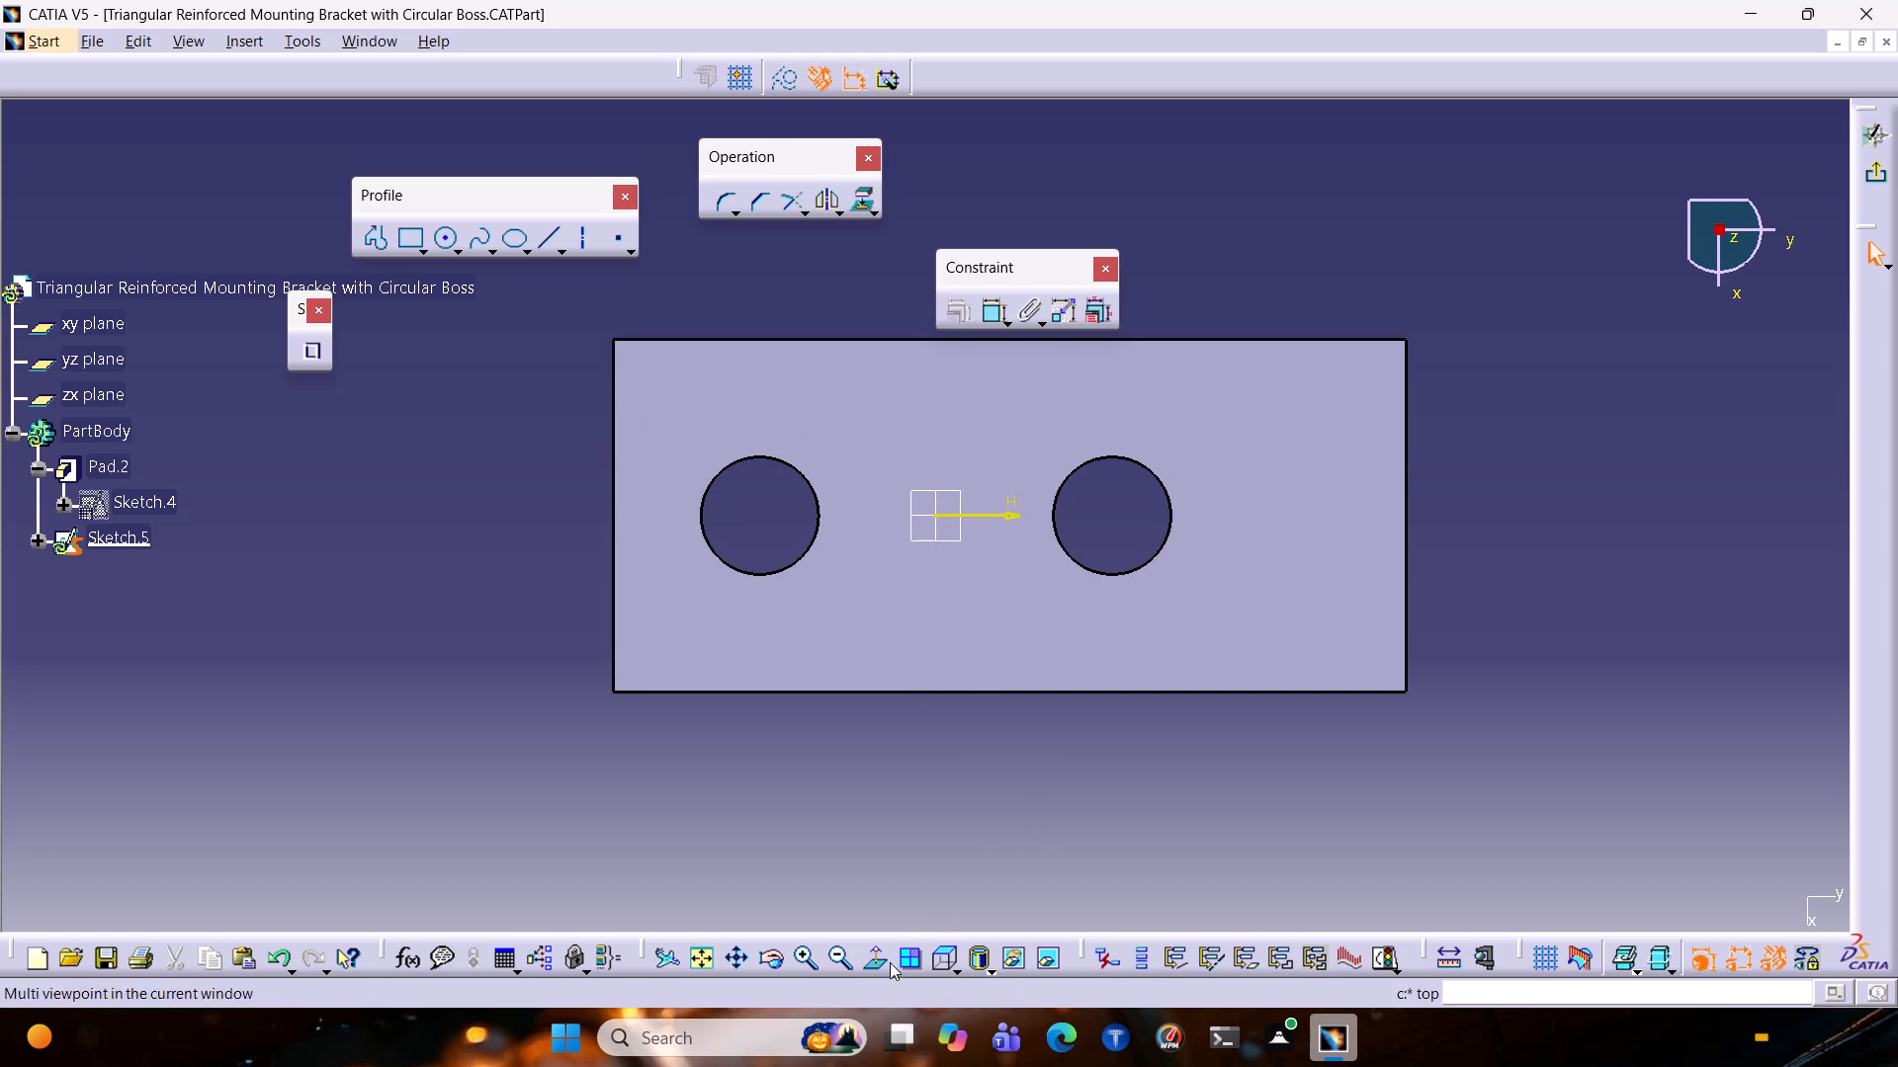
click(1441, 963)
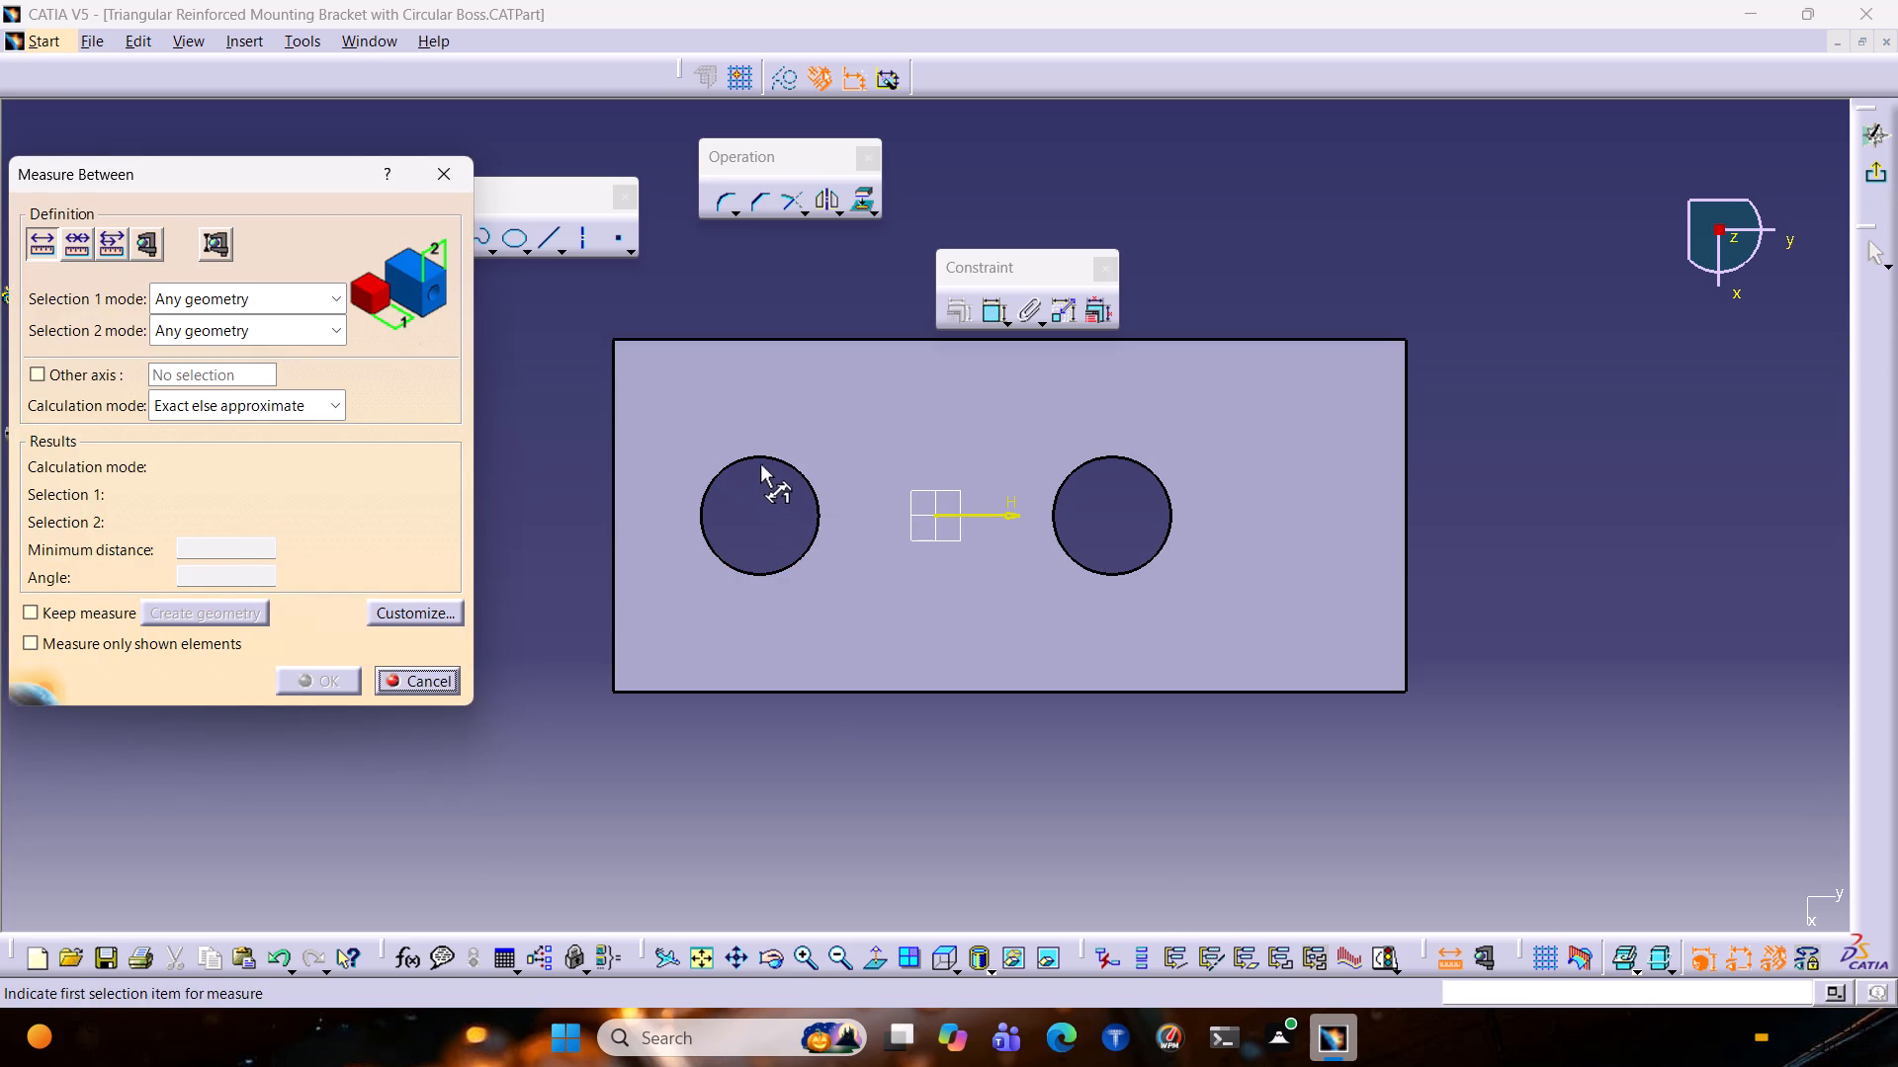
click(762, 455)
click(754, 340)
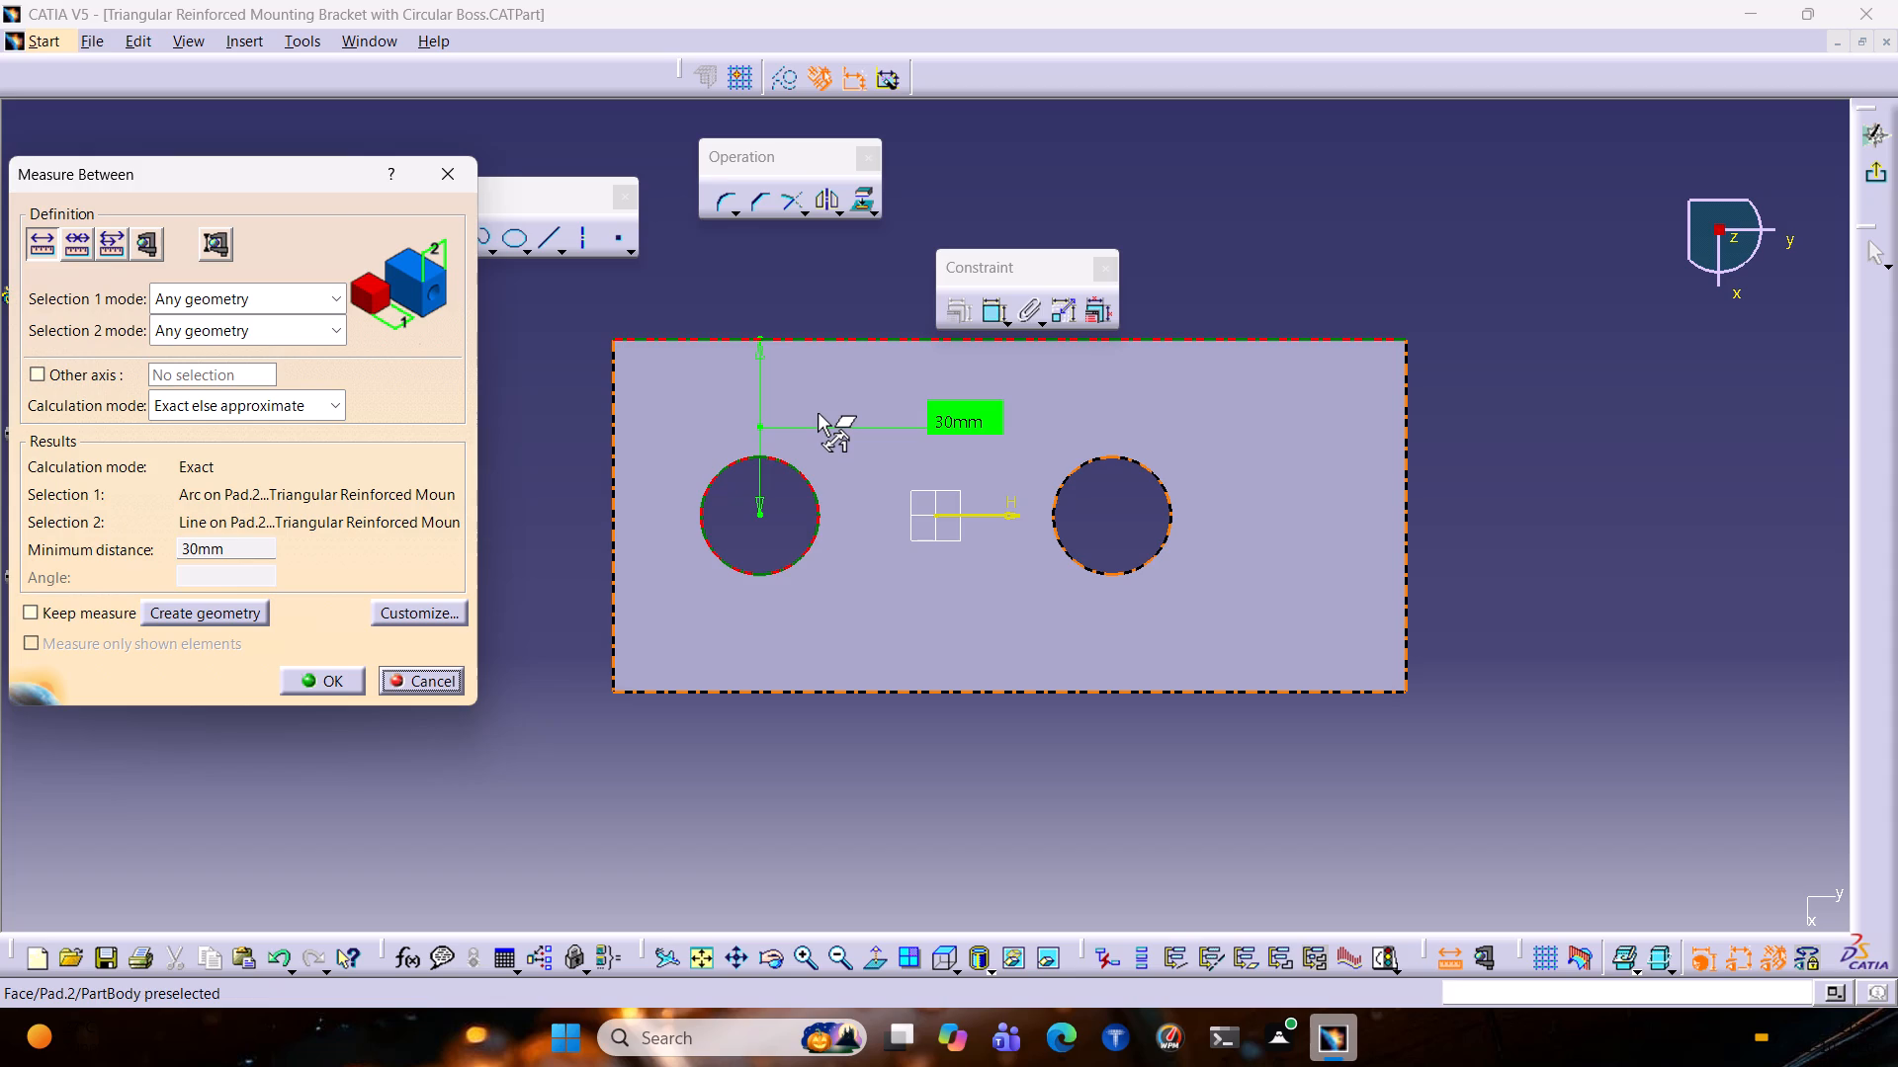
key(Escape)
key(Escape)
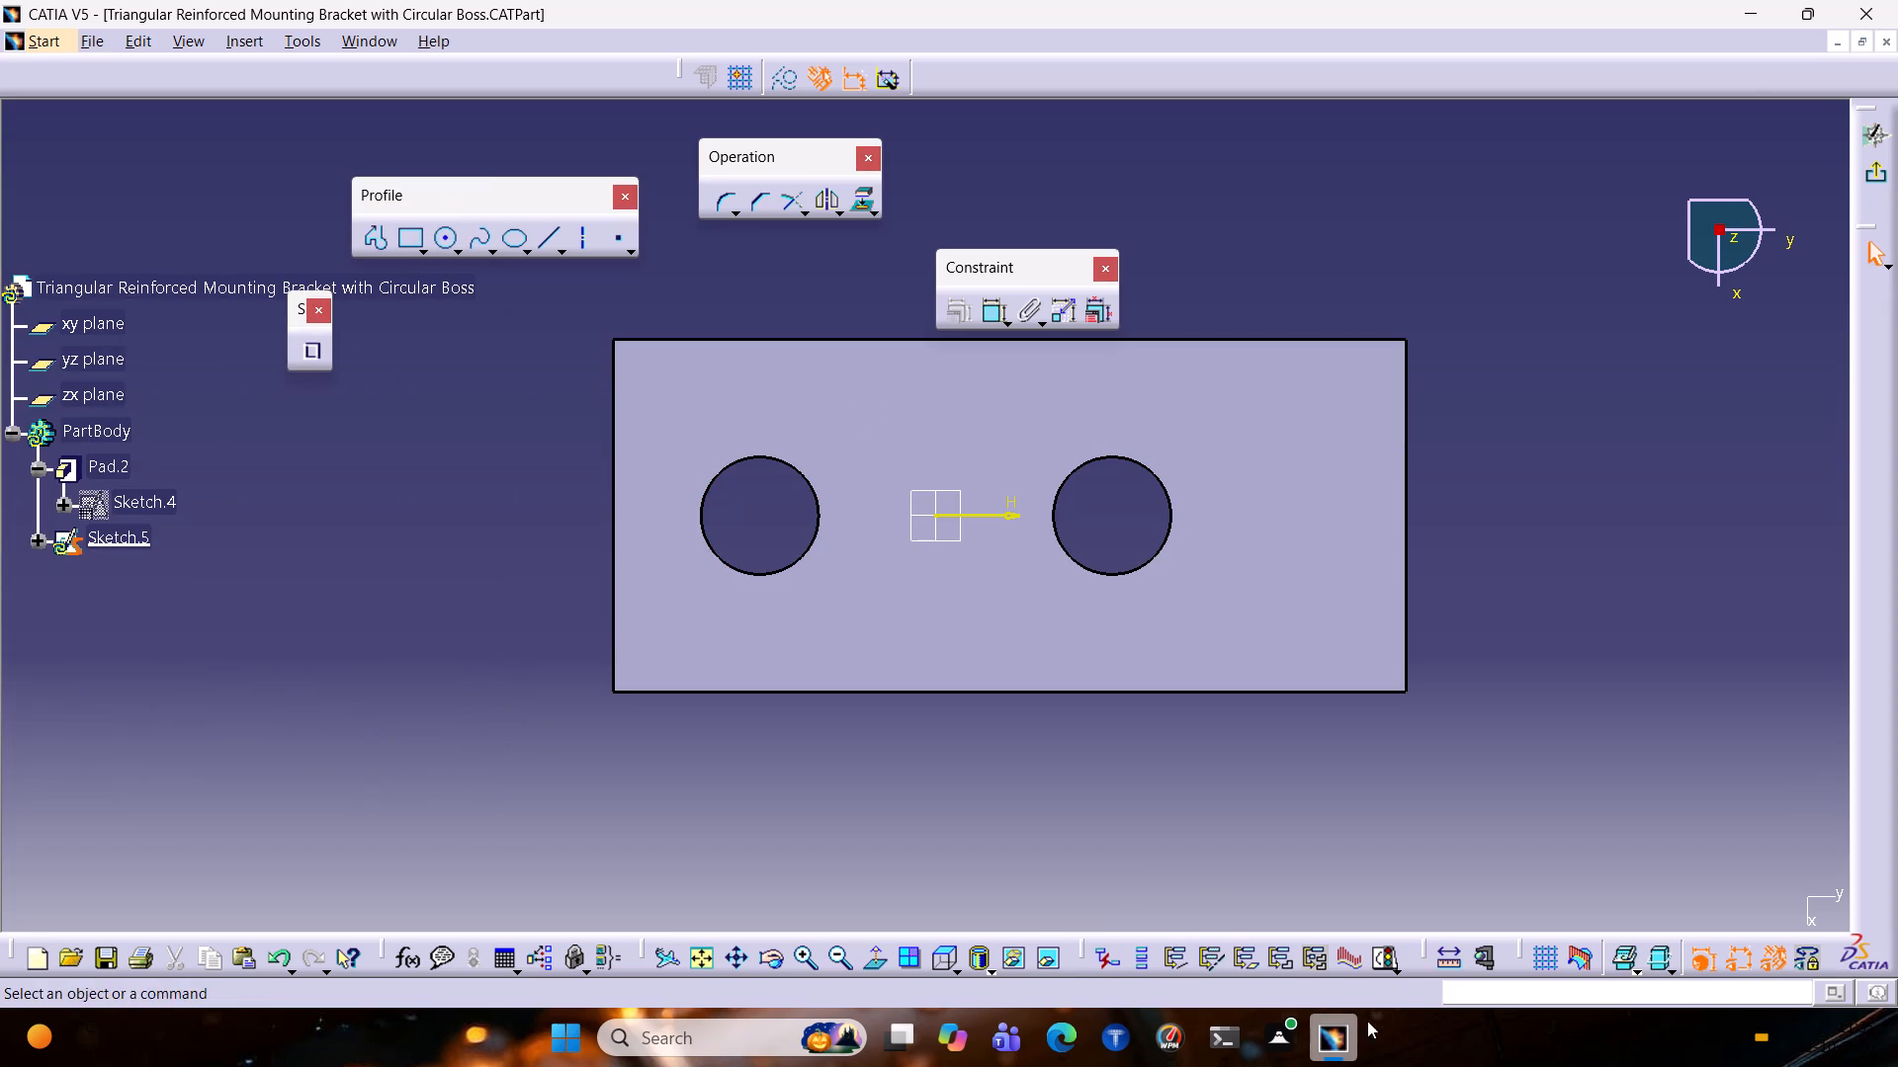
Measure the base plate's width between its two long edges.
click(1444, 957)
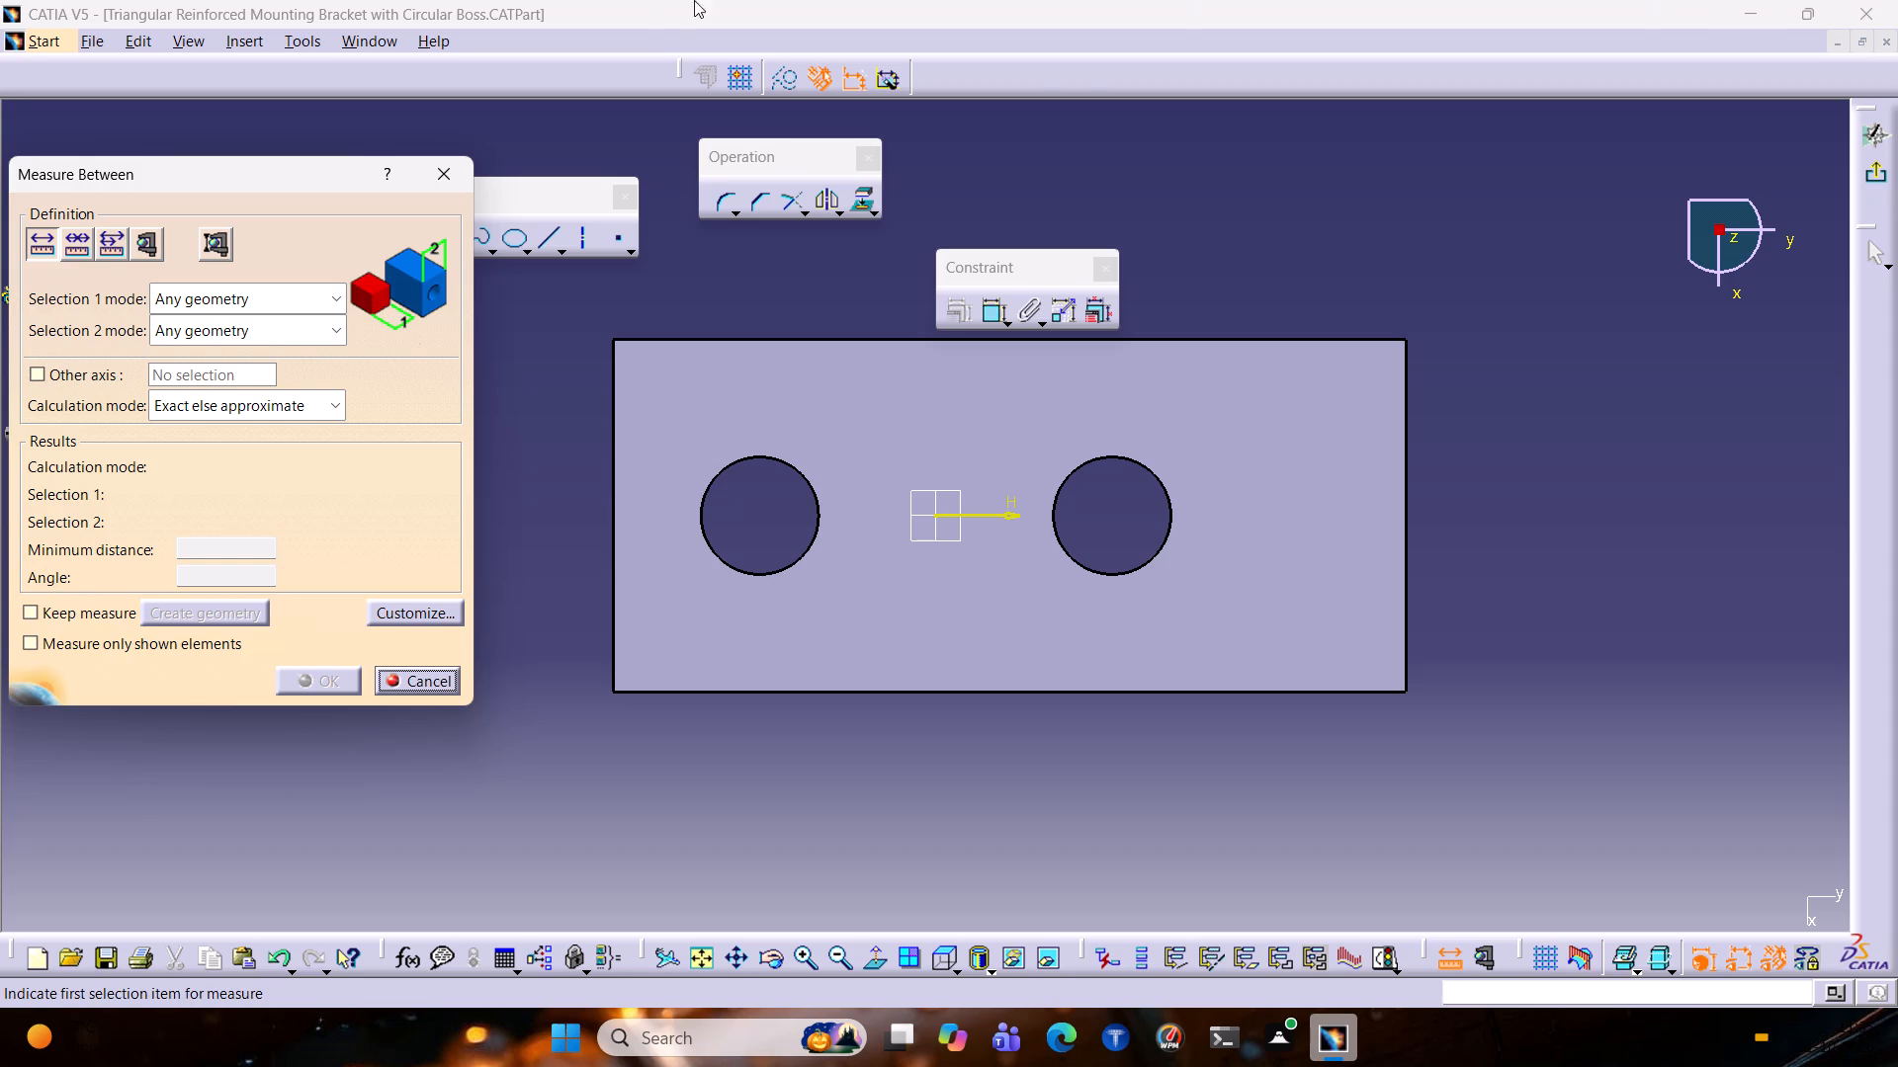
click(775, 340)
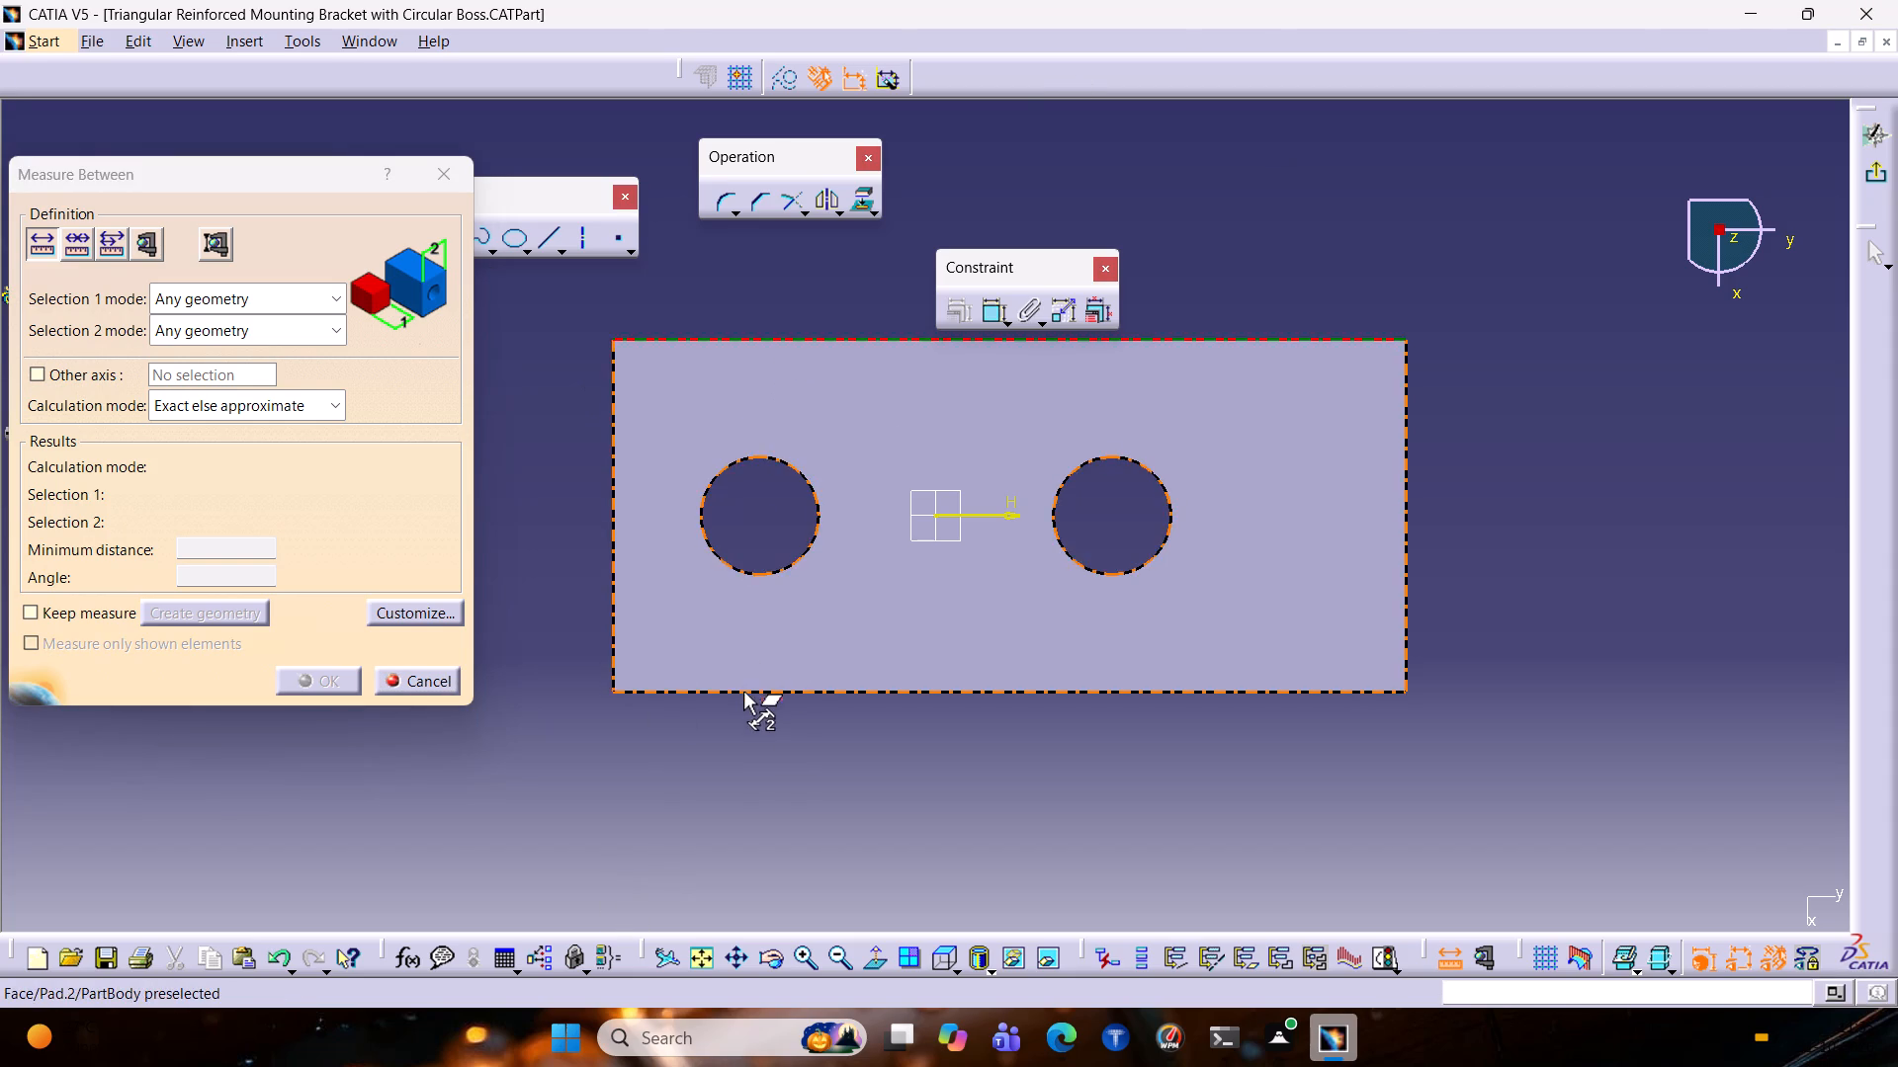
click(745, 693)
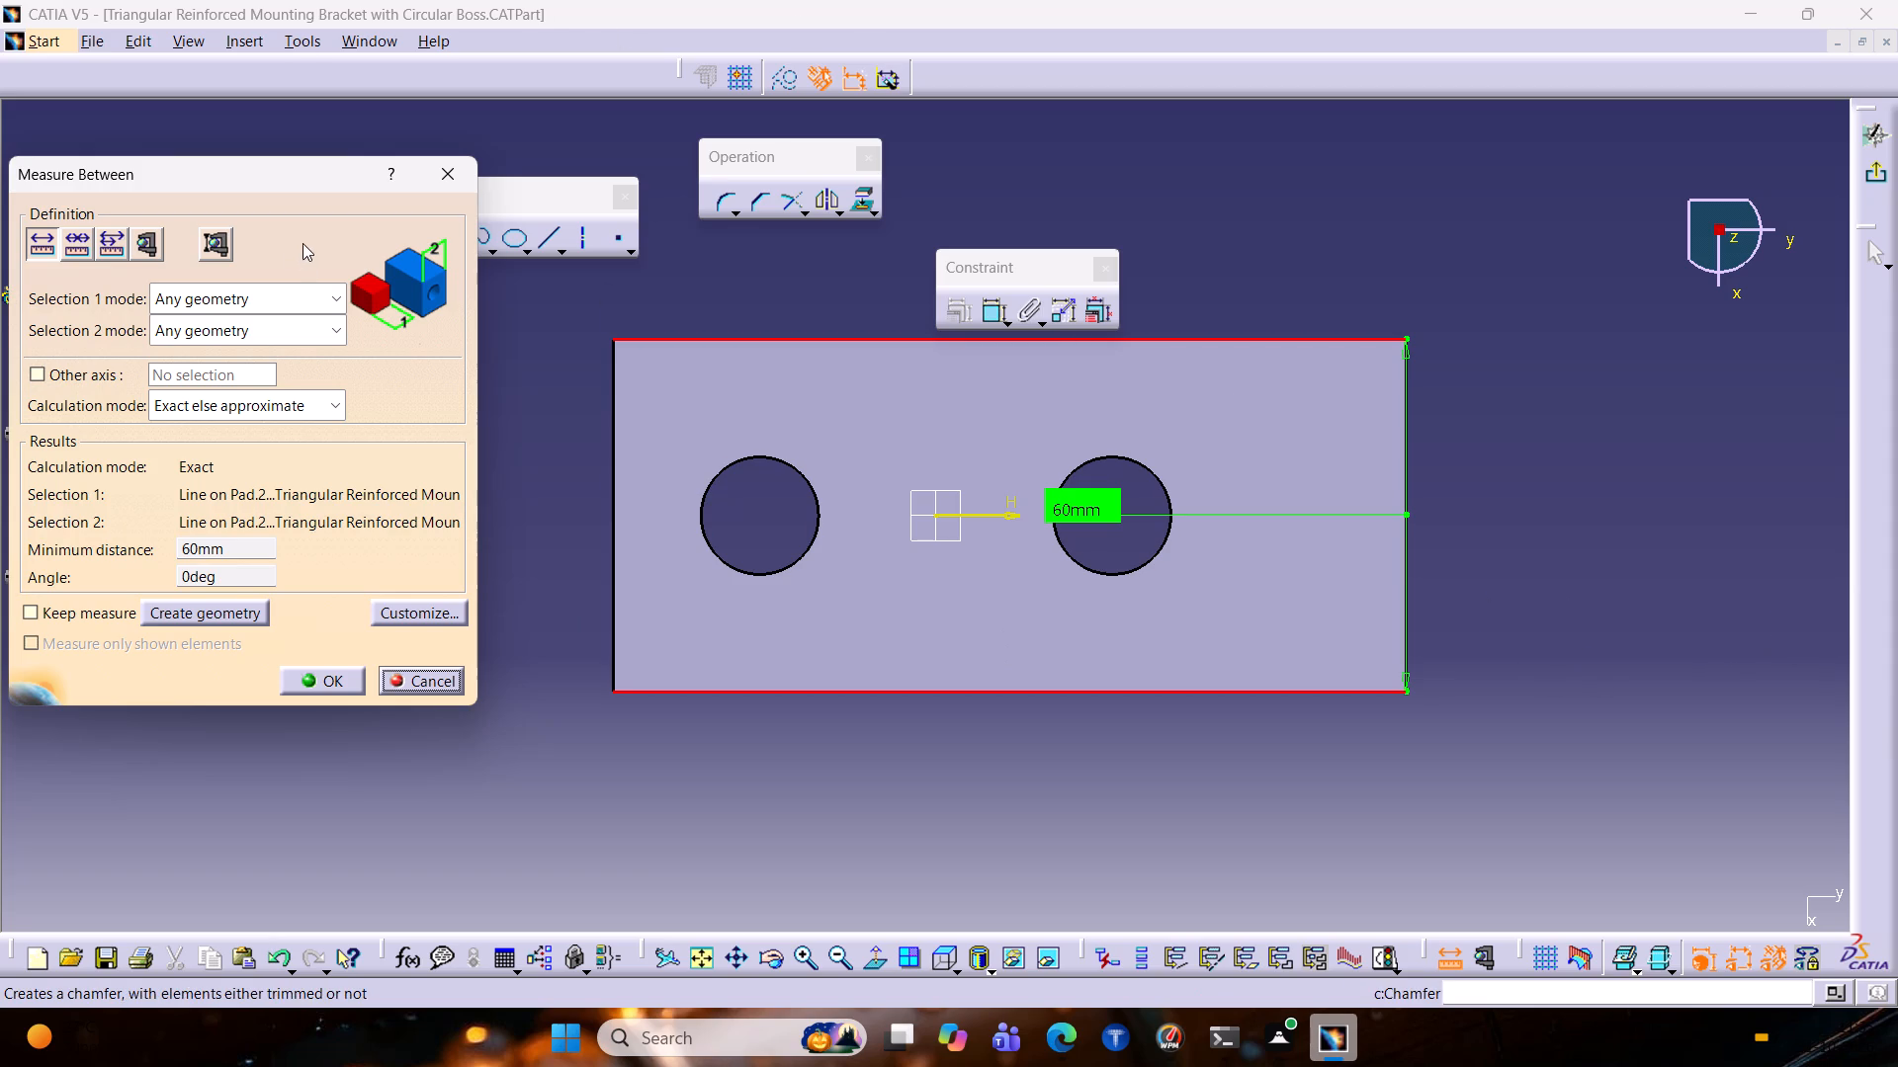
key(Escape)
key(Escape)
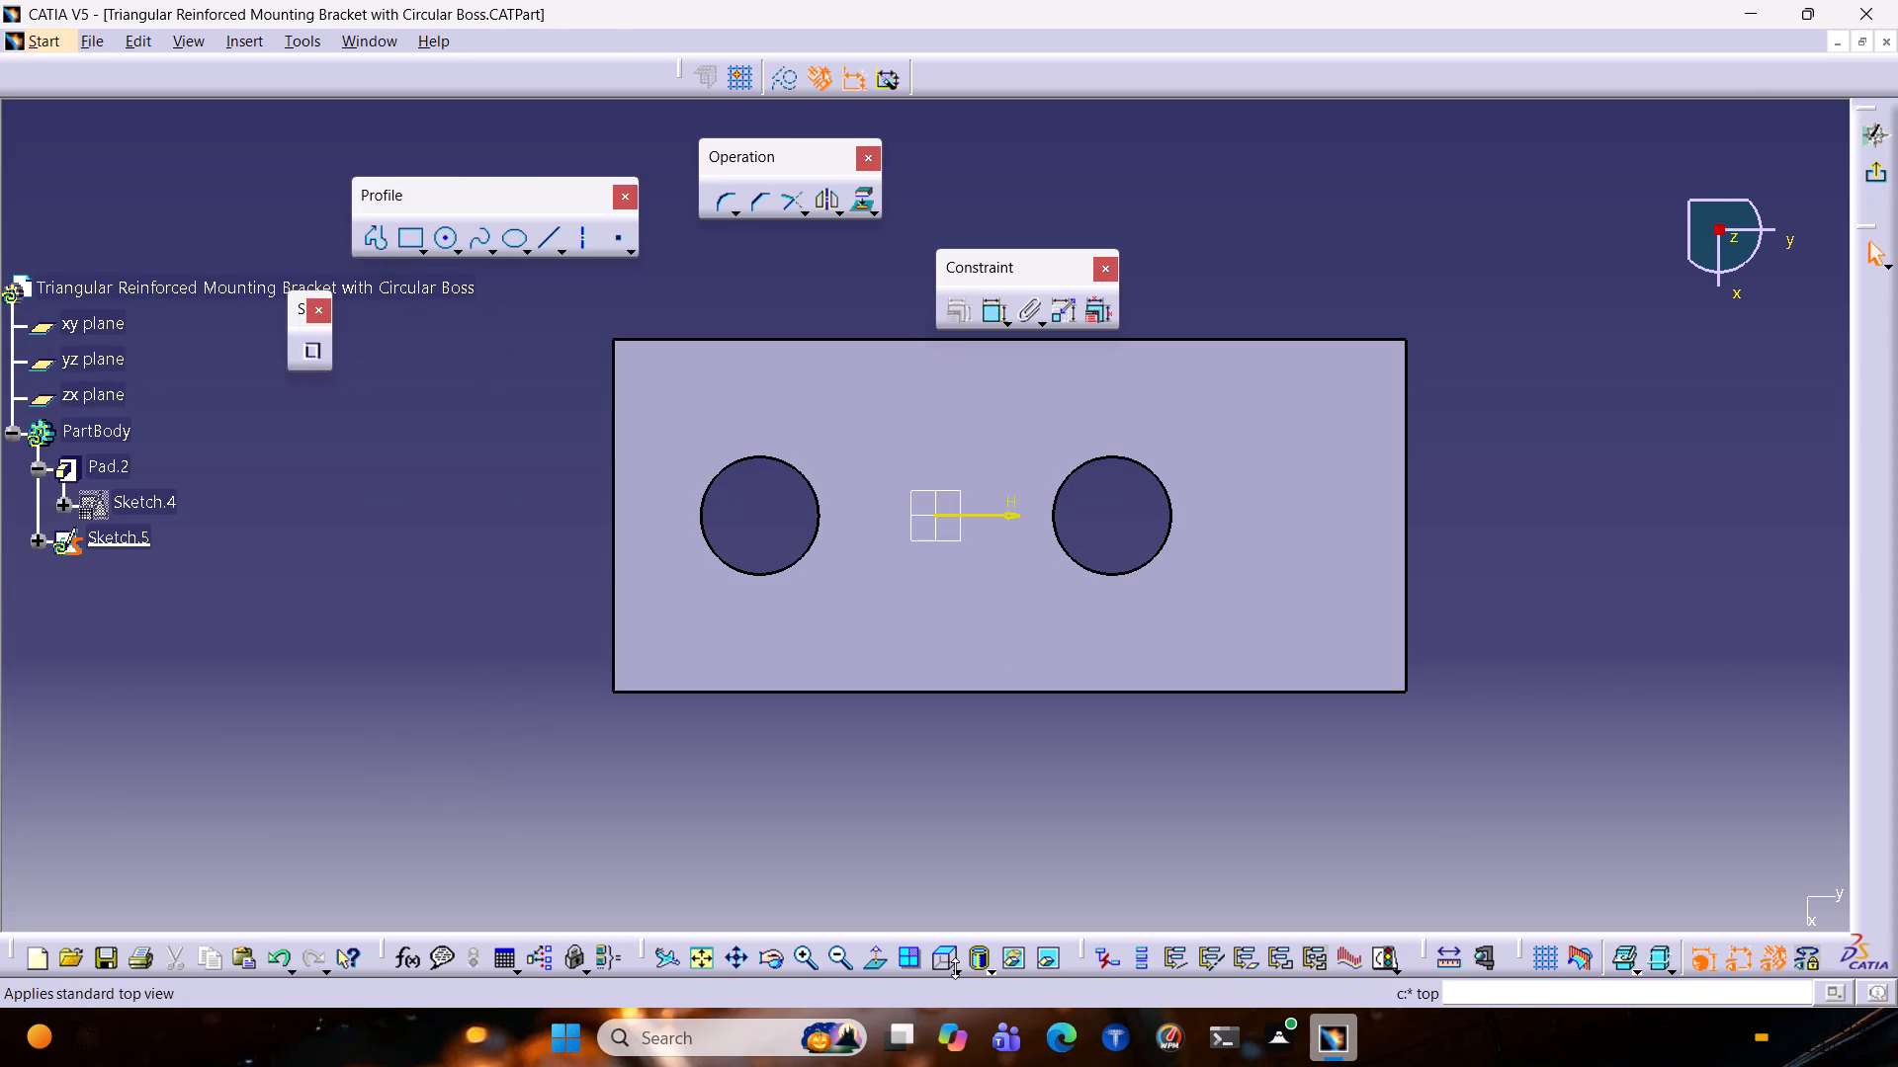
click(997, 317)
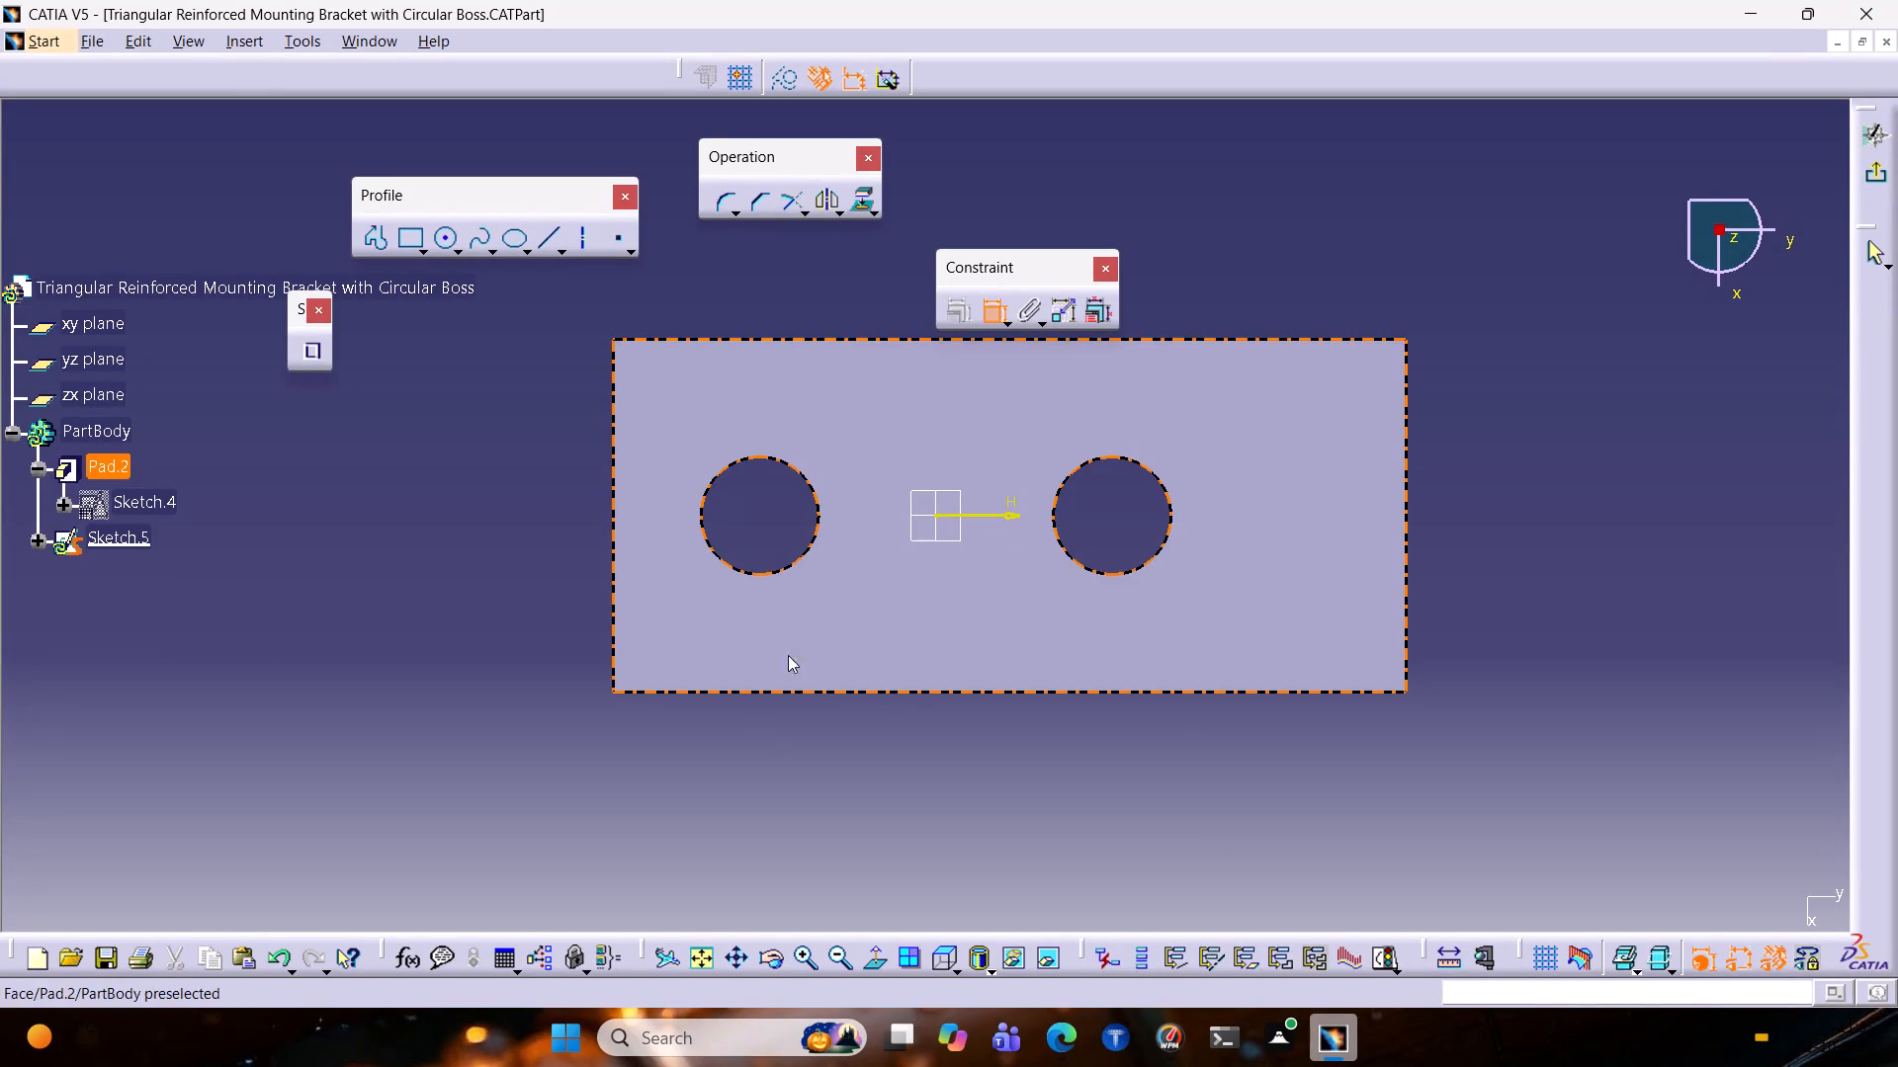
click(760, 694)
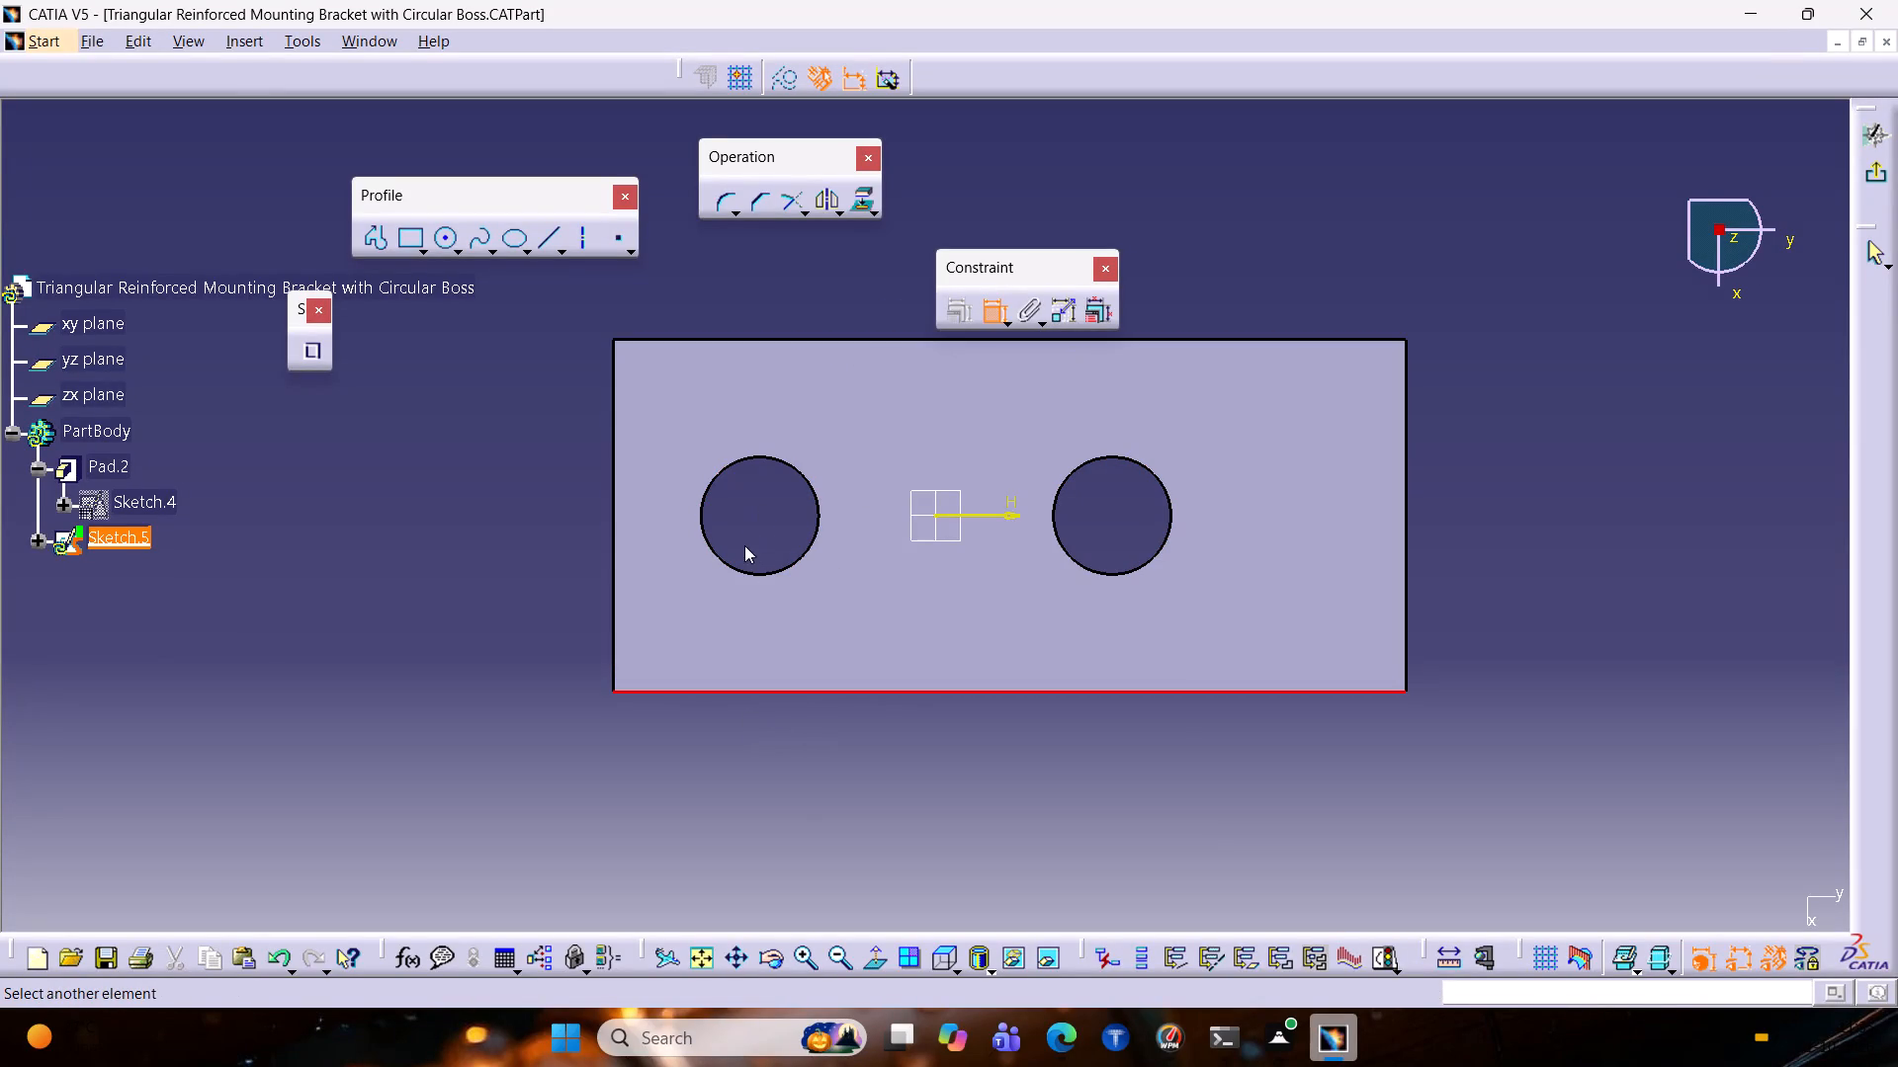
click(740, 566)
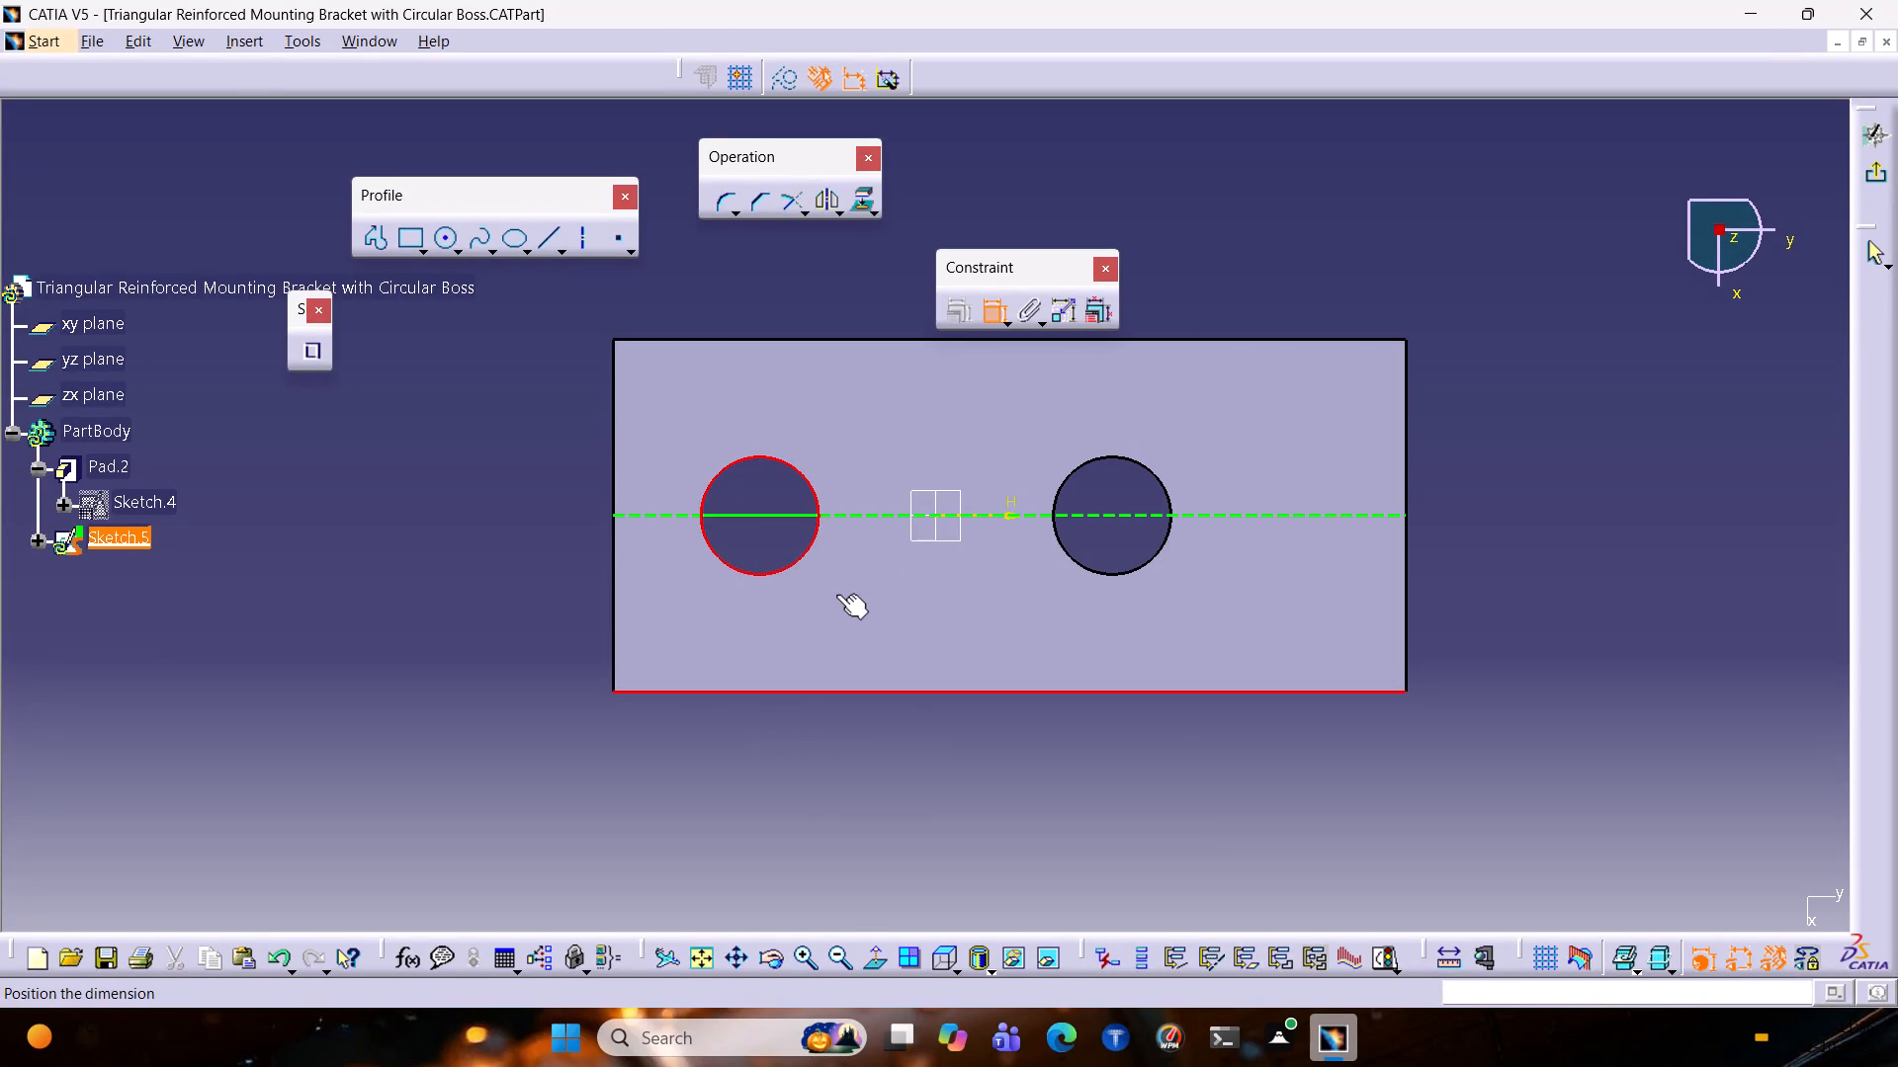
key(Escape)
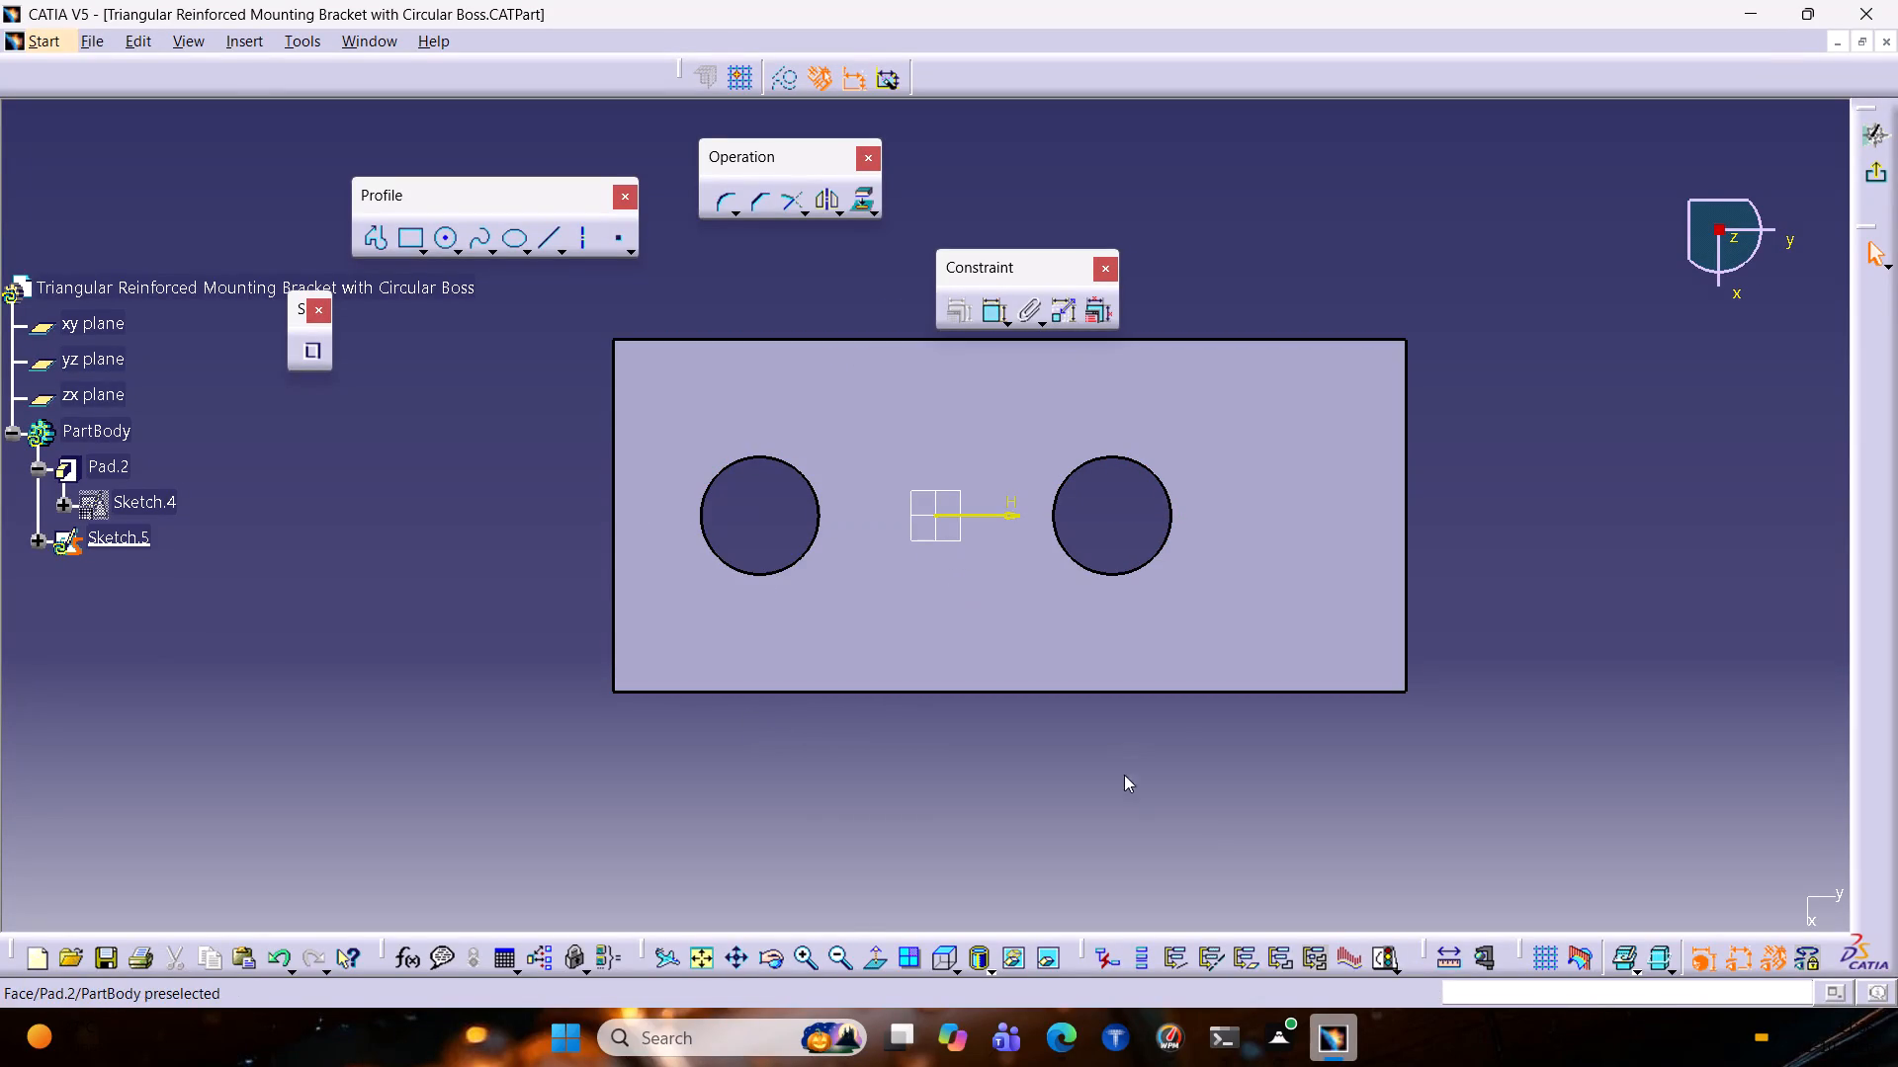
Measure the distance from the long edge on the positive x side to the hole nearest the plate's short end.
click(1455, 965)
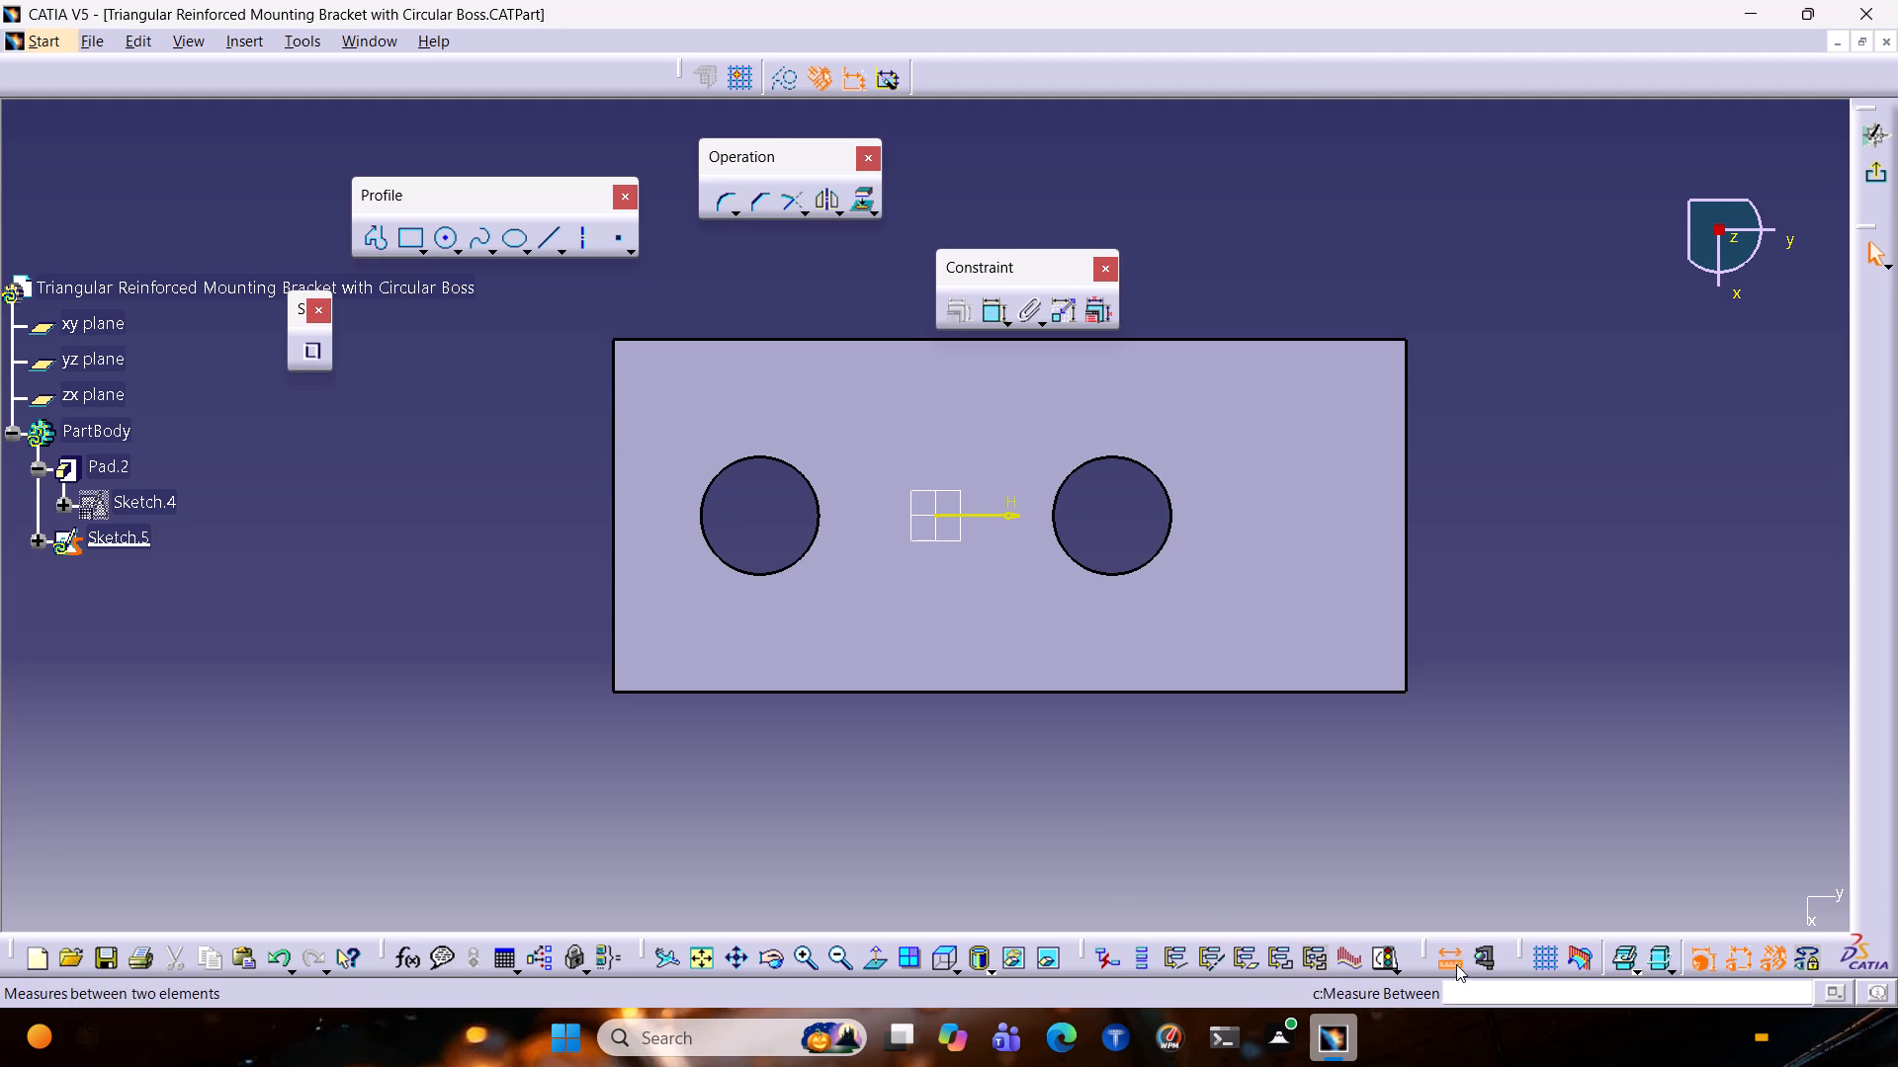
click(765, 694)
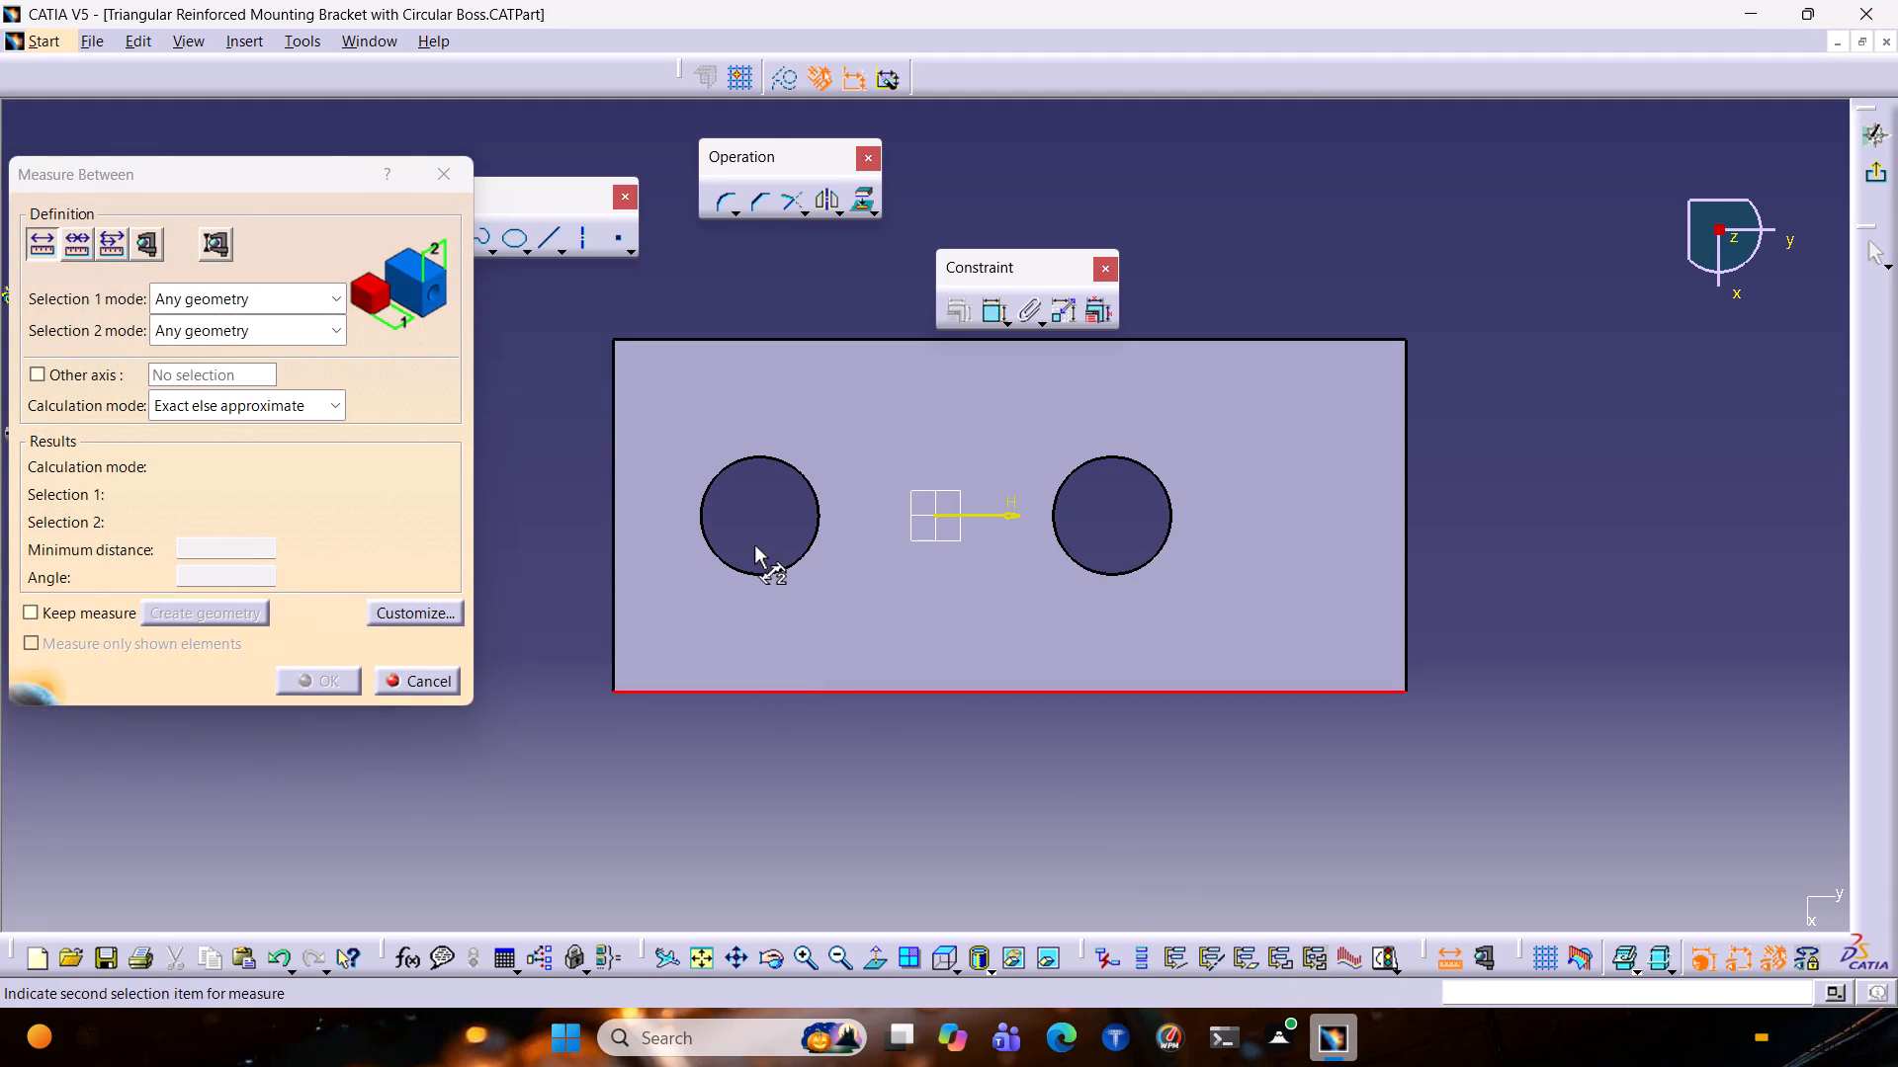
click(770, 457)
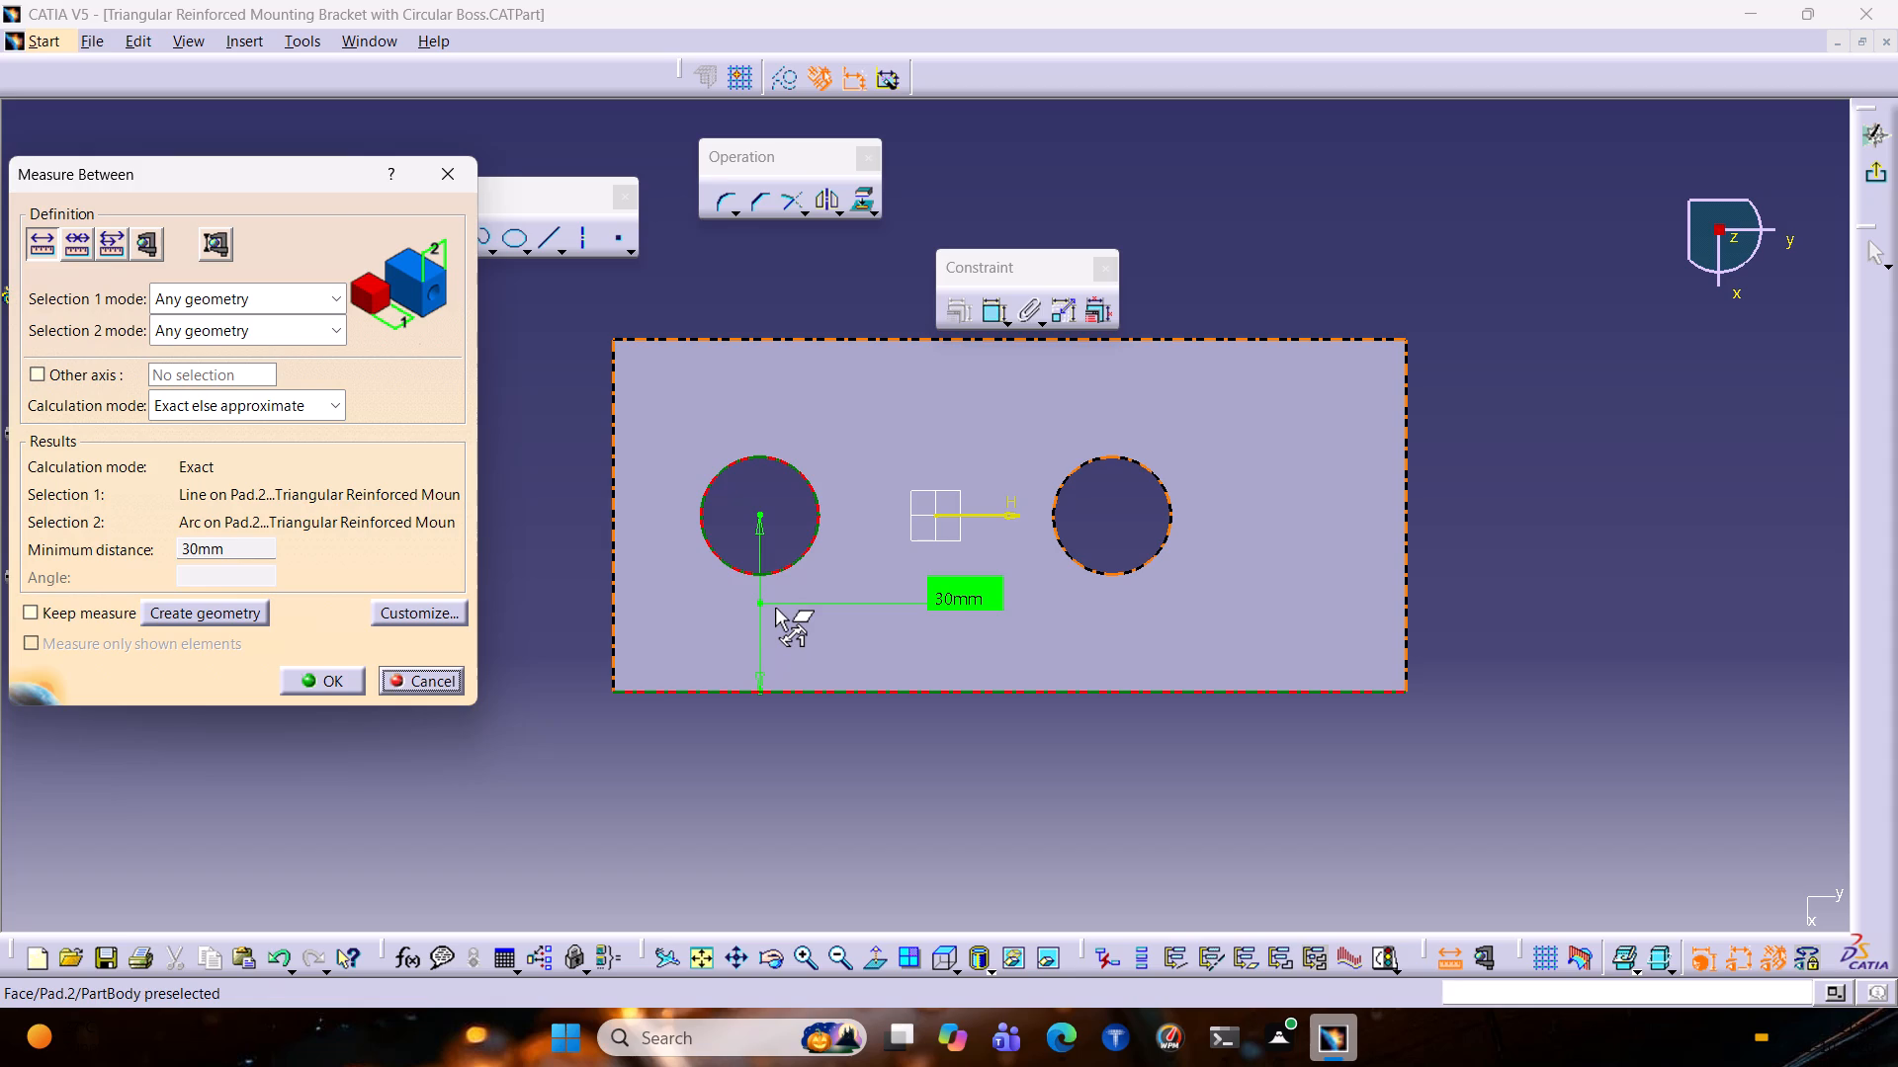
key(Escape)
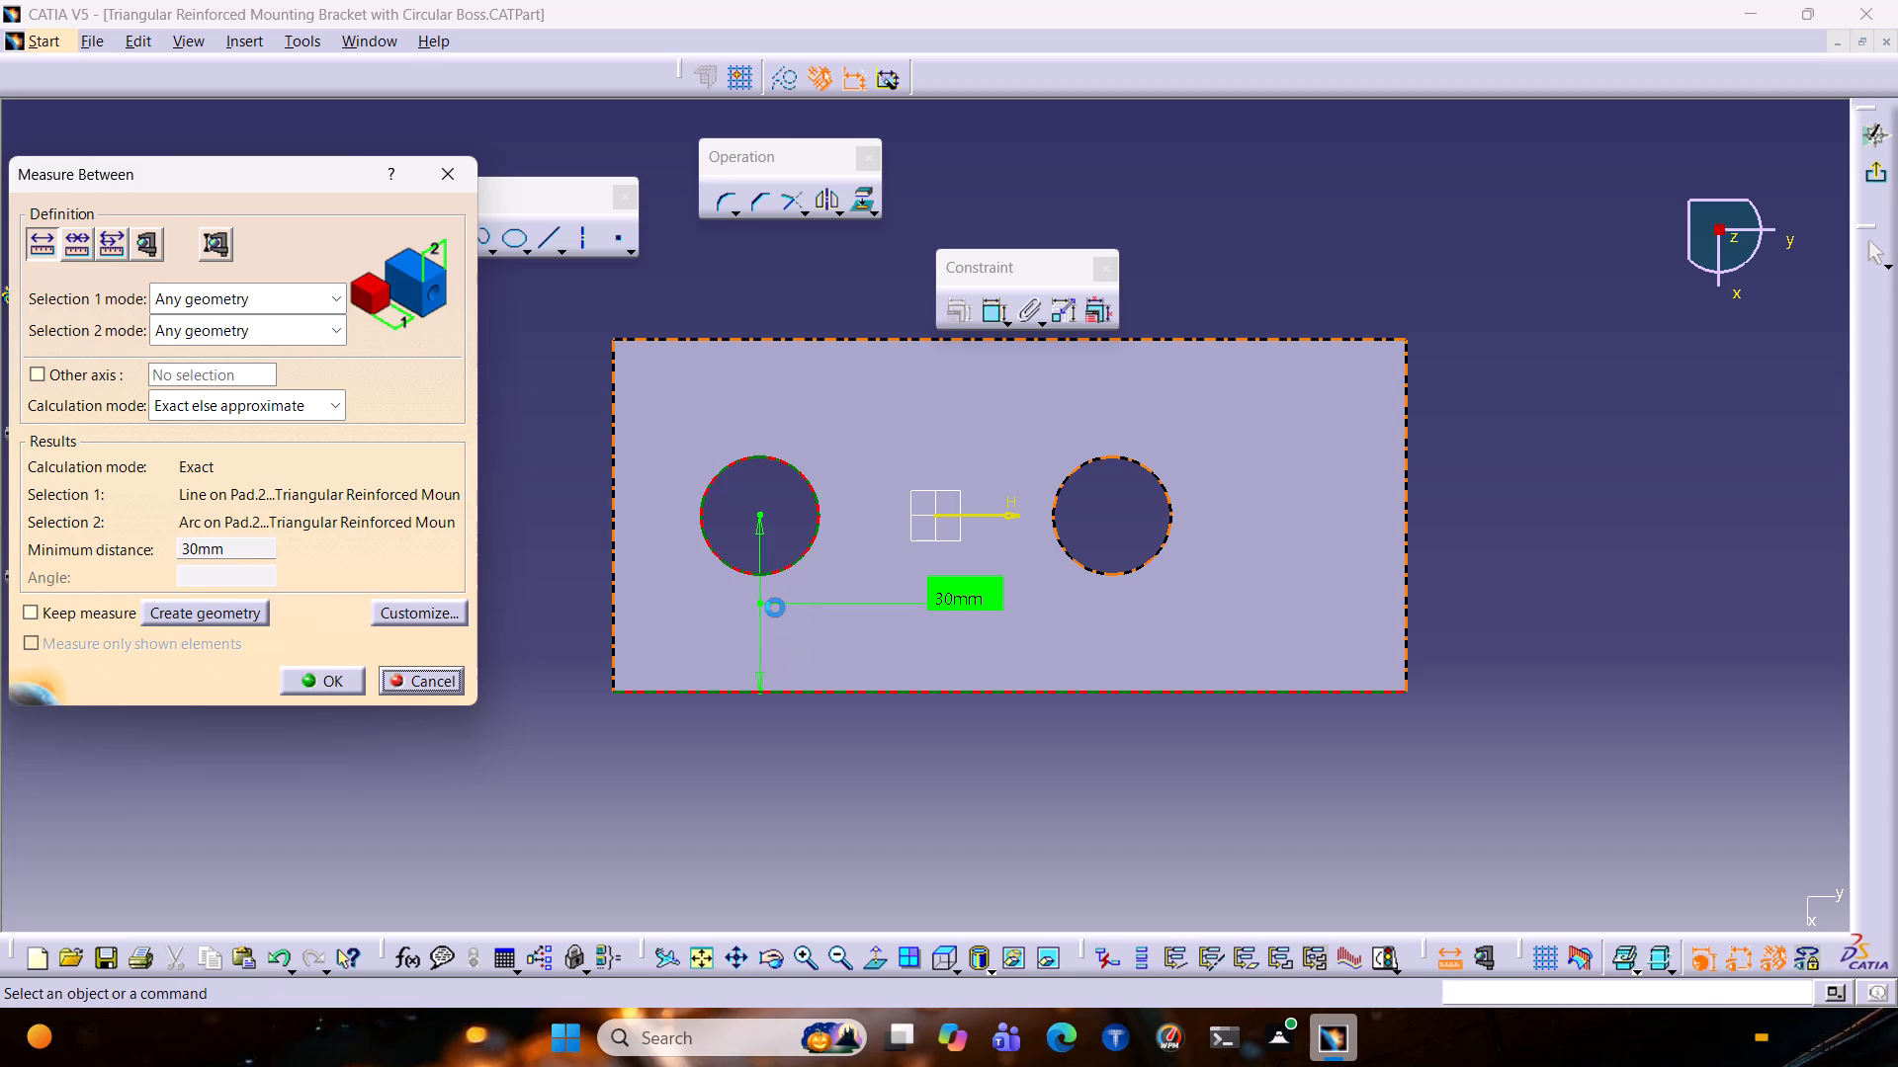
Reopen the base plate's Sketch.4 and delete the rectangle's short edge that the 25 mm hole dimension starts from.
double_click(131, 492)
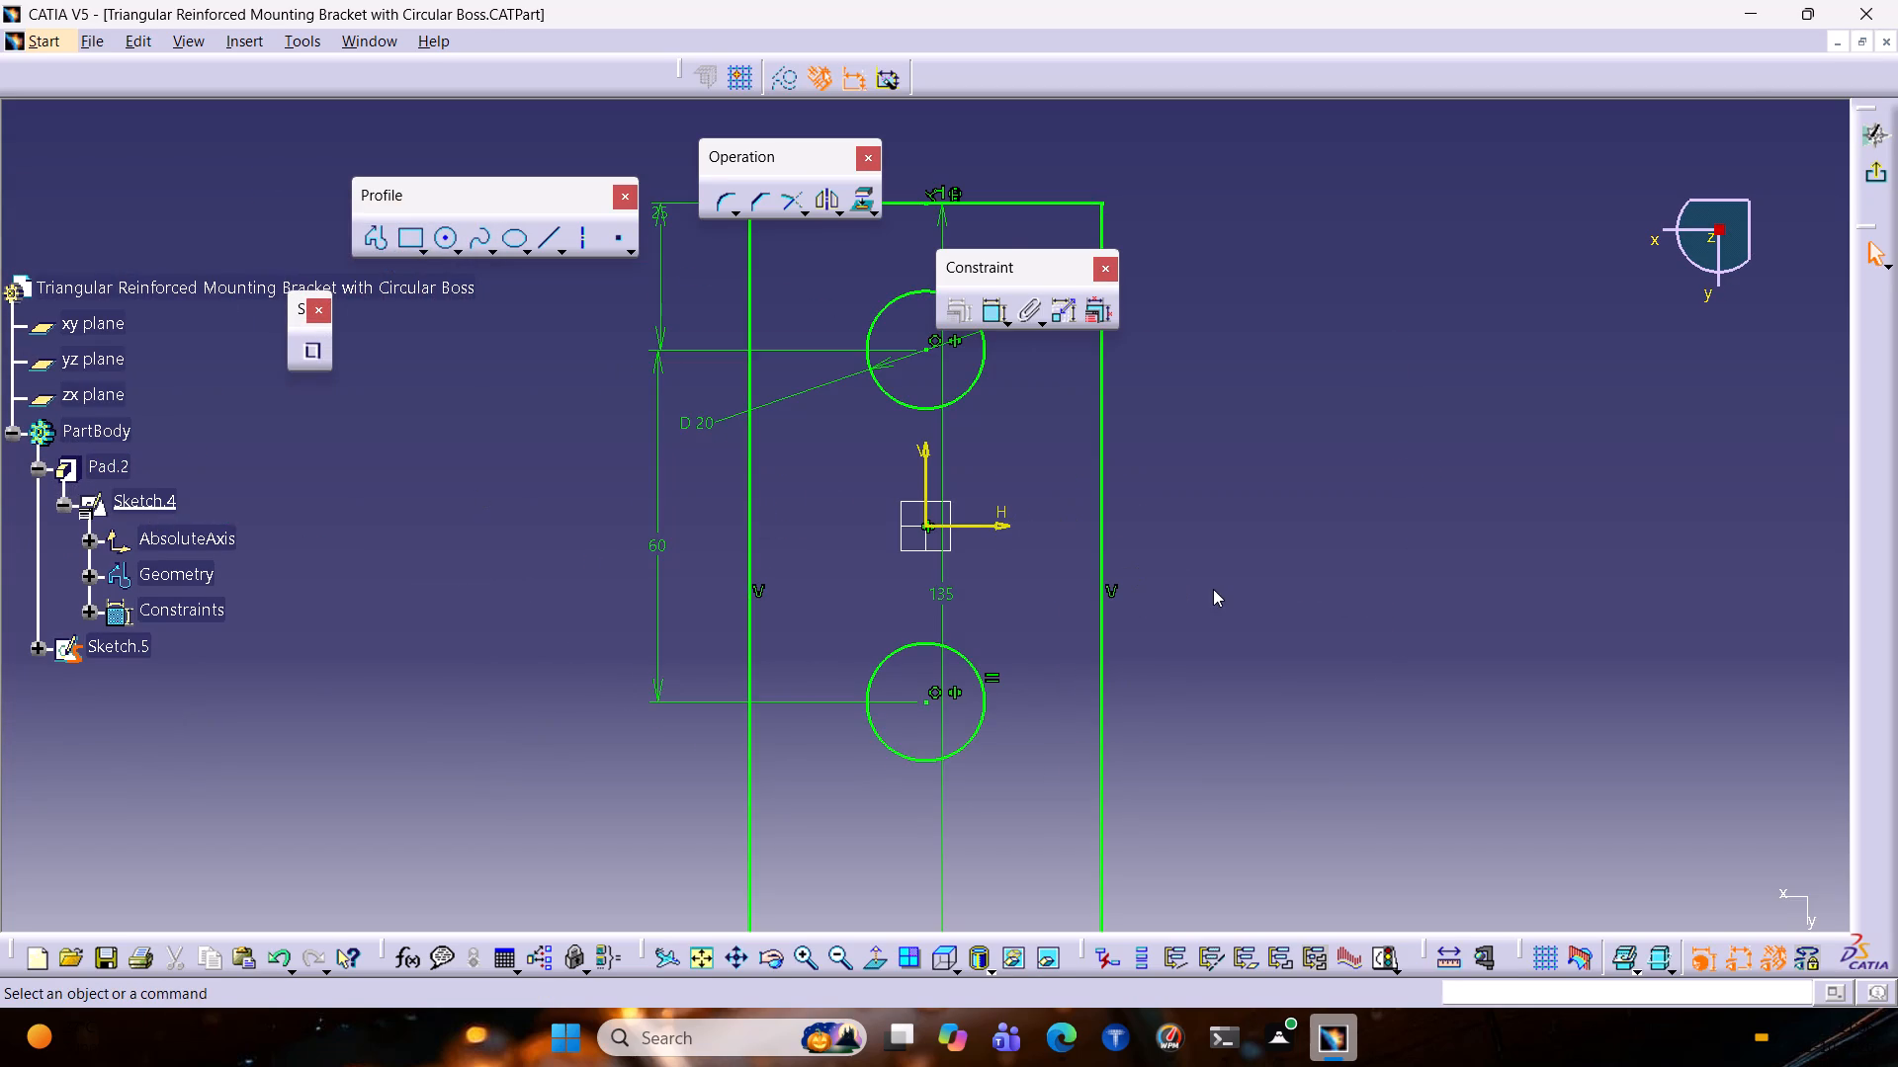
ctrl+middle_drag(1214, 589, 1157, 650)
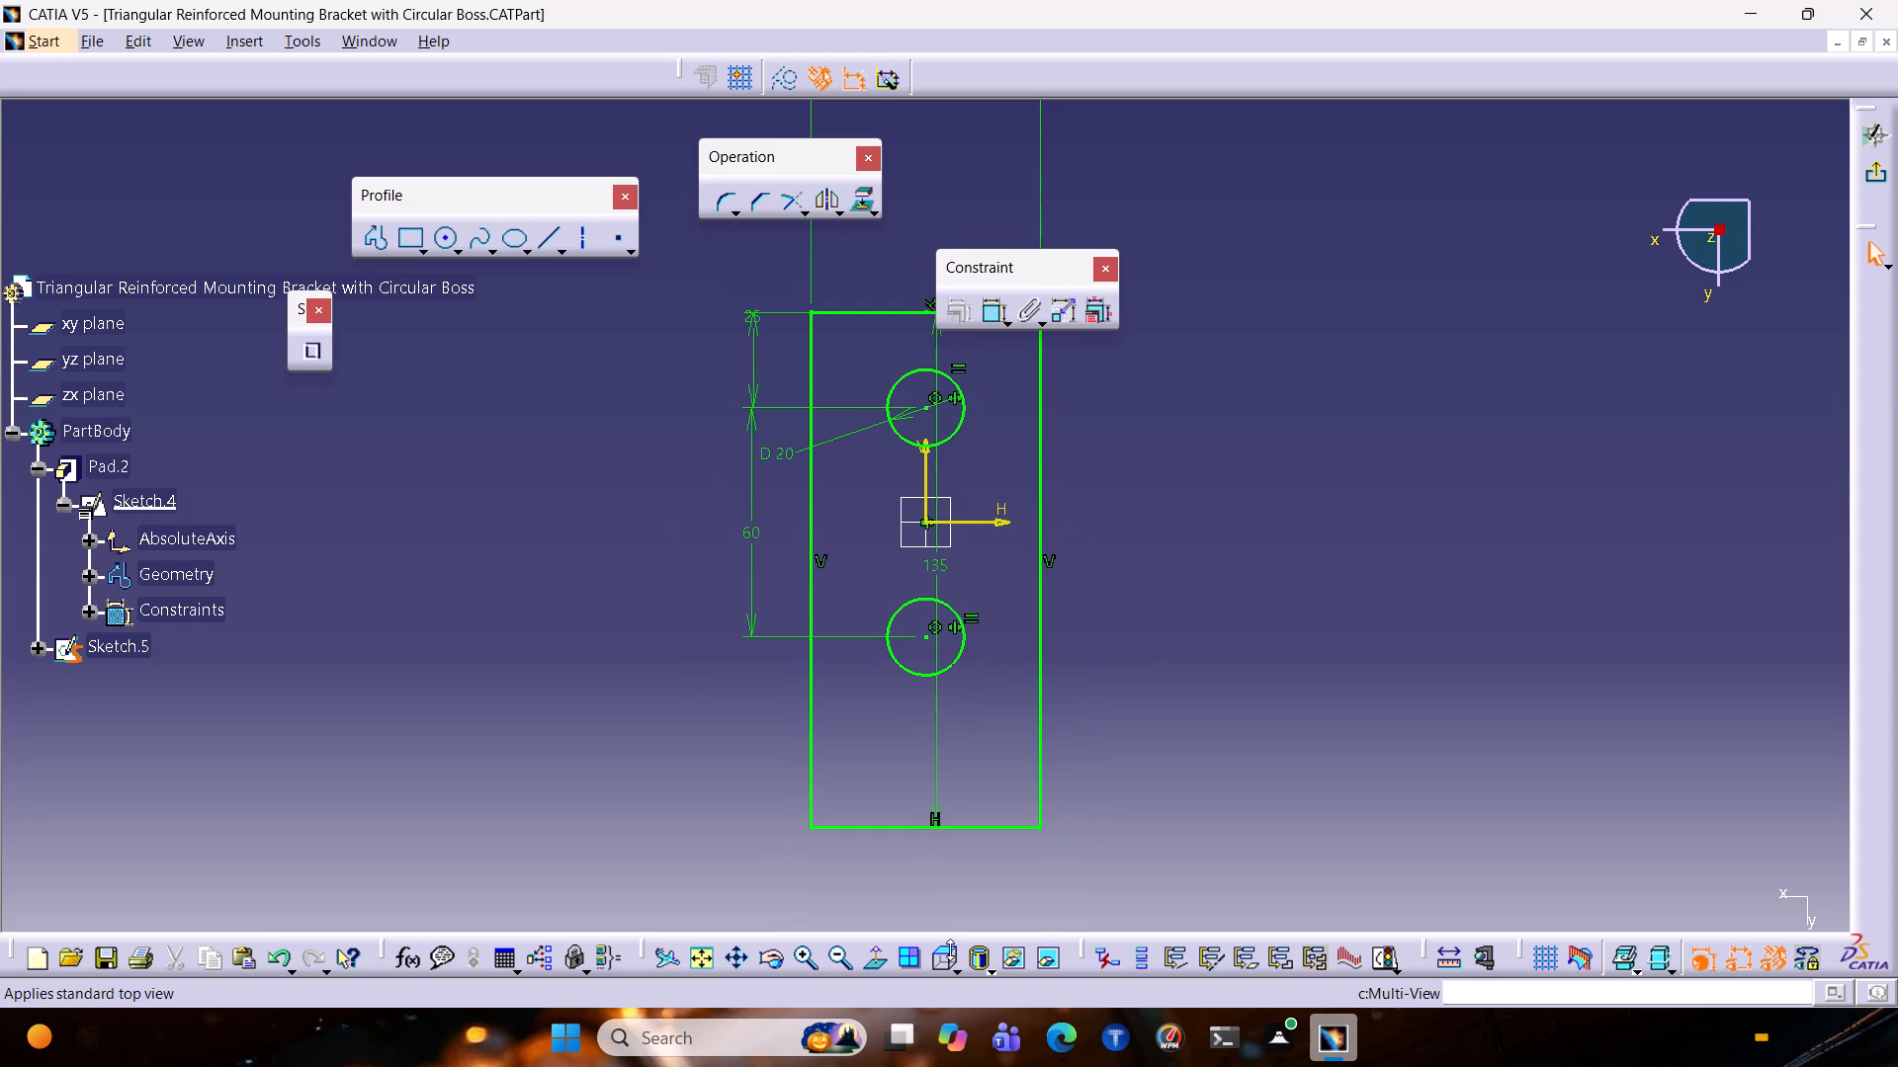
click(949, 964)
click(966, 769)
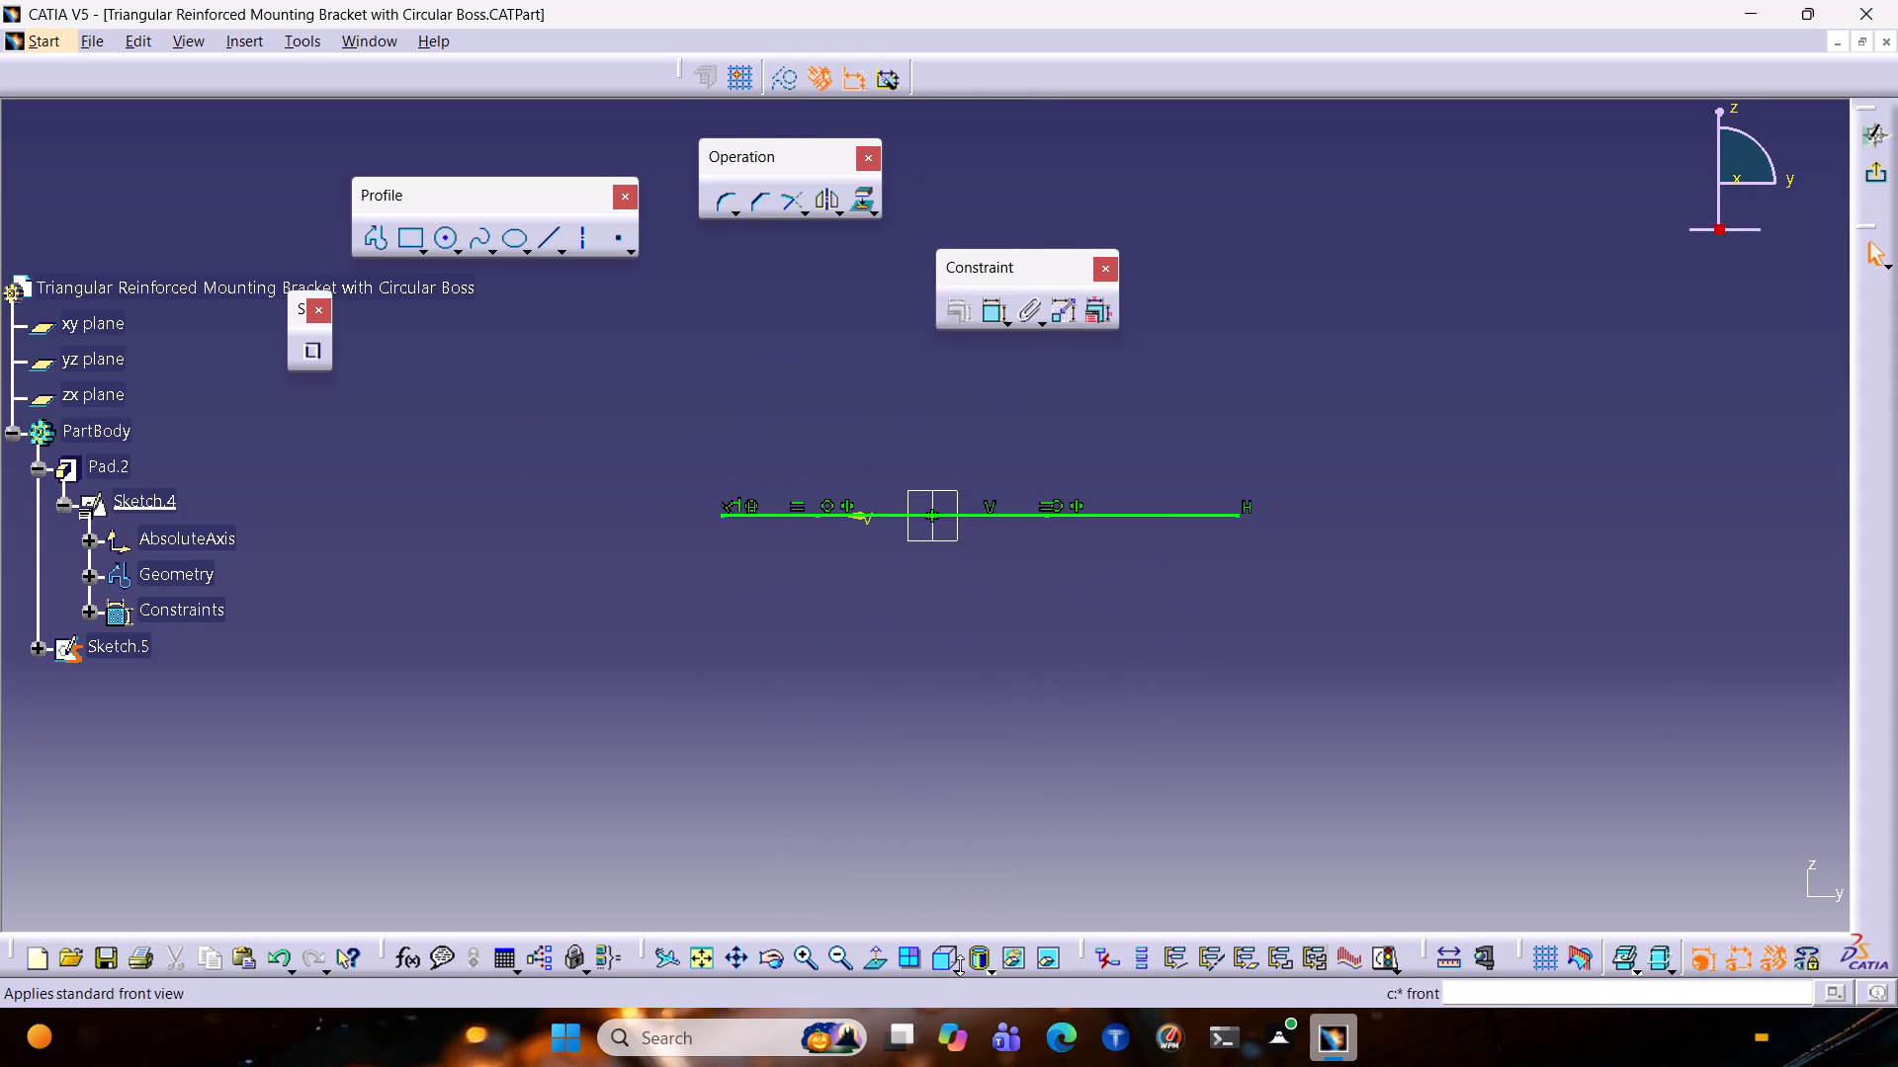
click(961, 964)
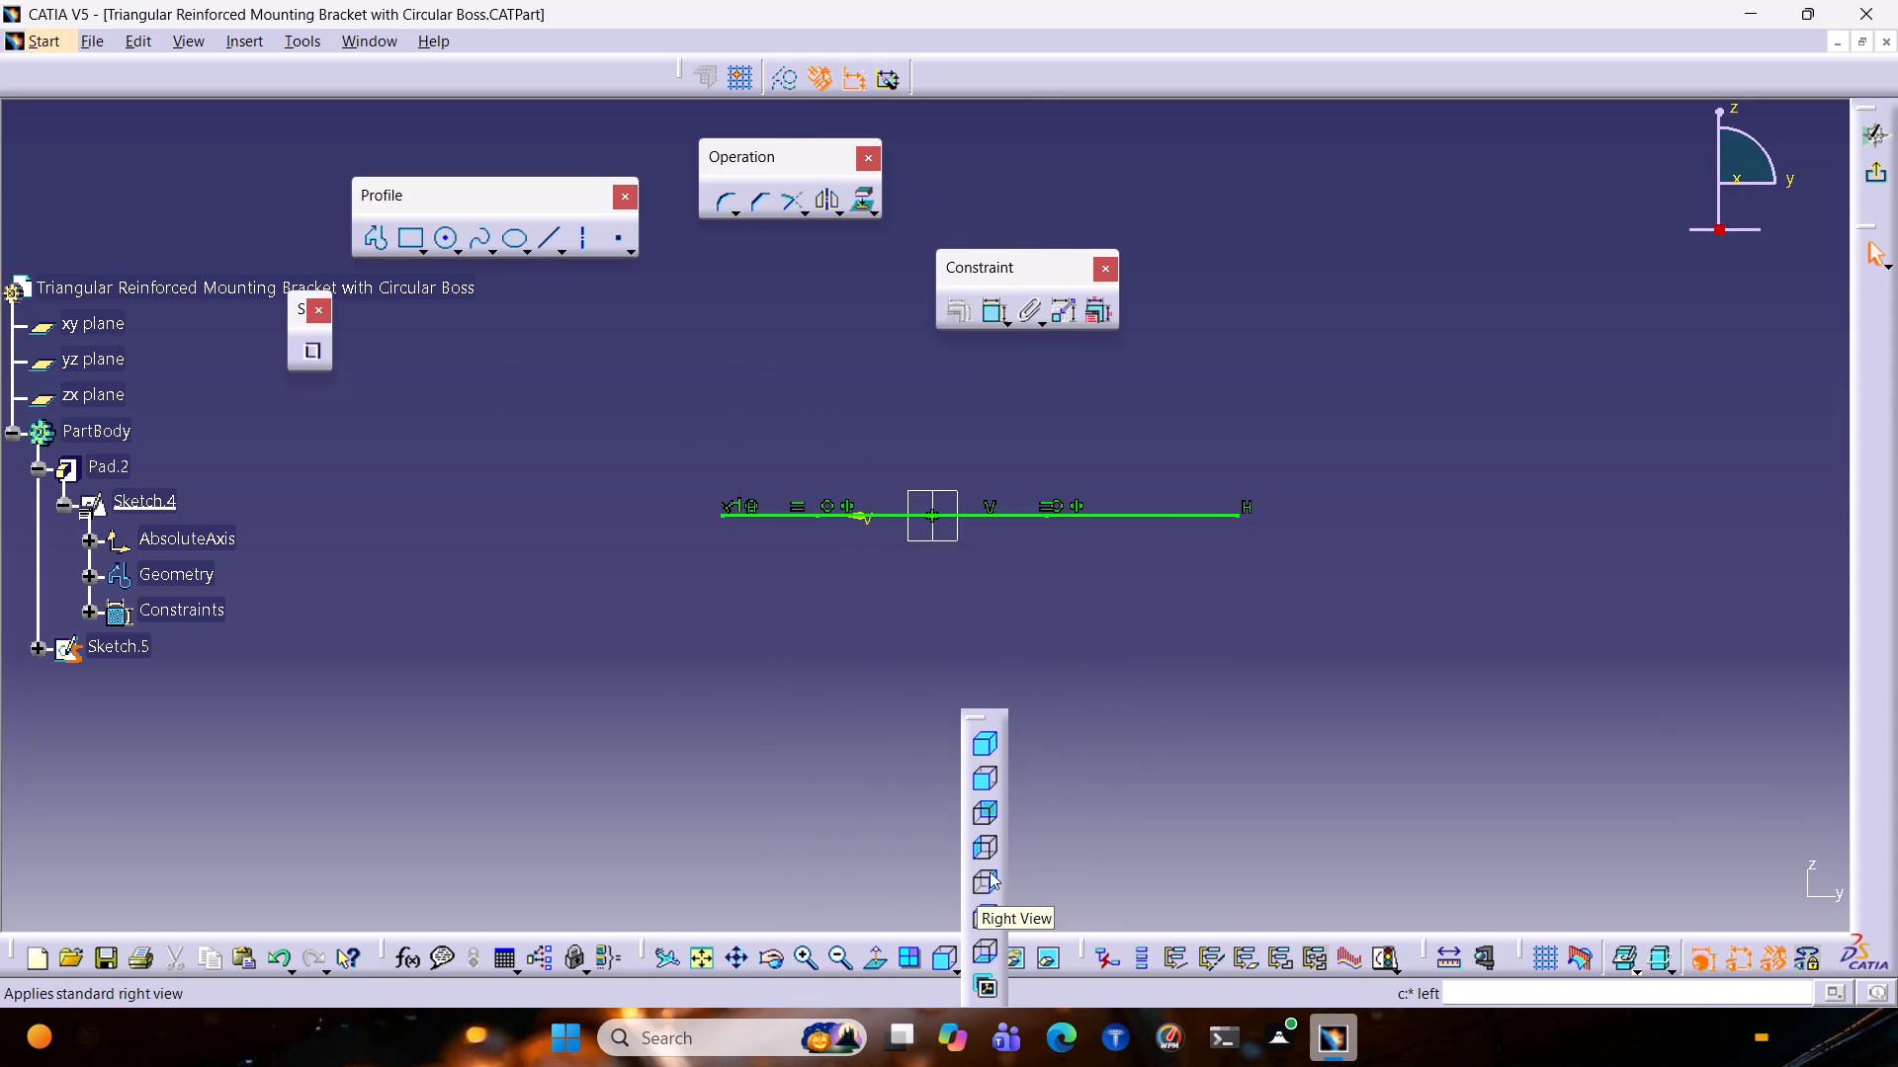
click(992, 919)
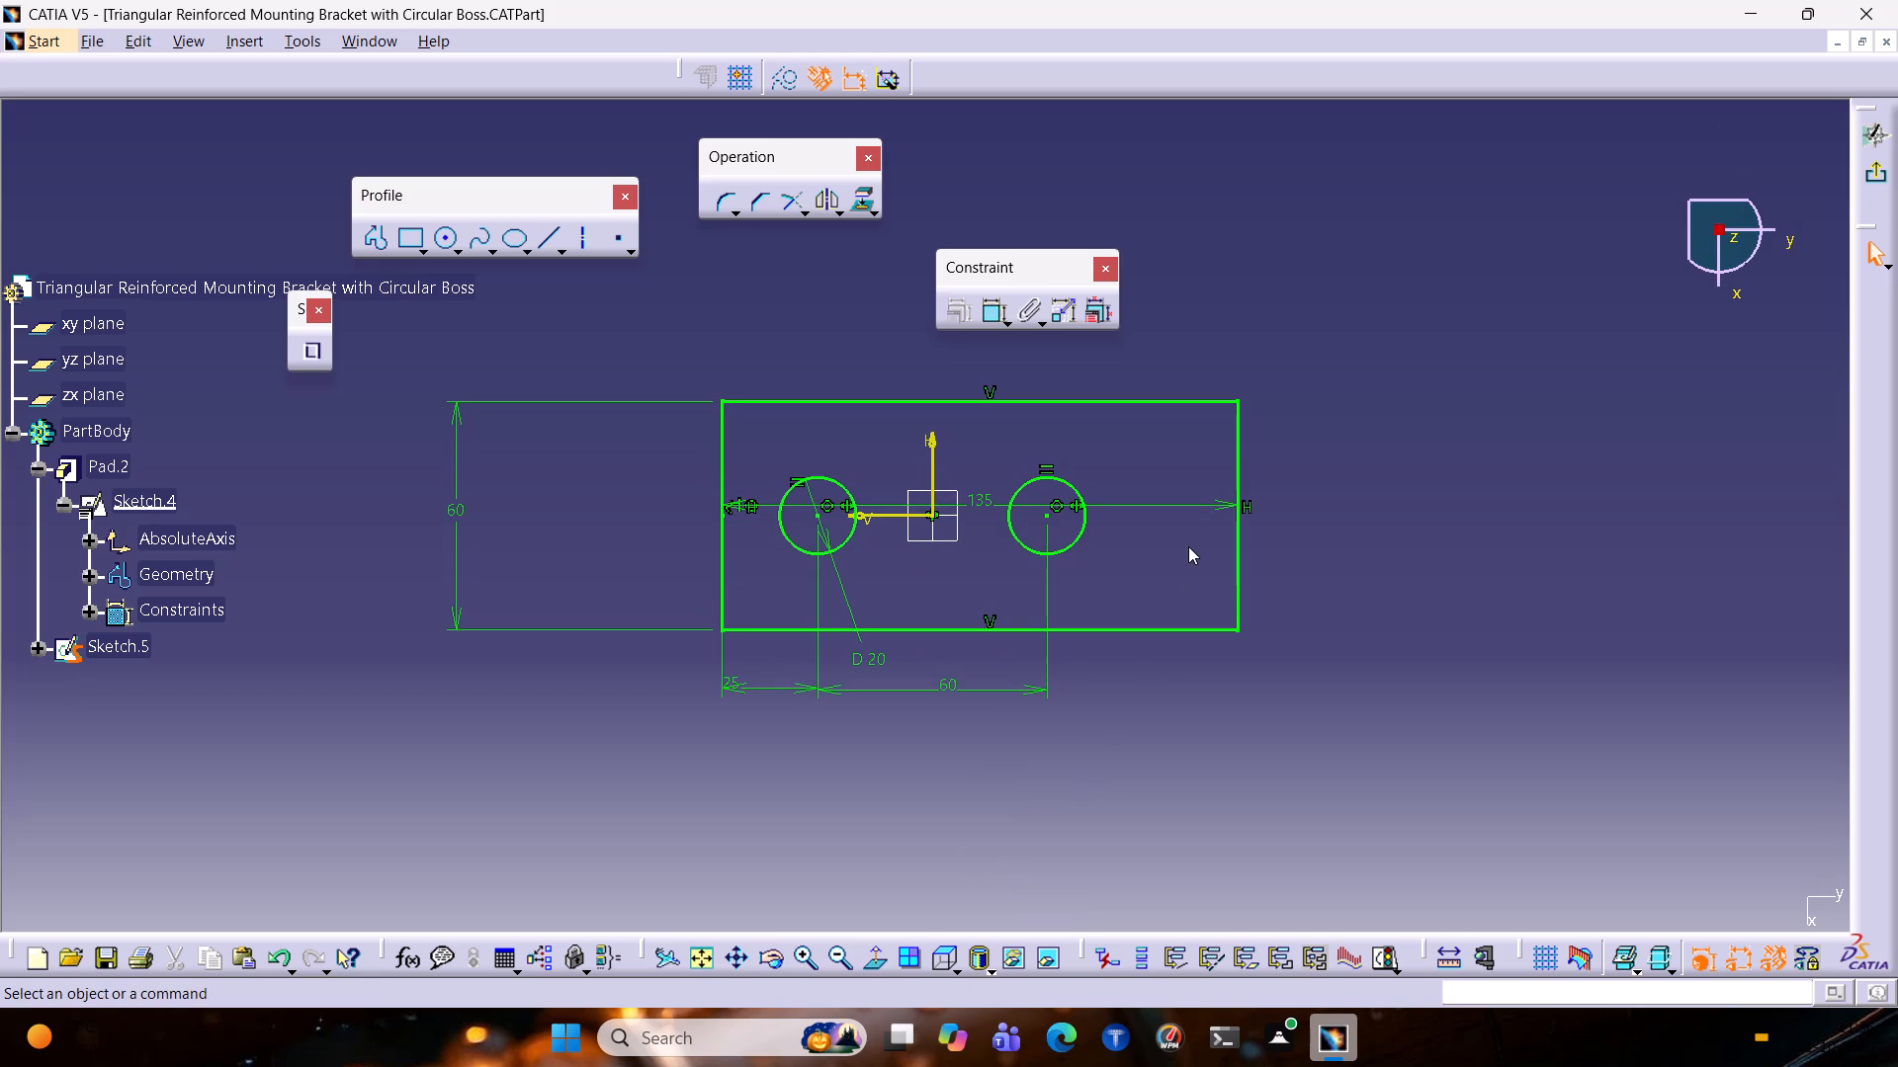
double_click(724, 555)
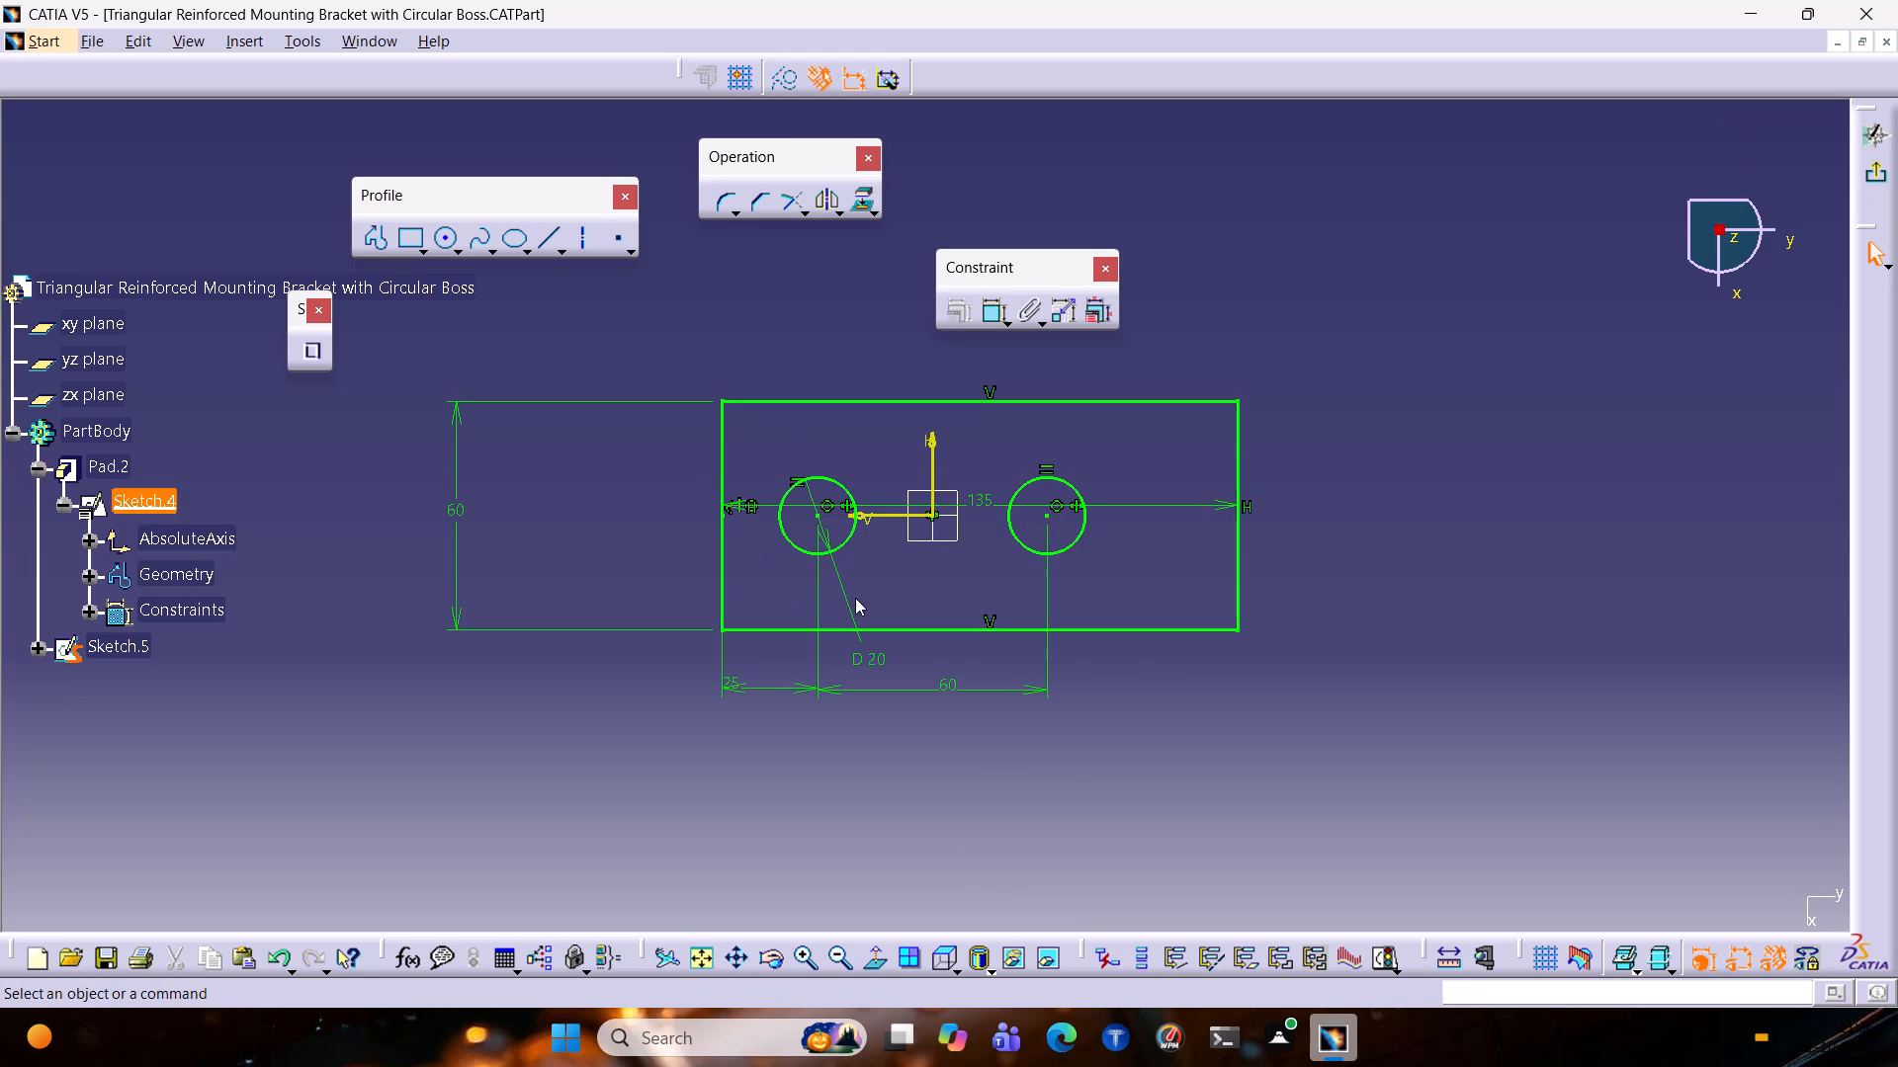
click(725, 579)
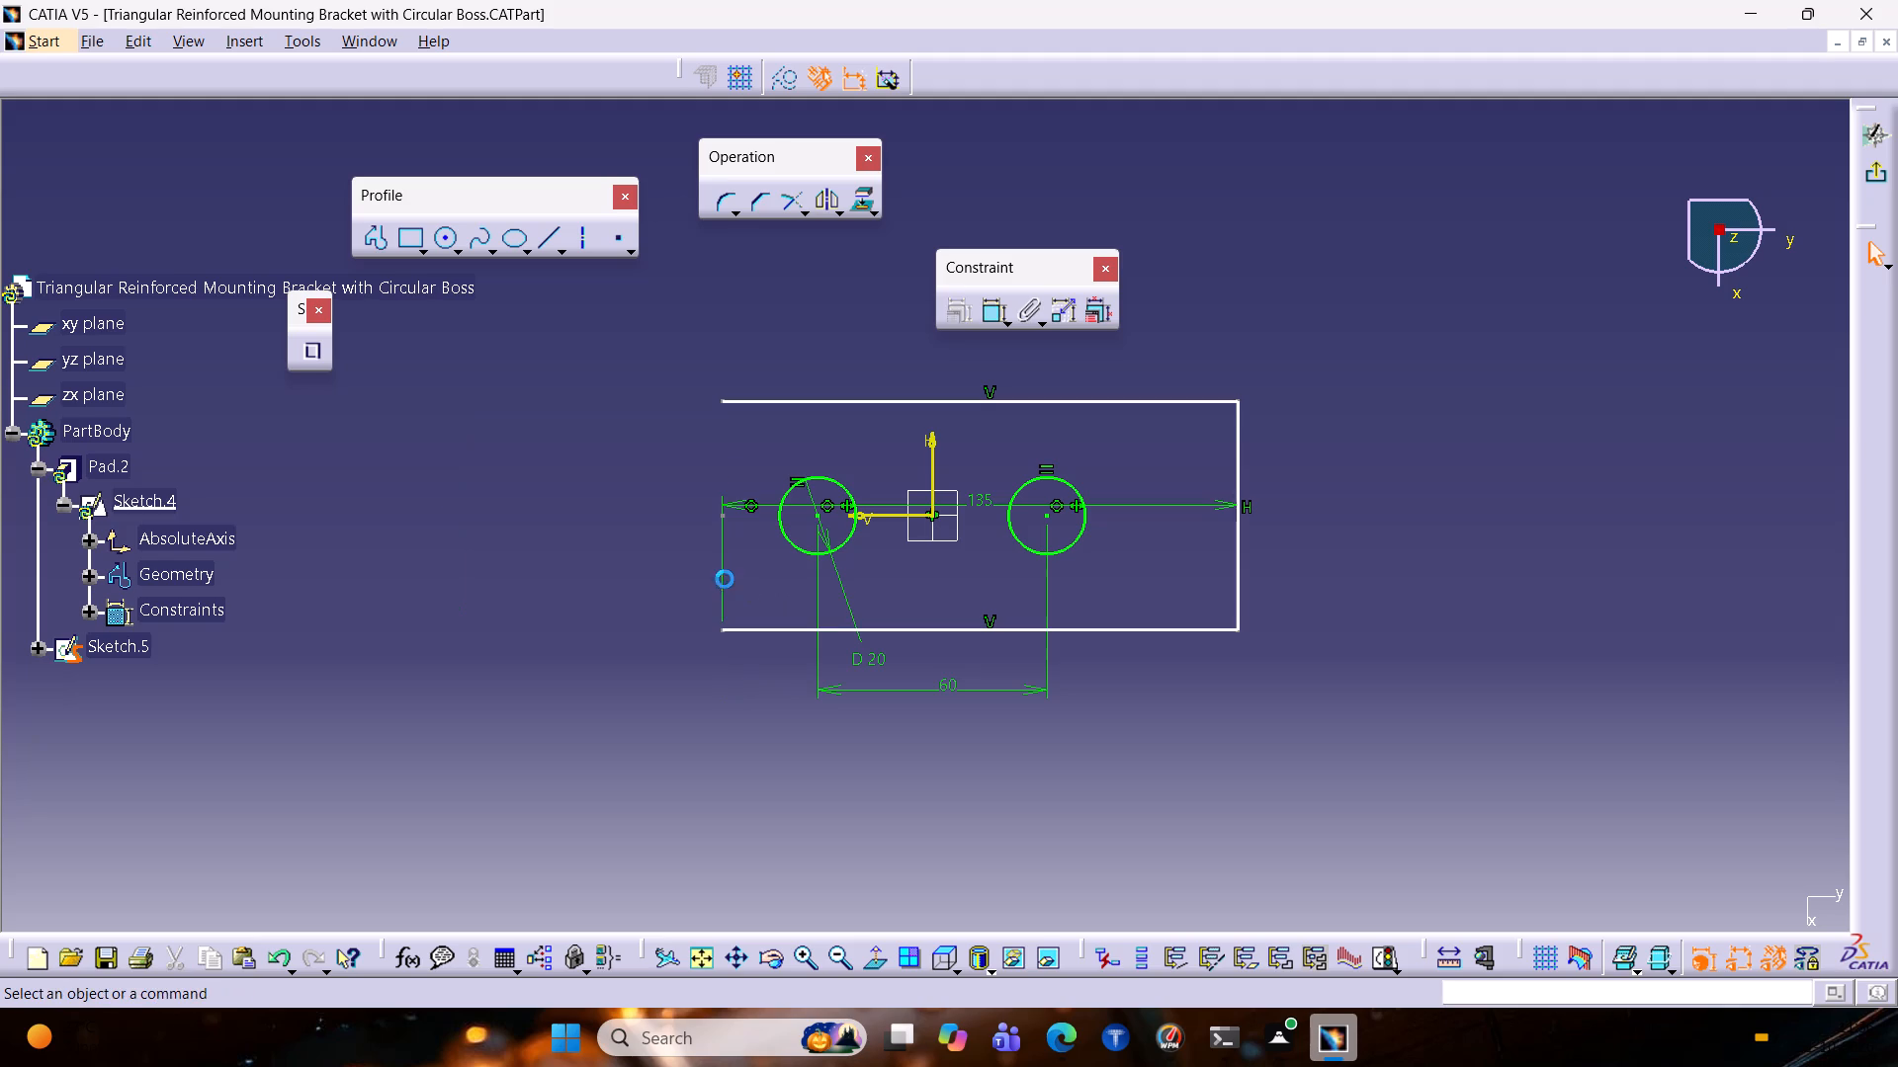
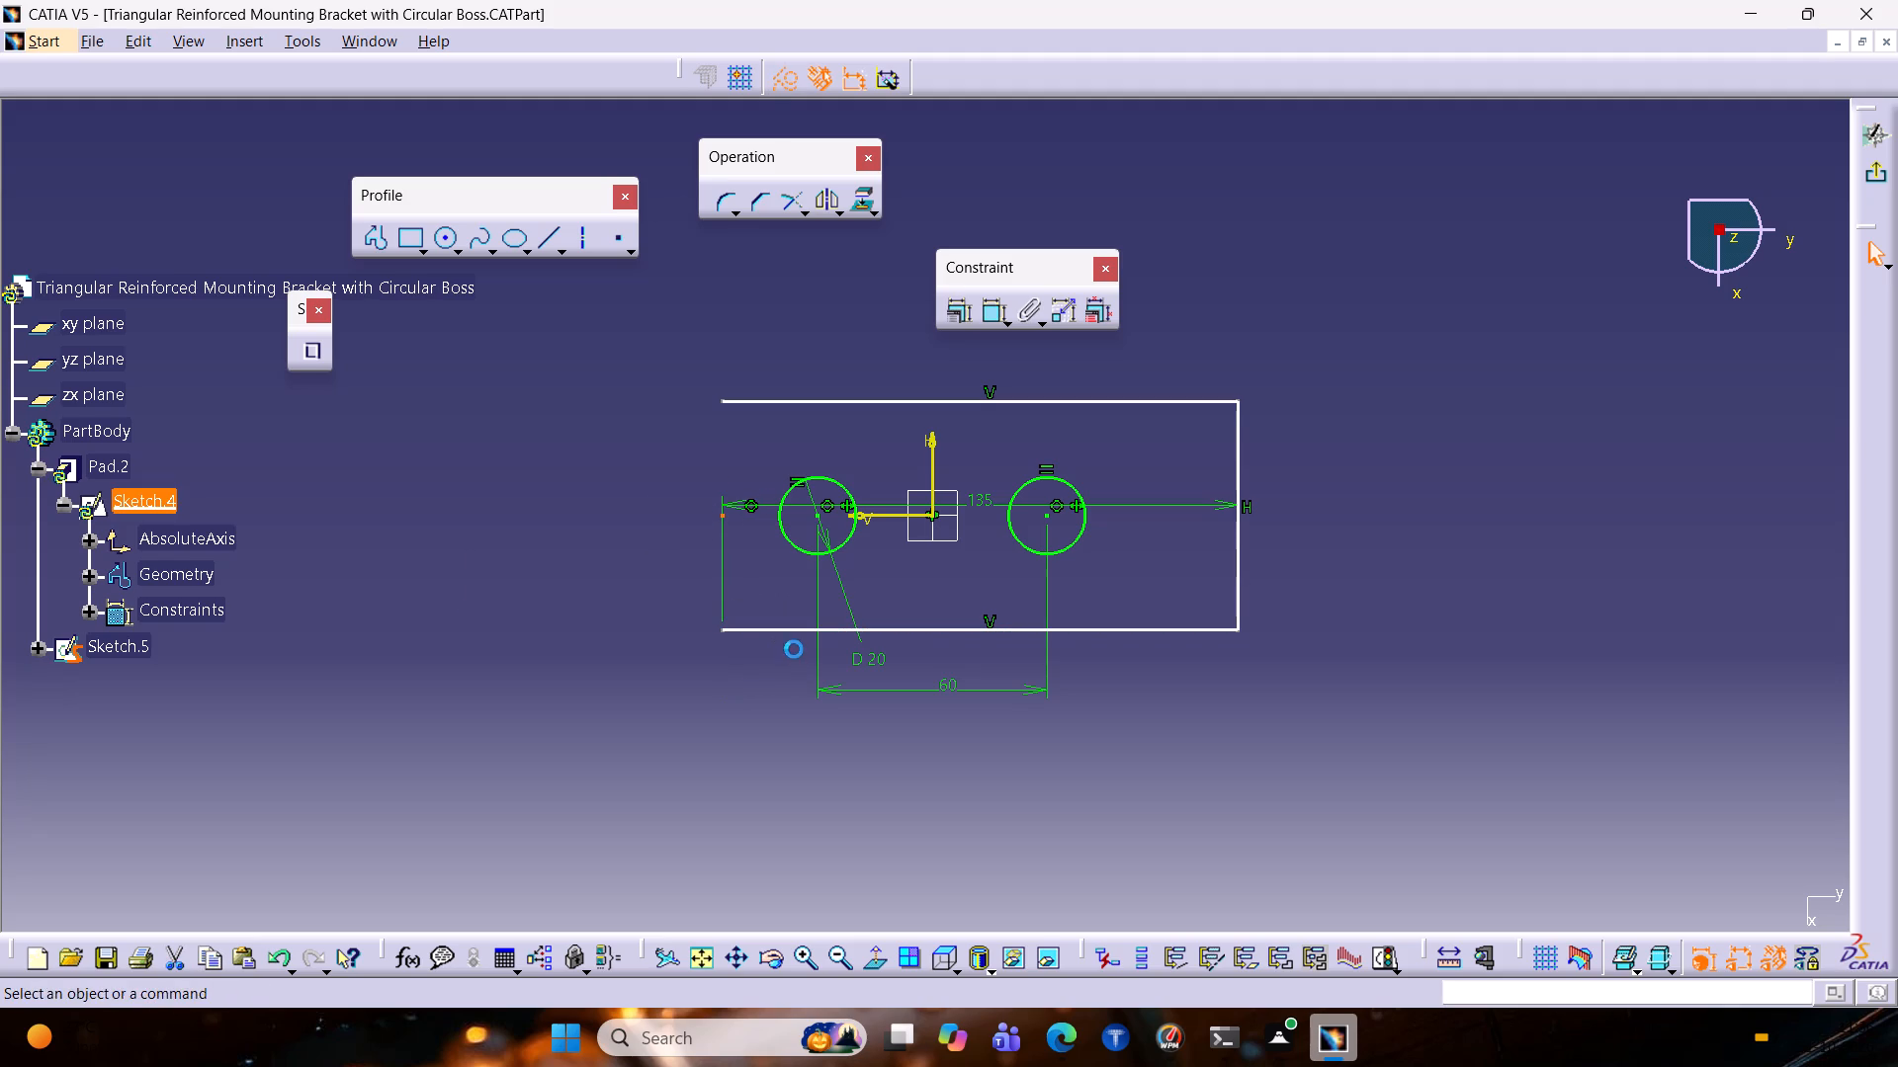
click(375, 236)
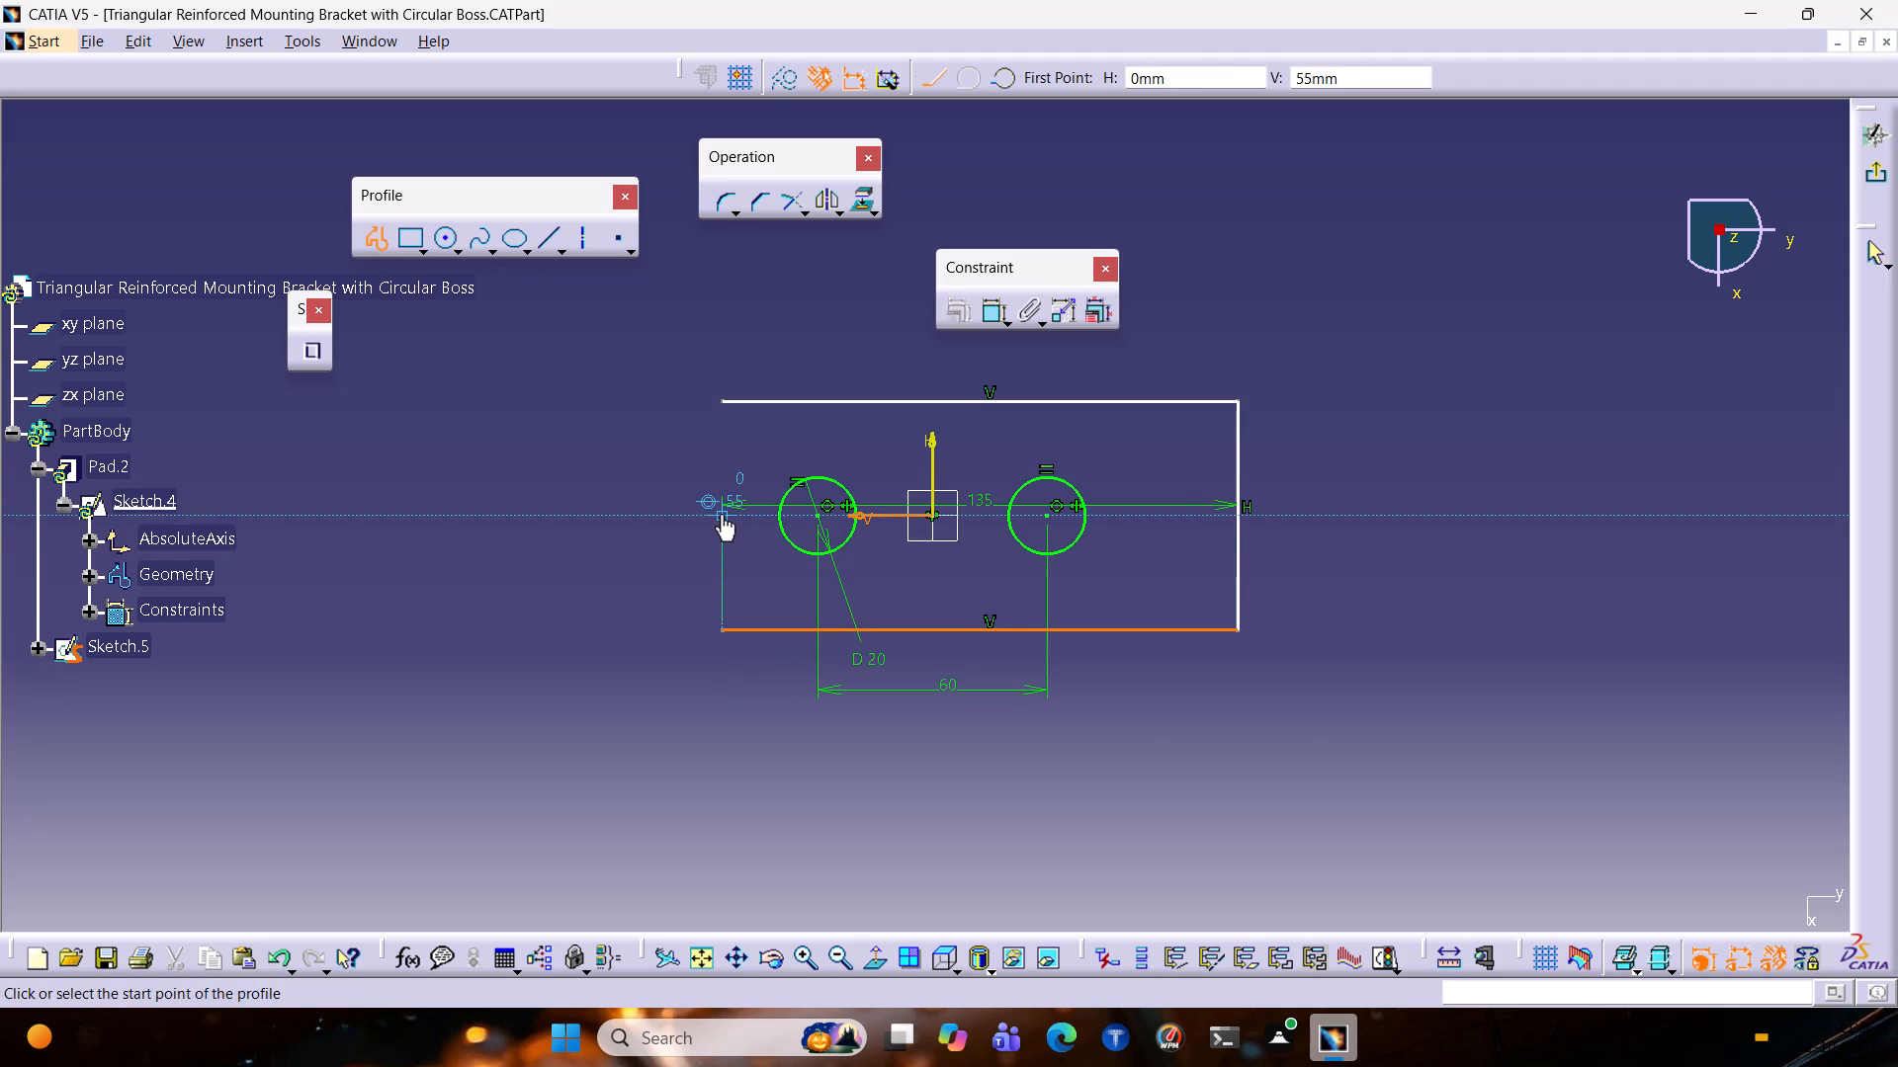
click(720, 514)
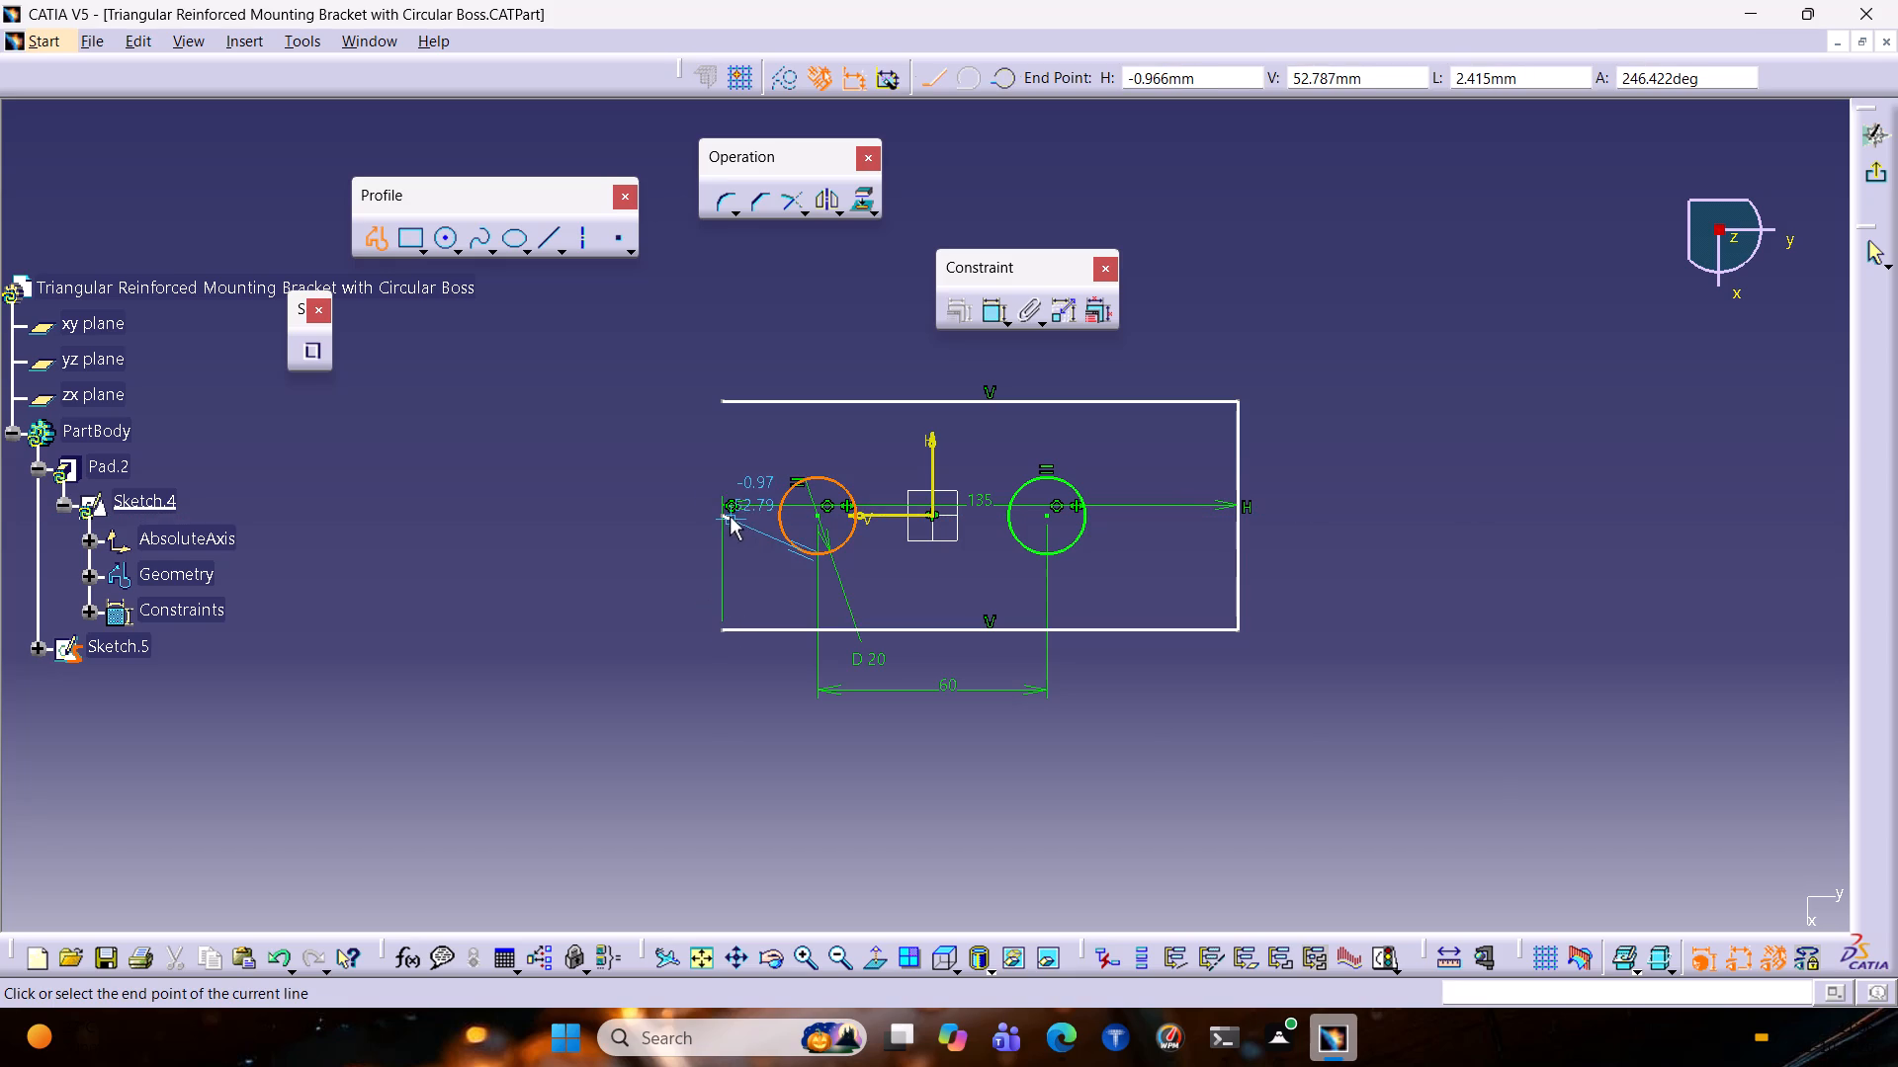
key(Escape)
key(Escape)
Draw a 50 mm short-edge line at V 55 mm, parallel to H and centred on the horizontal line through the holes.
click(550, 235)
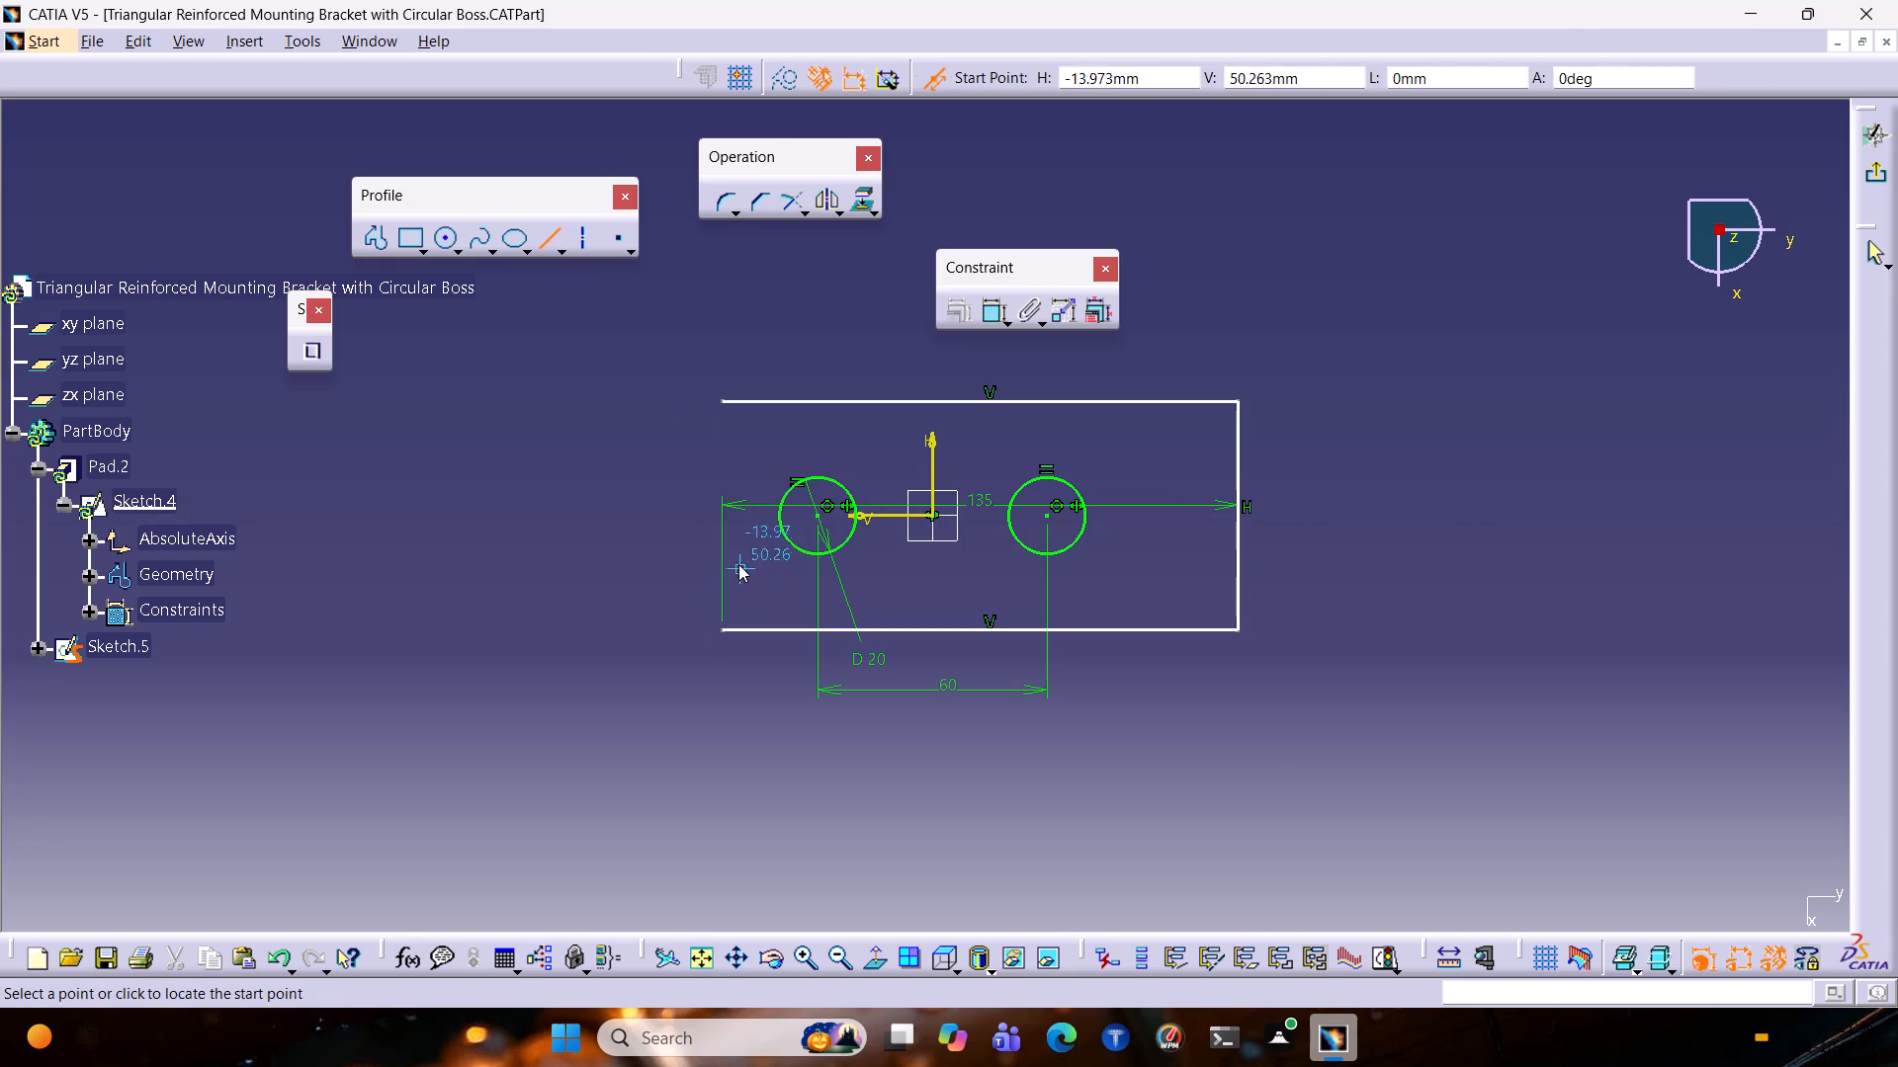
click(720, 518)
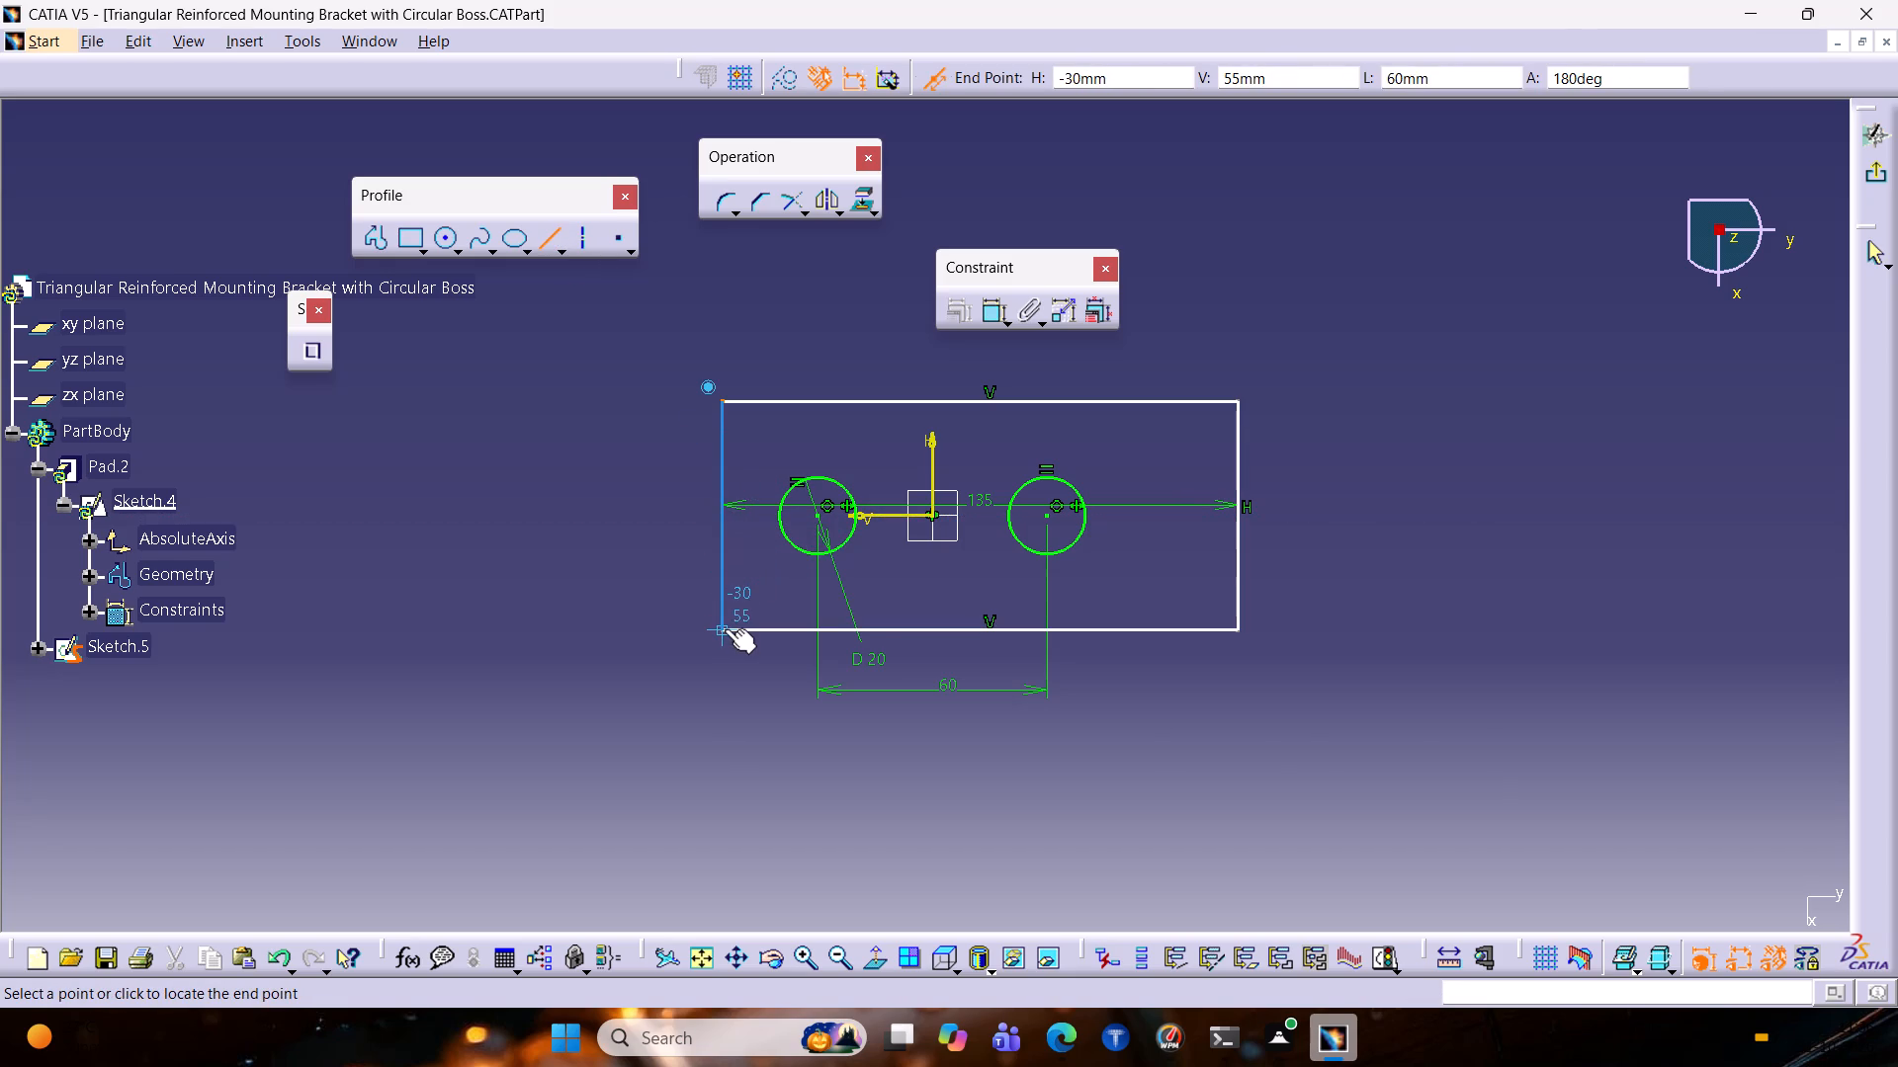
key(Tab)
key(Tab)
key(Tab)
key(Tab)
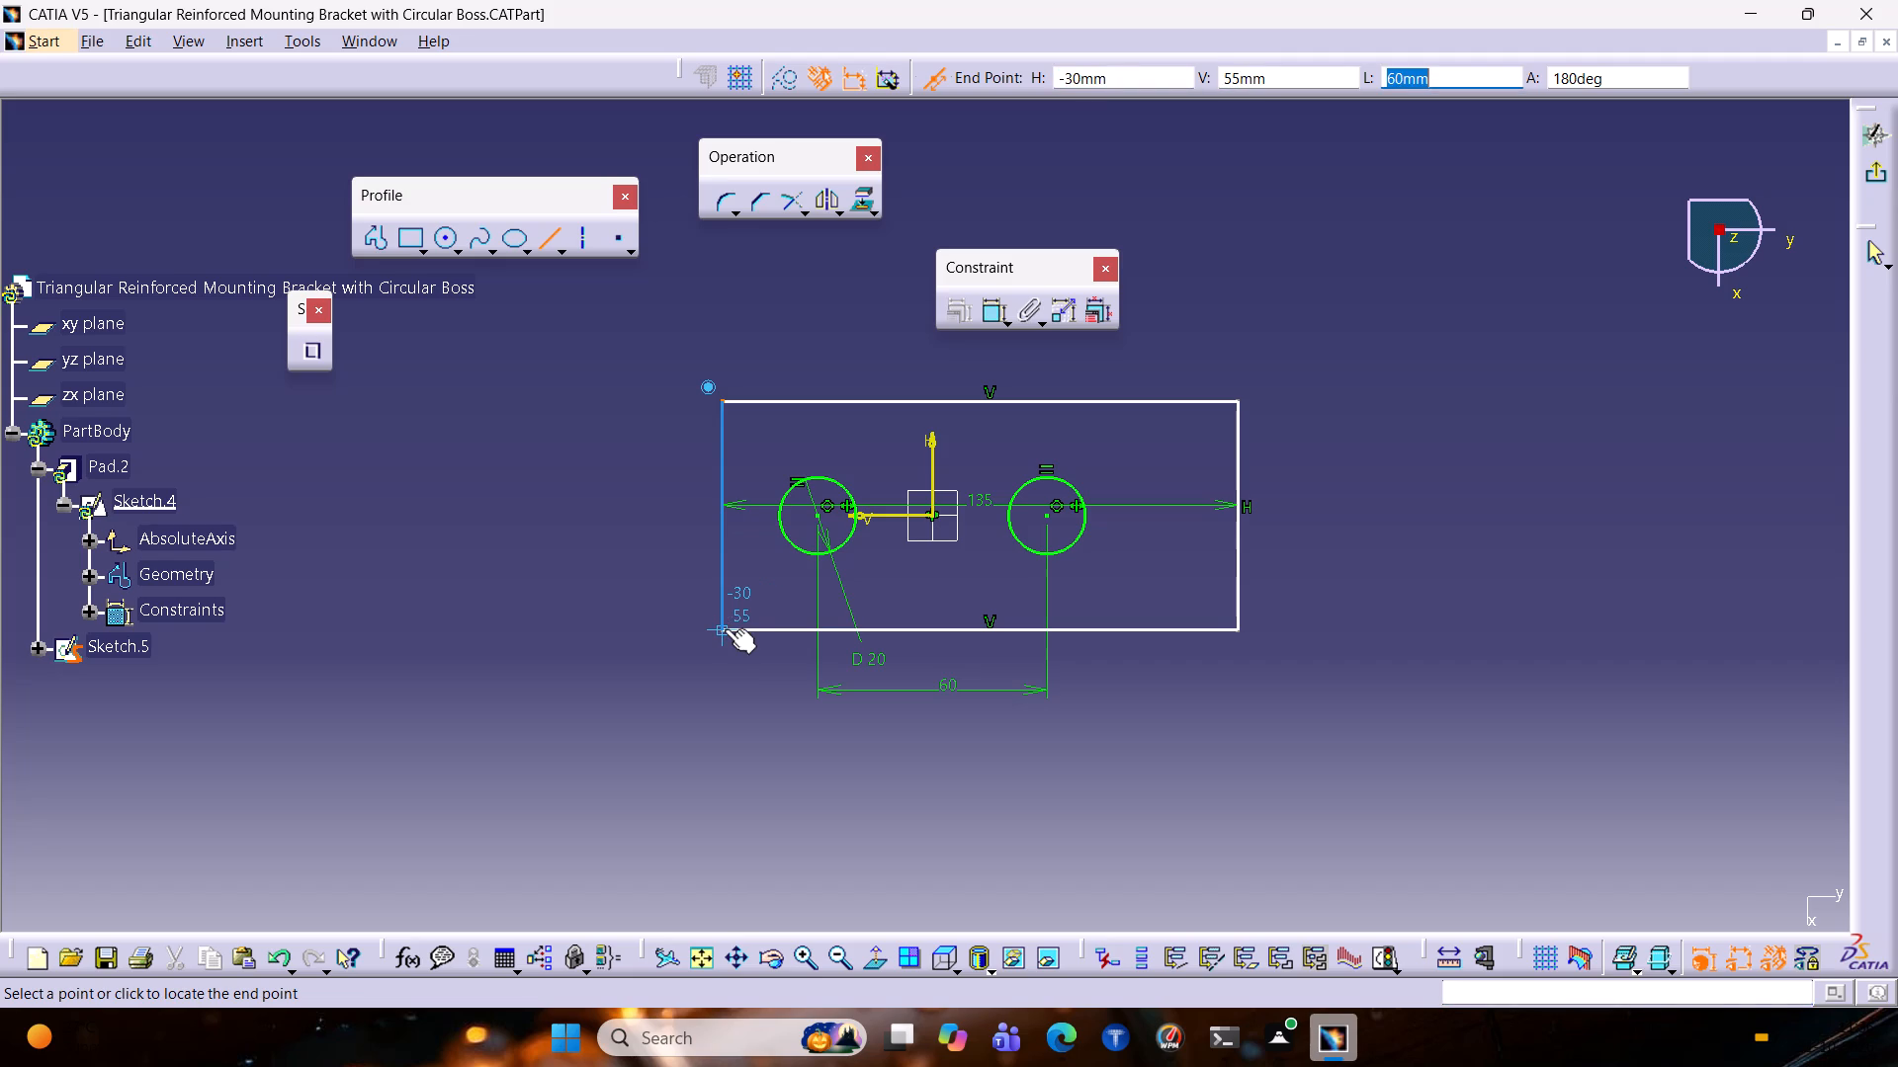
text(50)
key(Return)
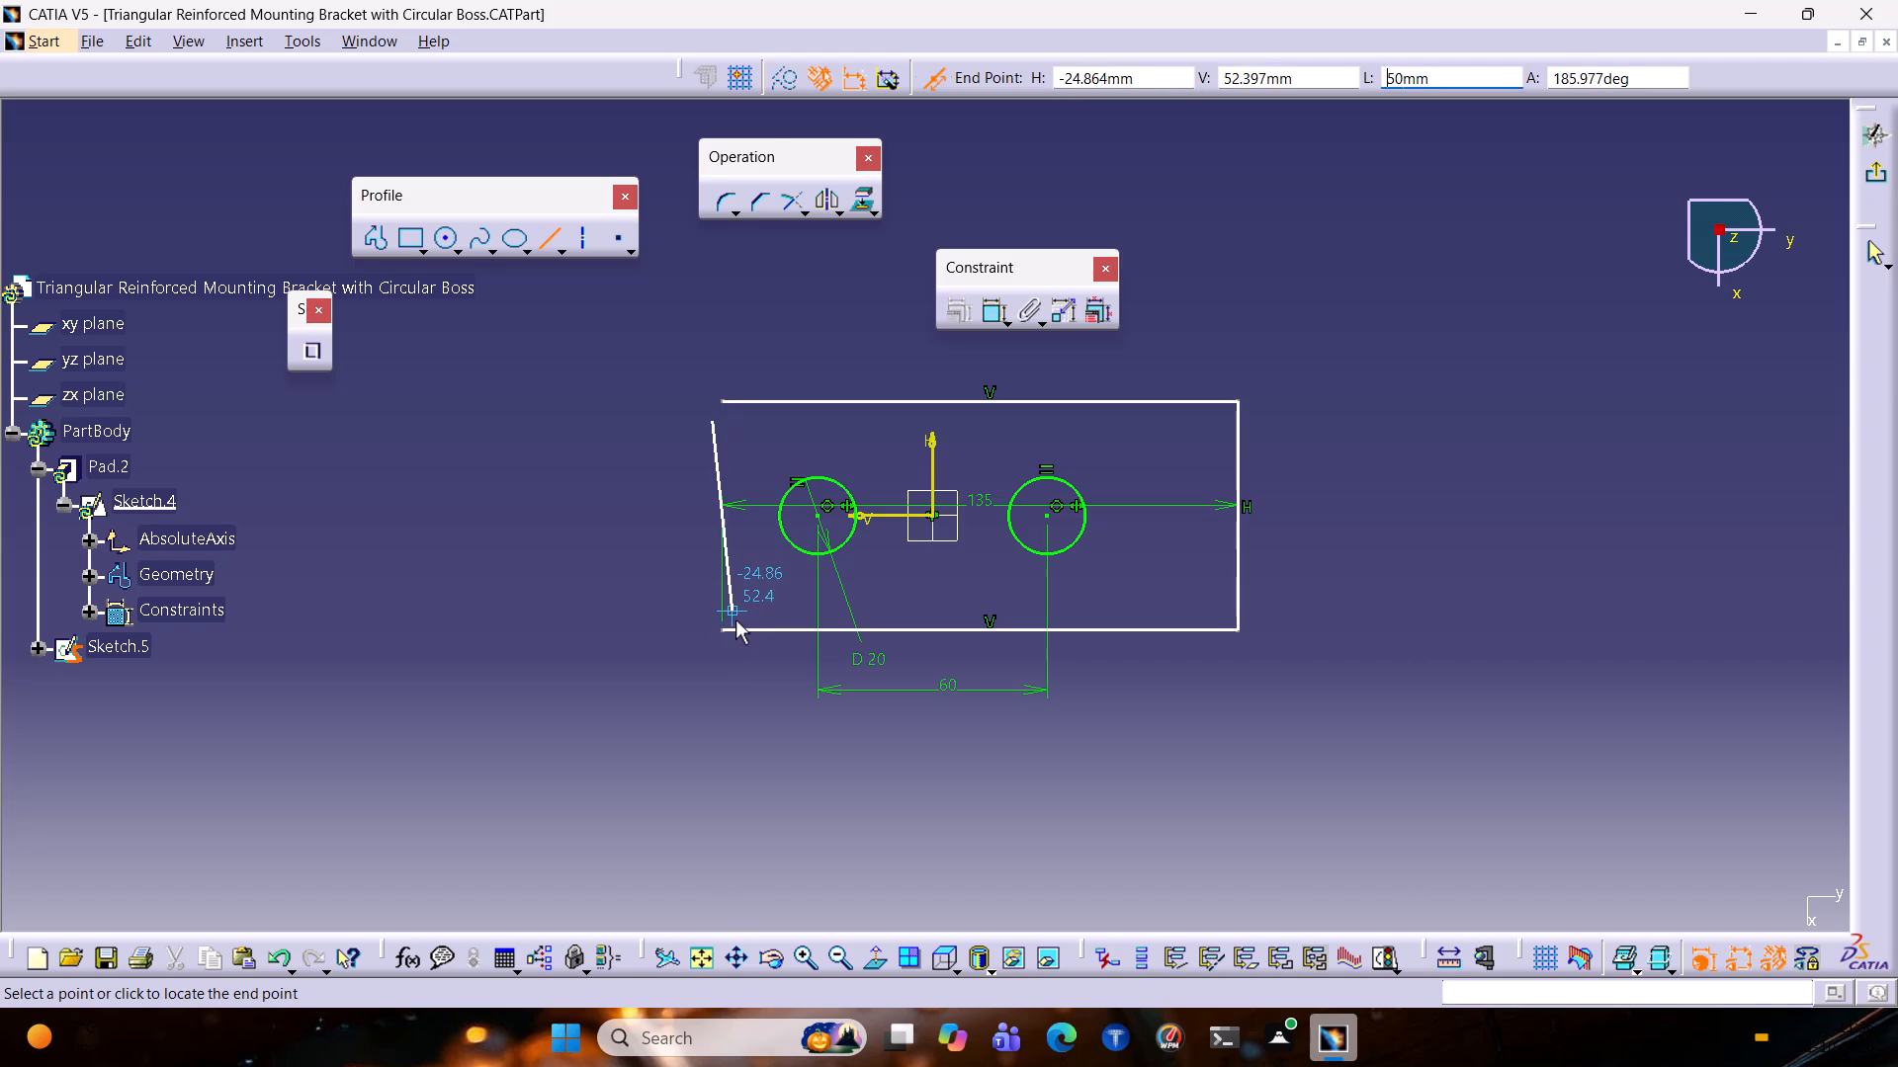
click(719, 610)
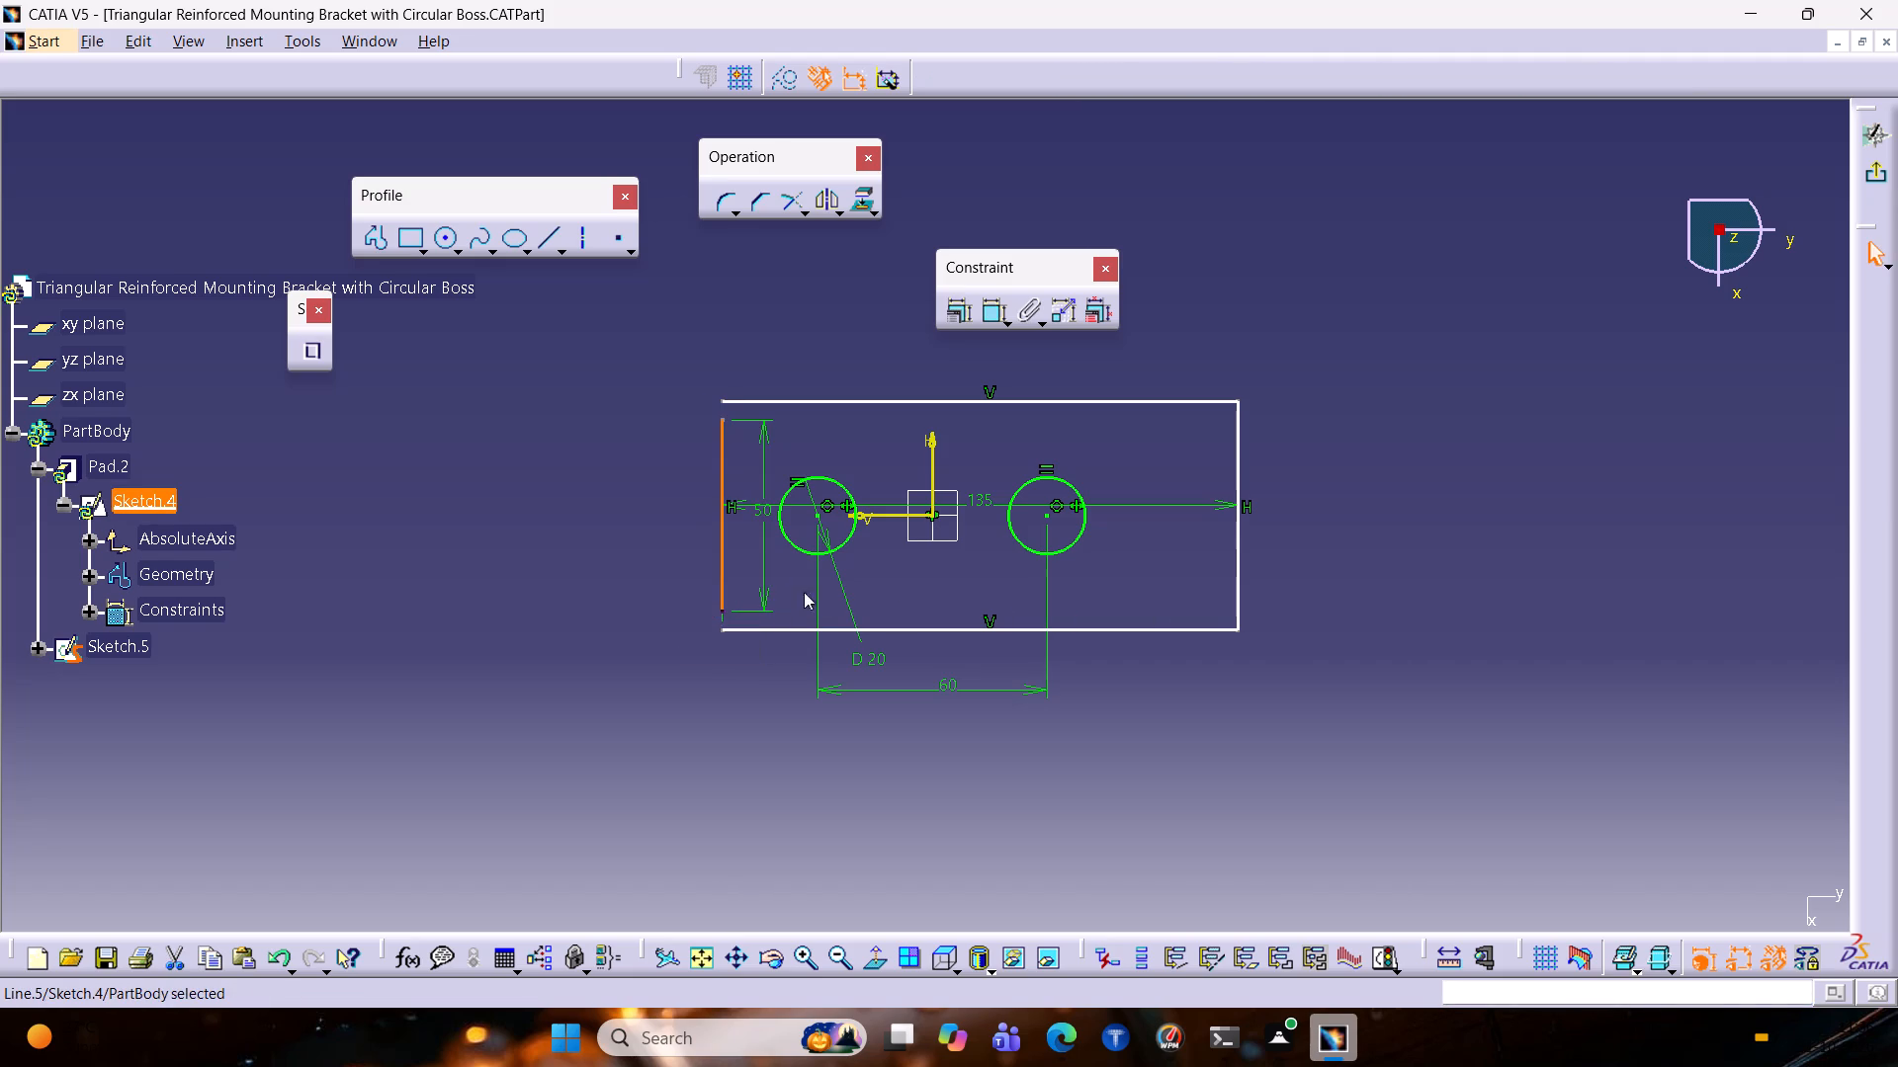
click(643, 520)
Delete the two long edges of the old rectangle.
click(792, 636)
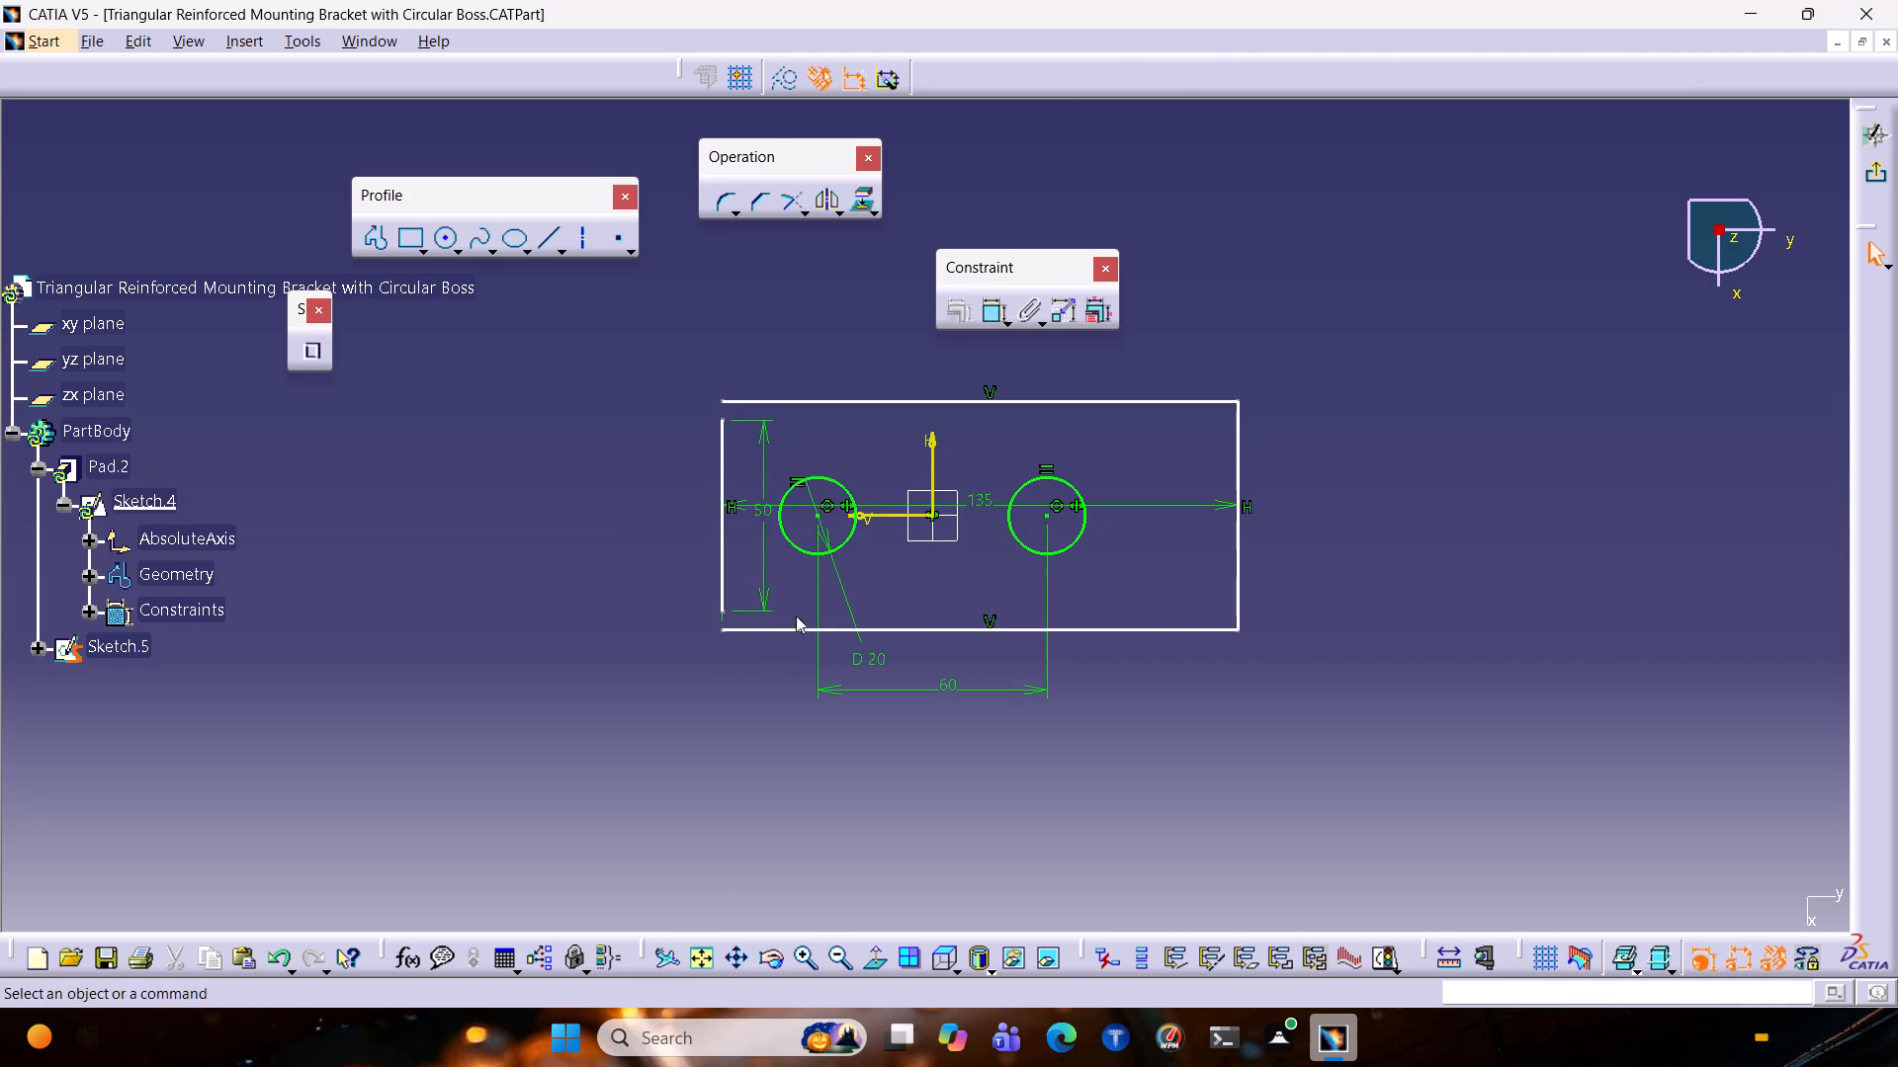
click(791, 626)
ctrl+click(885, 398)
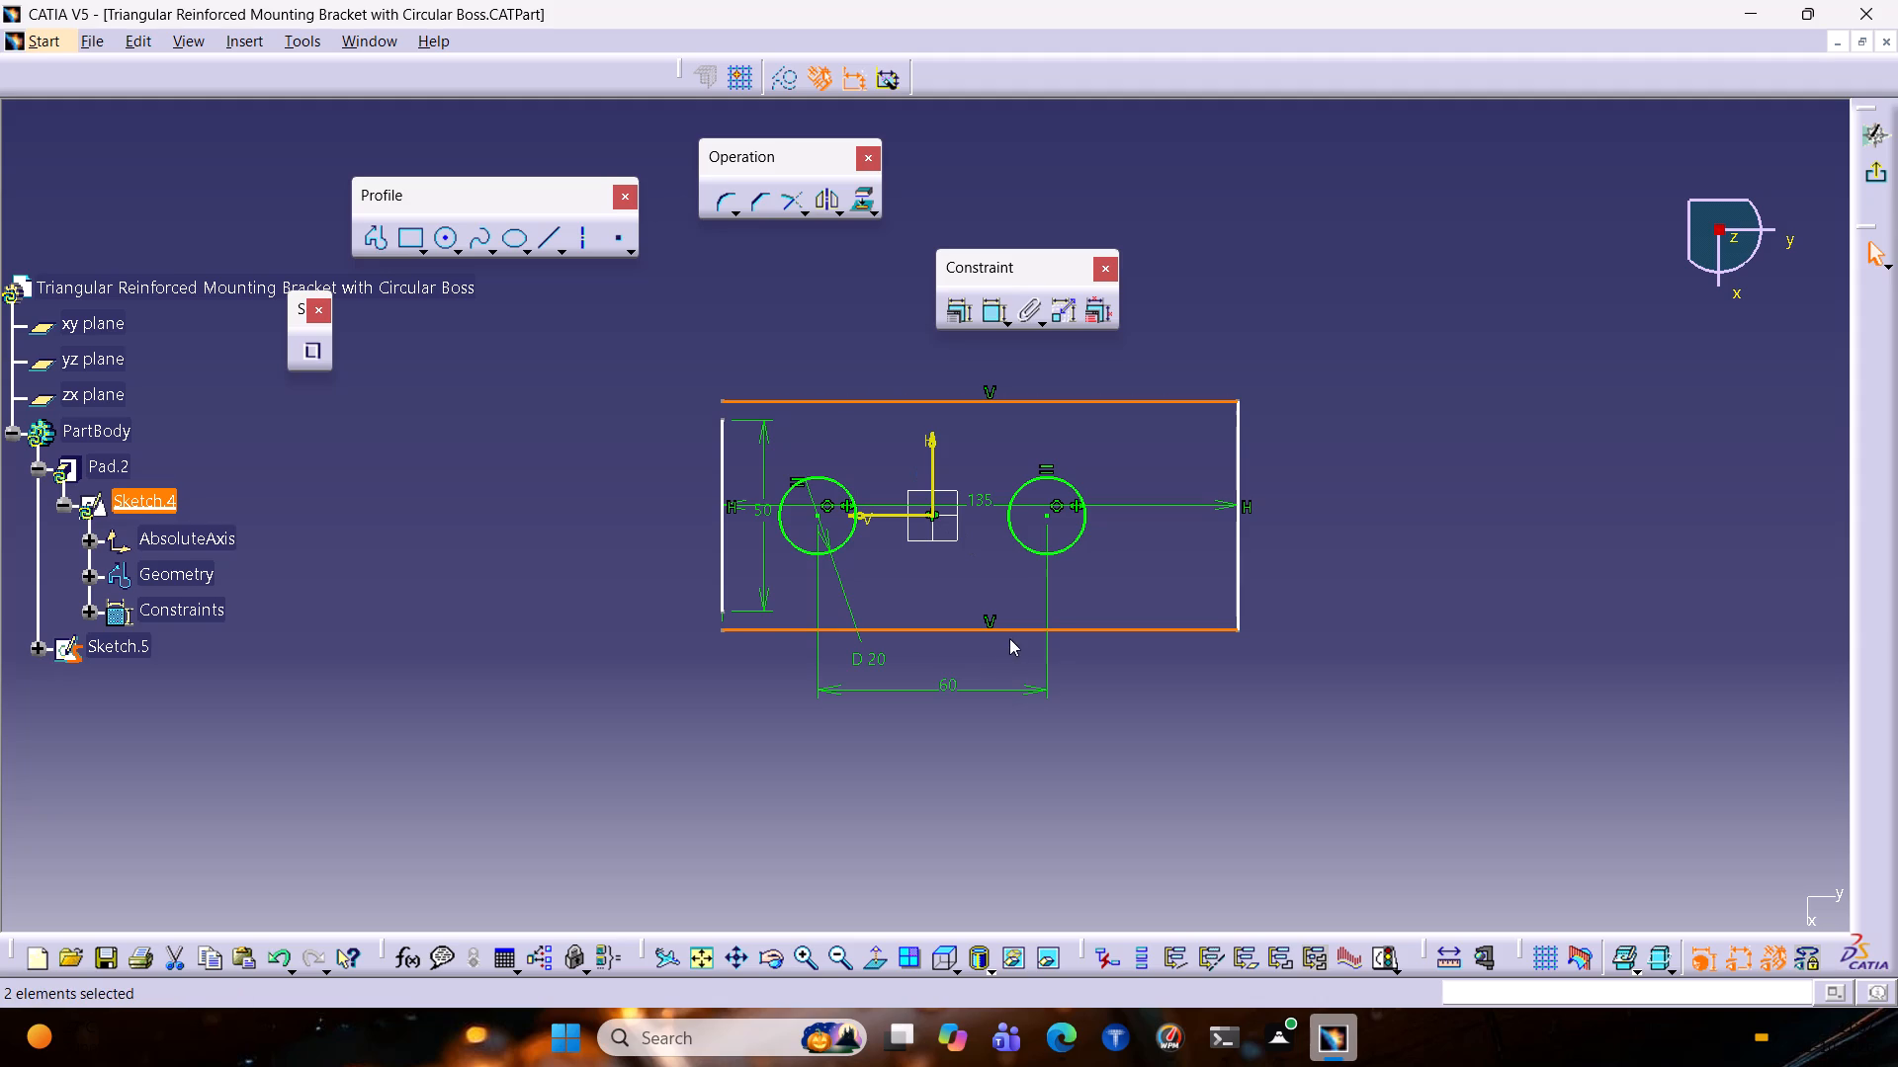
key(Delete)
Draw a long edge about 151 mm from the new short edge's negative-H end, parallel to V, past the opposite short edge.
click(372, 235)
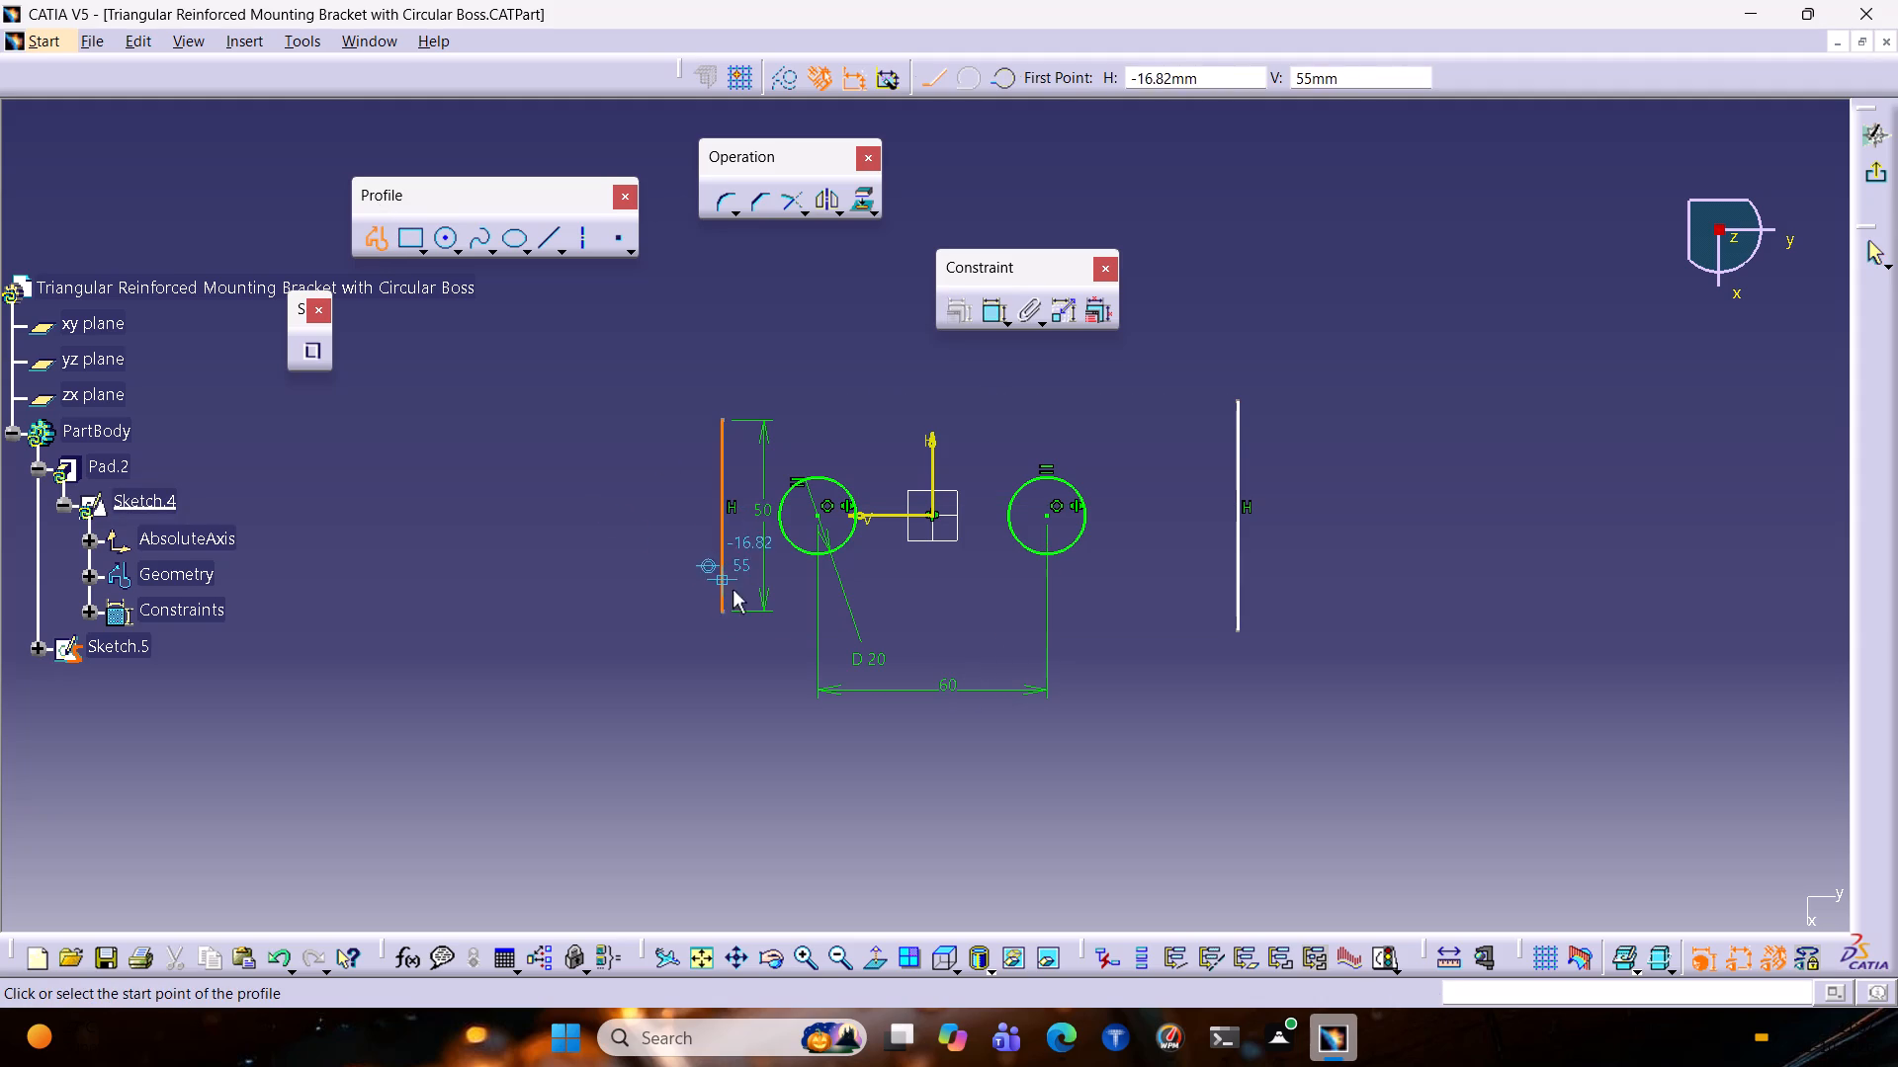
click(723, 613)
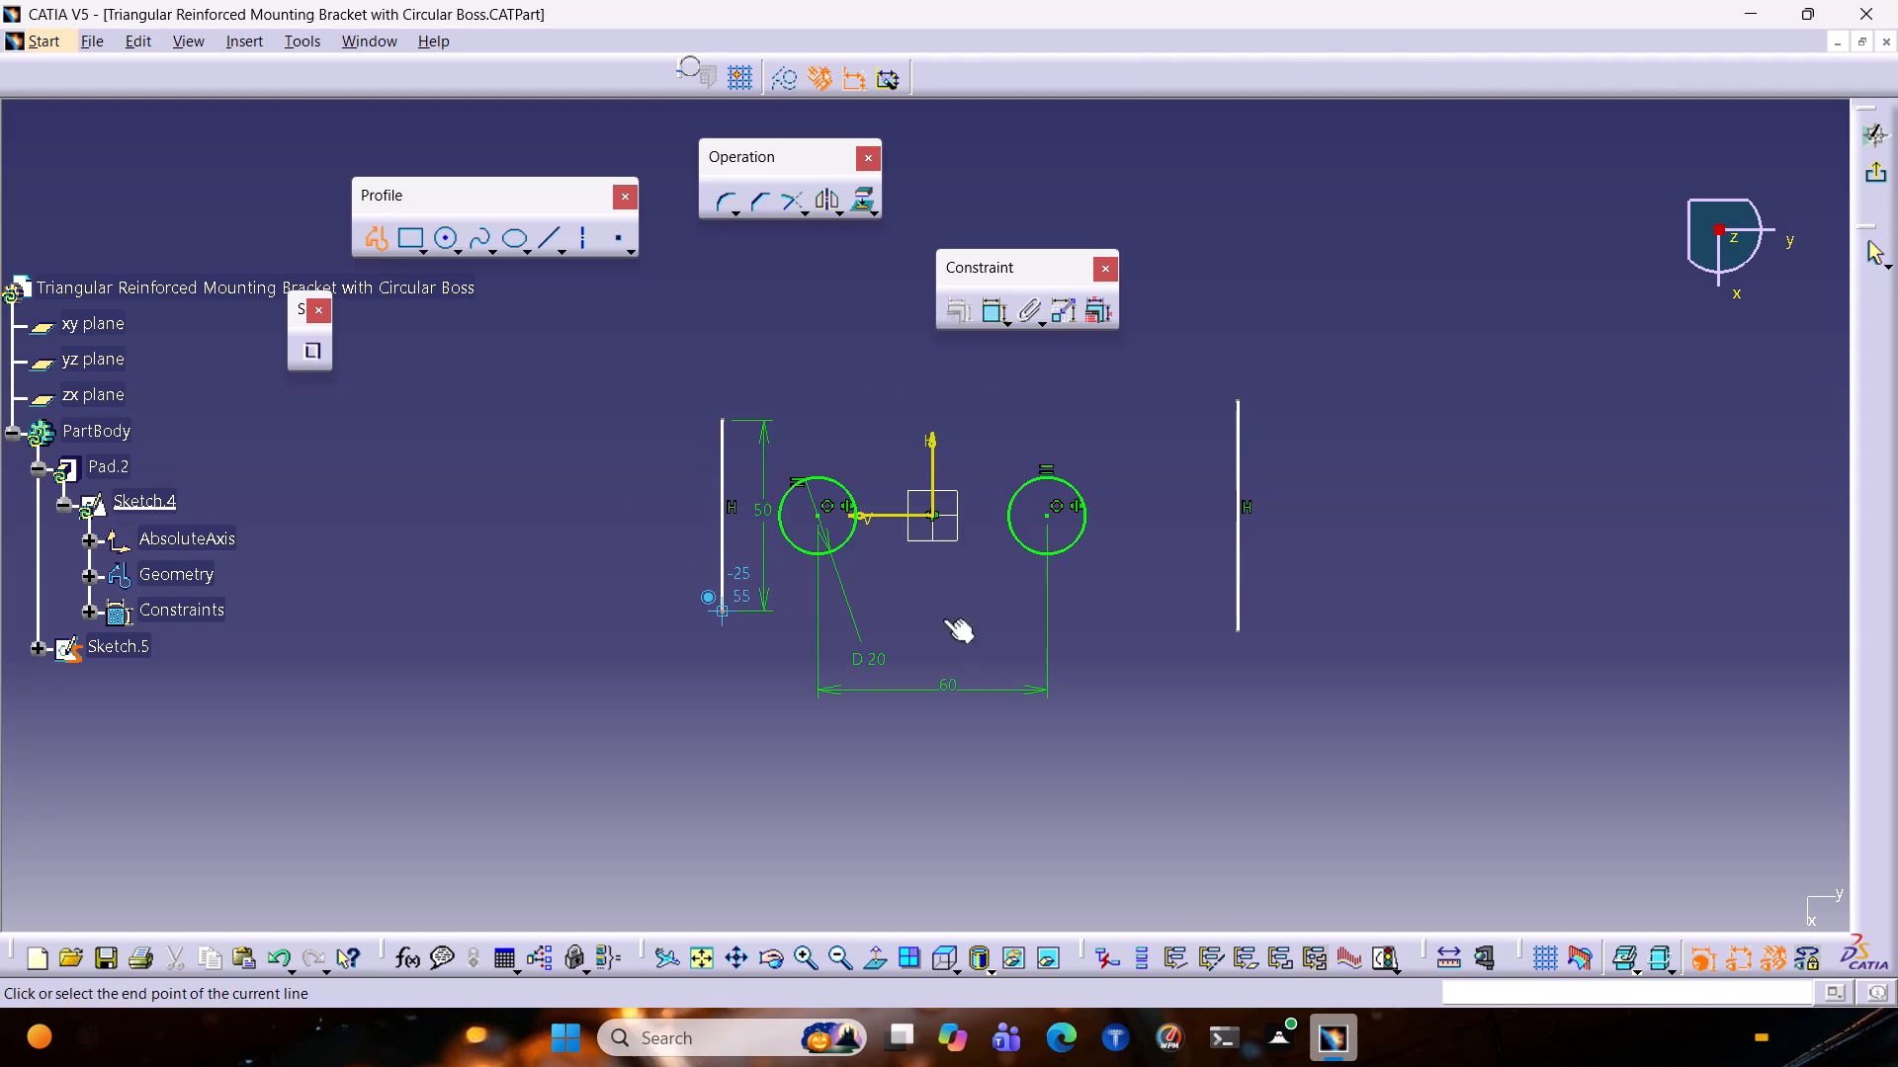
click(1303, 613)
key(Escape)
key(Escape)
key(Escape)
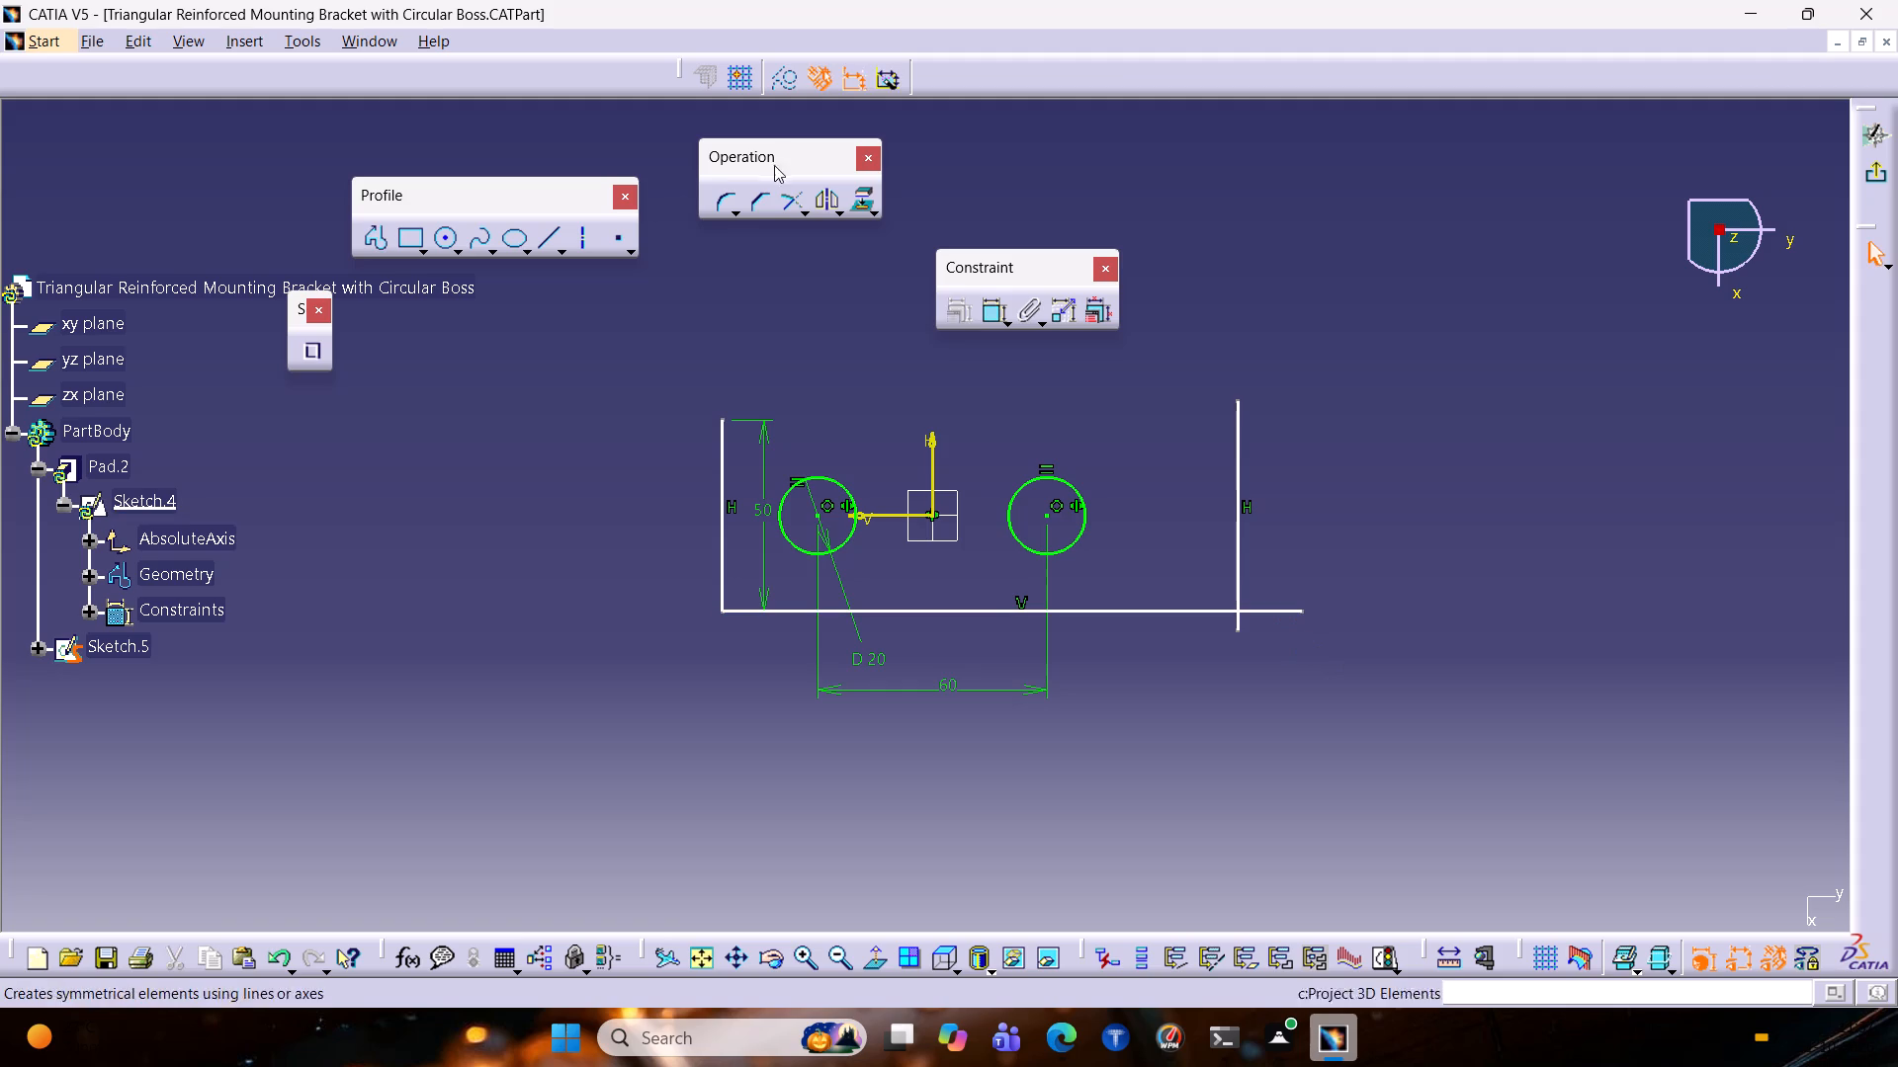
Quick Trim the overhanging ends where the new long edge crosses the old short edge, leaving a closed corner.
click(801, 209)
click(909, 230)
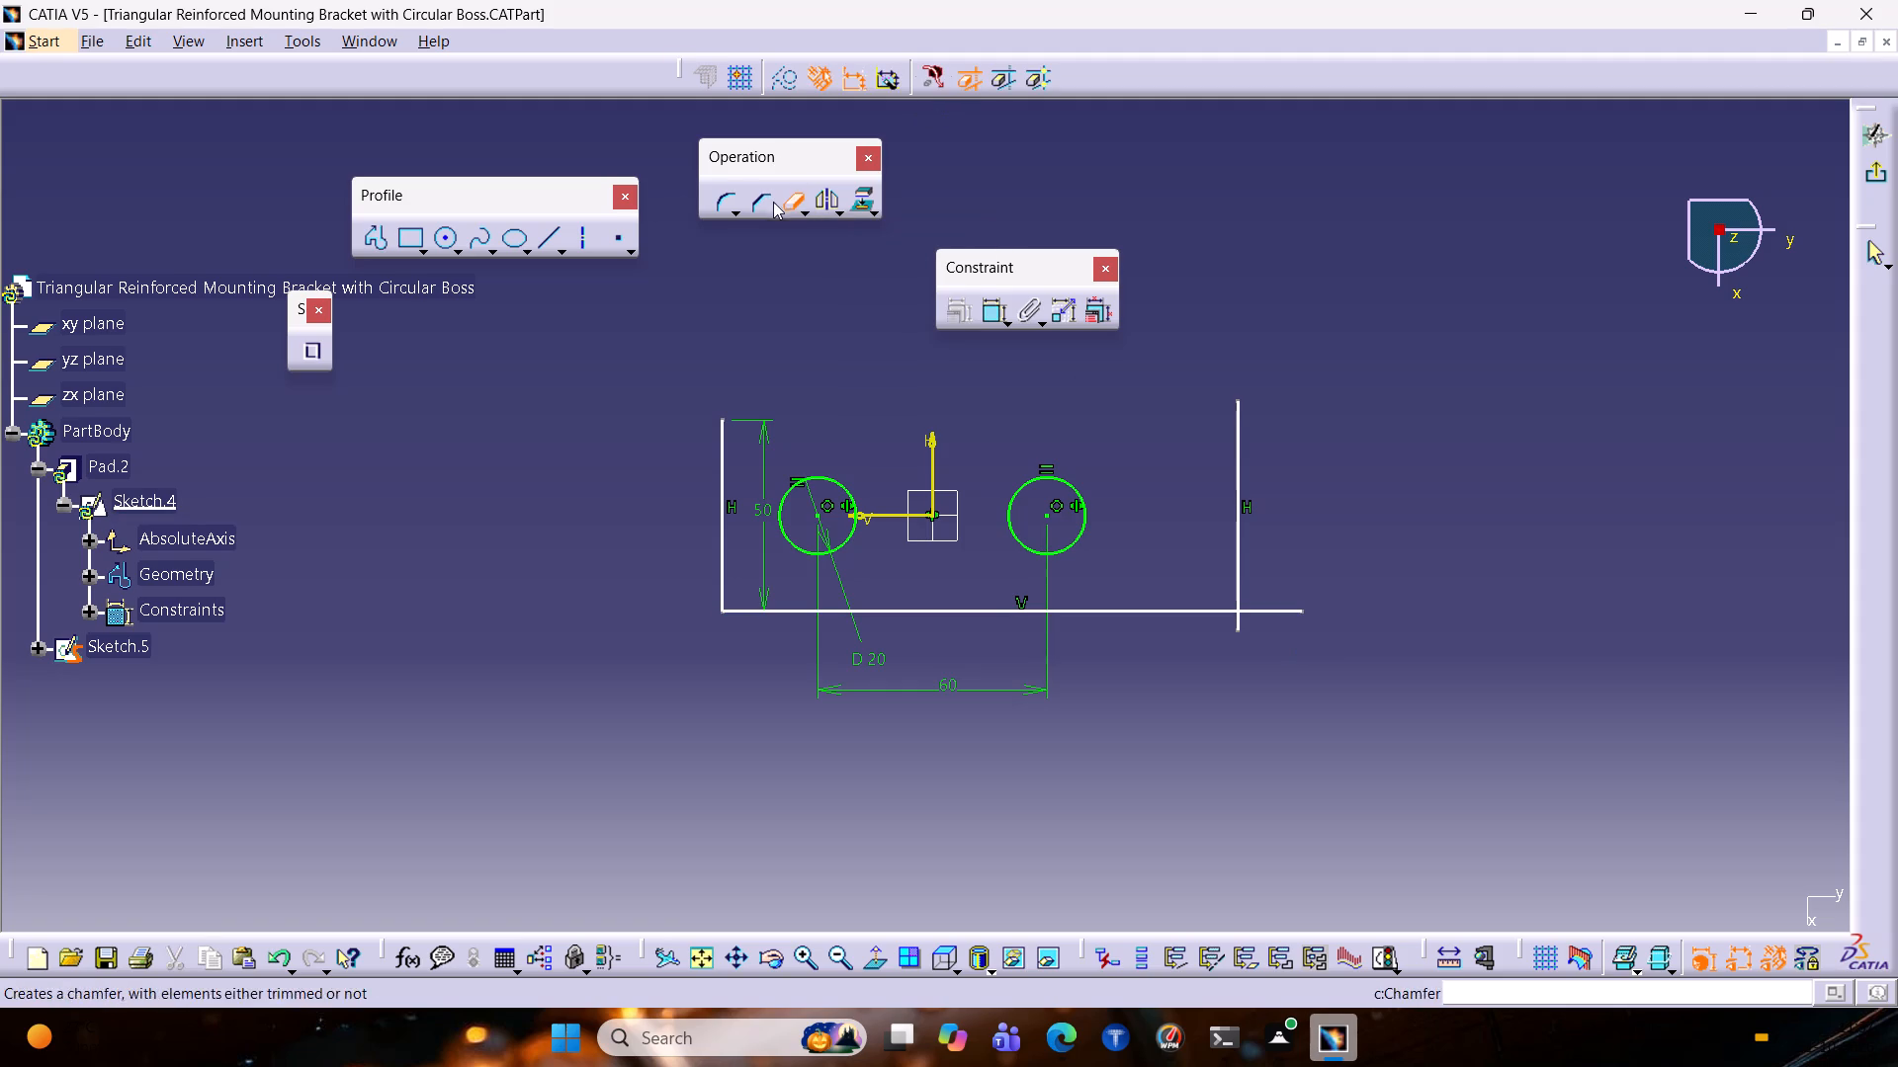
double_click(787, 208)
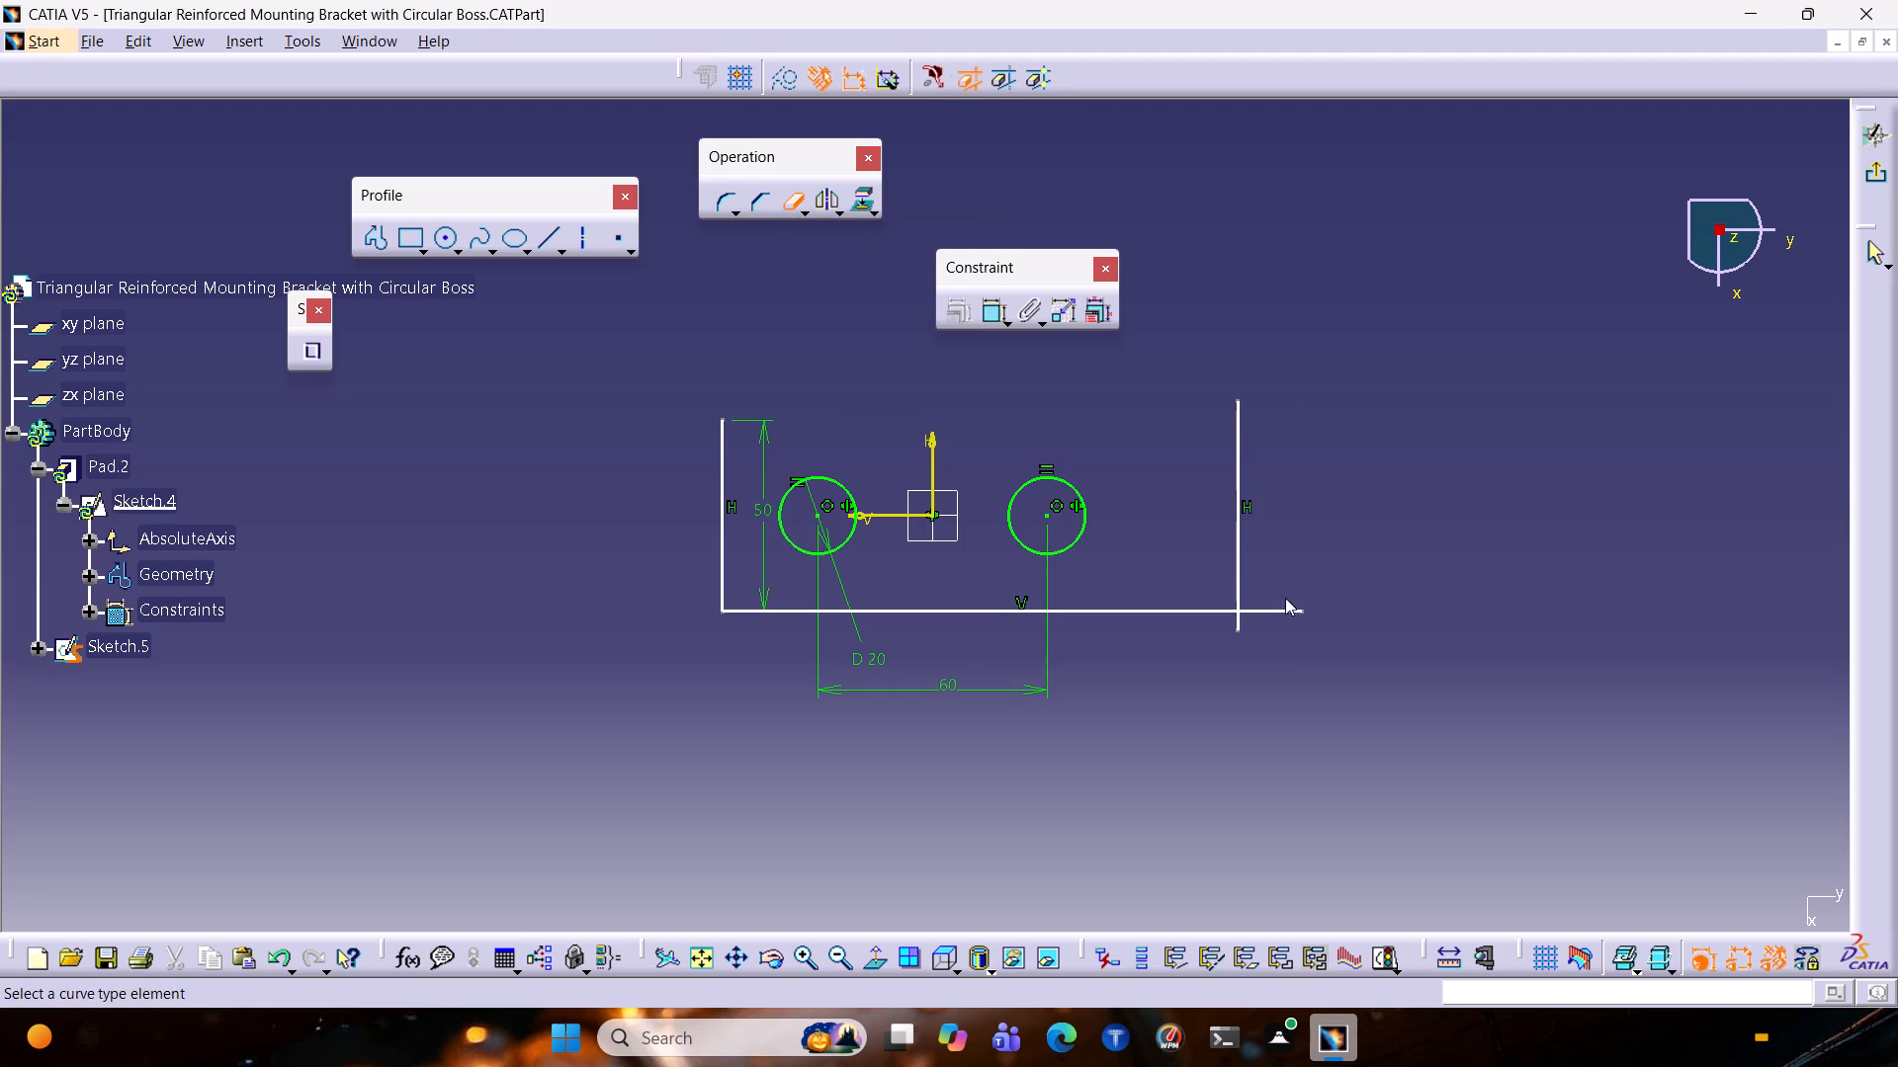
click(1274, 611)
click(1237, 626)
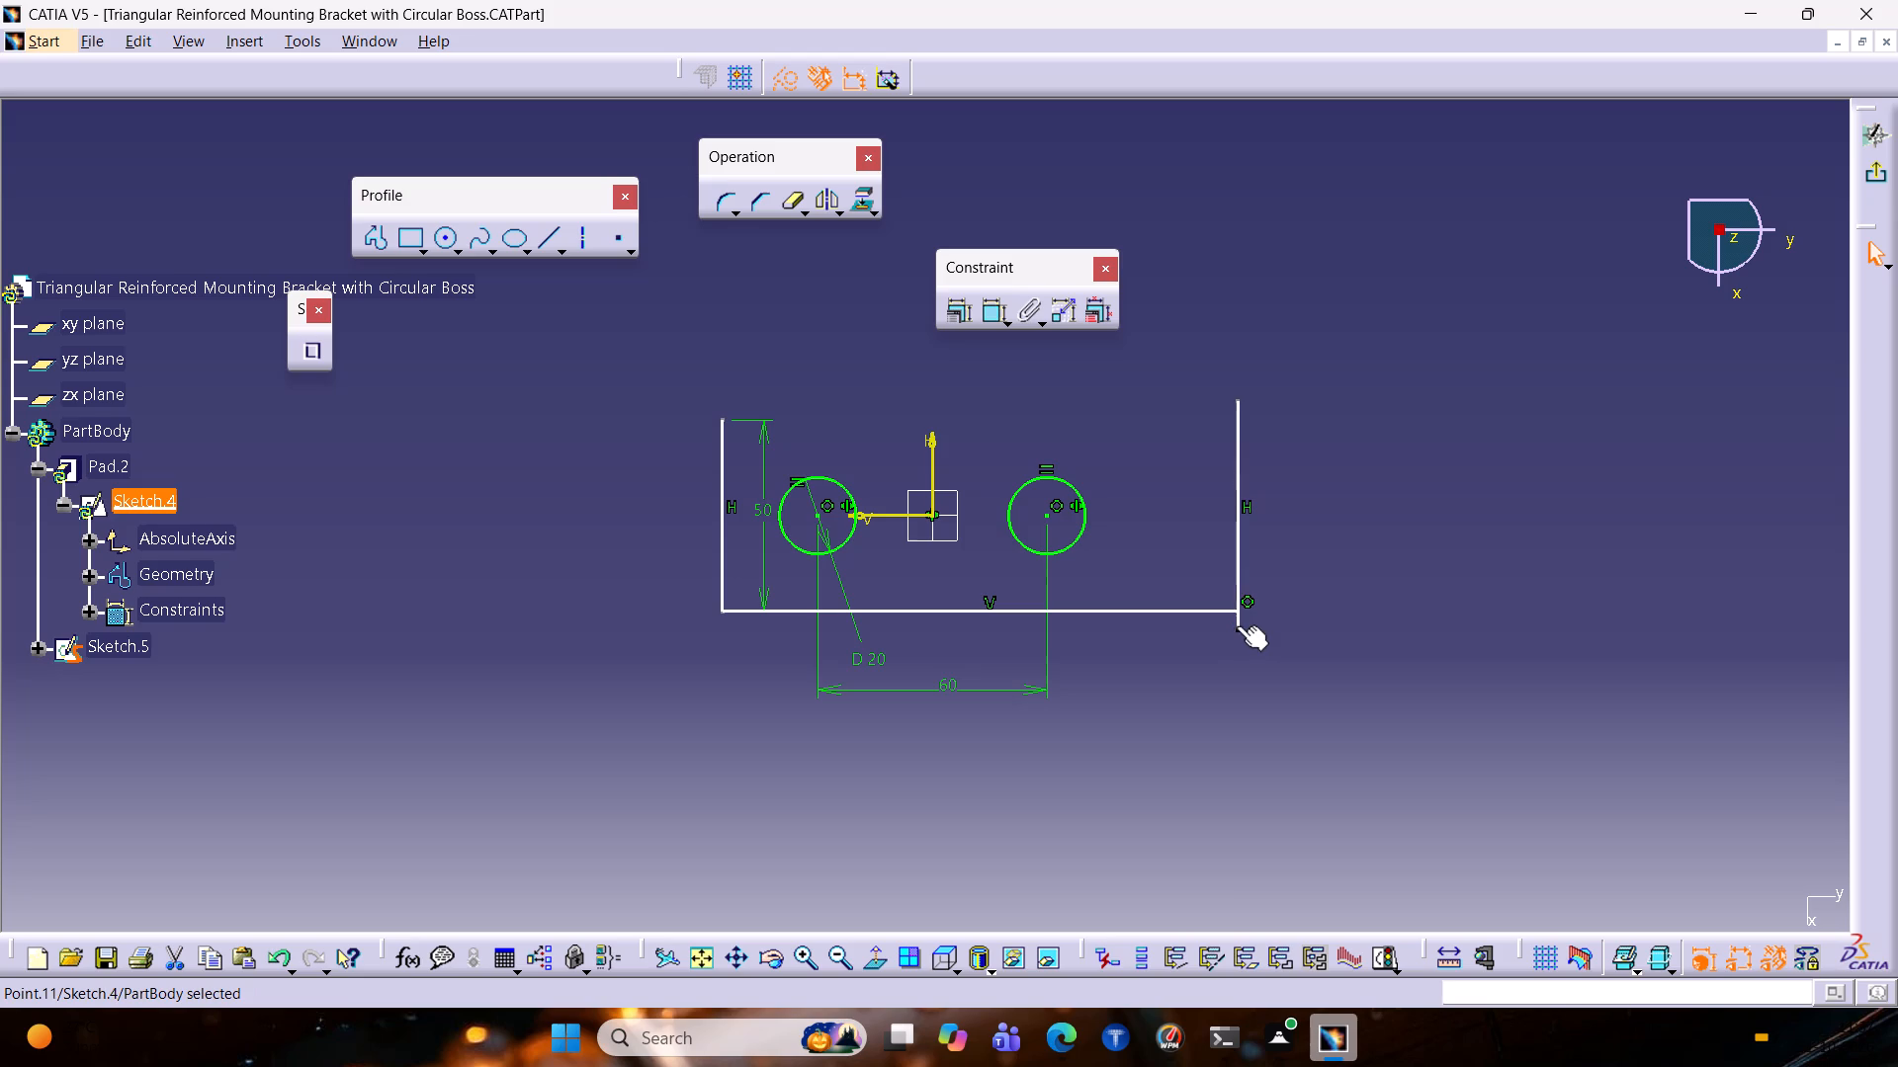
double_click(794, 210)
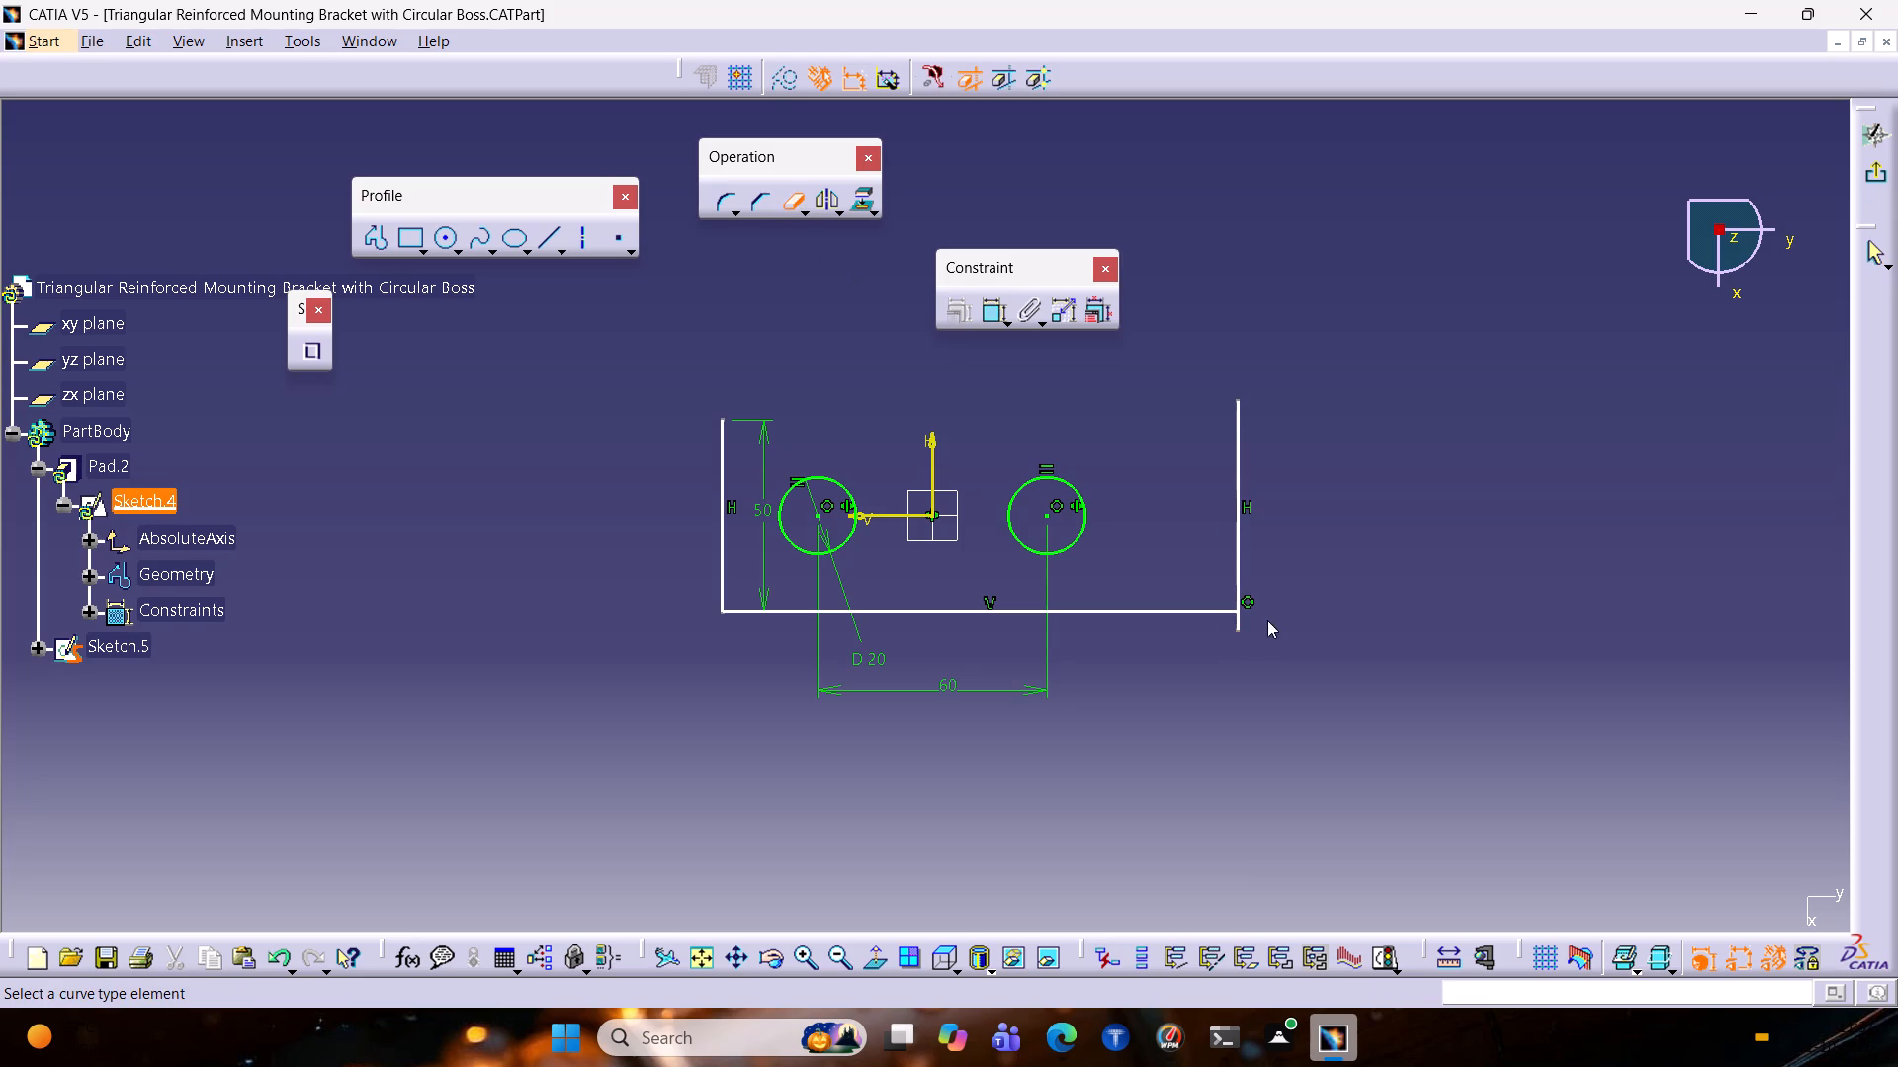
click(1238, 618)
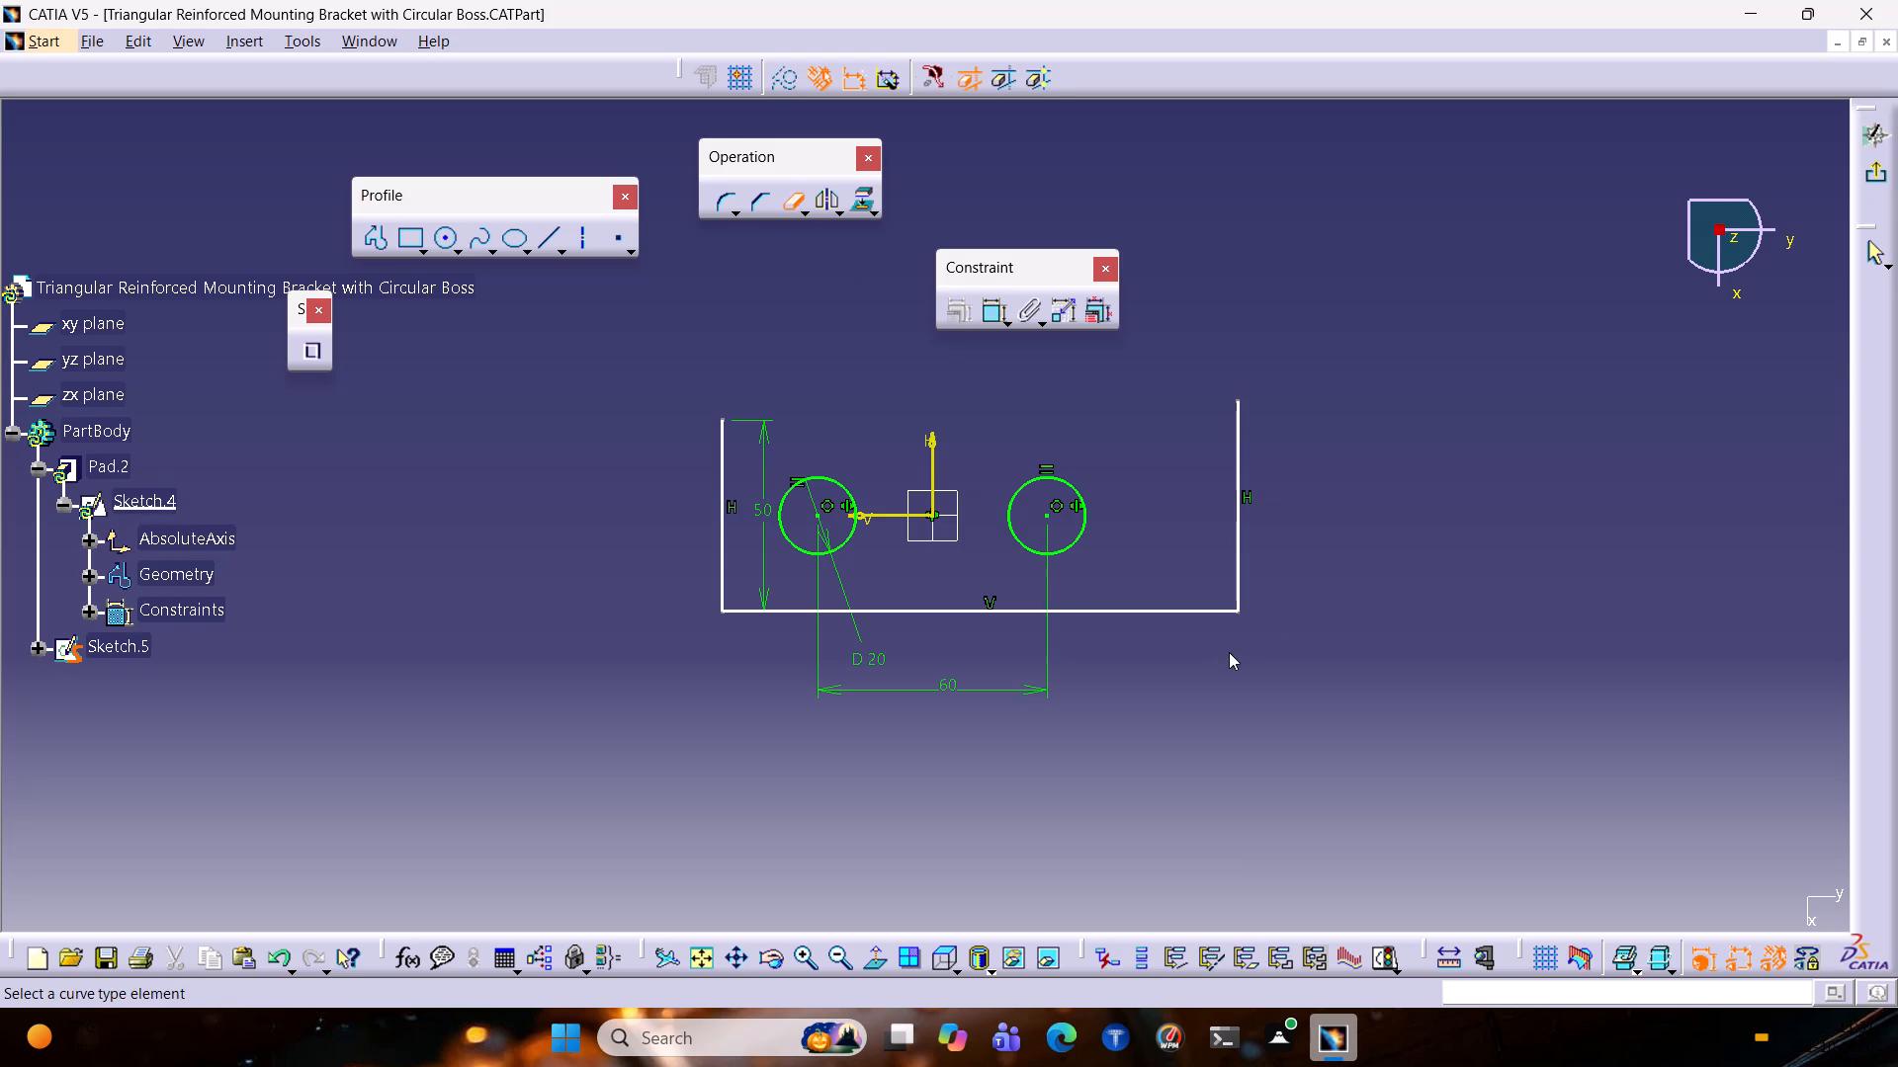
key(Escape)
key(Escape)
Draw the other long edge from the new short edge's positive-H end, parallel to V, past the opposite short edge.
click(364, 247)
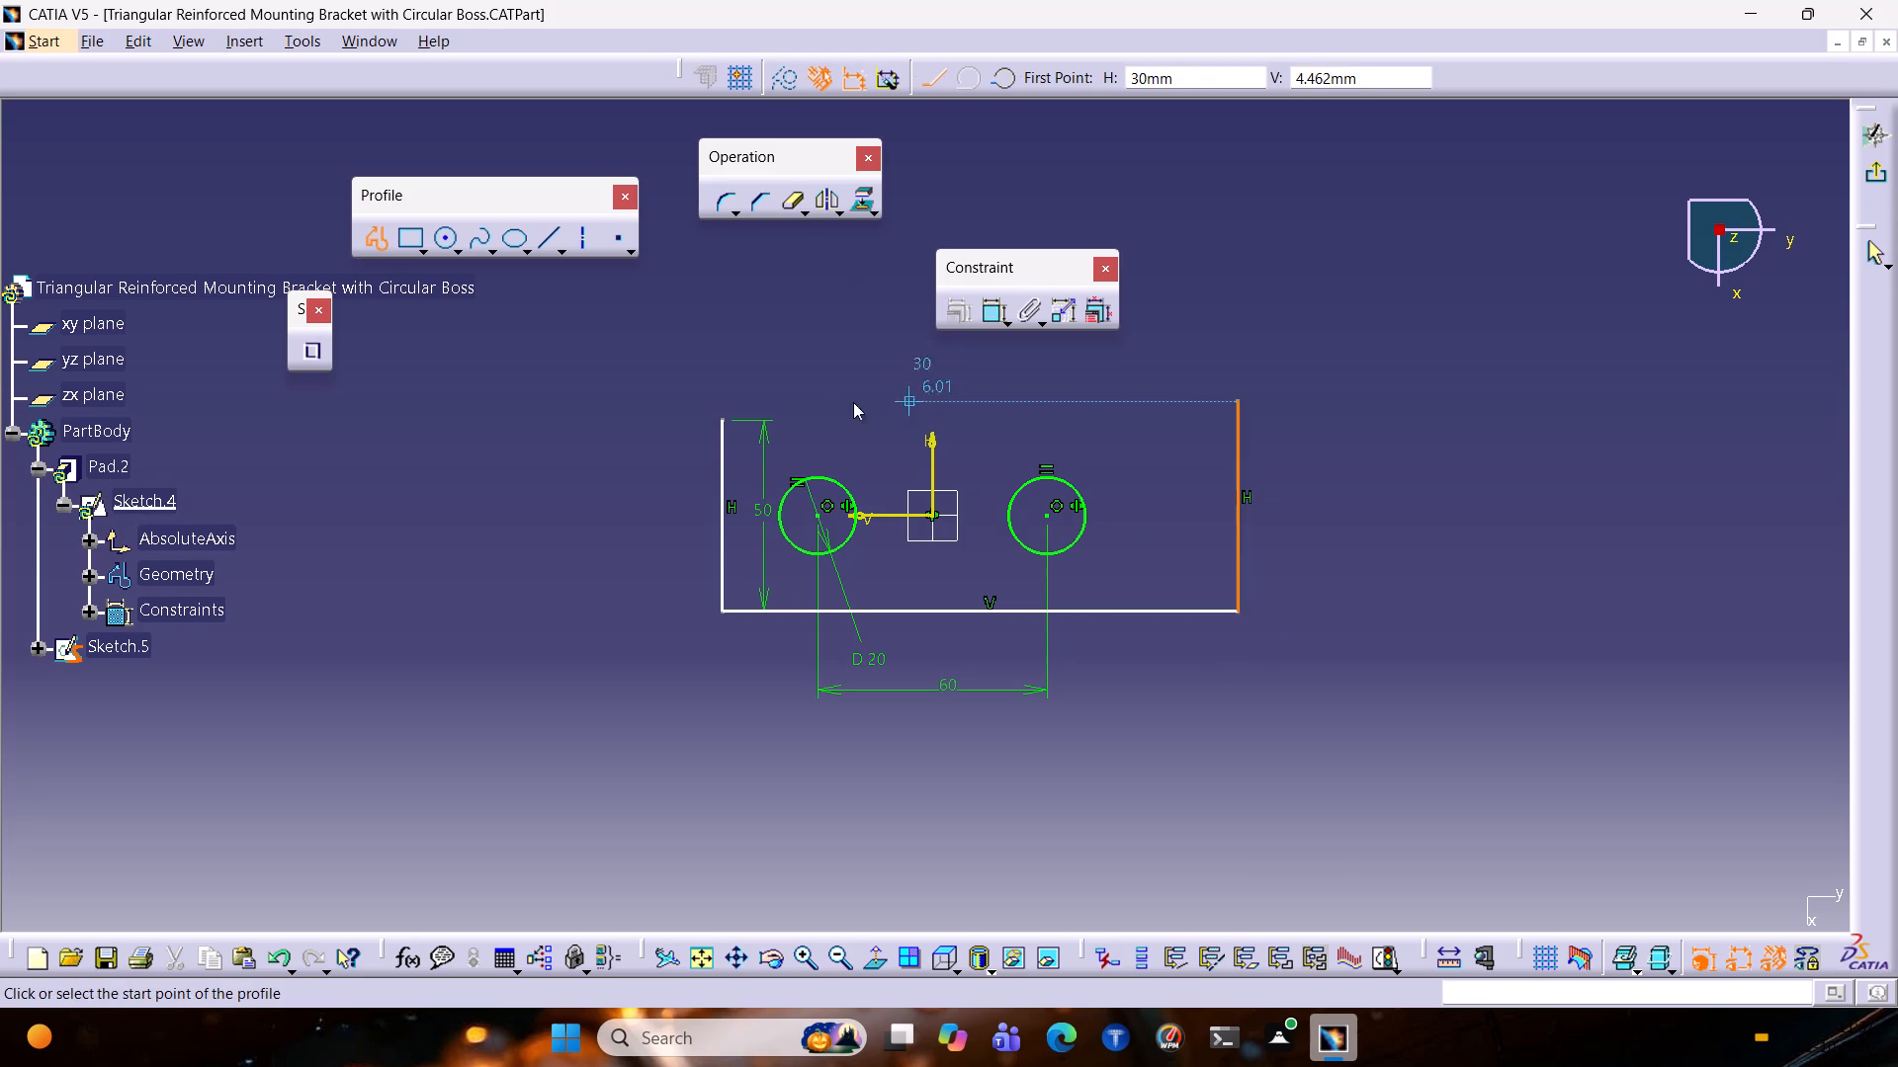
click(721, 421)
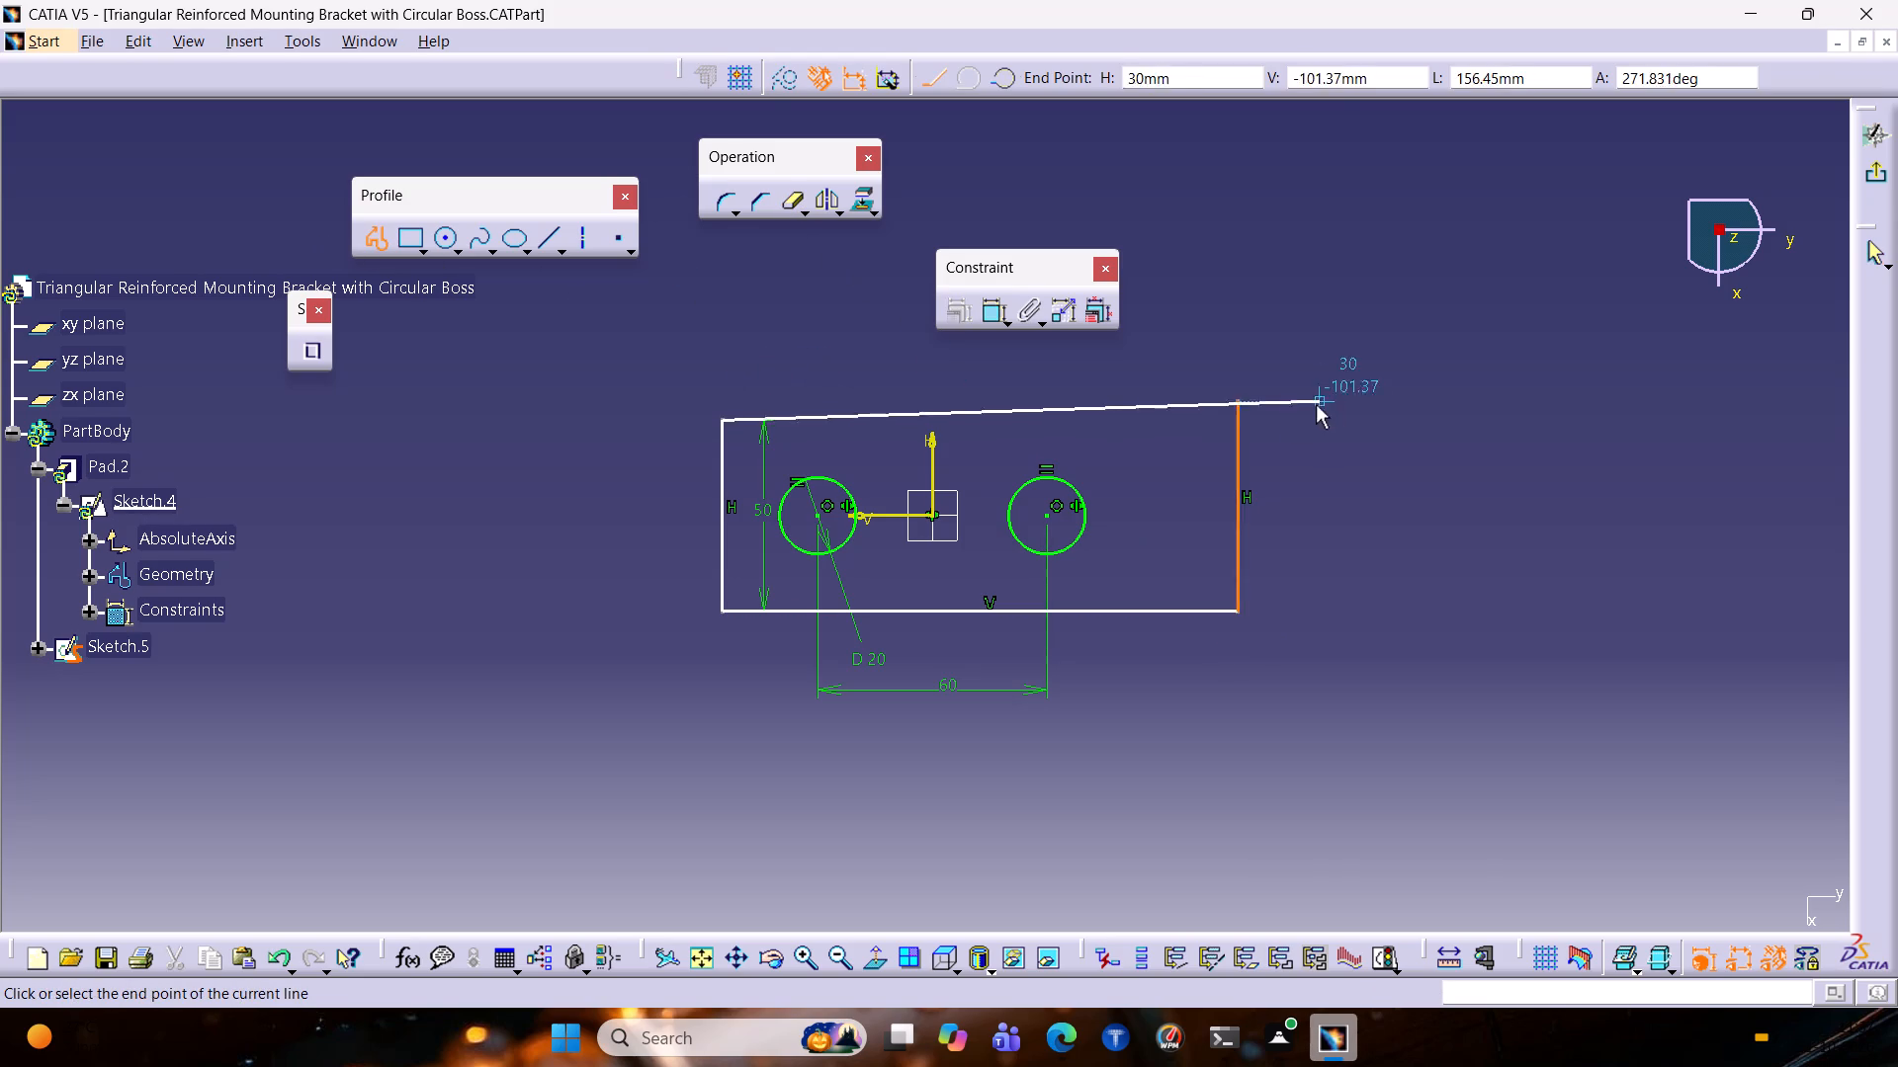
click(1325, 417)
key(Escape)
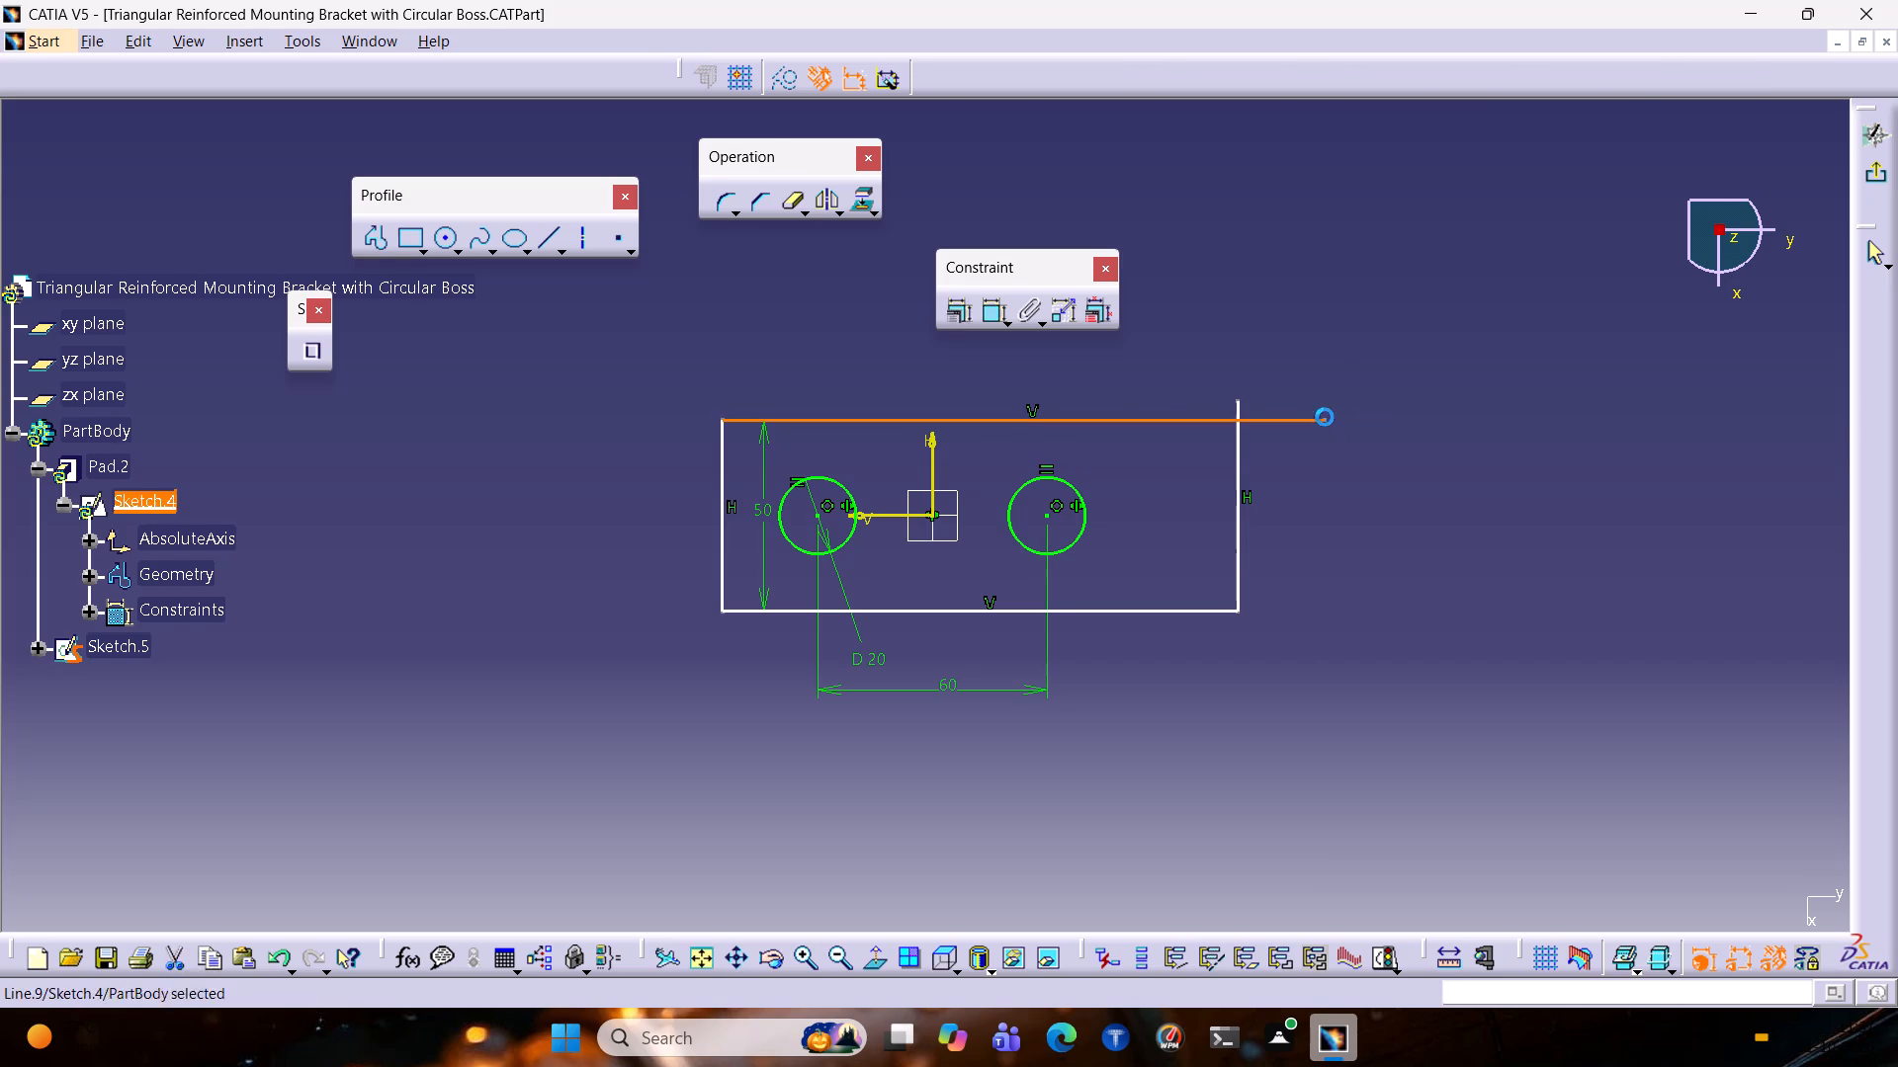
key(Escape)
Quick Trim the overhanging ends of the second long edge and the old short edge to close the rectangle.
double_click(794, 203)
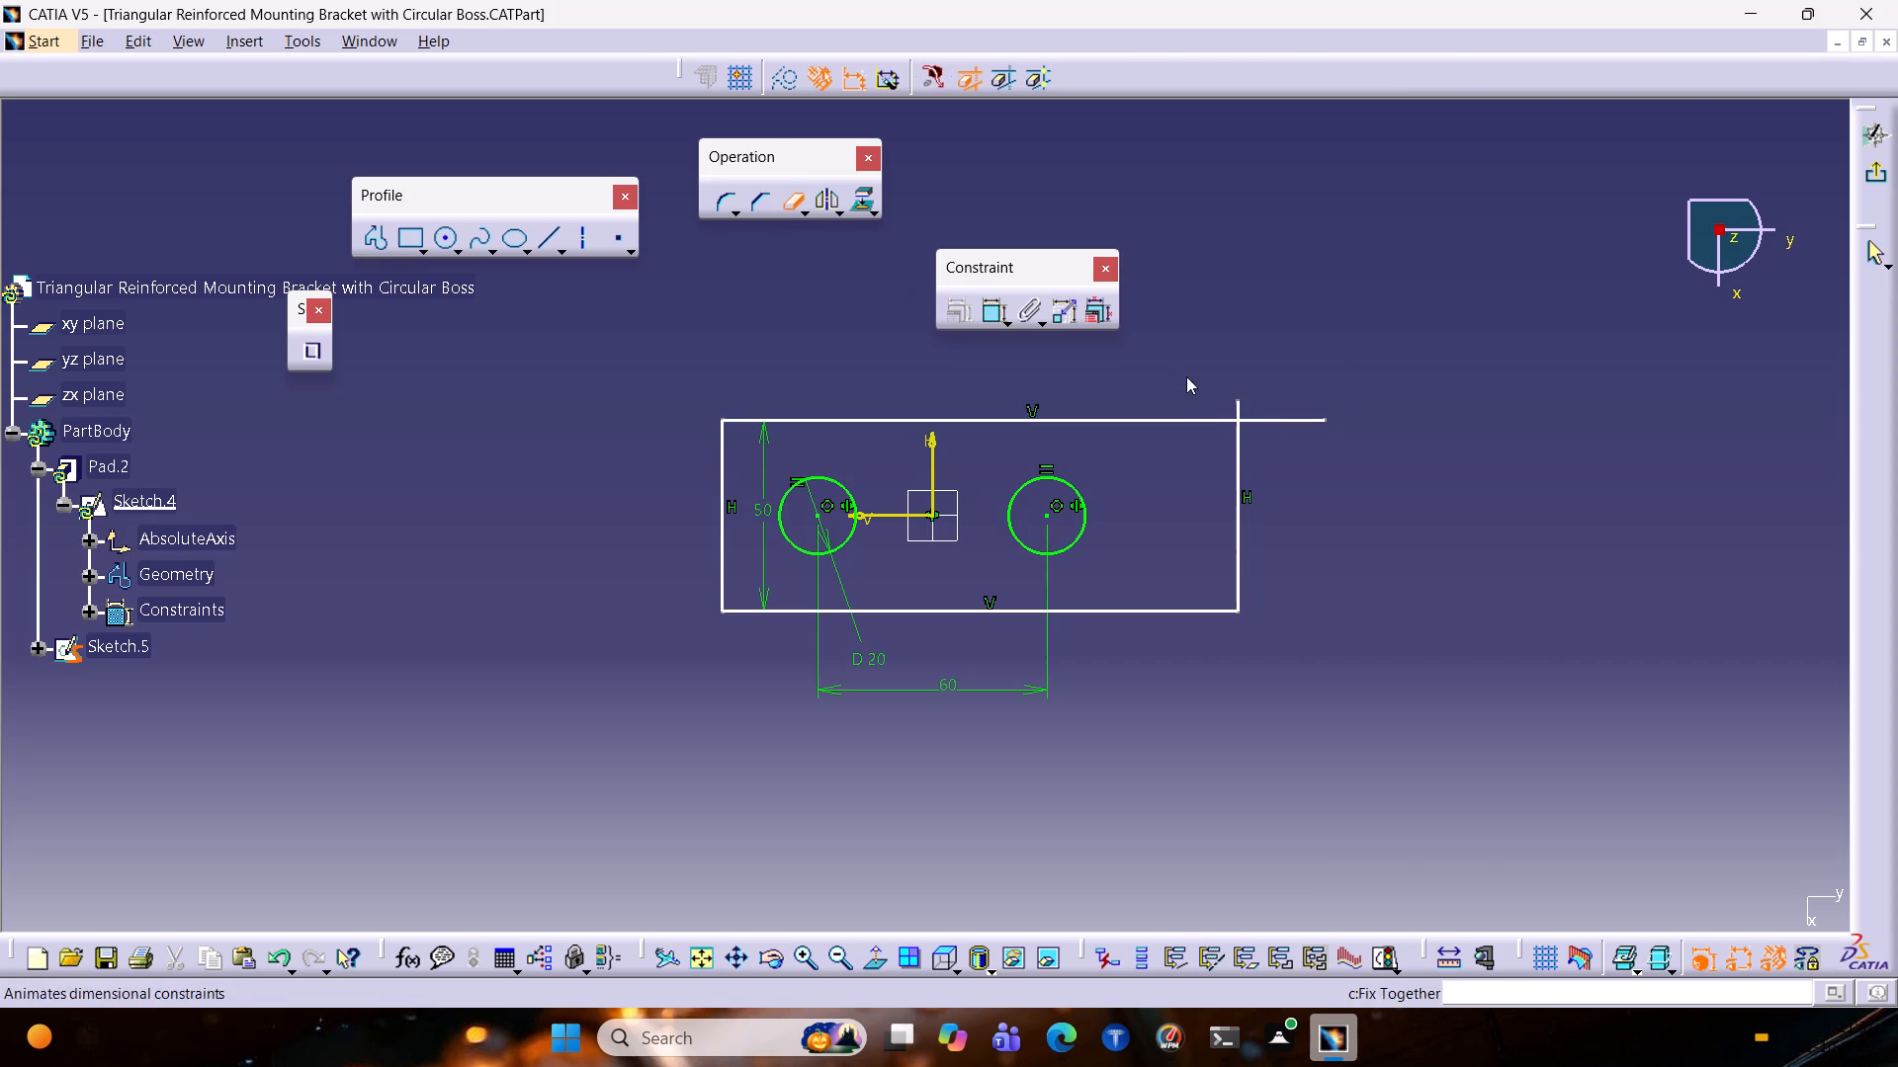
click(1238, 412)
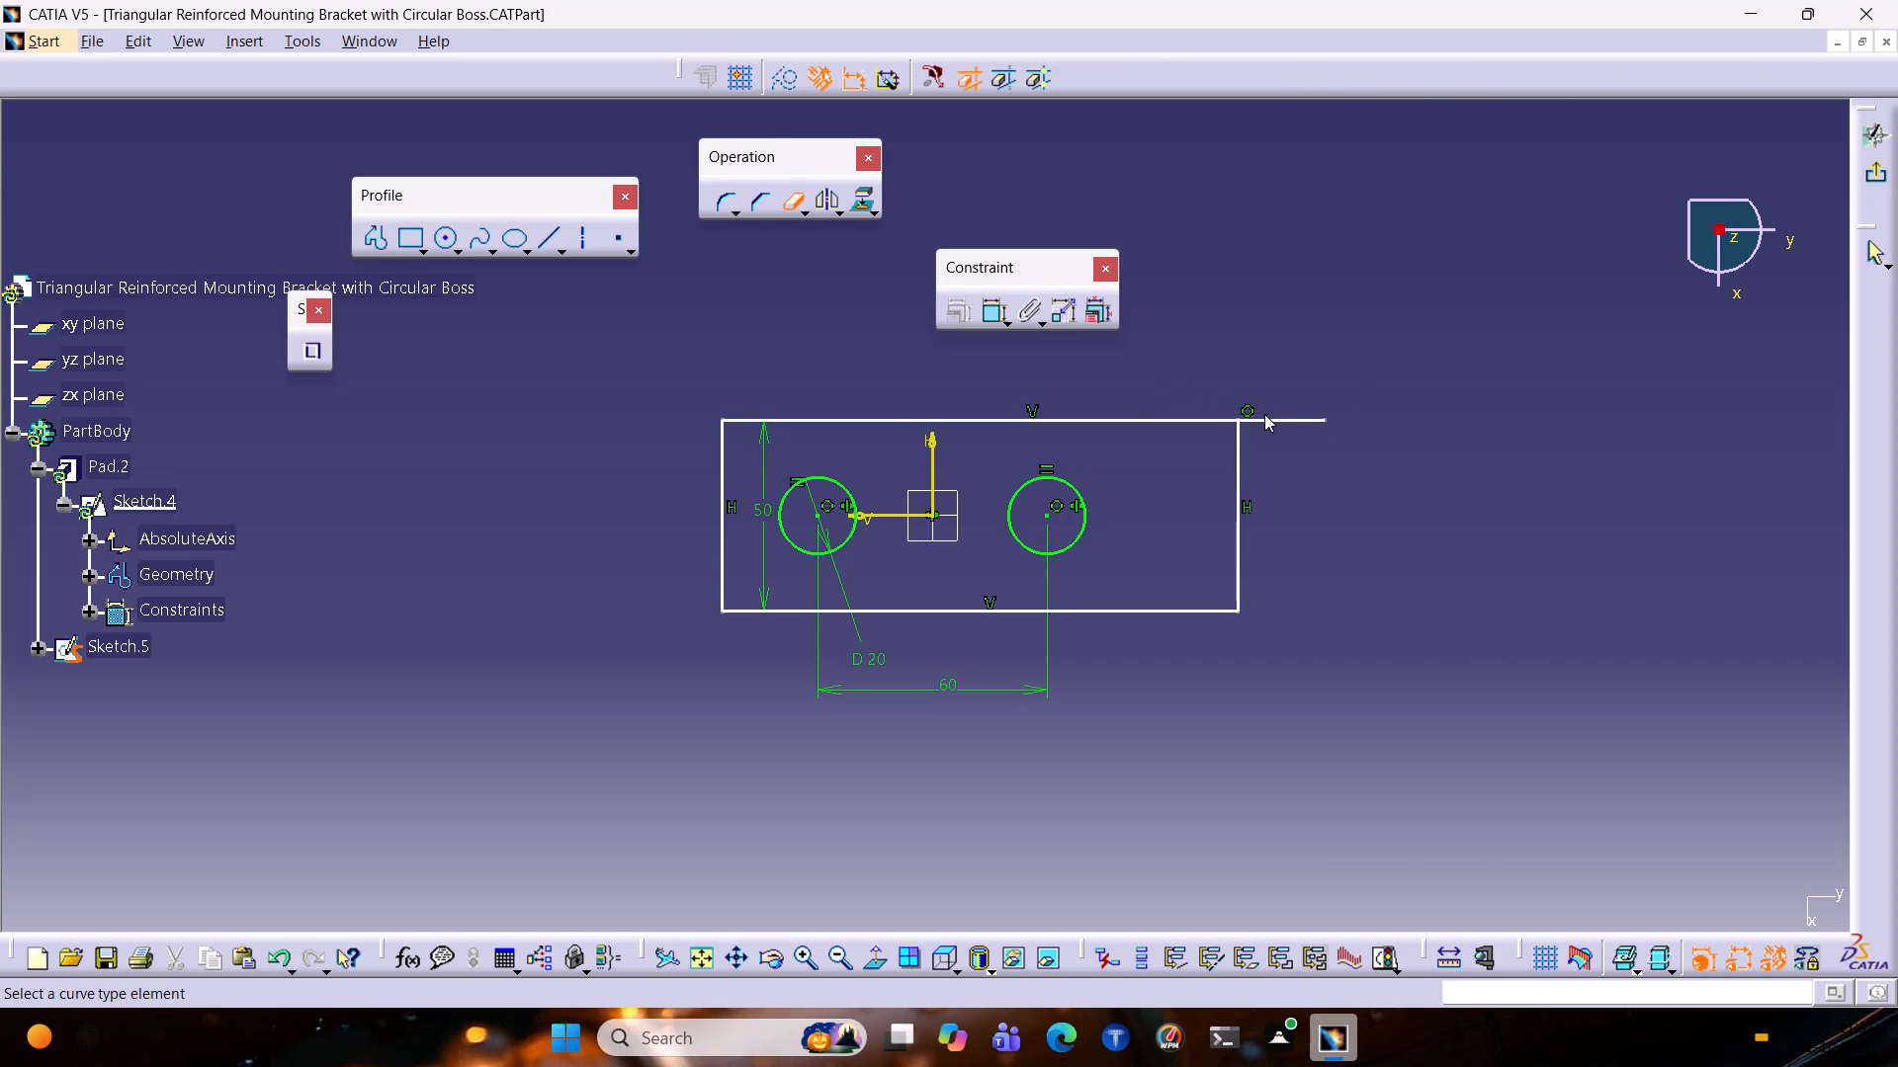
click(1264, 414)
click(1260, 423)
key(Escape)
key(Escape)
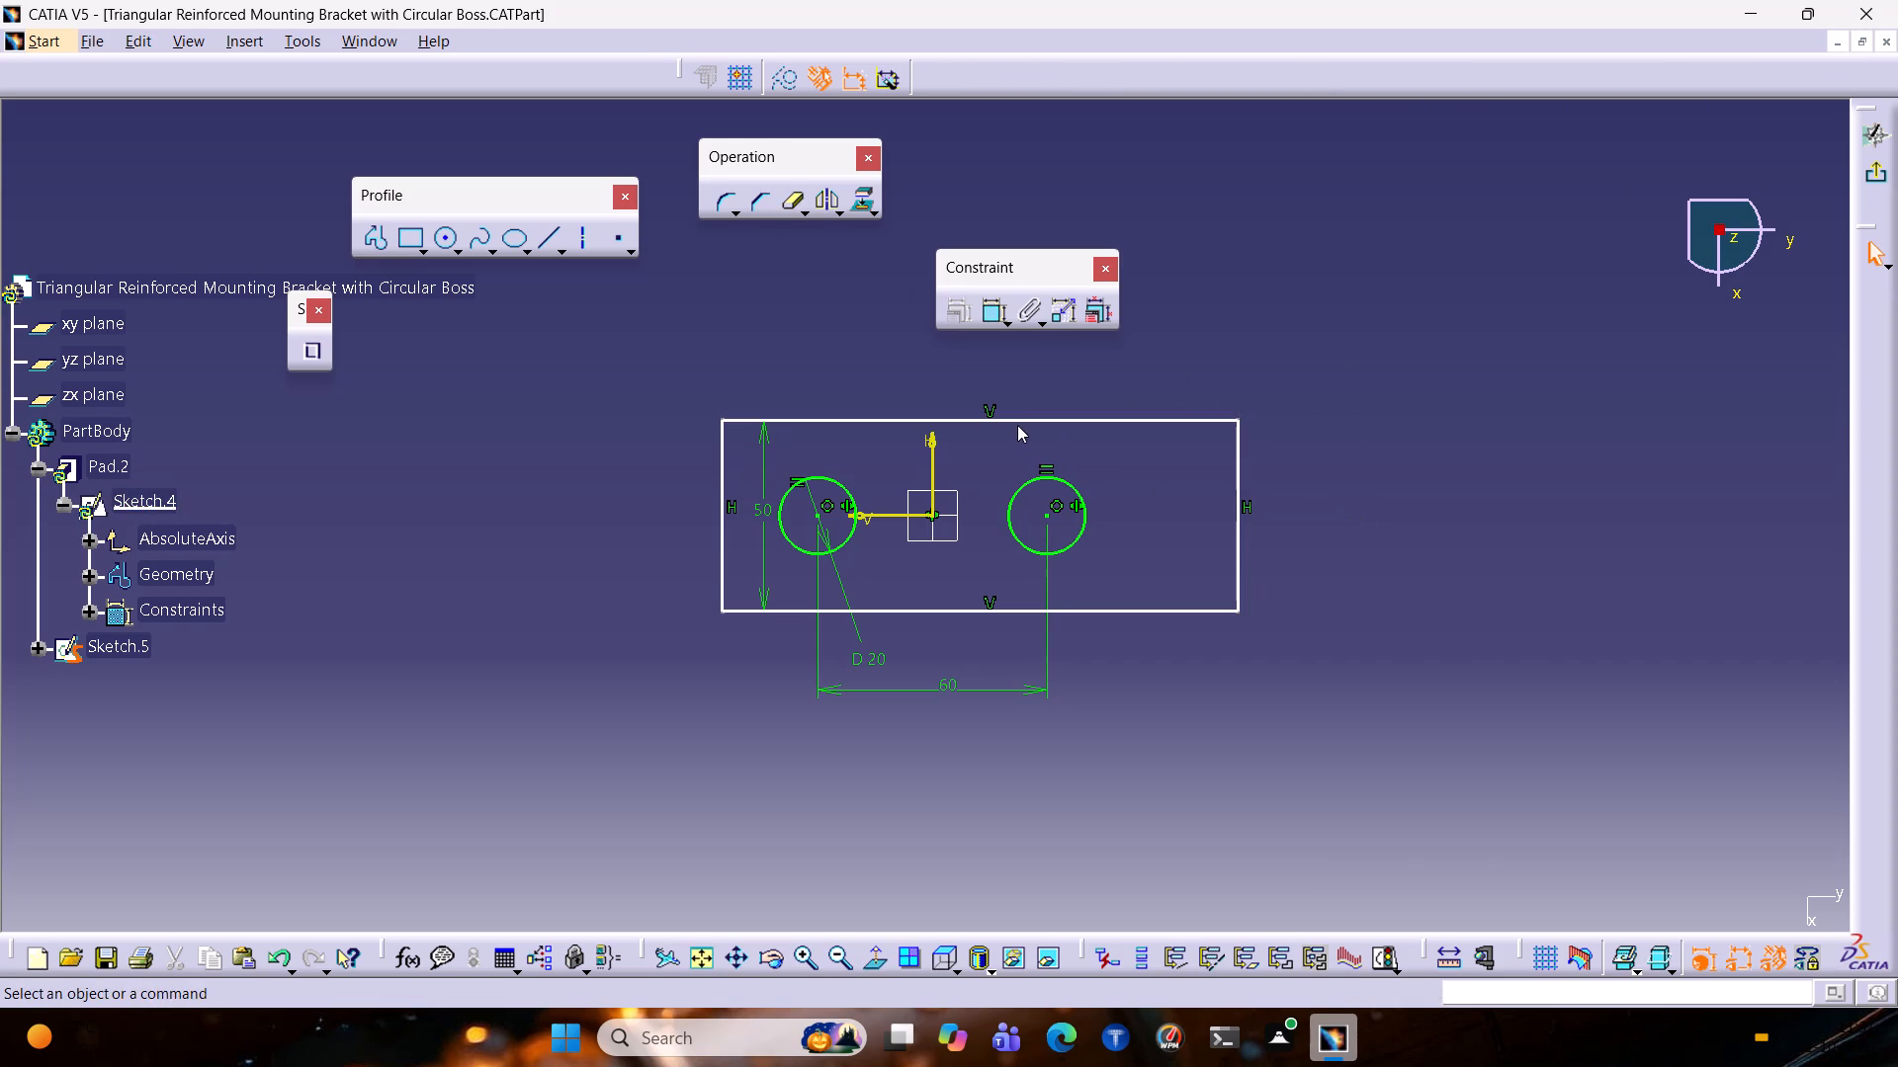
key(Escape)
Move the 50 mm width dimension outside the rectangle, beyond the new short edge.
drag(767, 597, 627, 582)
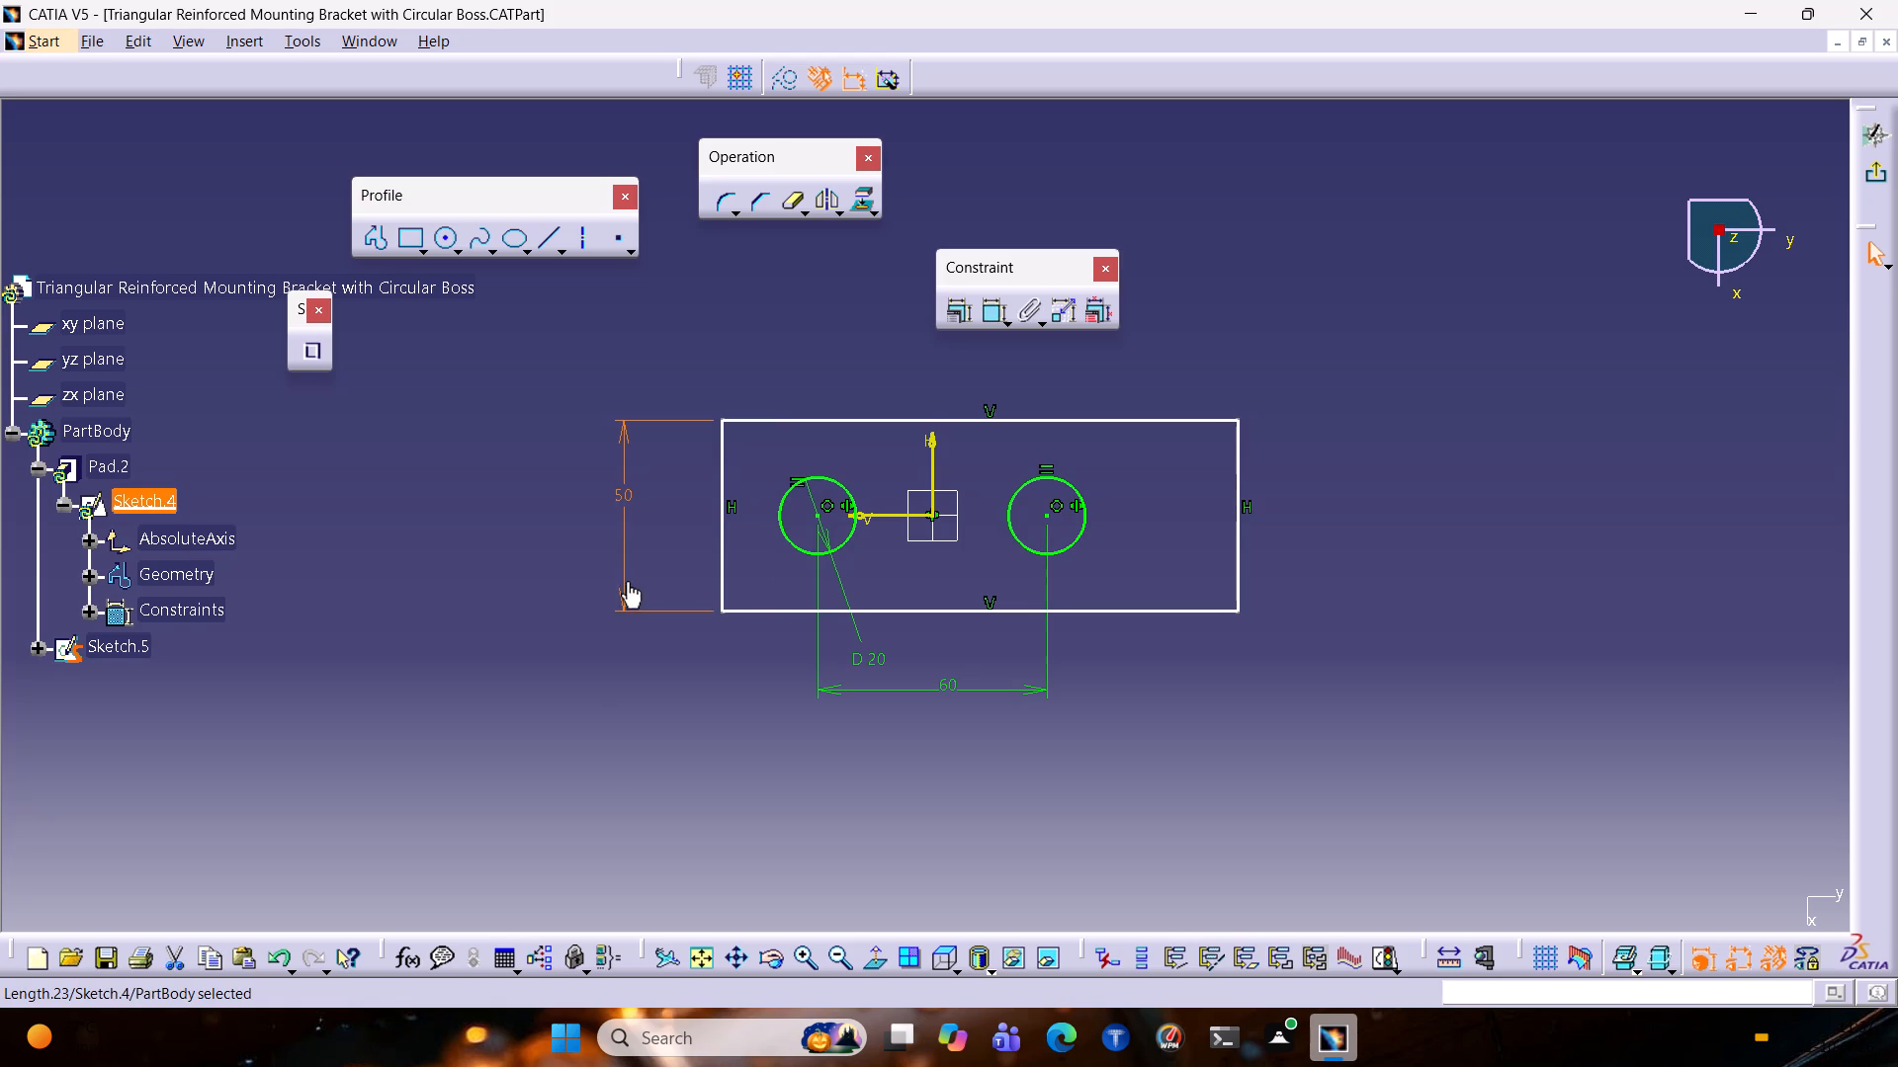
Dimension the distance from the nearest hole's centre to the new short edge, placing it outside the rectangle.
click(987, 319)
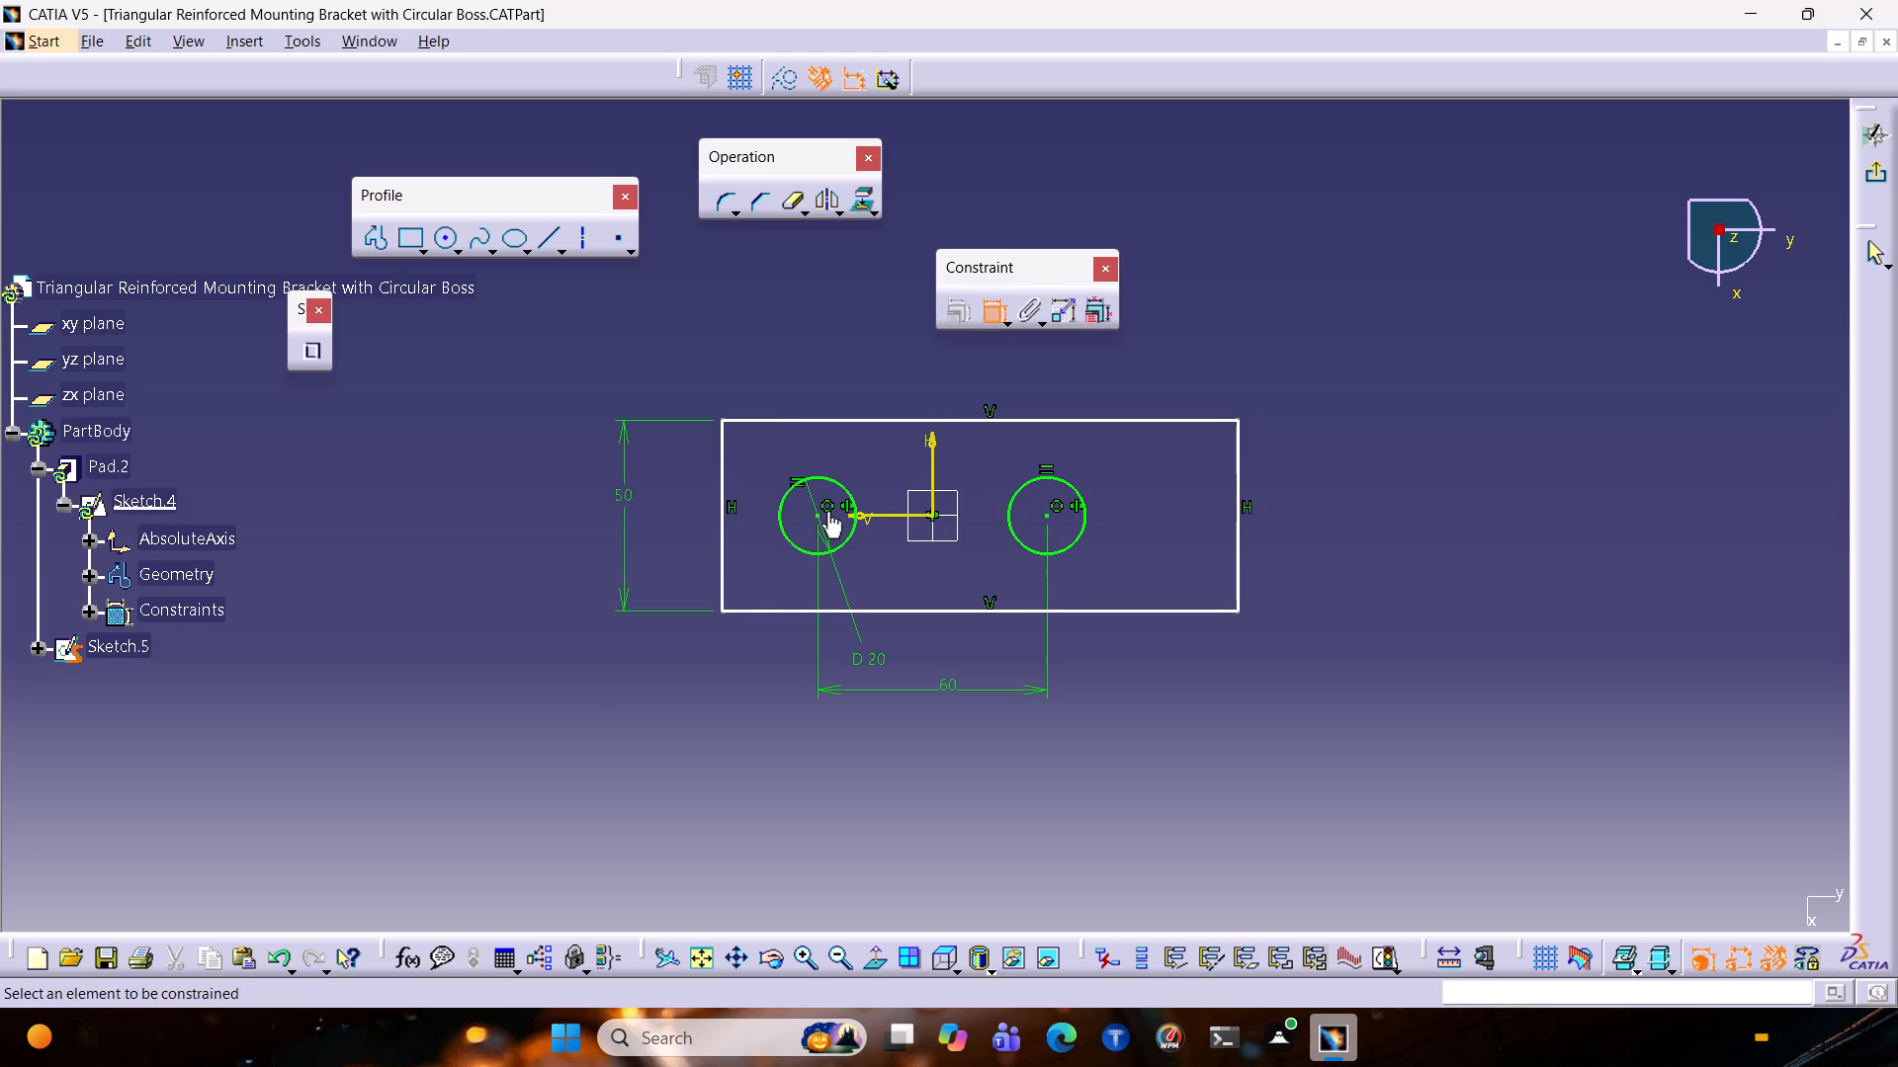
click(820, 517)
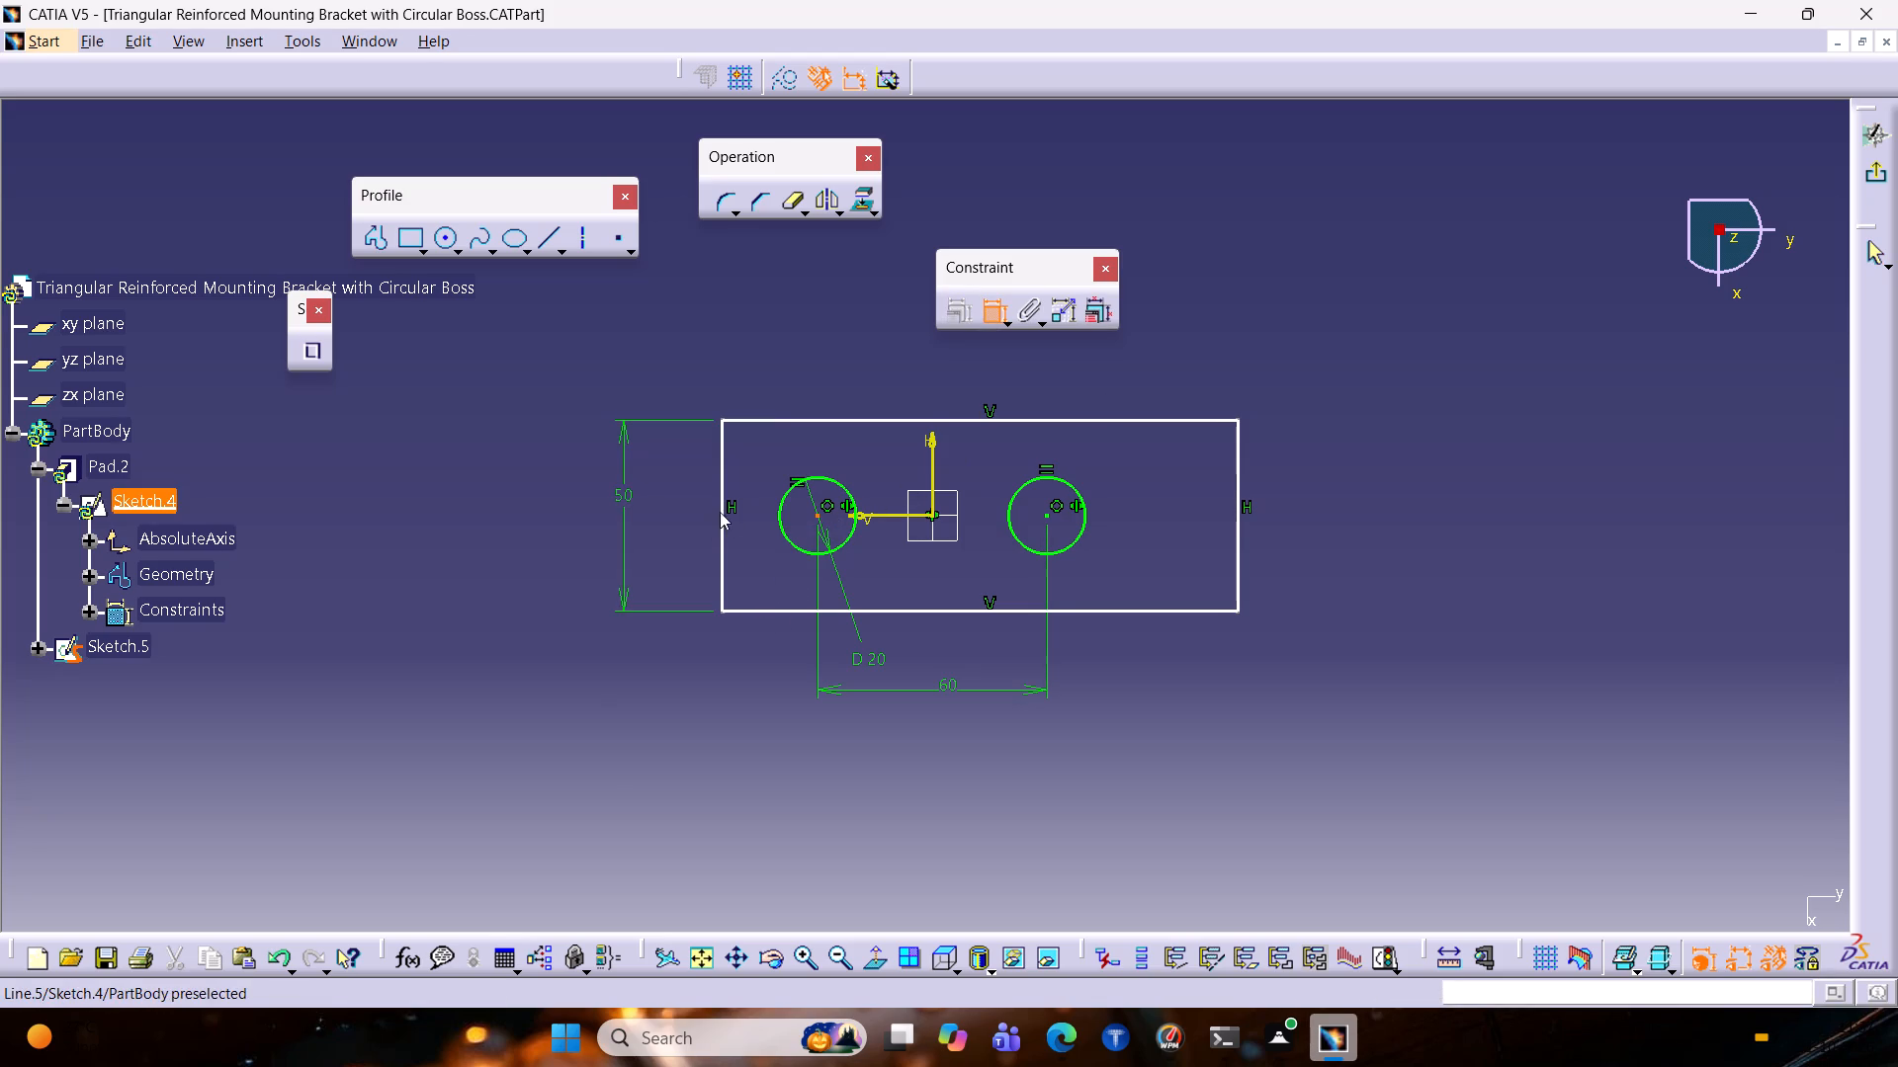
click(723, 512)
click(764, 639)
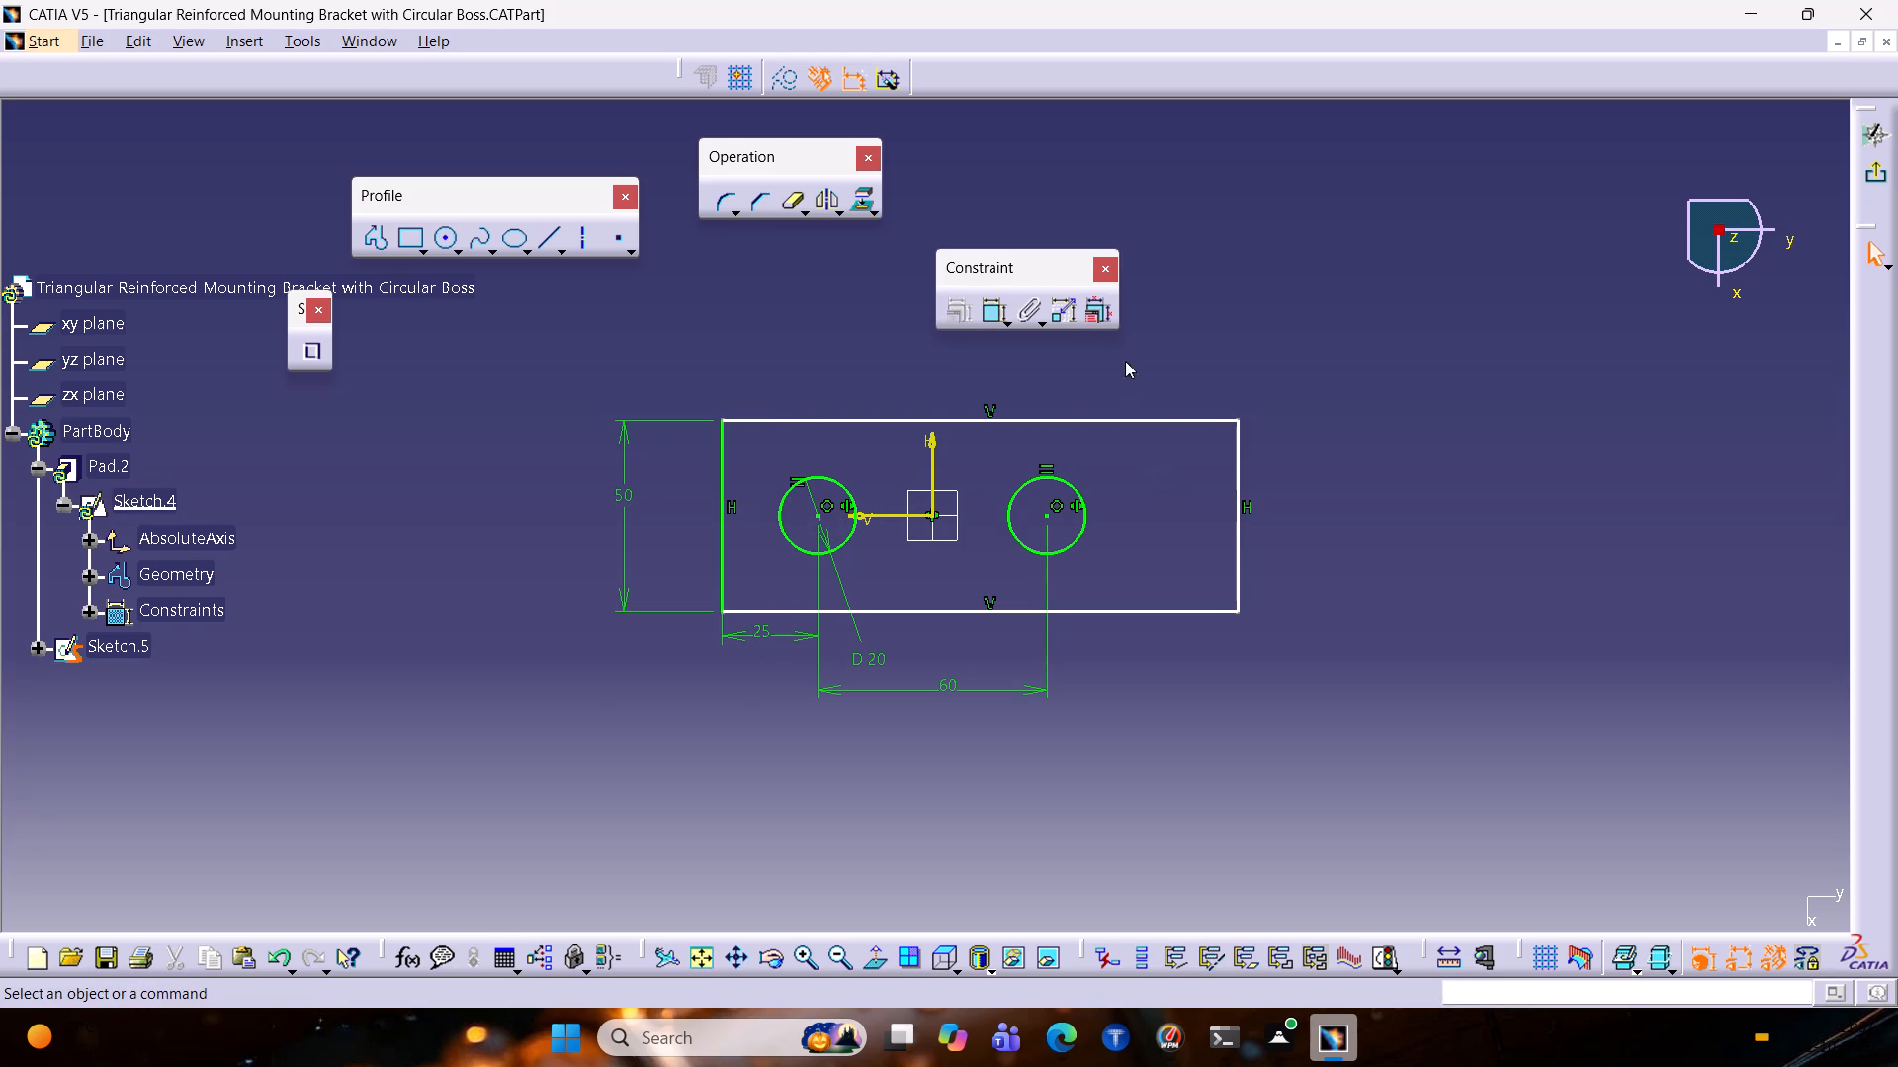
Dimension the length of the negative-H long edge, placing it beyond the 60 mm hole-spacing dimension.
click(984, 311)
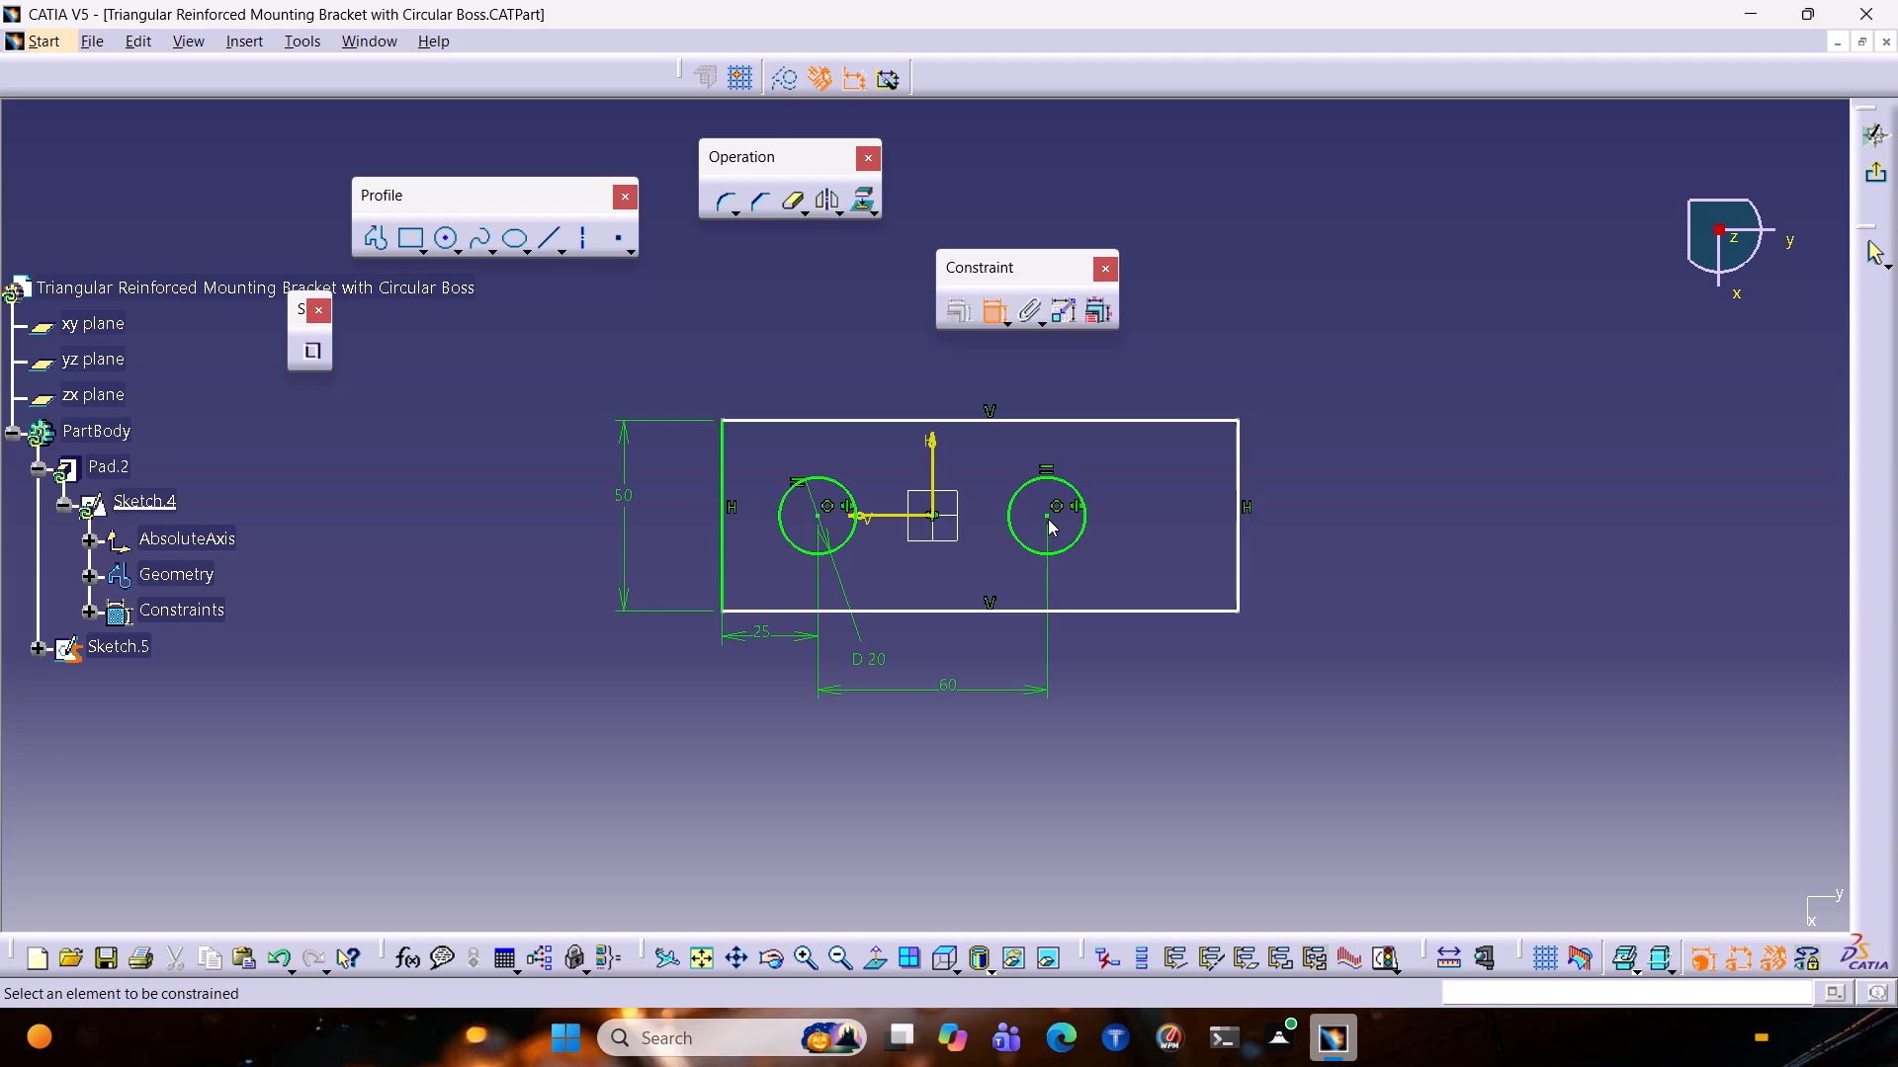
click(987, 610)
click(977, 759)
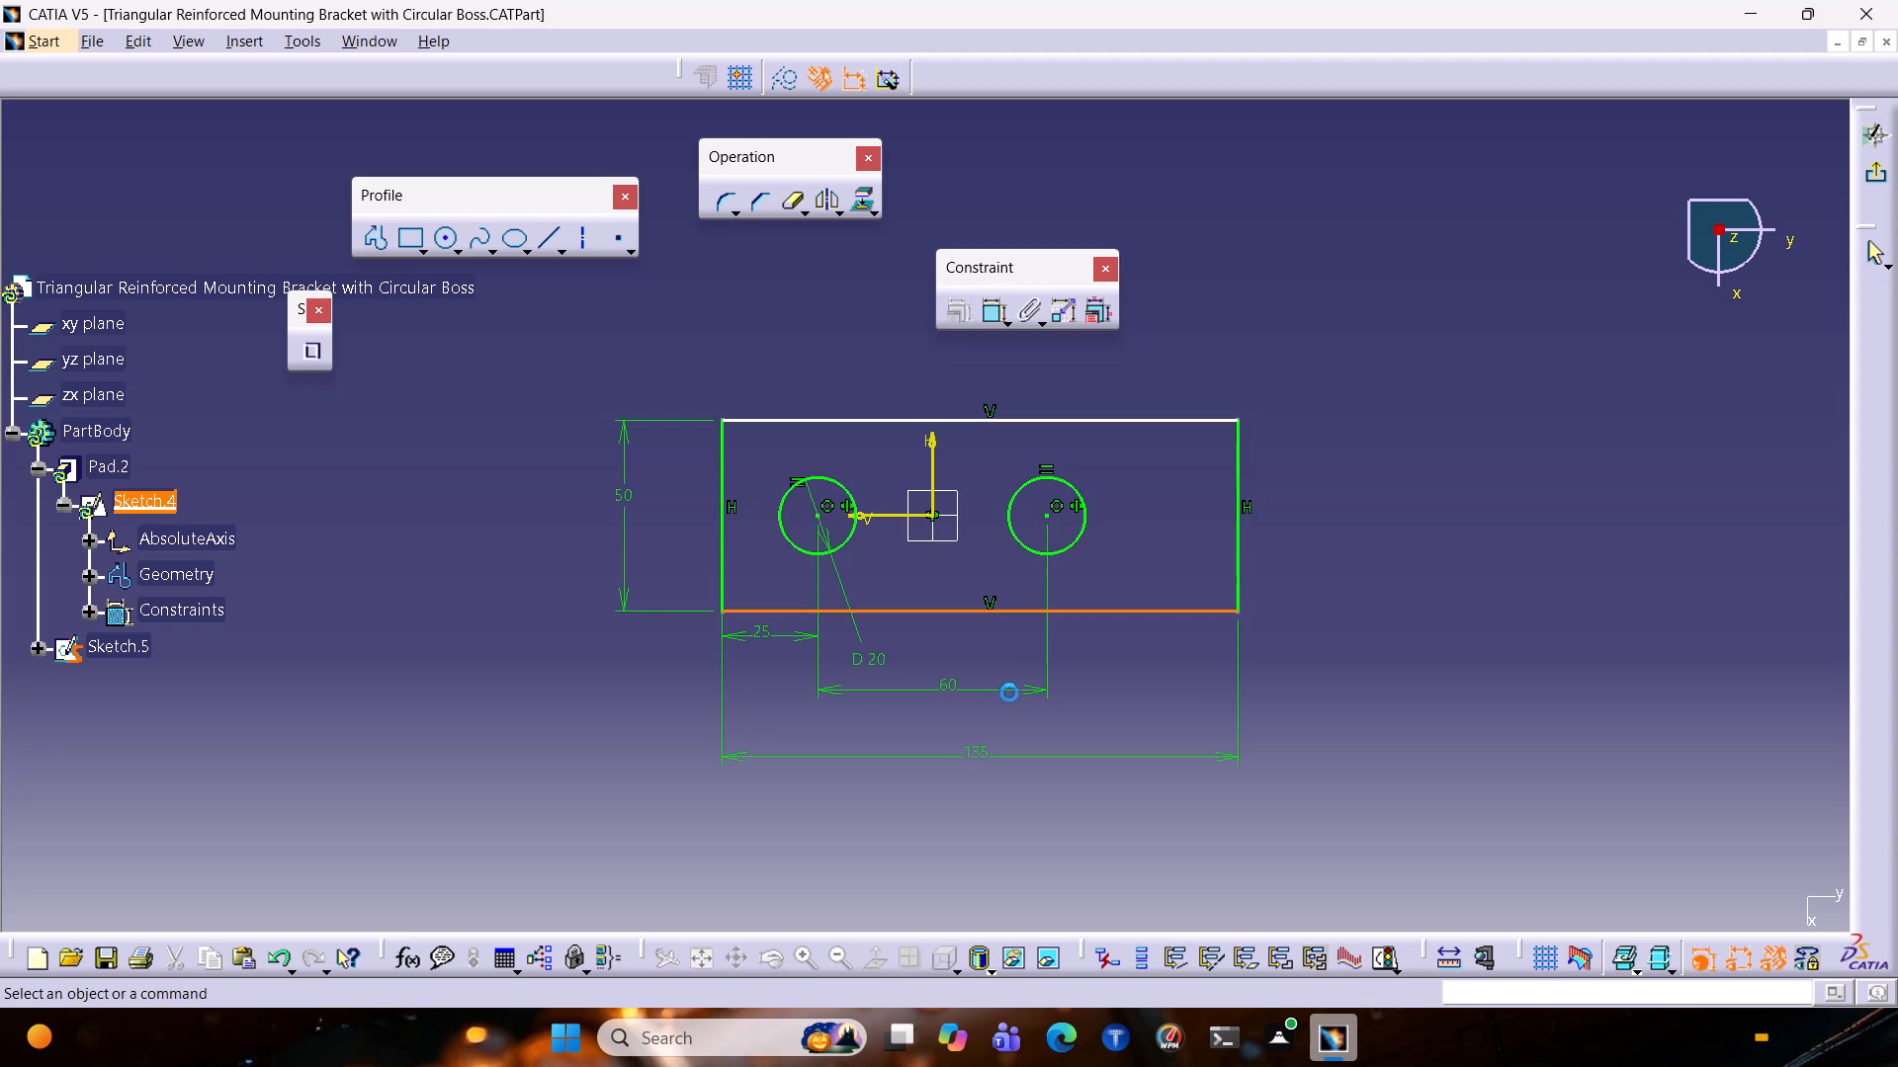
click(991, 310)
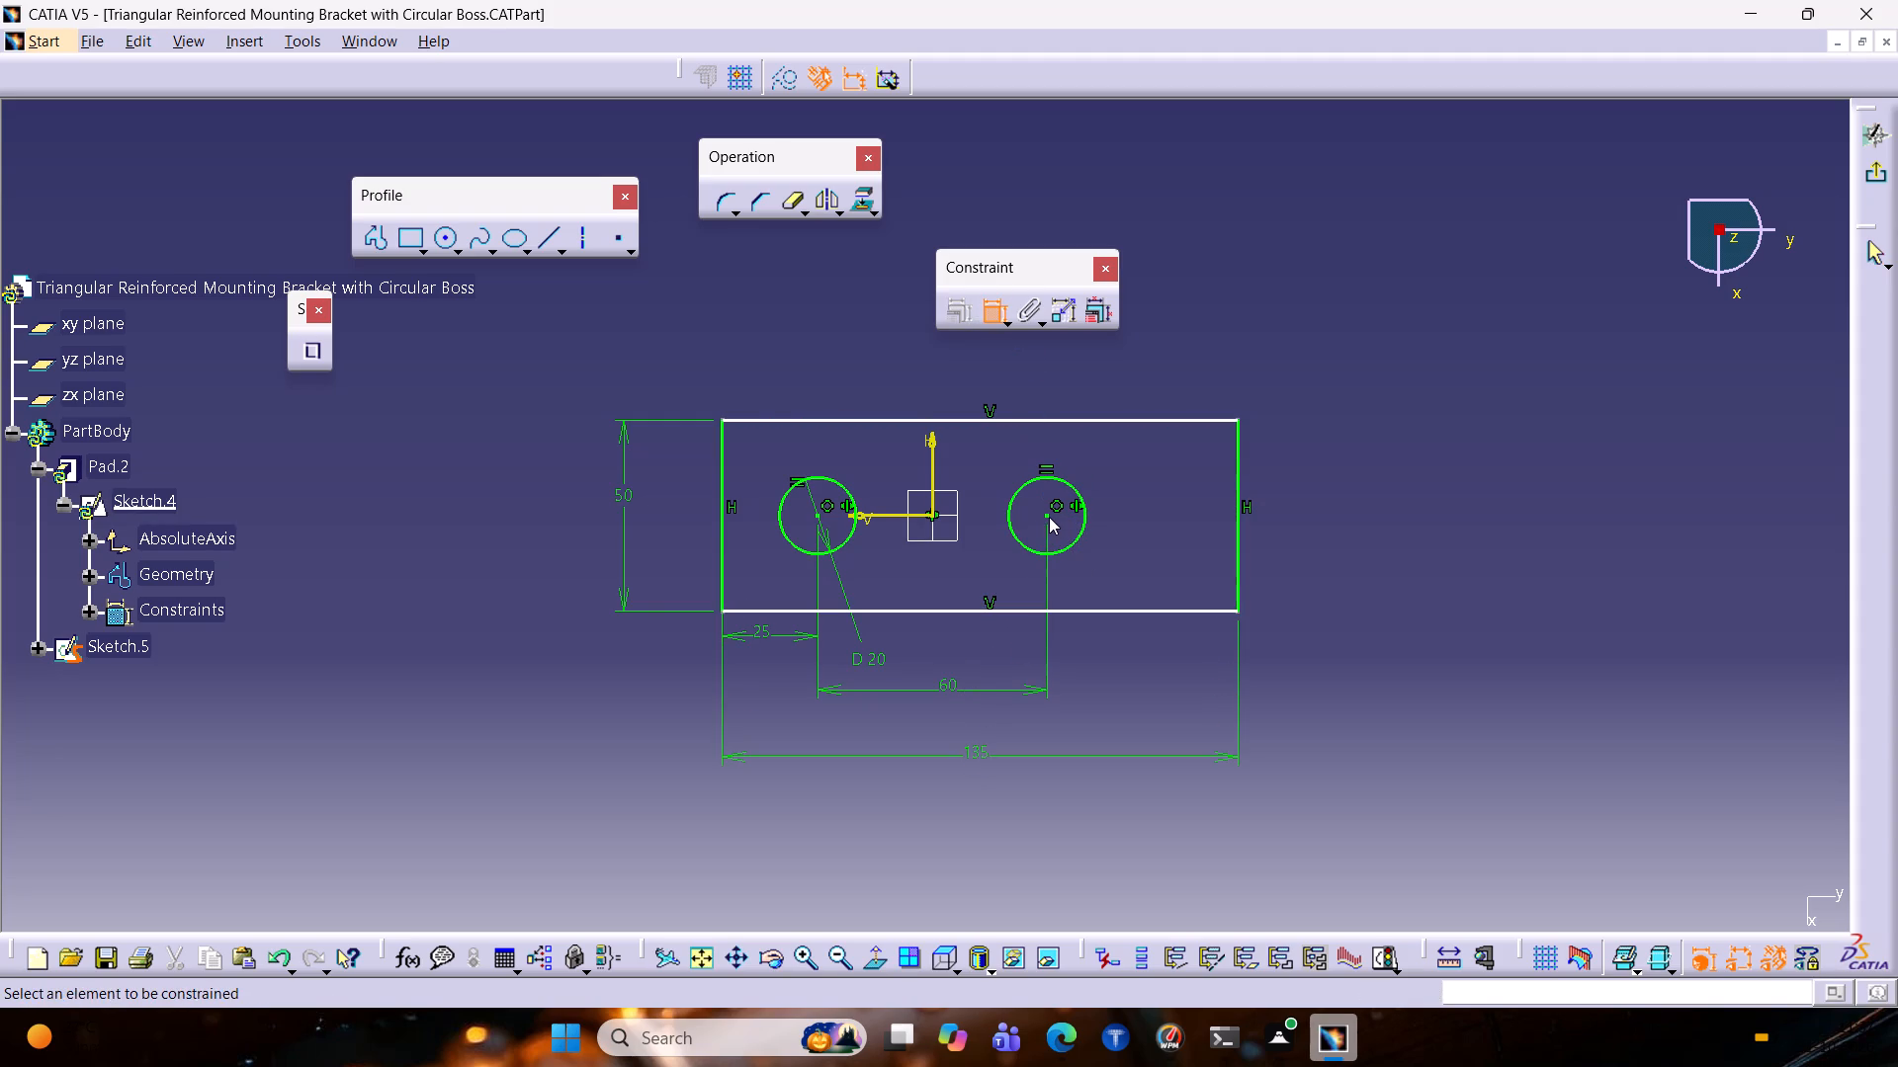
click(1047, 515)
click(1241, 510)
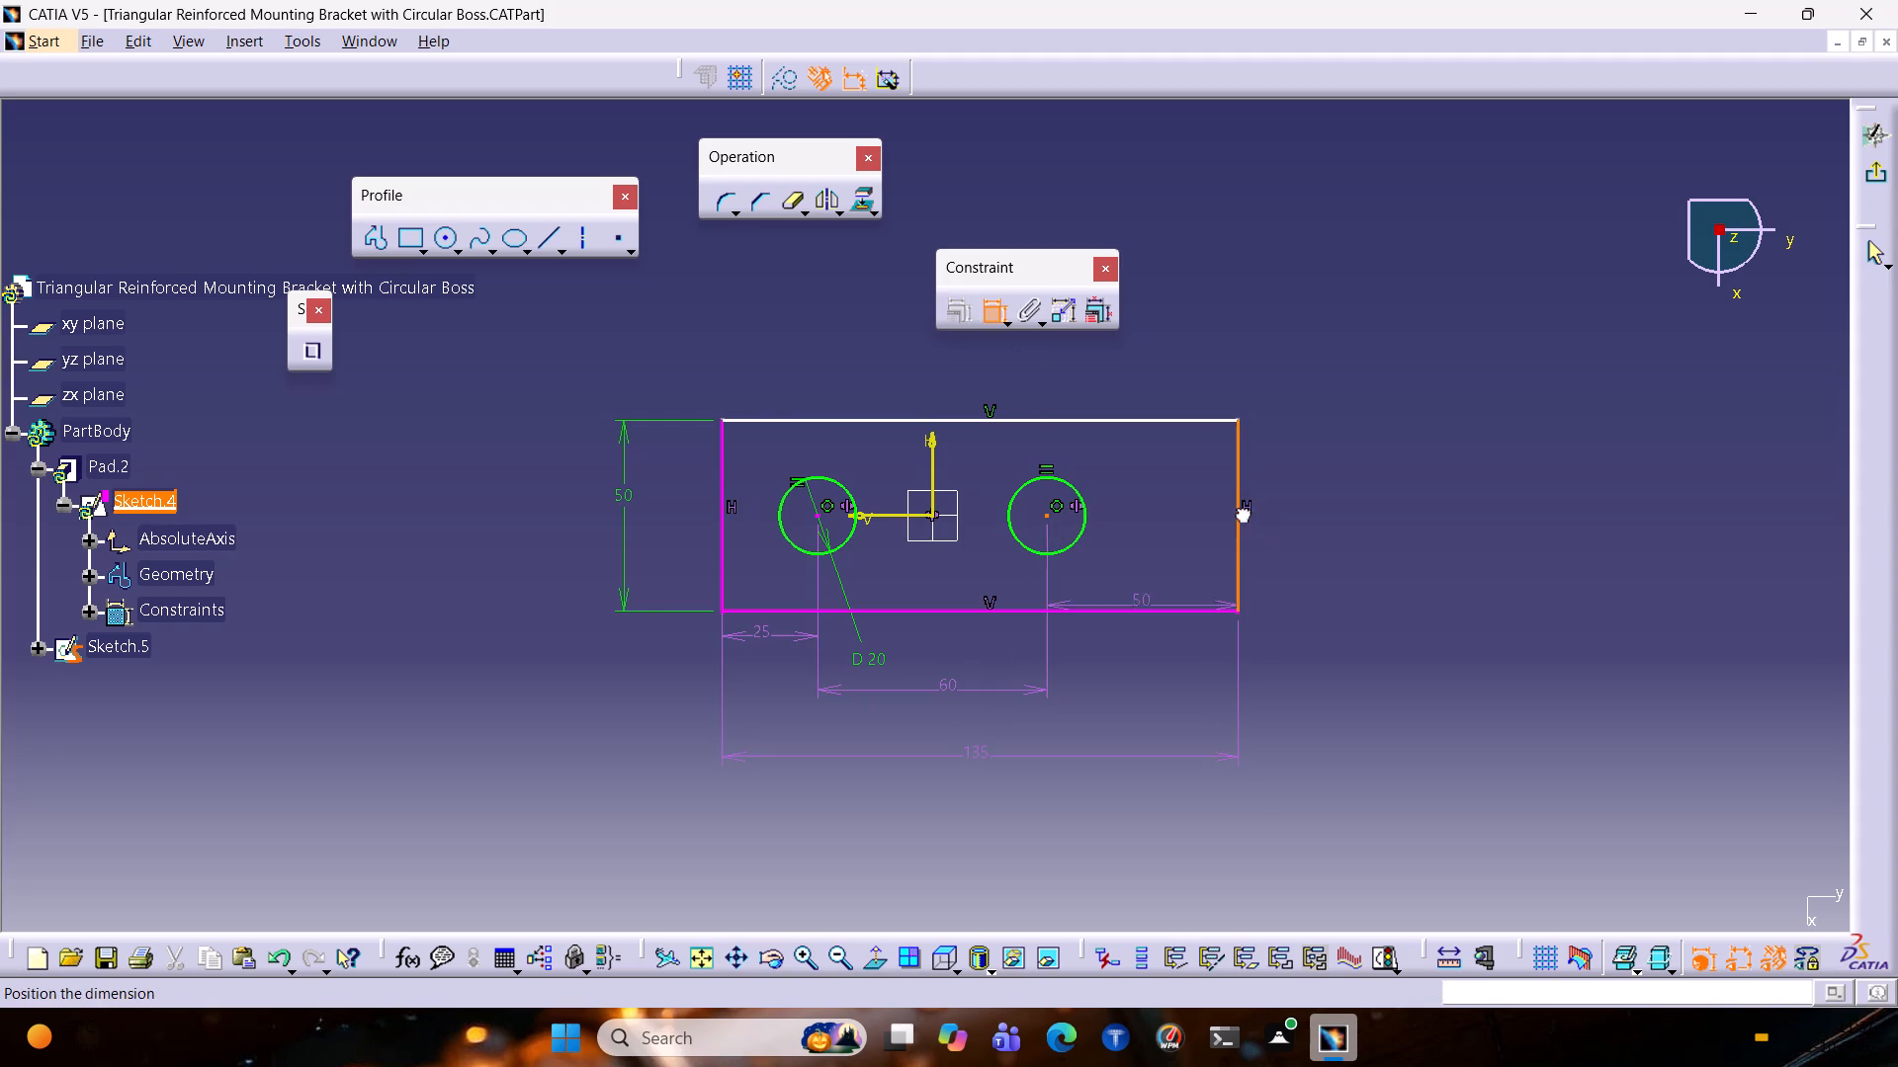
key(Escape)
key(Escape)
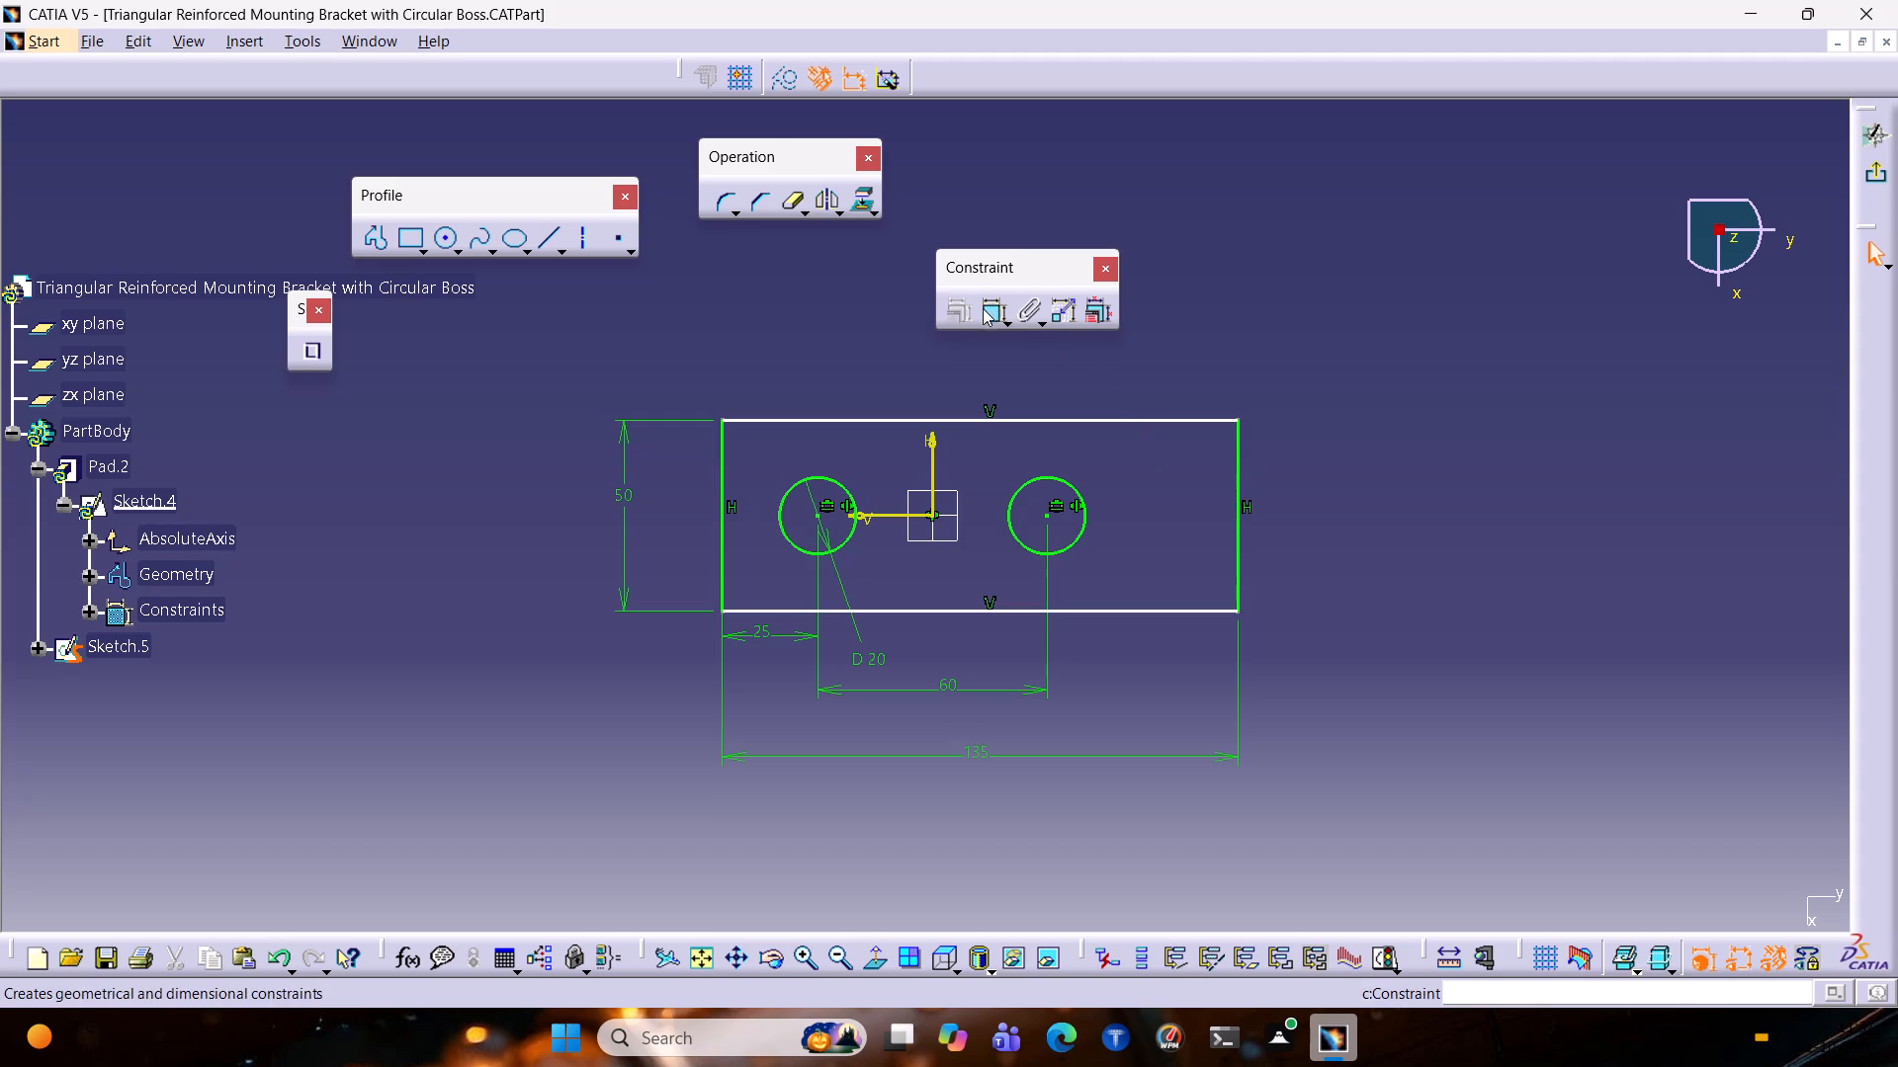
Dimension the distance from the centre of the hole nearest the 50 mm short edge to the positive-H long edge.
click(989, 314)
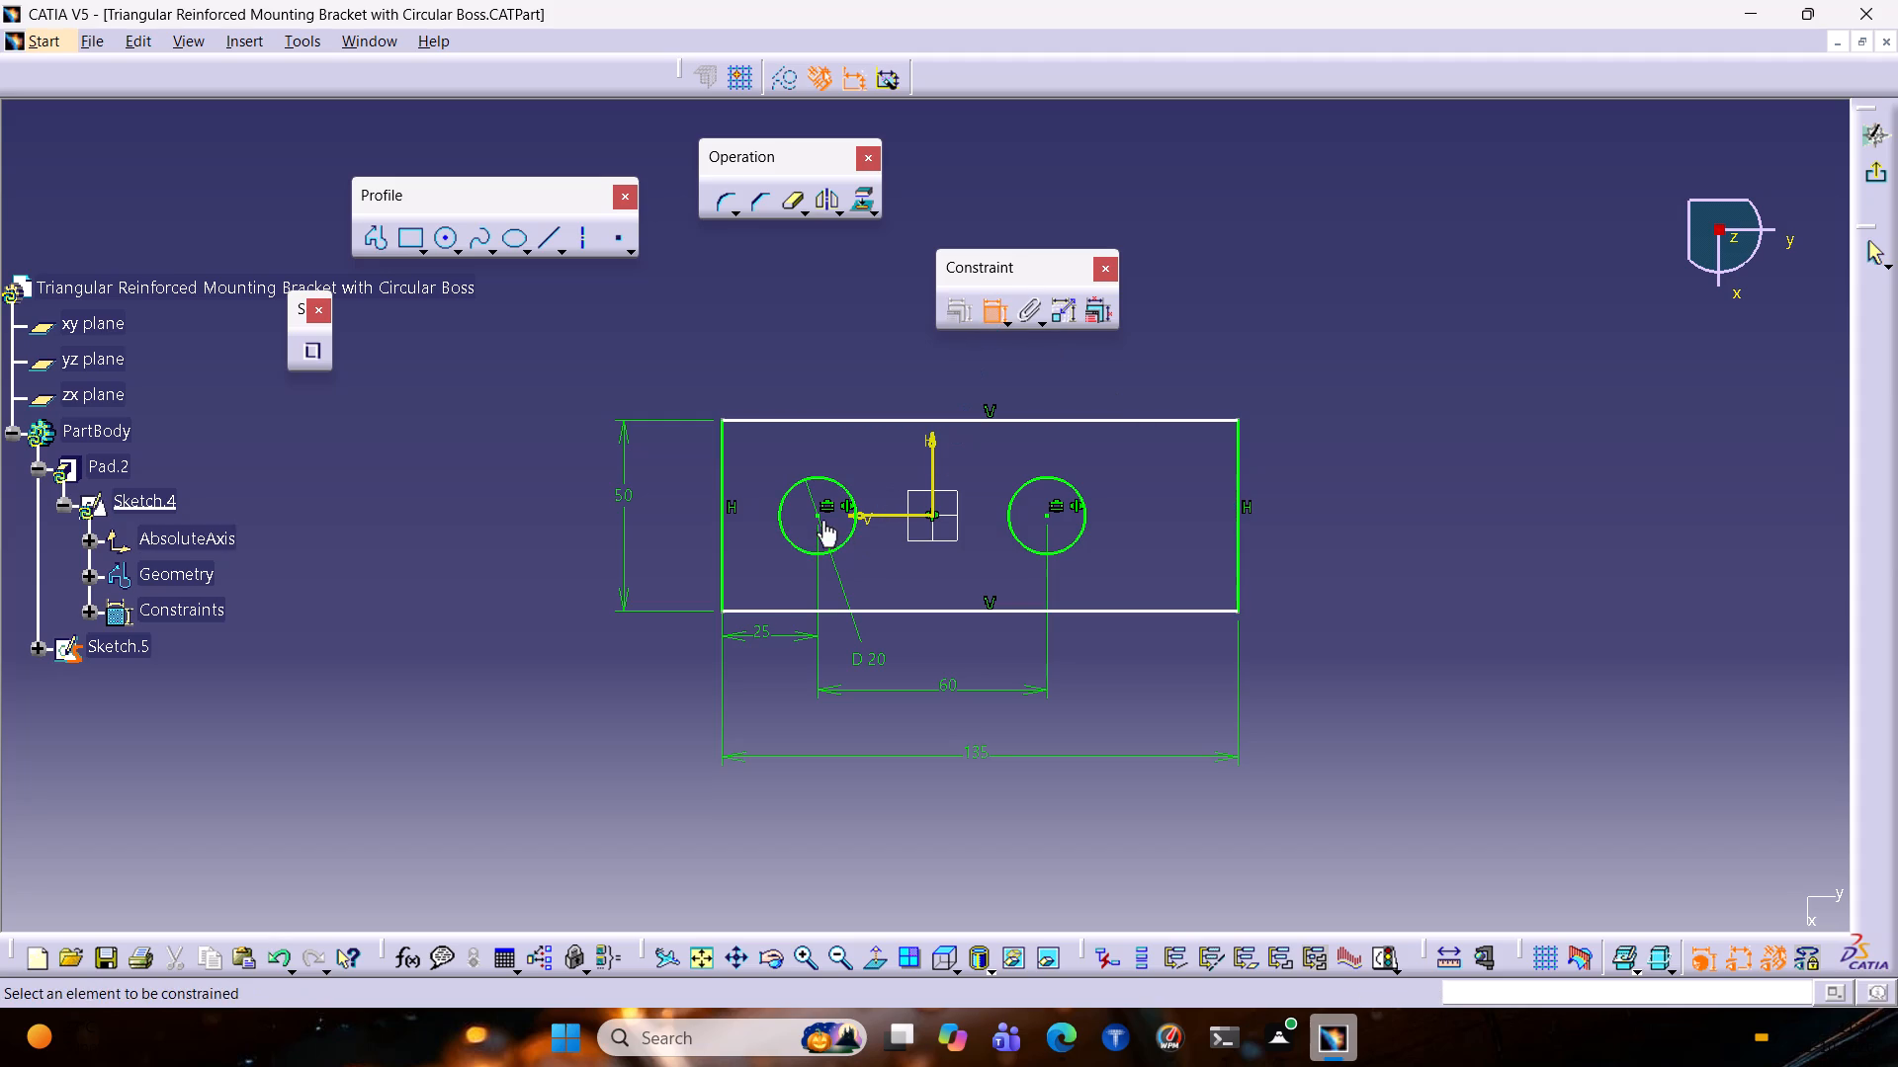
click(817, 516)
click(820, 422)
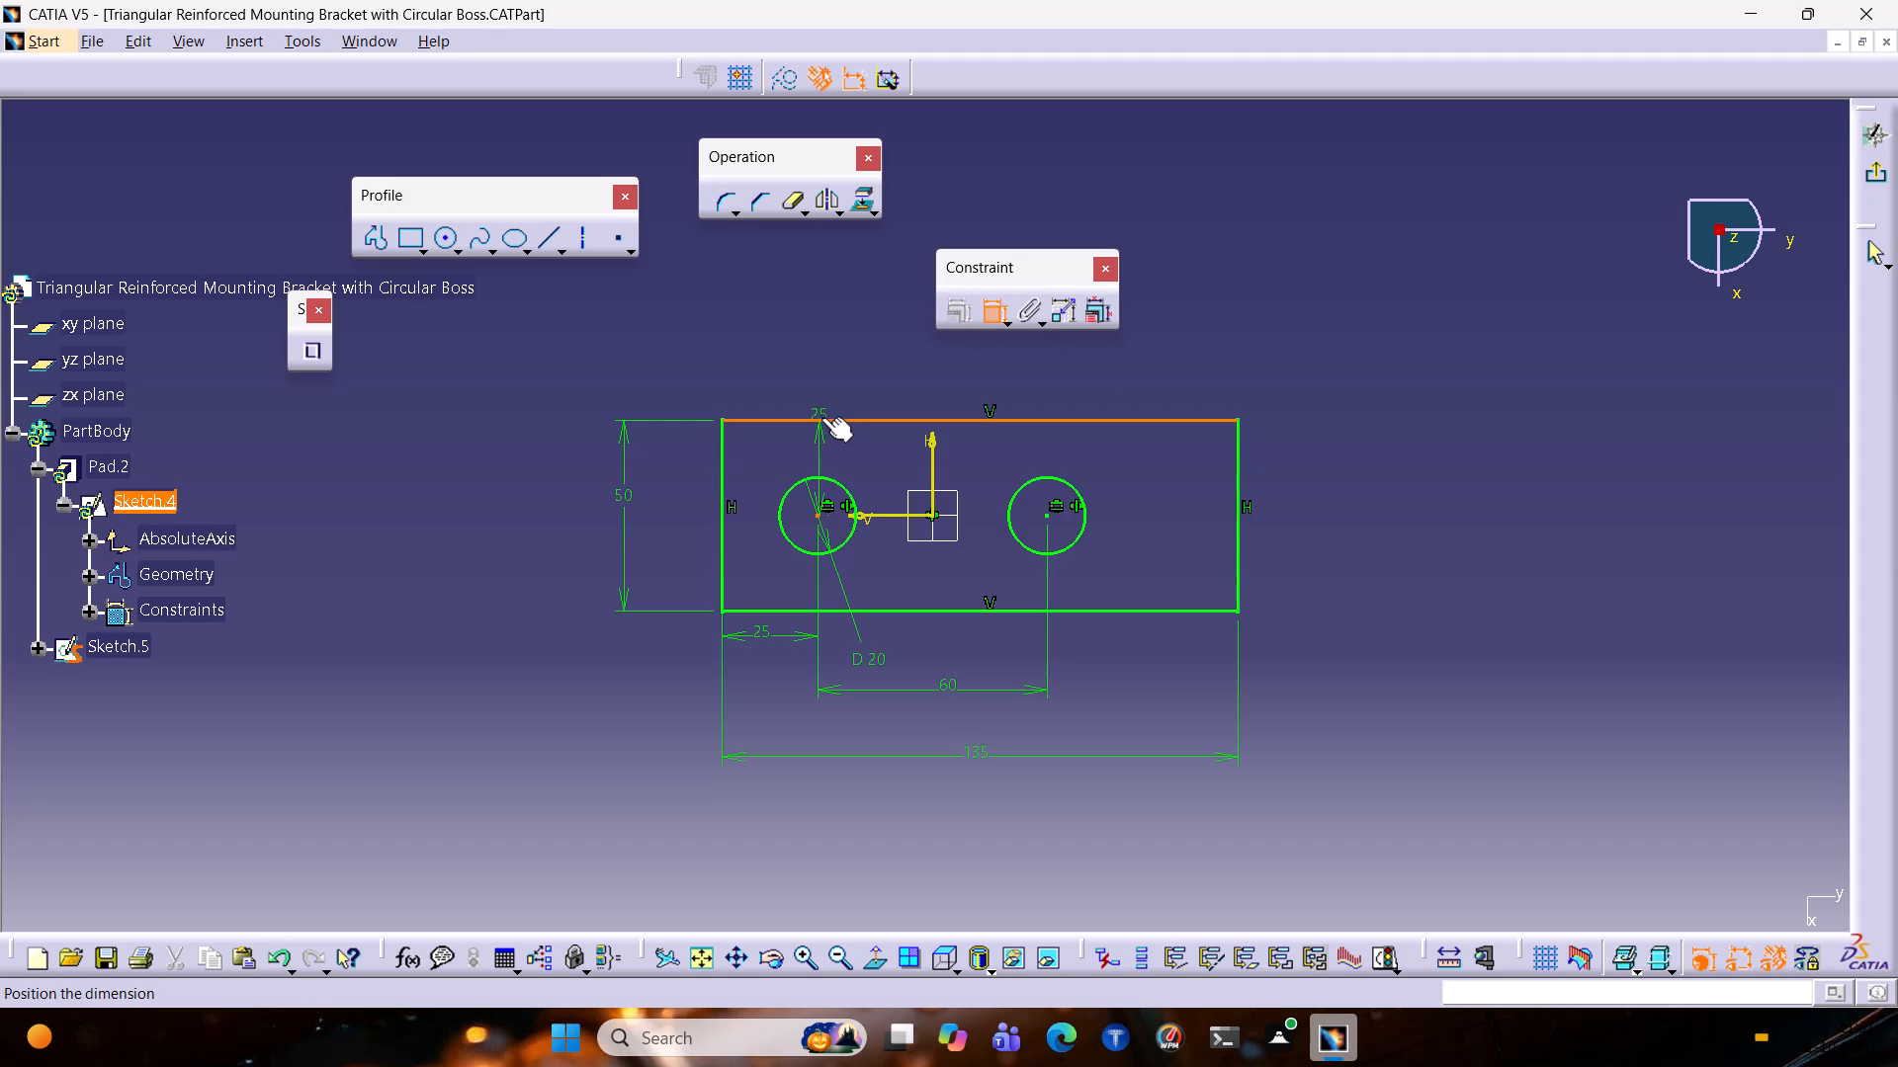
click(671, 507)
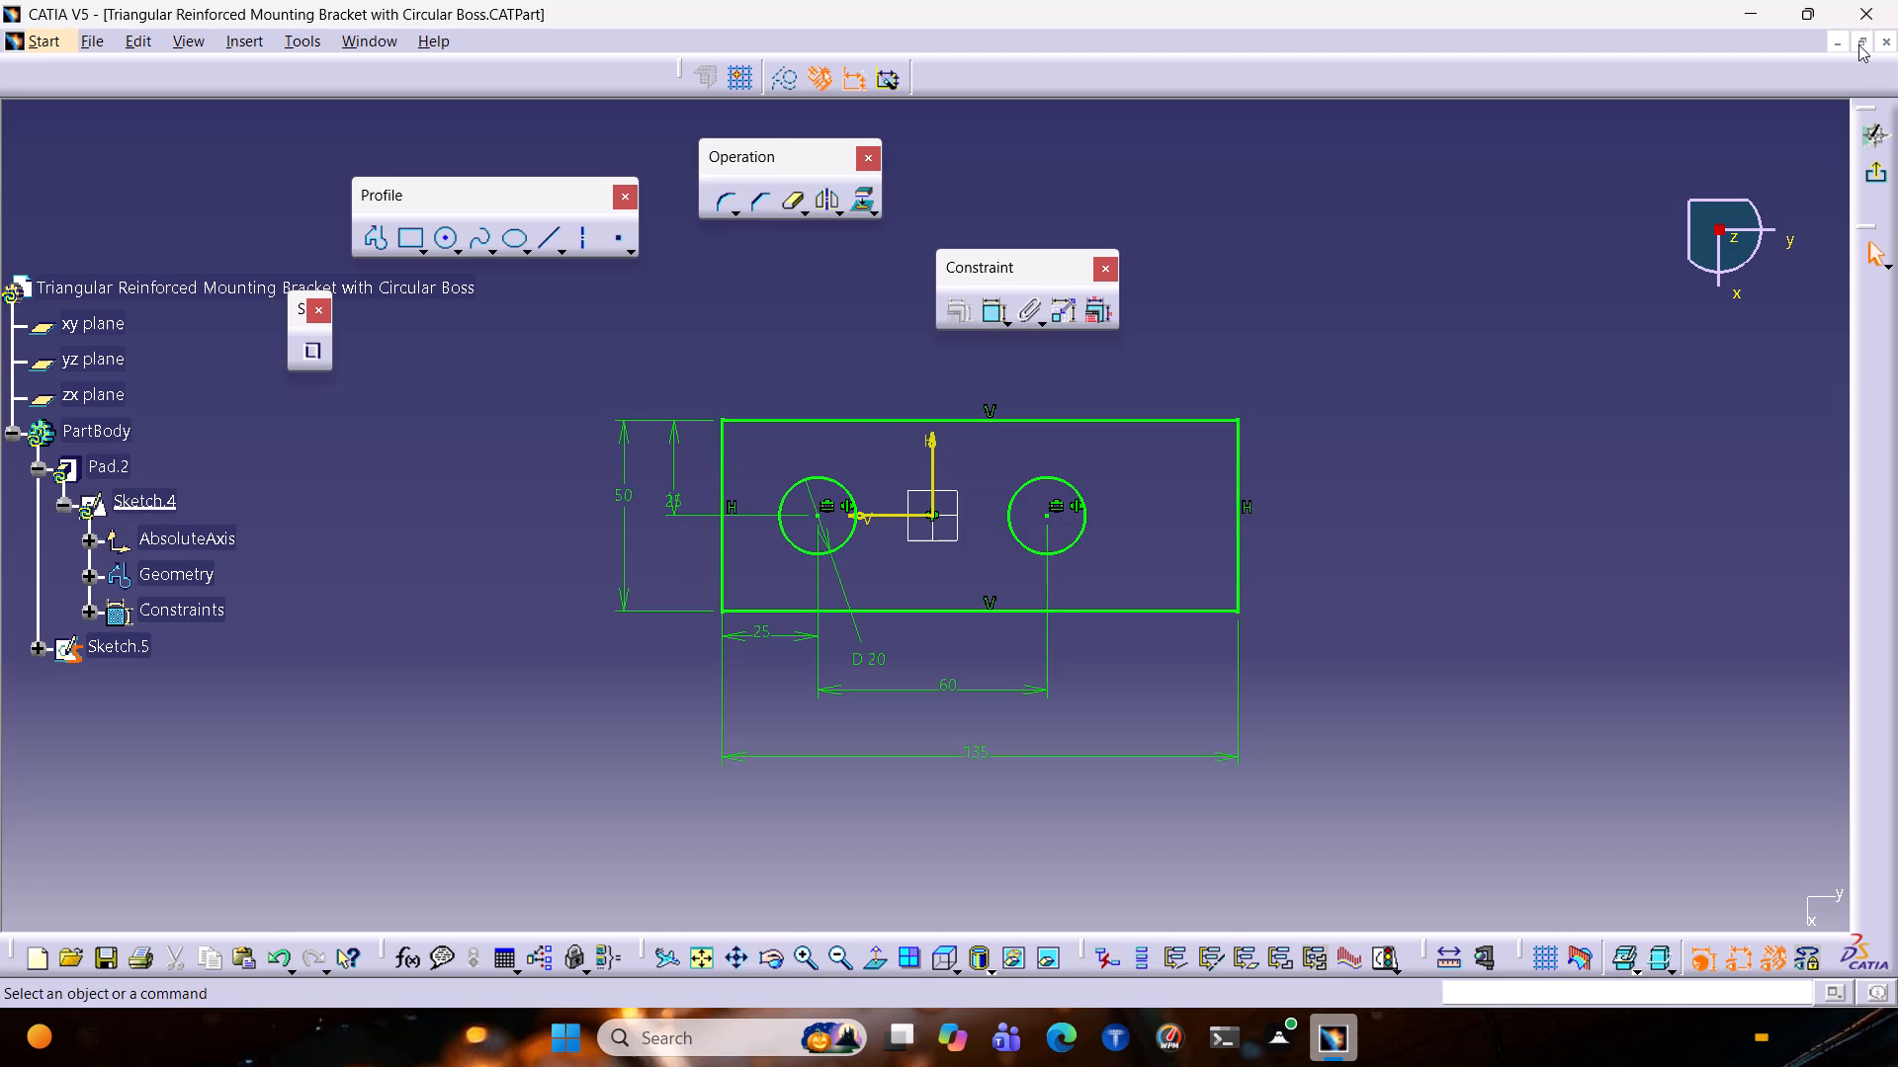
Leave the base plate sketch and open Sketch.5 for editing.
click(1874, 179)
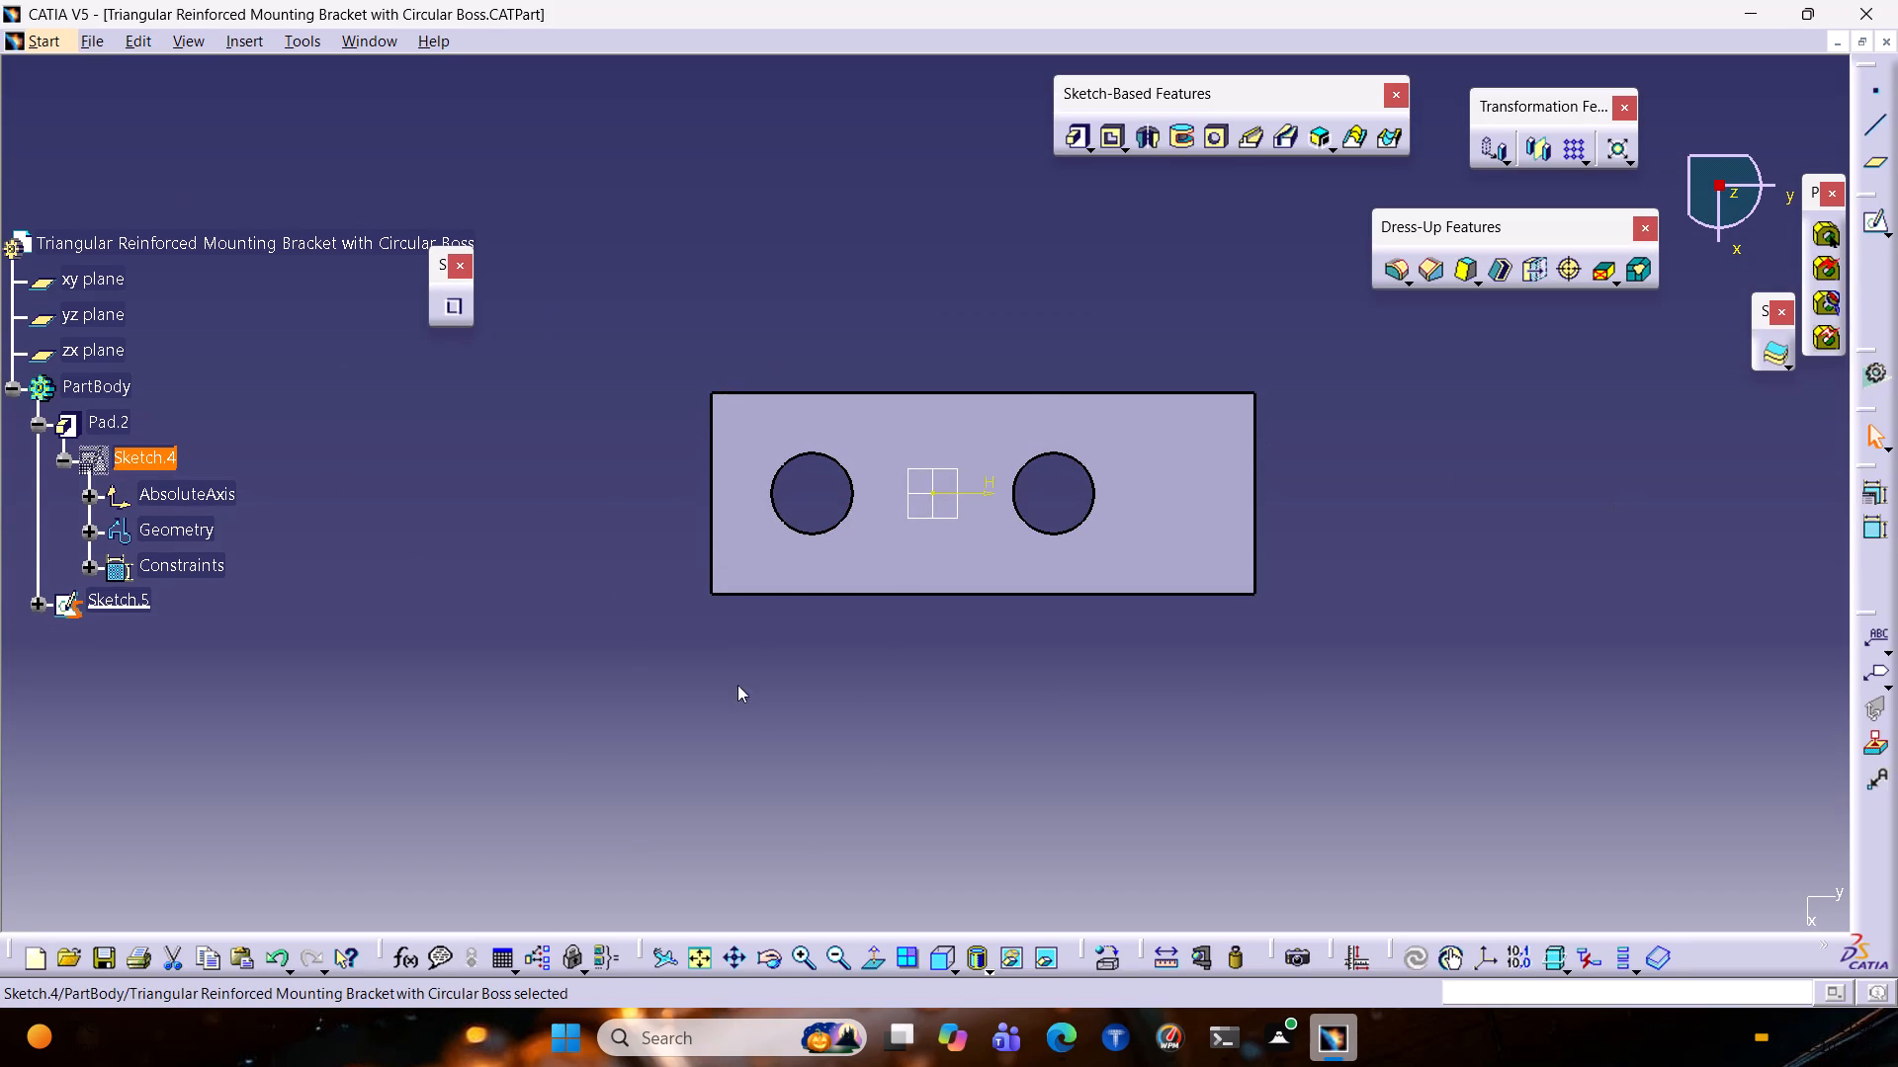
click(134, 598)
click(84, 604)
double_click(97, 603)
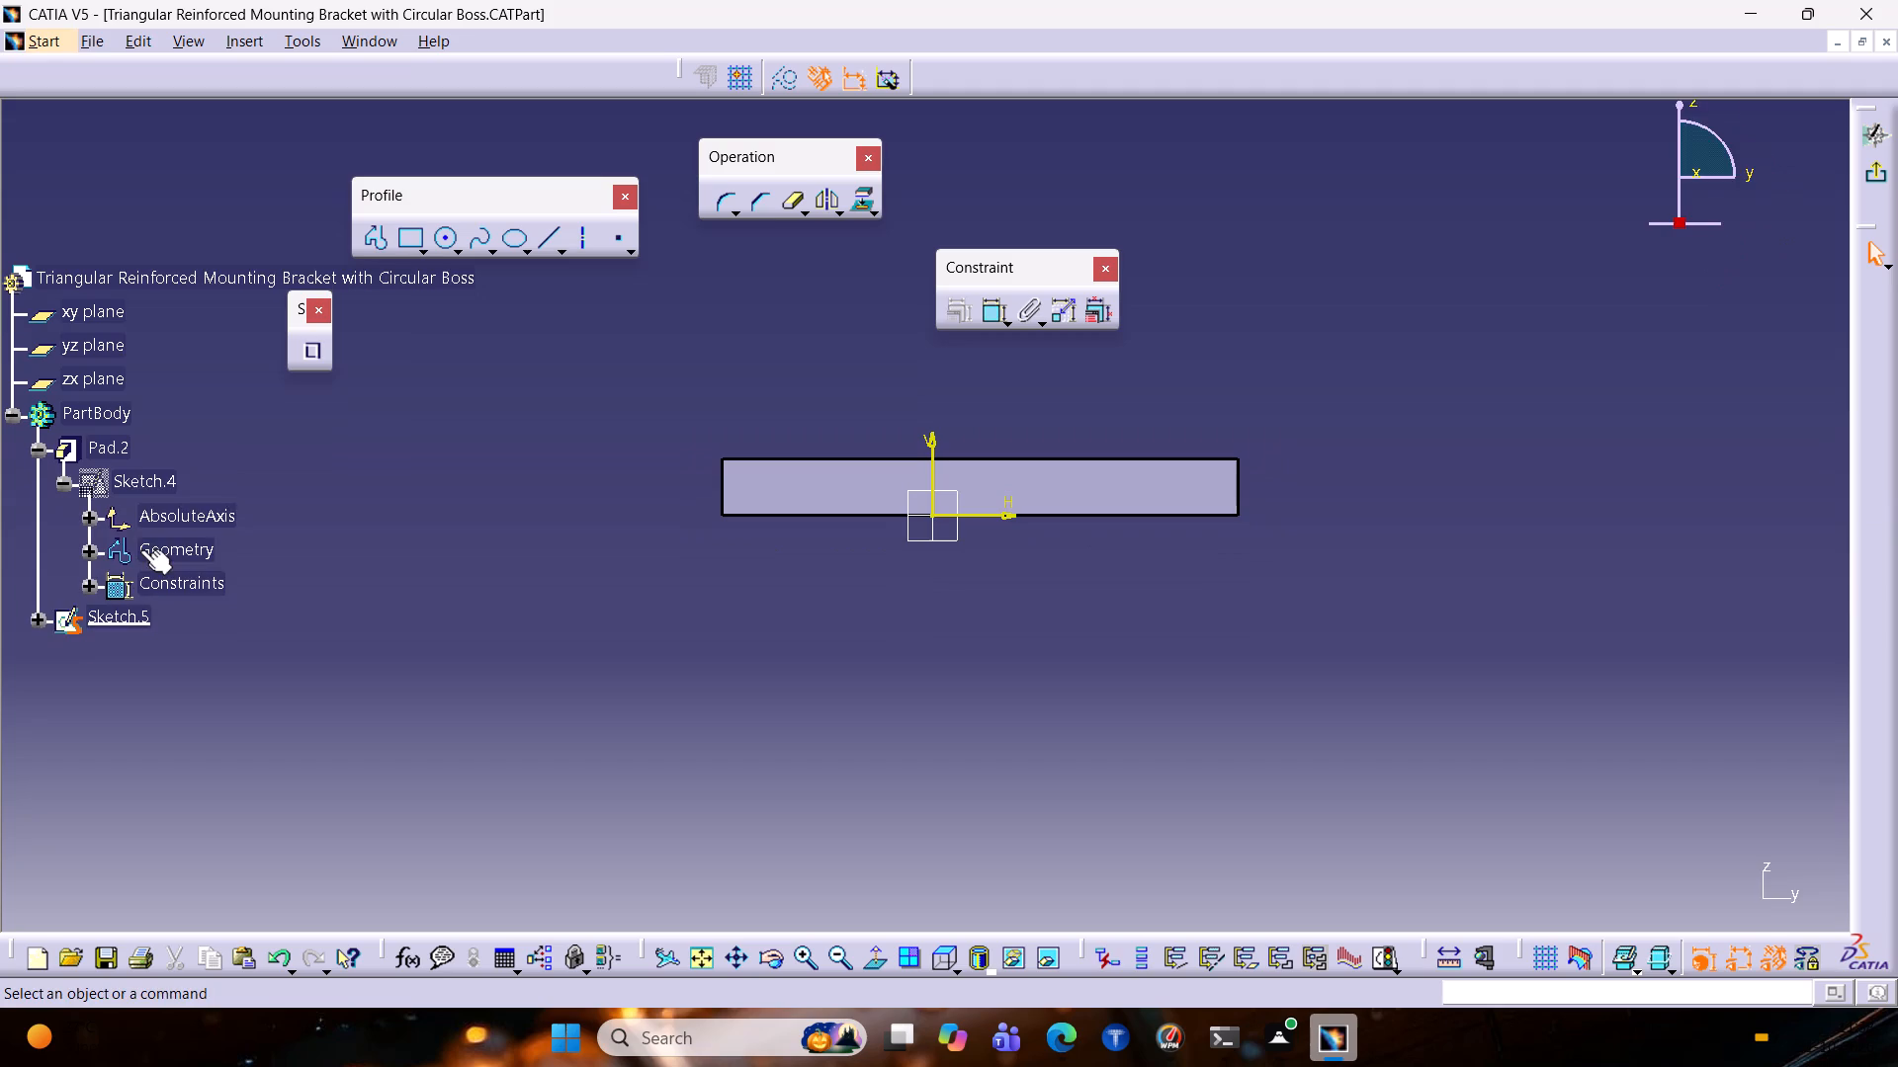
Project the base plate's long upper edge into the sketch.
middle_drag(1182, 400, 980, 630)
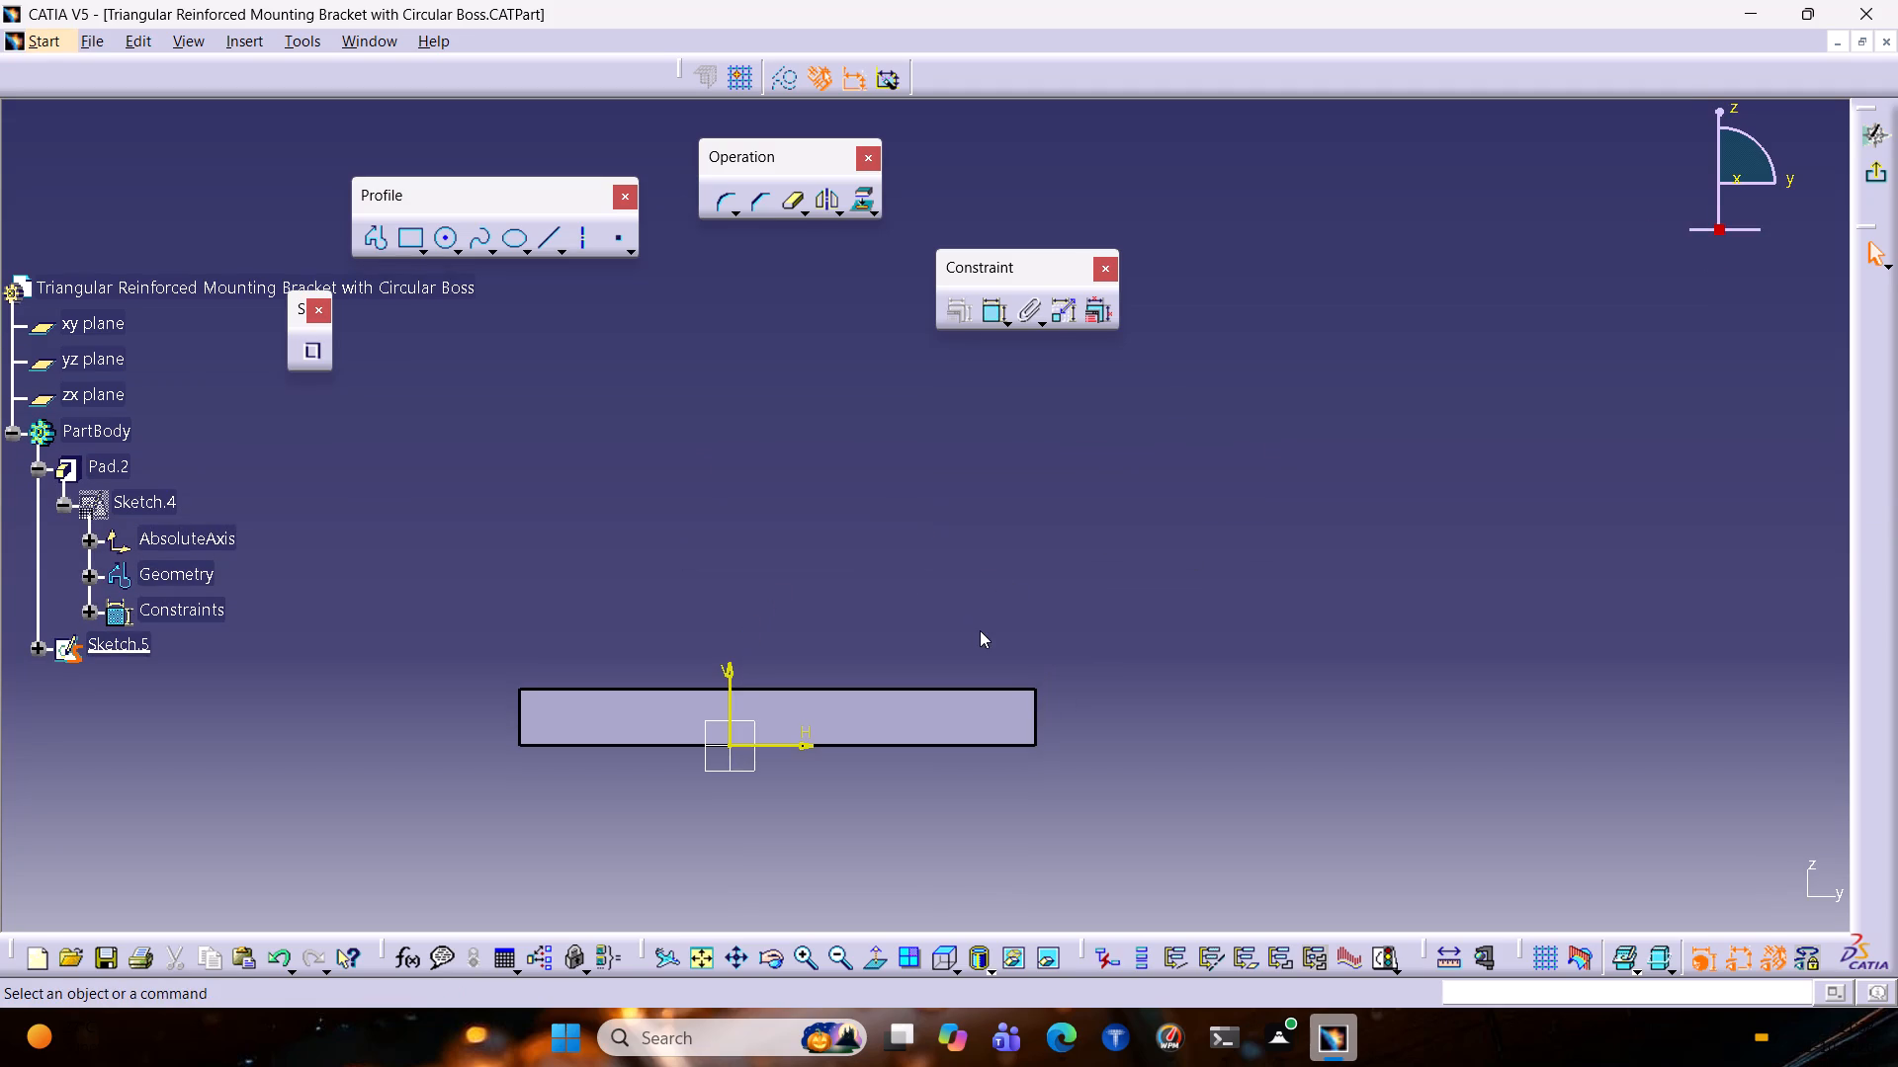
click(869, 690)
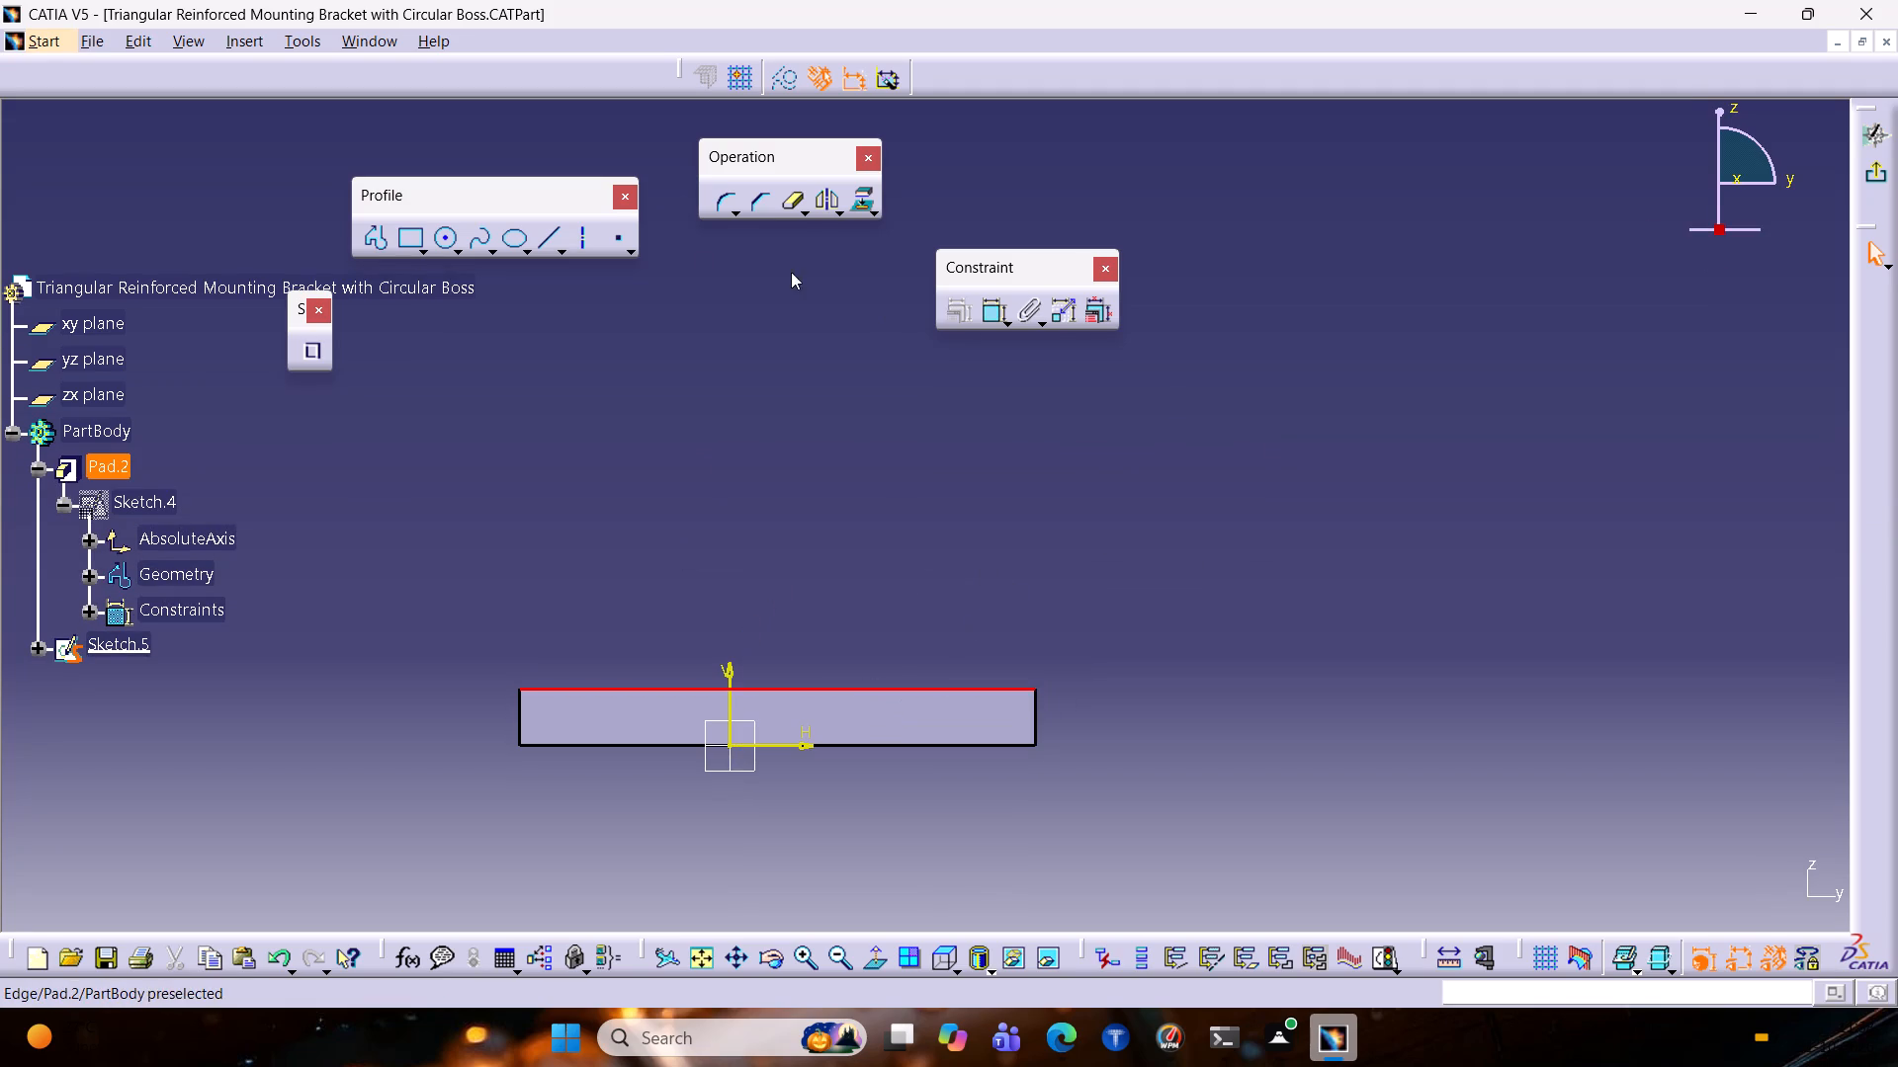
click(861, 206)
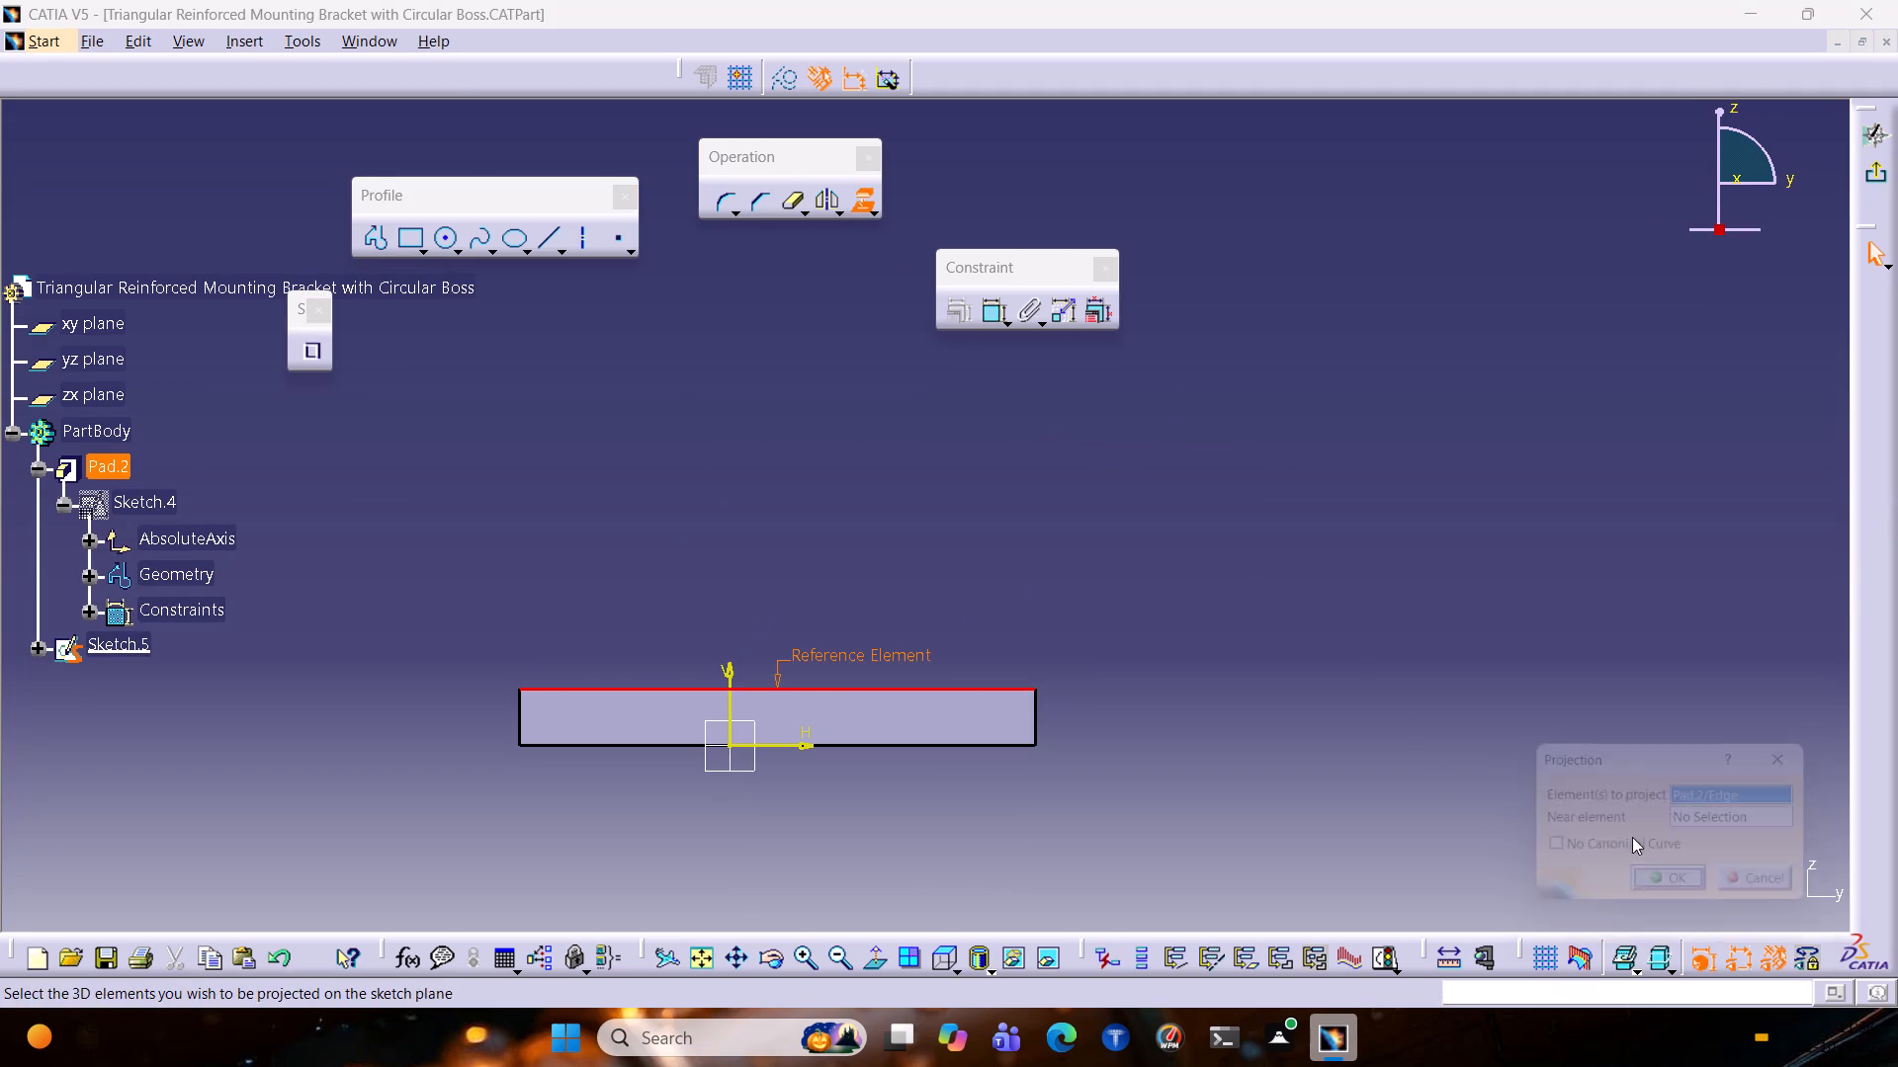
click(1658, 890)
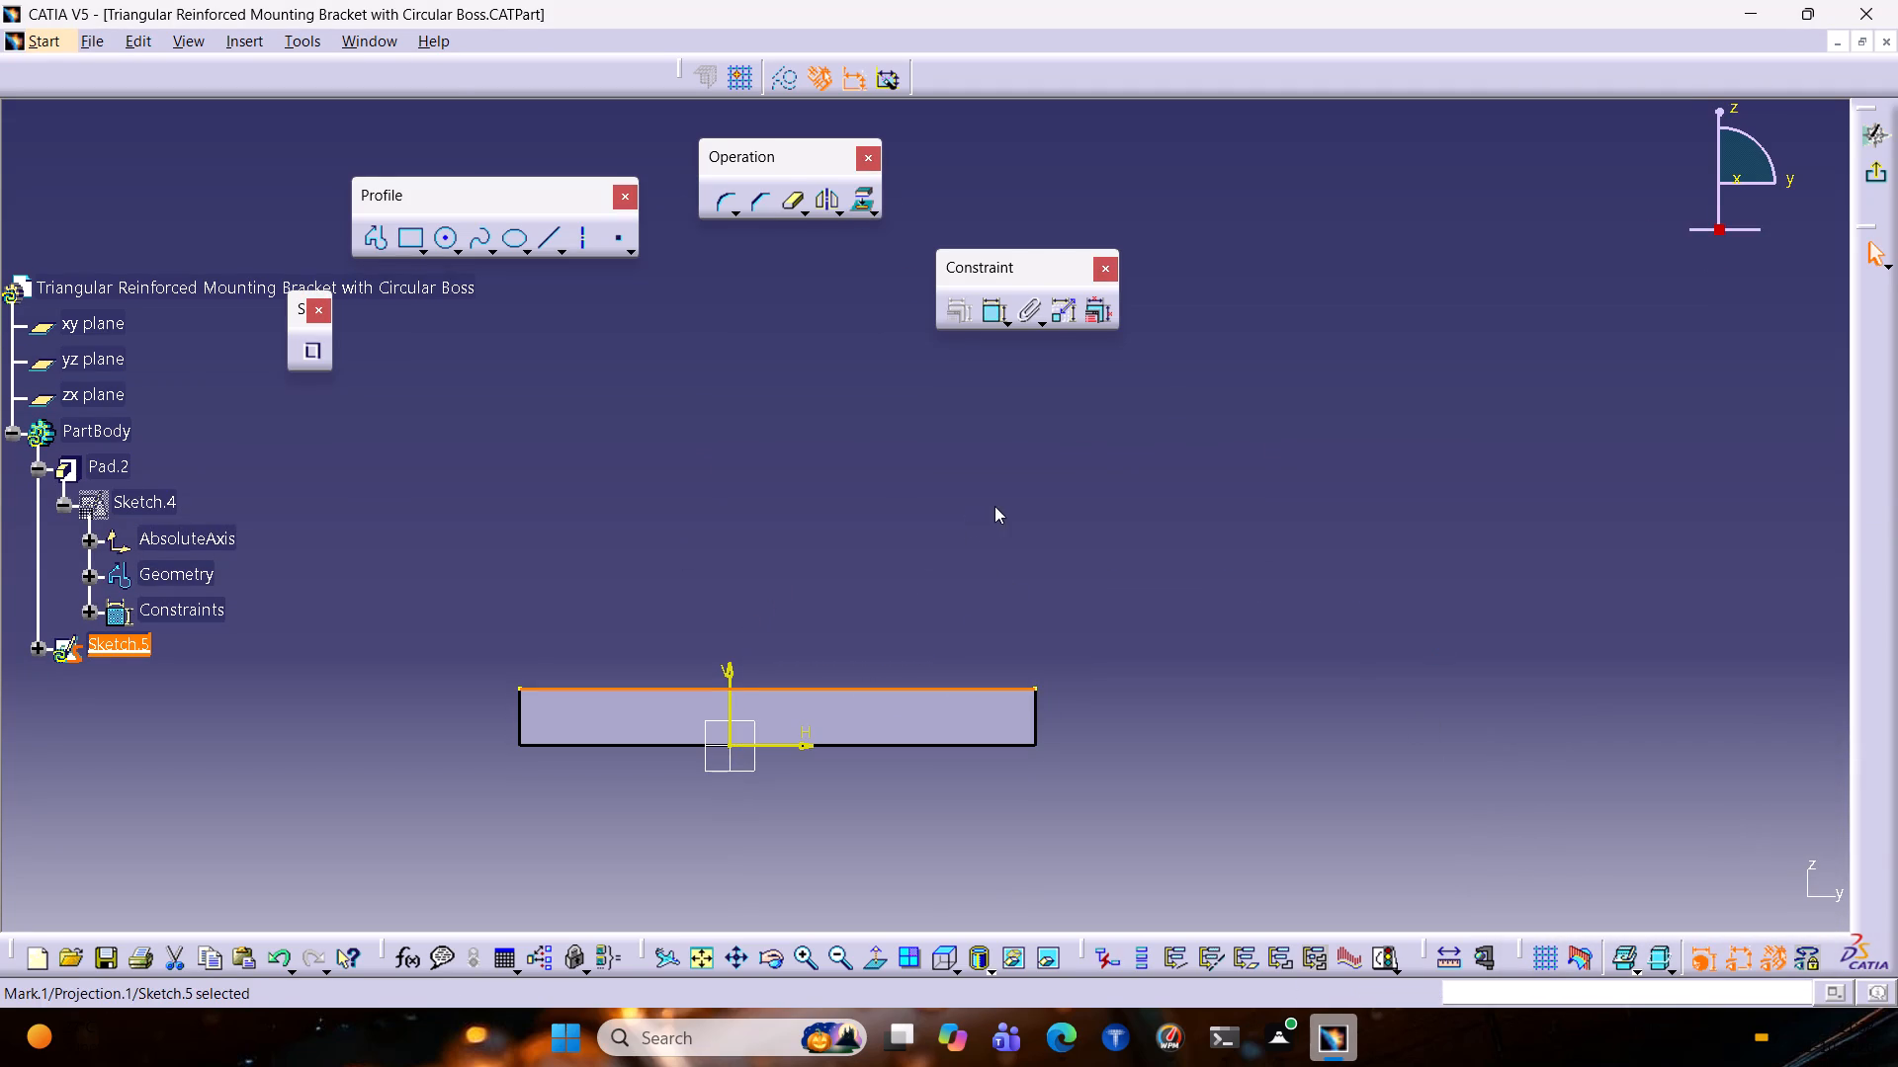
Draw a circle about 22 mm in diameter above the plate's positive-H end, centred at about H 80, V 99.6 mm.
middle_drag(996, 505, 932, 561)
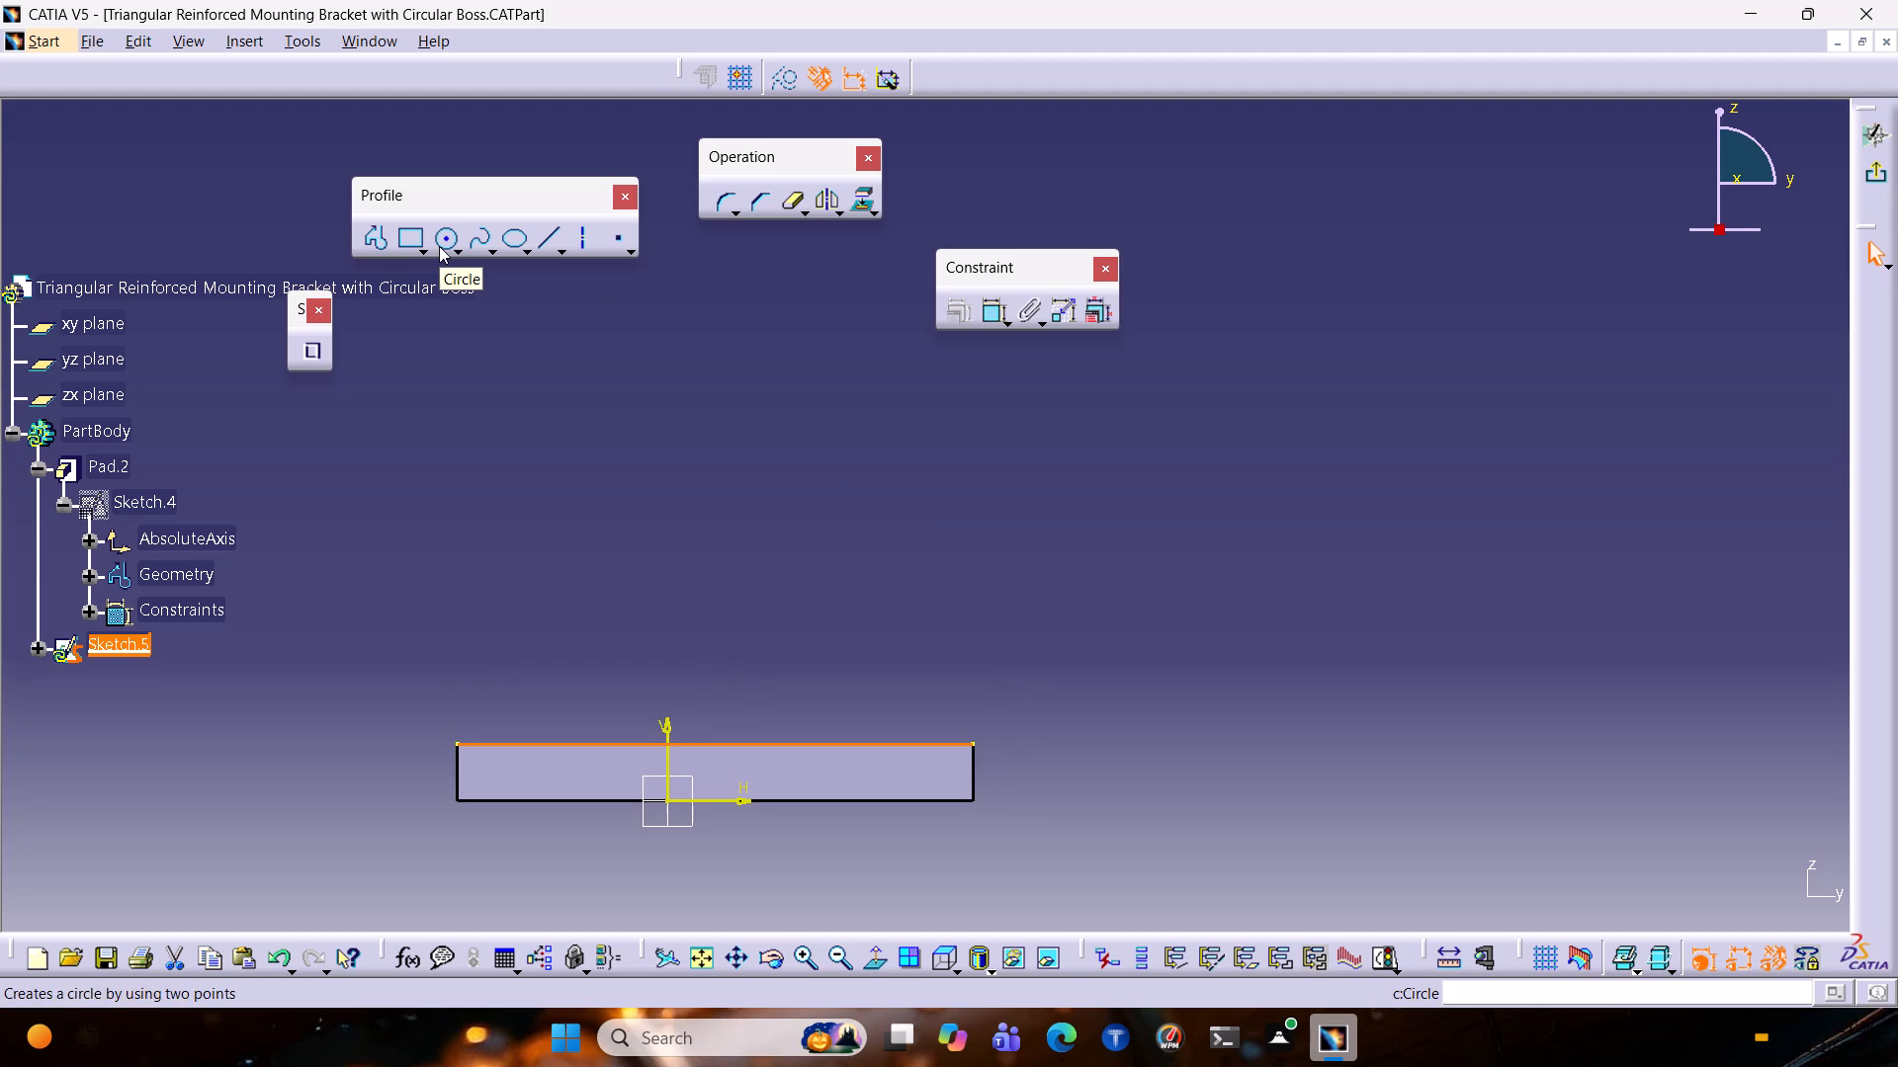
click(443, 238)
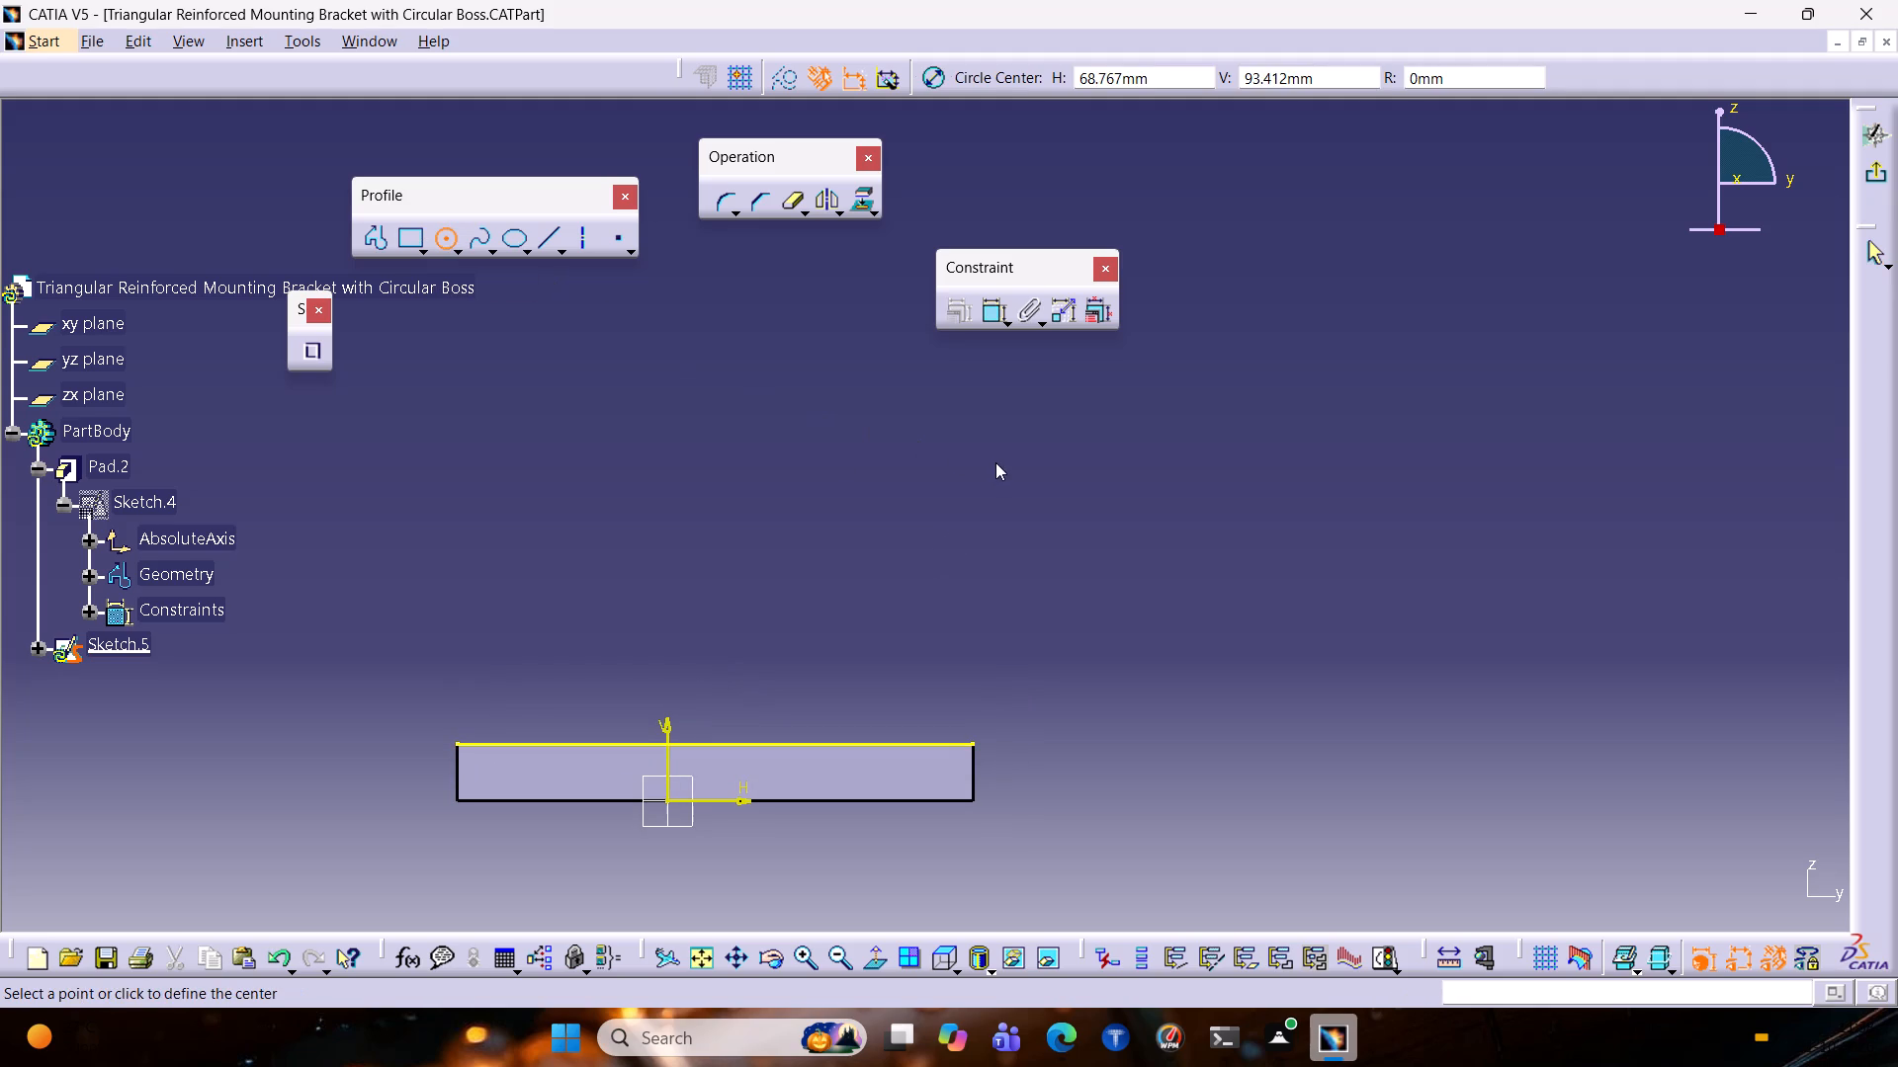
click(971, 421)
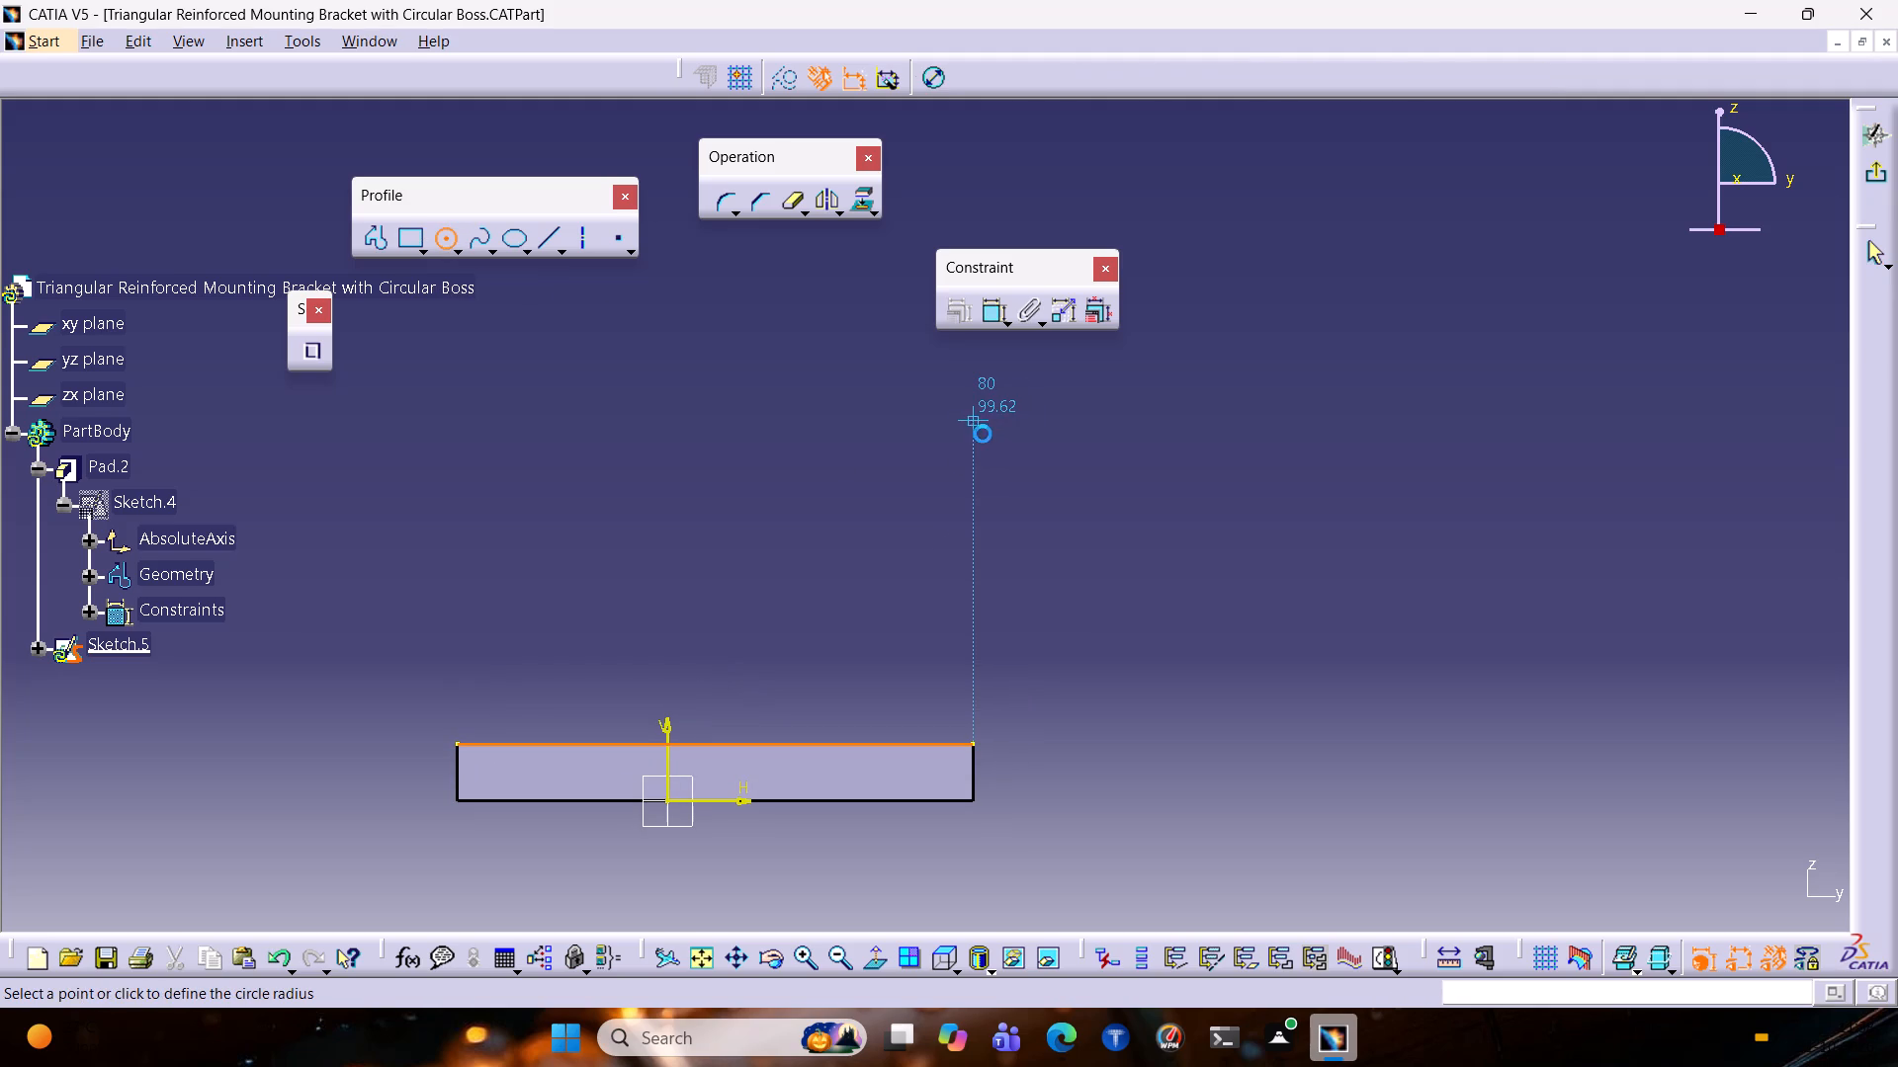
click(991, 461)
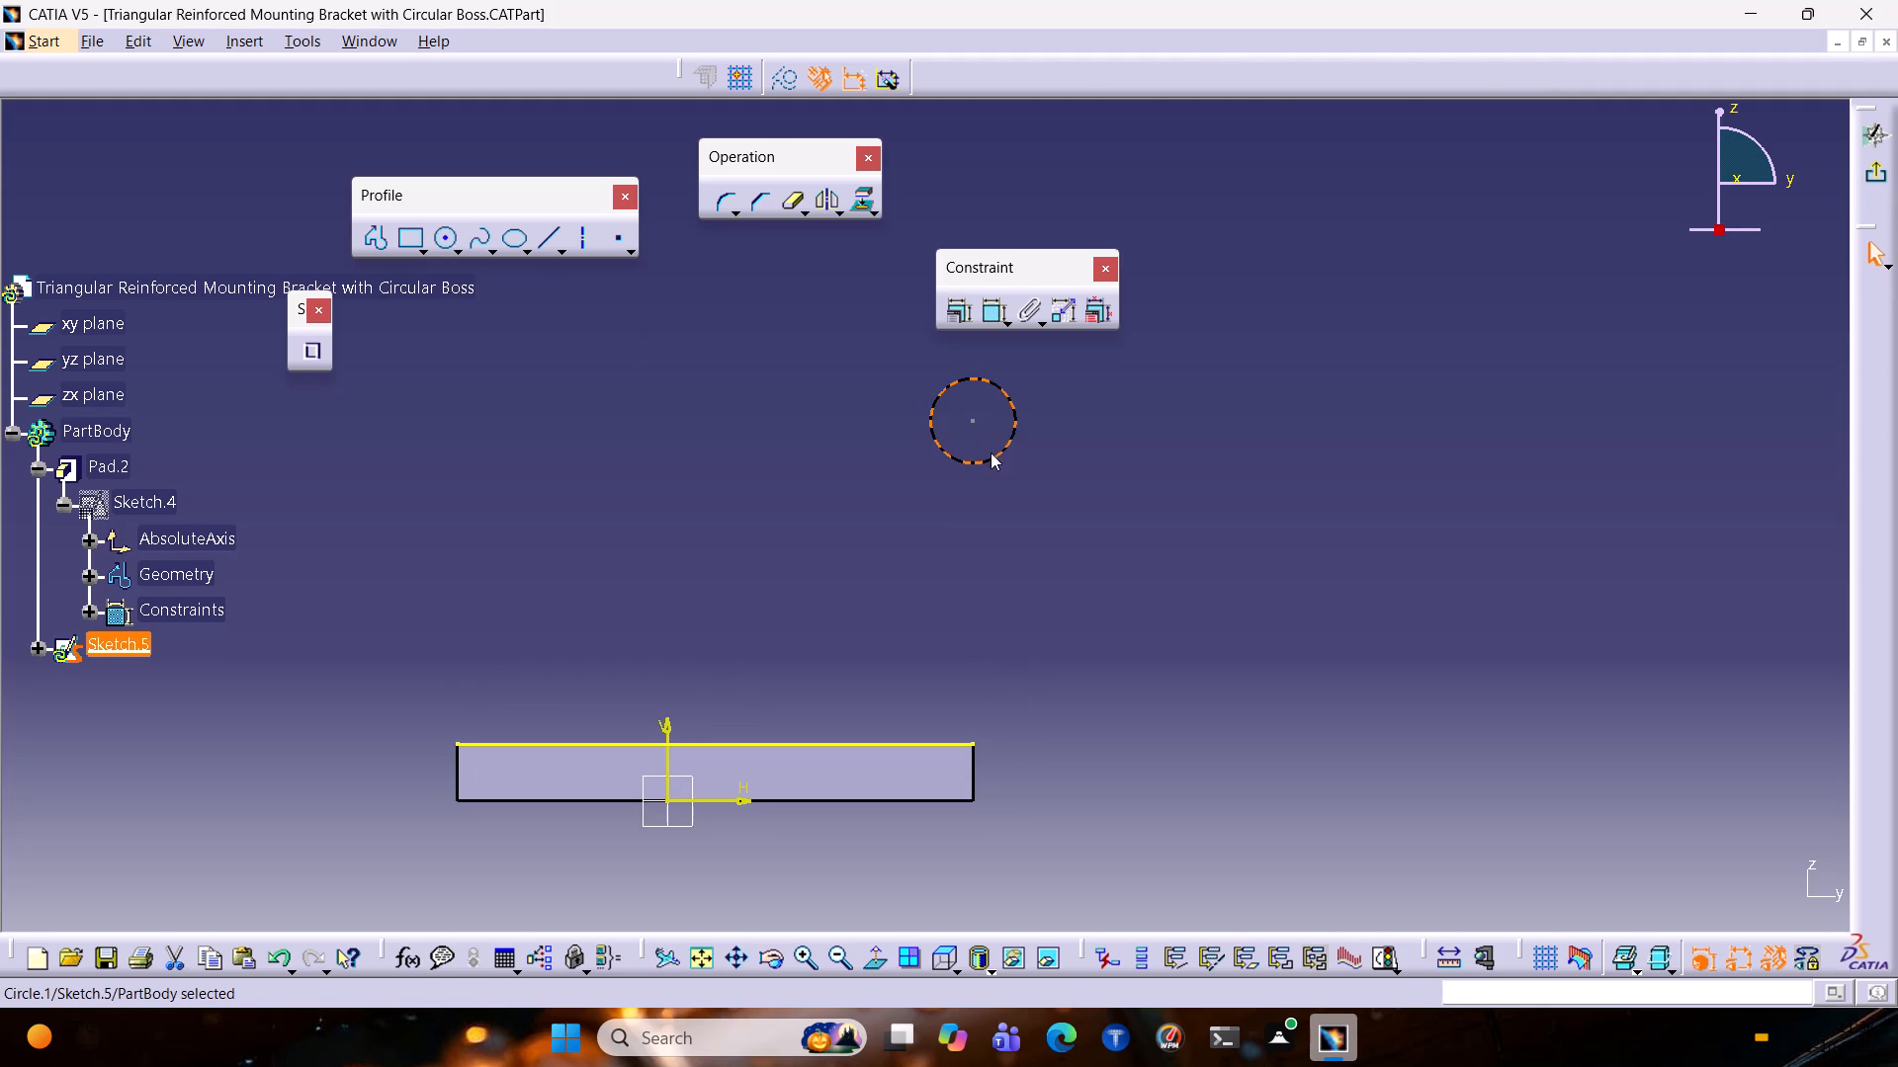
Draw a larger concentric circle about 38 mm in diameter around the first circle.
middle_drag(920, 524, 818, 612)
click(441, 249)
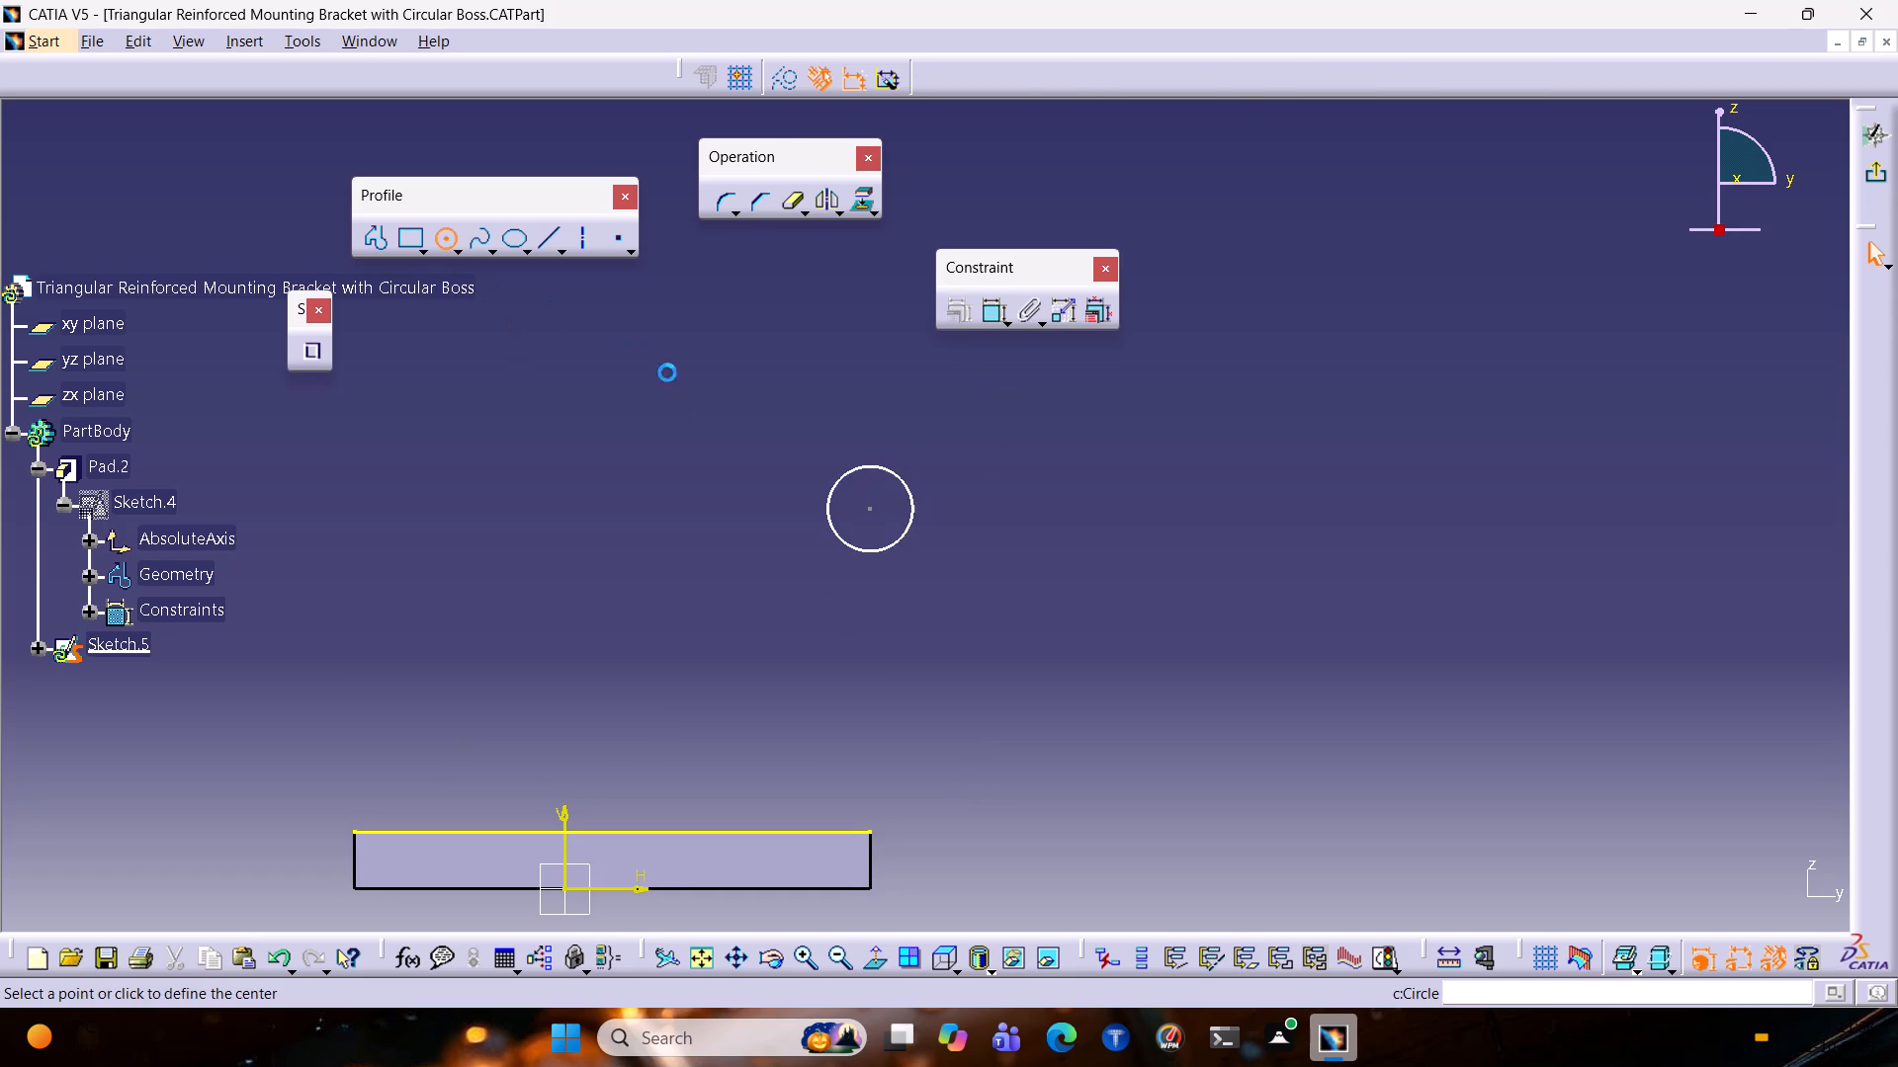
click(868, 511)
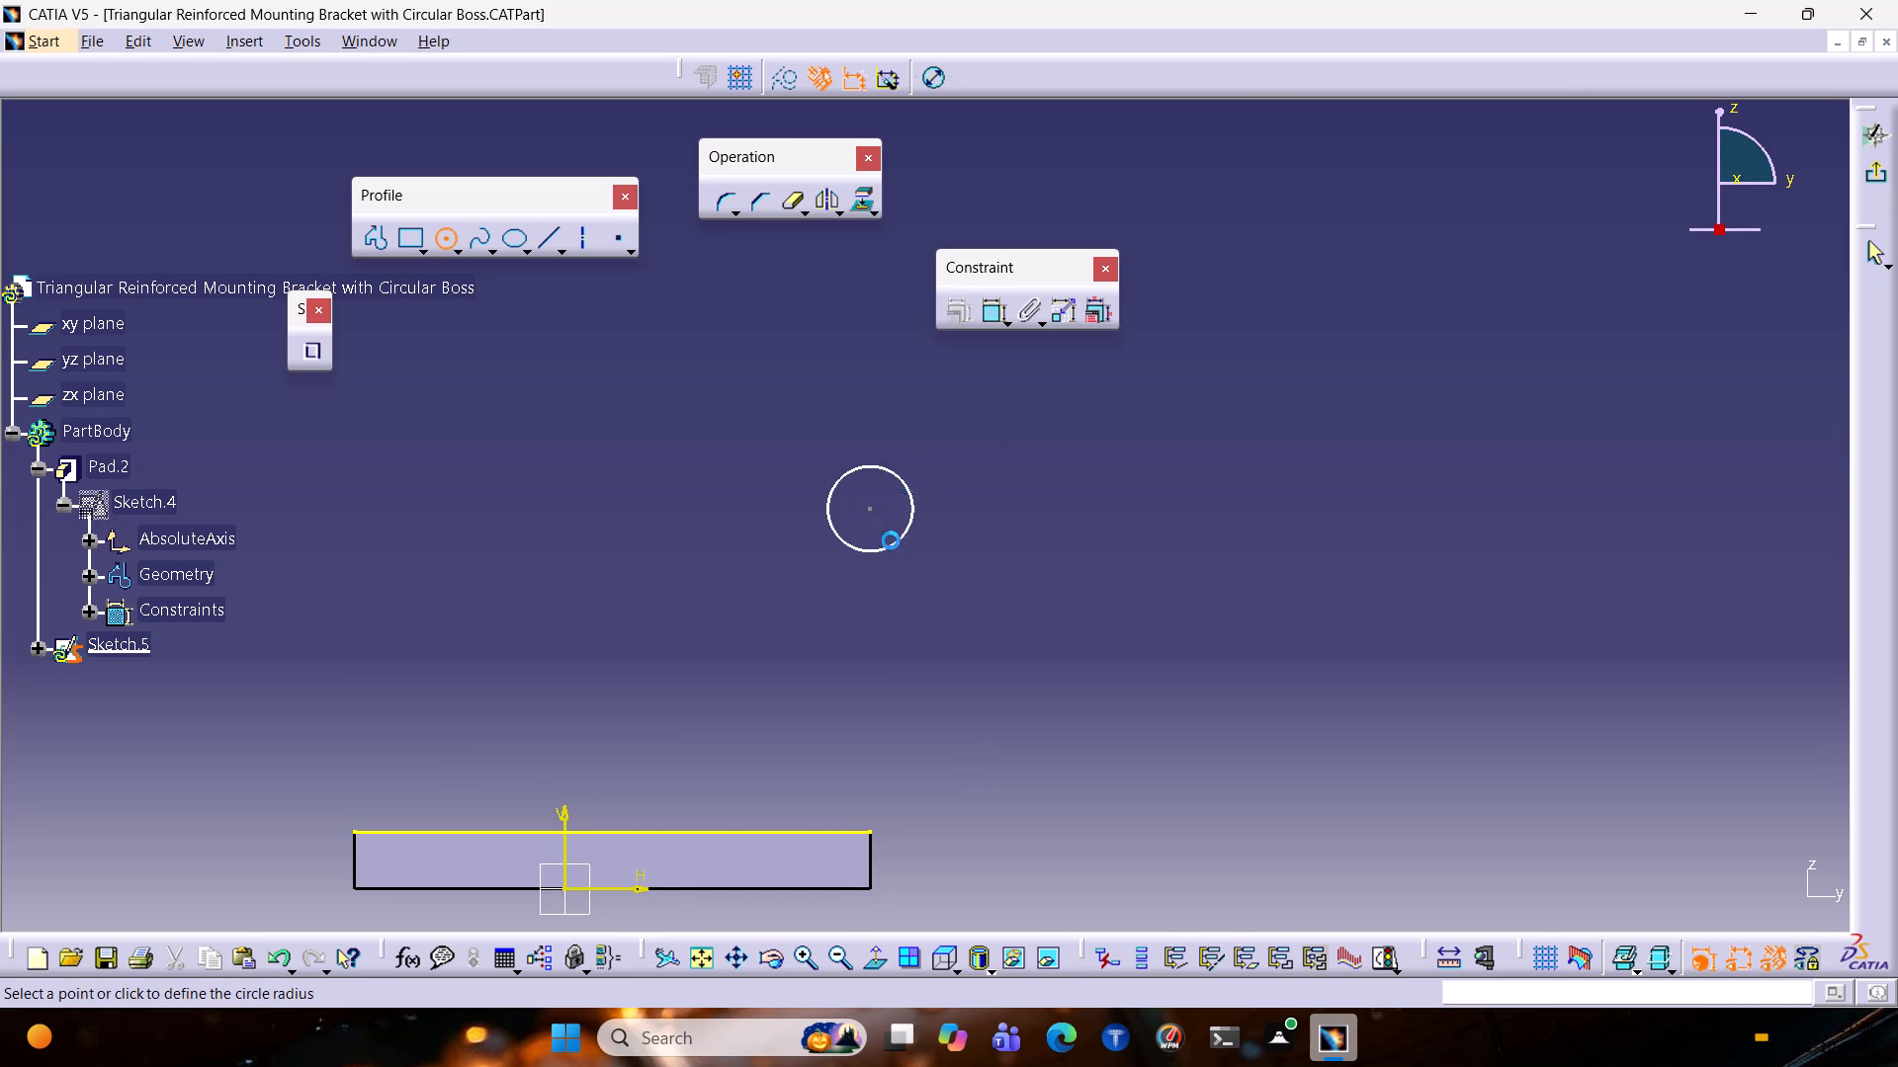
click(900, 575)
Dimension the inner circle's diameter and set it to 20 mm.
click(912, 522)
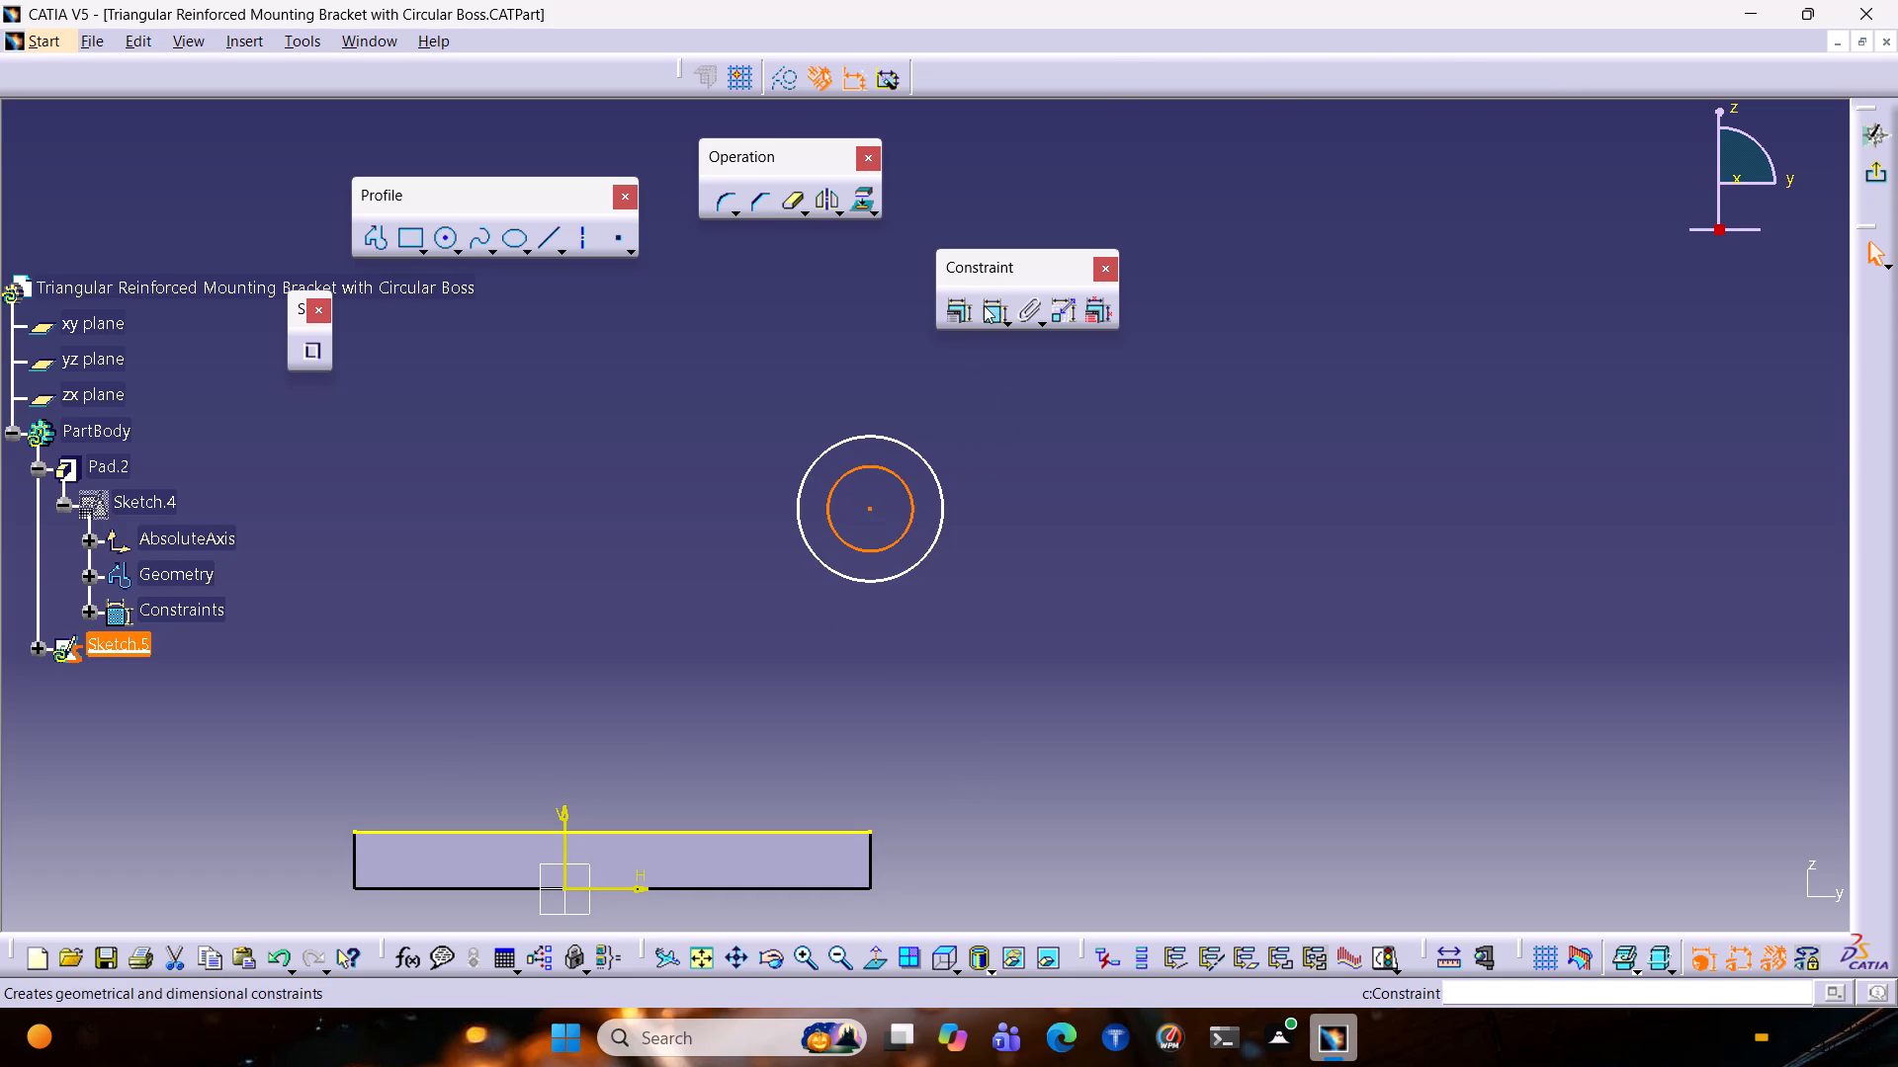
click(983, 317)
click(978, 576)
double_click(980, 569)
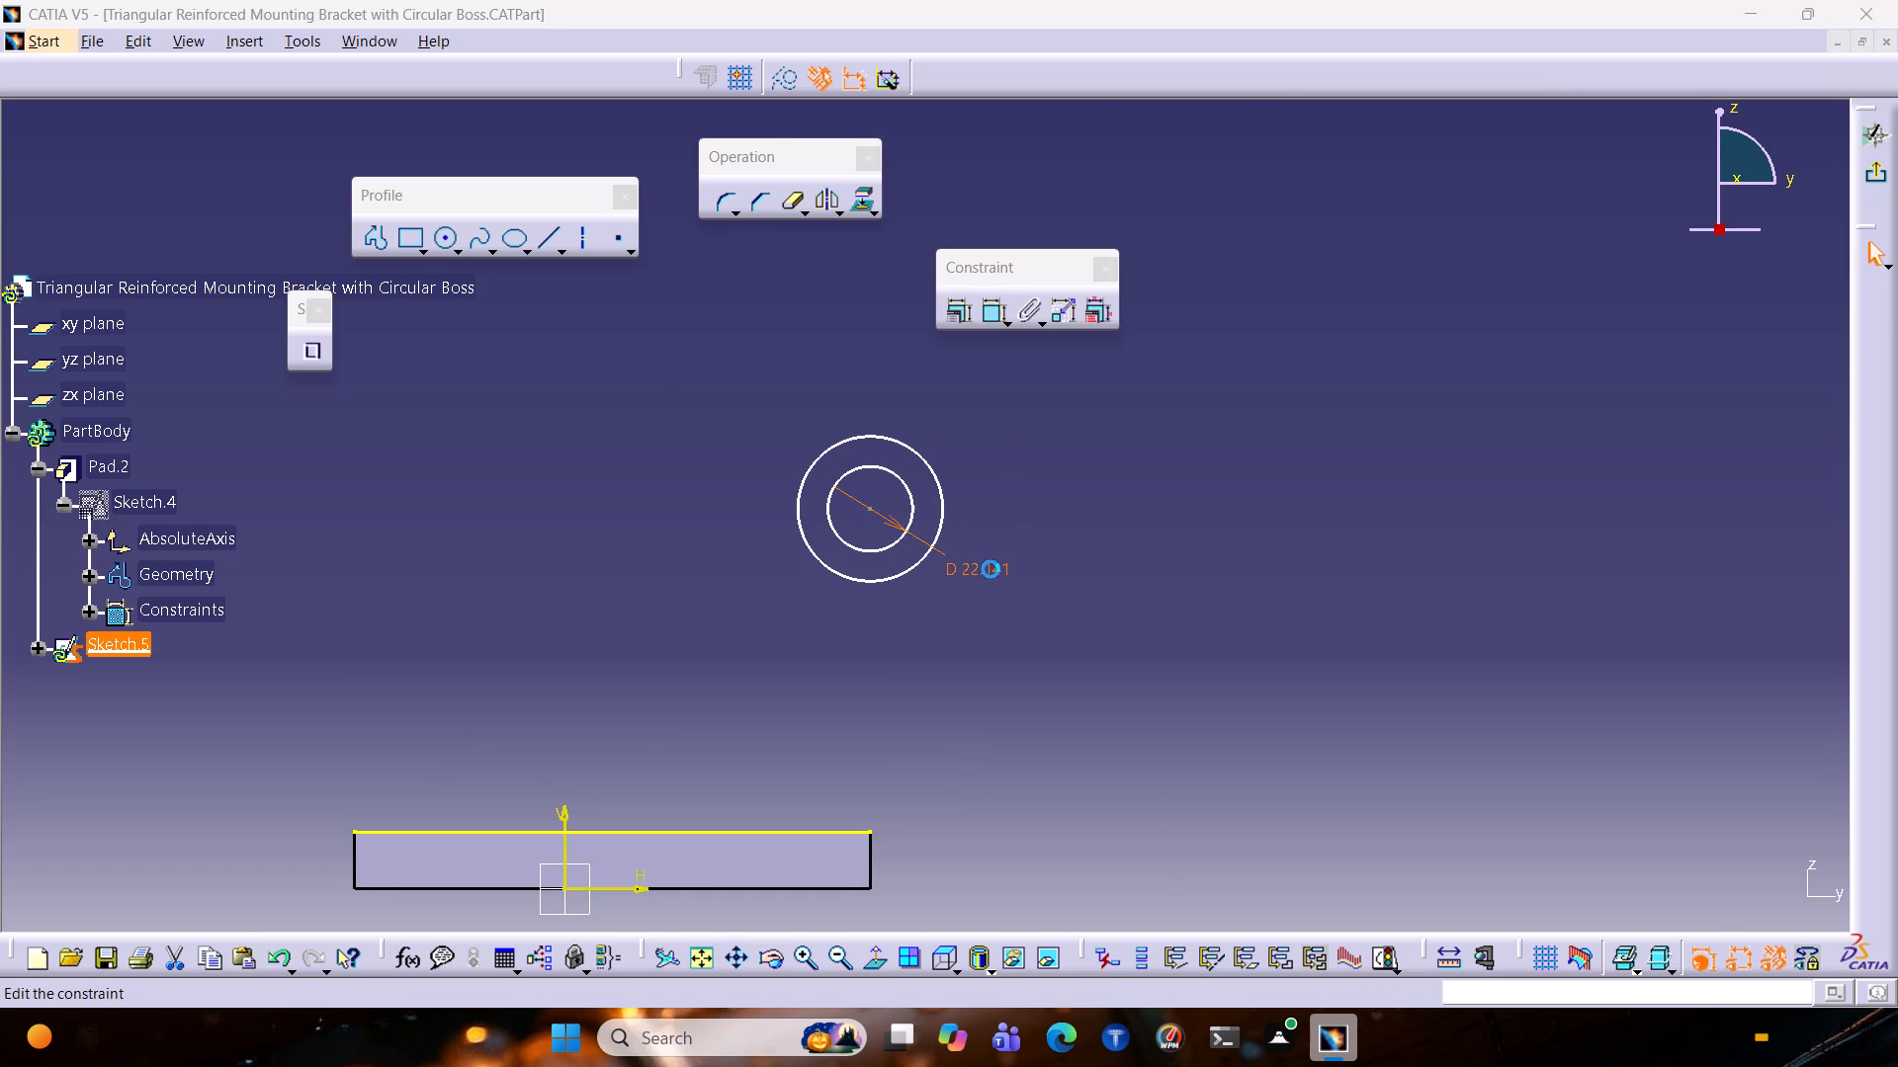
text(20)
key(Return)
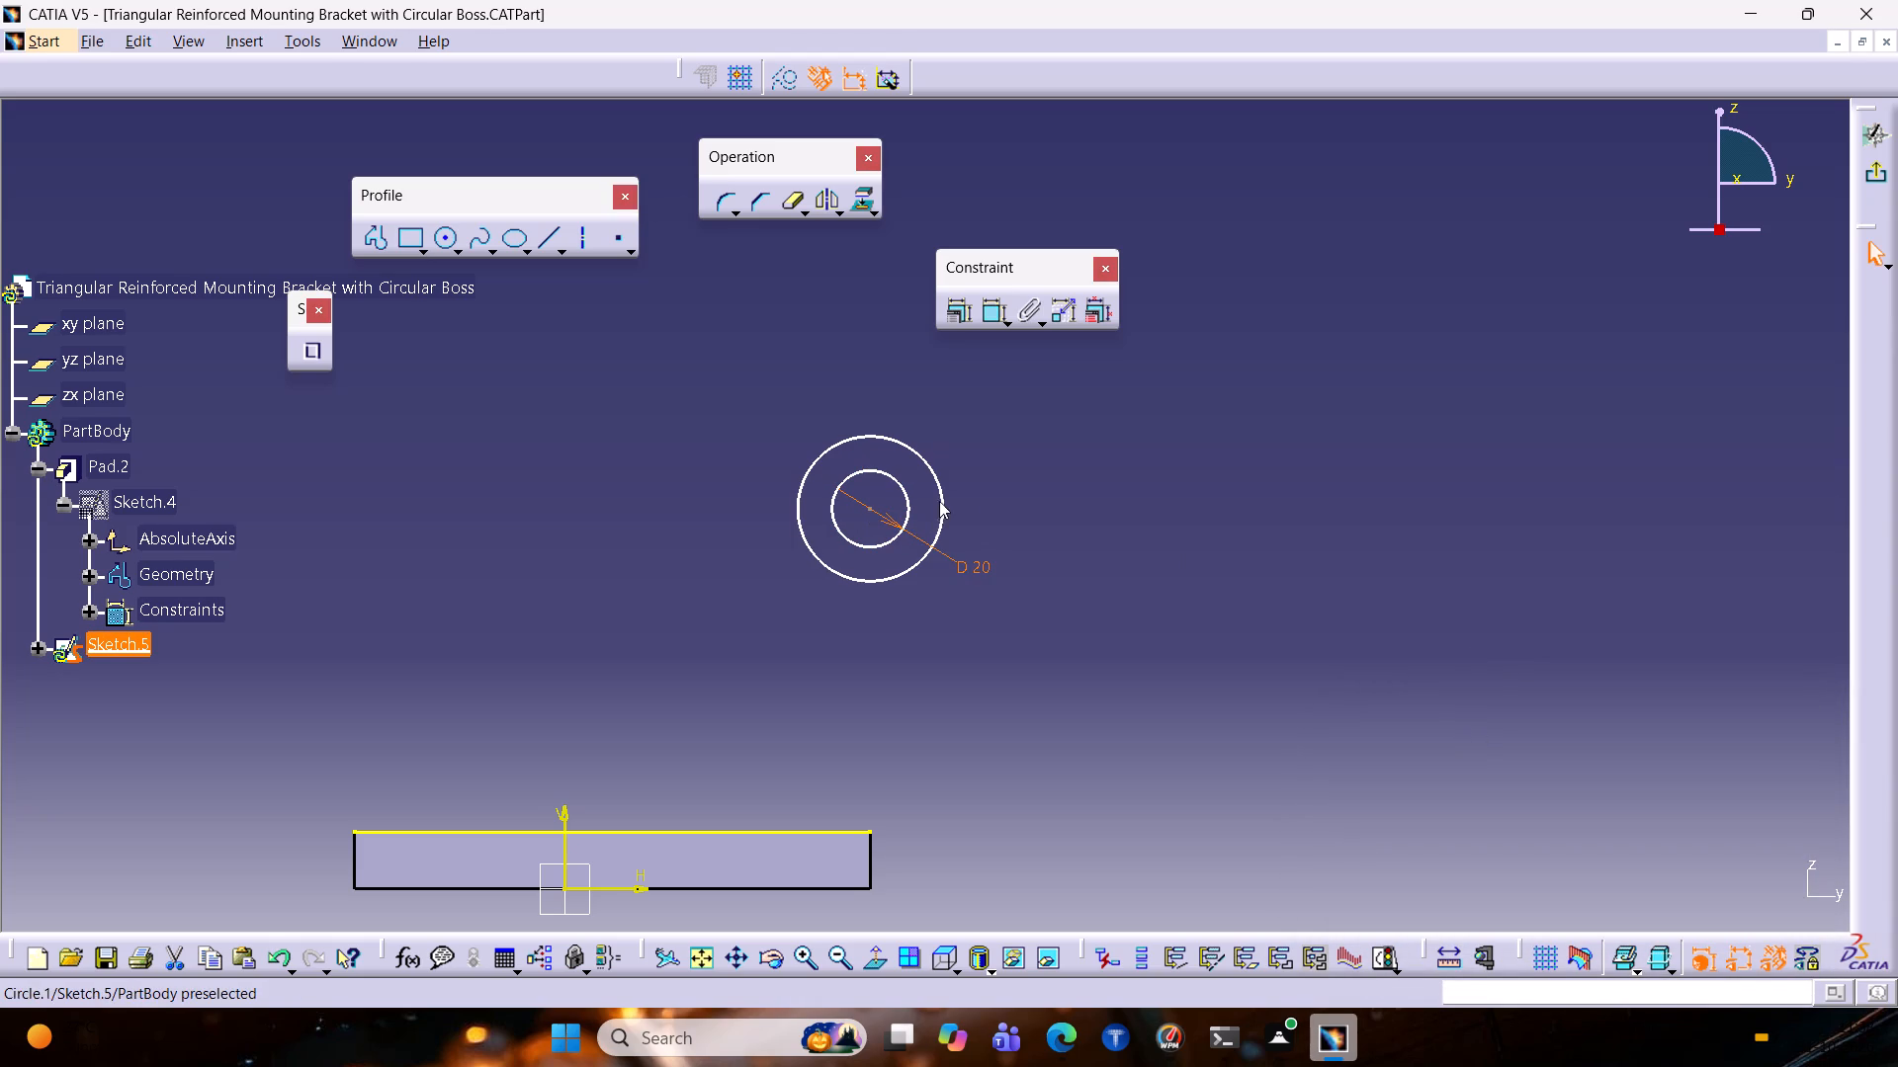
Dimension the outer circle's diameter and set it to 40 mm.
click(940, 499)
click(986, 309)
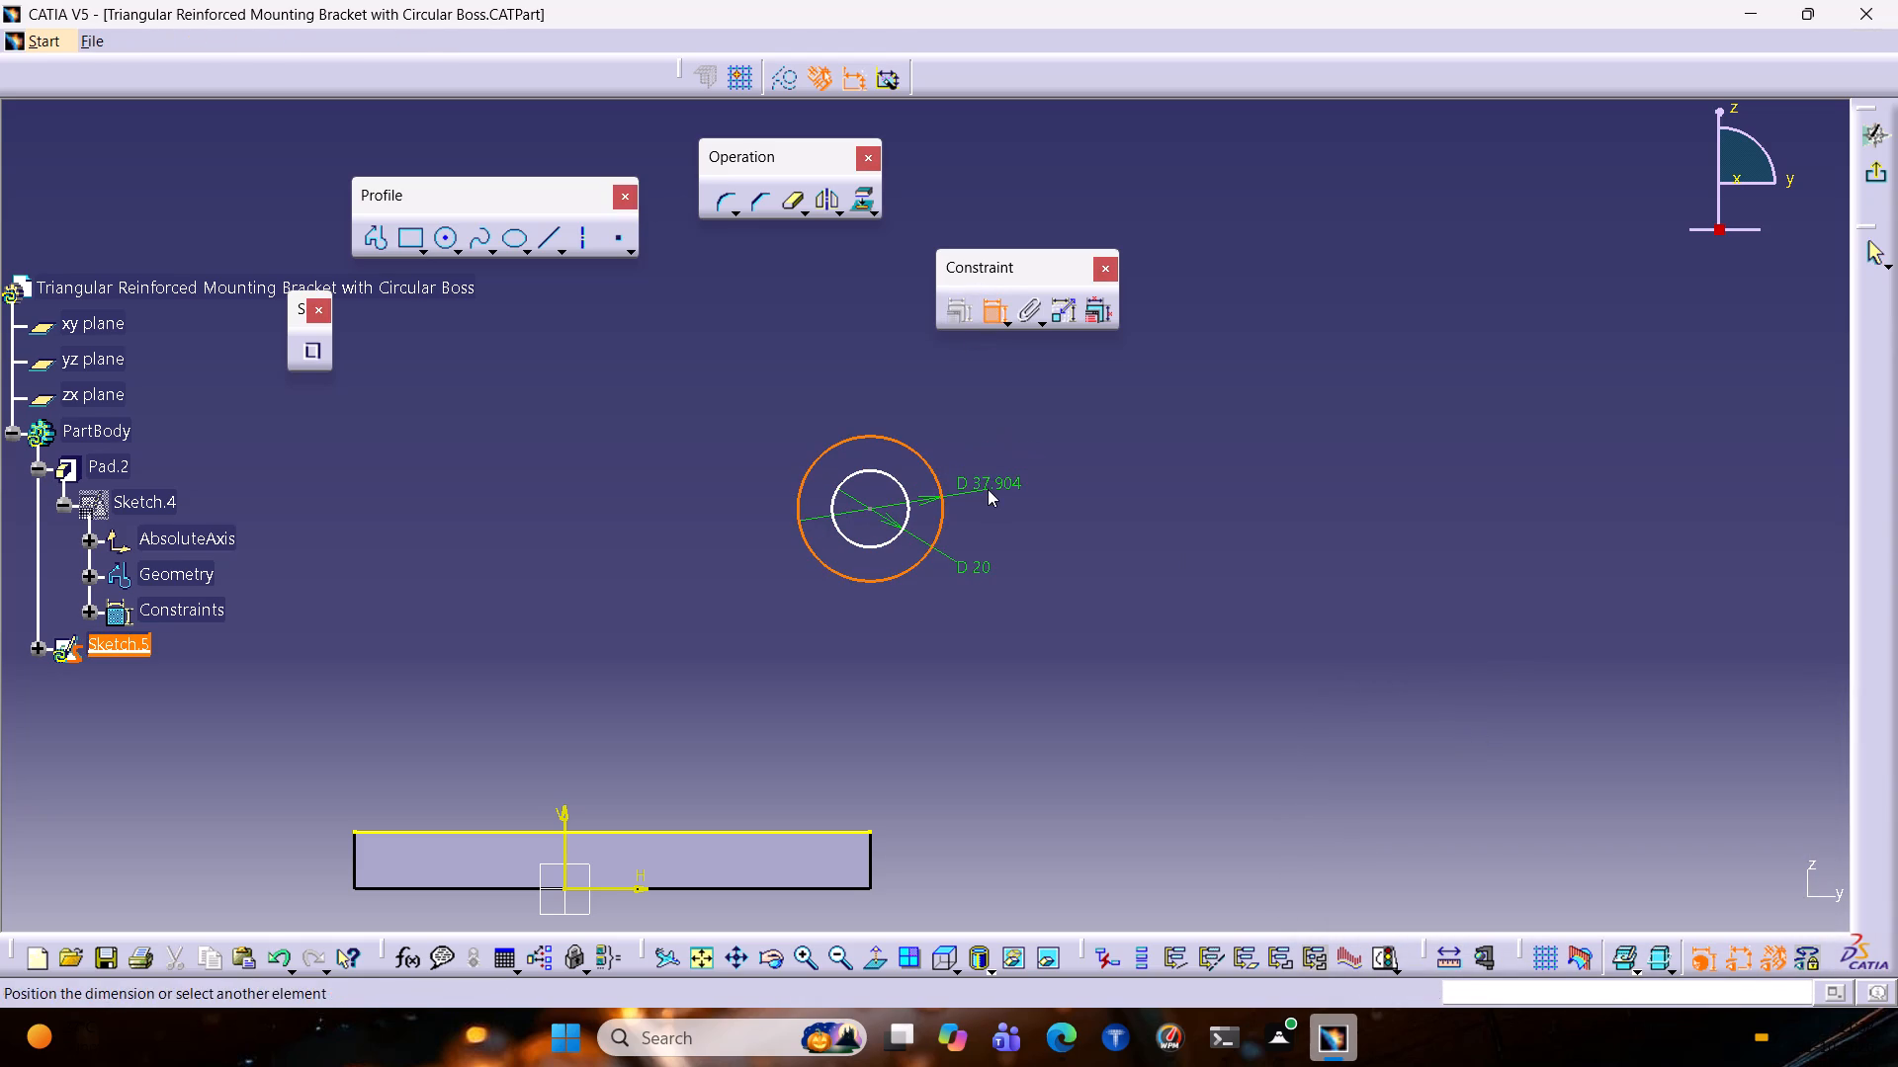
click(988, 489)
double_click(992, 486)
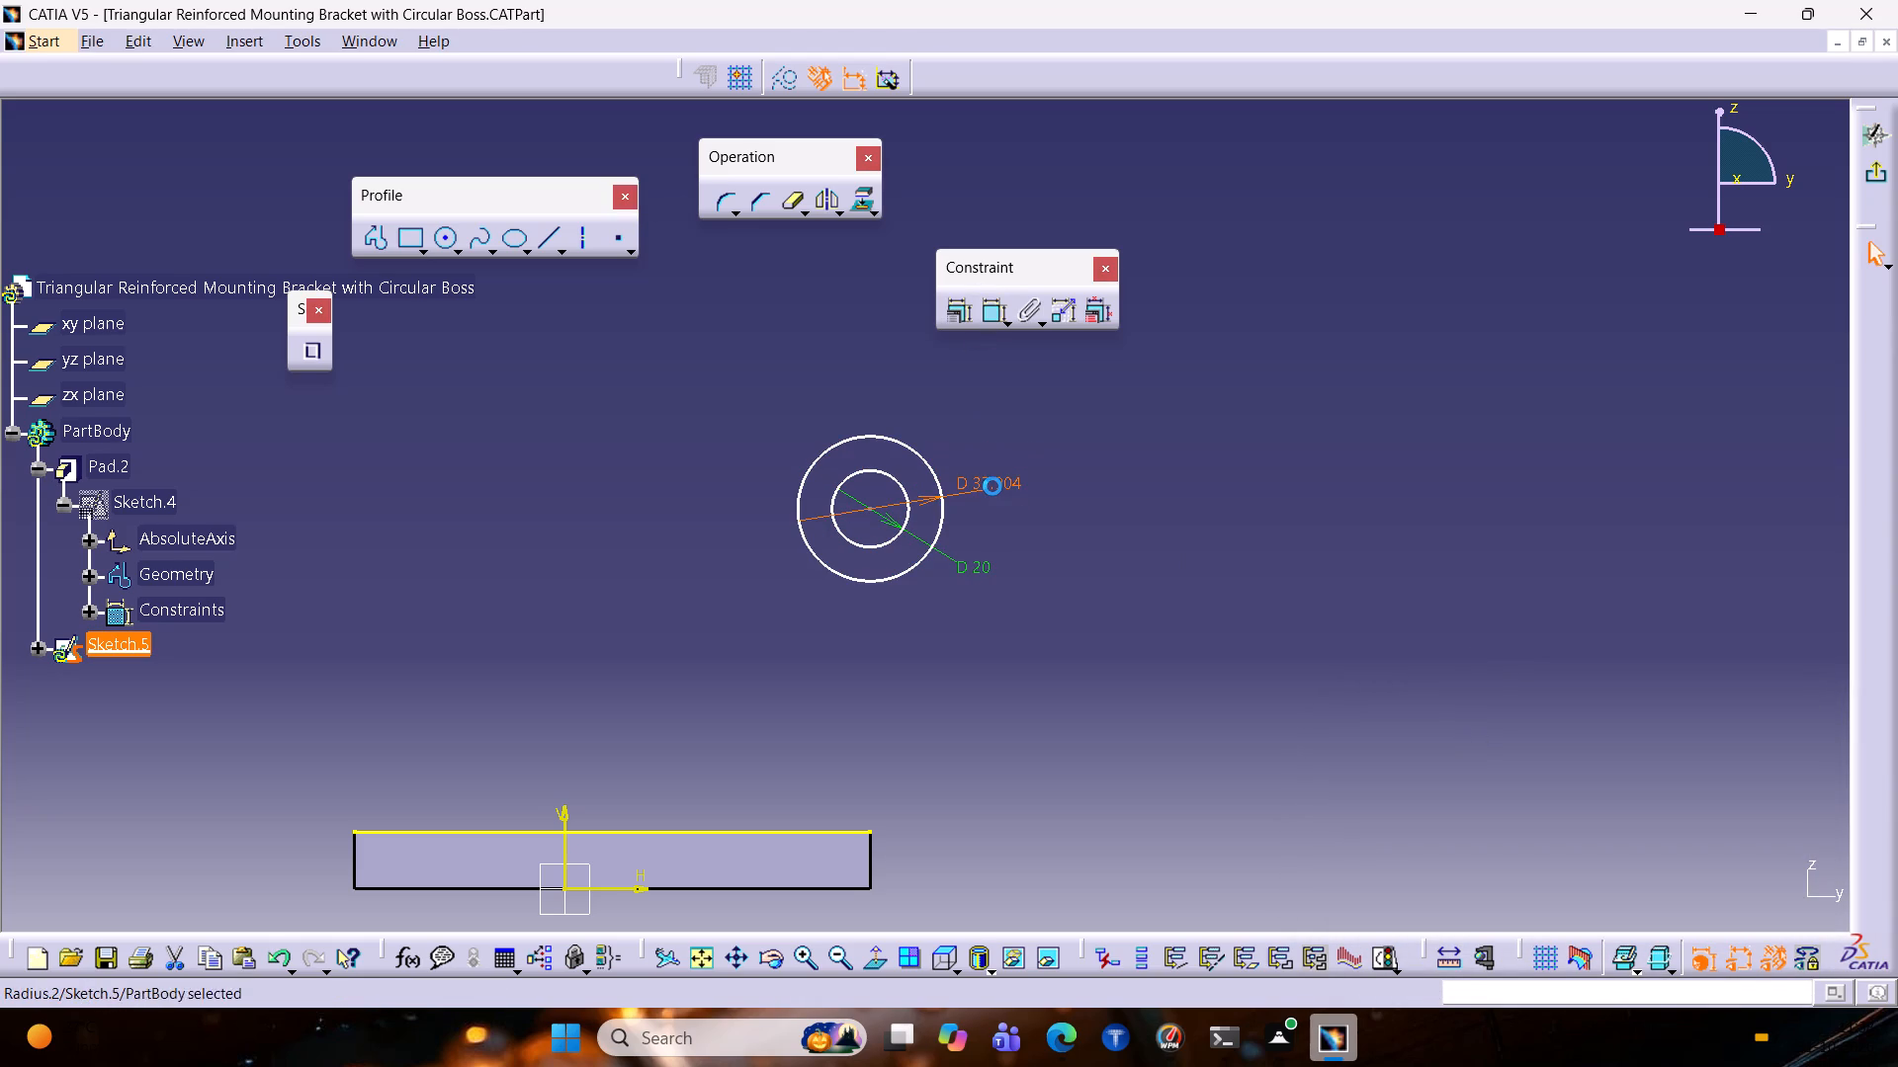
text(40)
key(Return)
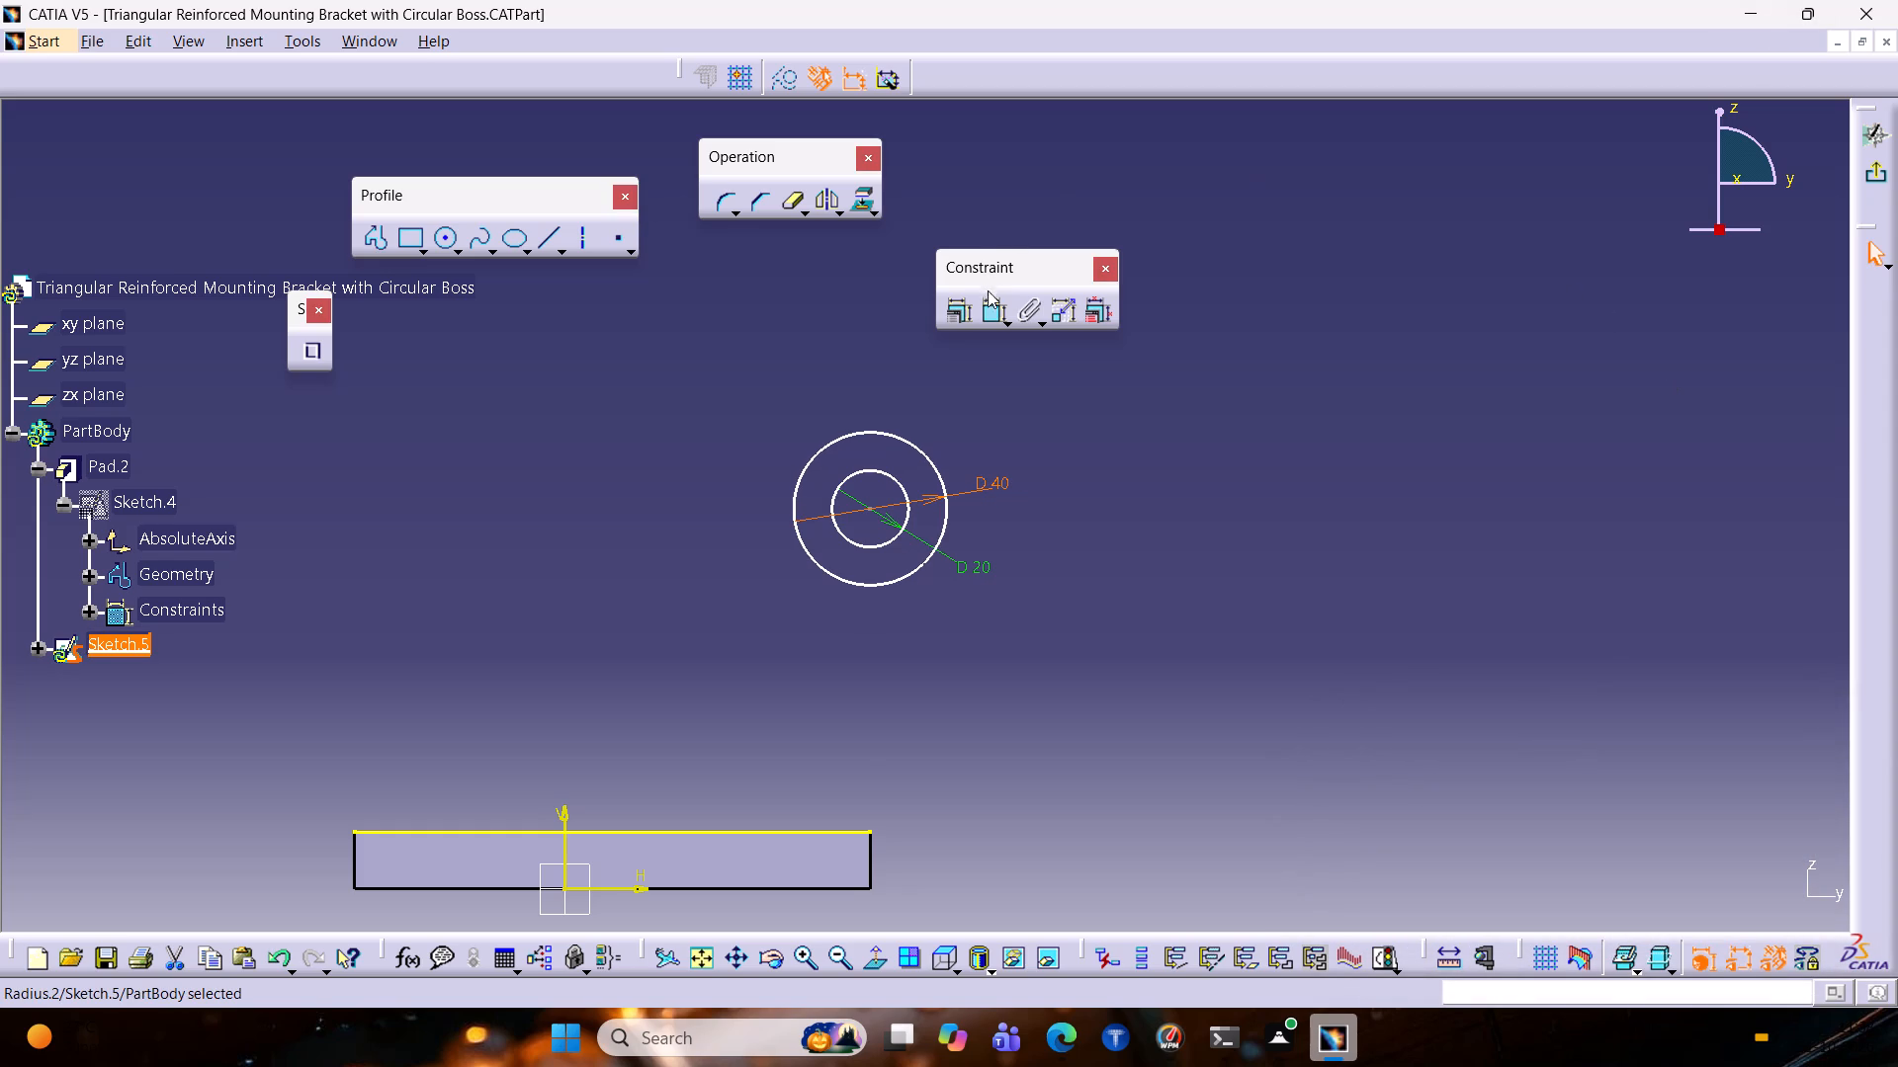
Dimension the height of the circles' centre above the plate's bottom edge and set it to 60 mm.
click(986, 317)
click(857, 889)
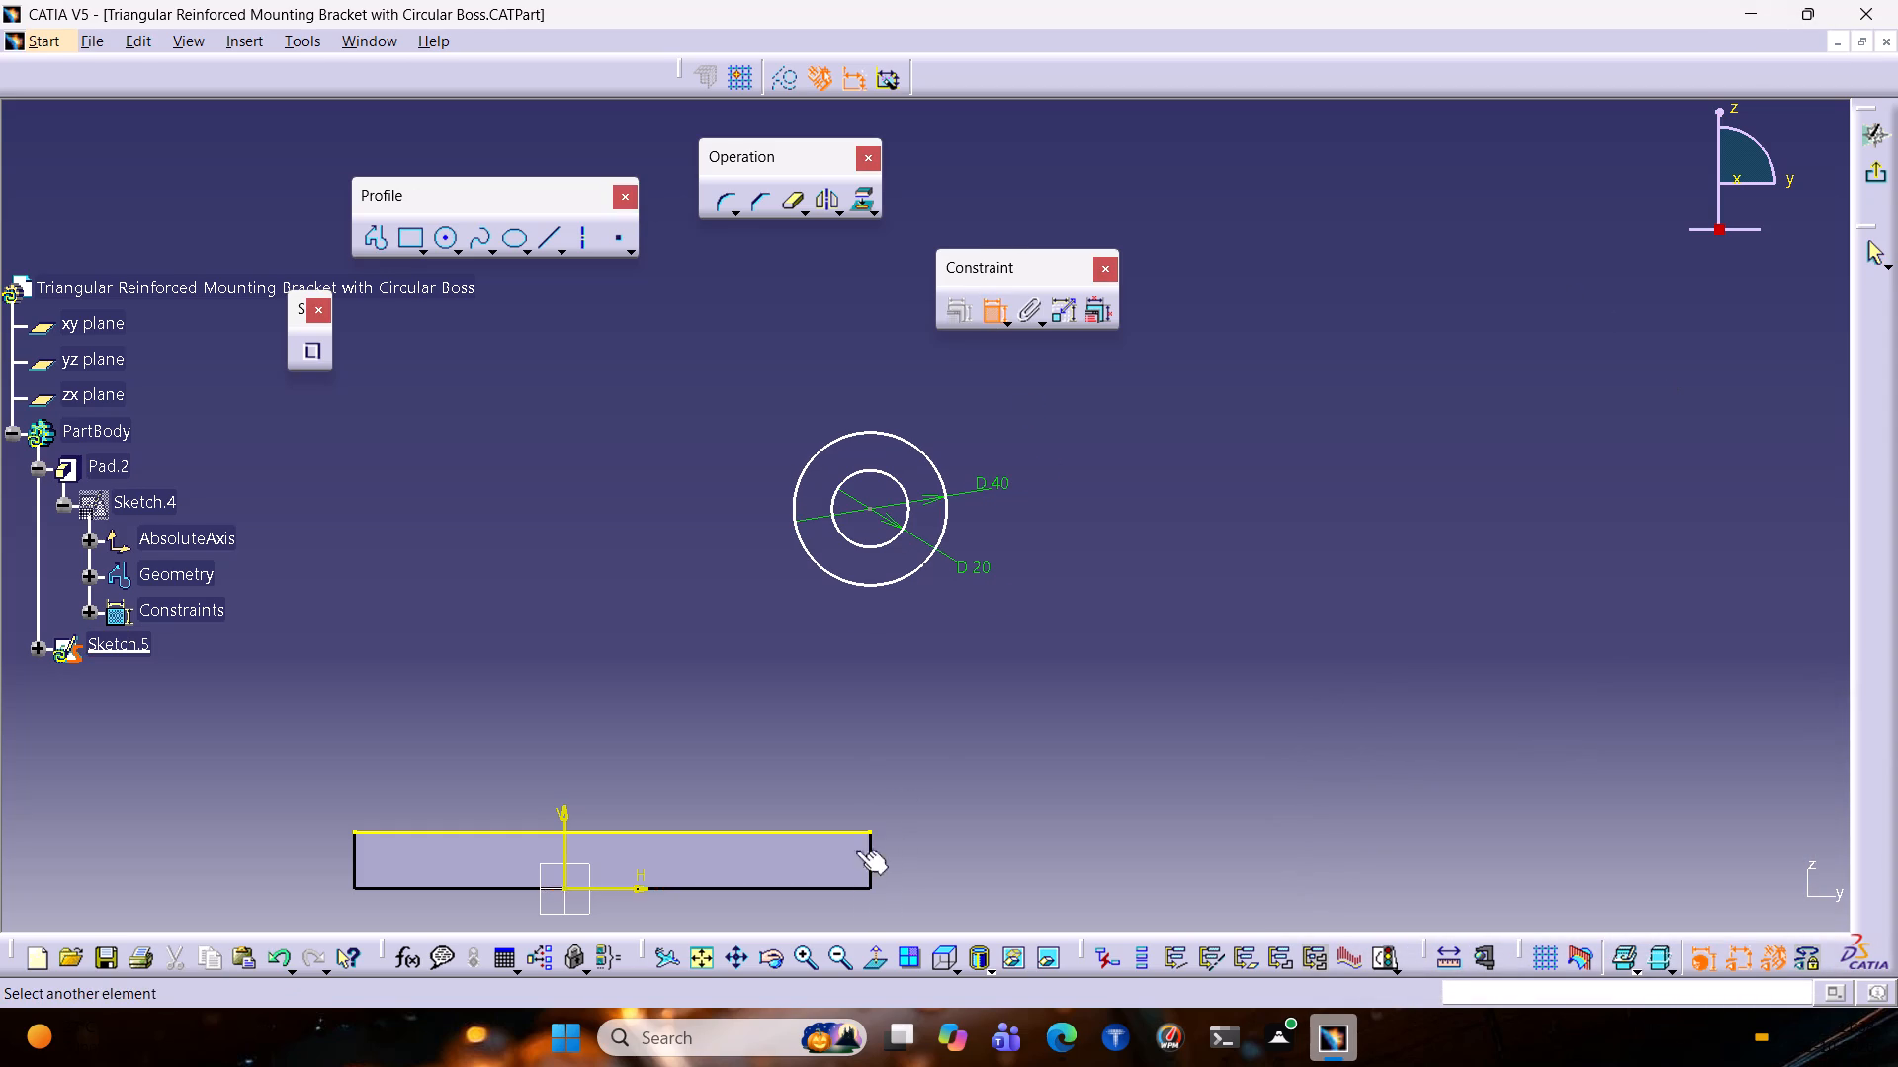
click(869, 508)
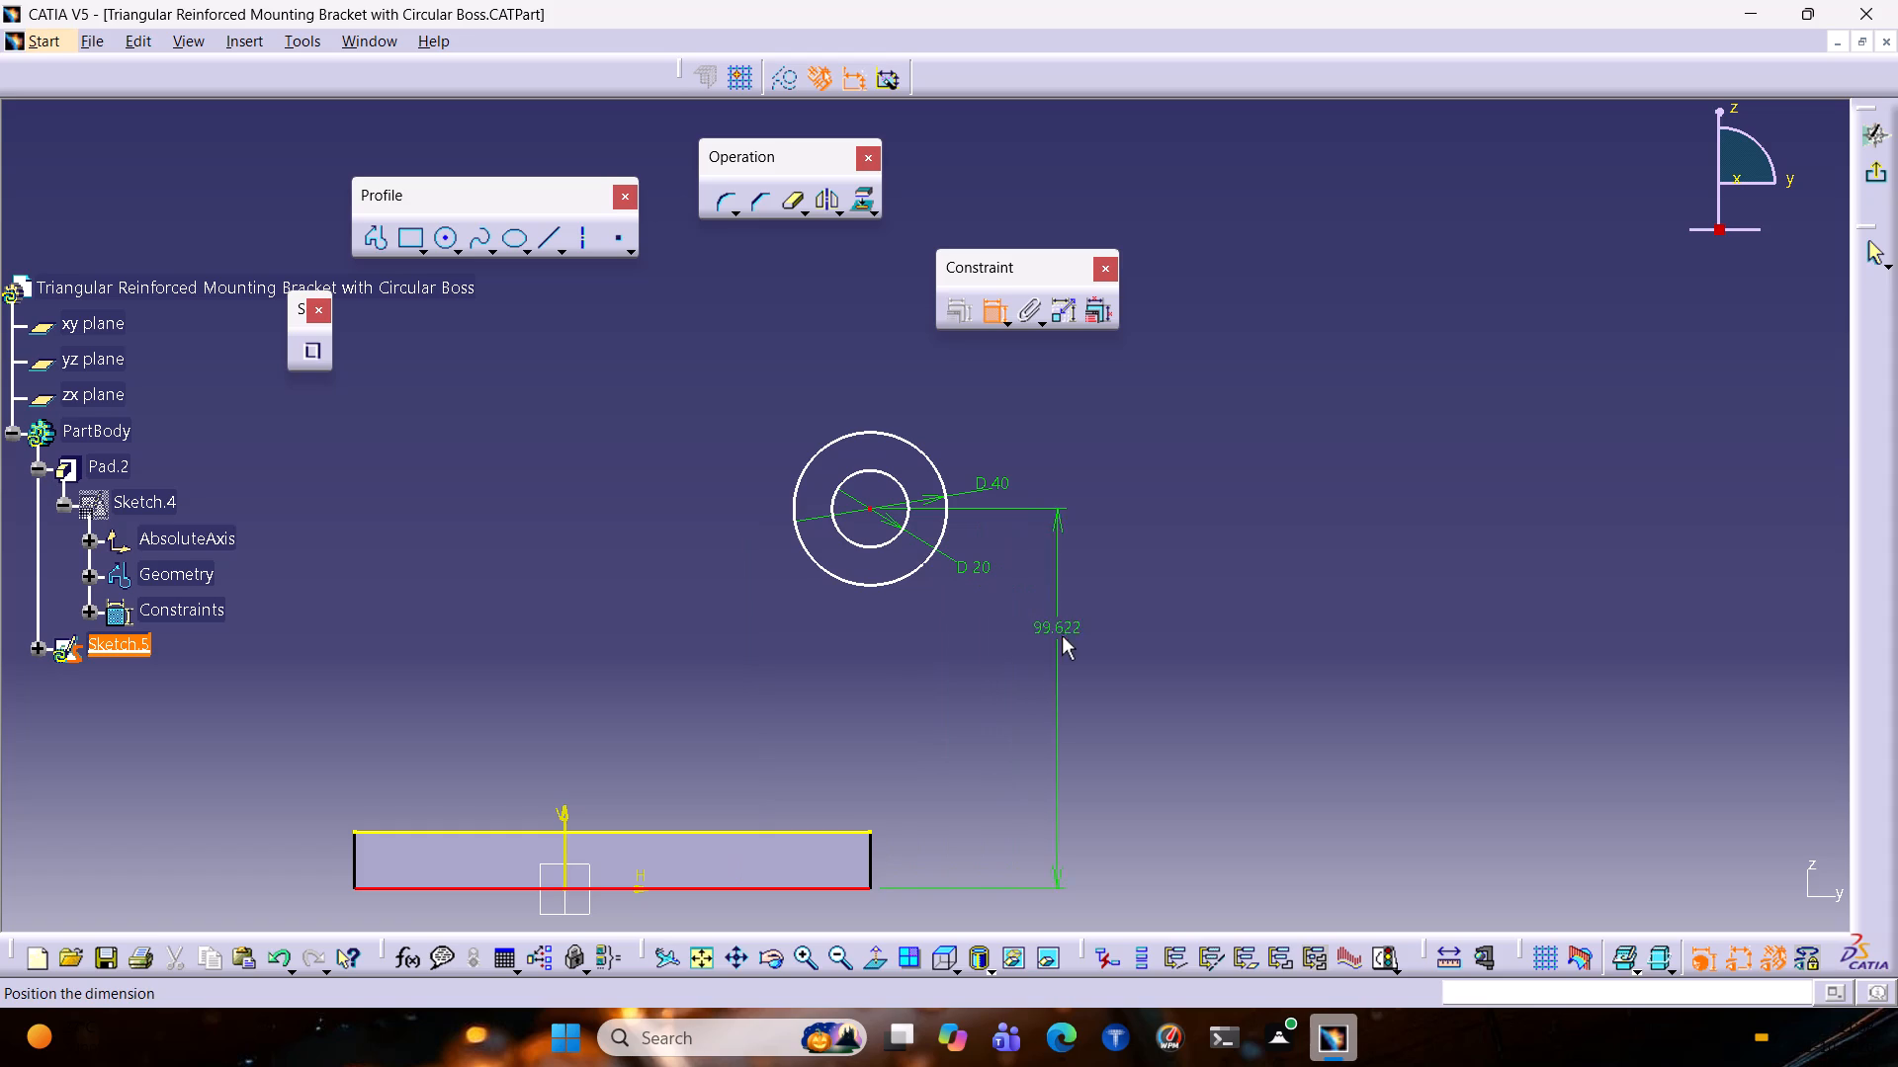
click(1066, 641)
double_click(1064, 636)
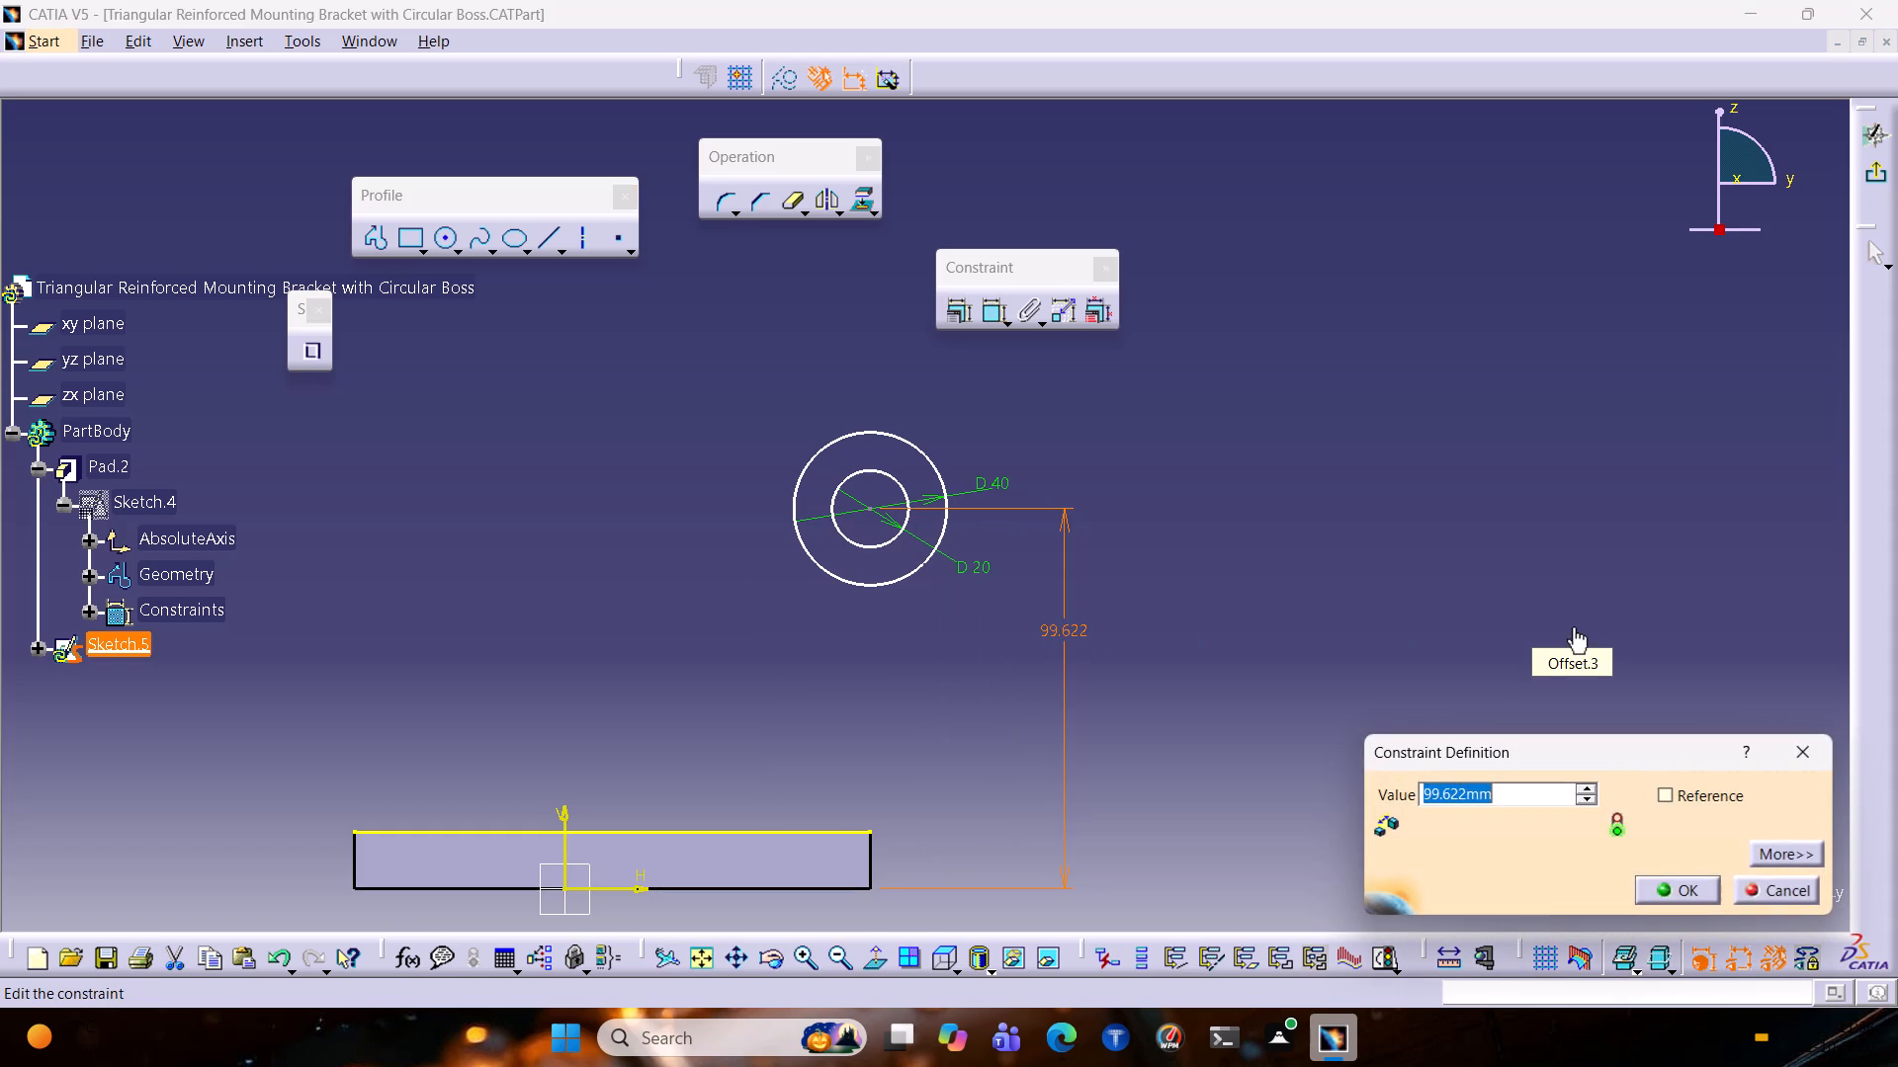
text(60)
key(Return)
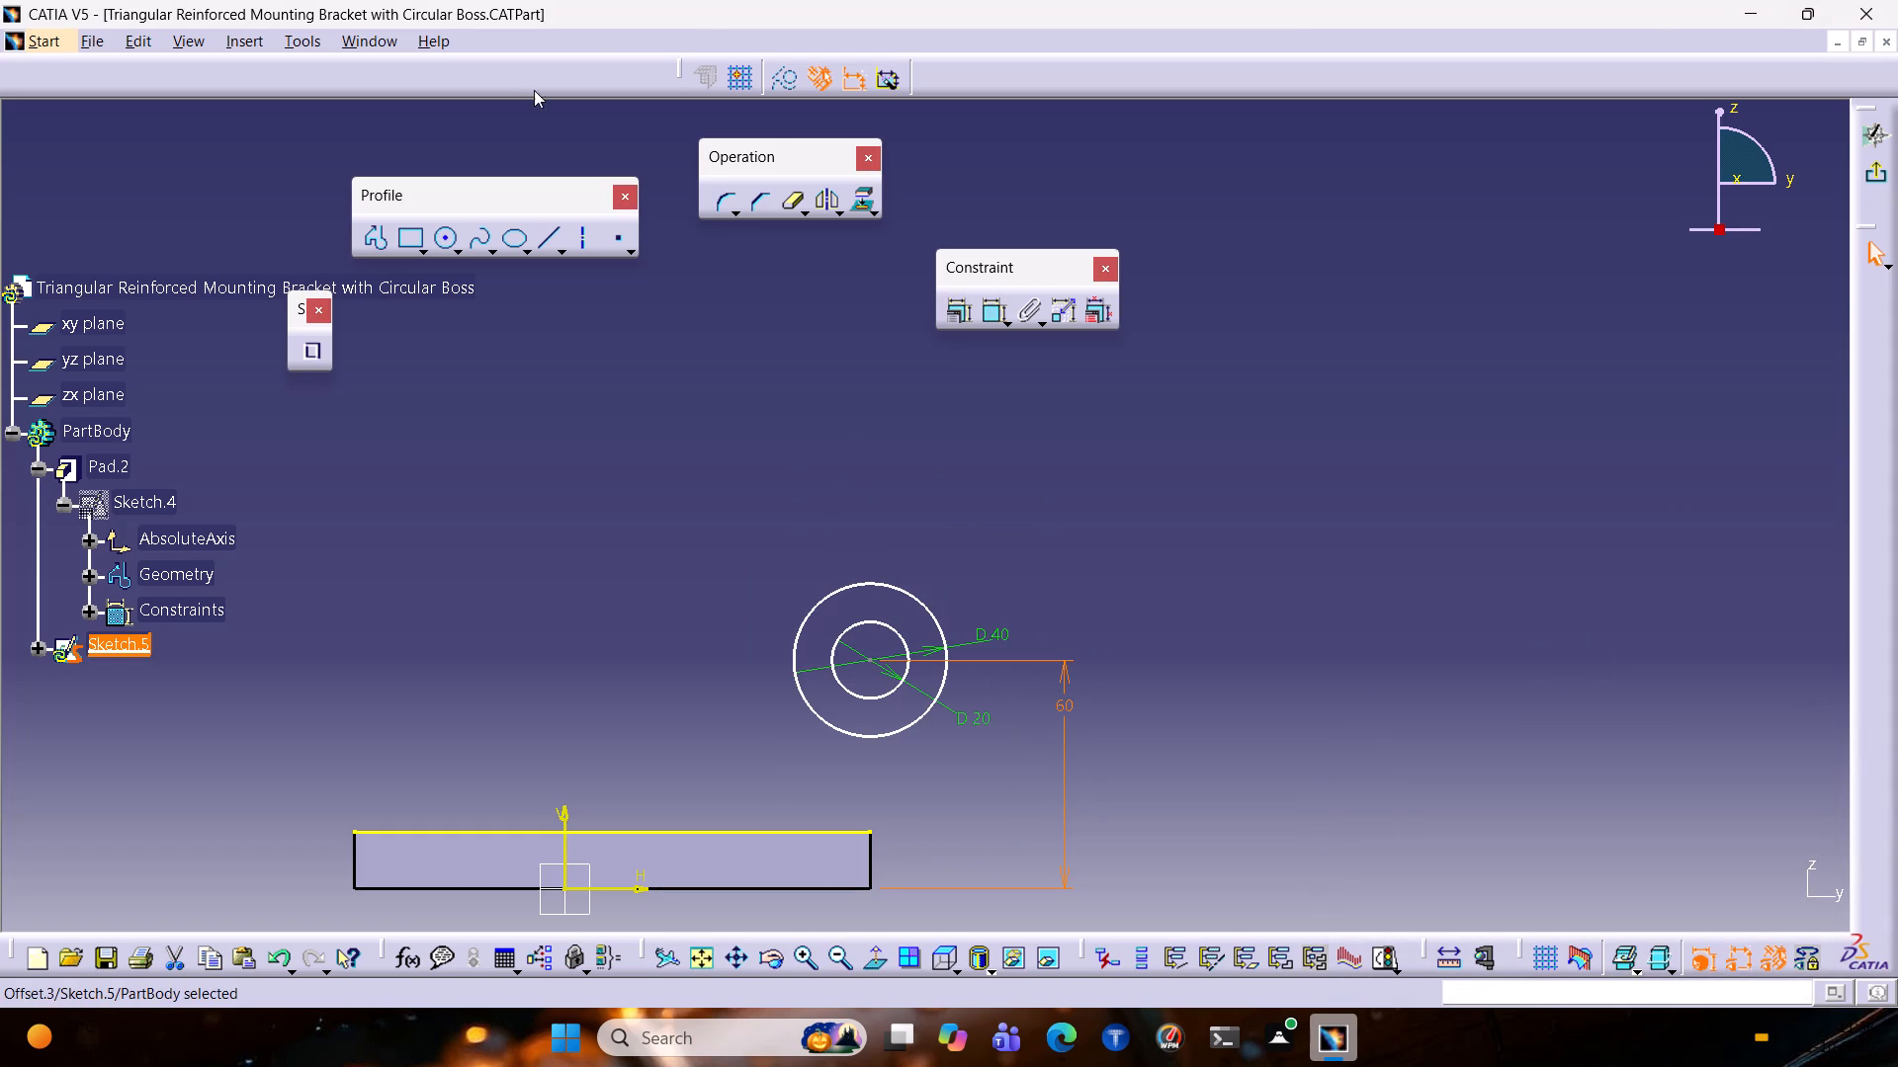
Set the height of the circles' centre above the plate's bottom edge to 65 mm.
click(1052, 707)
double_click(1062, 707)
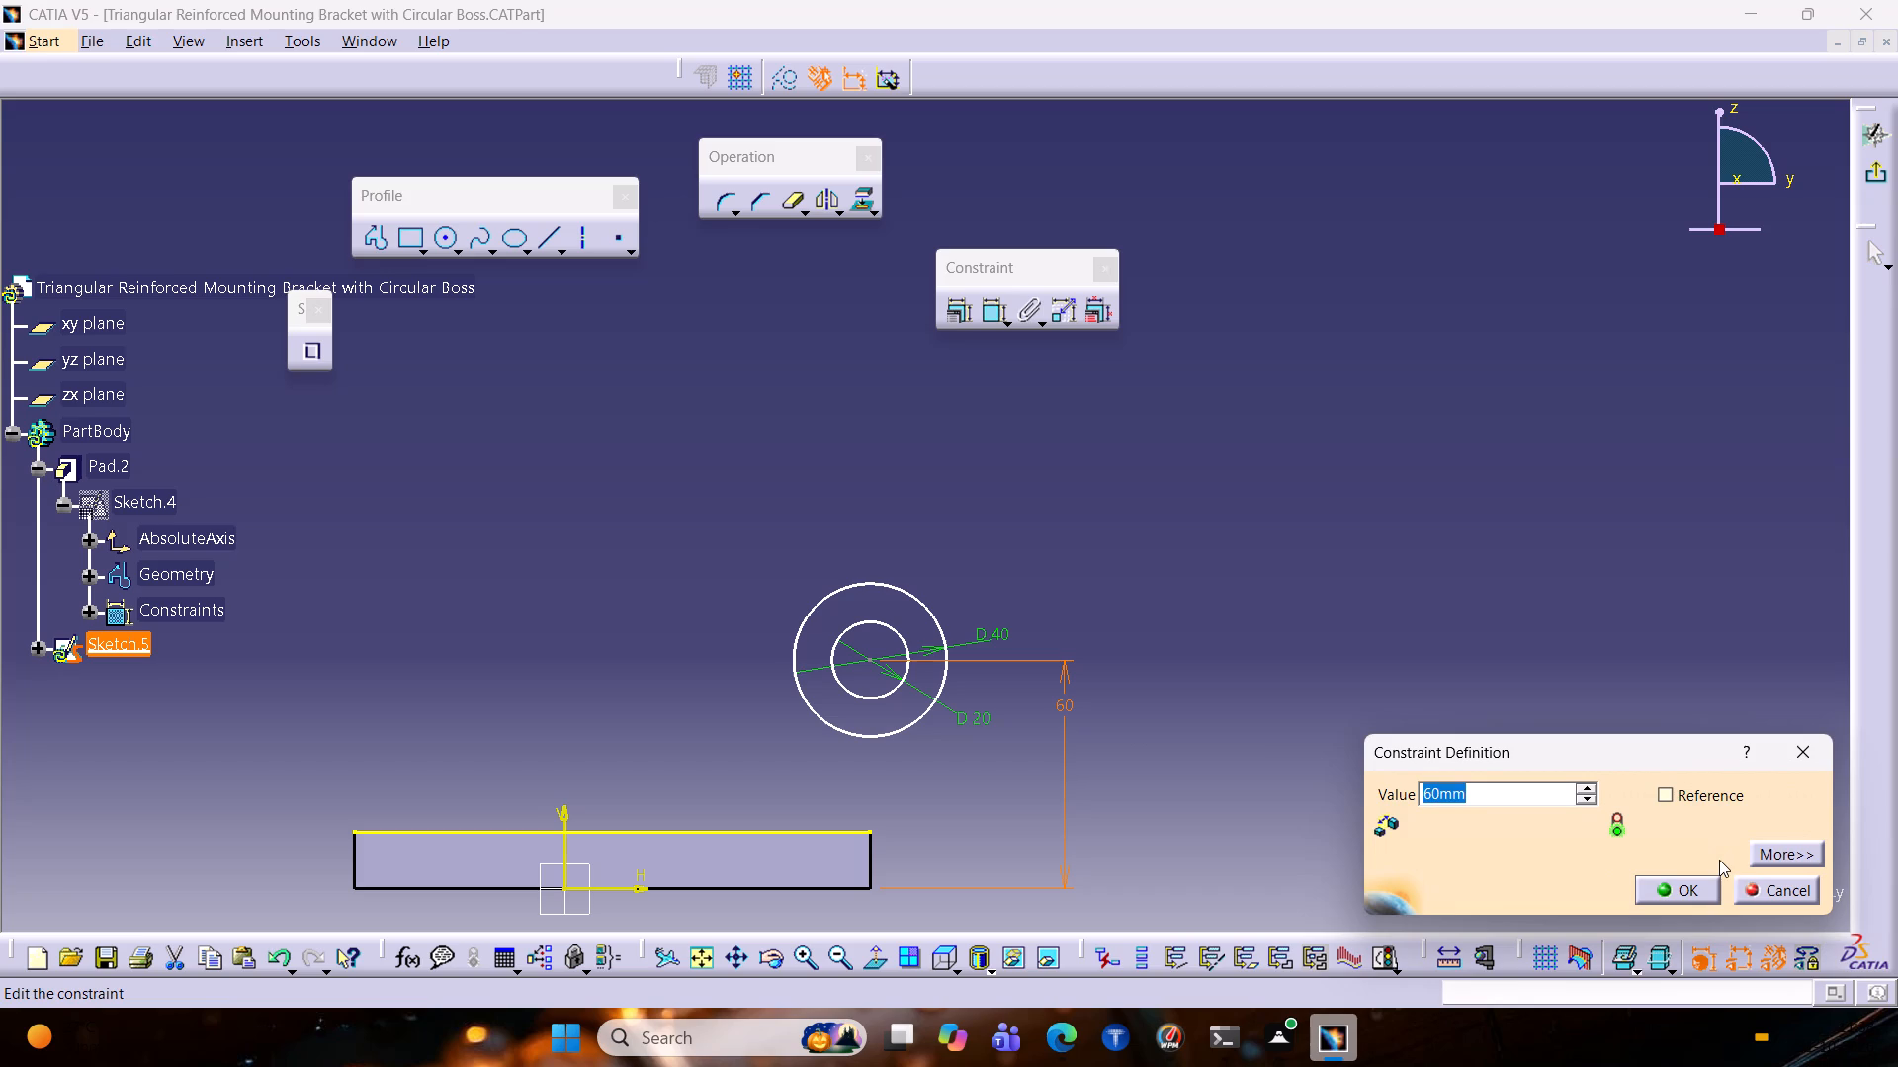
text(65)
key(Return)
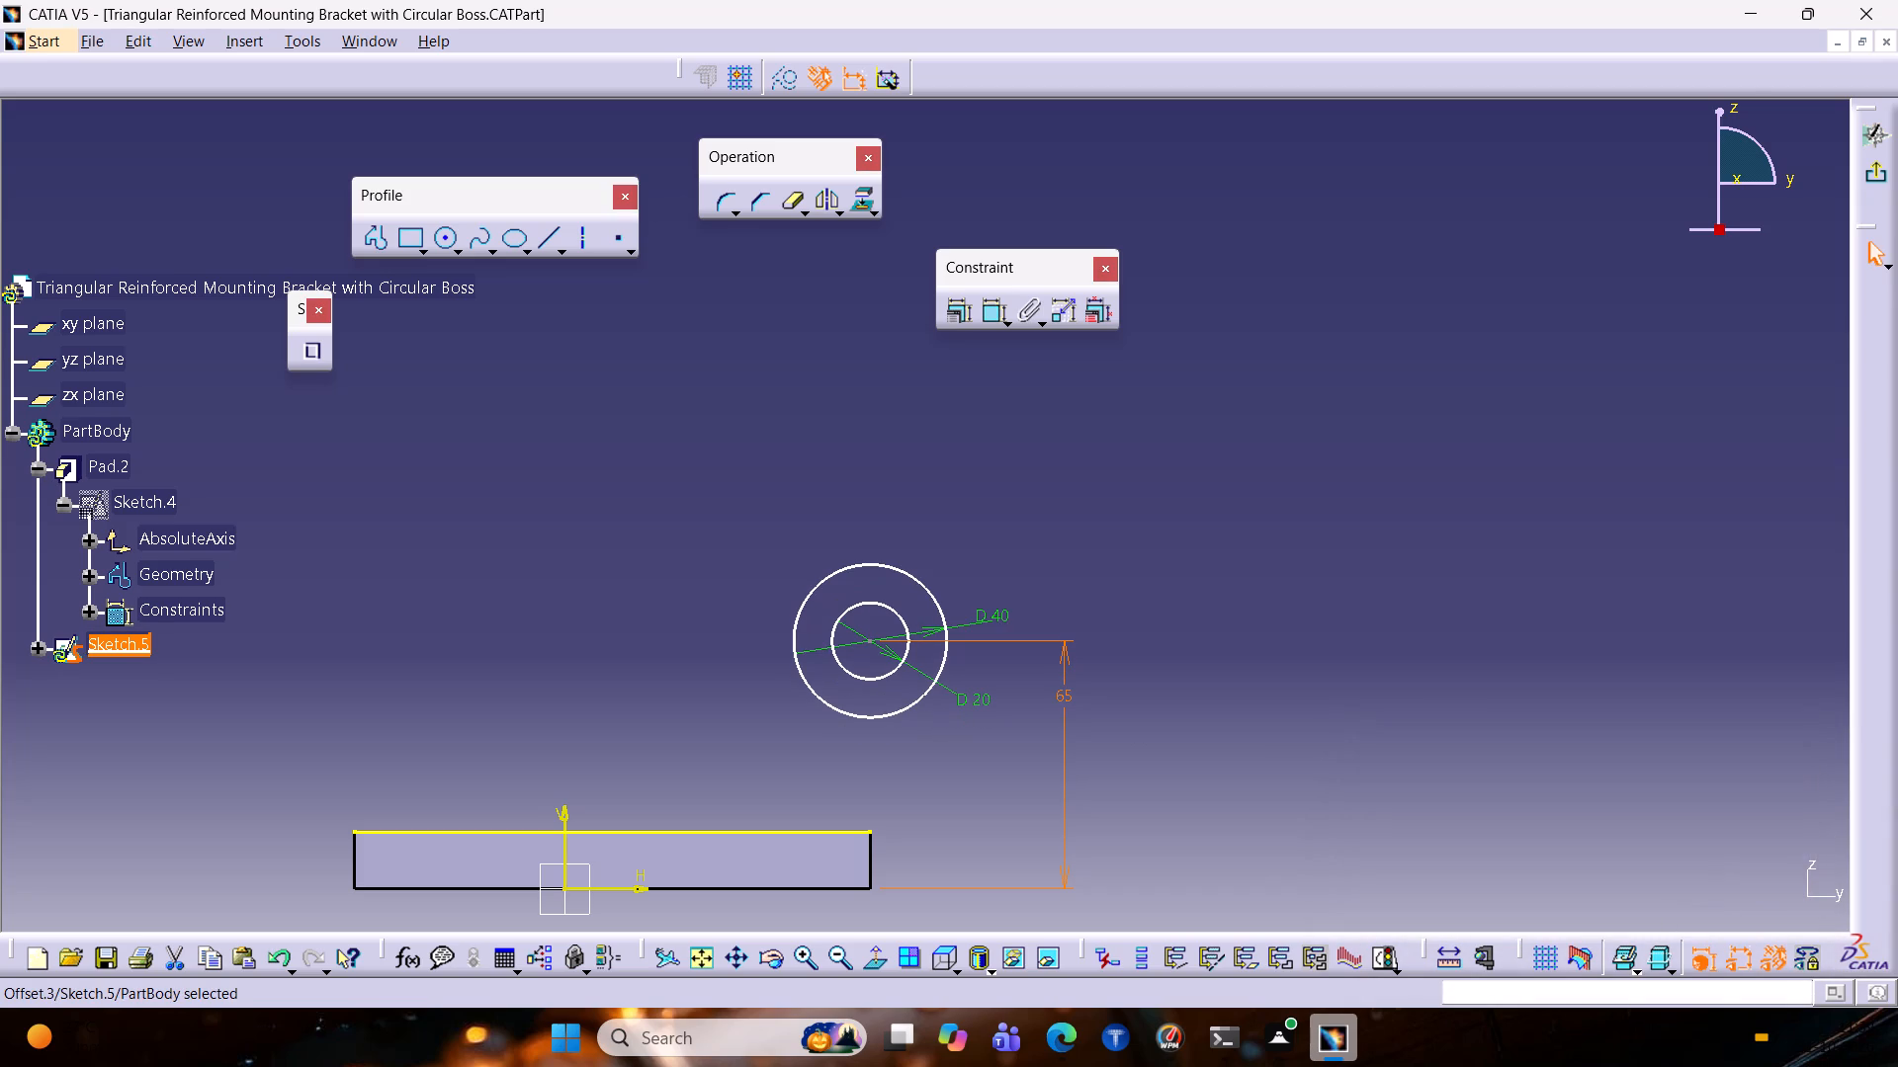
Draw a 50 mm vertical profile line from the circles' centre down to the plate's positive-H top corner.
click(376, 232)
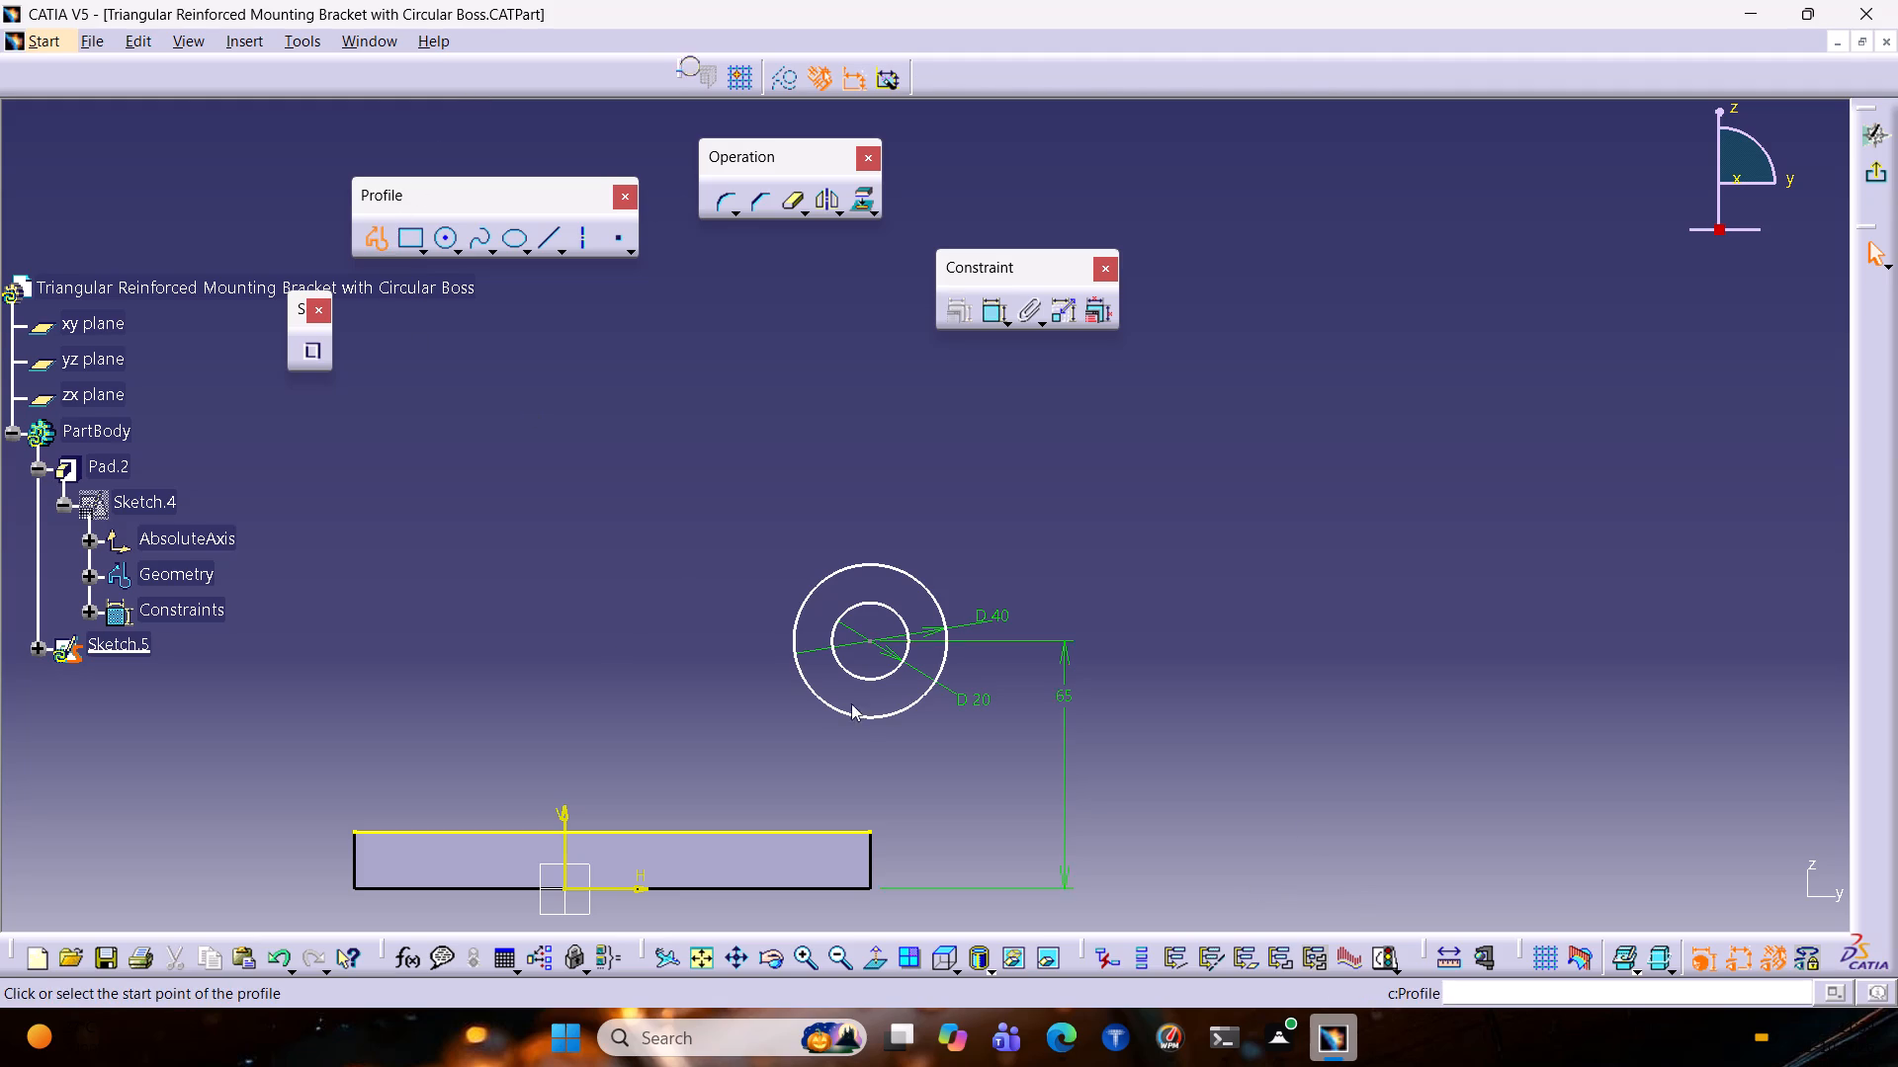
click(869, 640)
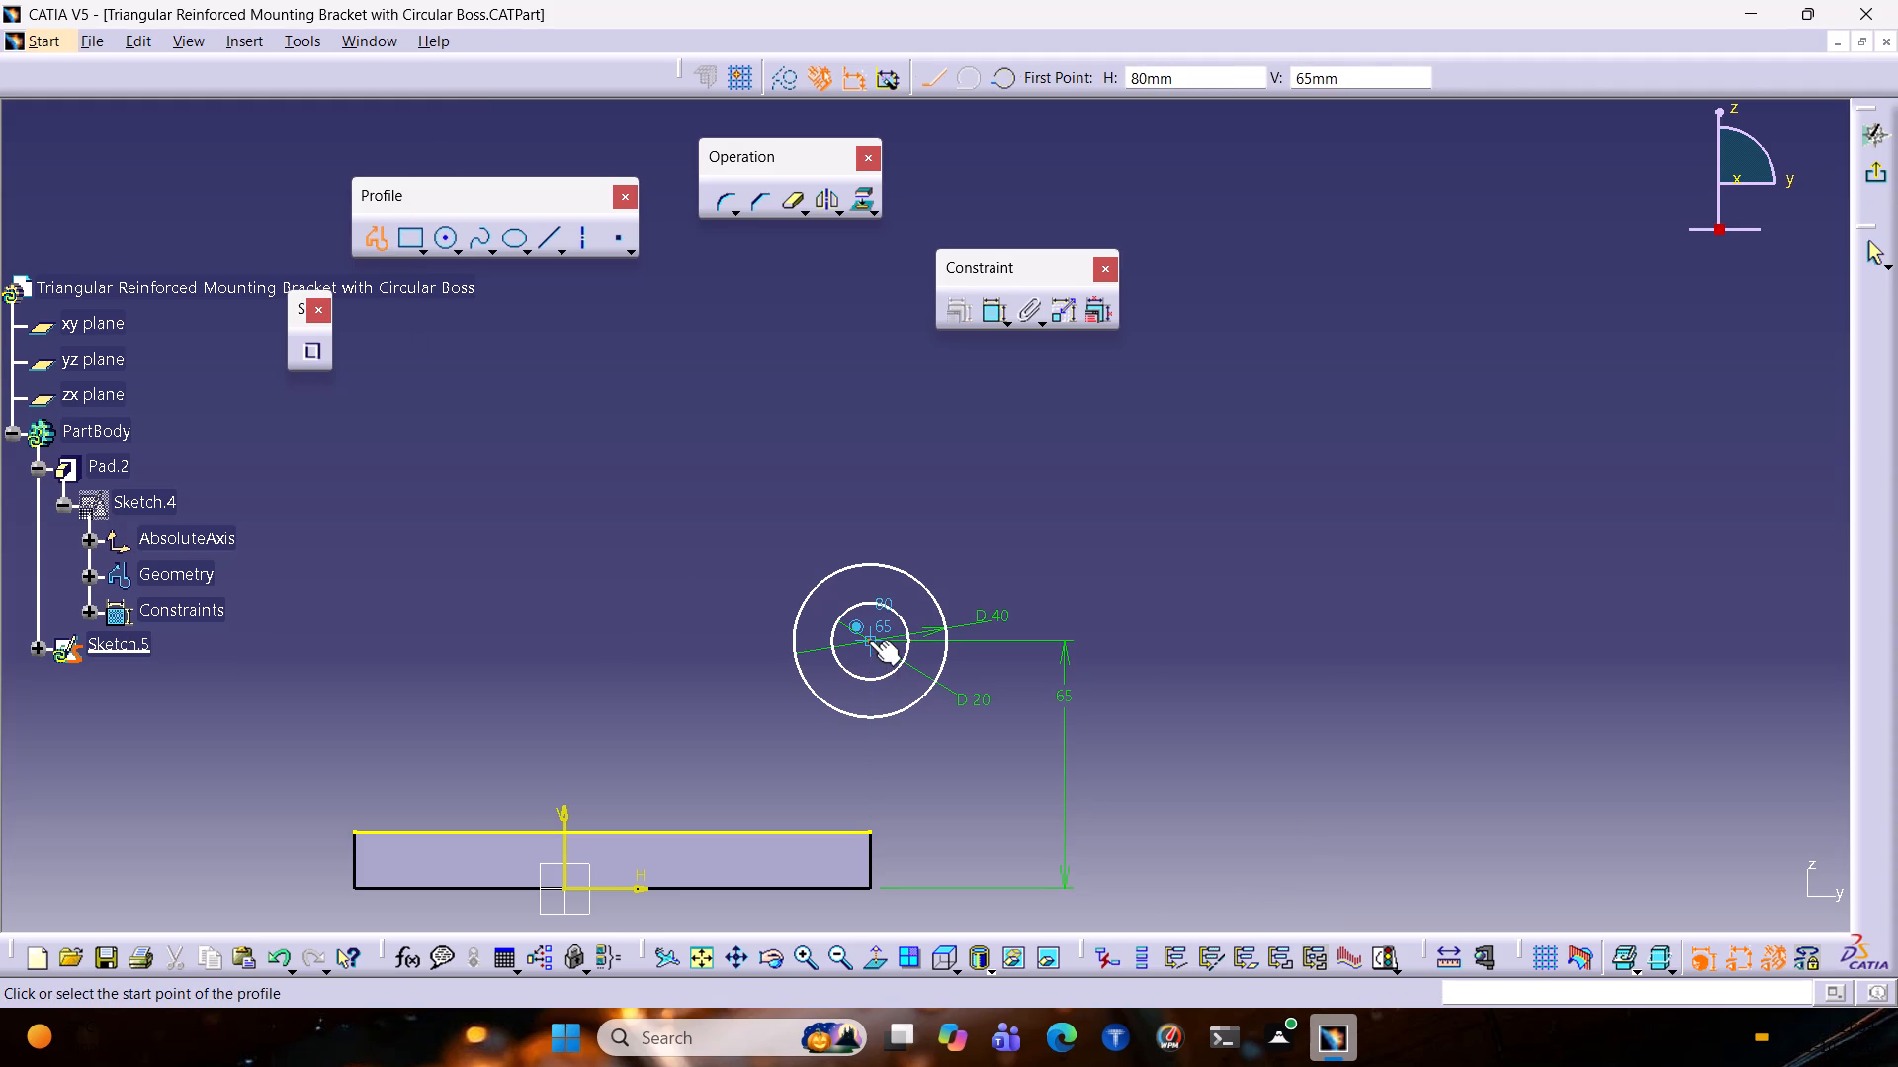
click(869, 831)
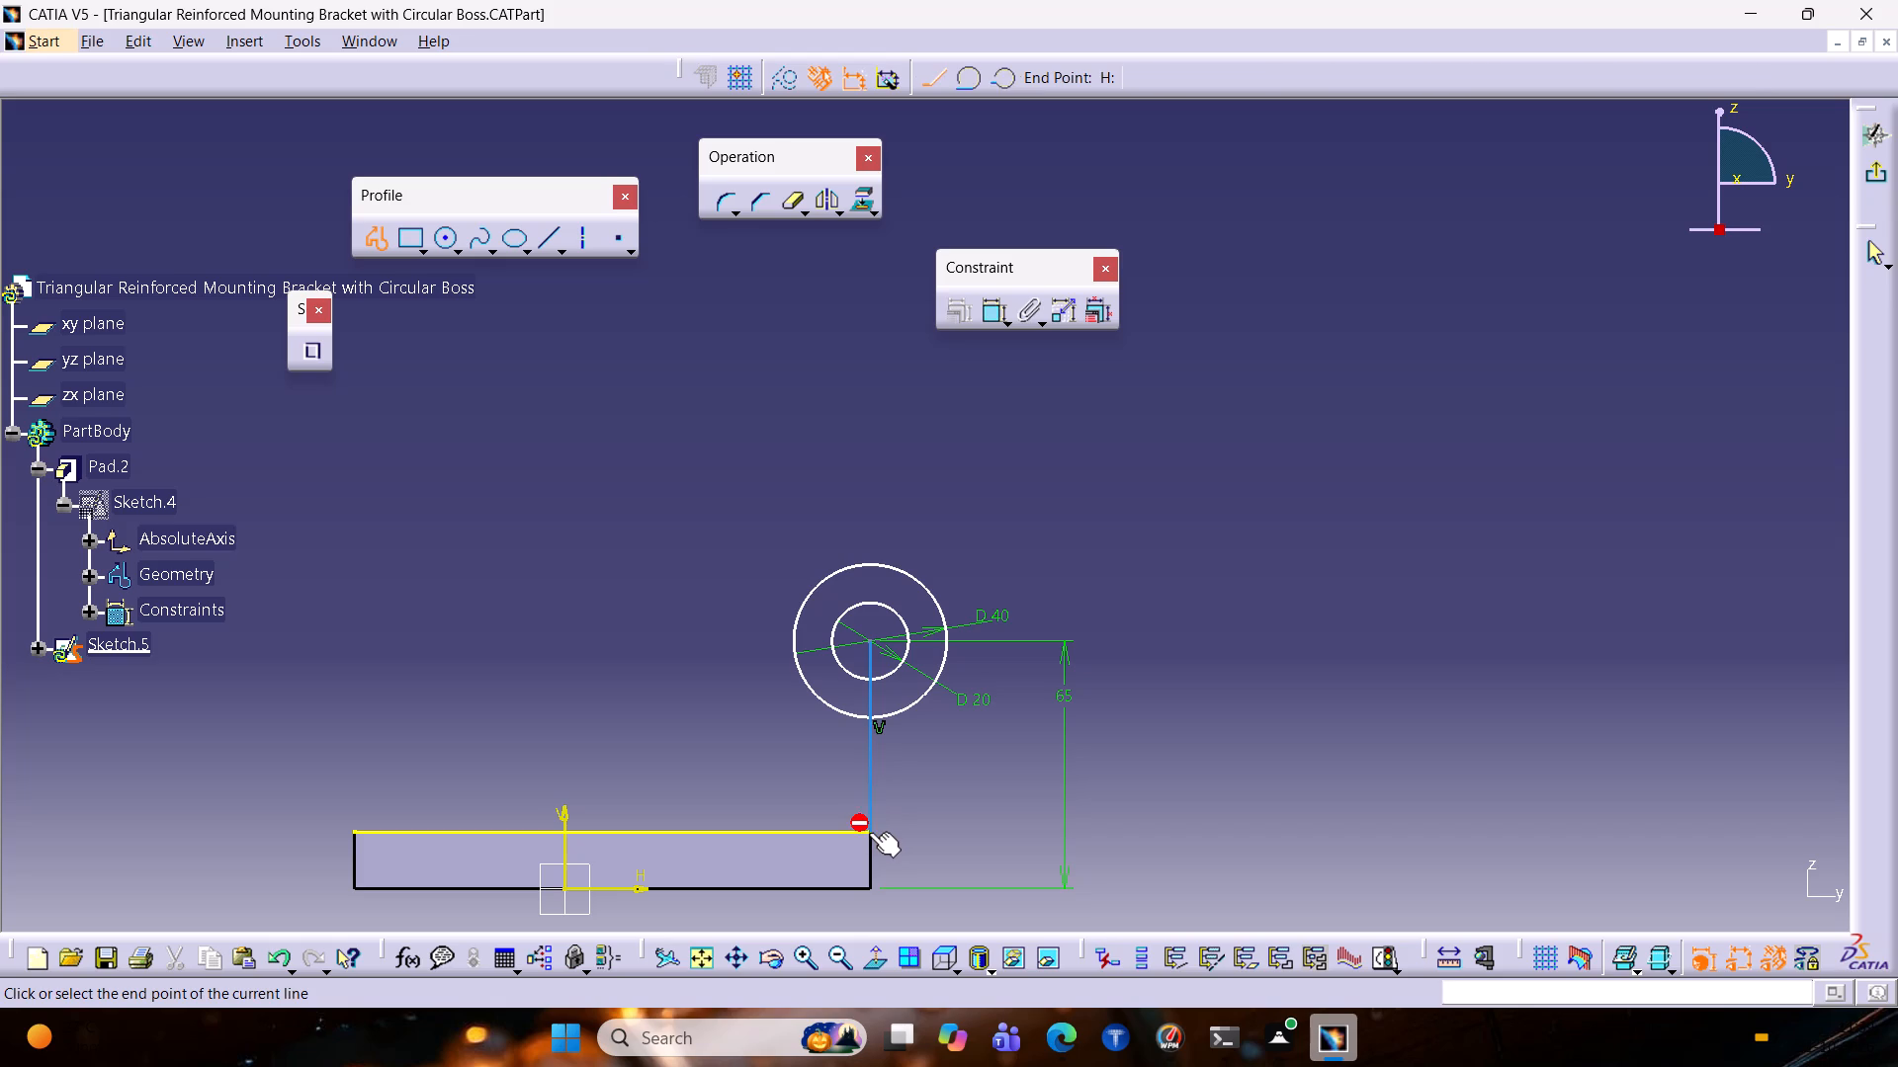
key(Escape)
key(Escape)
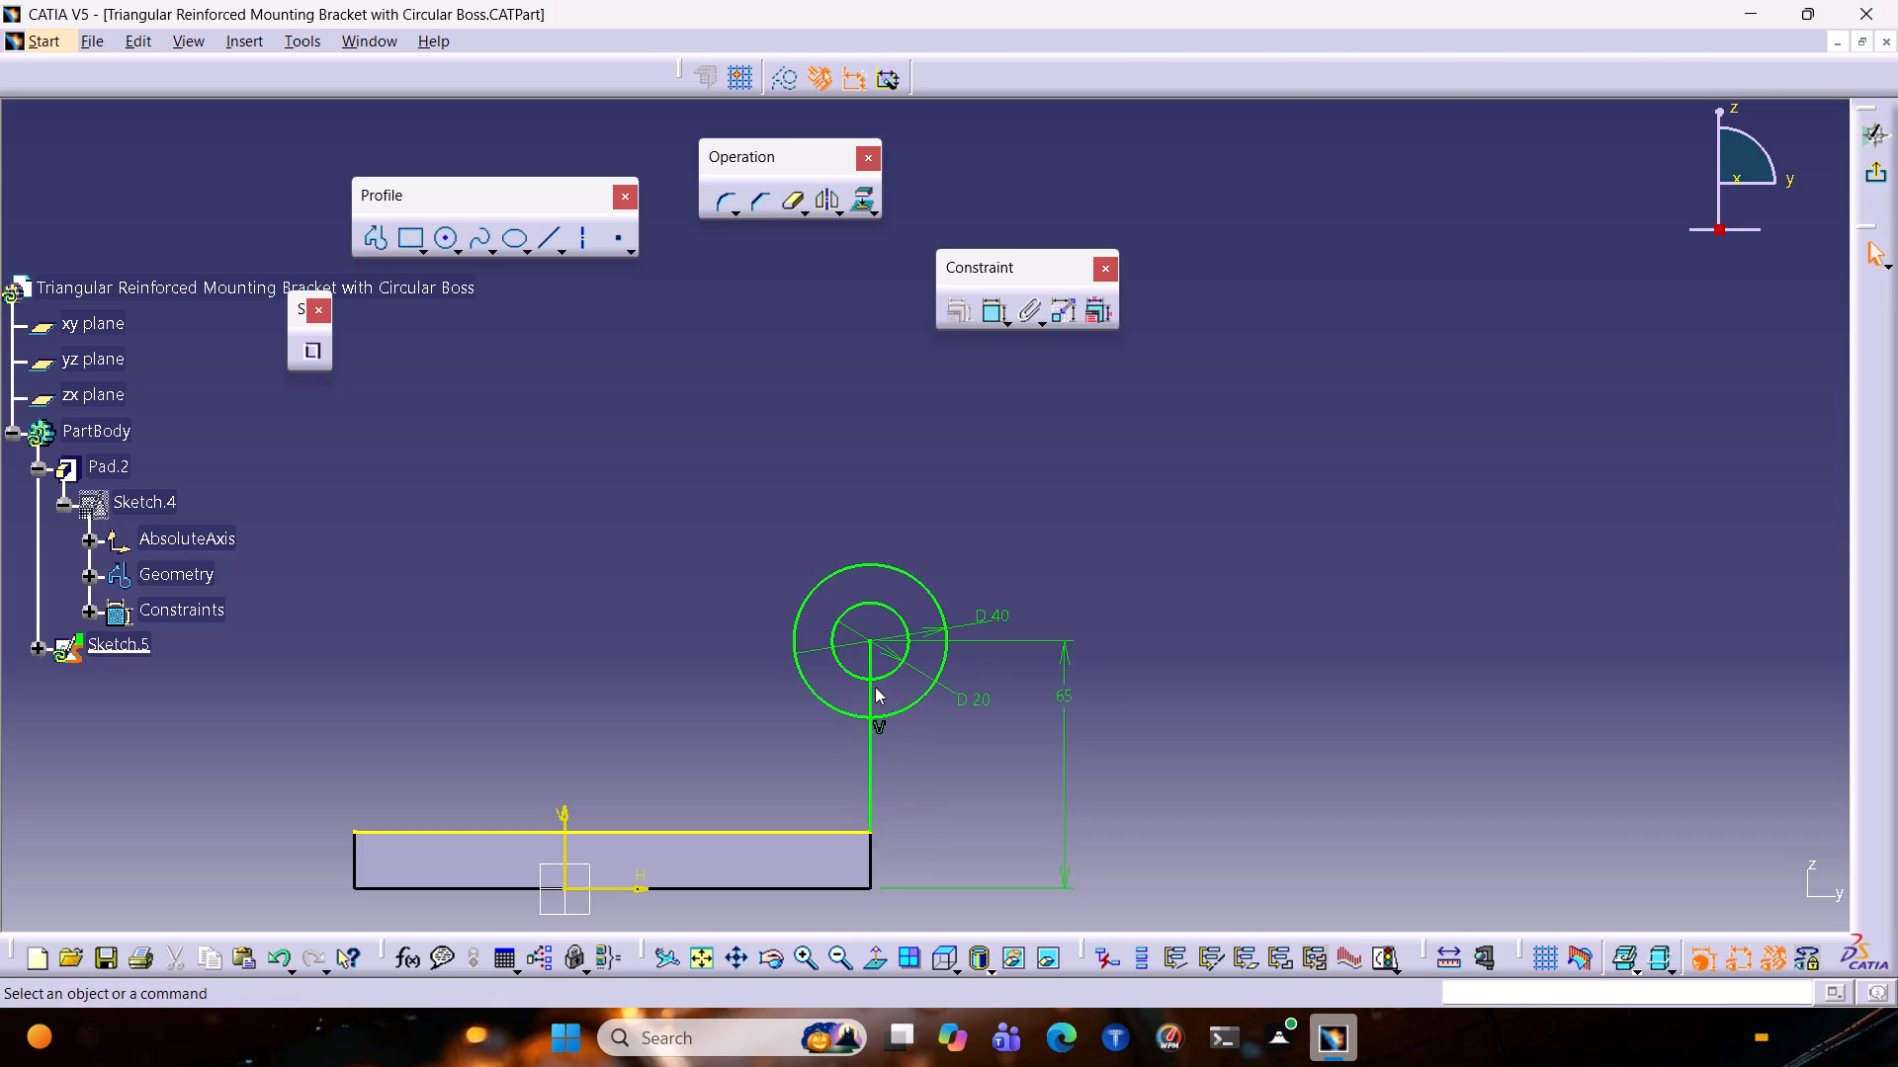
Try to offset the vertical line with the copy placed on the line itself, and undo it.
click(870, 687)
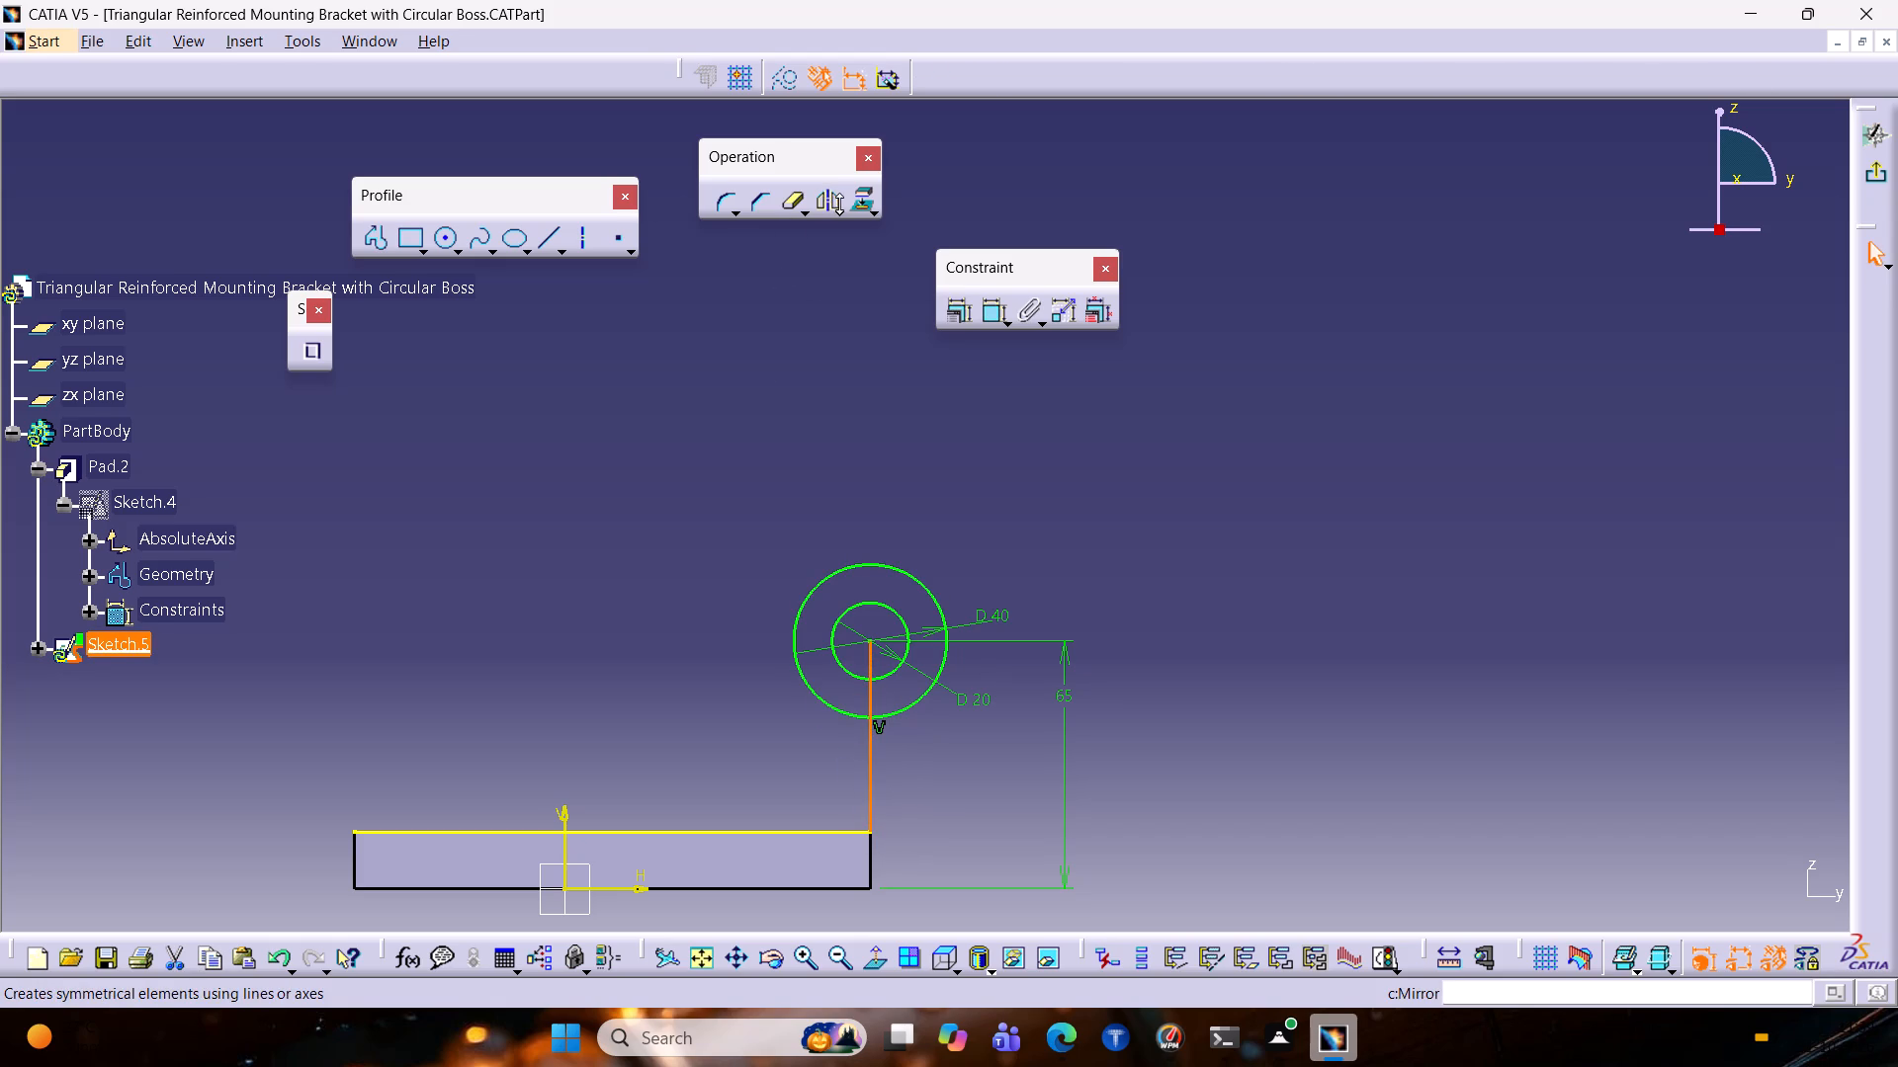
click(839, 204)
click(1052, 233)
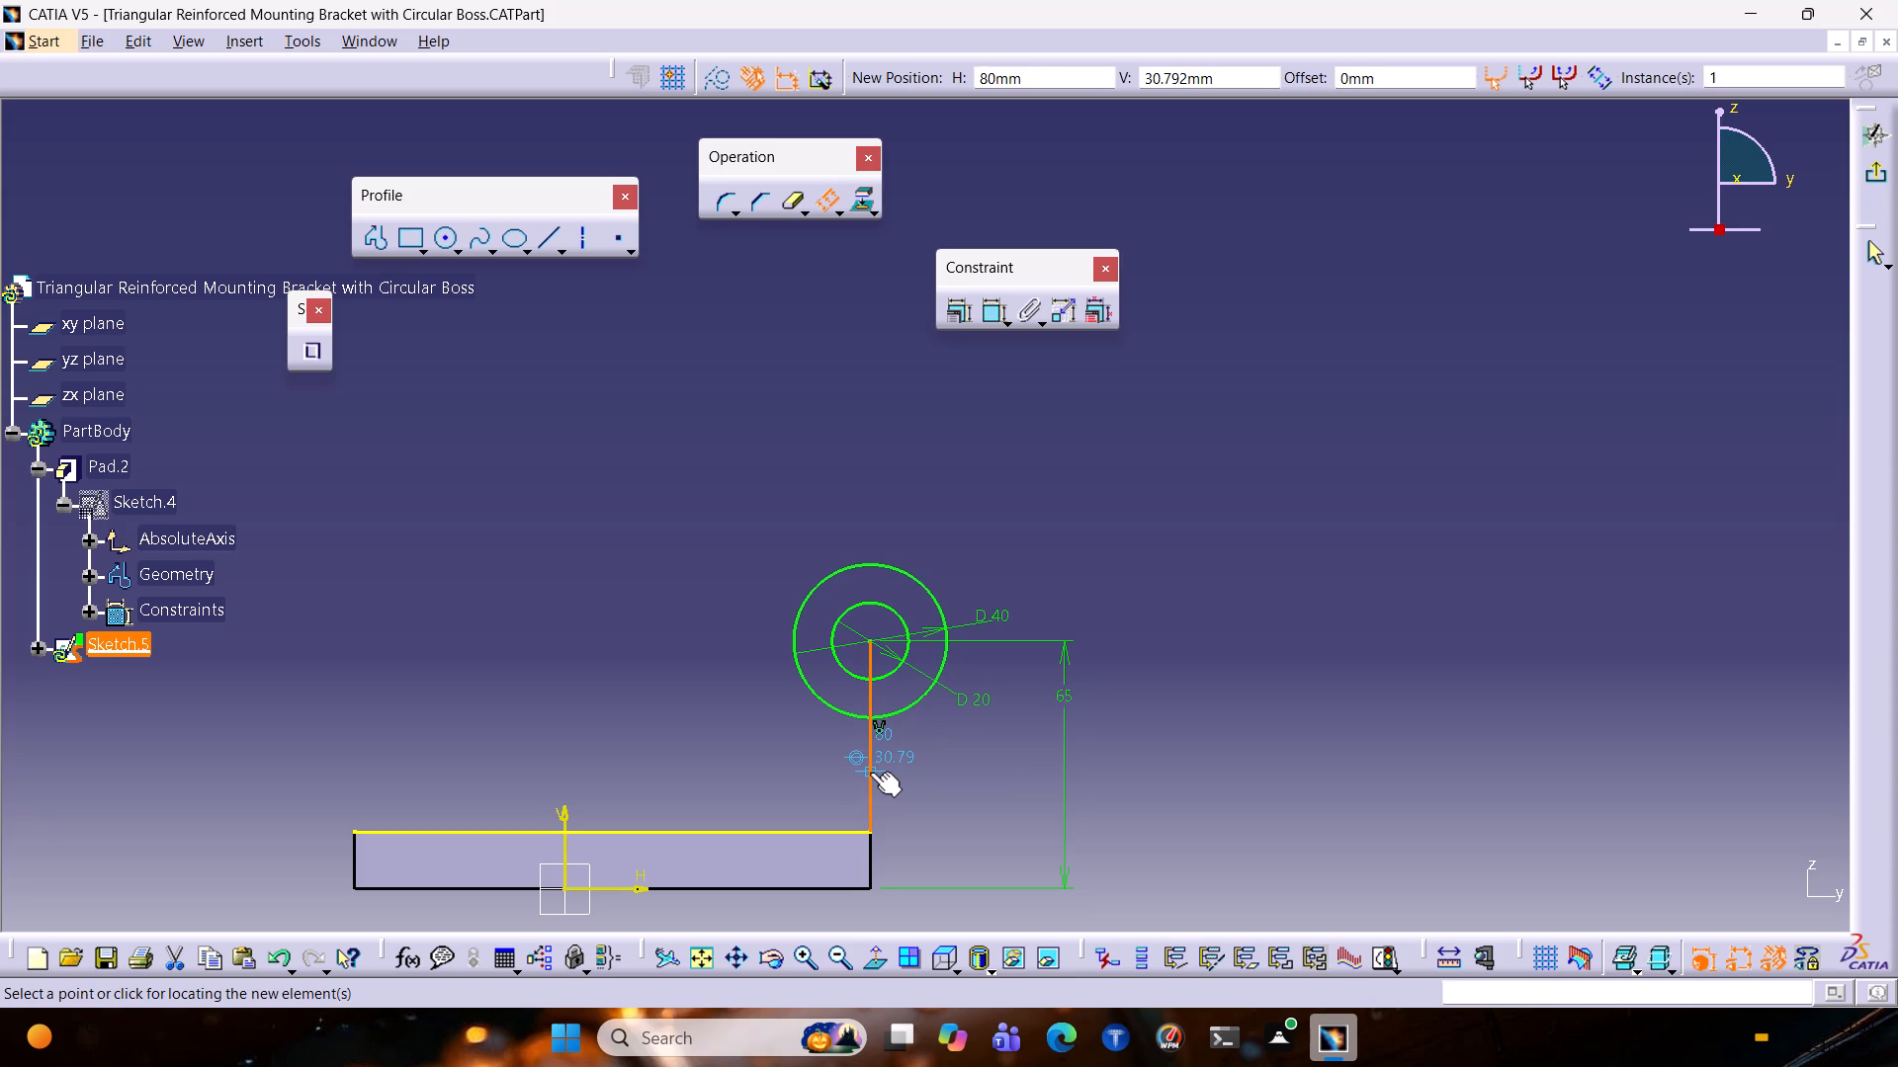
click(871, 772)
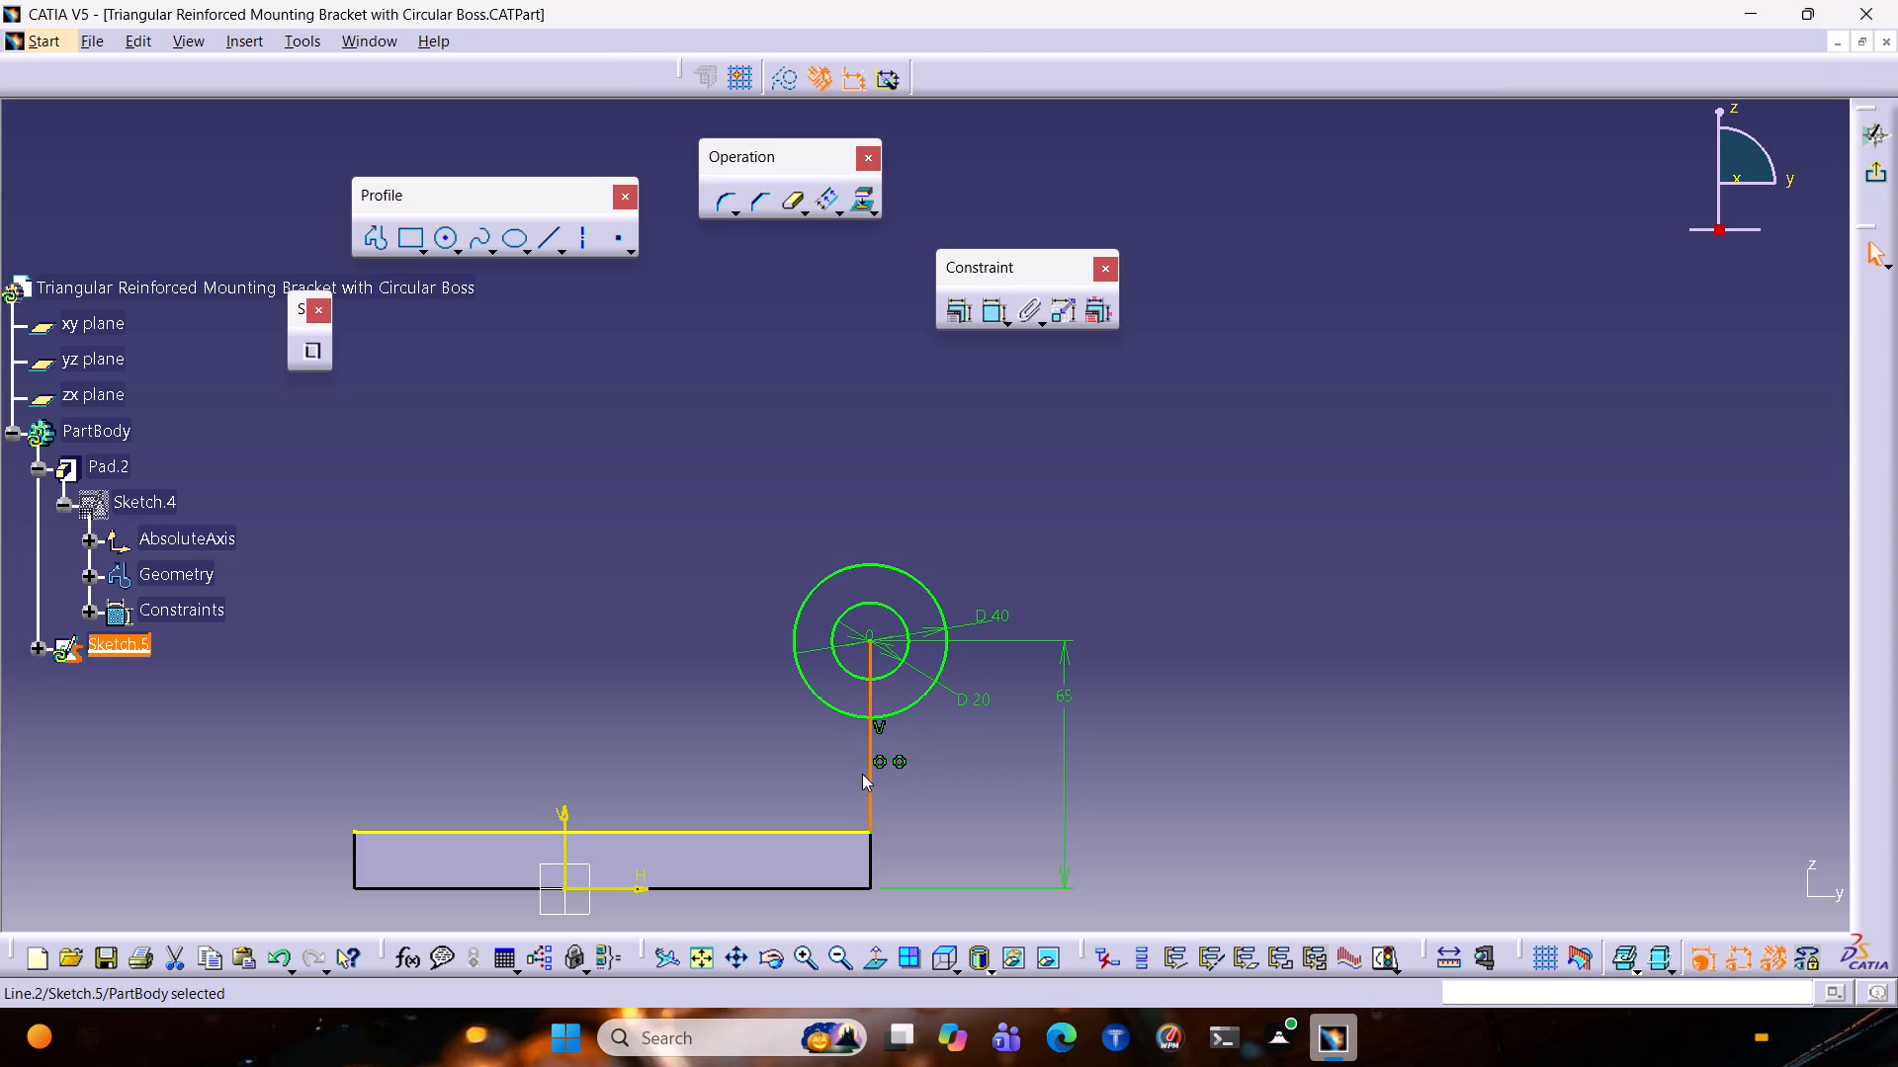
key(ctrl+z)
Offset the vertical line below the circles' centre by 5 mm towards the inside of the plate.
click(820, 199)
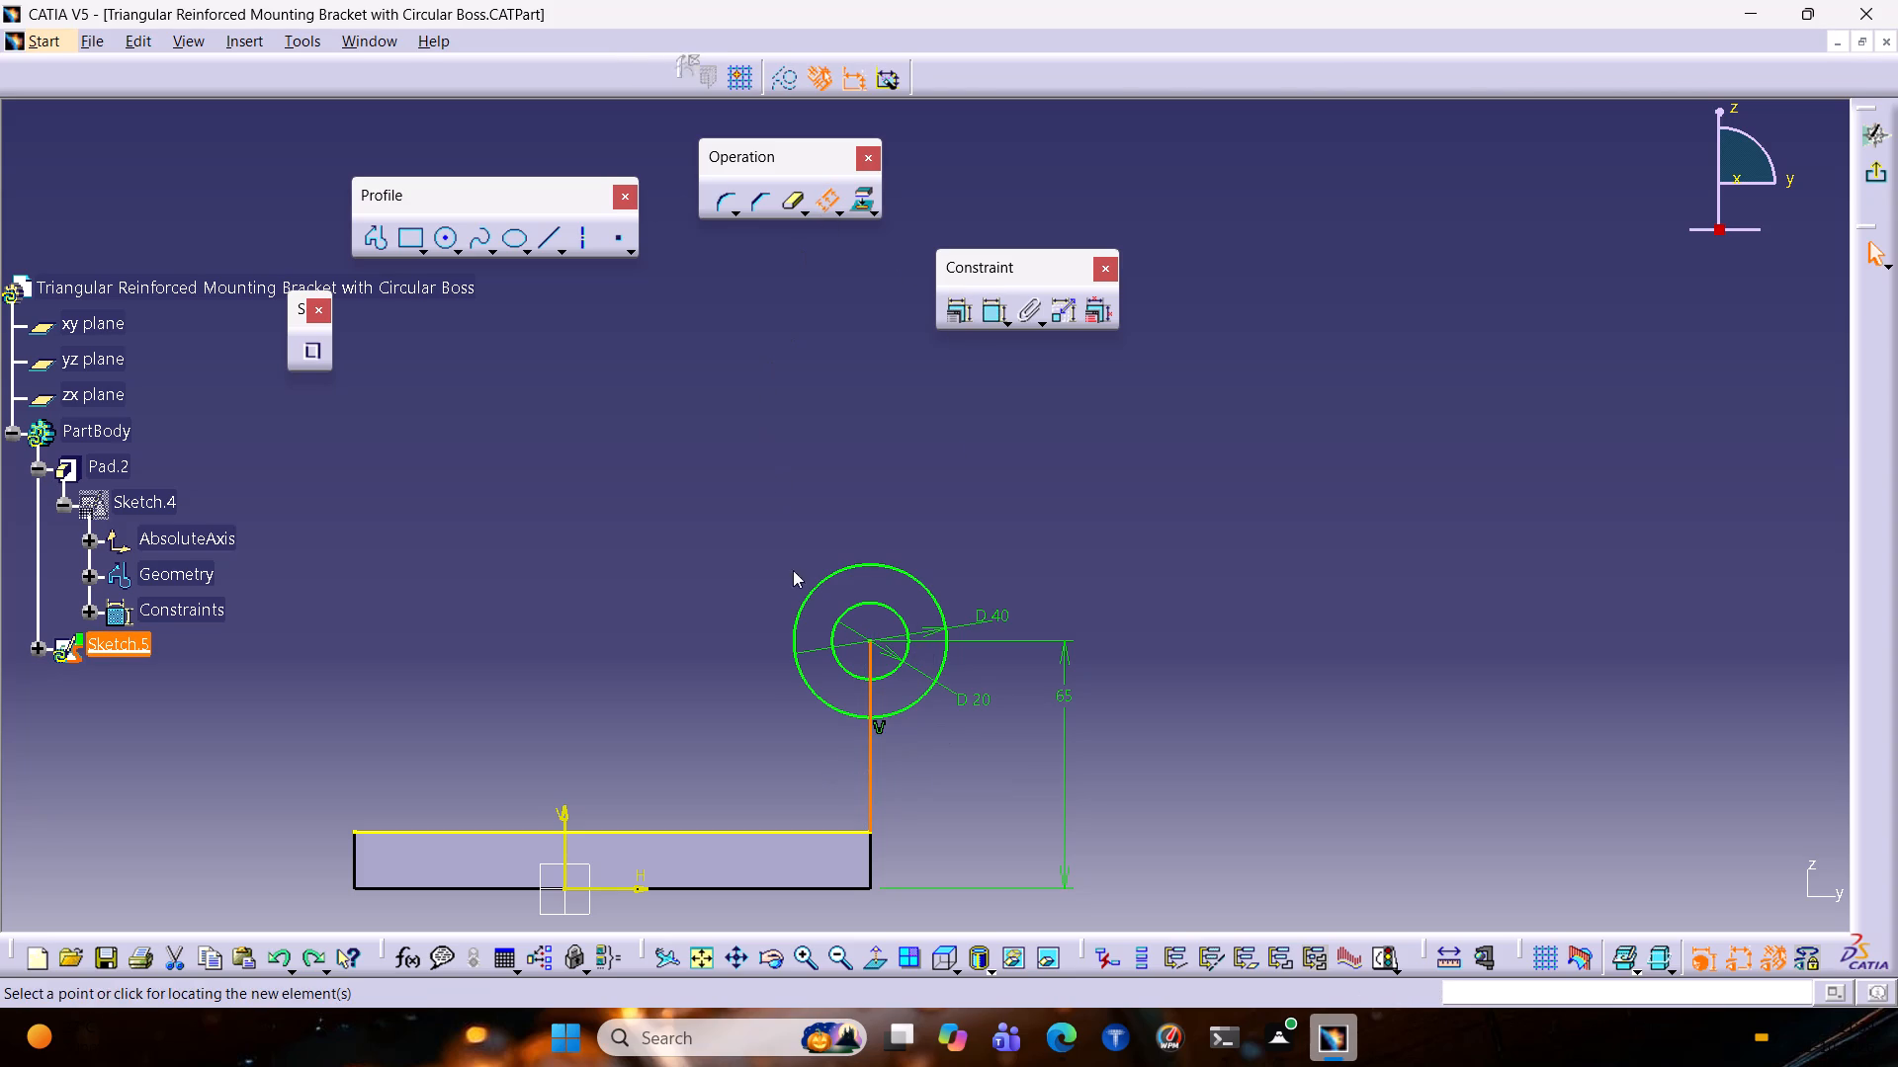
key(Tab)
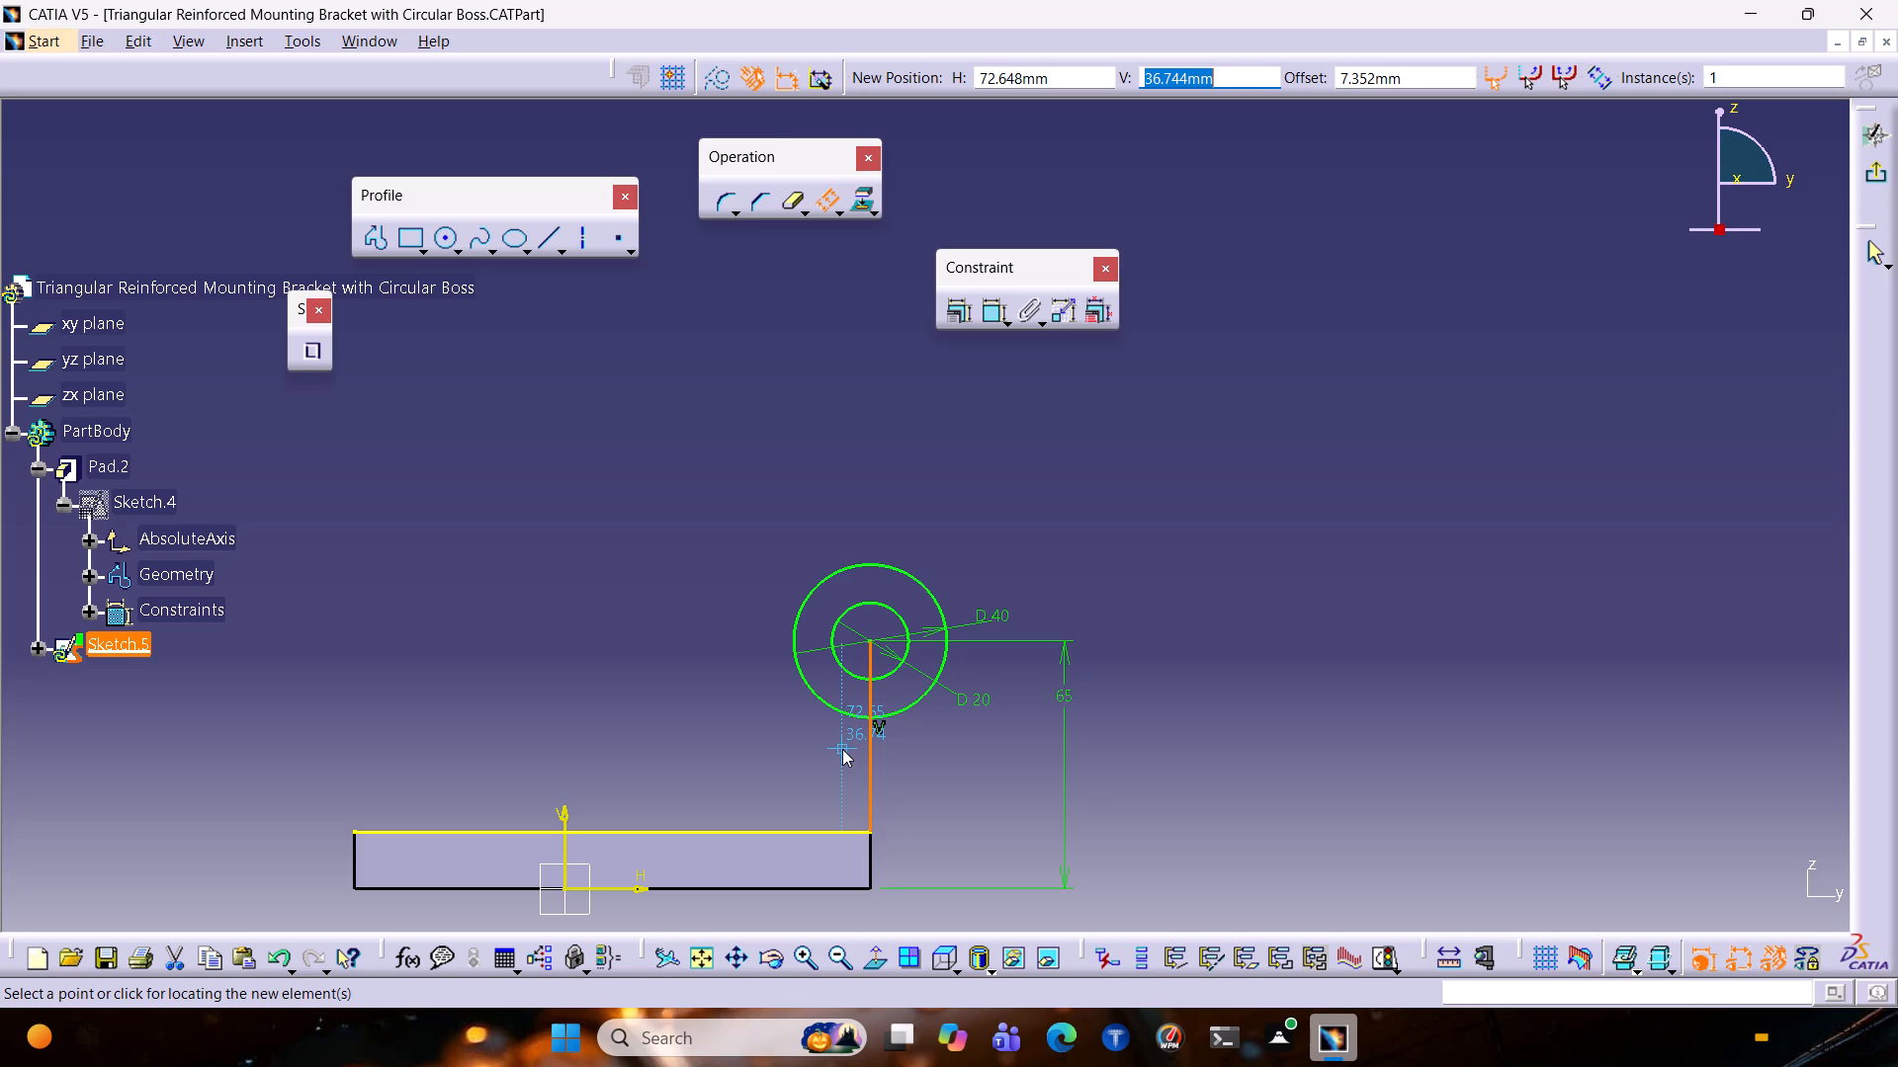
key(Tab)
key(Tab)
key(Tab)
key(Tab)
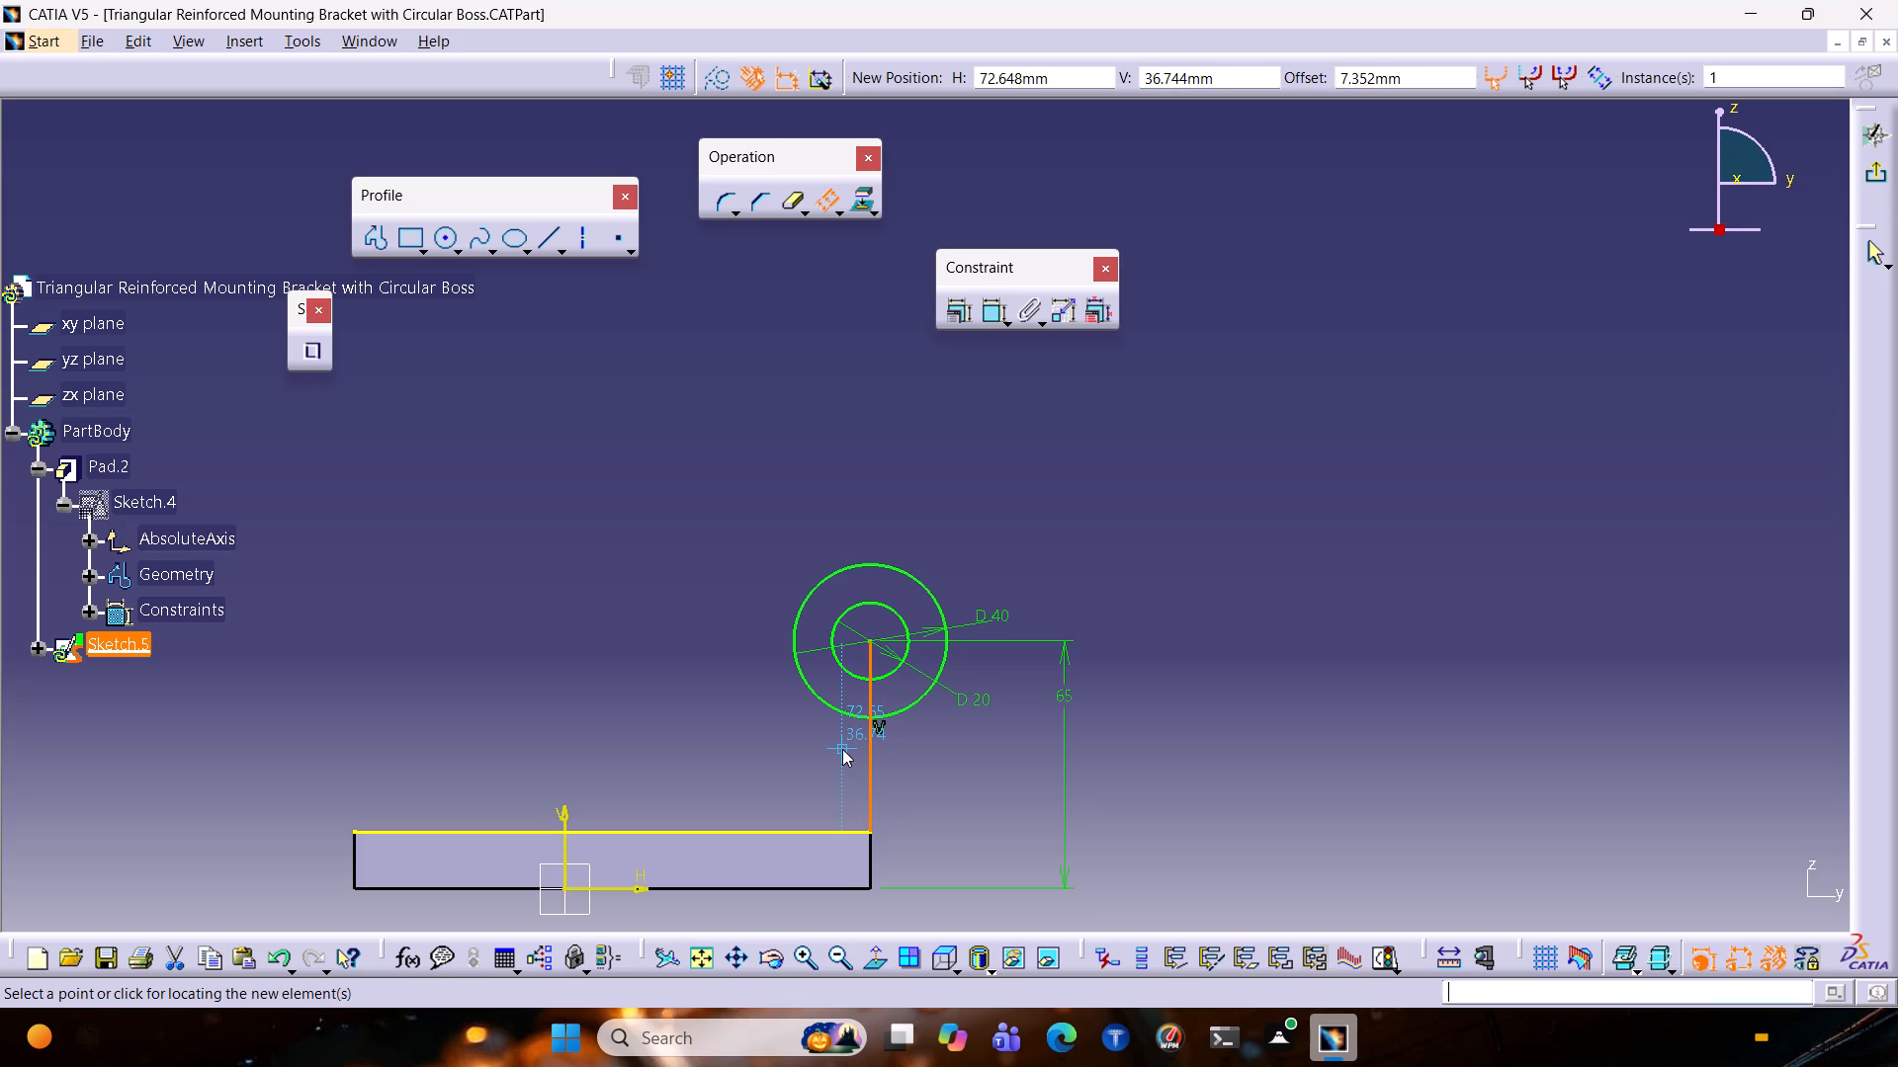
key(Tab)
key(Tab)
key(Tab)
key(5)
key(Return)
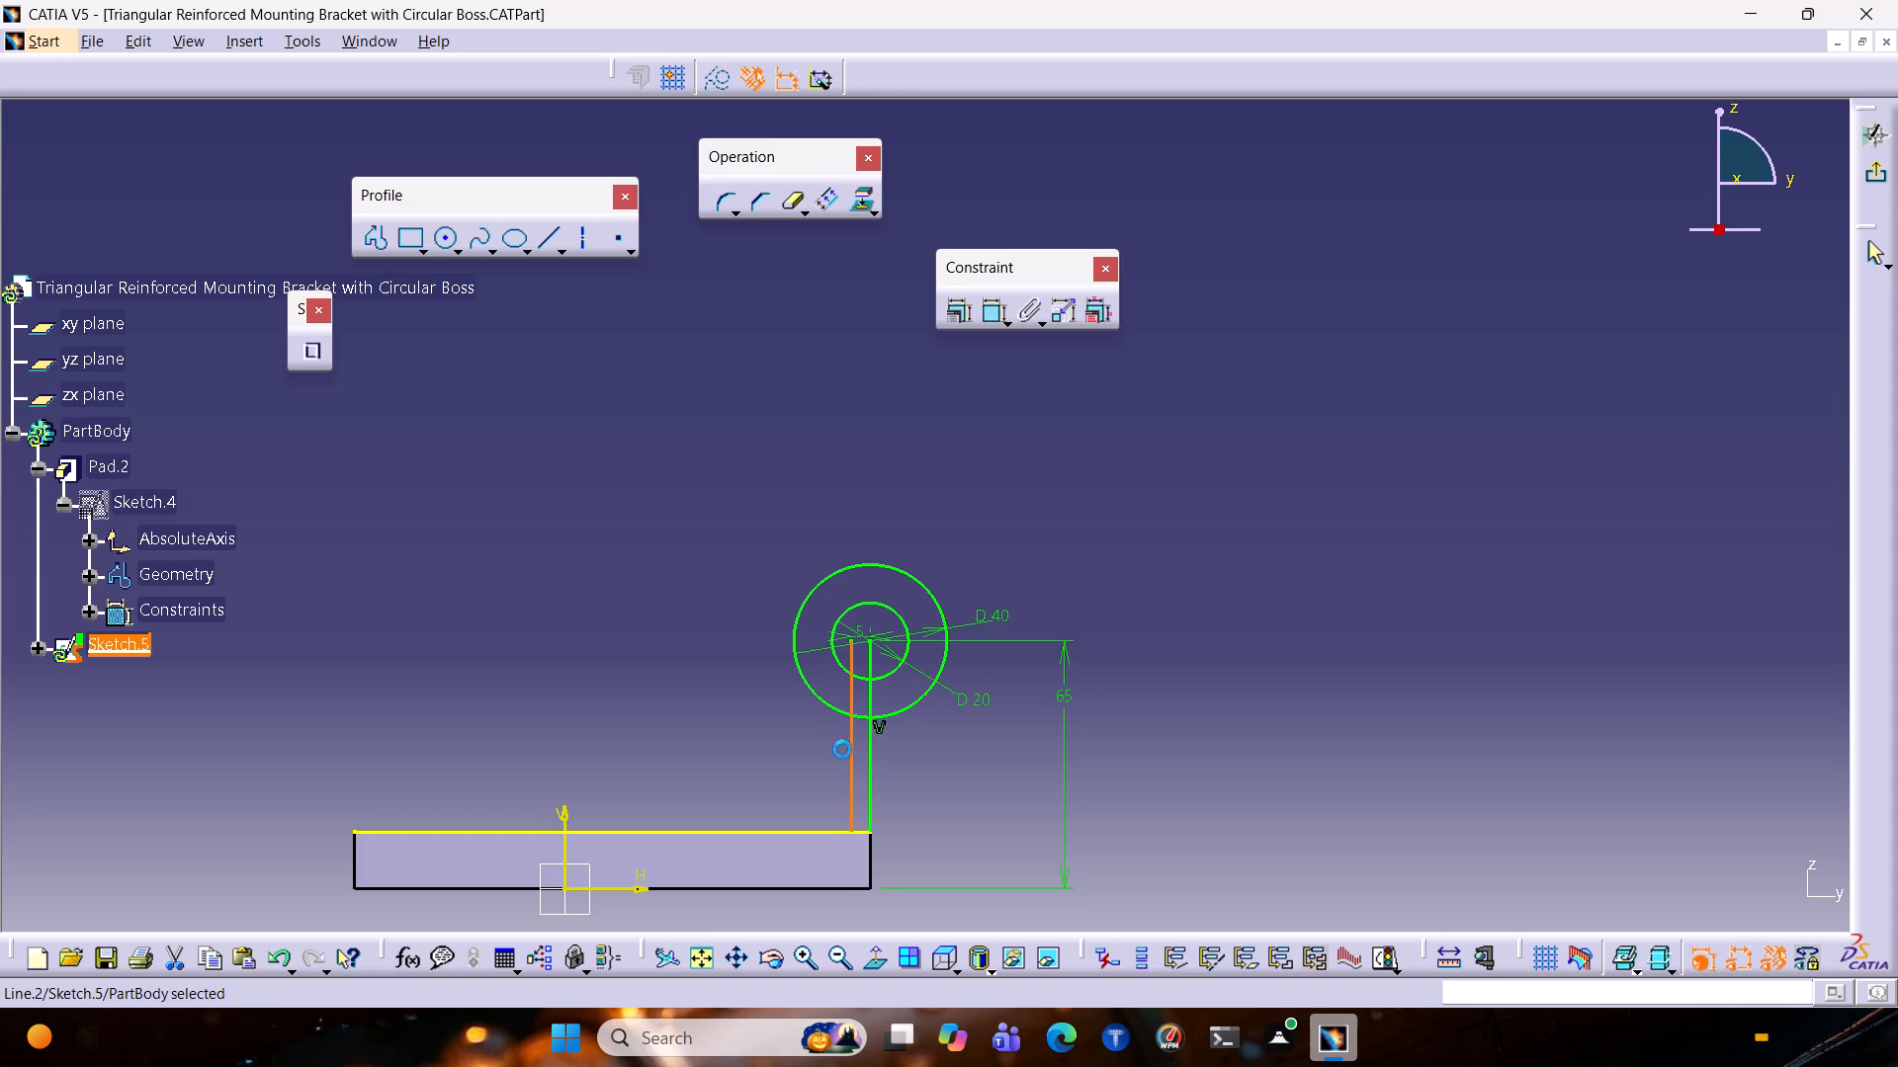
click(932, 760)
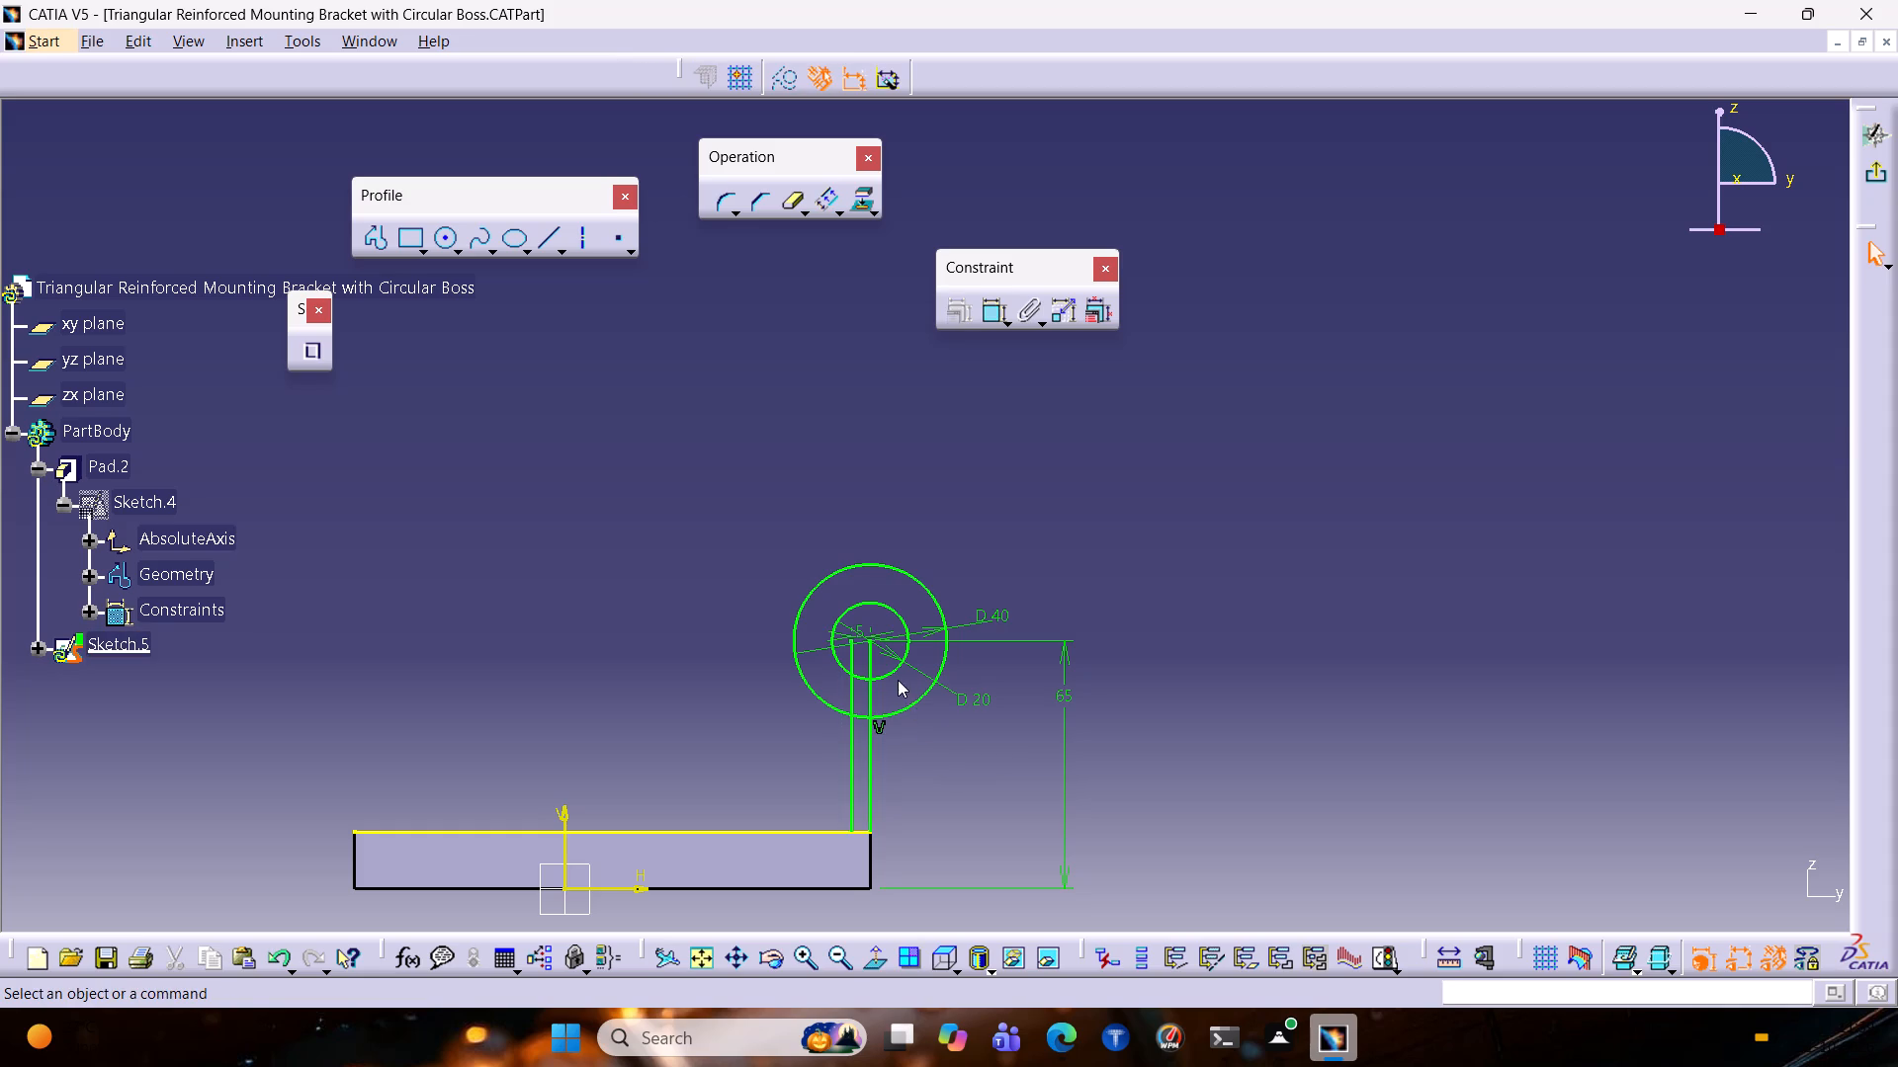
Delete the original vertical line at the plate's end, keeping its offset copy.
click(894, 670)
ctrl+click(900, 712)
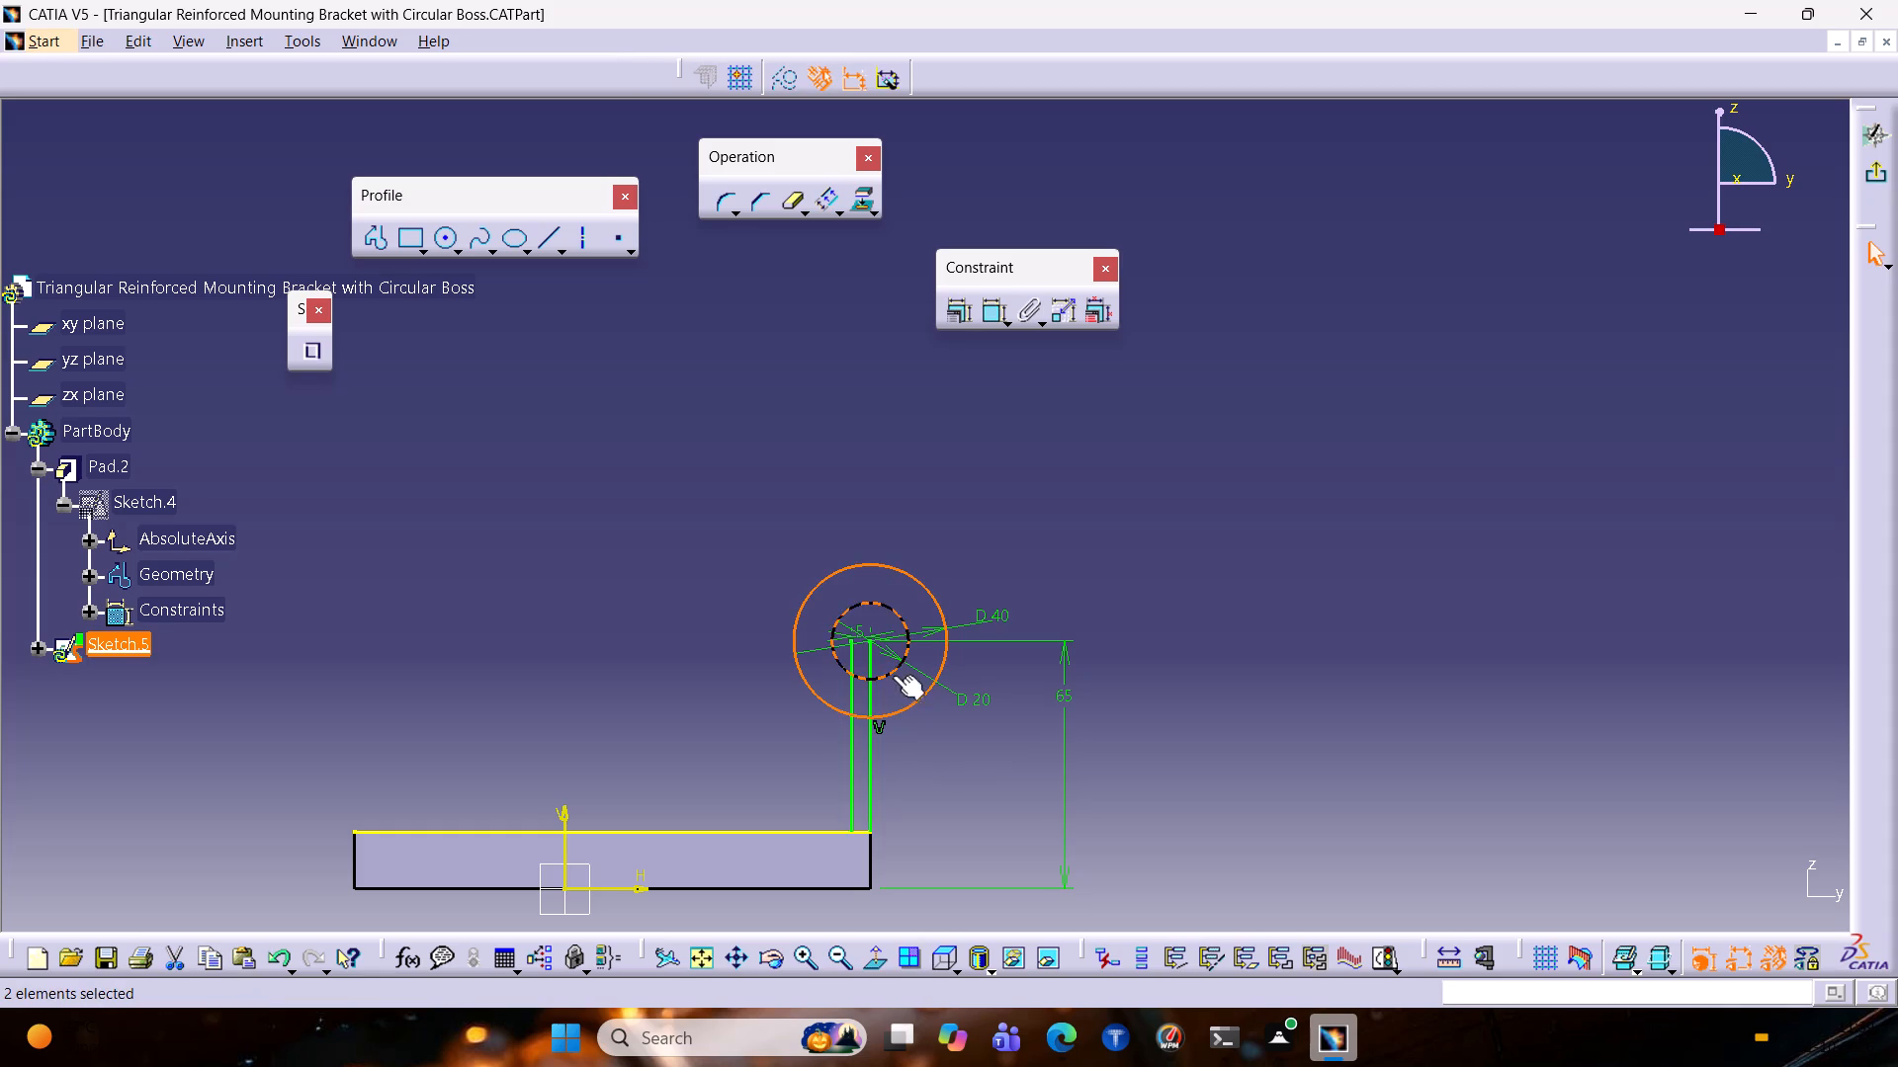
drag(901, 624, 887, 627)
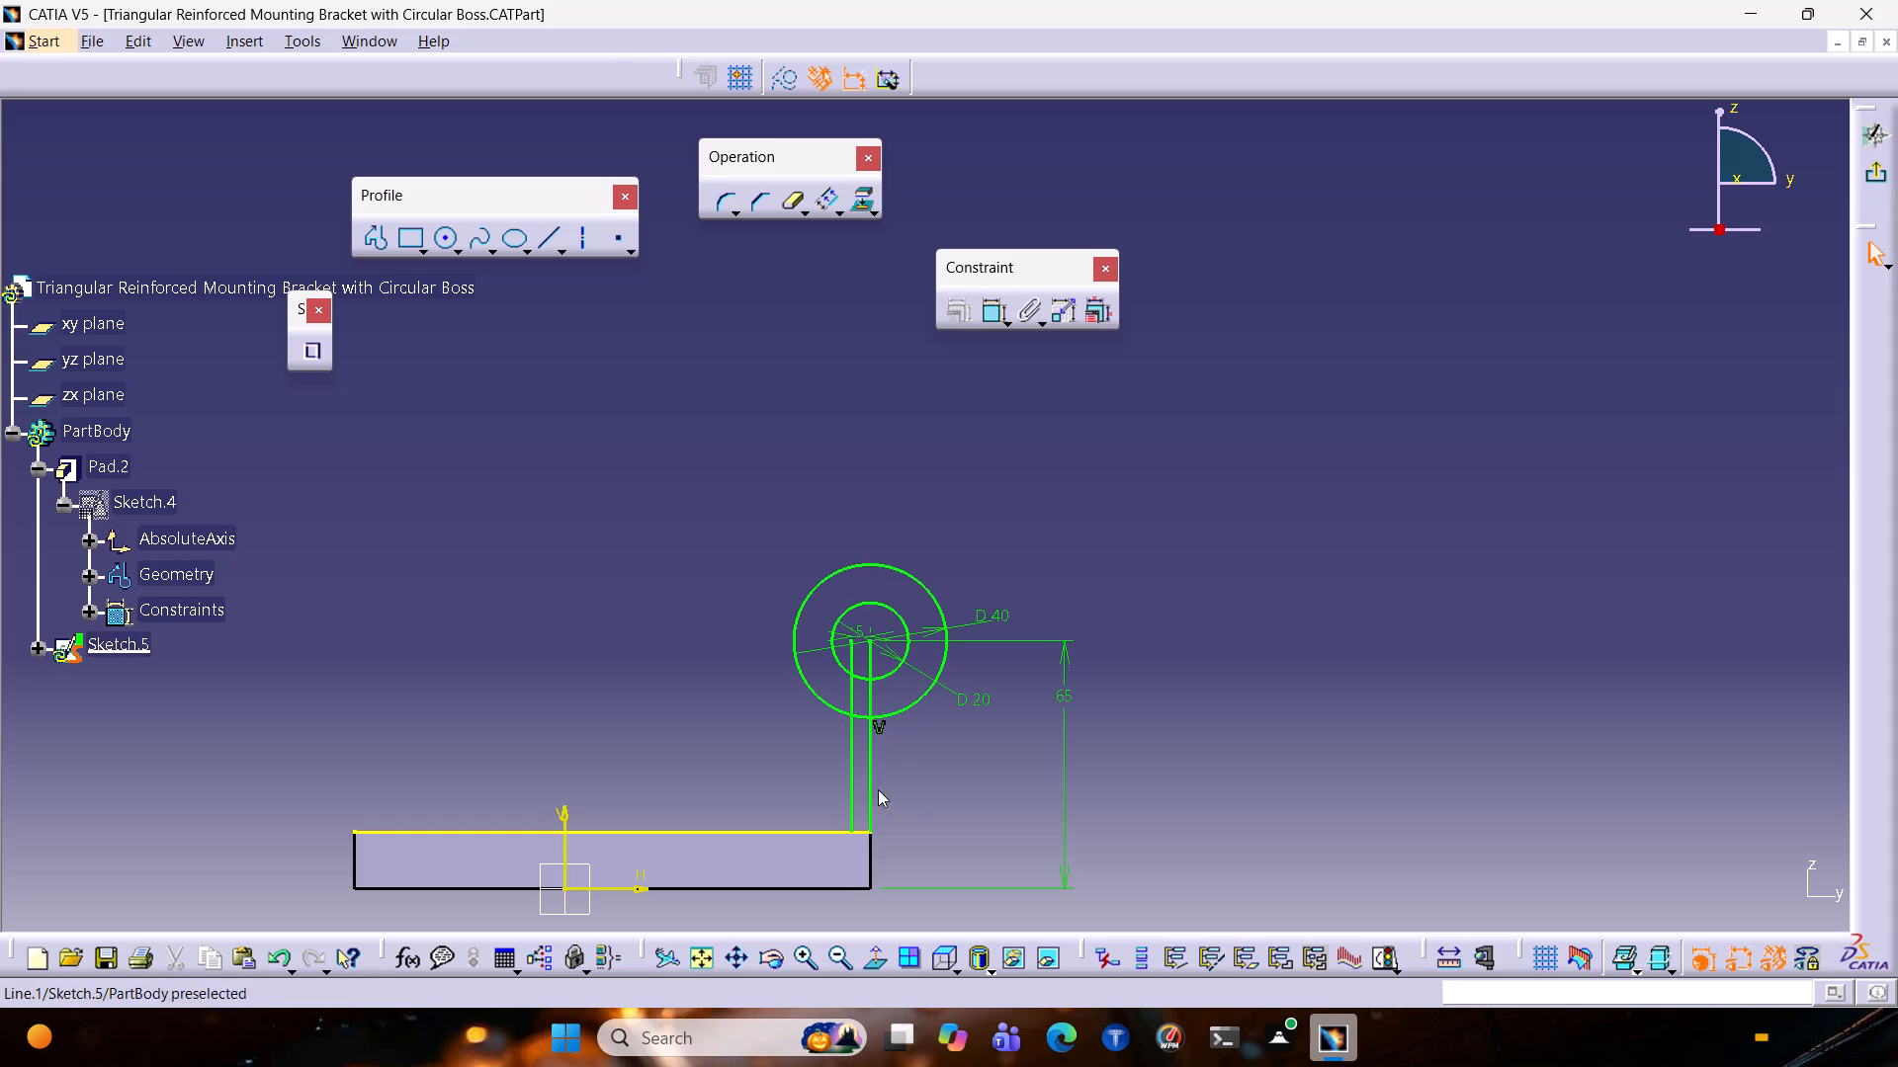
click(873, 787)
key(Delete)
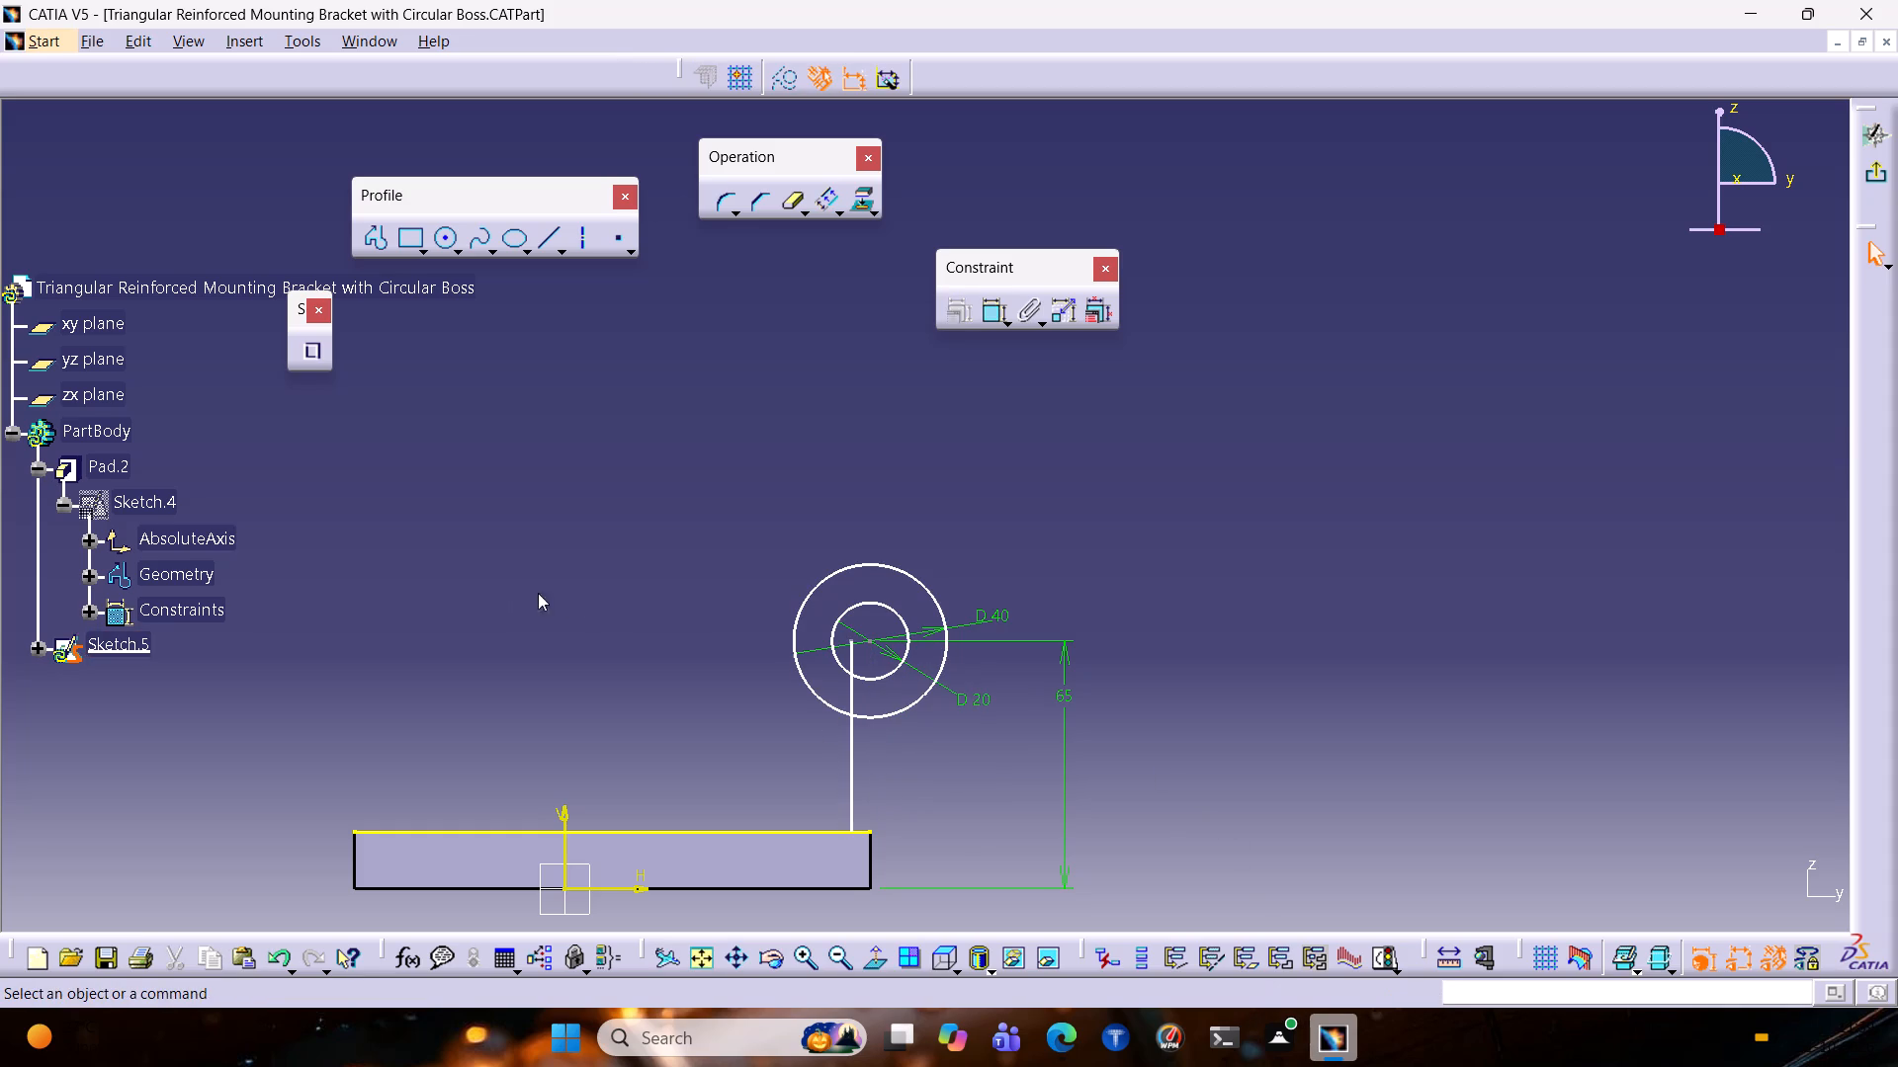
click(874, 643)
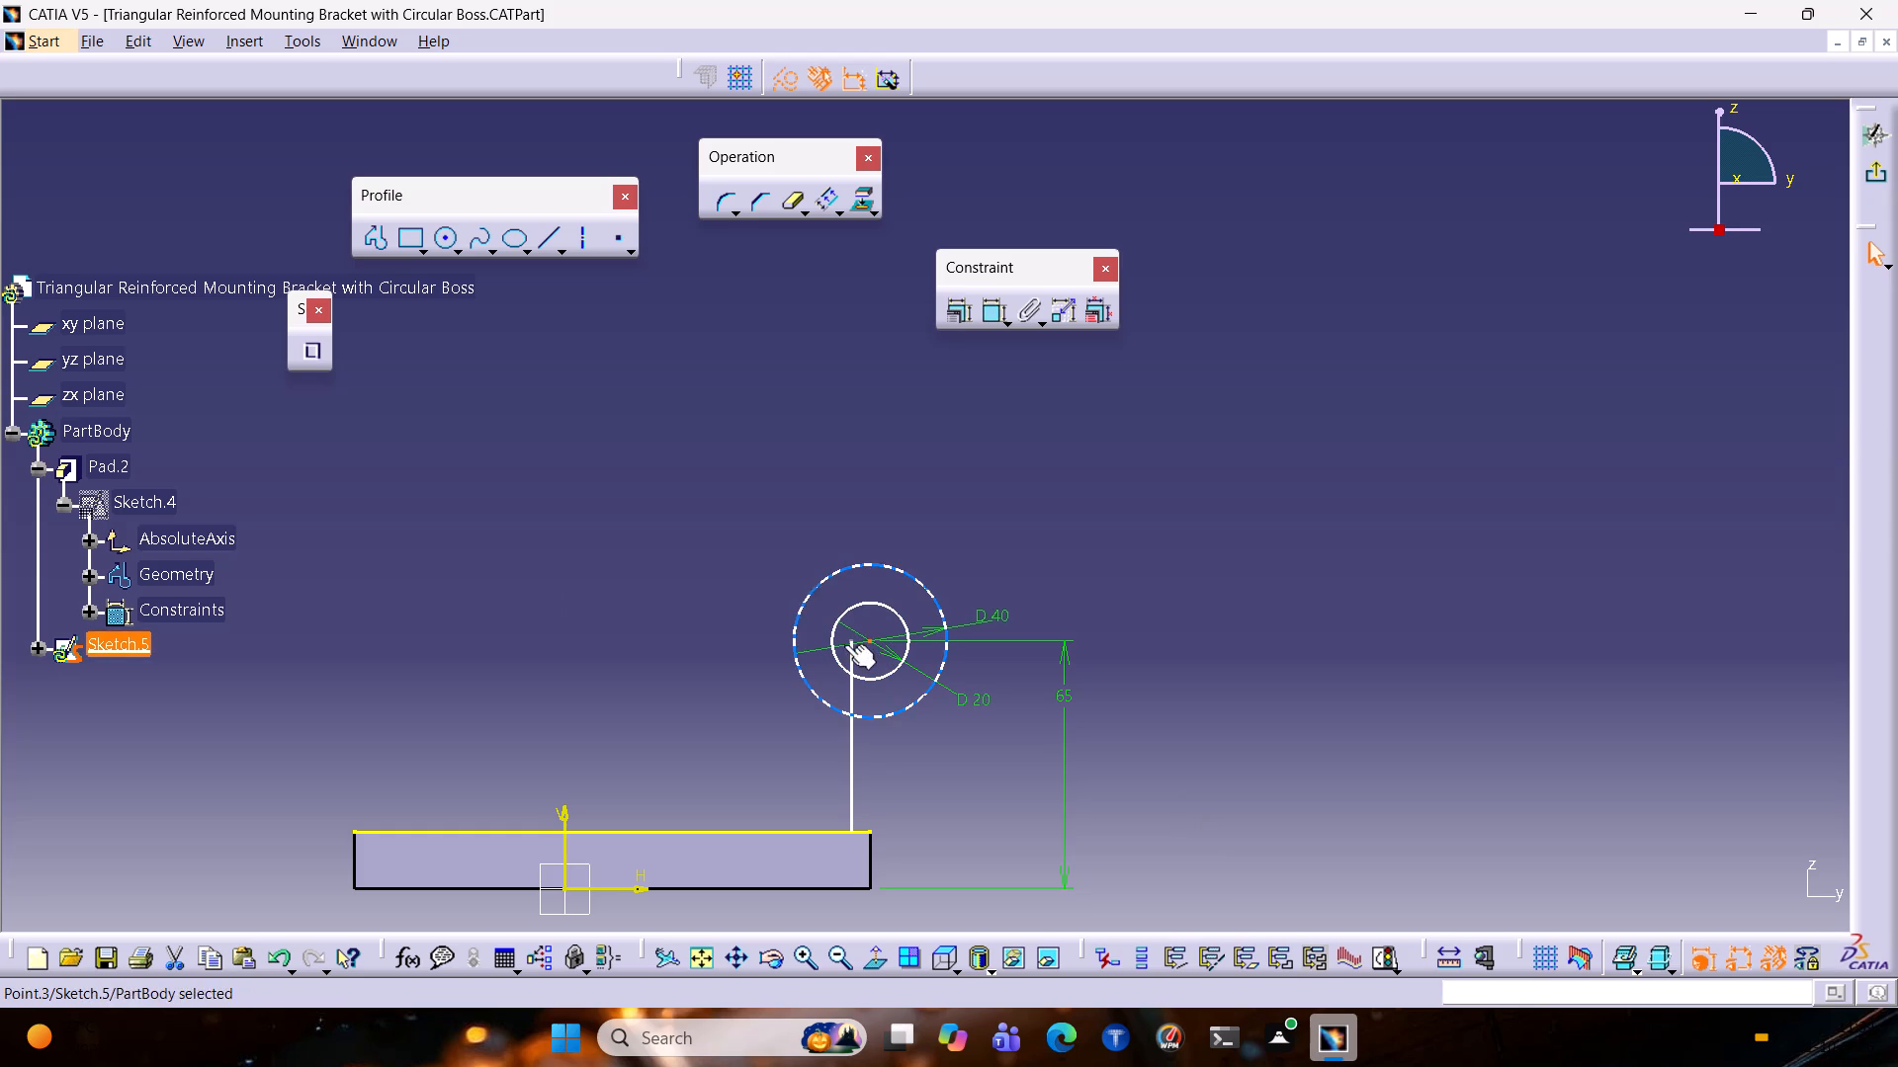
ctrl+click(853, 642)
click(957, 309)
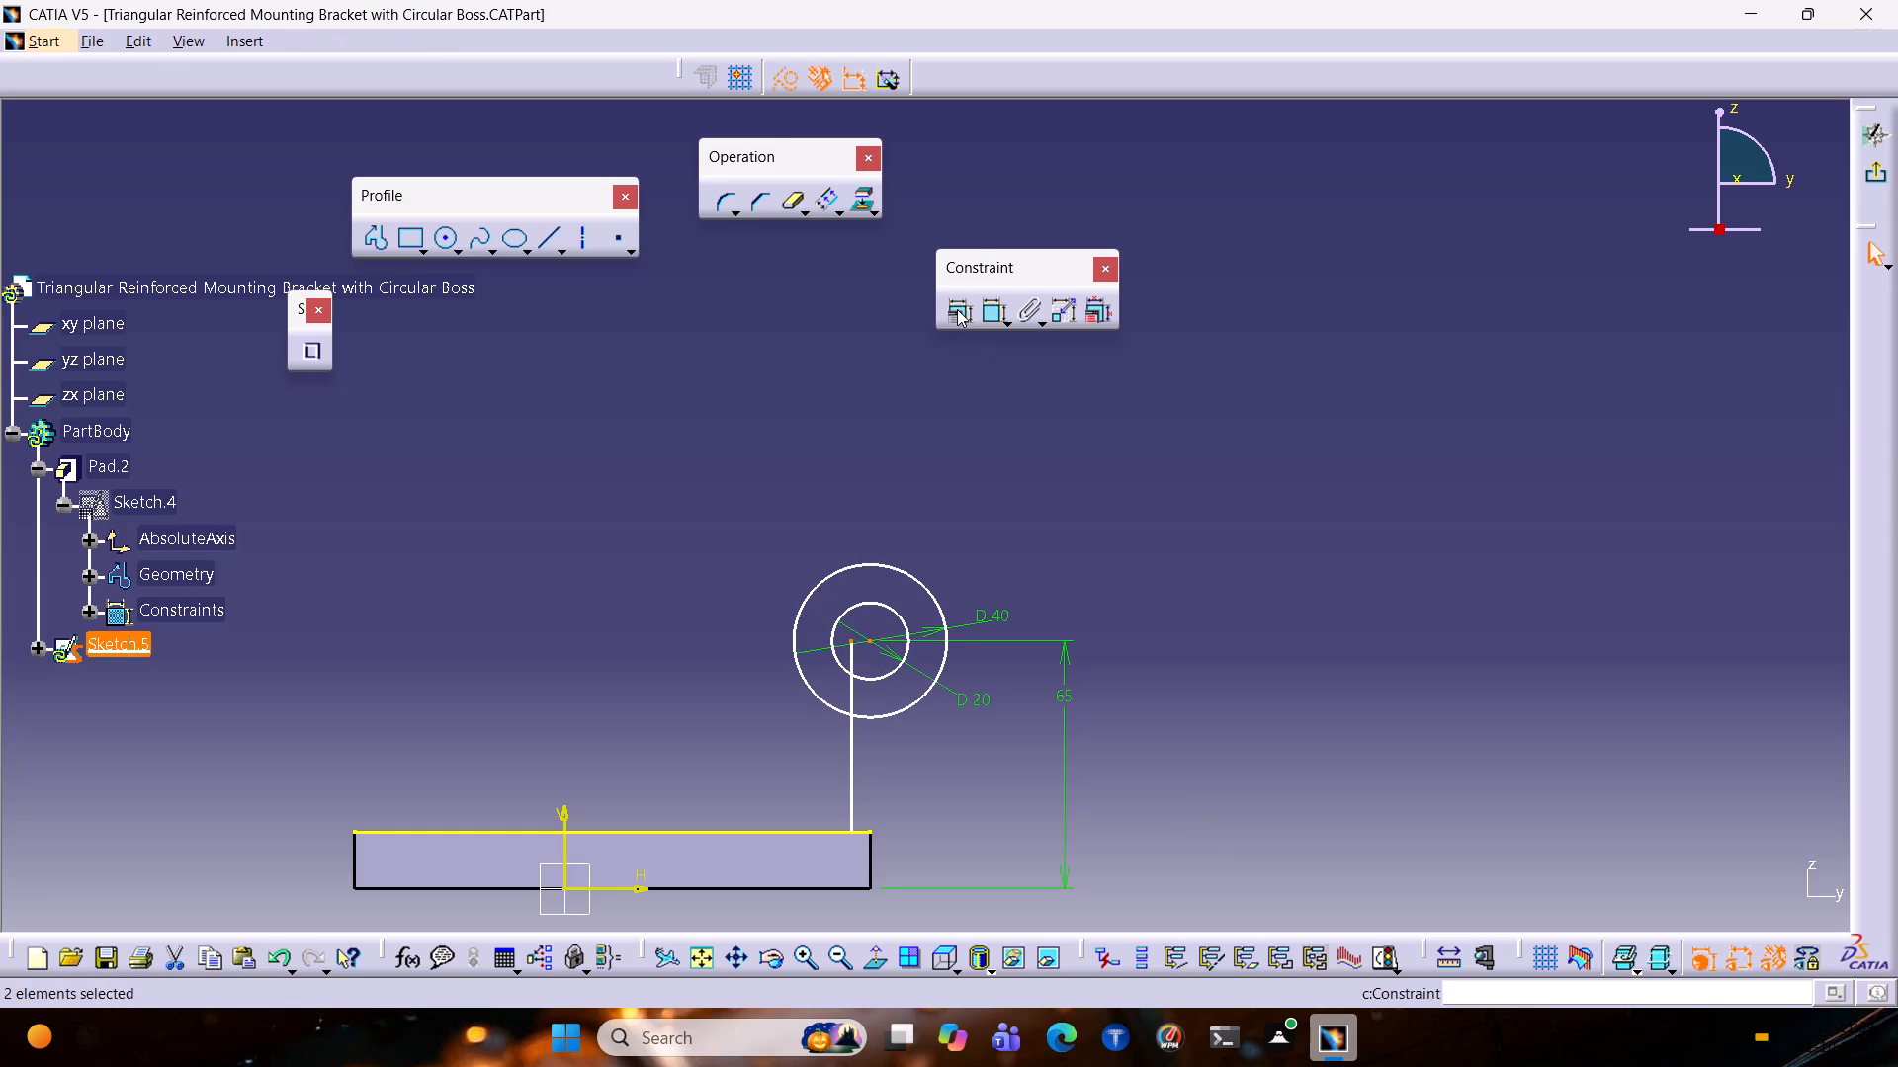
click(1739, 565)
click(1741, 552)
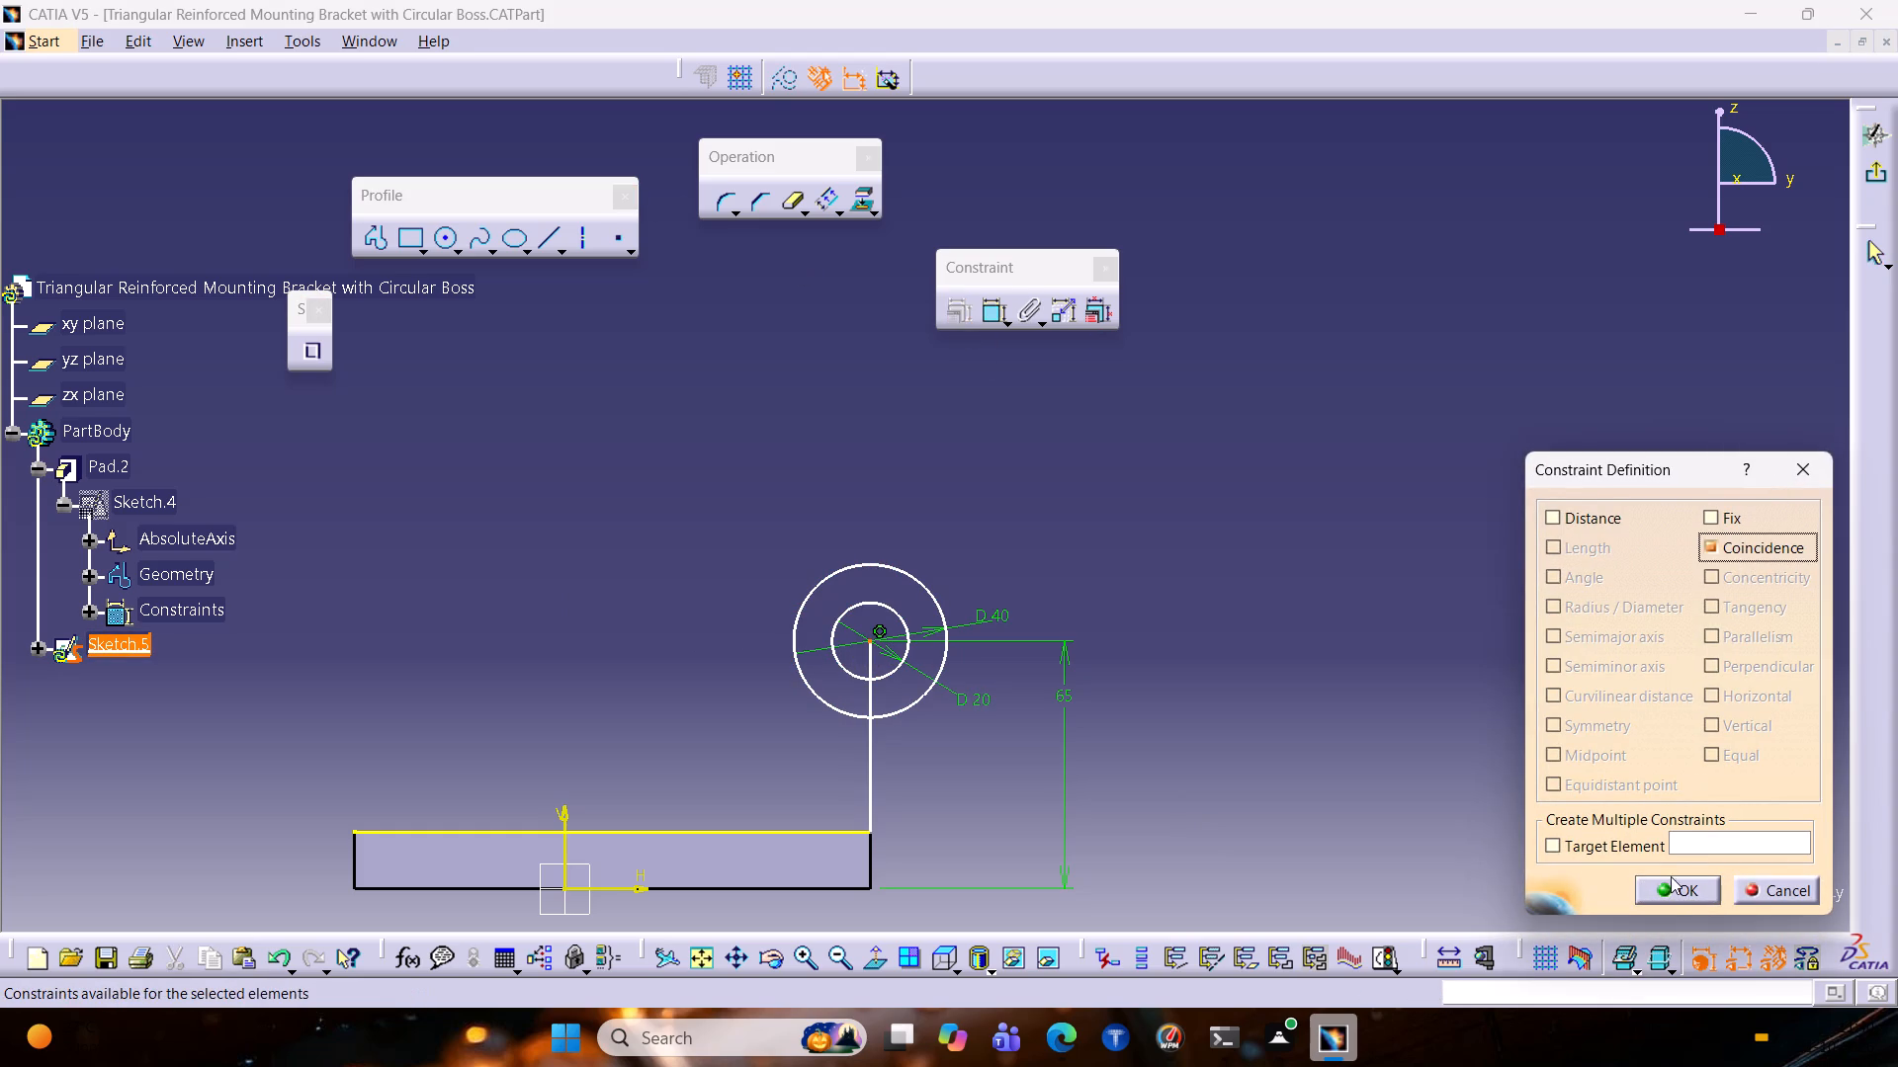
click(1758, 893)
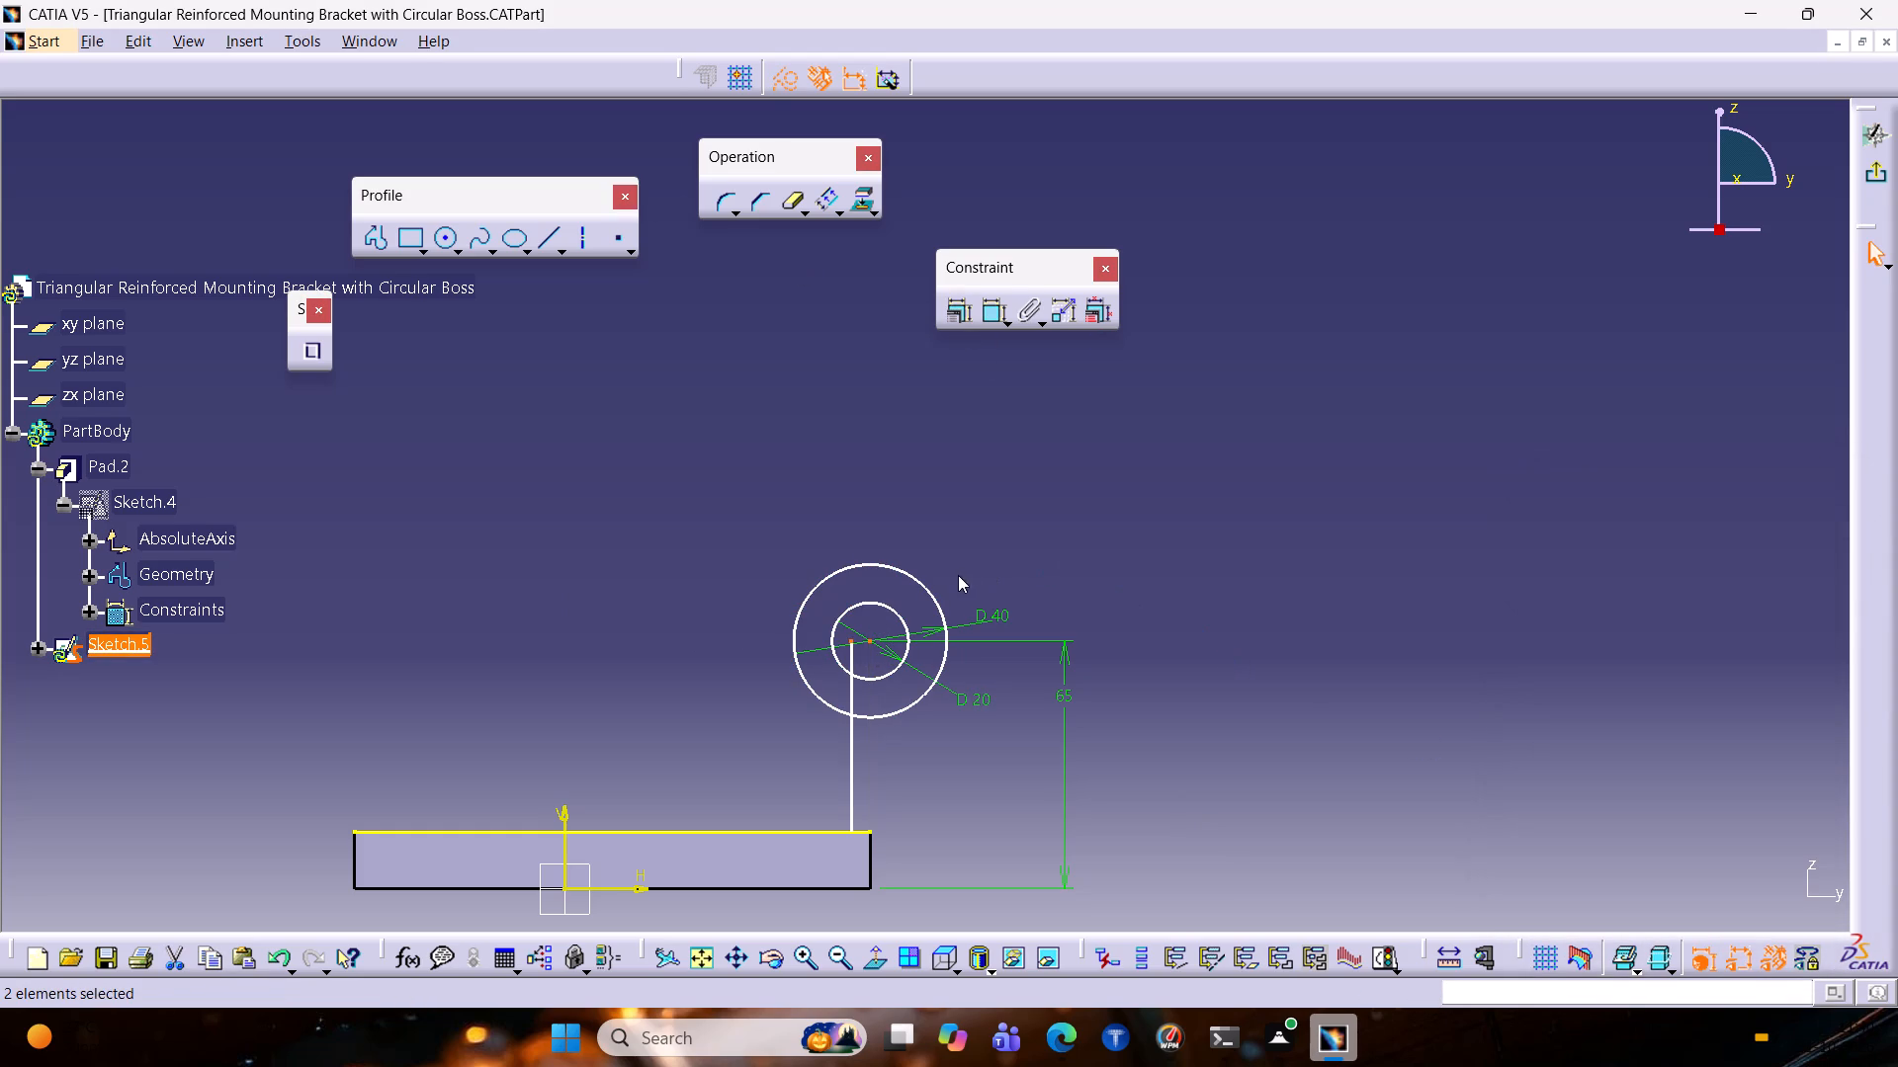
Move the two concentric circles so their centre coincides with the upper end of the remaining vertical line.
drag(868, 637, 863, 637)
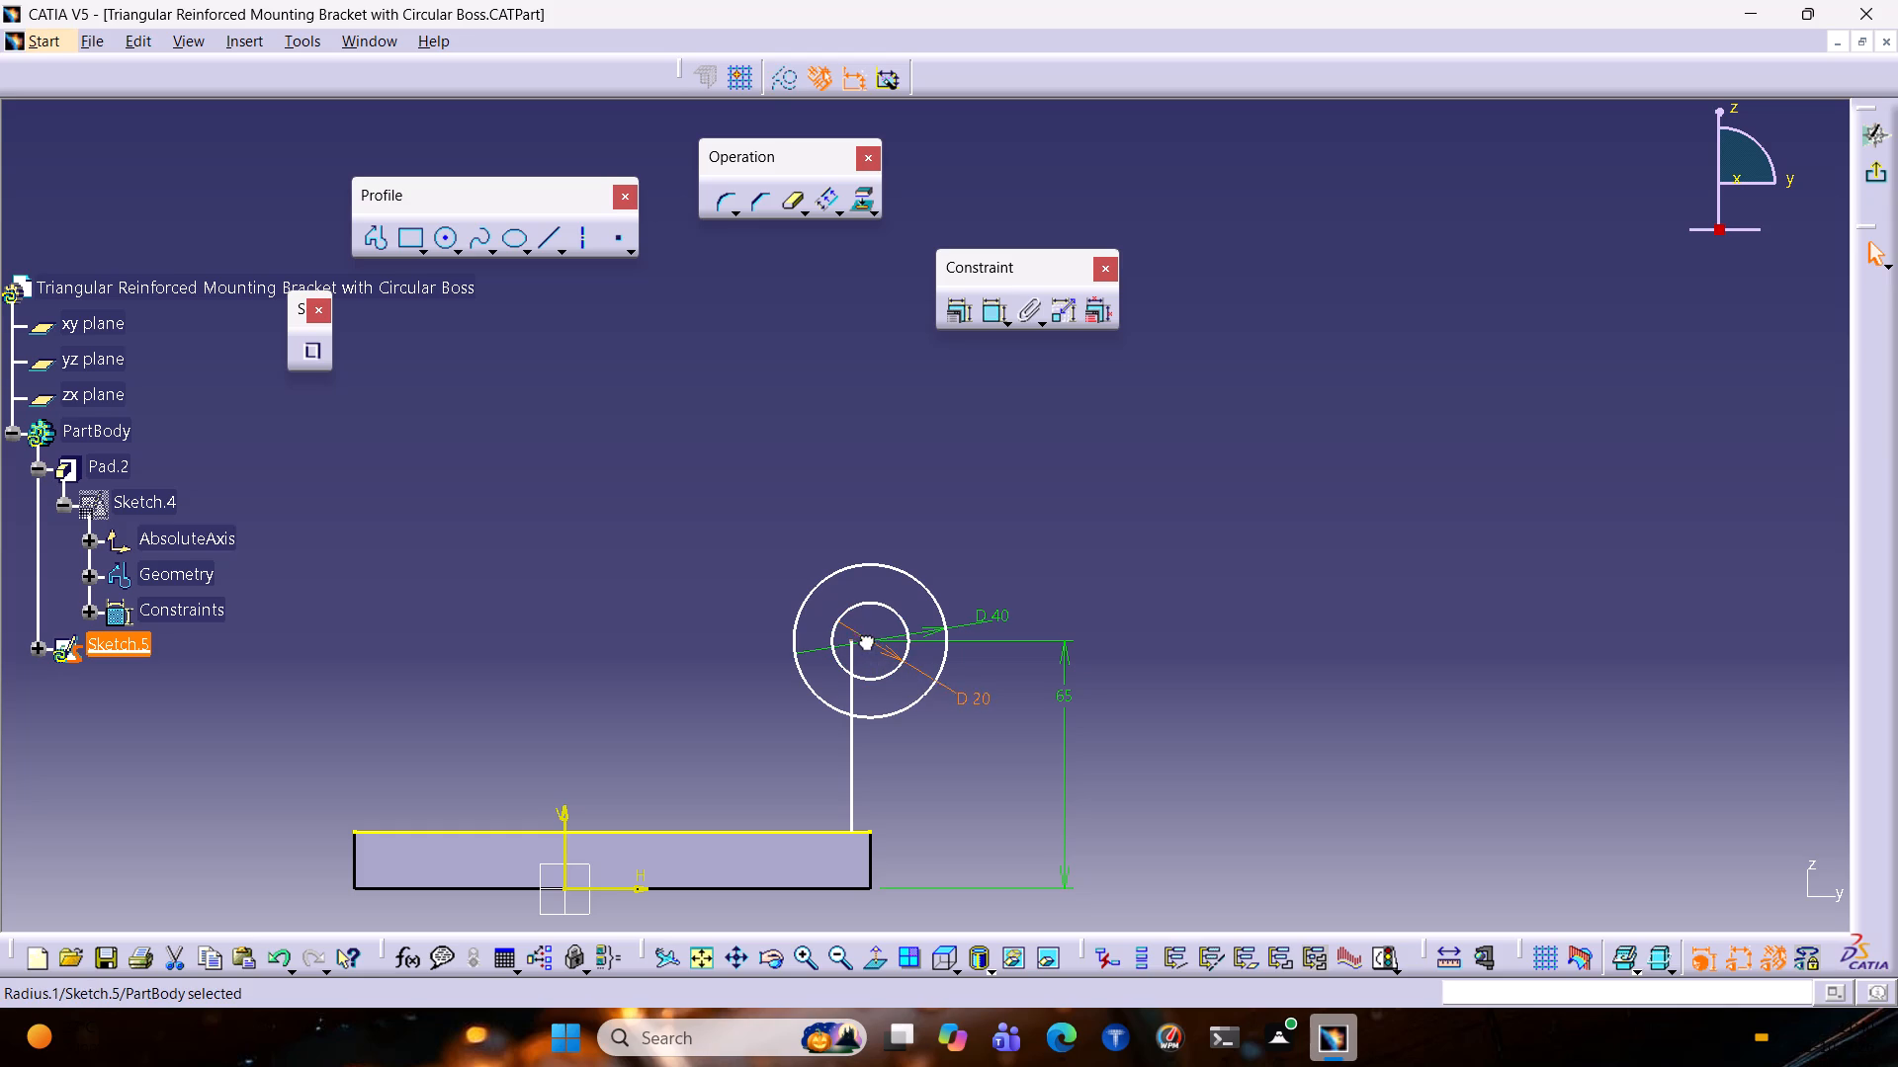
drag(863, 637, 853, 635)
drag(873, 642, 857, 642)
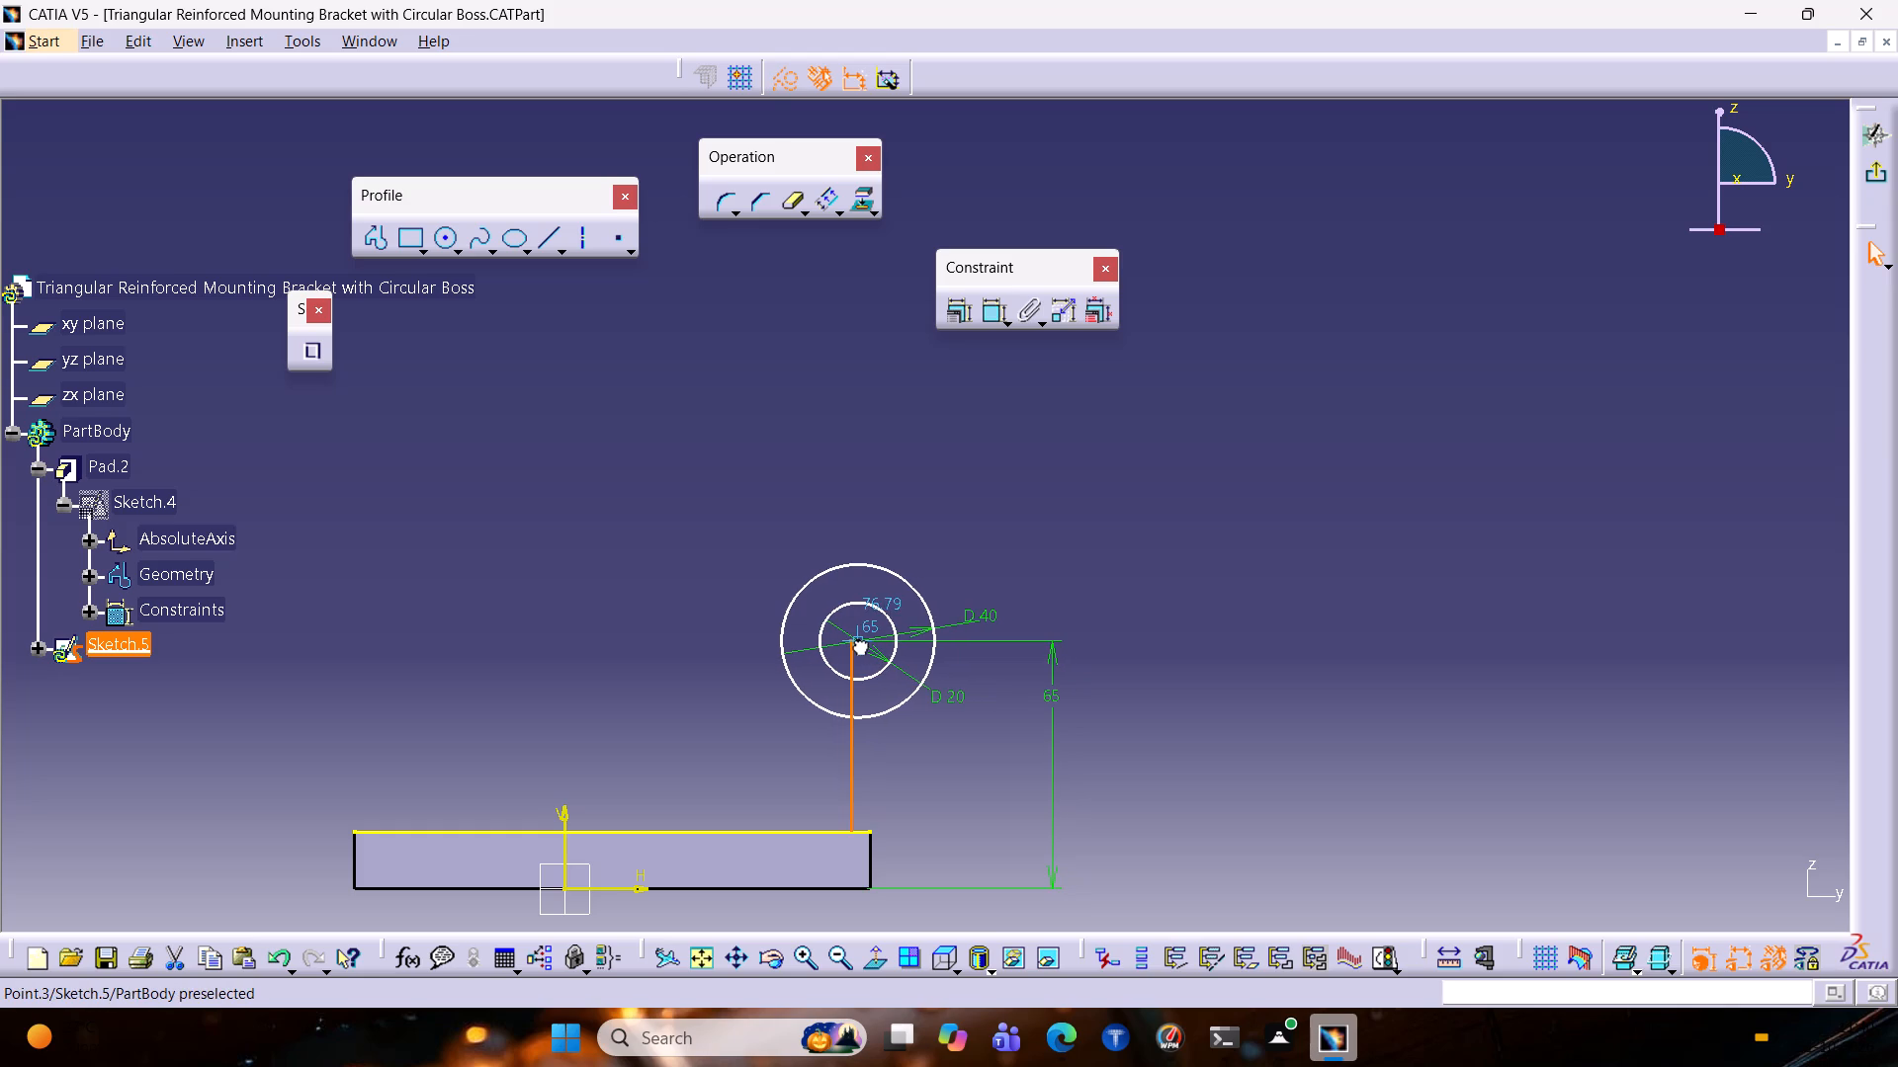
drag(857, 642, 852, 641)
click(945, 775)
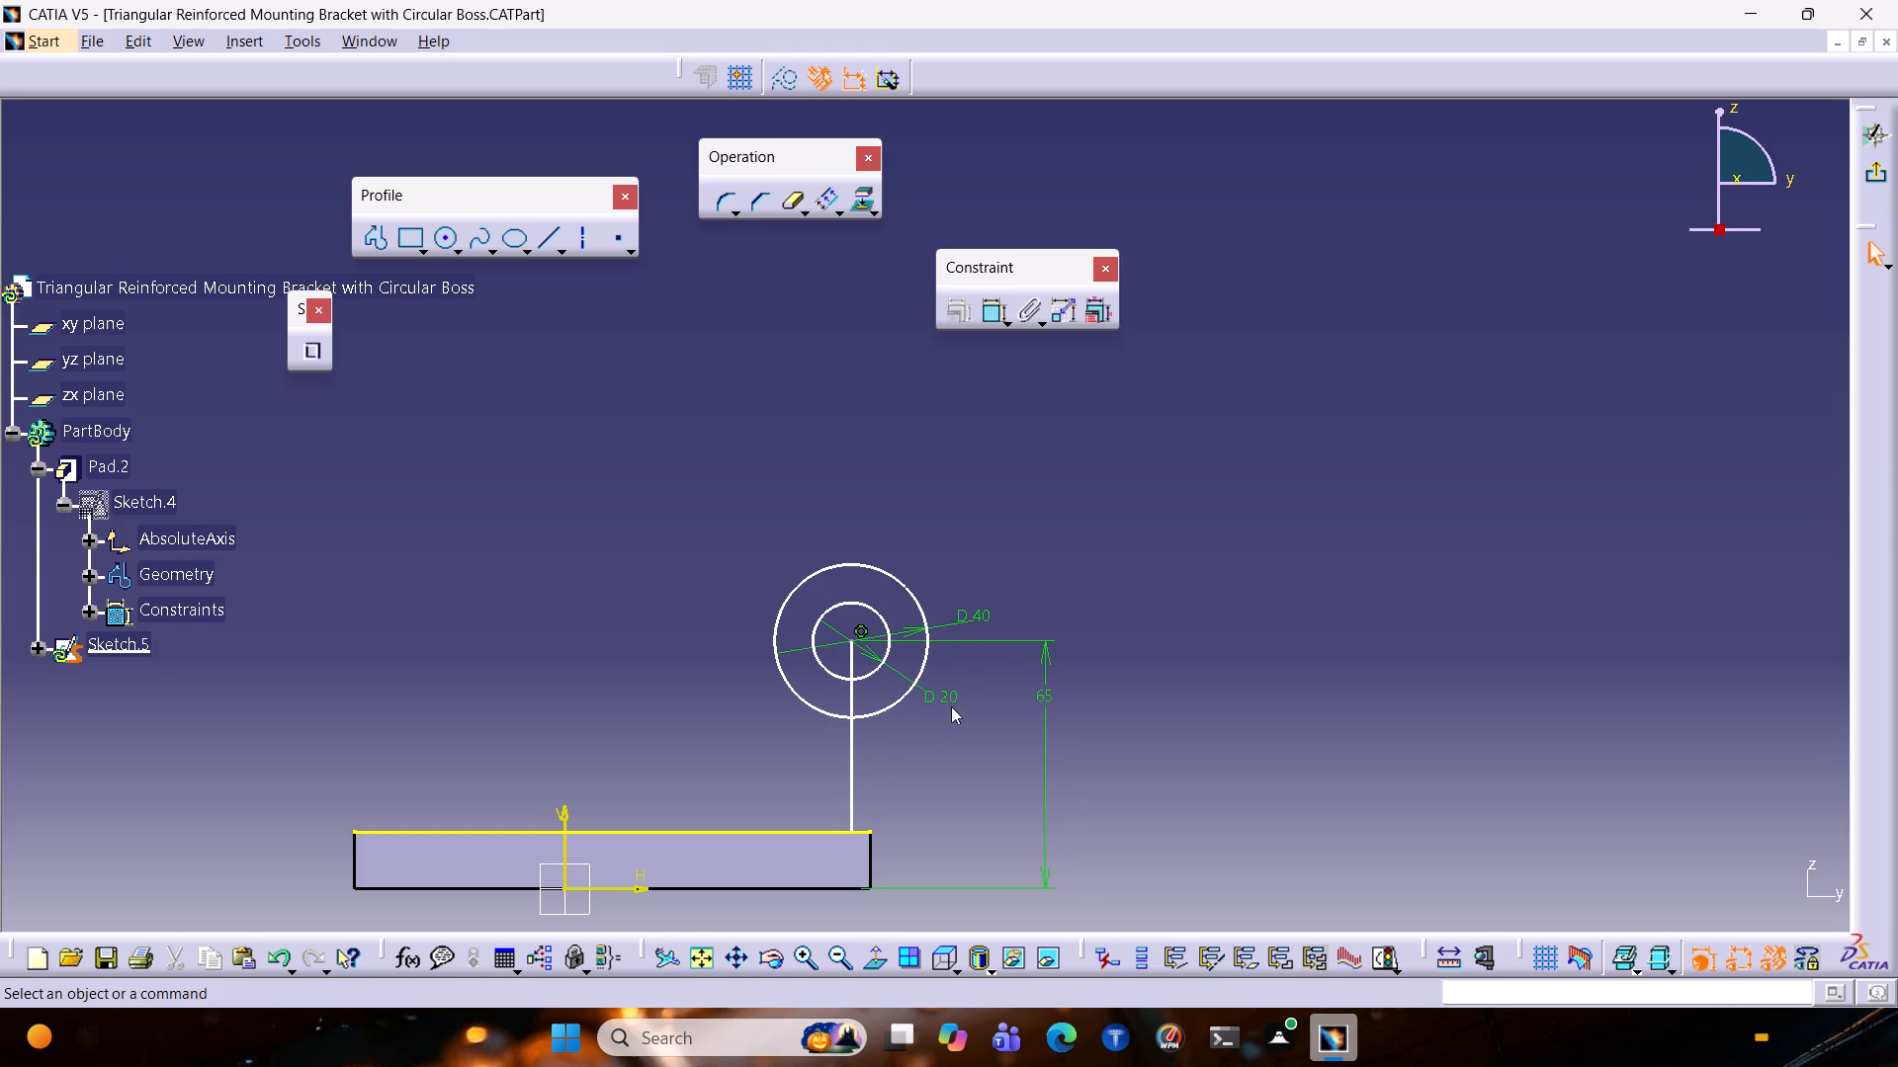
Offset the vertical line by 5 mm towards the plate's outer end.
click(853, 774)
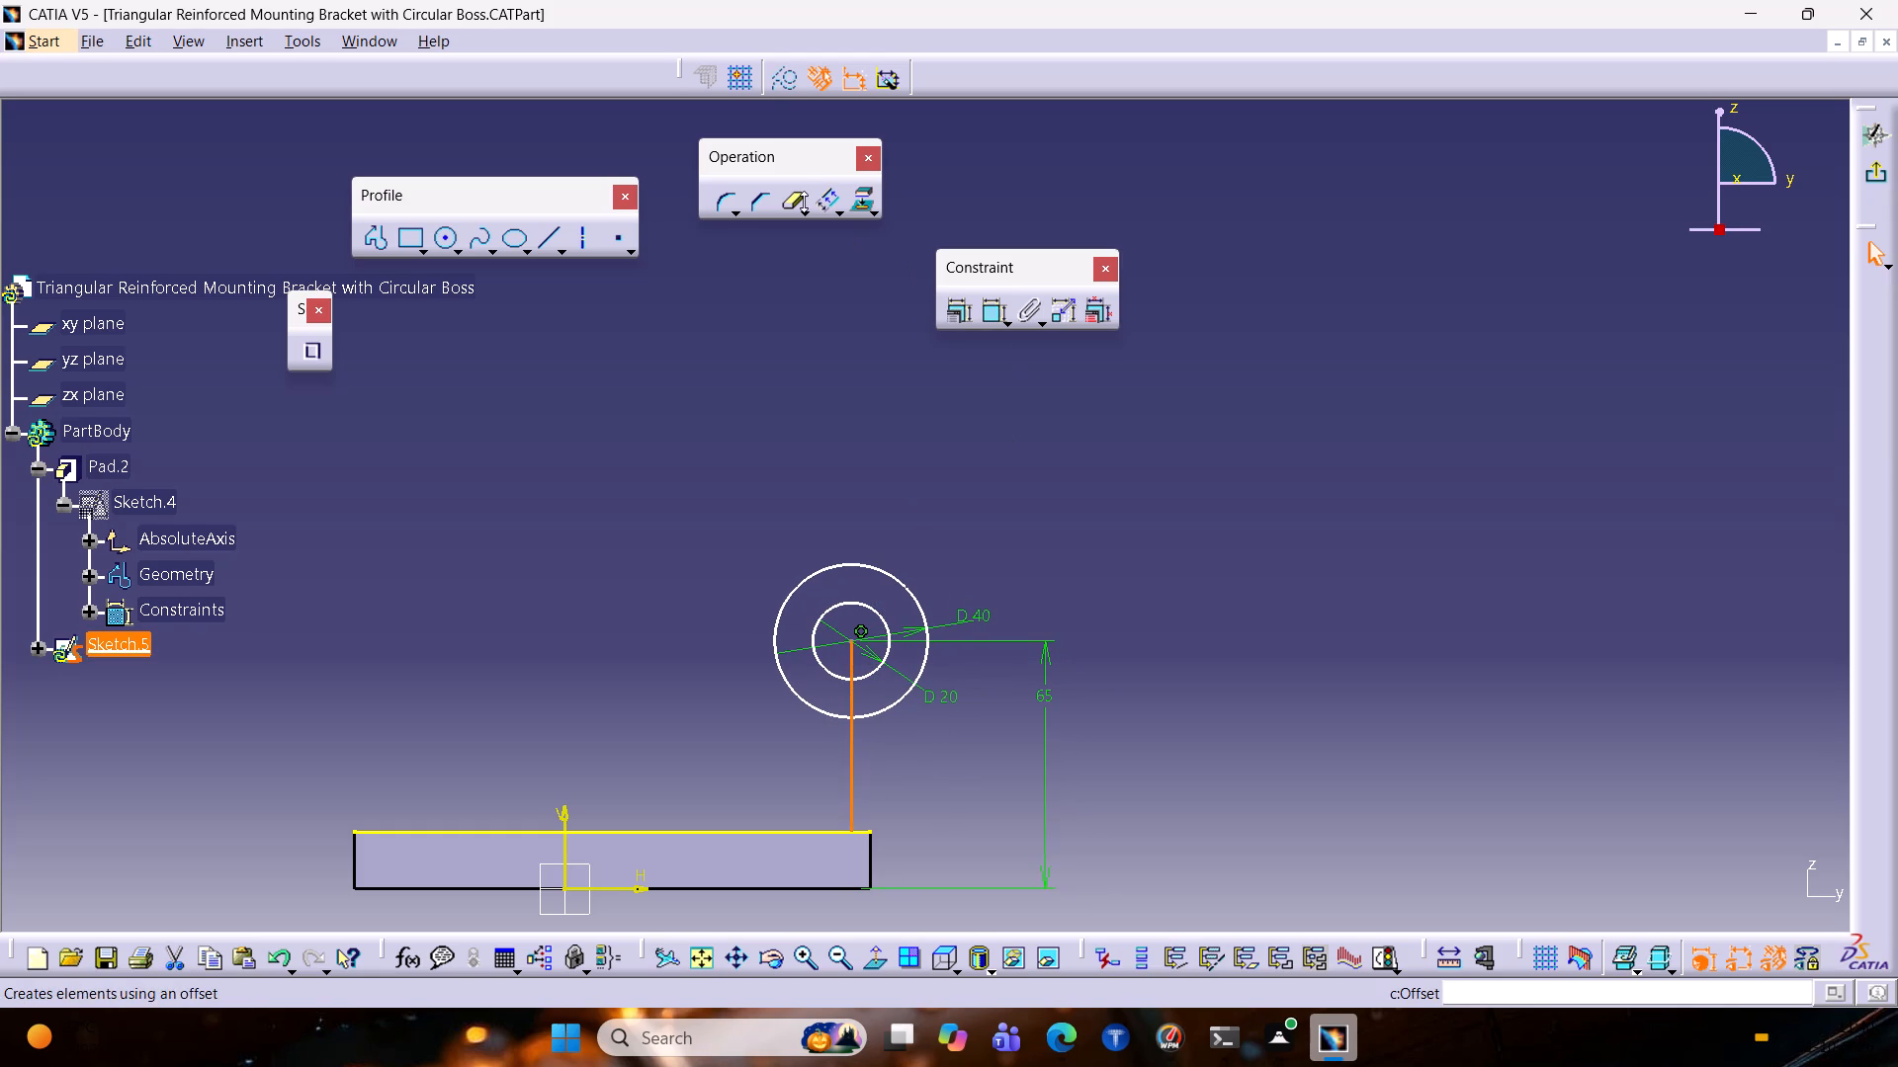
click(822, 206)
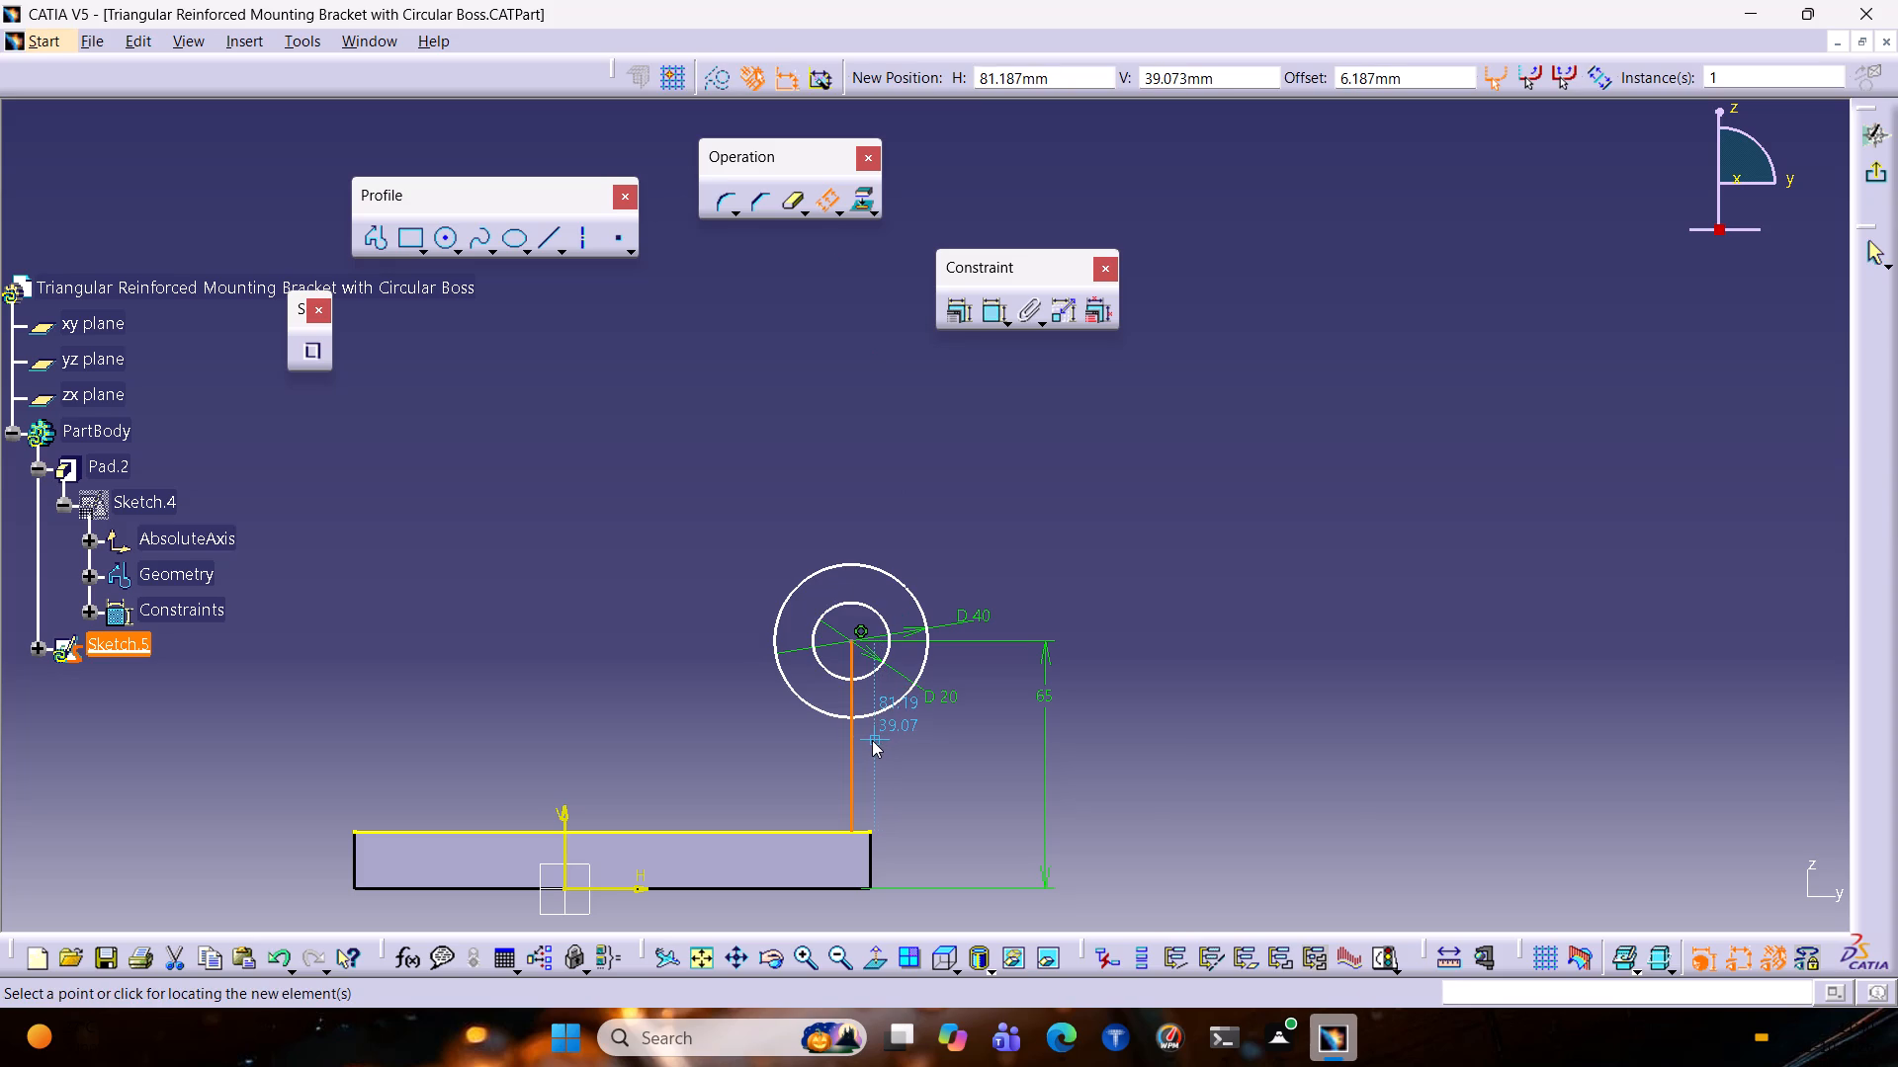
key(Tab)
key(Tab)
key(5)
key(Return)
click(948, 783)
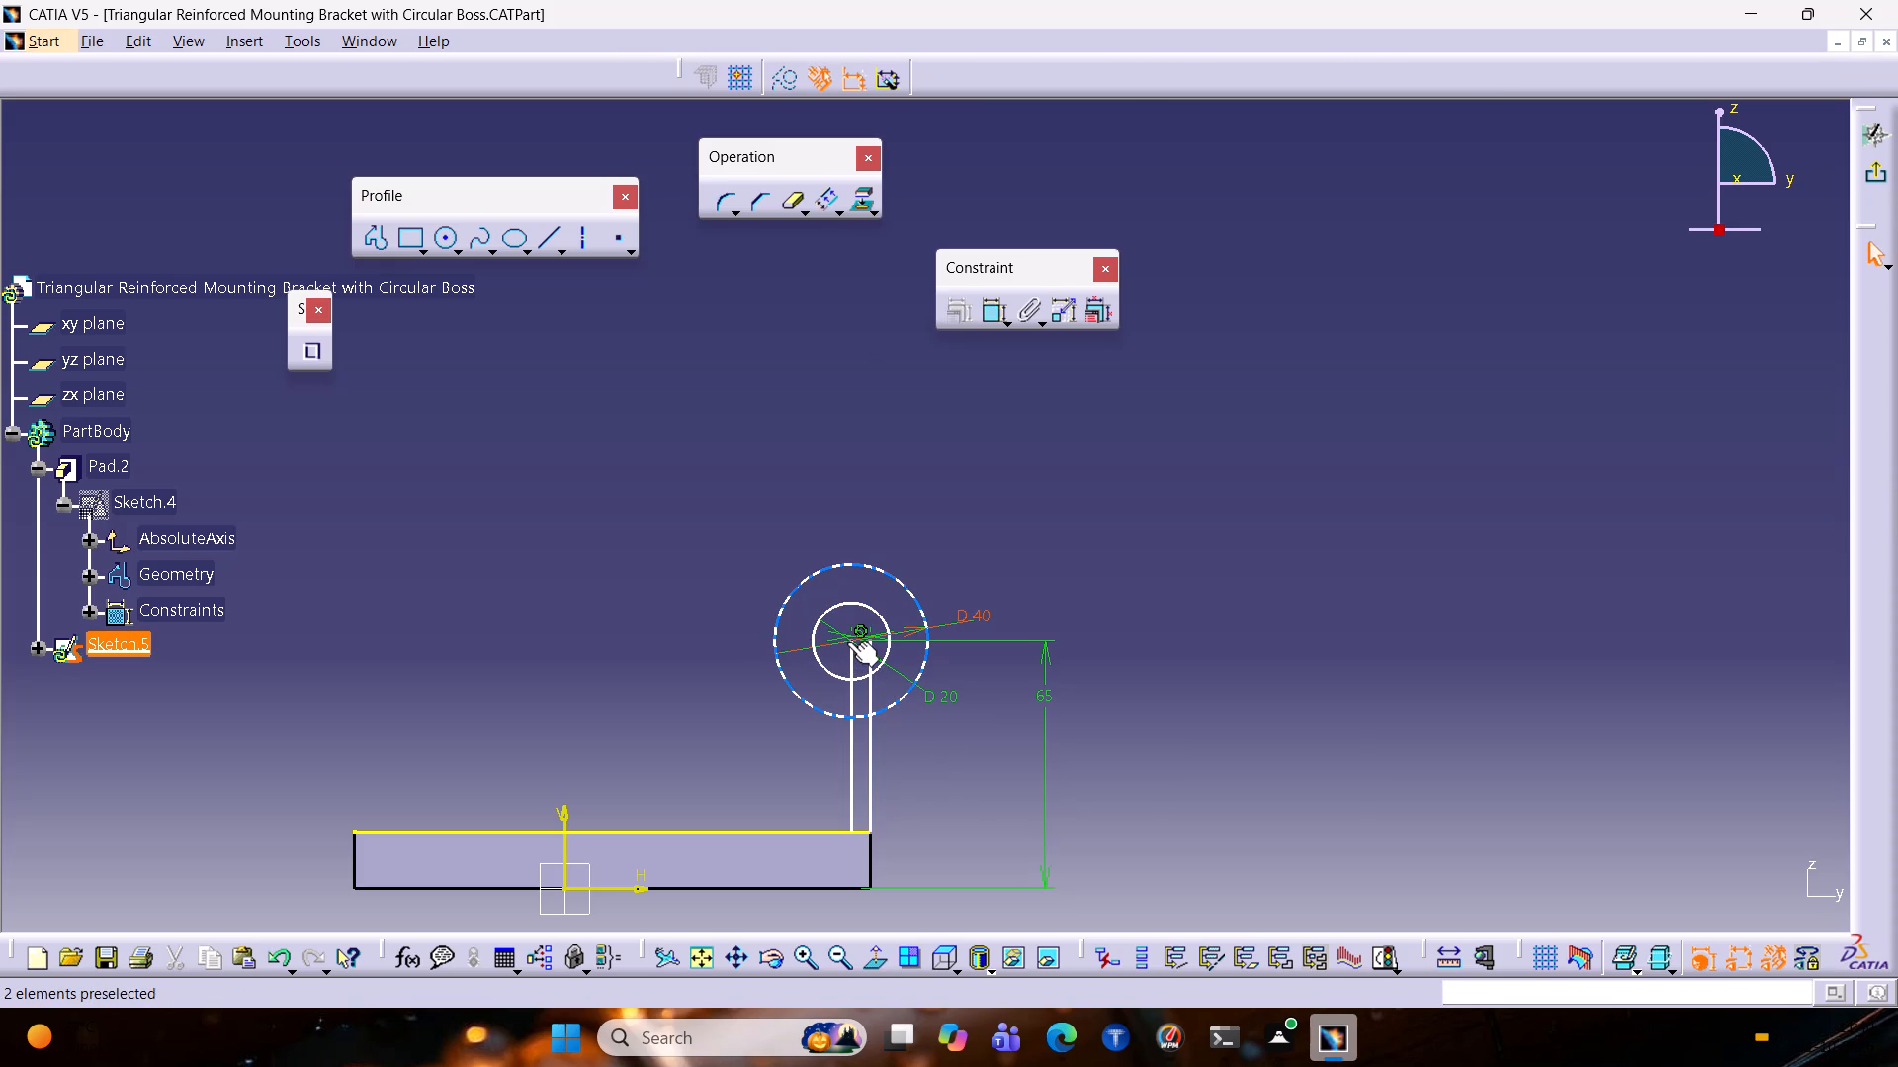
Constrain the lower endpoint of the vertical line under the circles' centre coincident with the plate's top edge.
ctrl+middle_drag(942, 792, 967, 676)
middle_drag(871, 938, 876, 912)
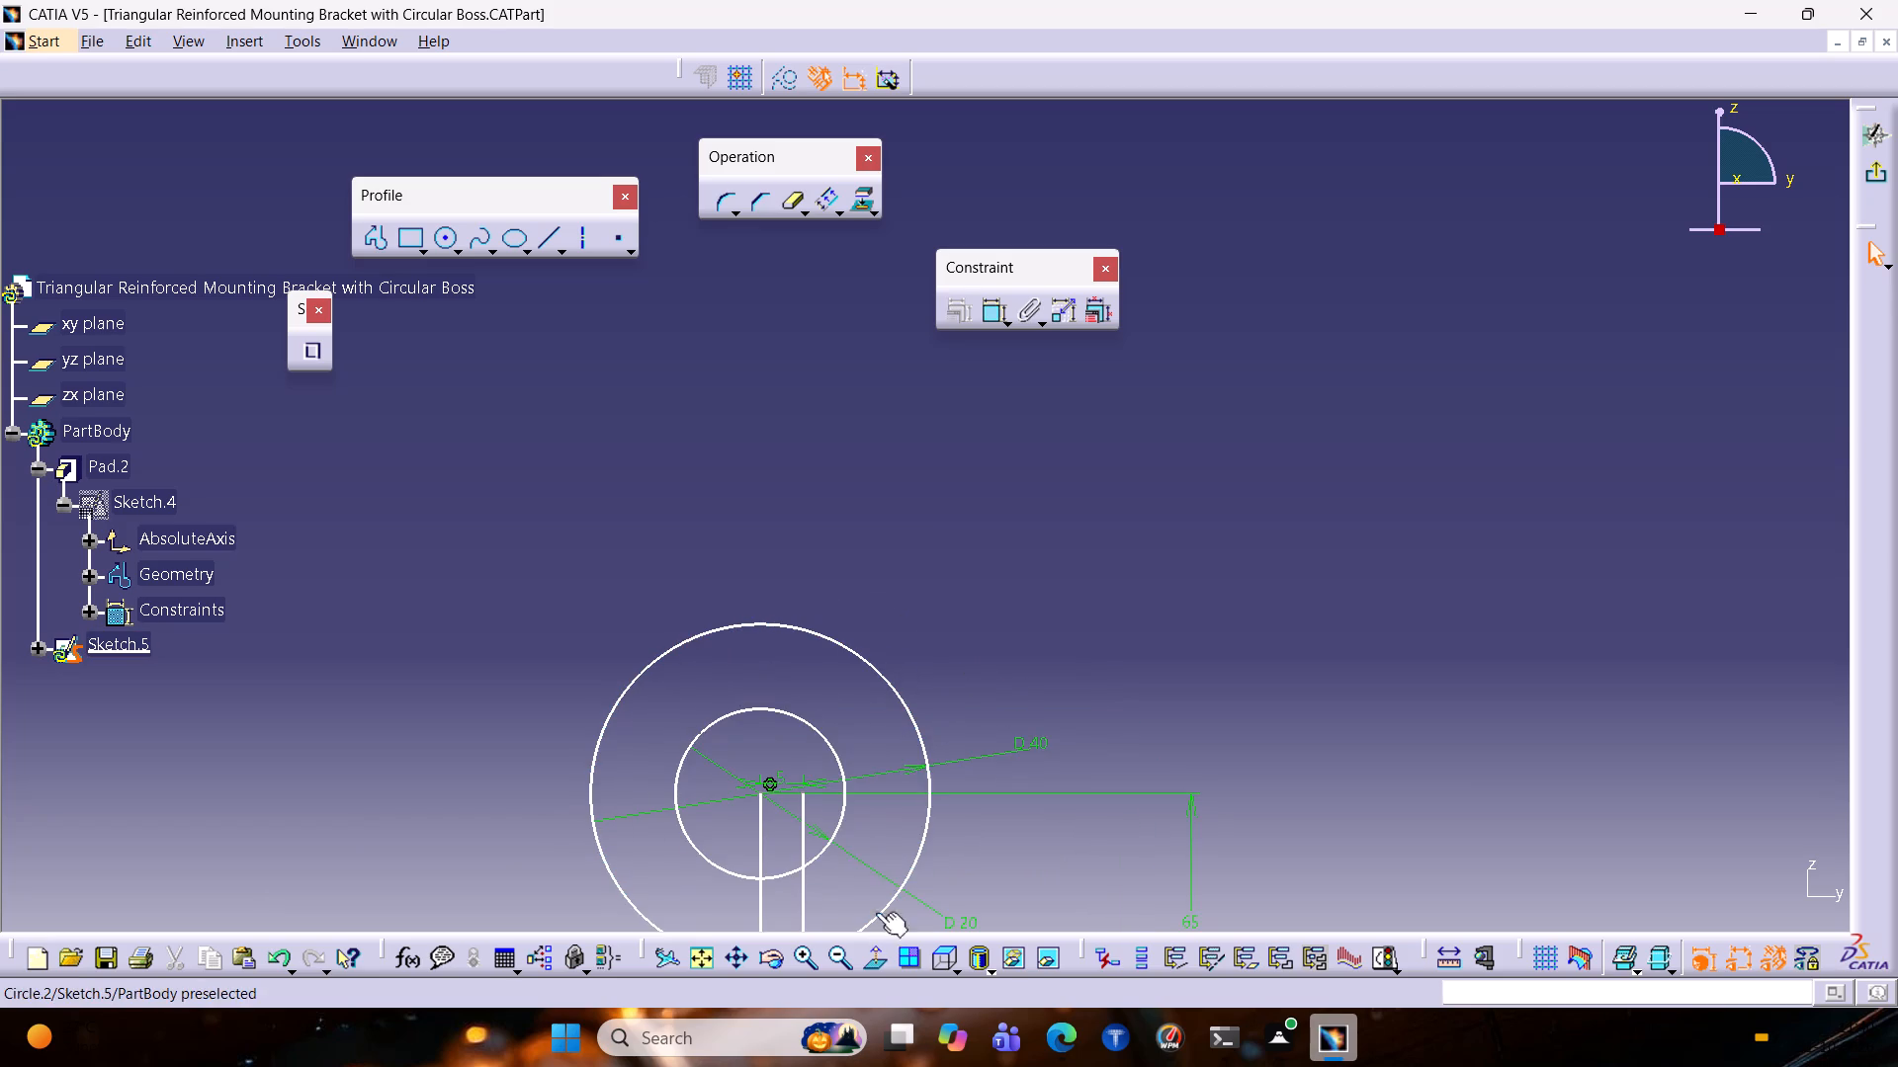
middle_drag(876, 912, 871, 889)
middle_drag(951, 885, 981, 271)
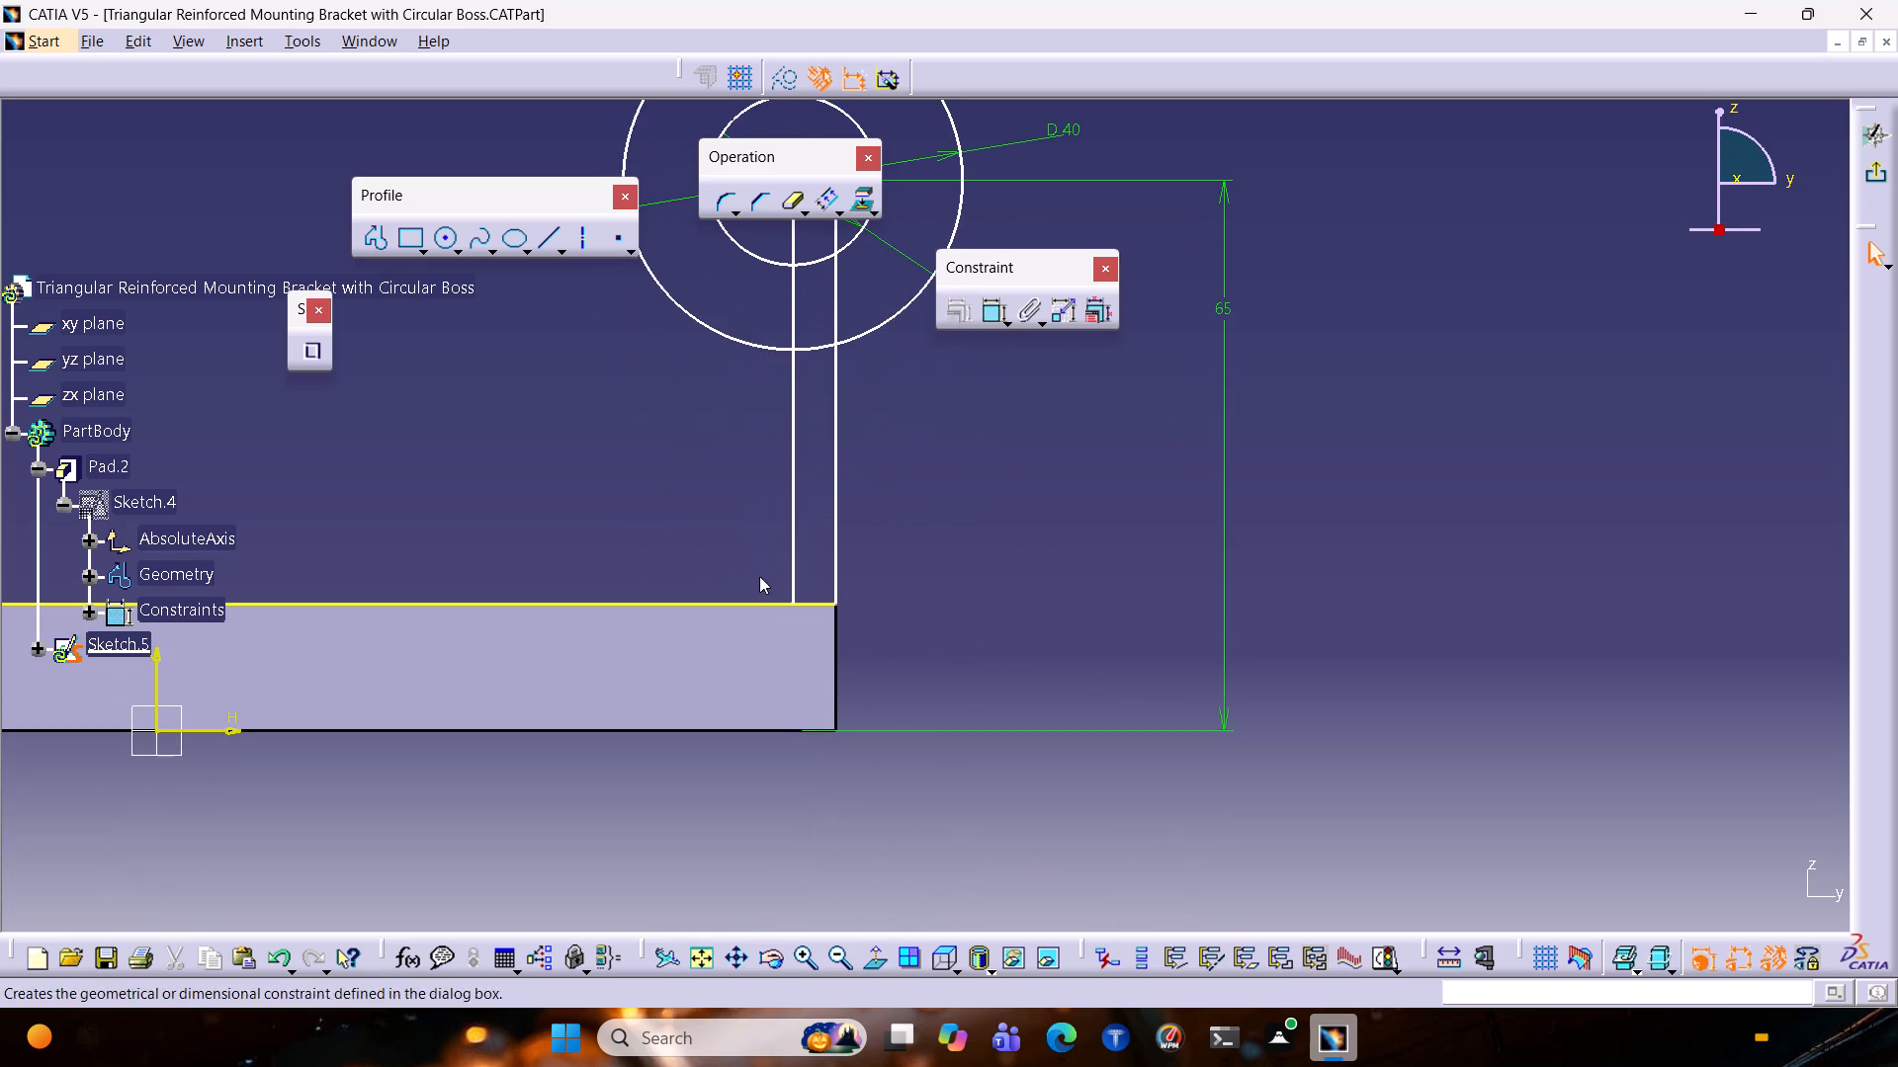
drag(793, 572, 797, 548)
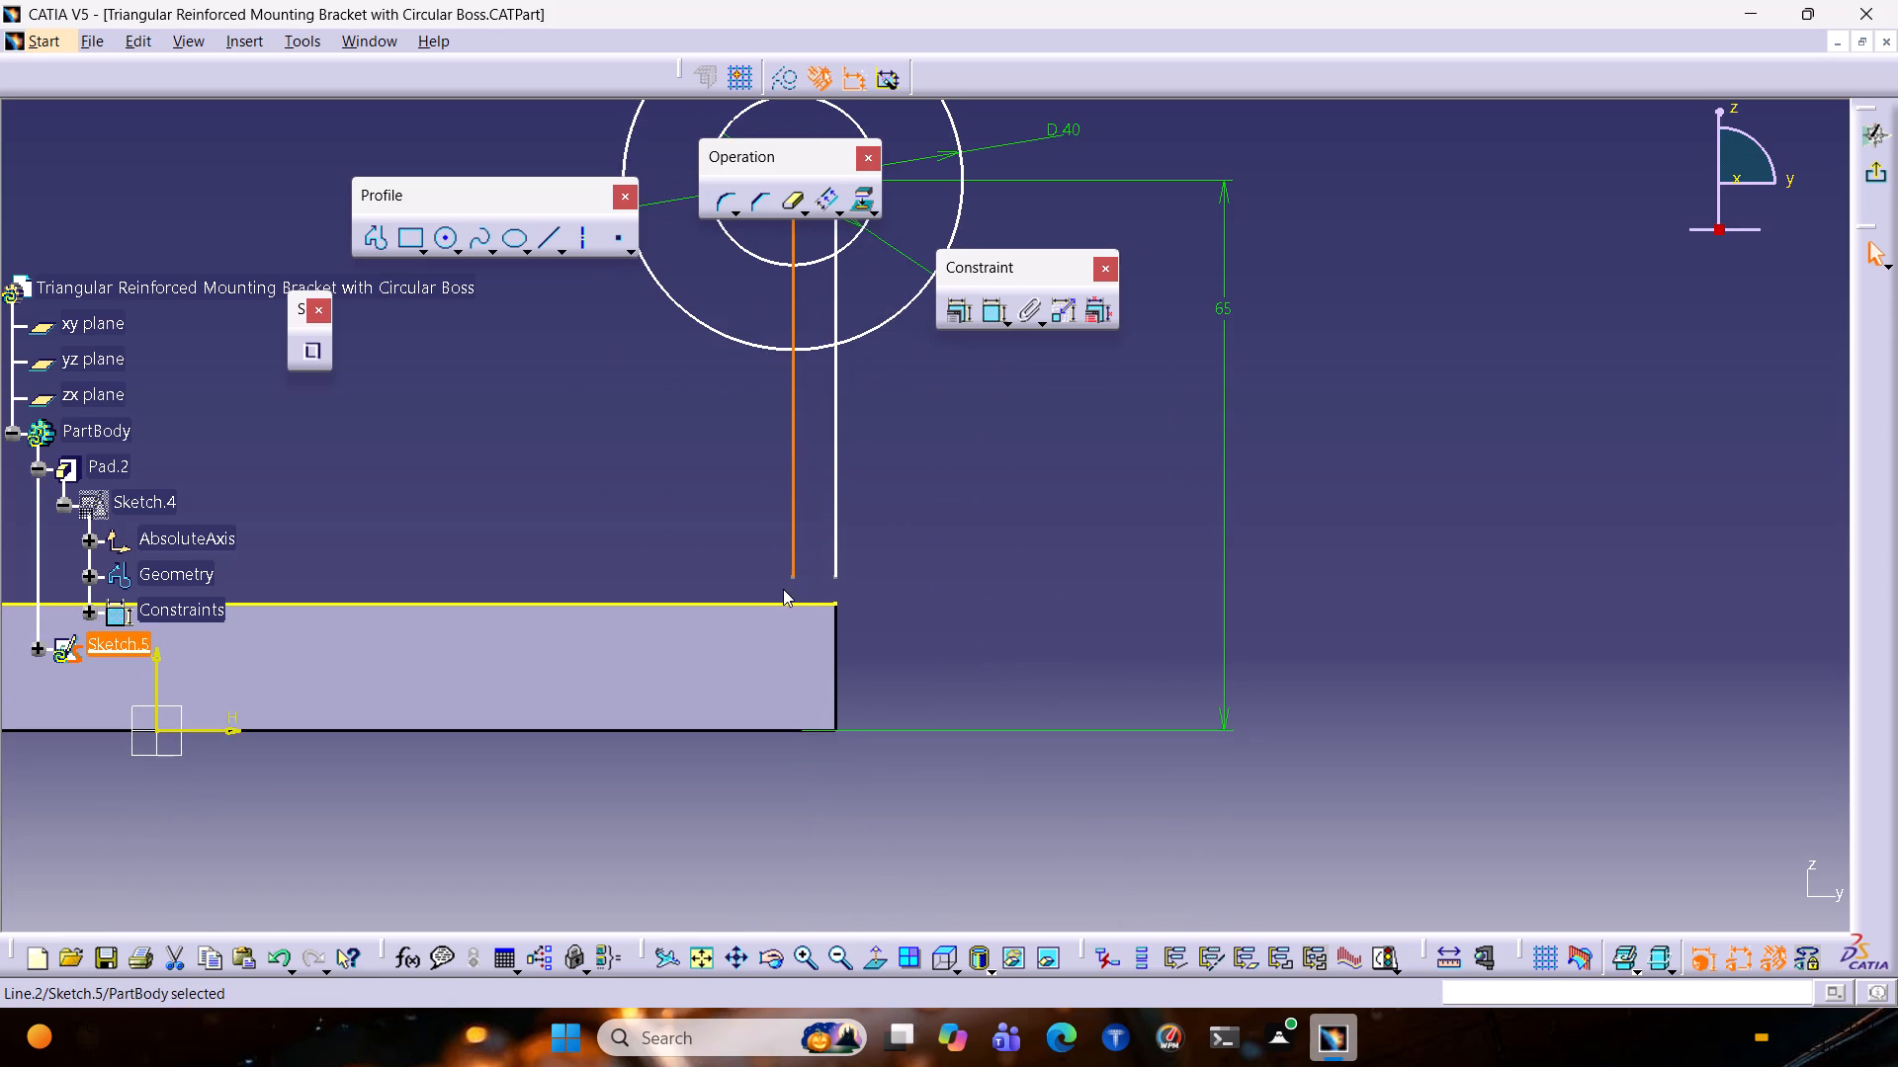
click(793, 578)
ctrl+click(793, 604)
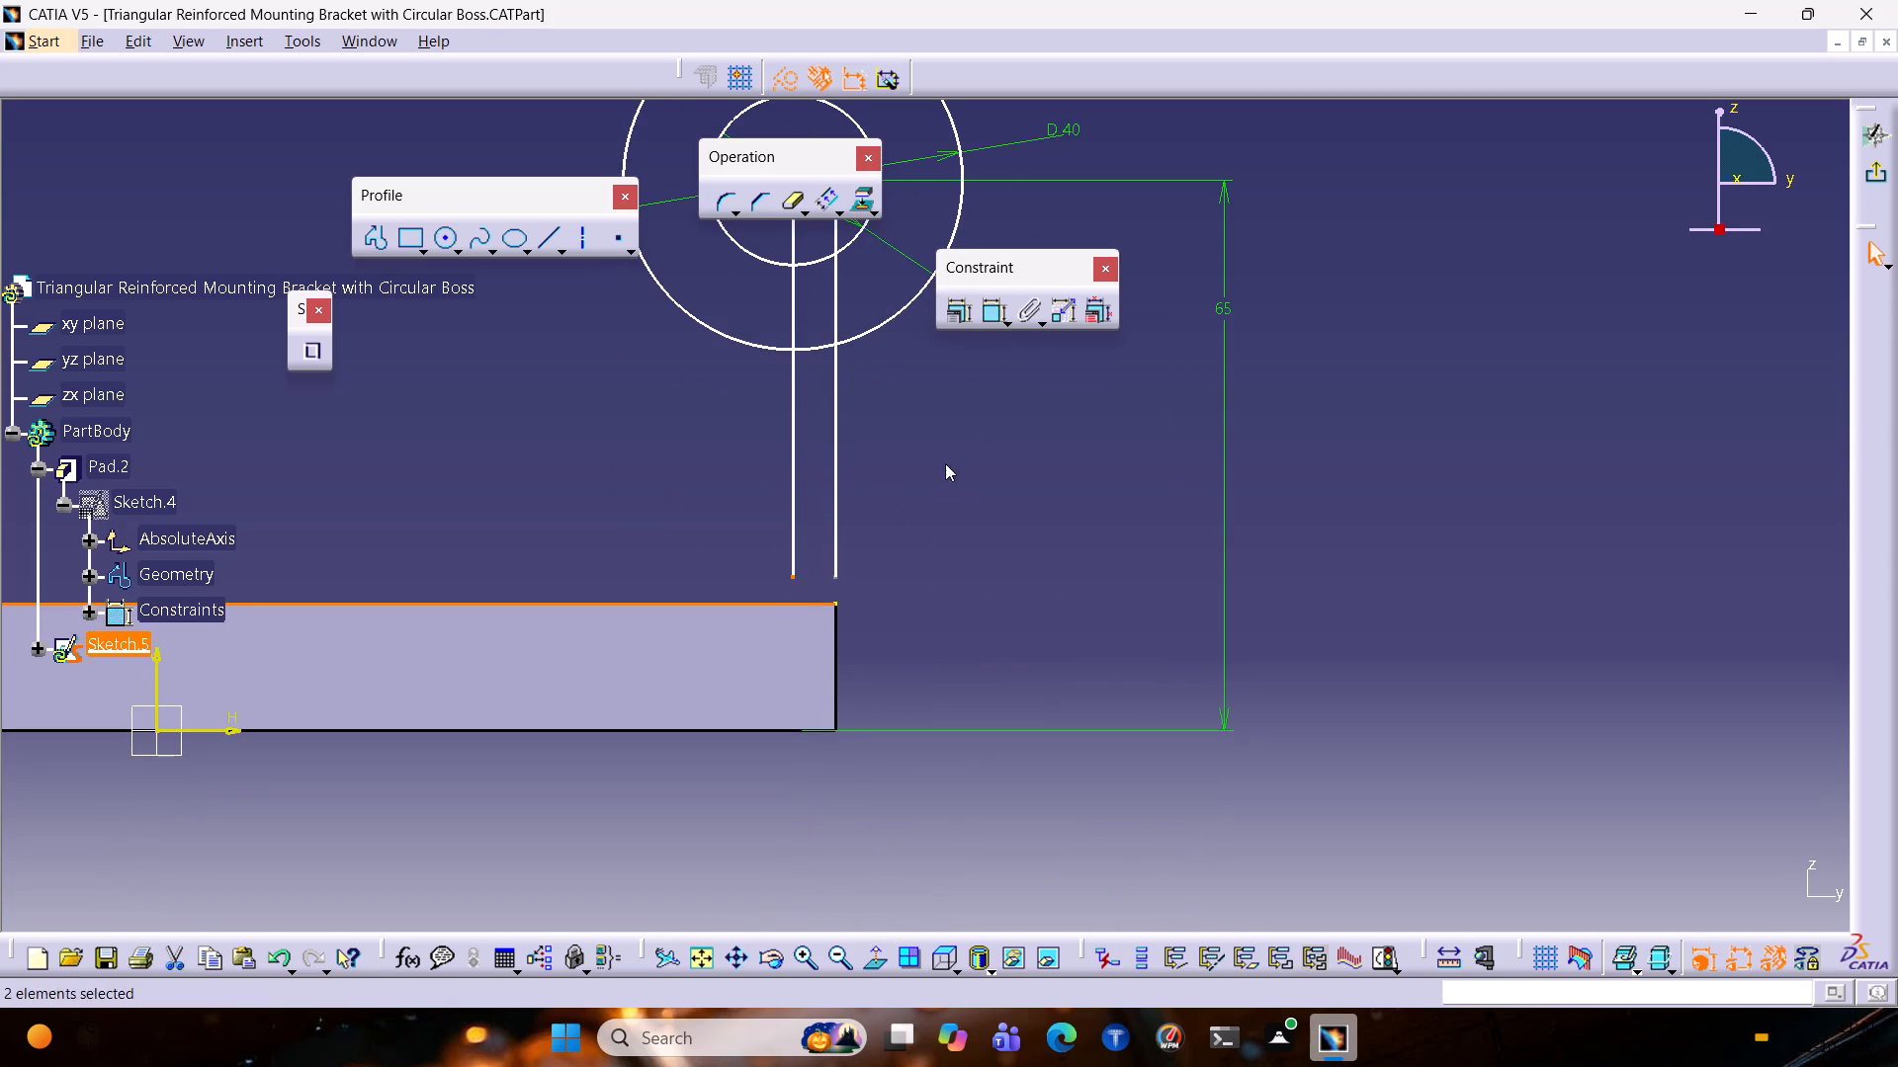
click(945, 315)
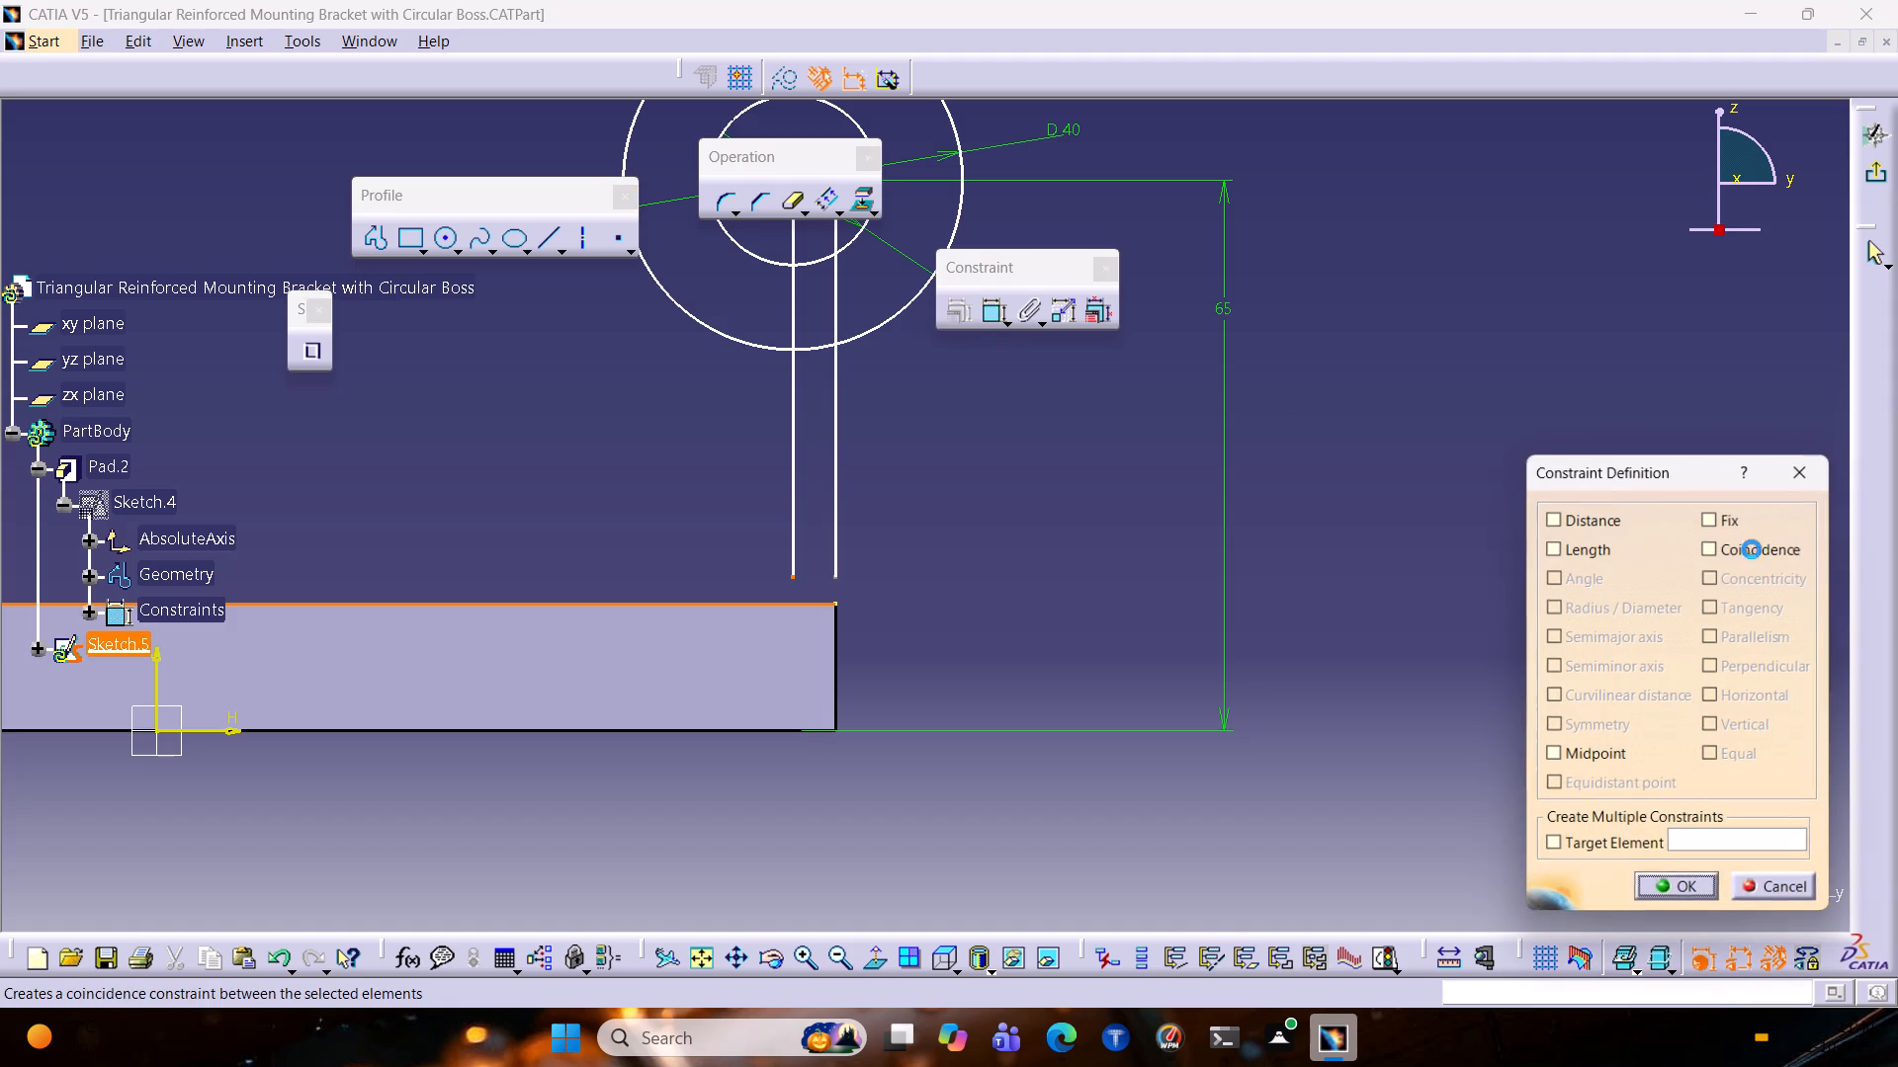
click(1753, 551)
click(1682, 878)
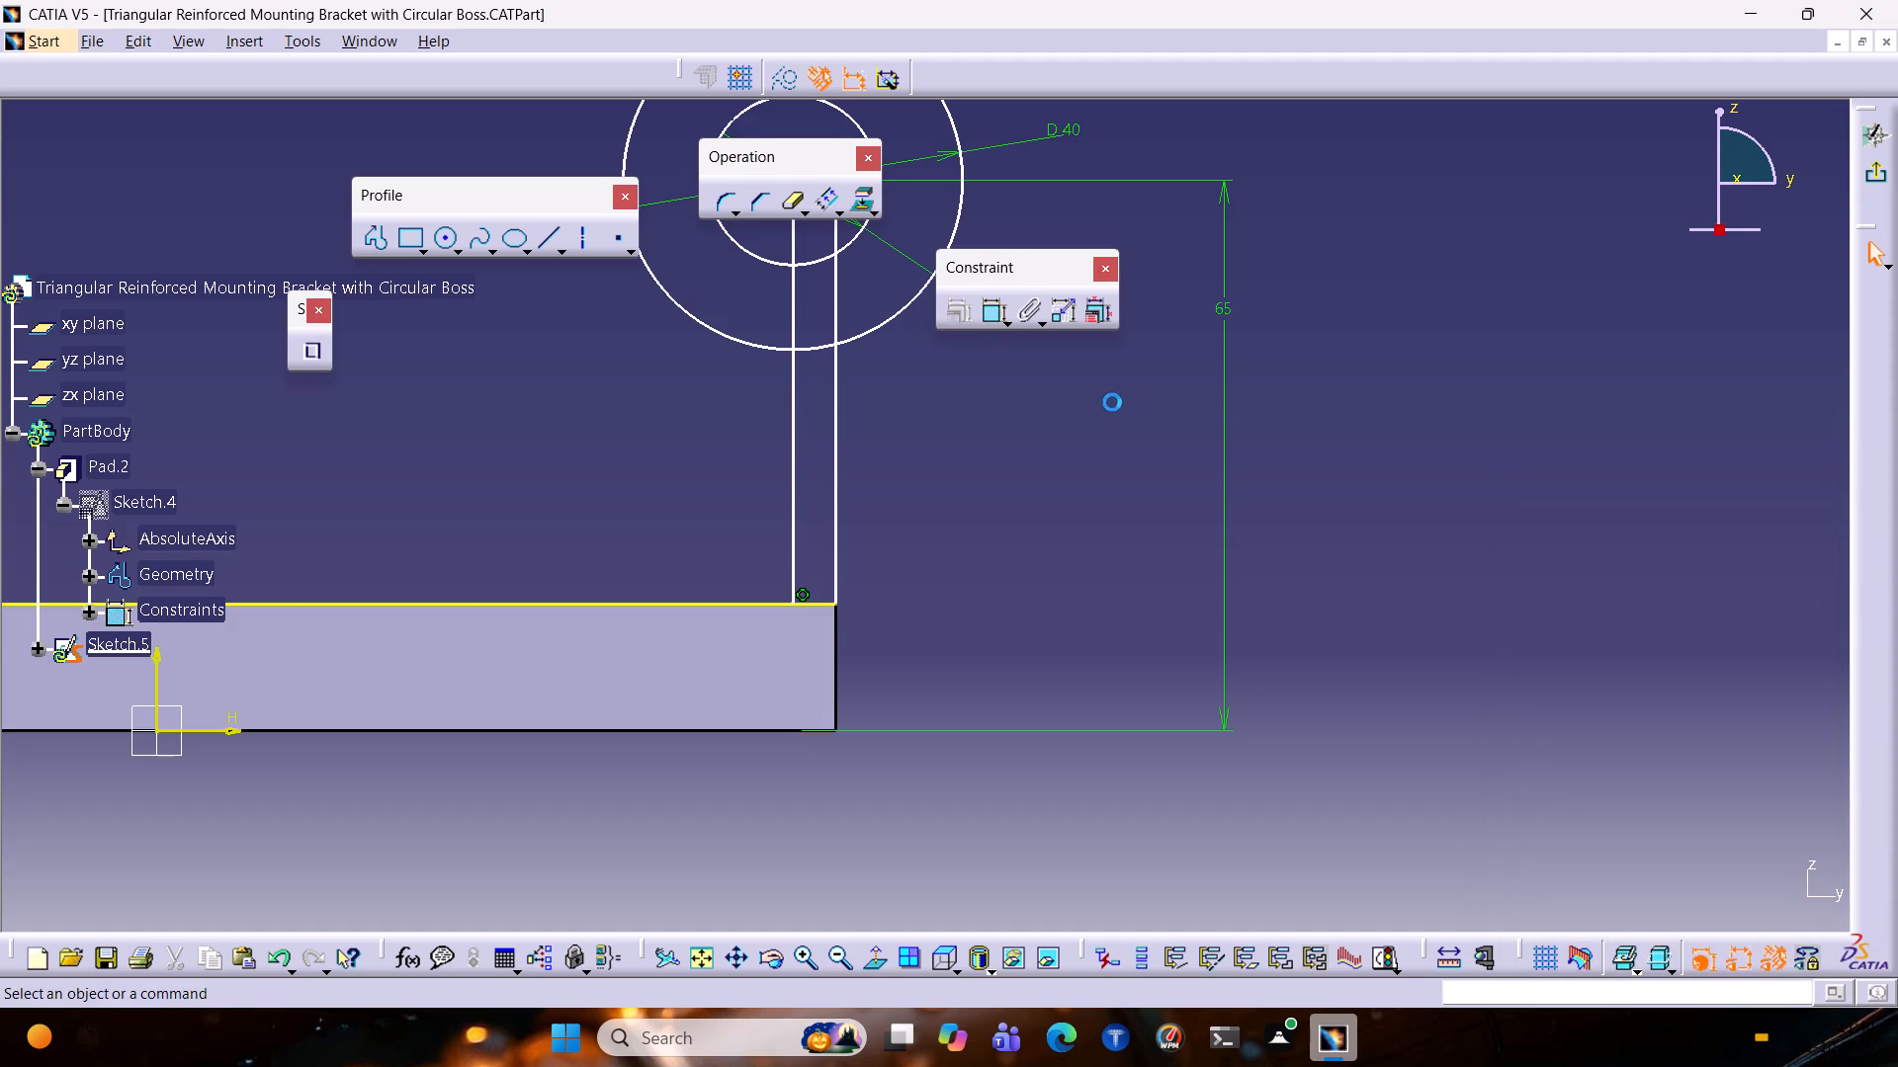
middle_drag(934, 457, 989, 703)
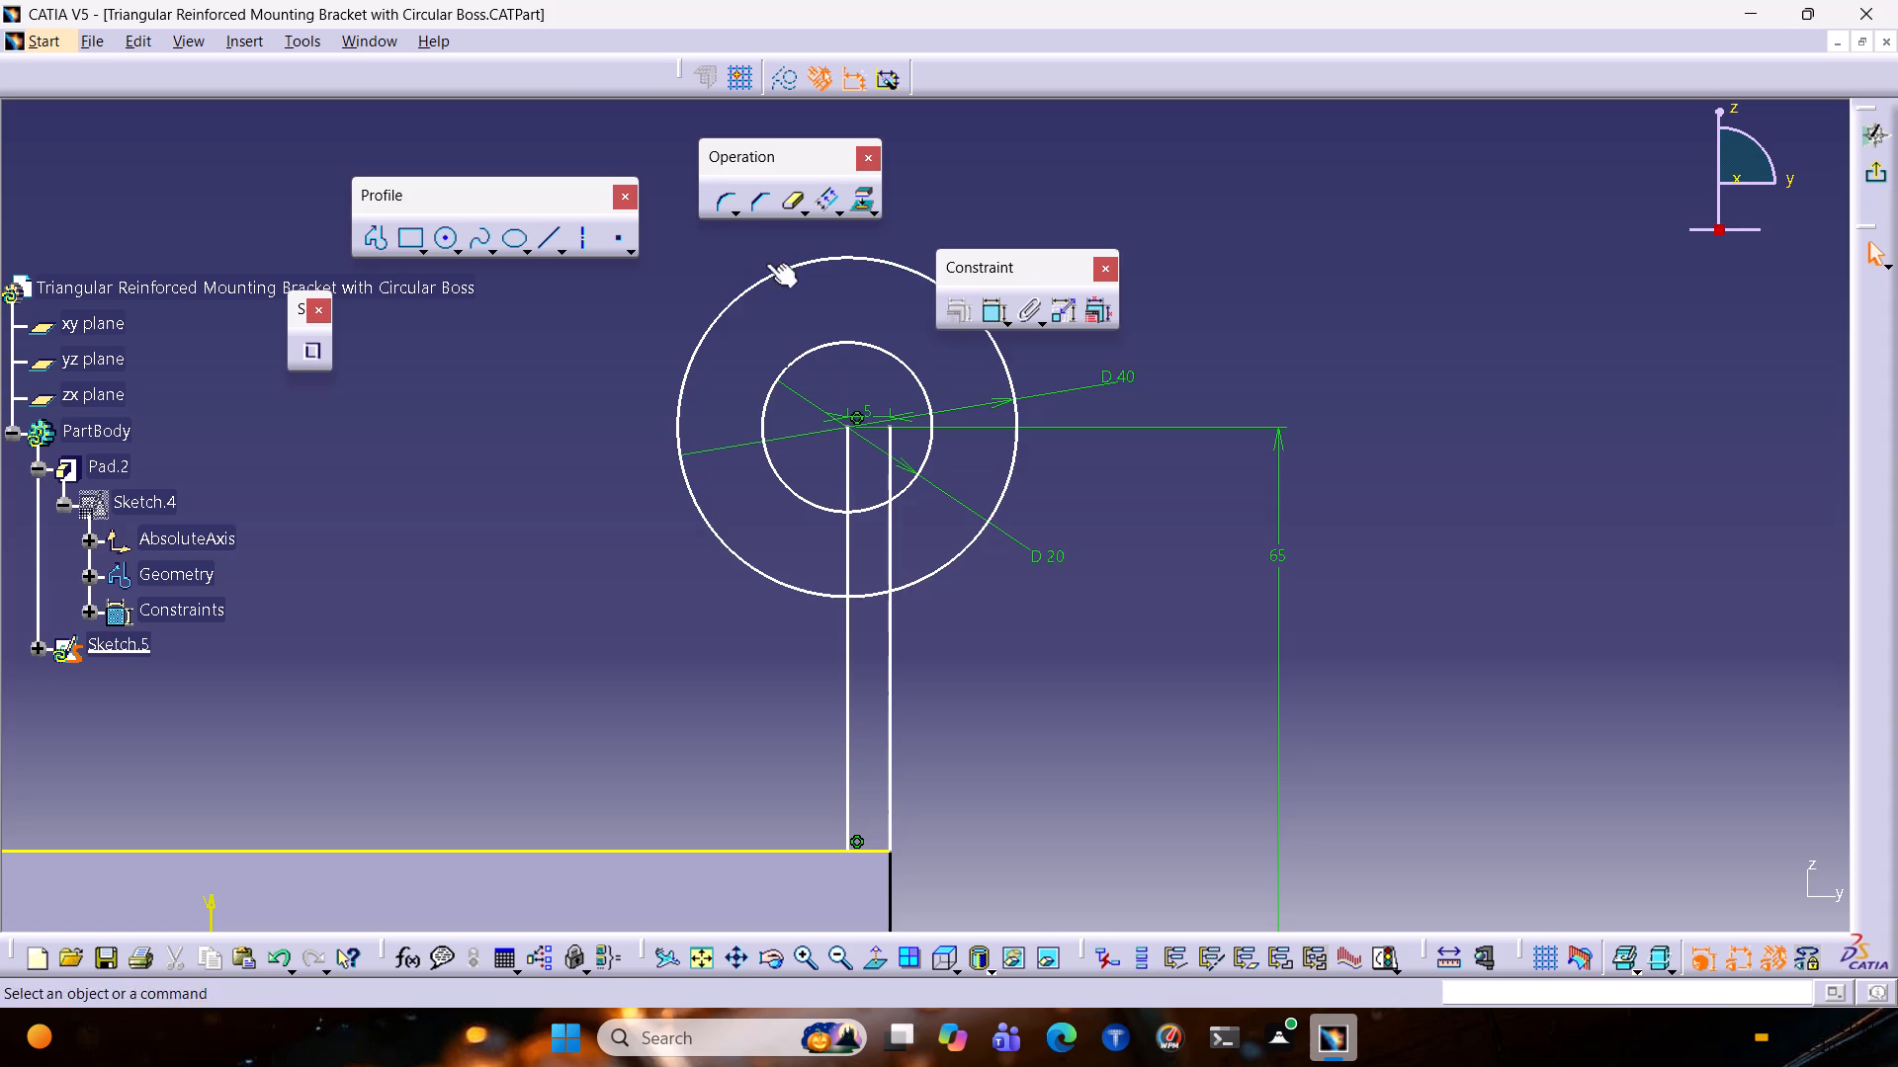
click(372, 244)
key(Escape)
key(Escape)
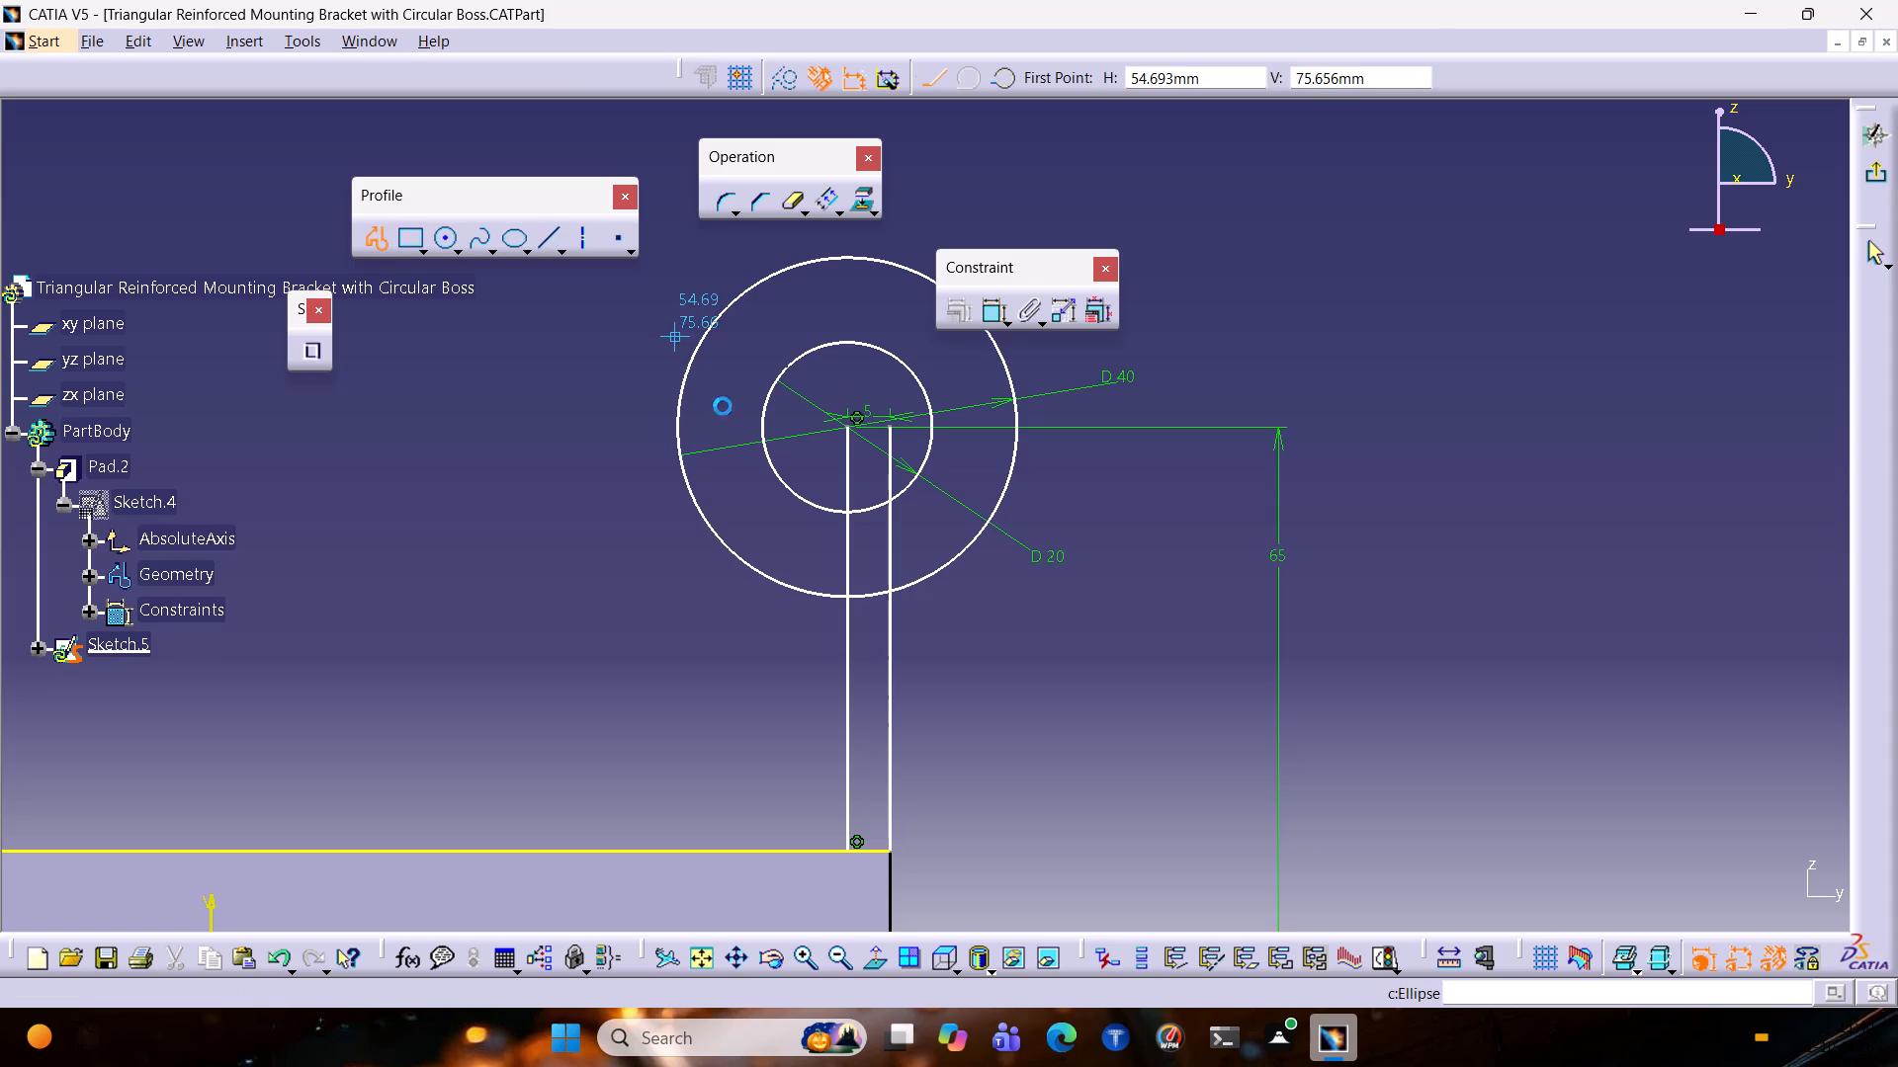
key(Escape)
Extend the vertical line through the circles' centre upward past the 40 mm circle with Trim.
click(847, 532)
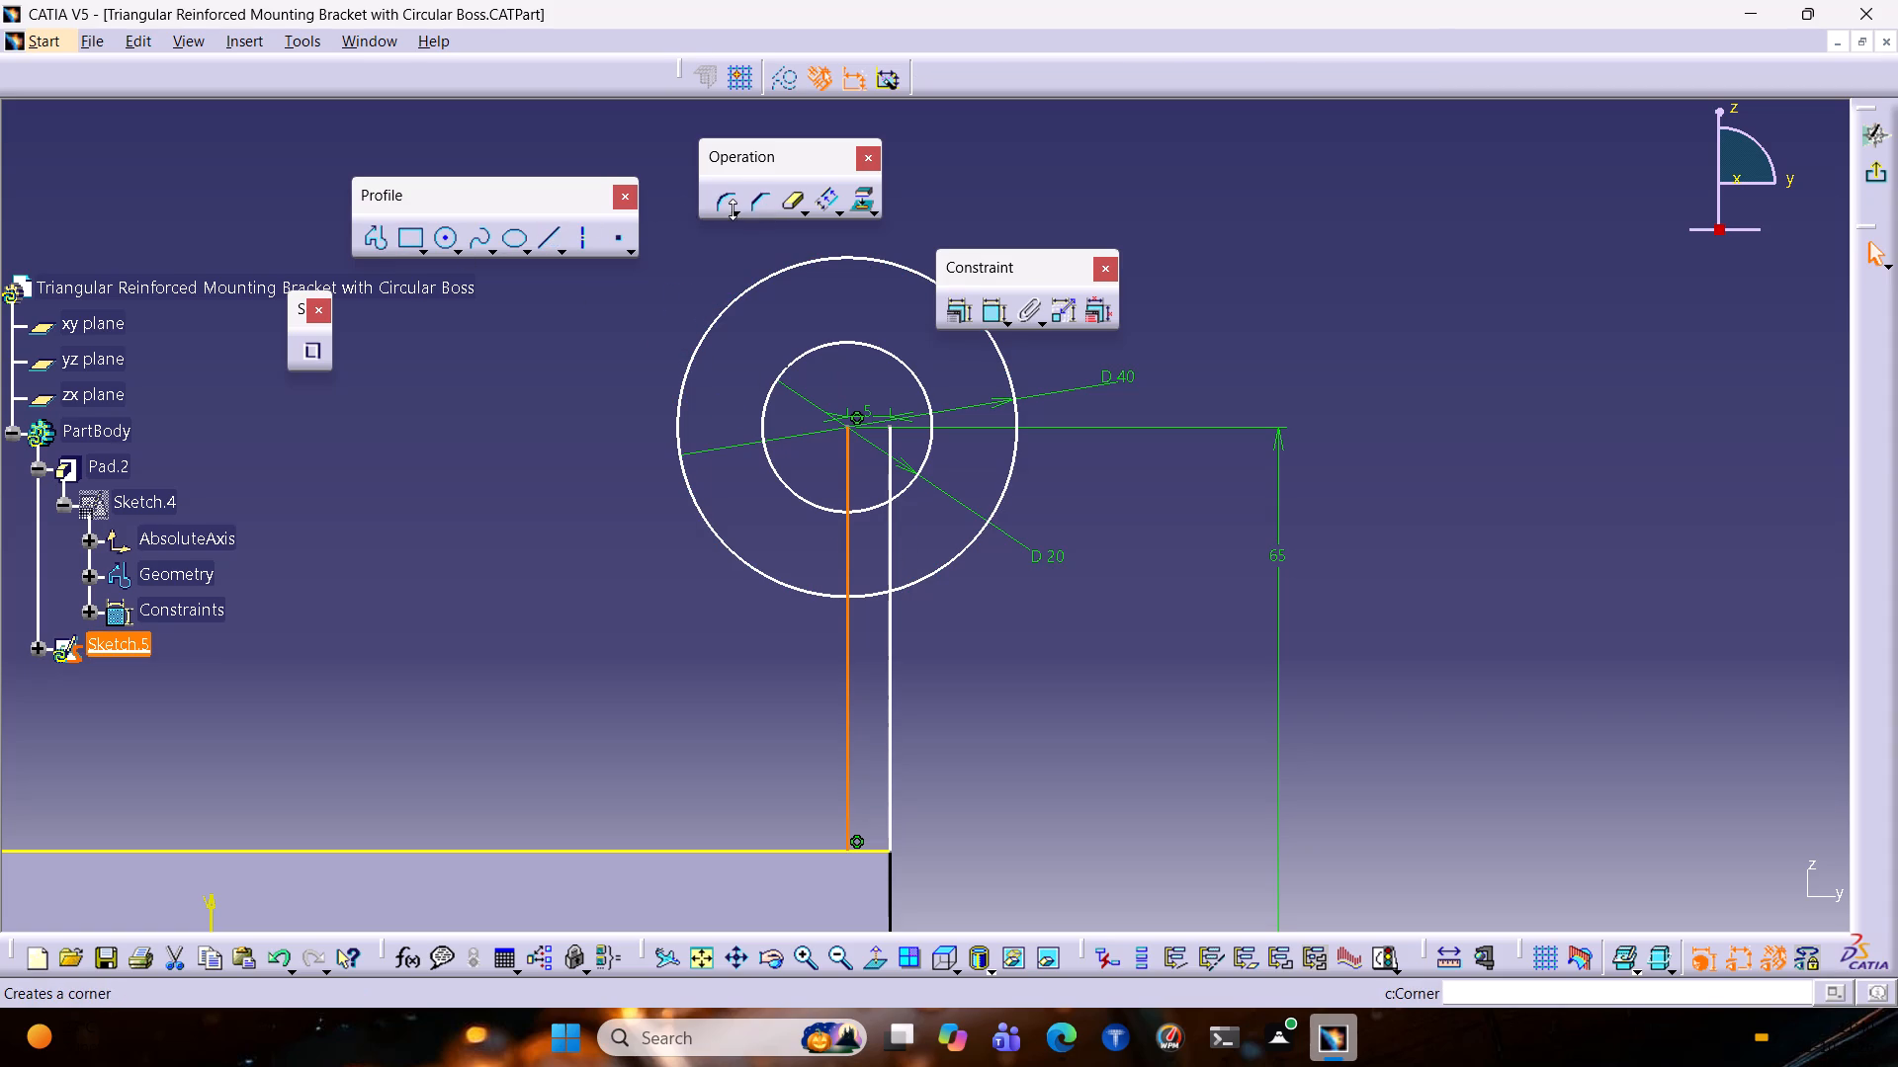
click(800, 210)
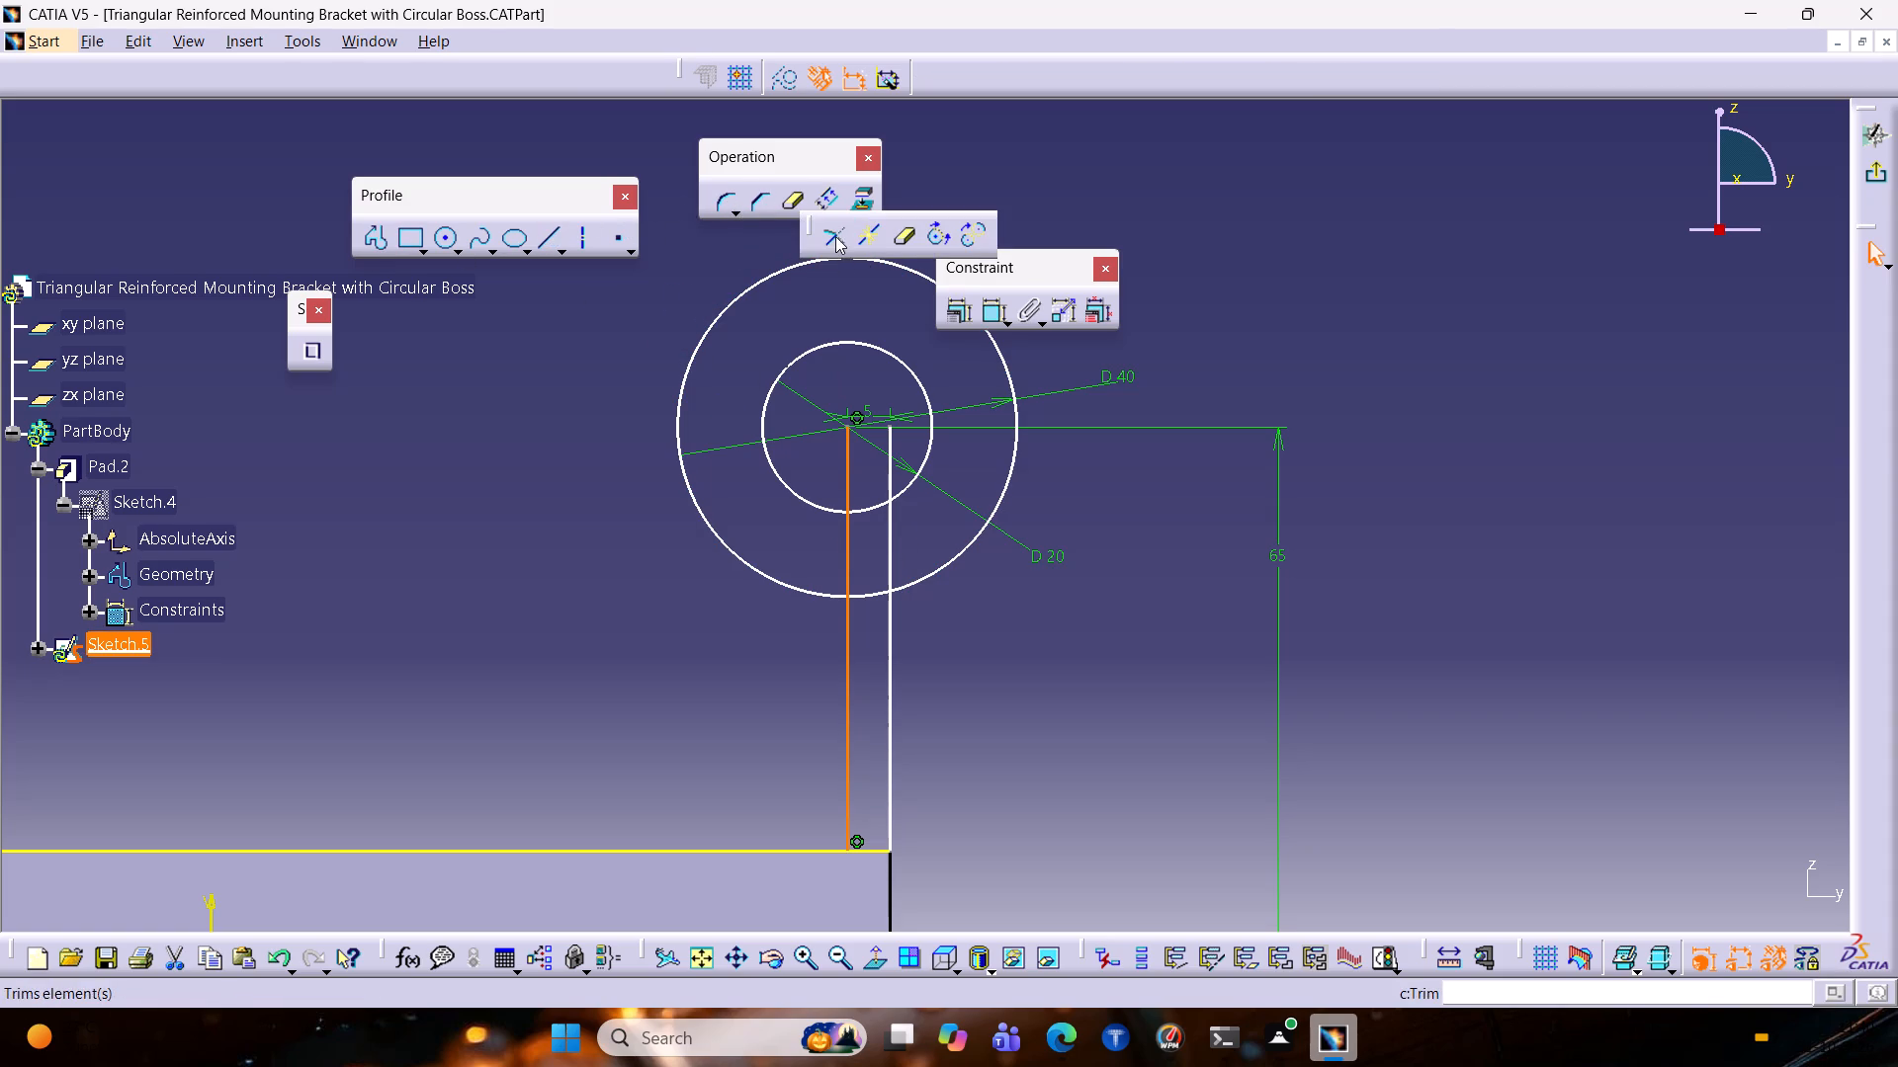
click(835, 236)
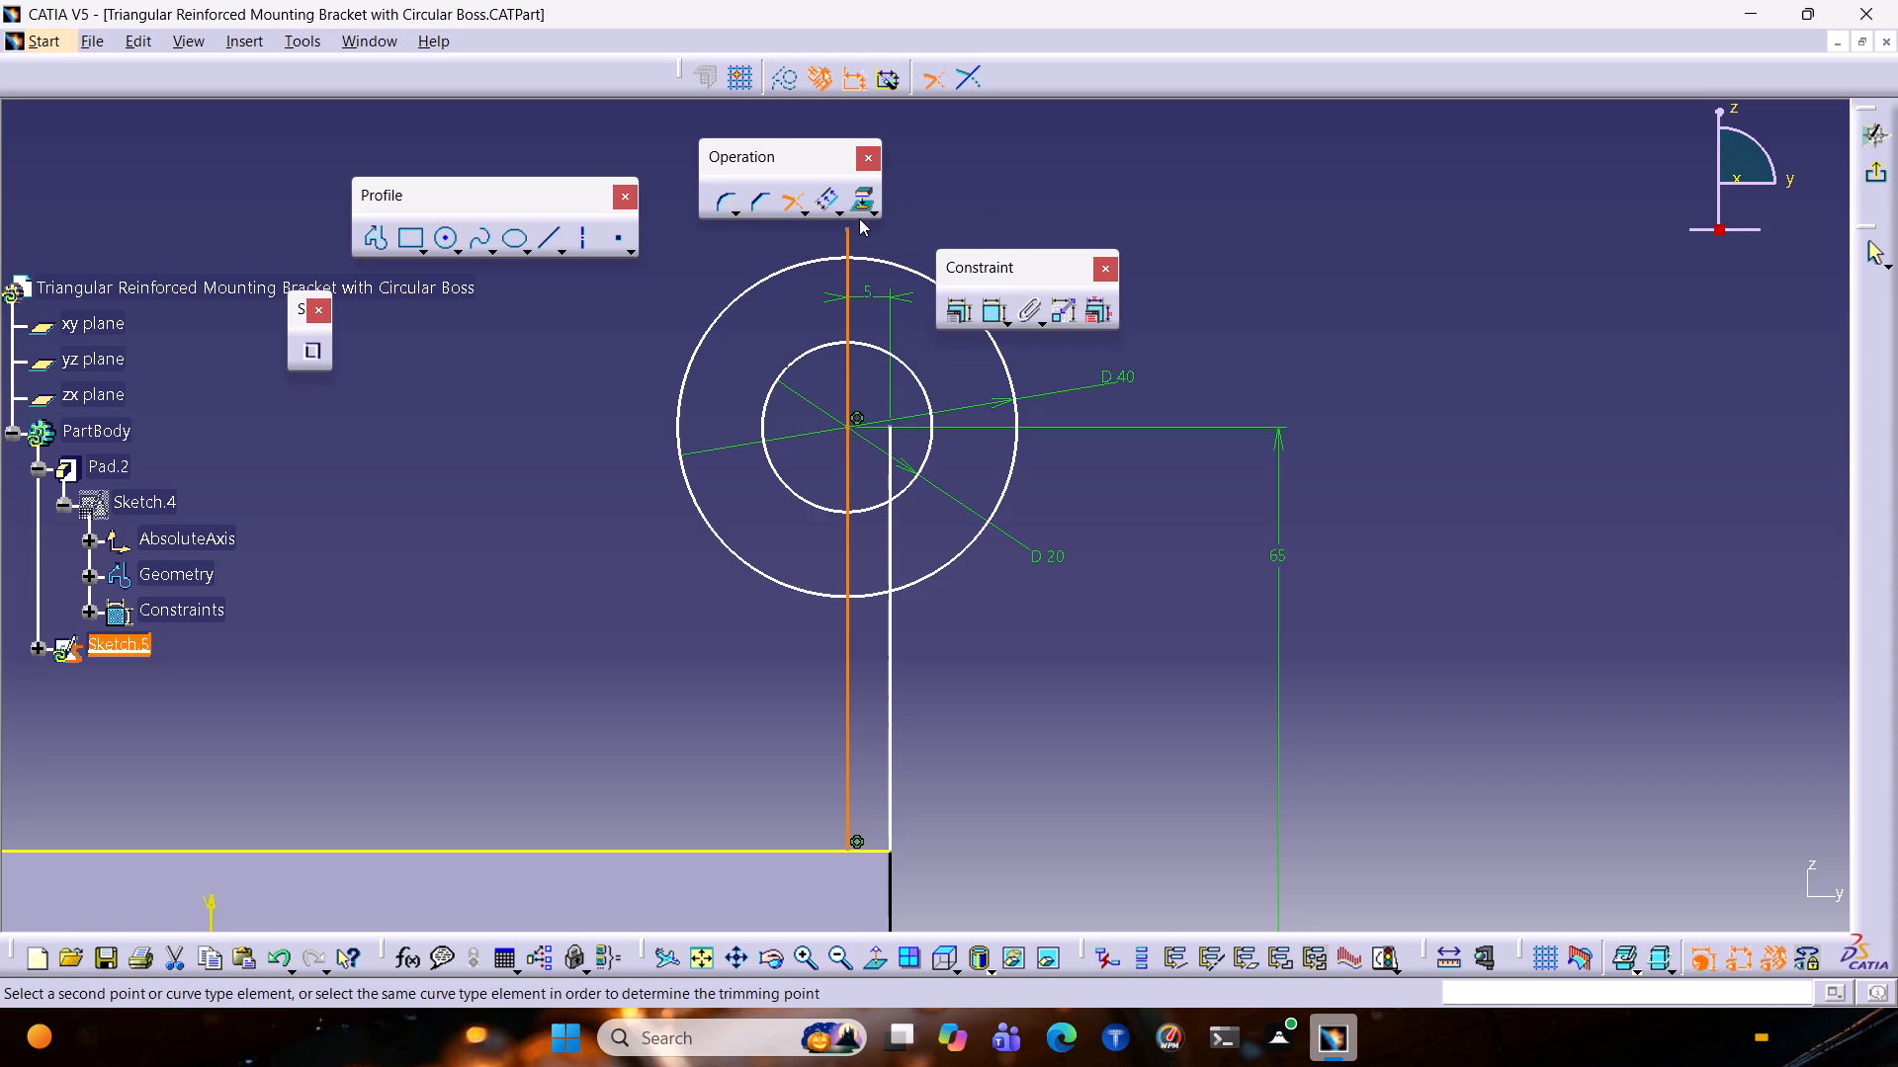
click(844, 230)
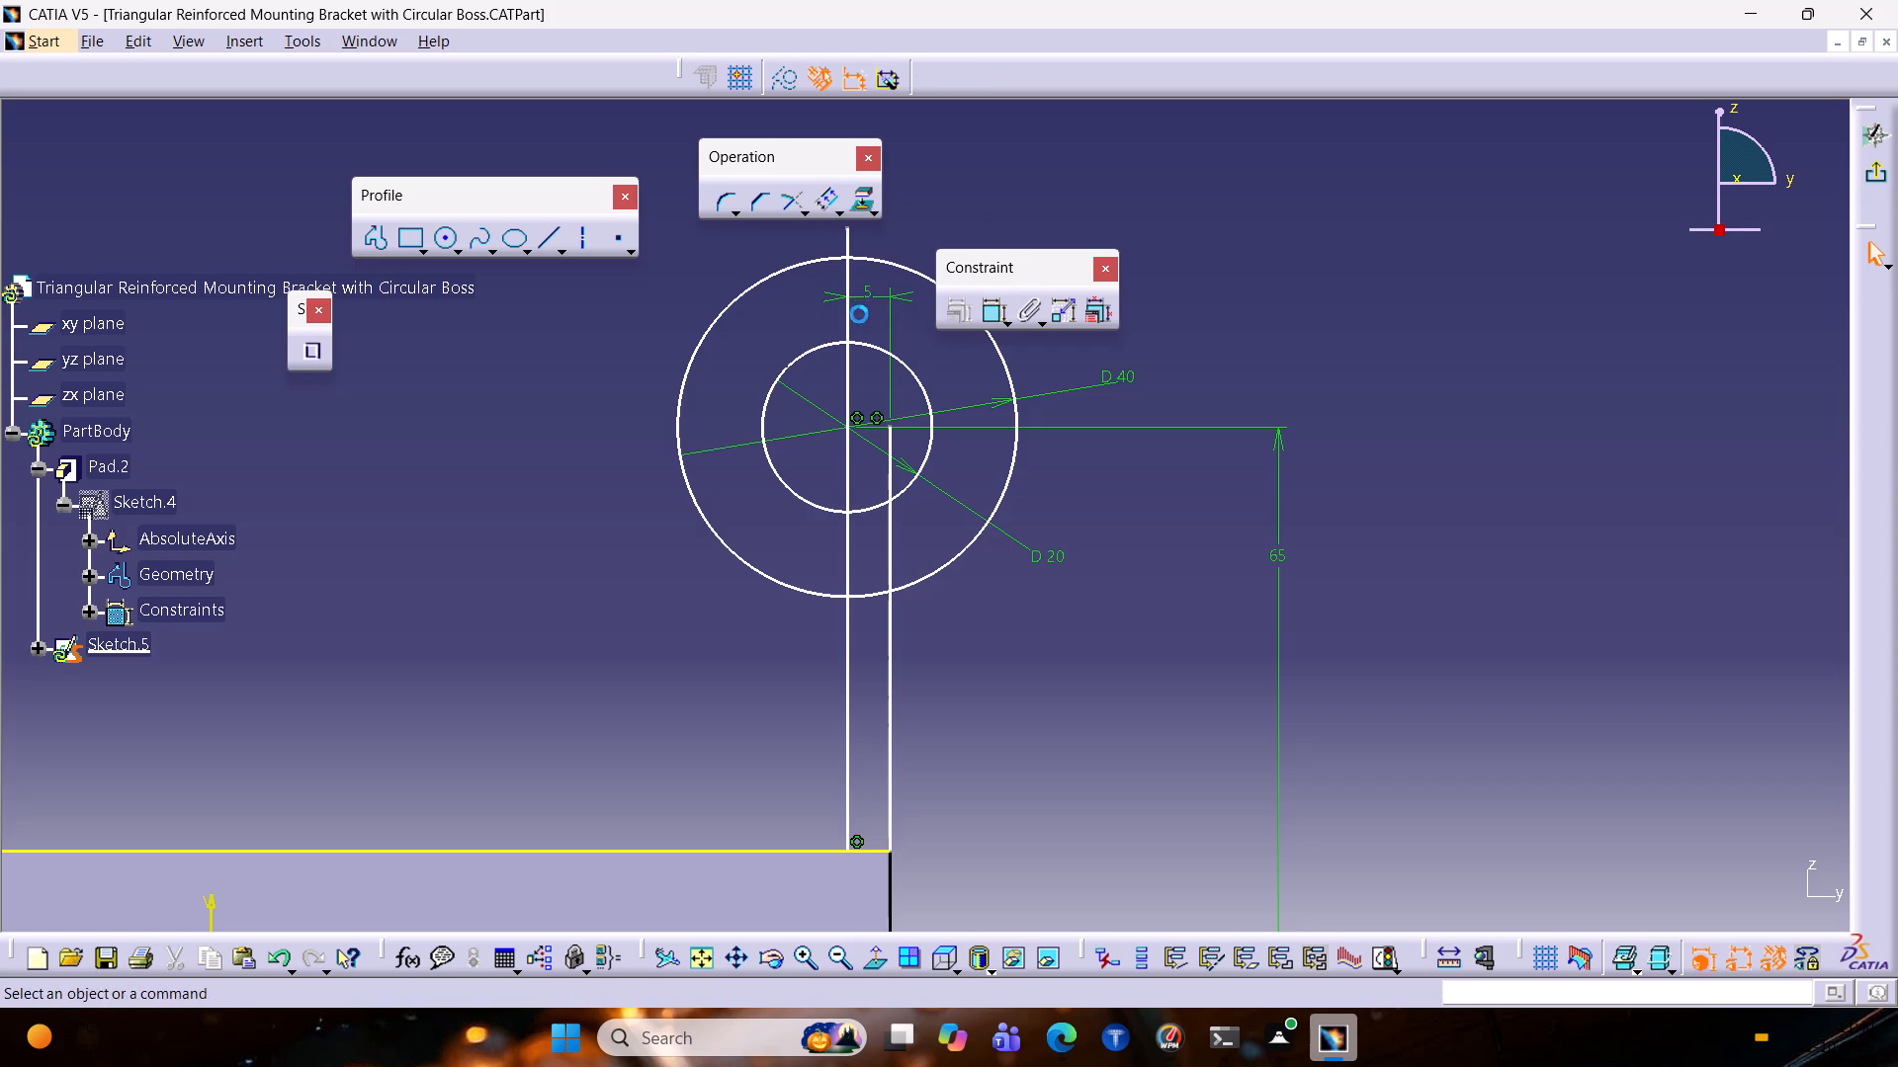
Convert the vertical line through the circles' centre into a construction line.
click(846, 495)
click(782, 94)
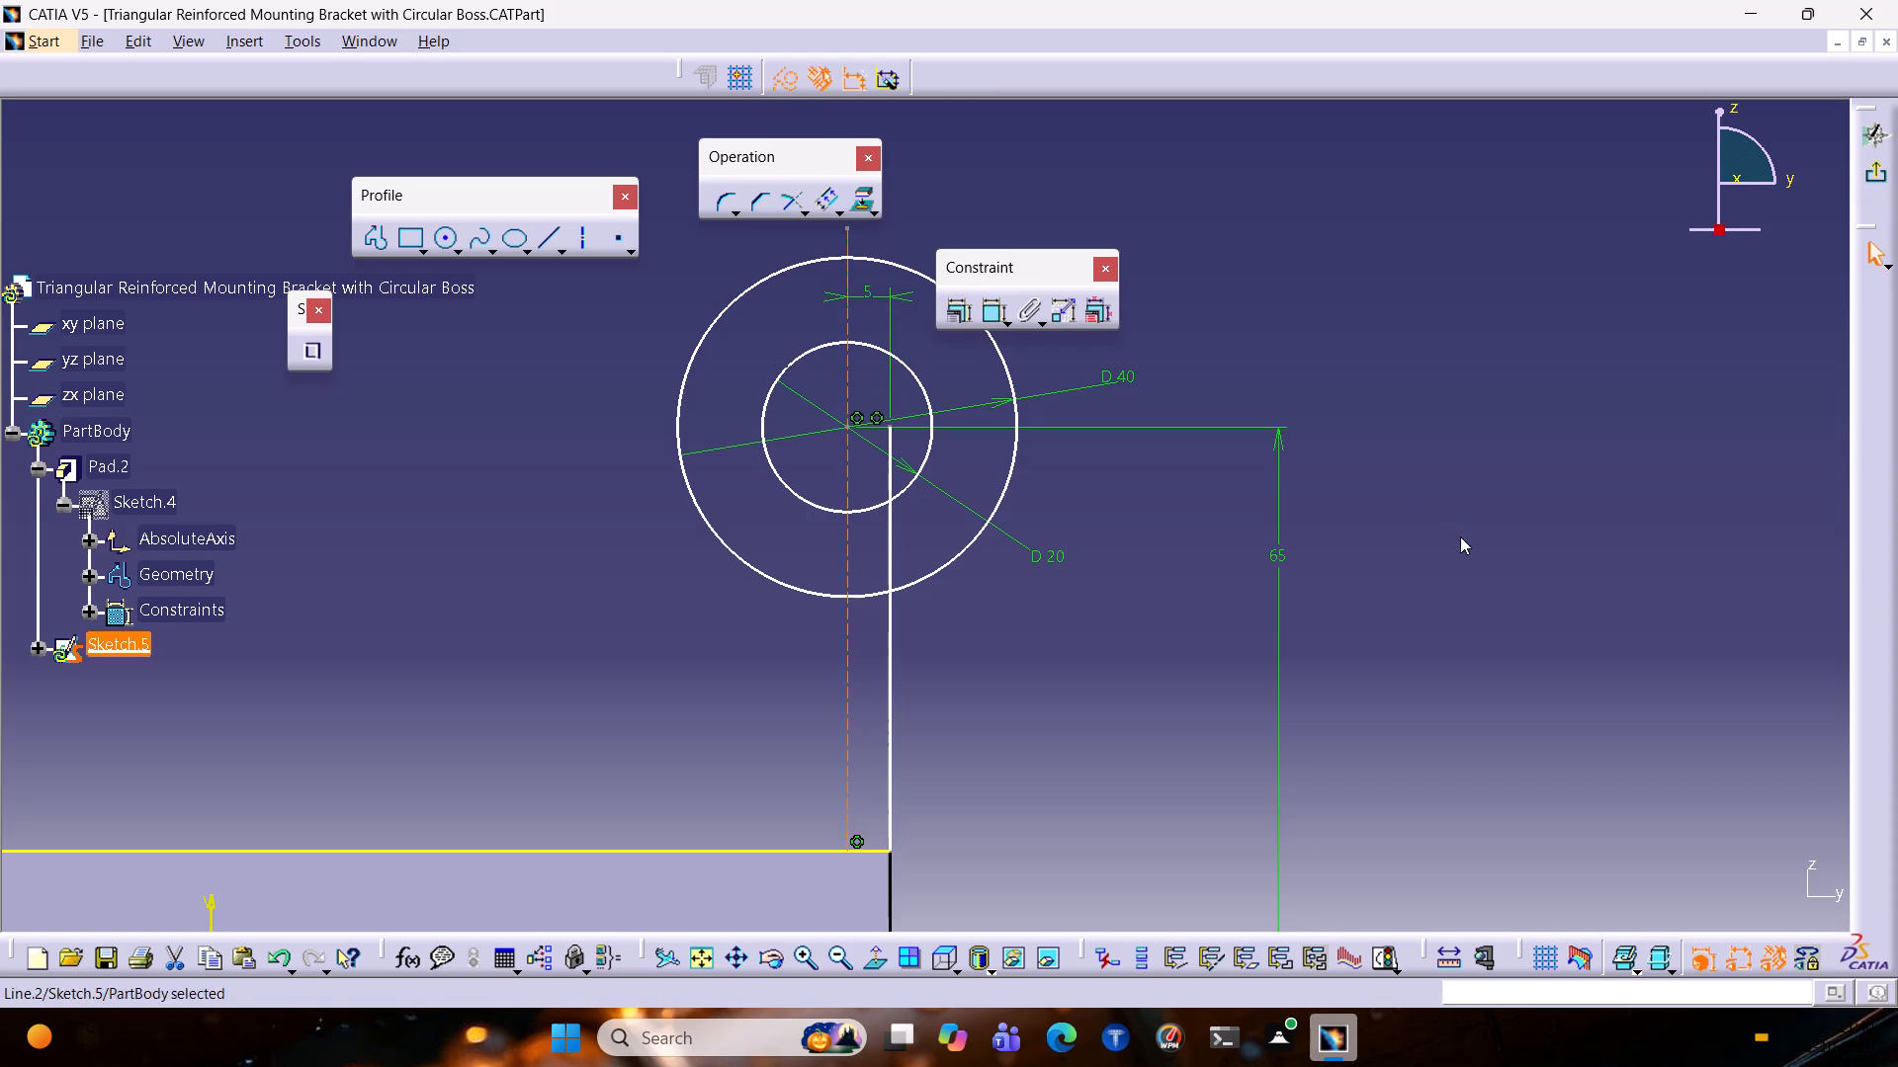
click(1104, 639)
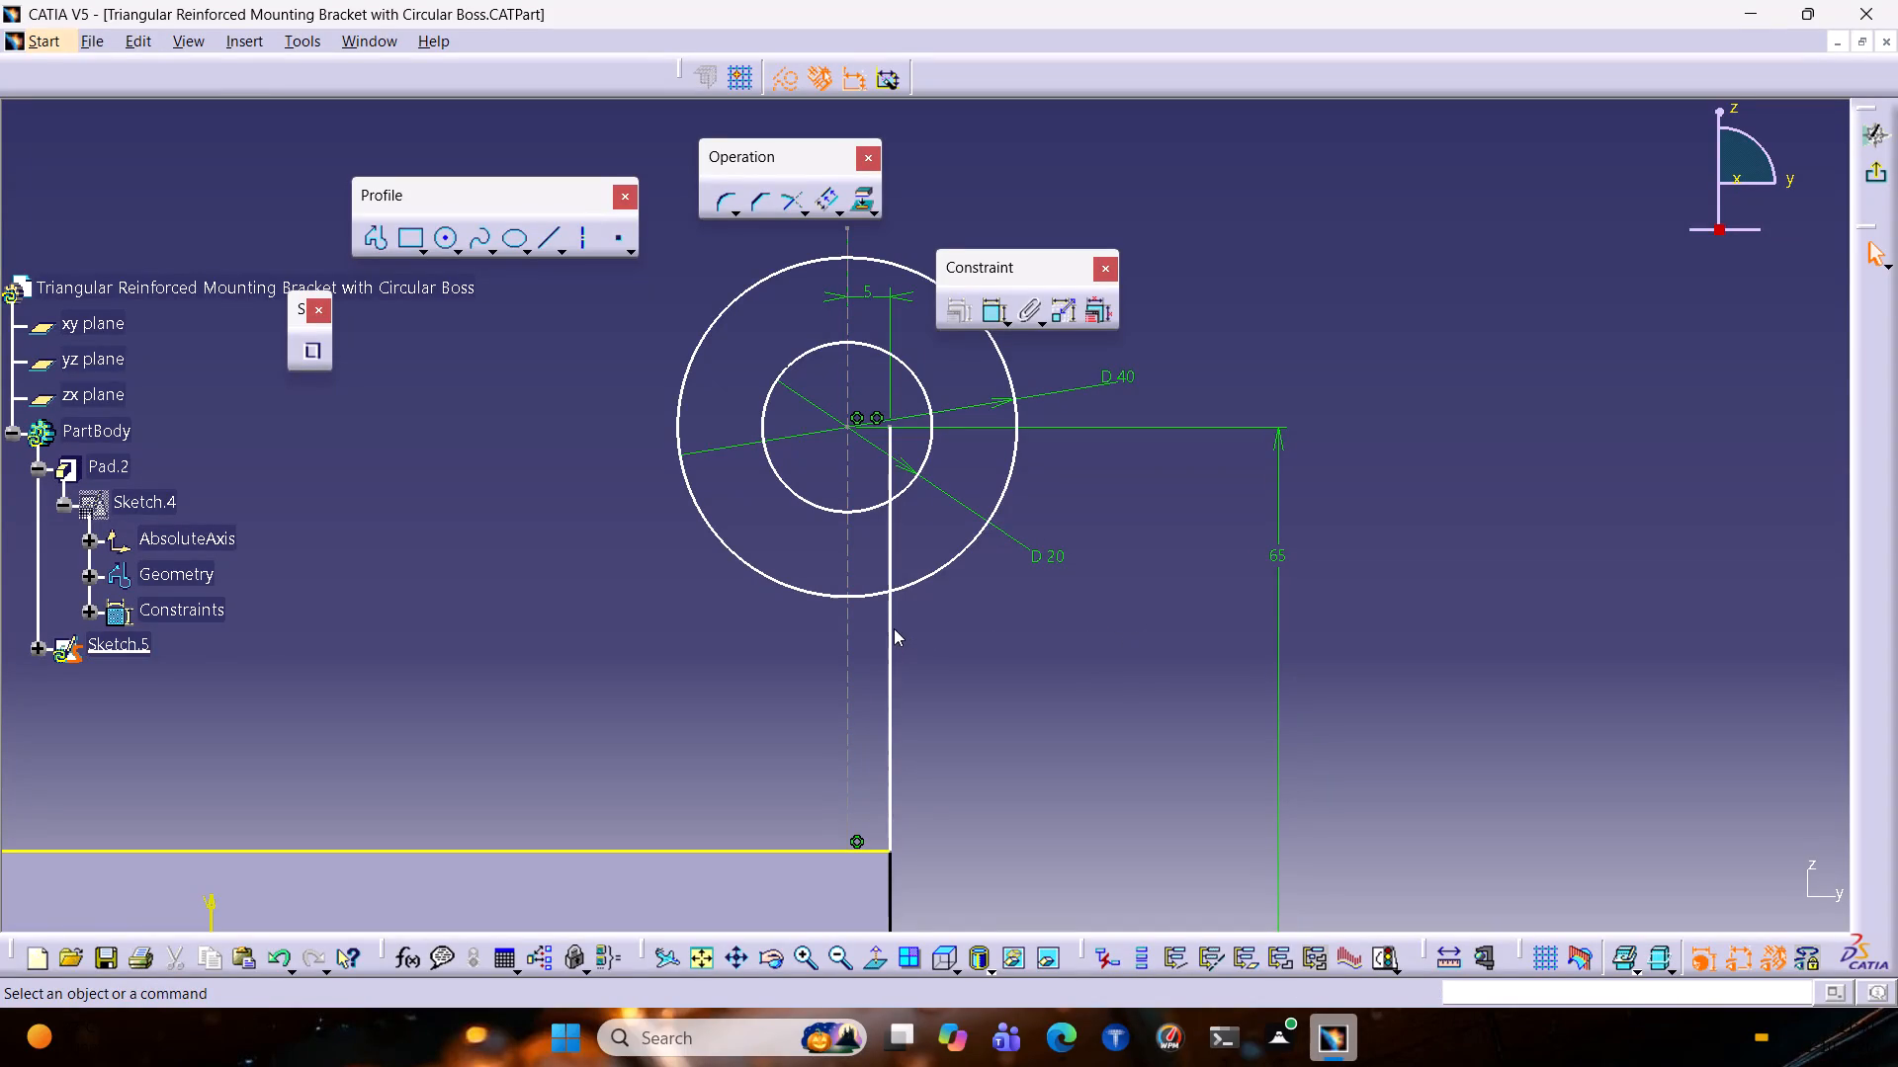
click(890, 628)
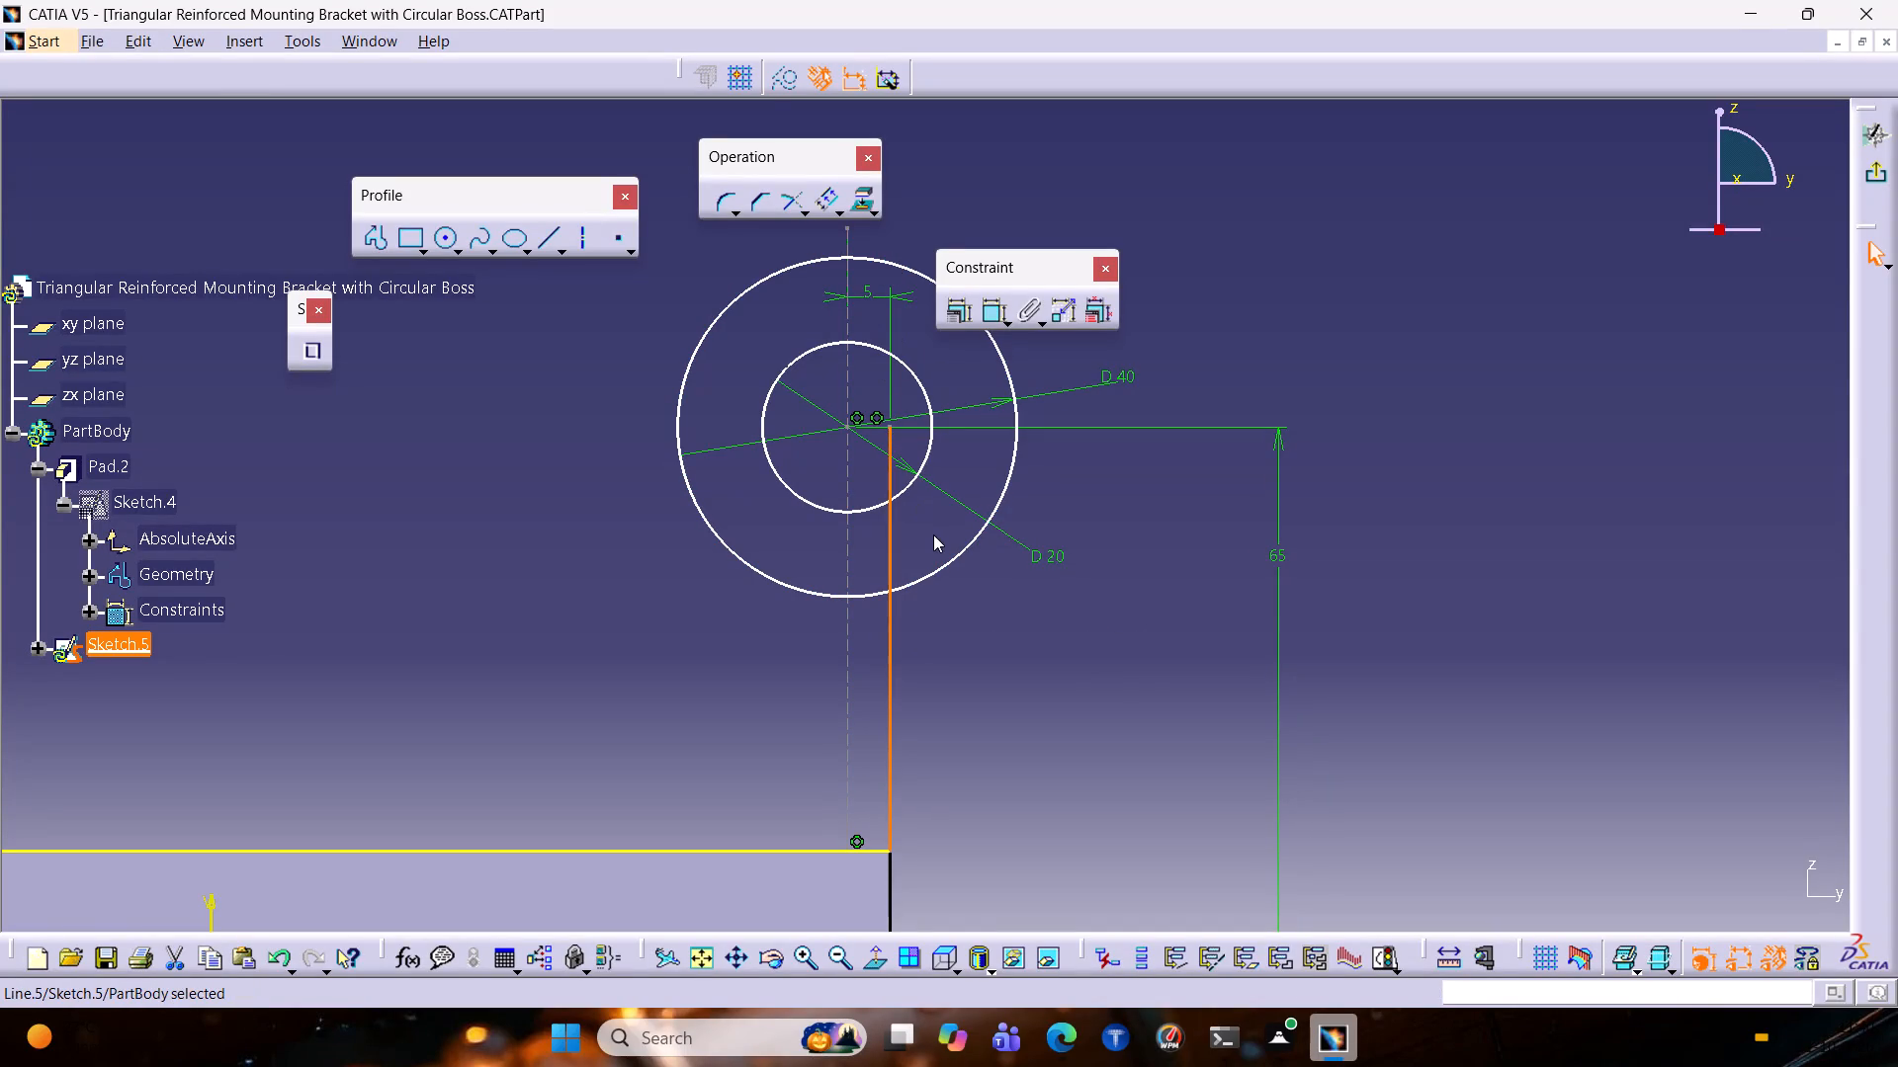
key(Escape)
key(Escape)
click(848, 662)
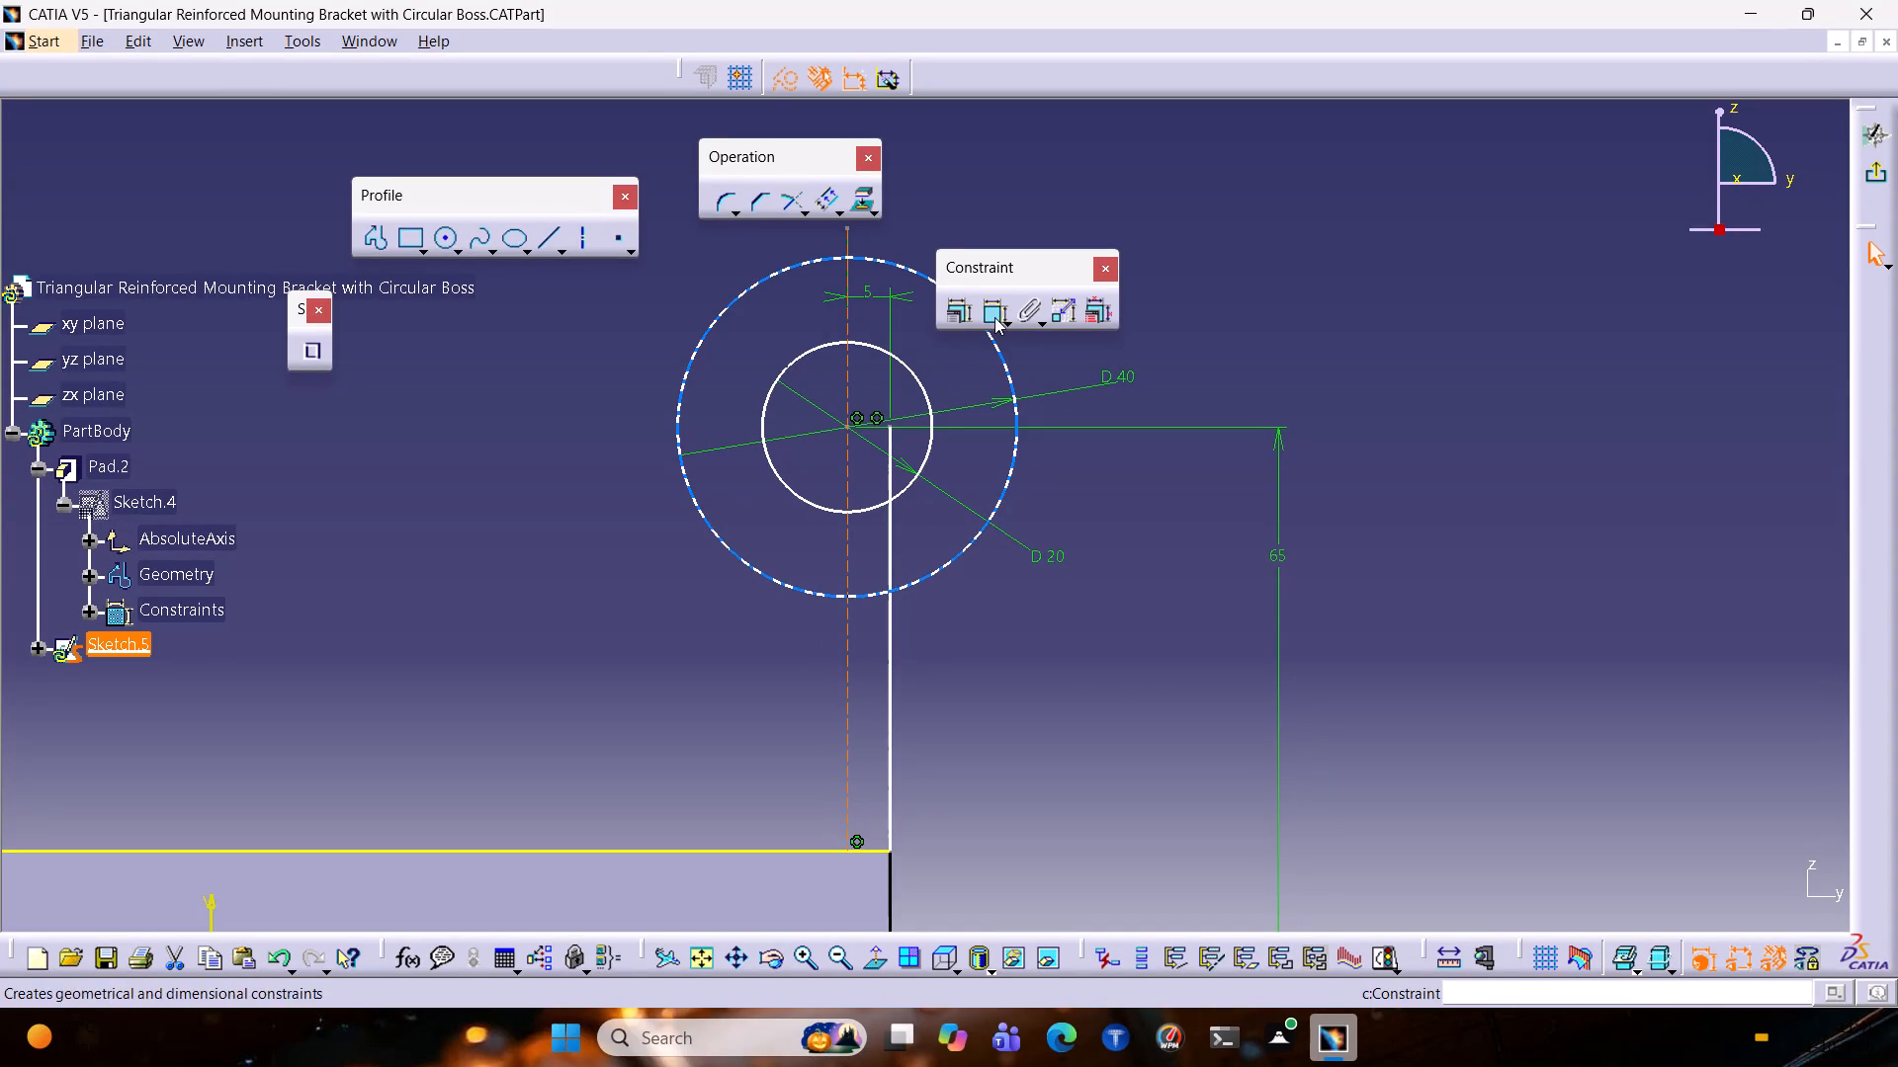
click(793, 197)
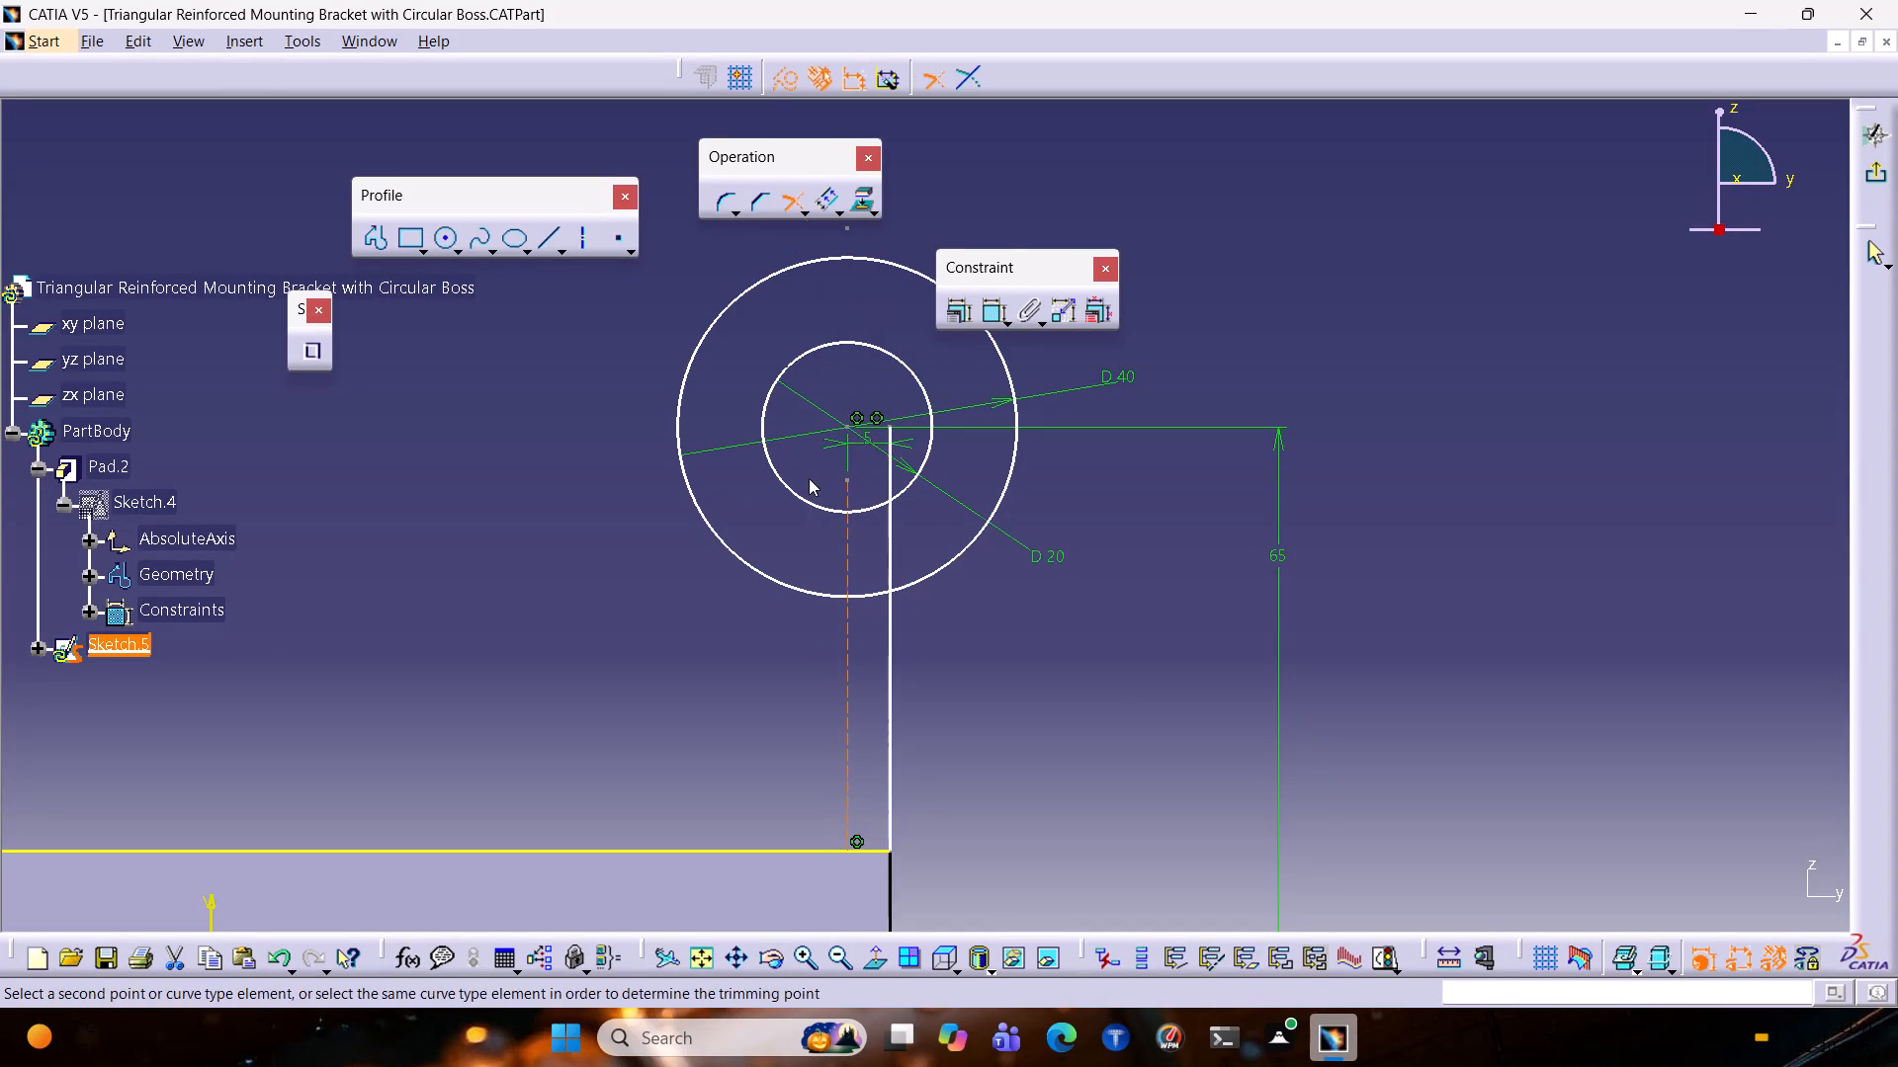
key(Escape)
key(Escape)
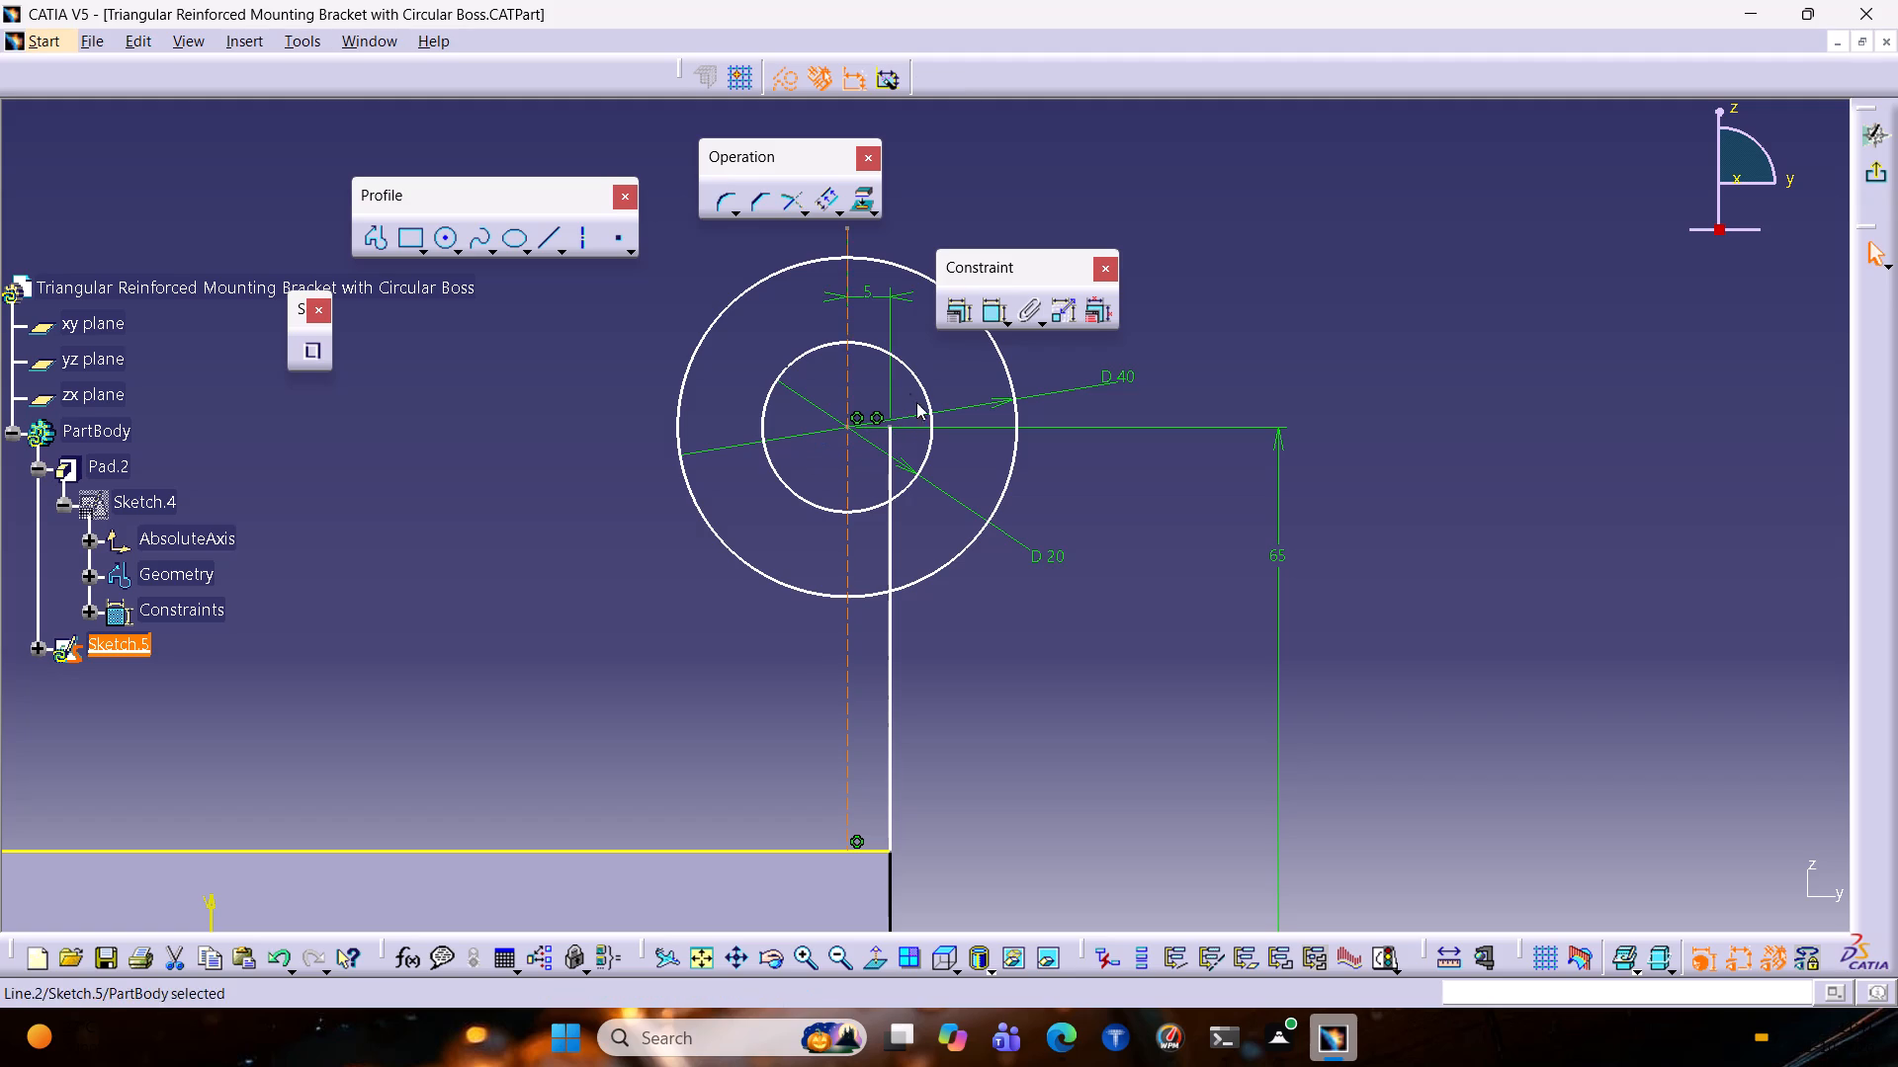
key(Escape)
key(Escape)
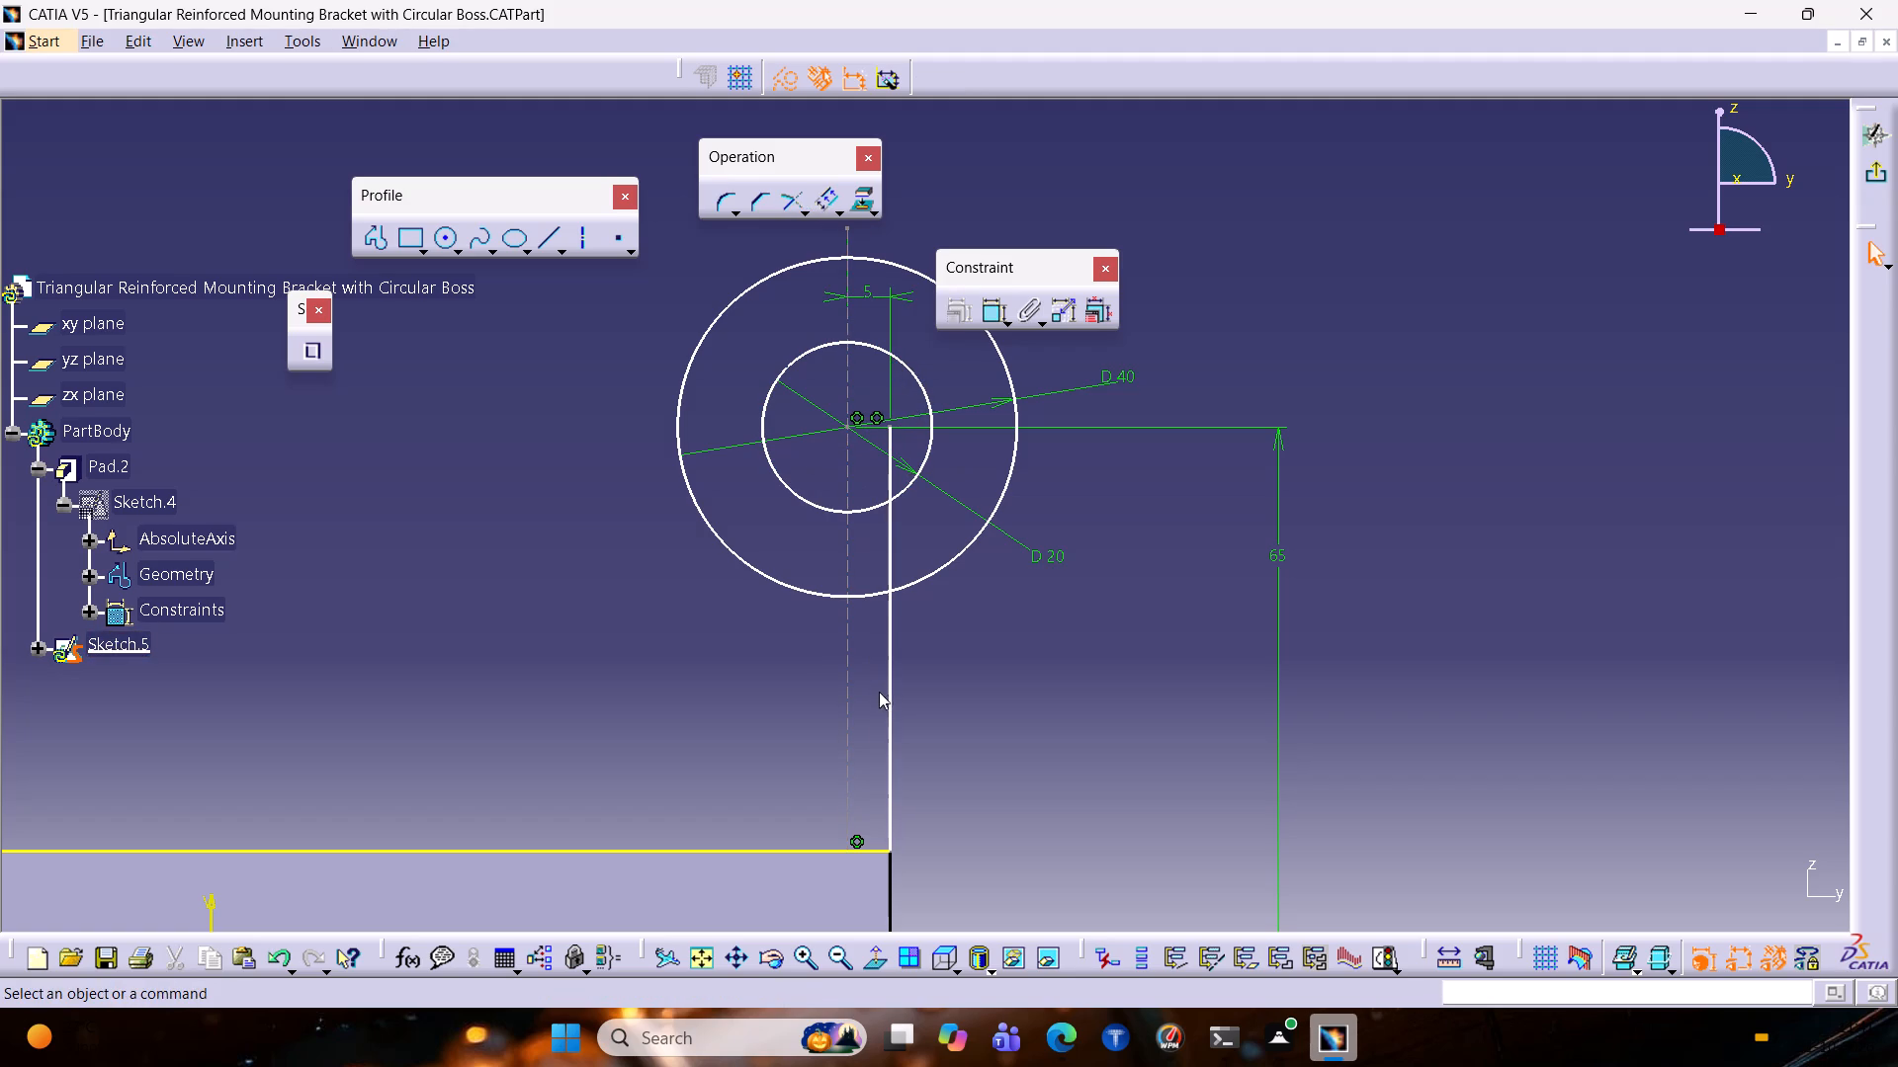
Offset the construction centreline by 5 mm towards the plate's middle.
click(842, 675)
click(851, 675)
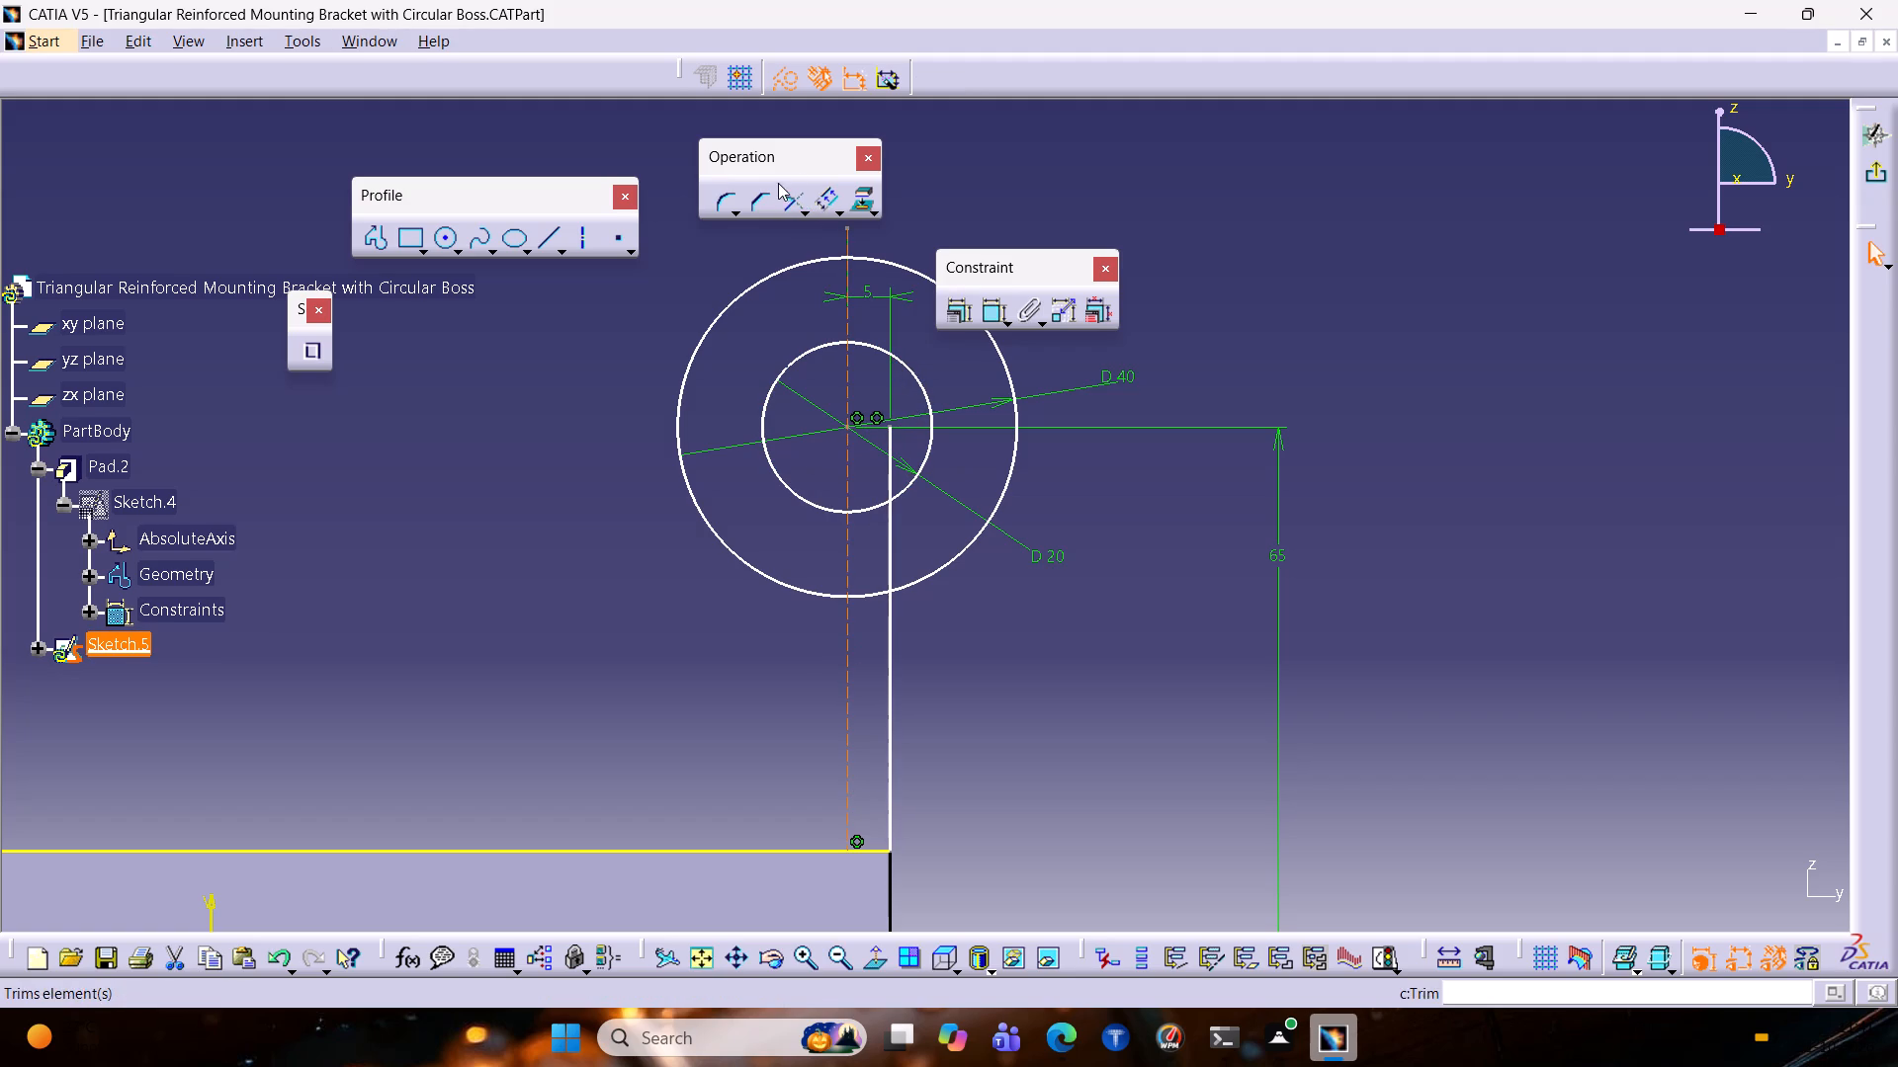
click(821, 204)
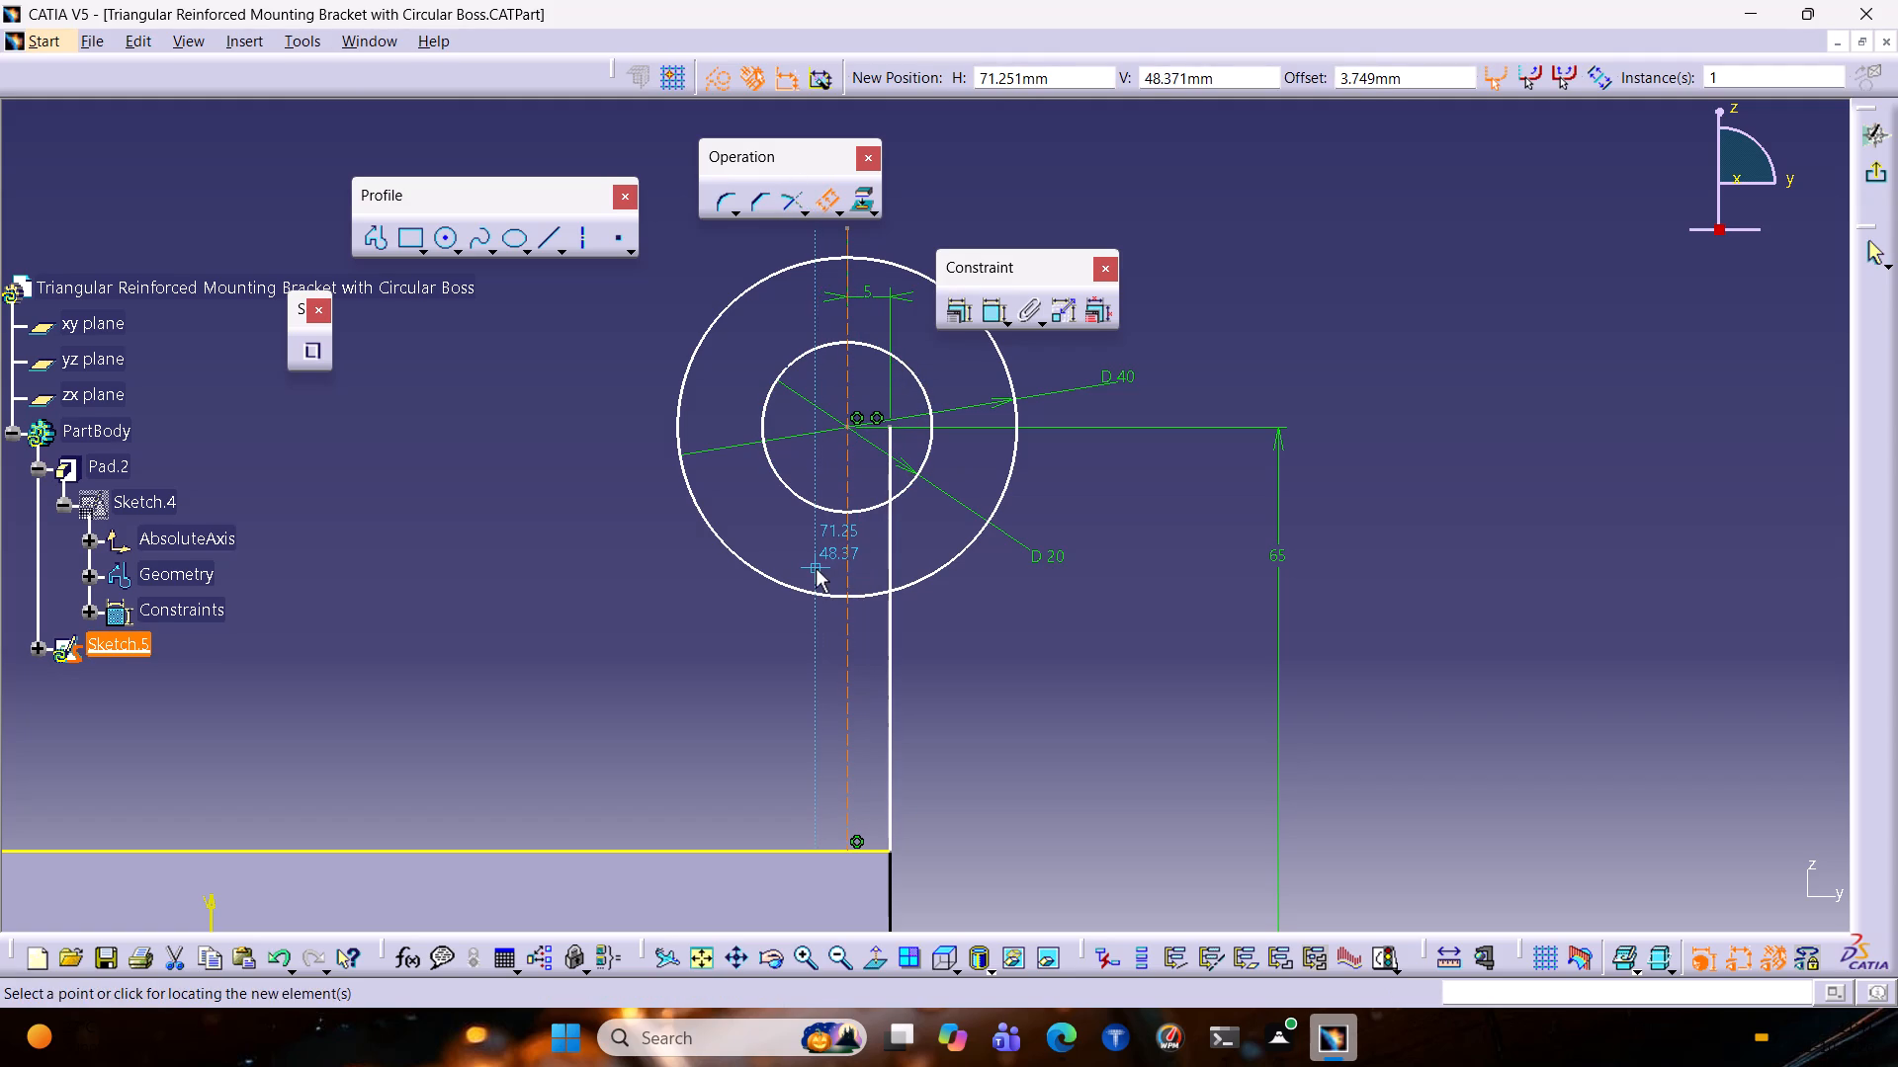
key(Tab)
key(Tab)
key(Tab)
key(Tab)
key(Tab)
key(Tab)
key(Tab)
key(Tab)
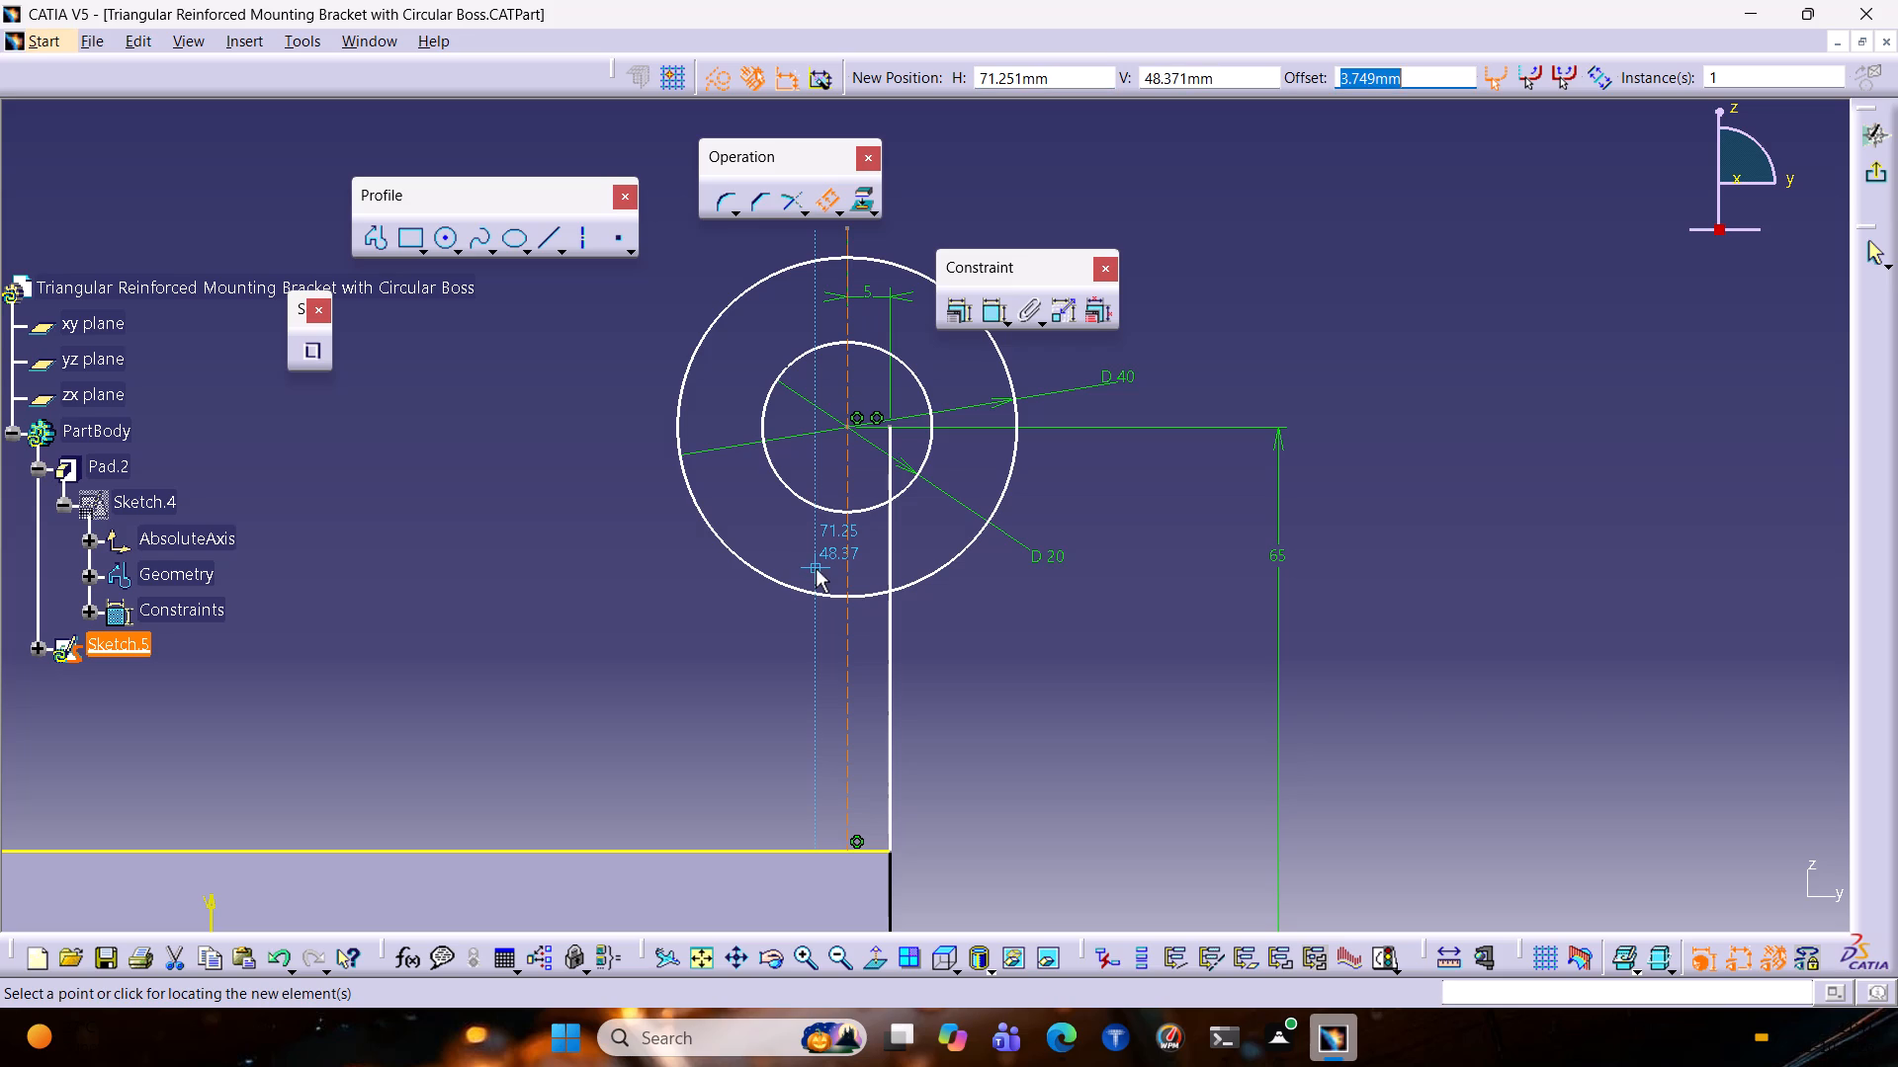
key(5)
key(Return)
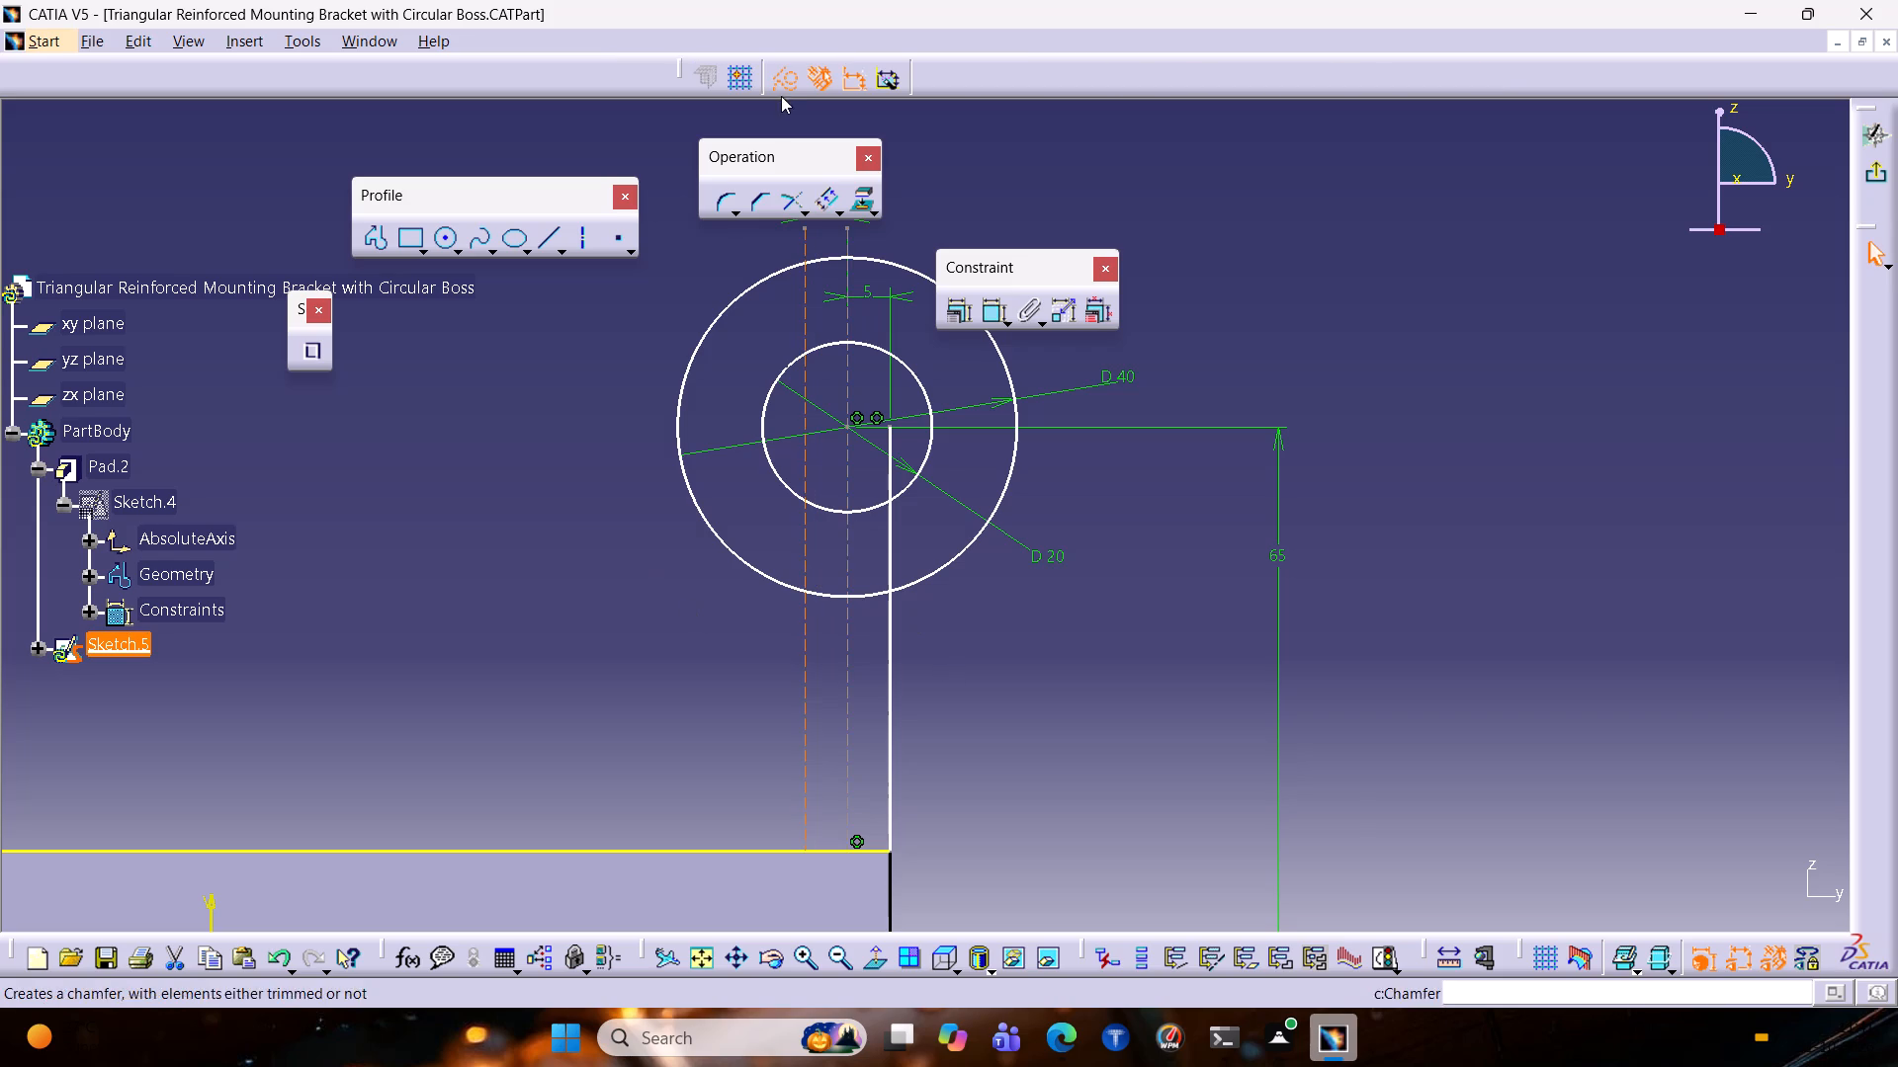
Convert the new offset line from construction to standard geometry.
click(787, 76)
click(1030, 563)
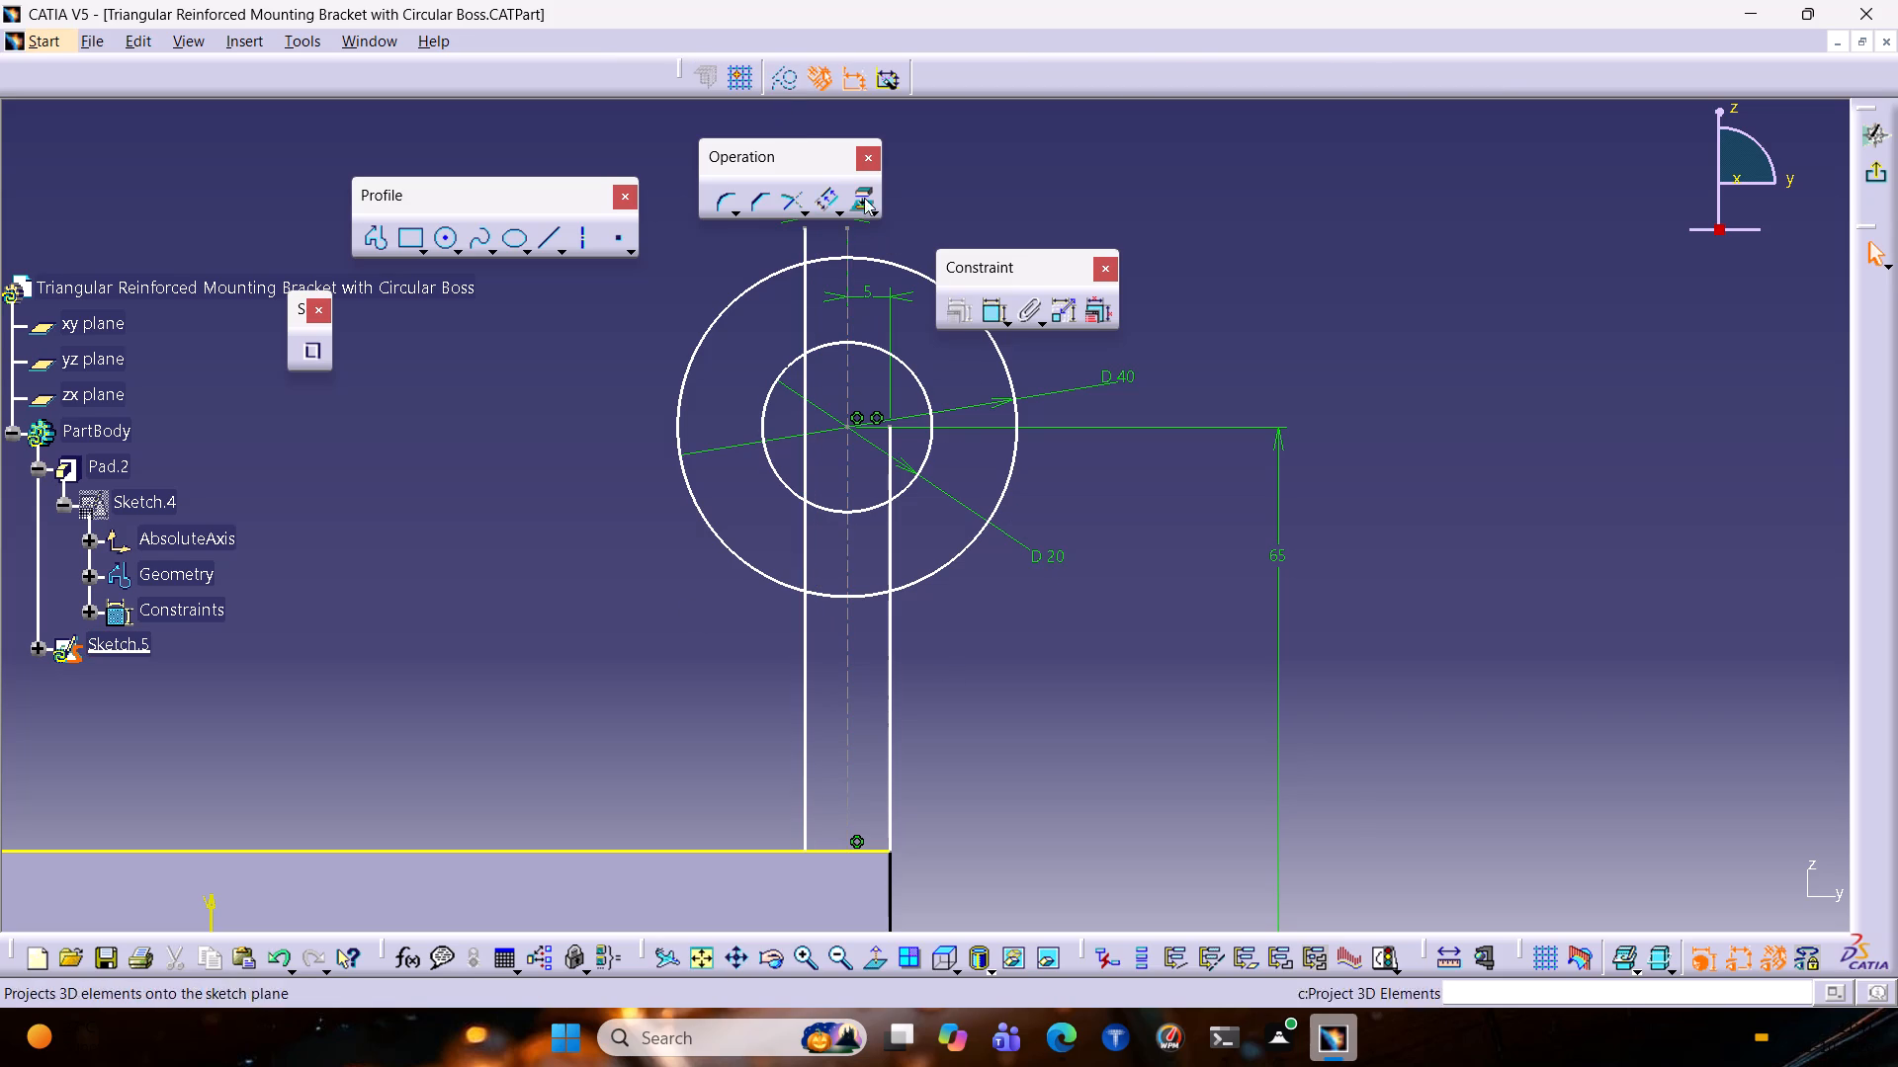
Remove the inner web line's portions above the 20 mm circle, including the stub above the 40 mm circle, with Quick Trim.
click(799, 205)
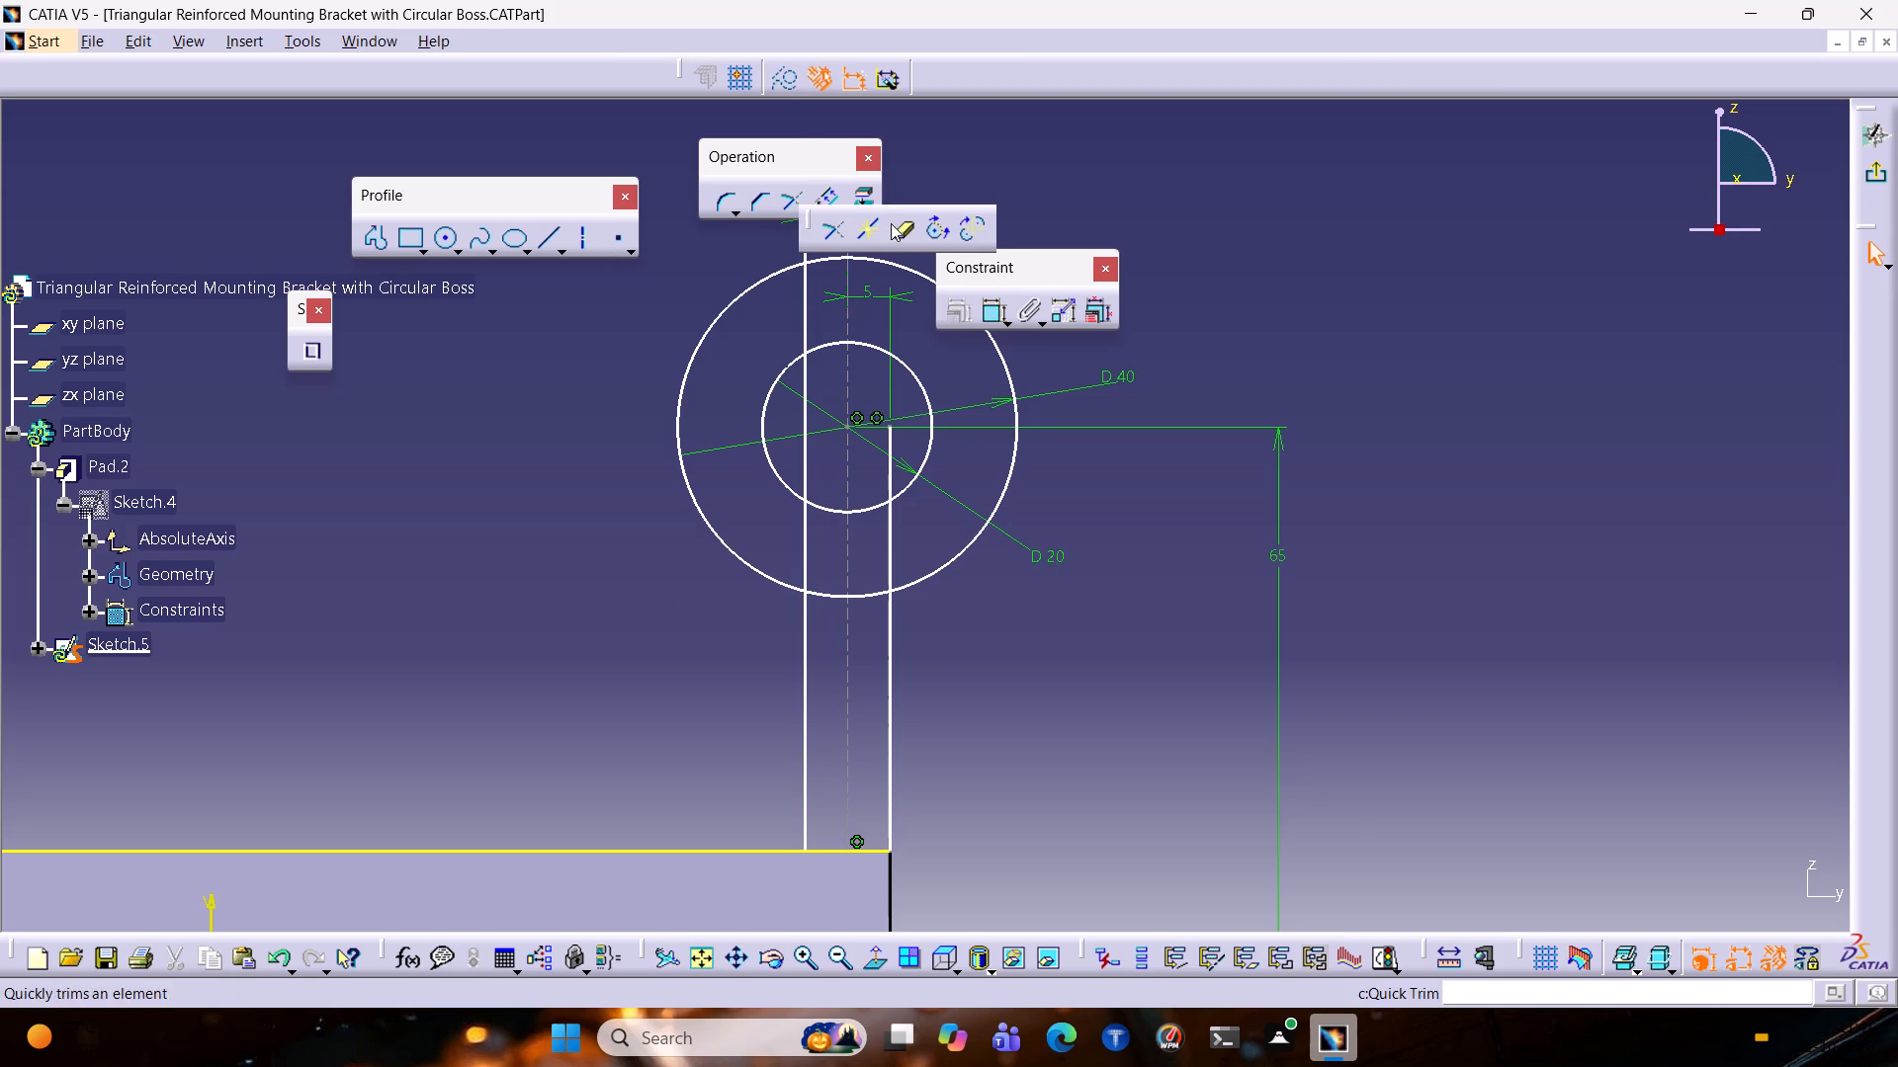
click(899, 230)
click(805, 314)
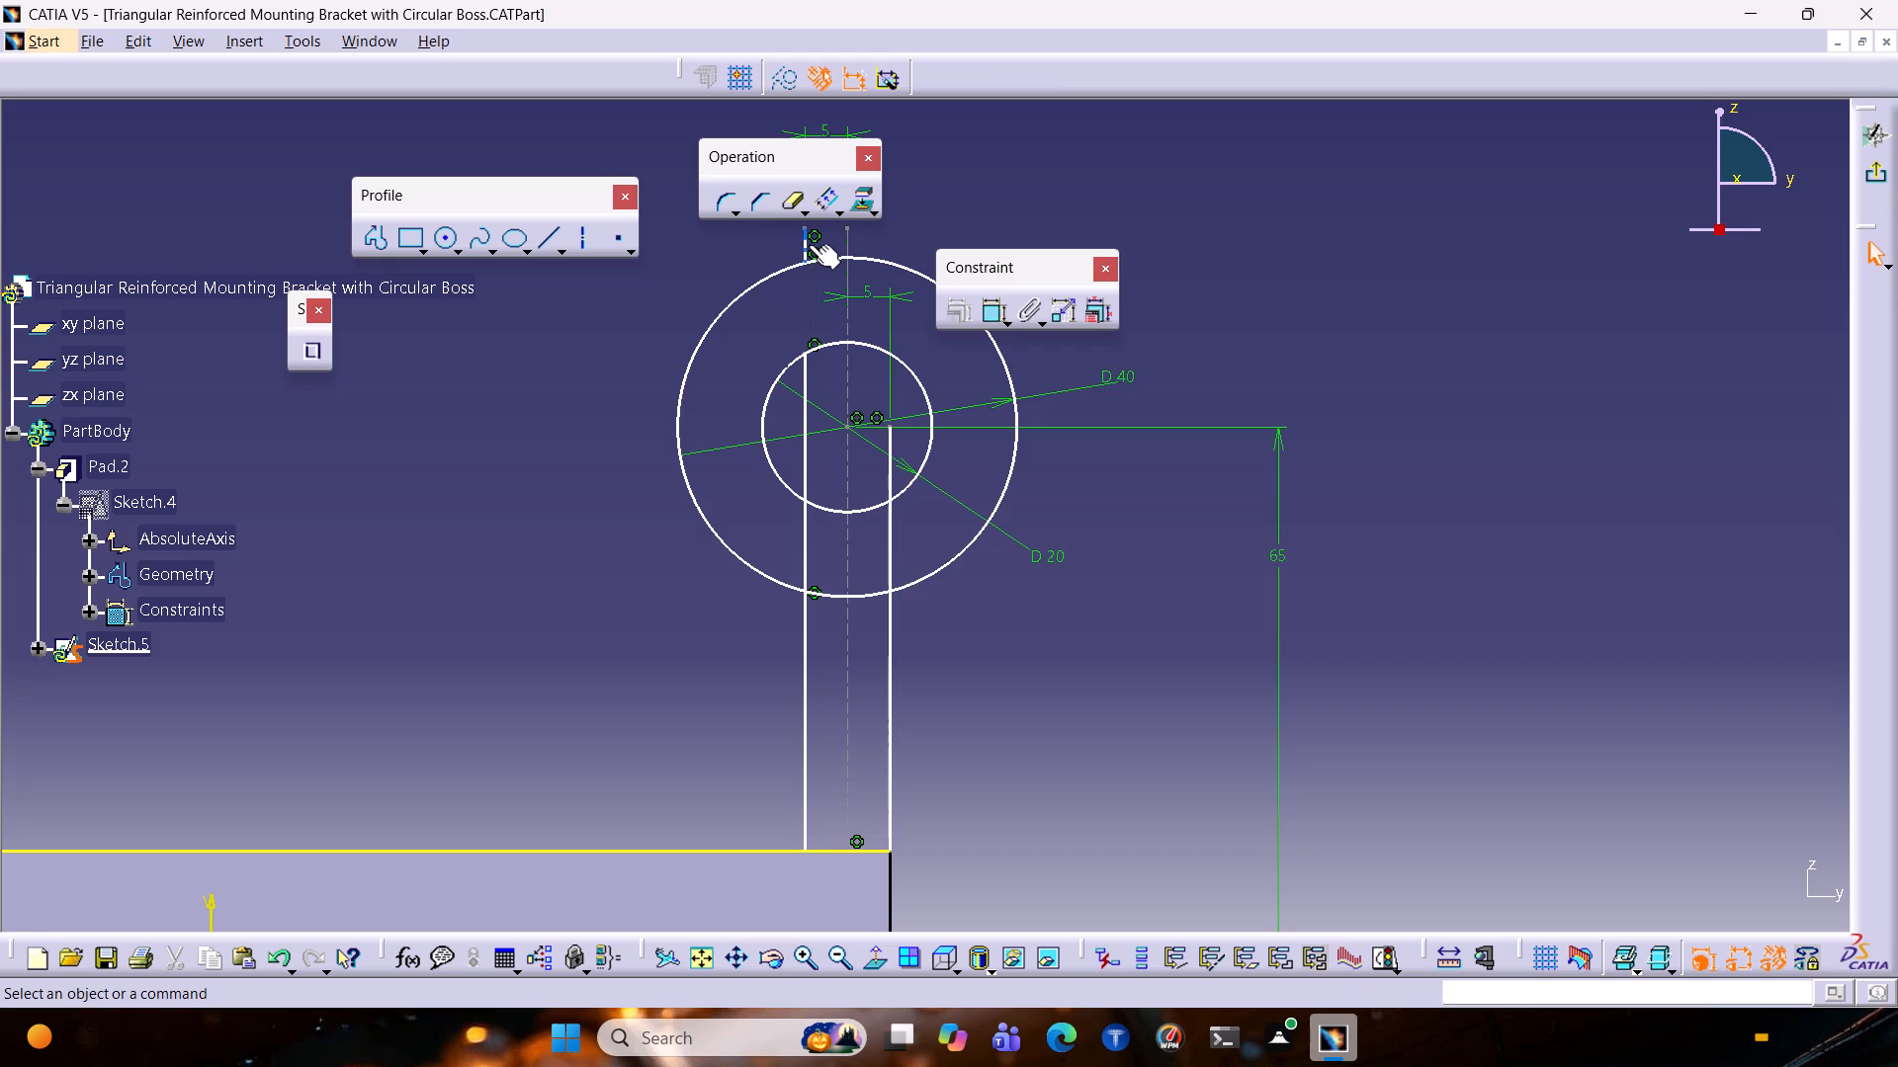
click(800, 241)
click(811, 242)
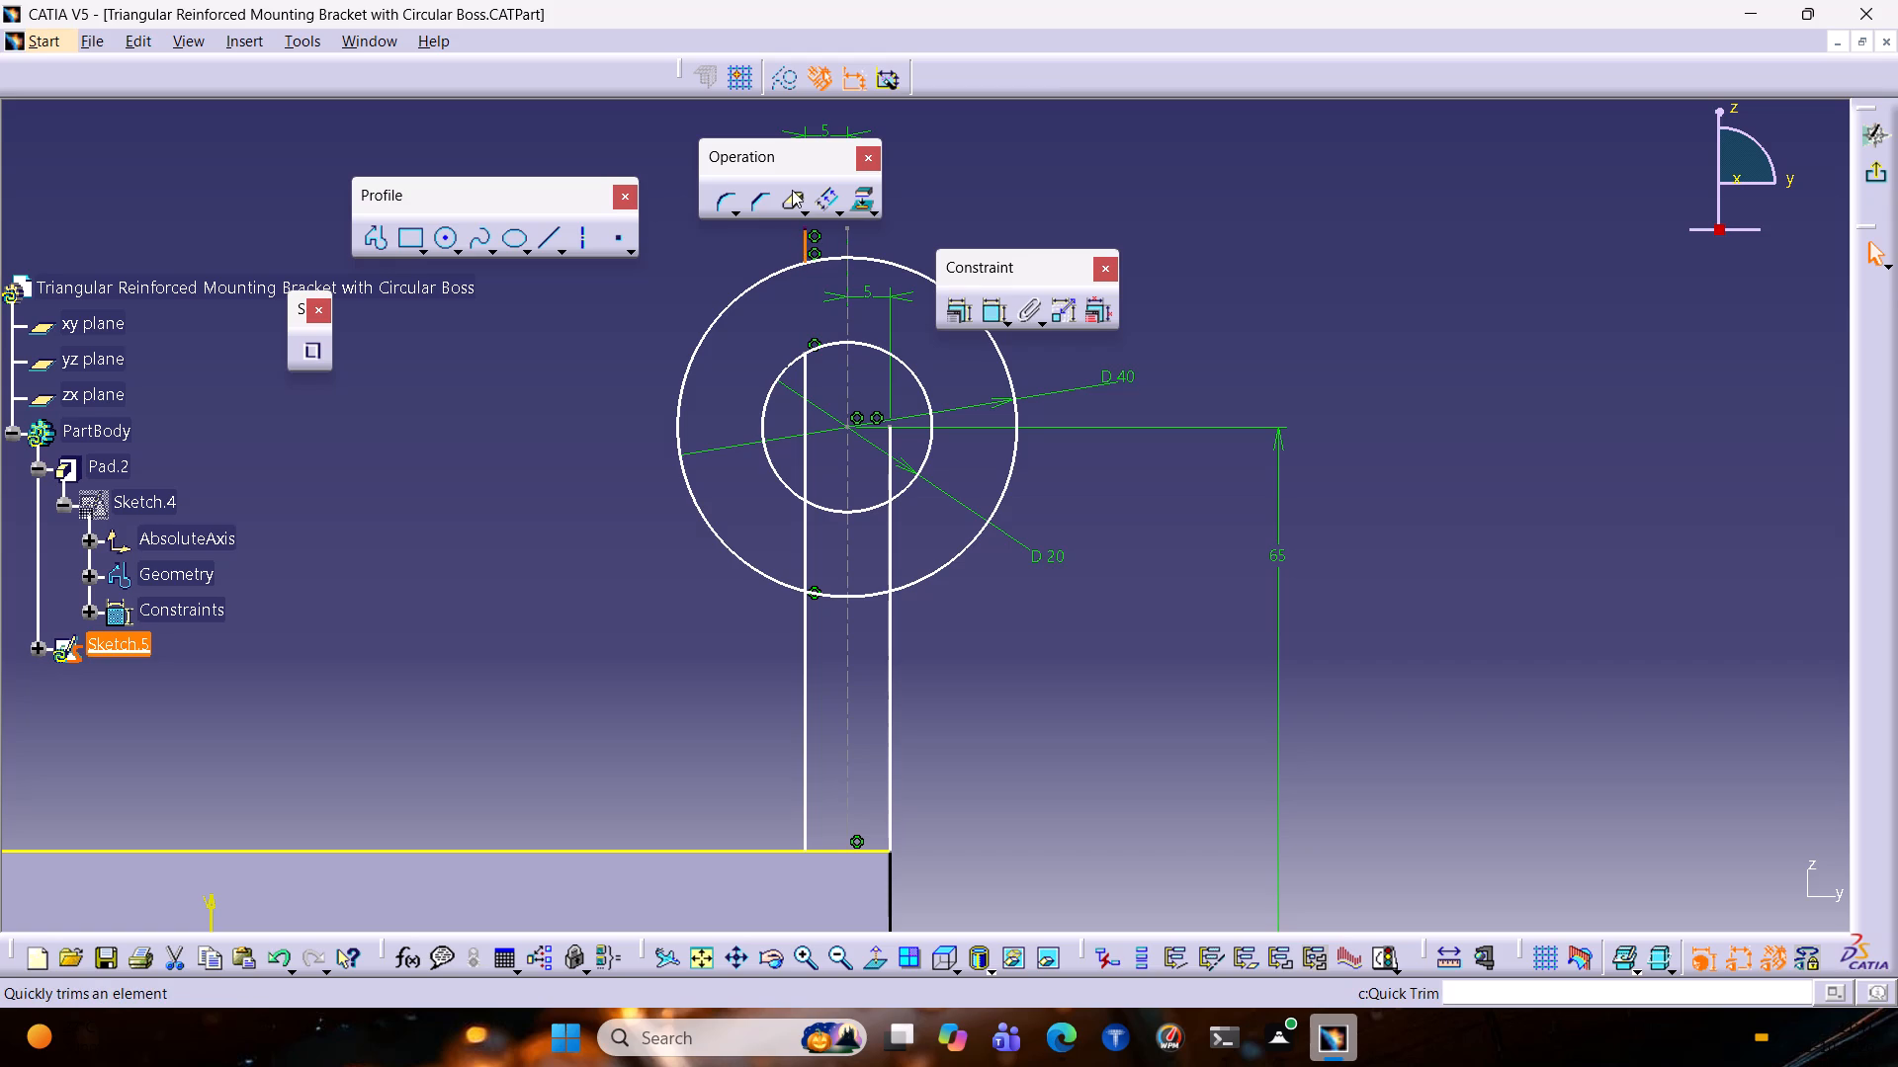
double_click(792, 203)
click(808, 246)
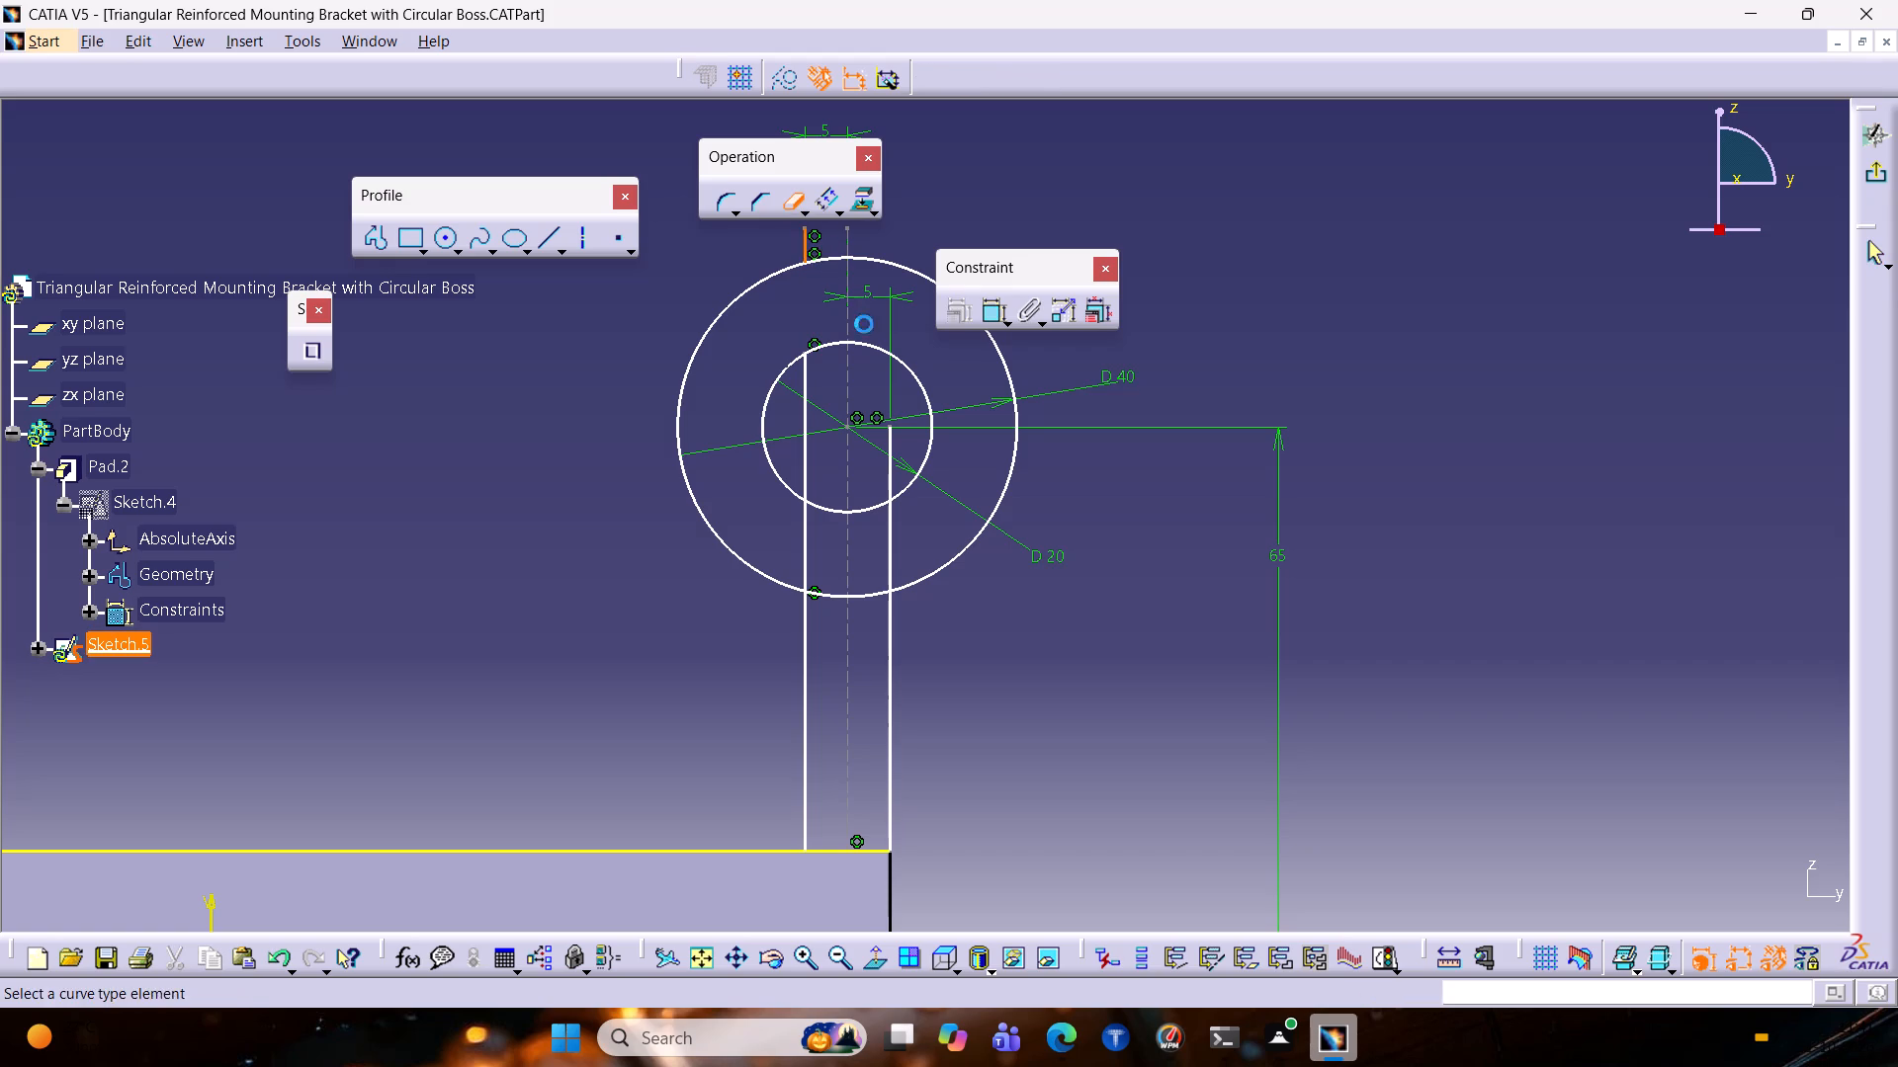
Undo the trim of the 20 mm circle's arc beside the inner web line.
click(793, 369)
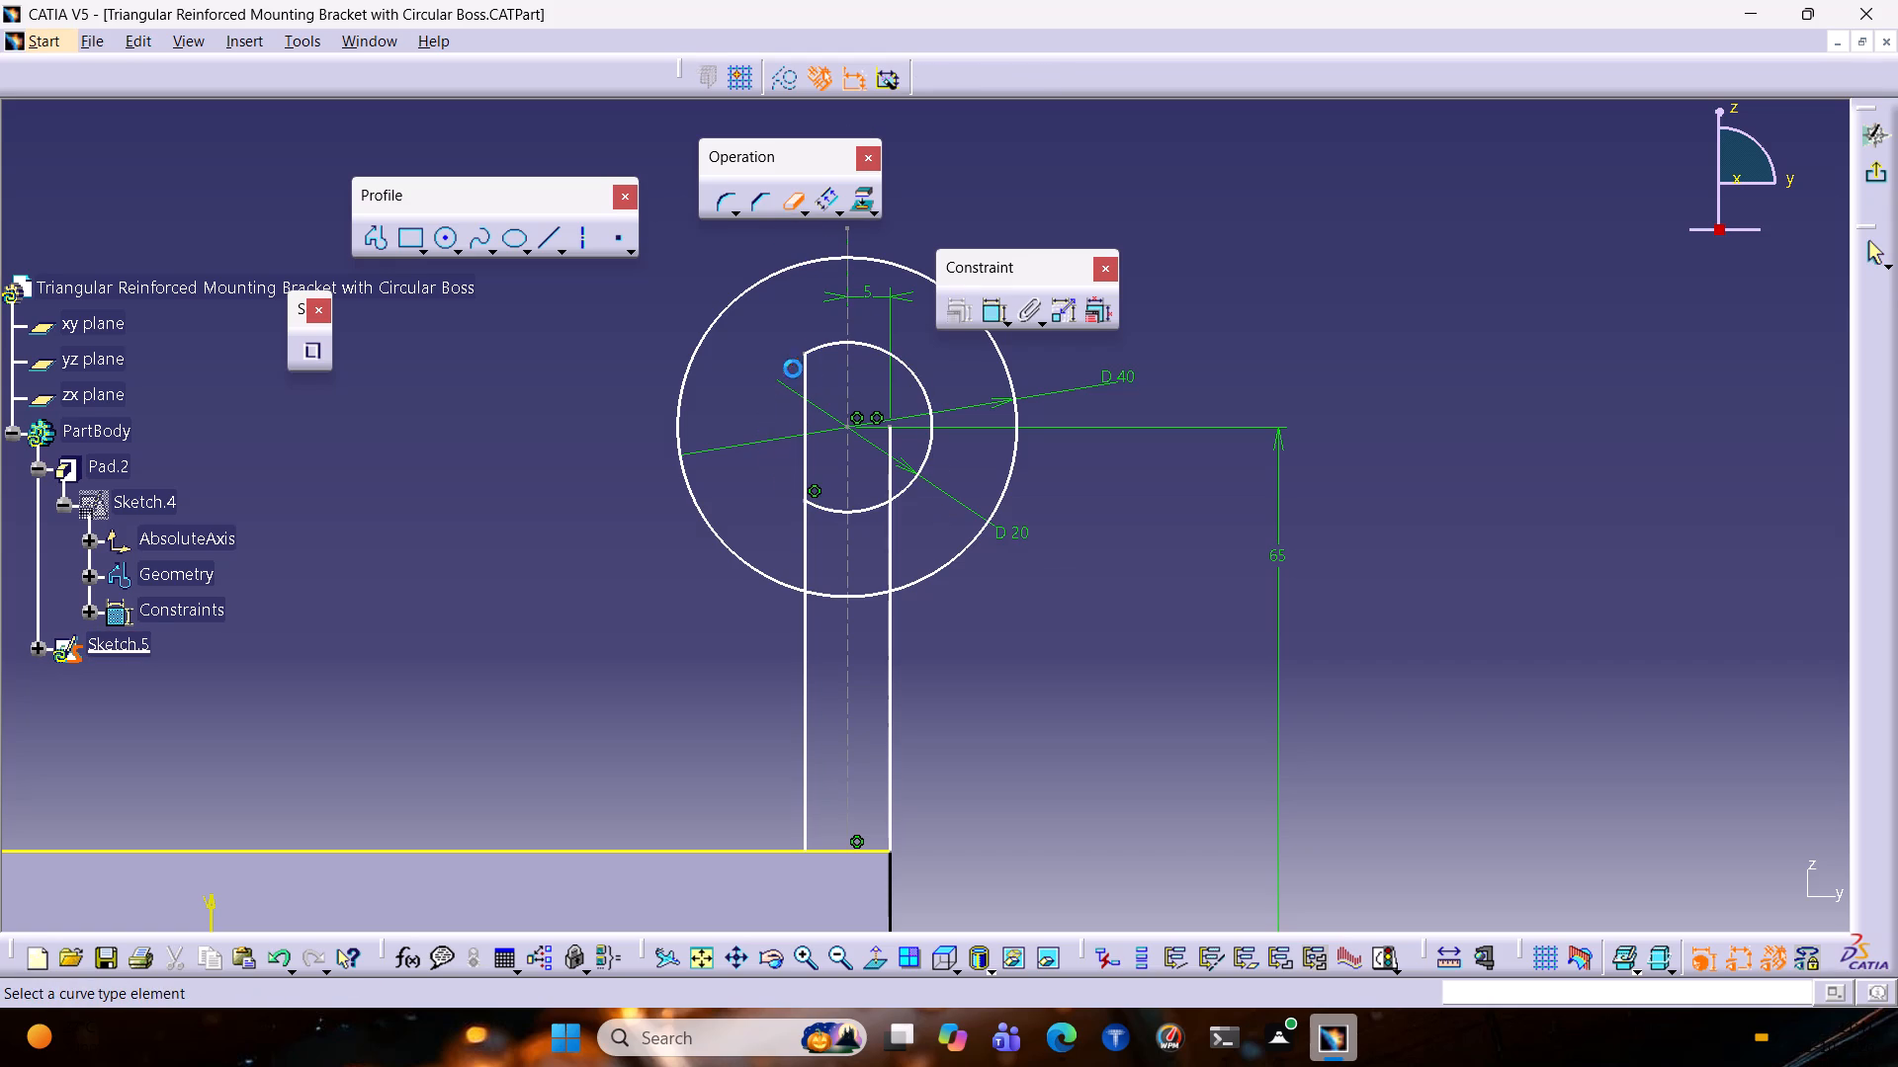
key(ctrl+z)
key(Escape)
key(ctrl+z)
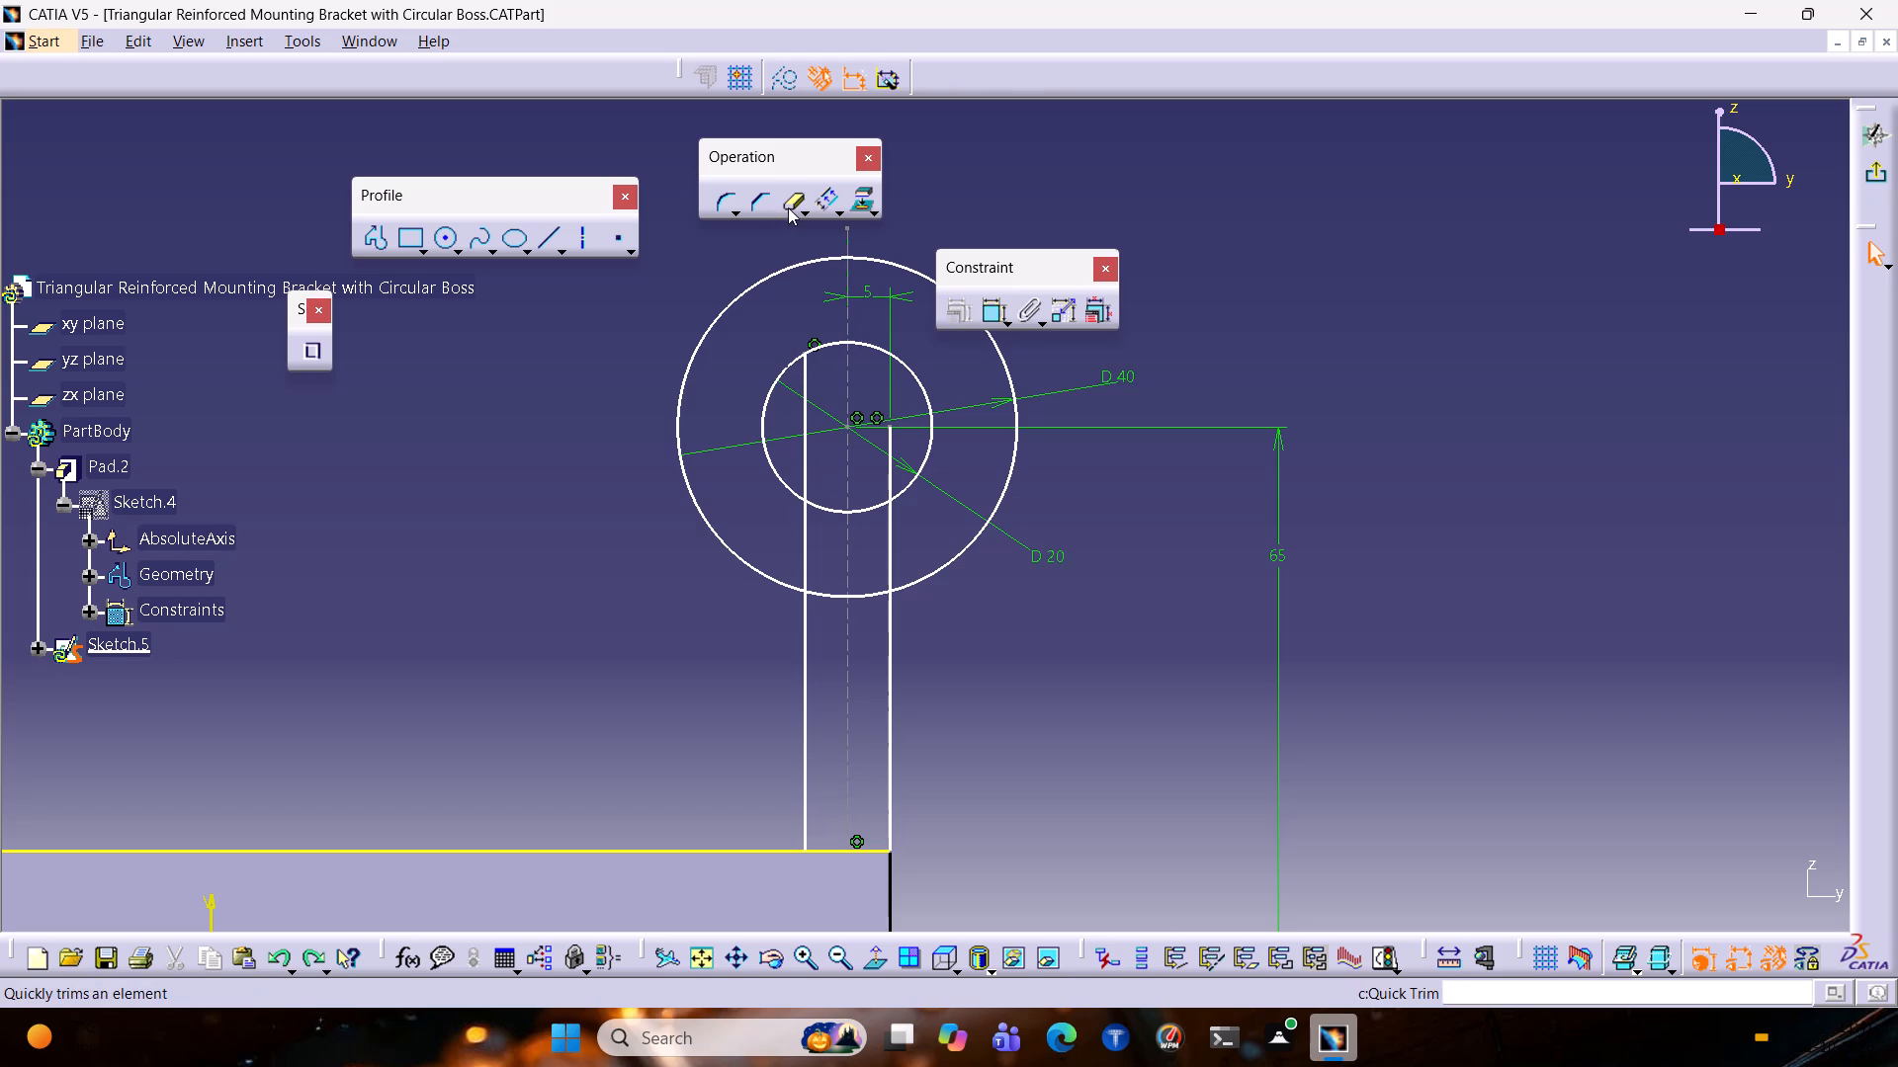
Quick Trim both web lines inside the two circles so they end at the 40 mm circle's lower arc.
double_click(792, 209)
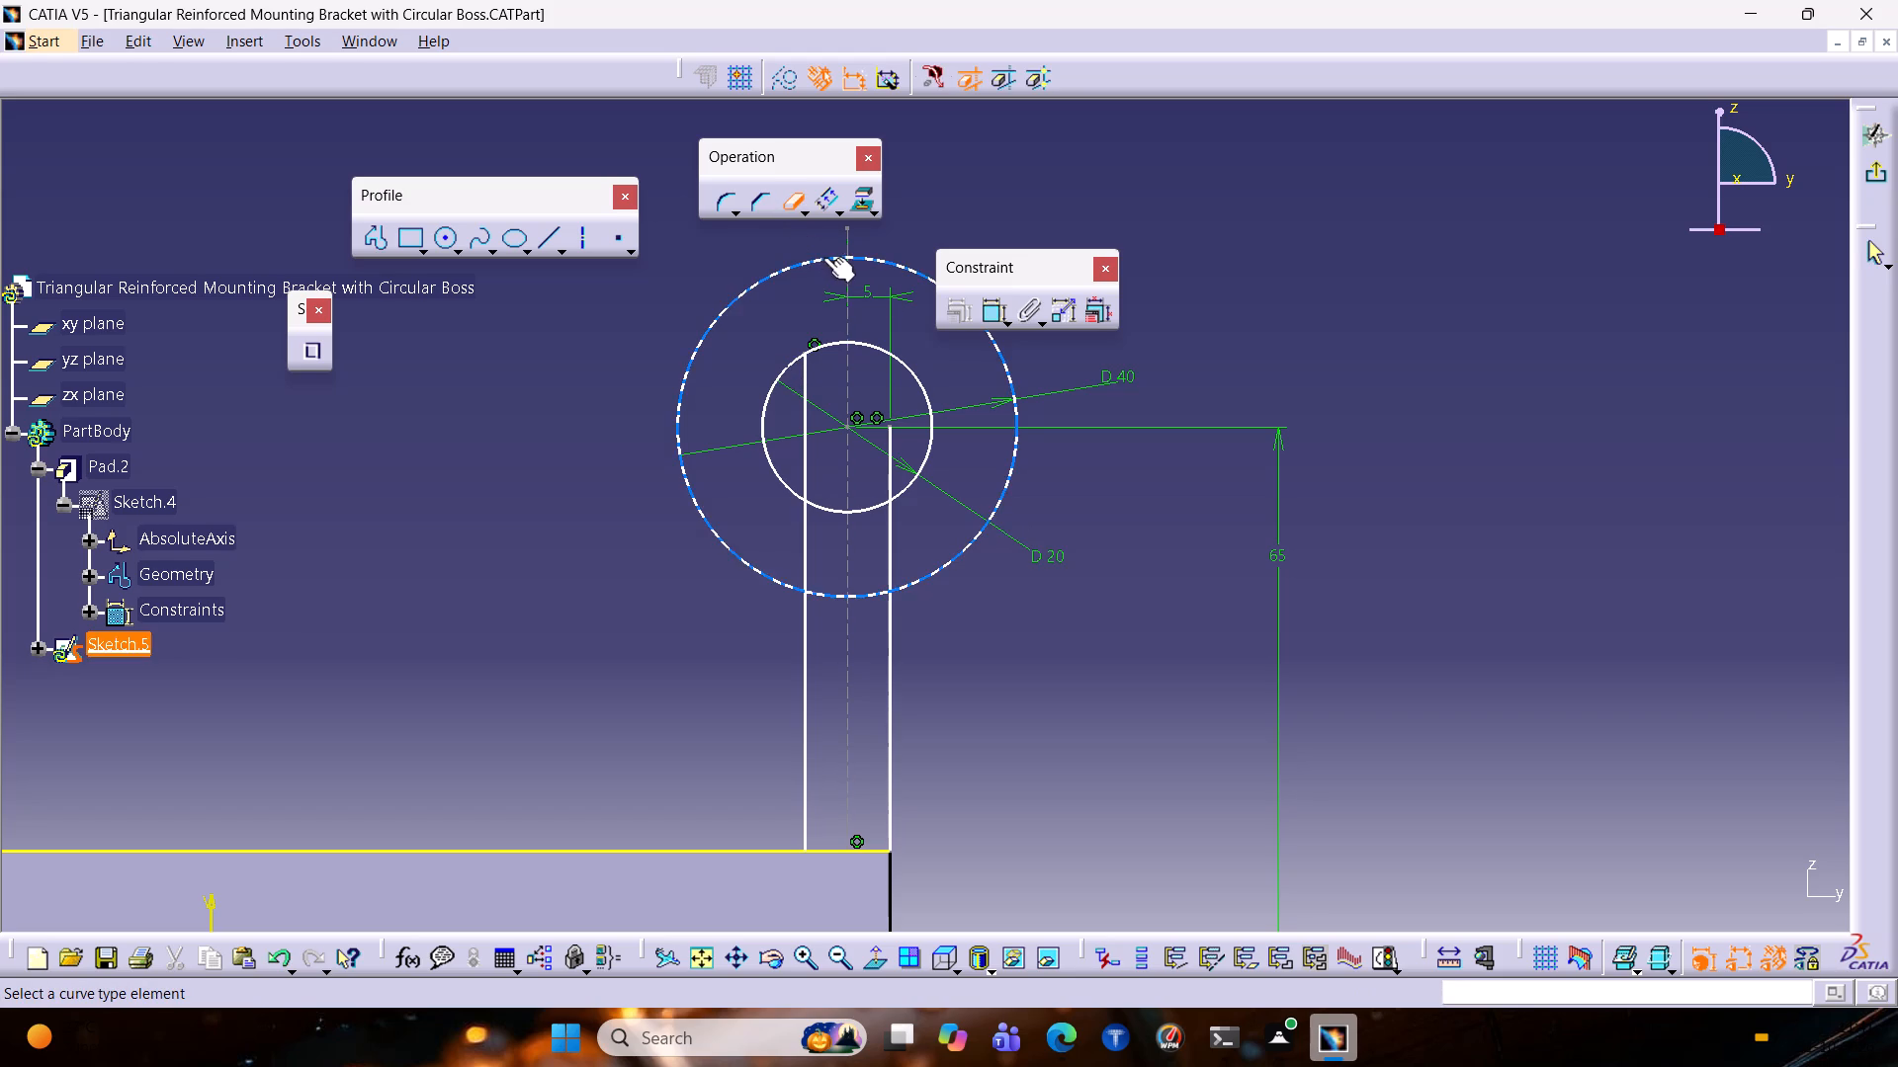
click(804, 390)
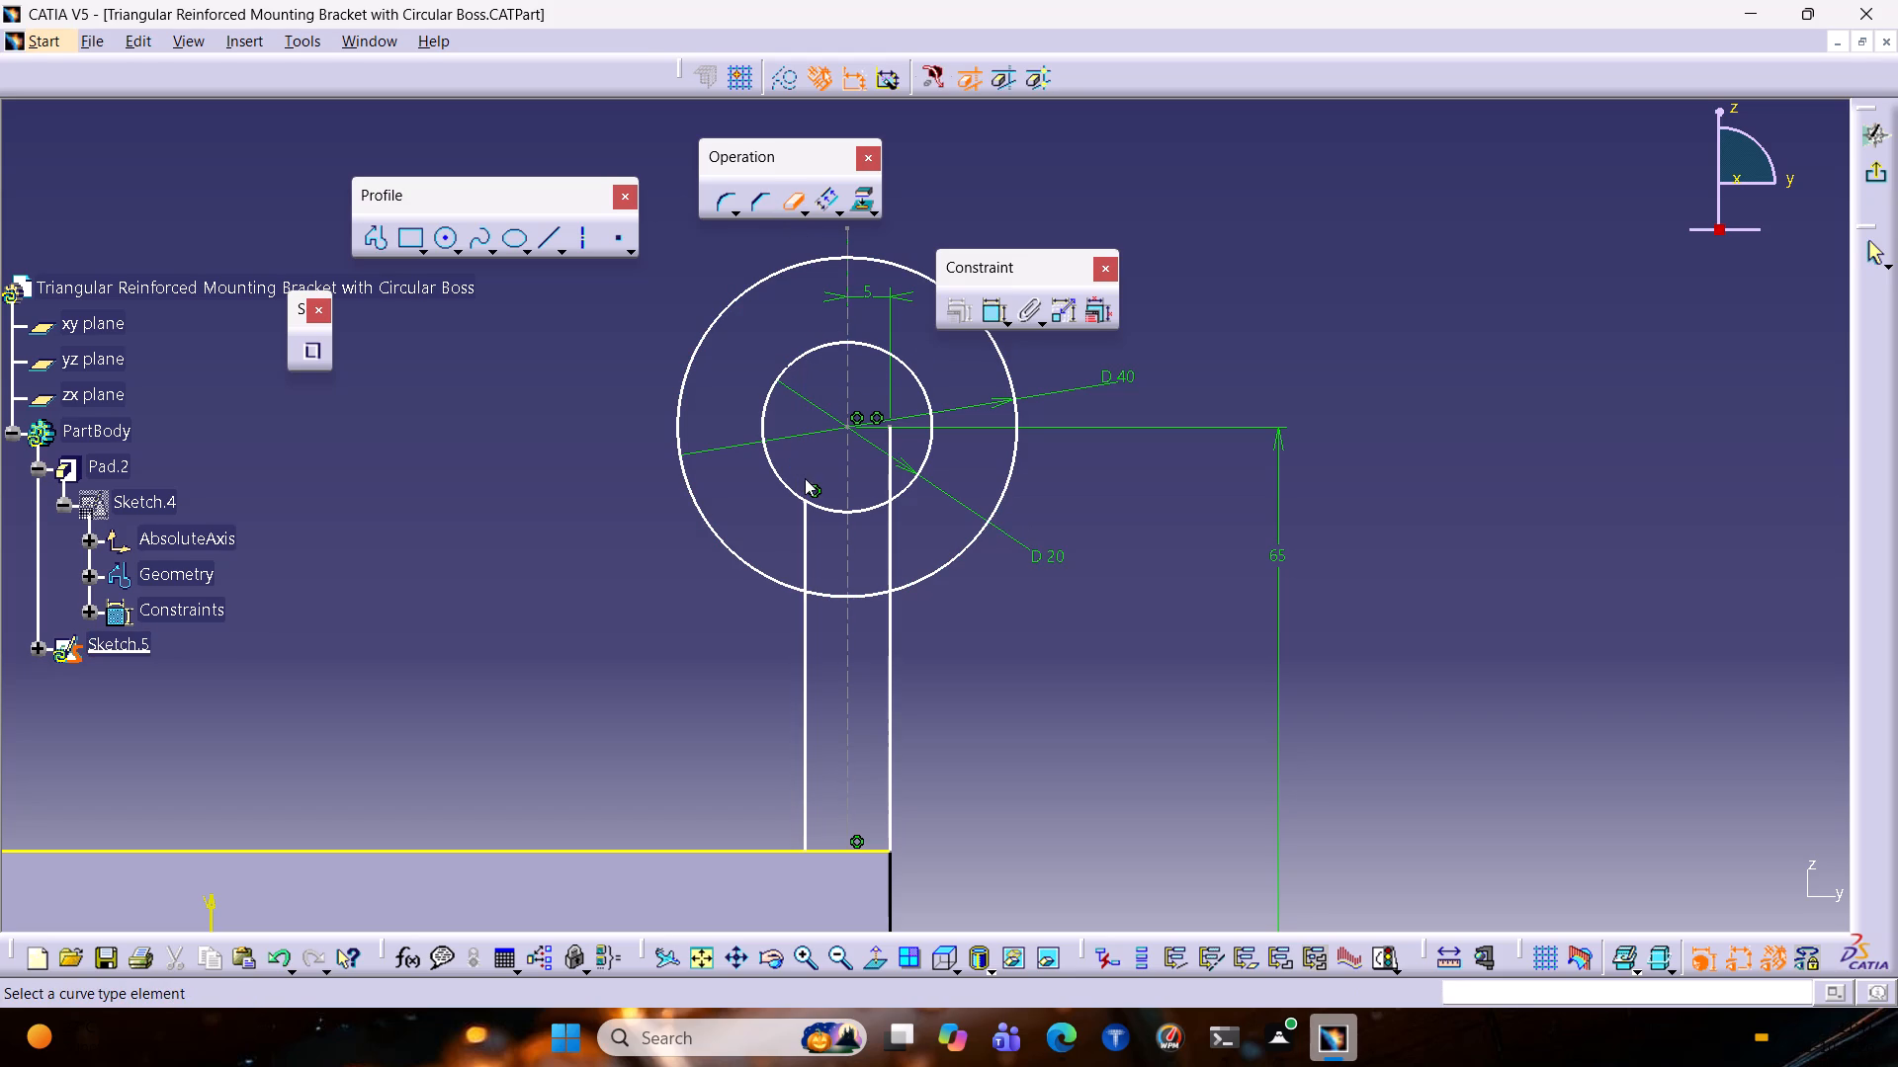
click(891, 465)
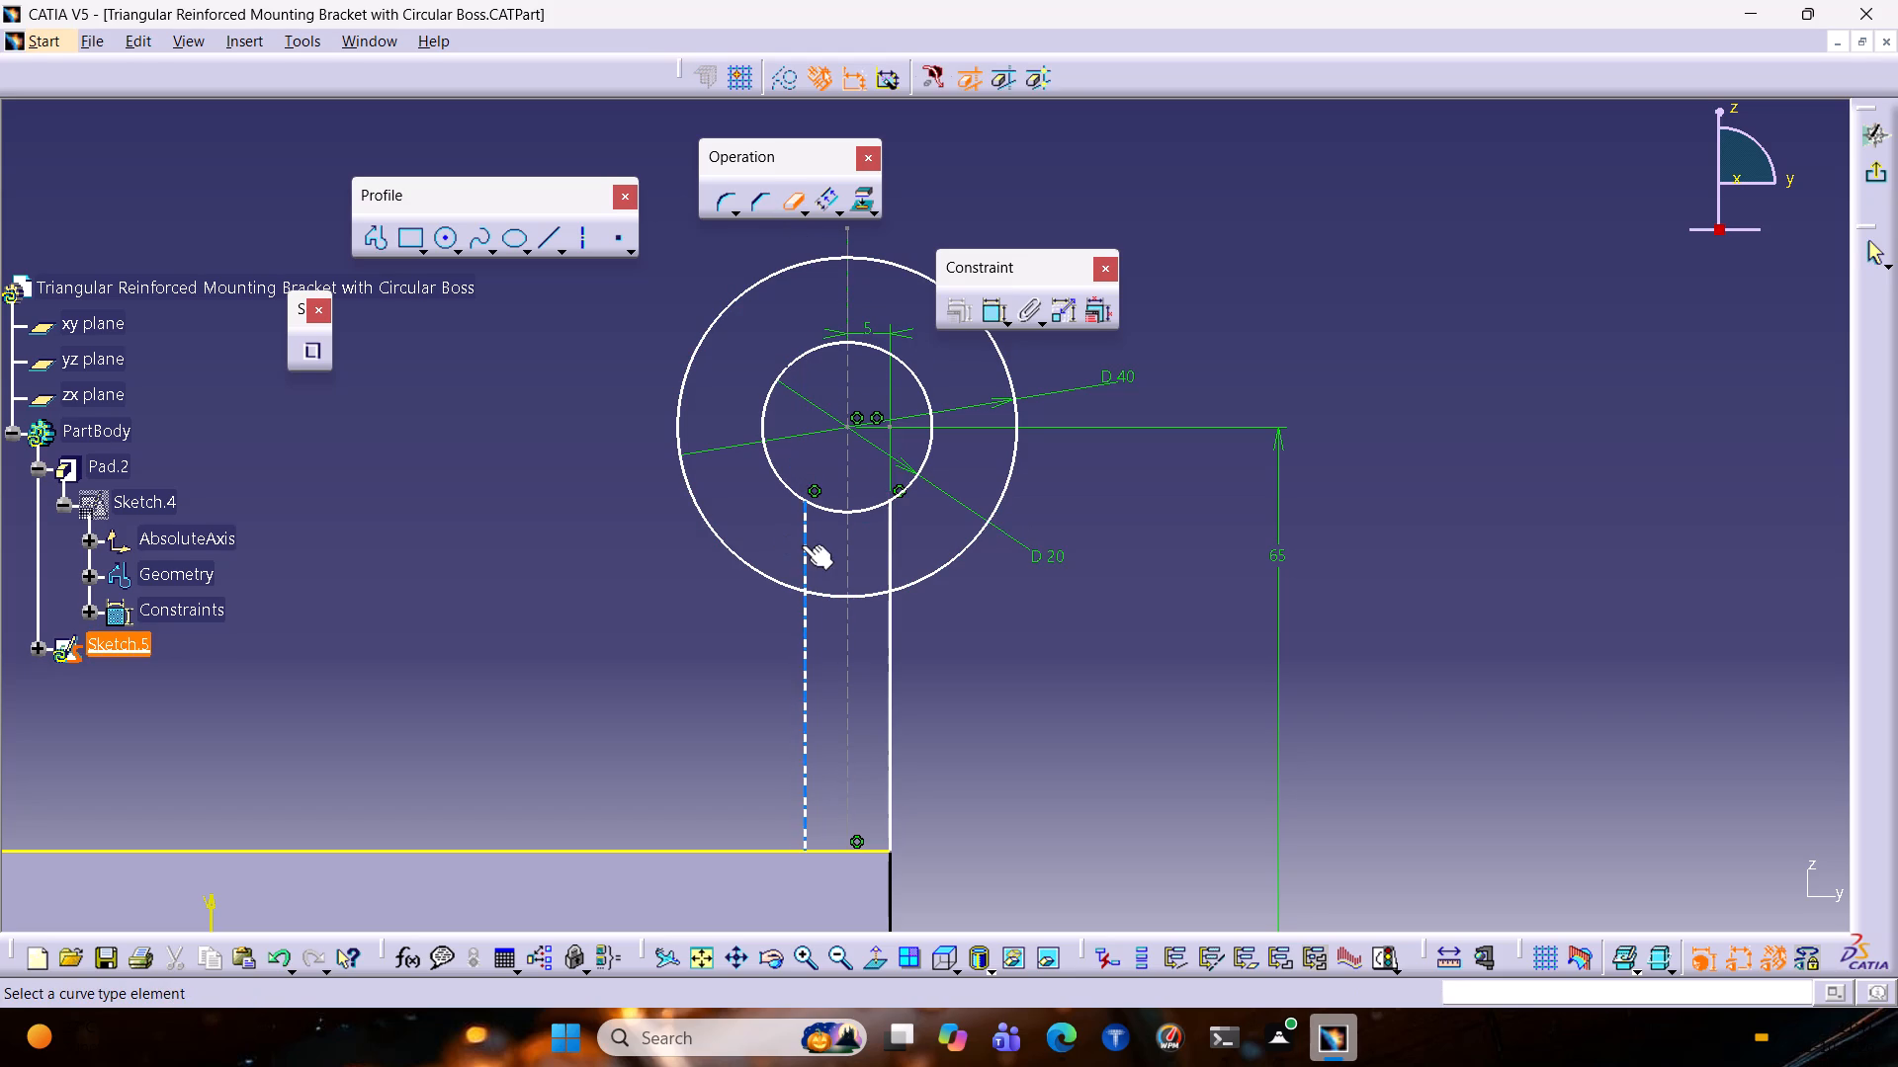
click(804, 543)
click(891, 541)
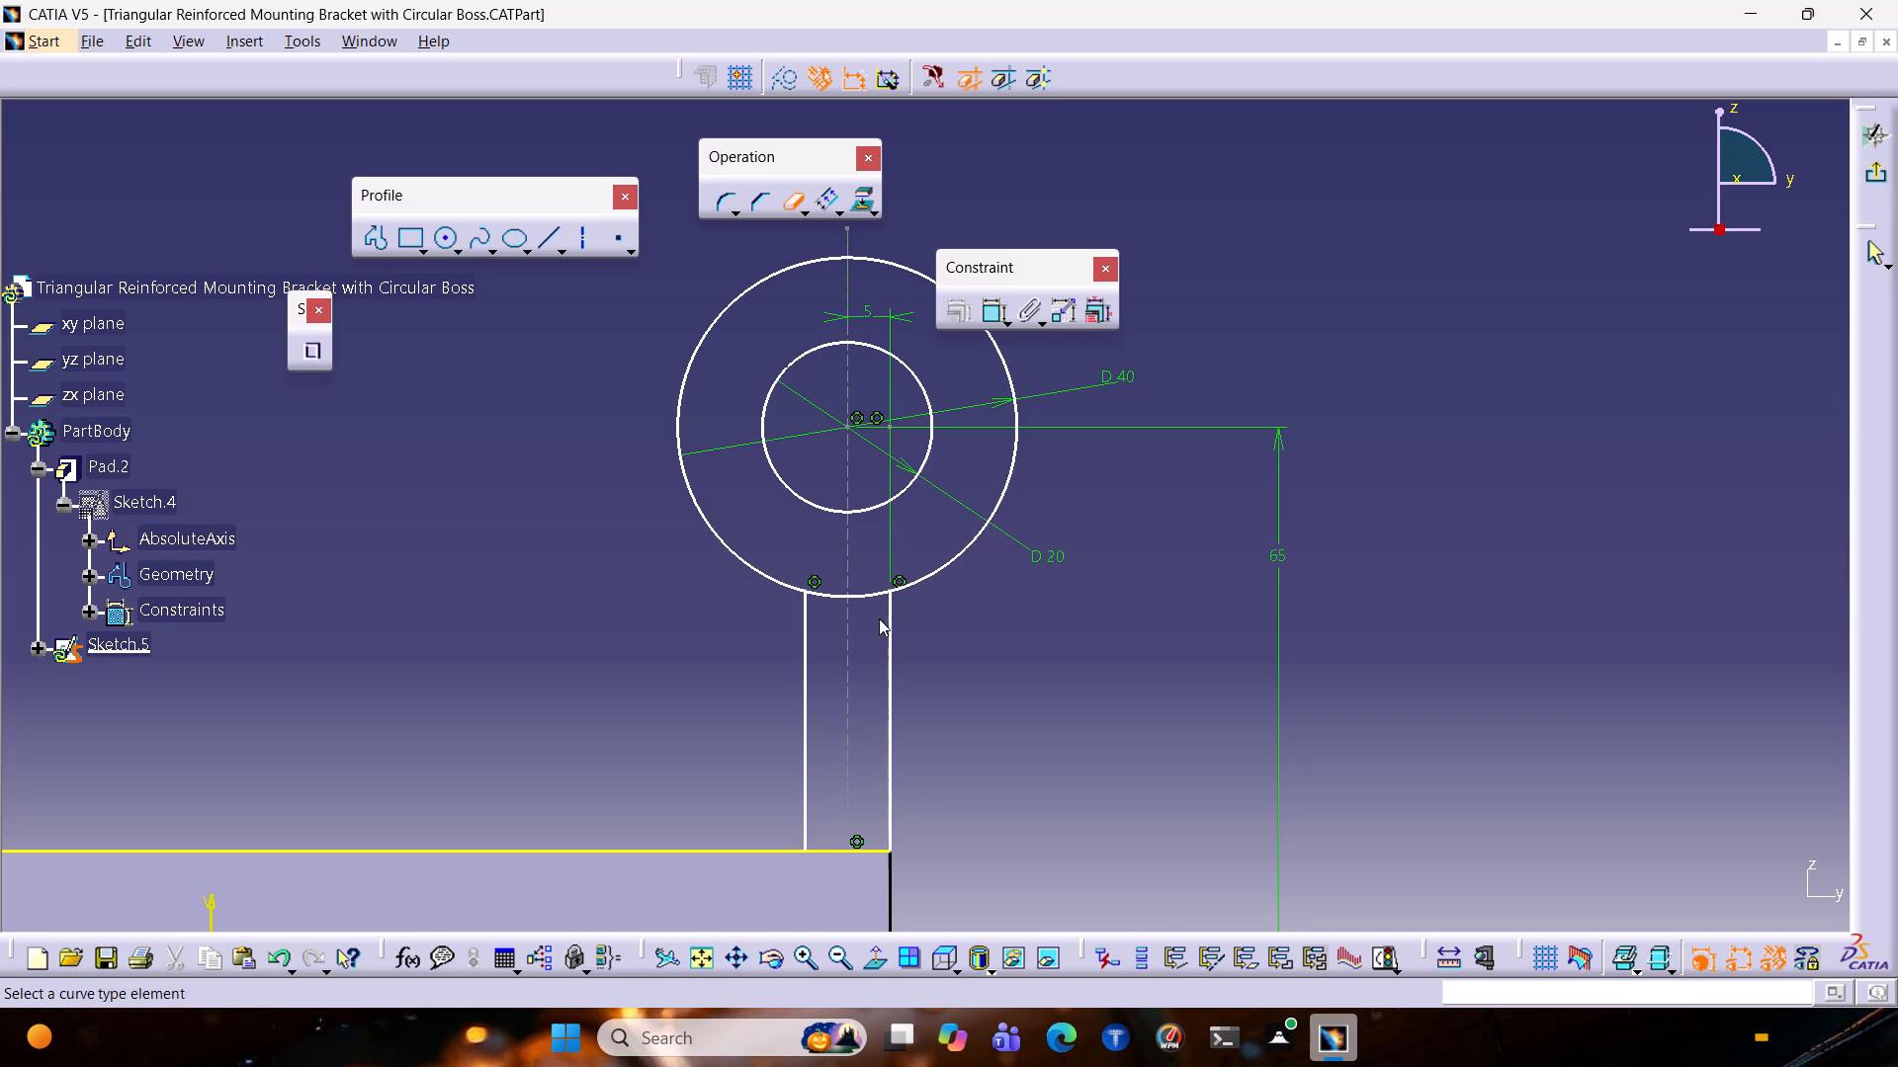
key(Escape)
key(Escape)
Dimension the distance between the two vertical web lines, placing the dimension below the plate.
click(995, 312)
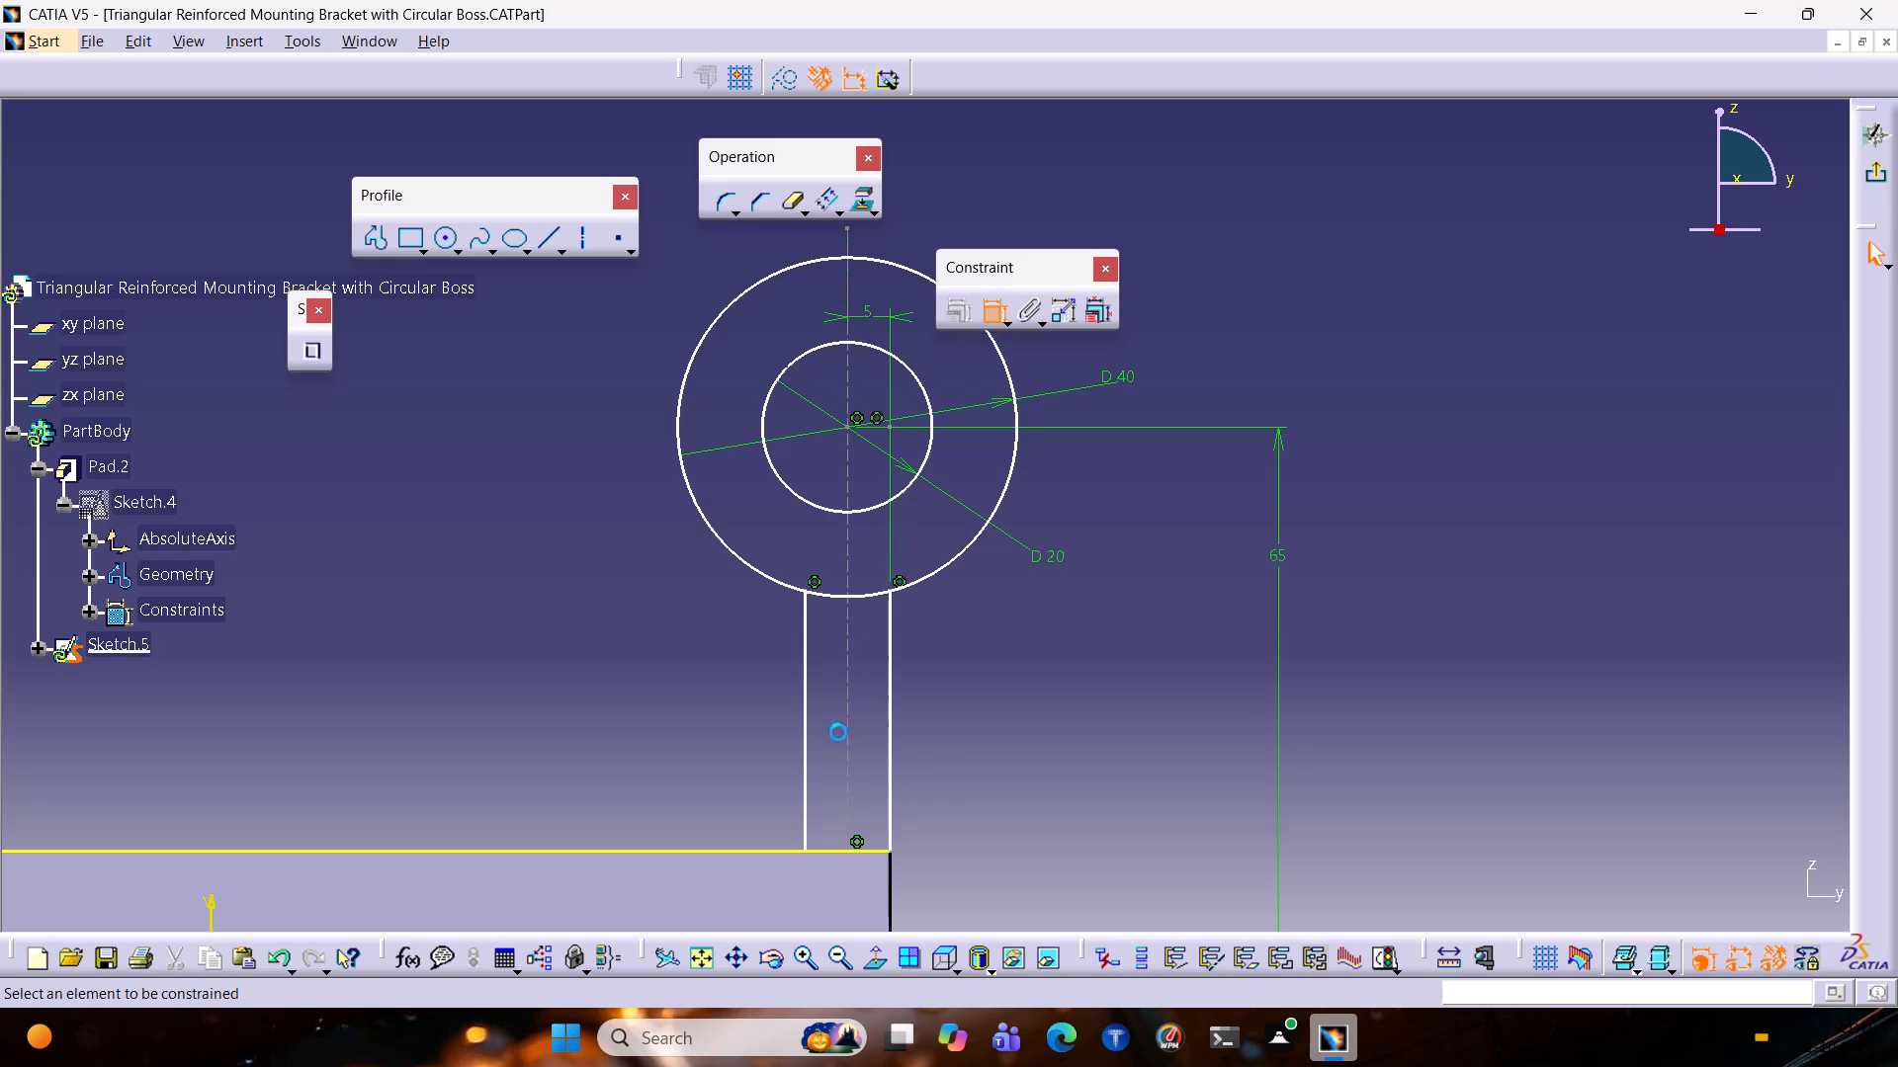
click(806, 757)
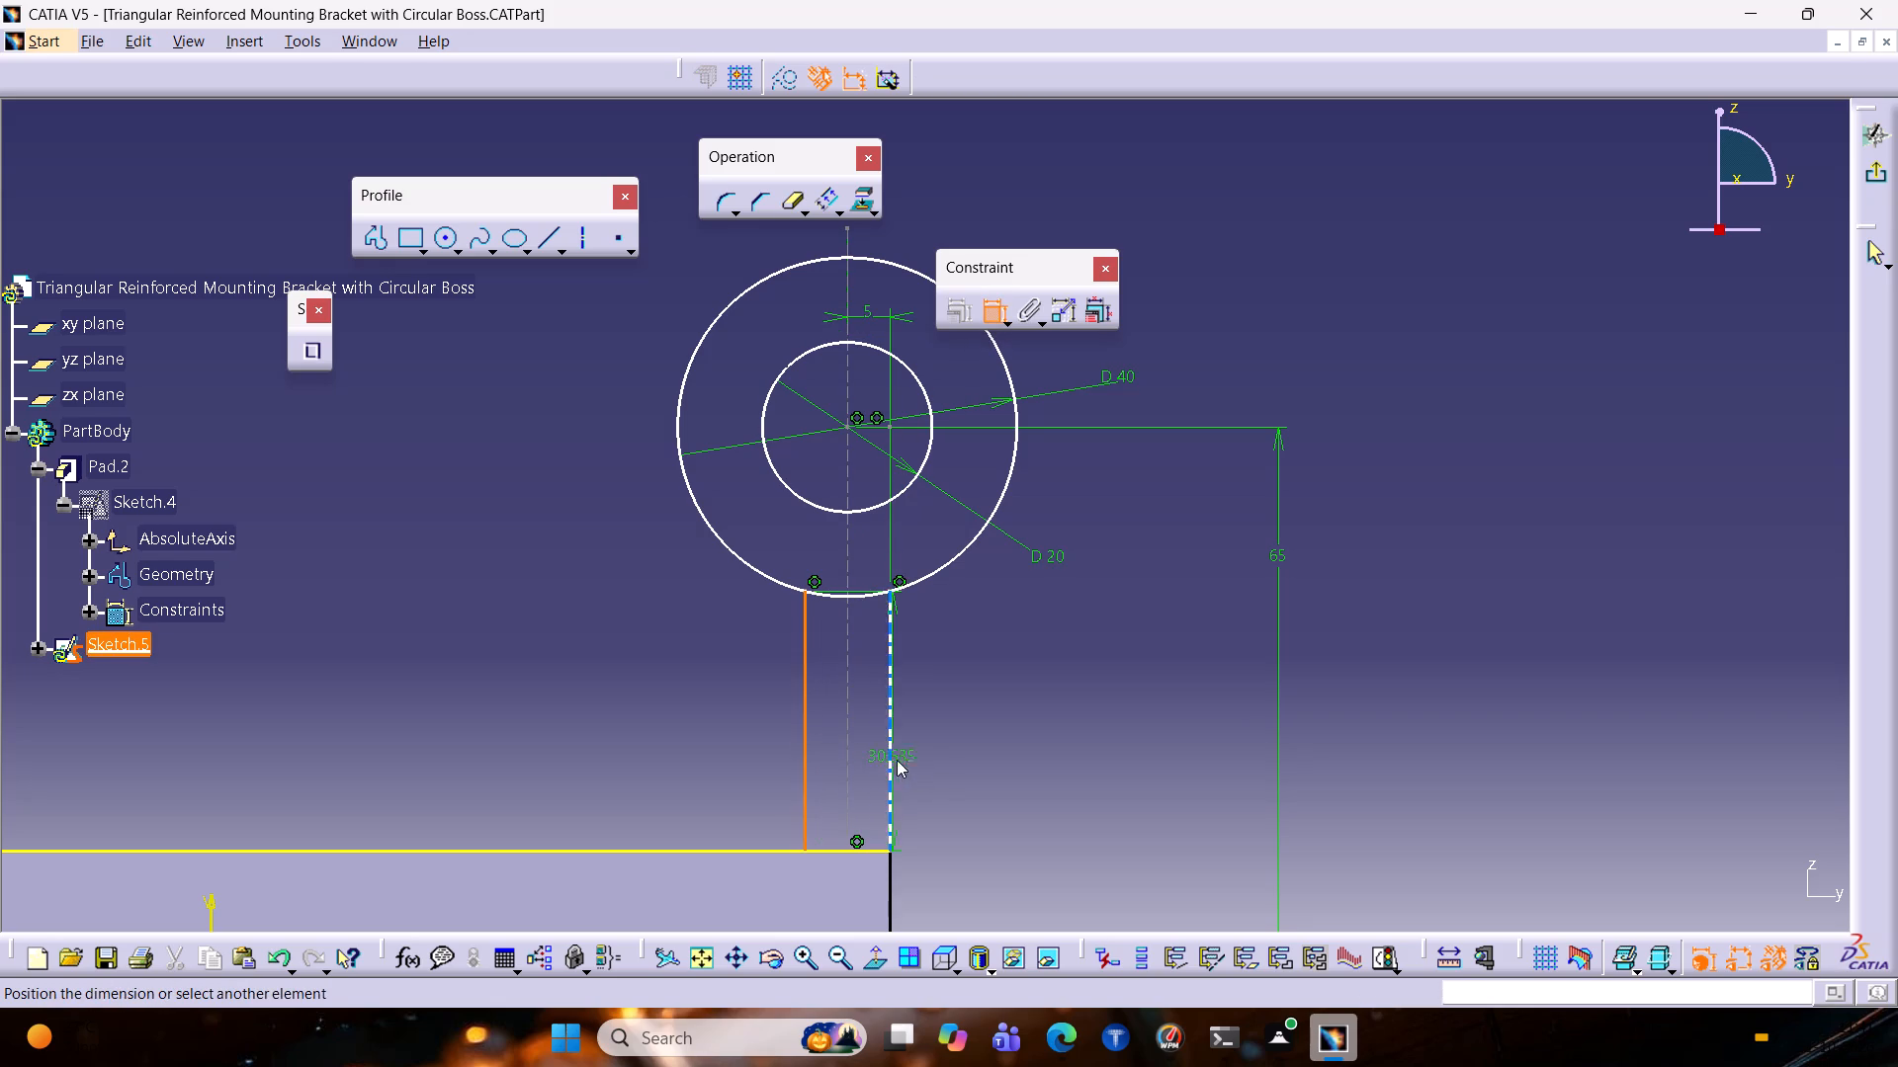
click(888, 760)
middle_drag(894, 867, 899, 678)
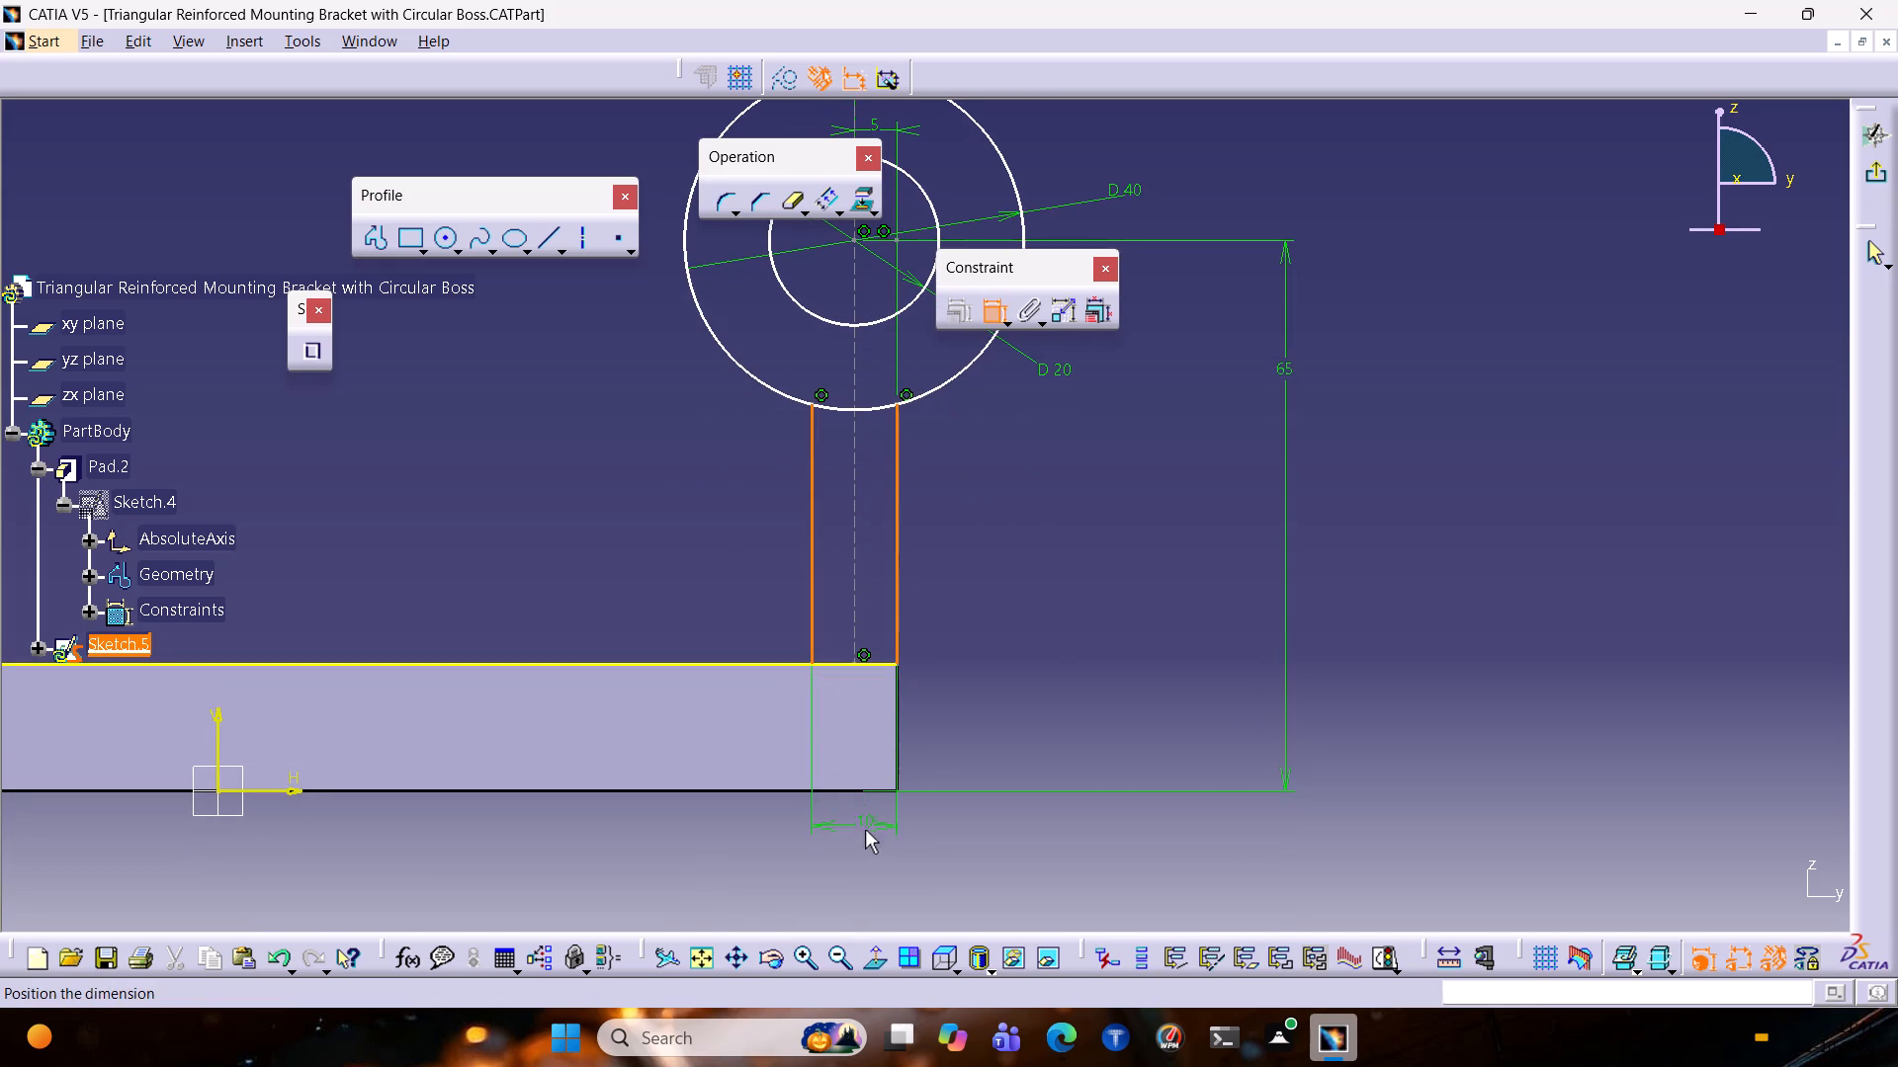
click(866, 834)
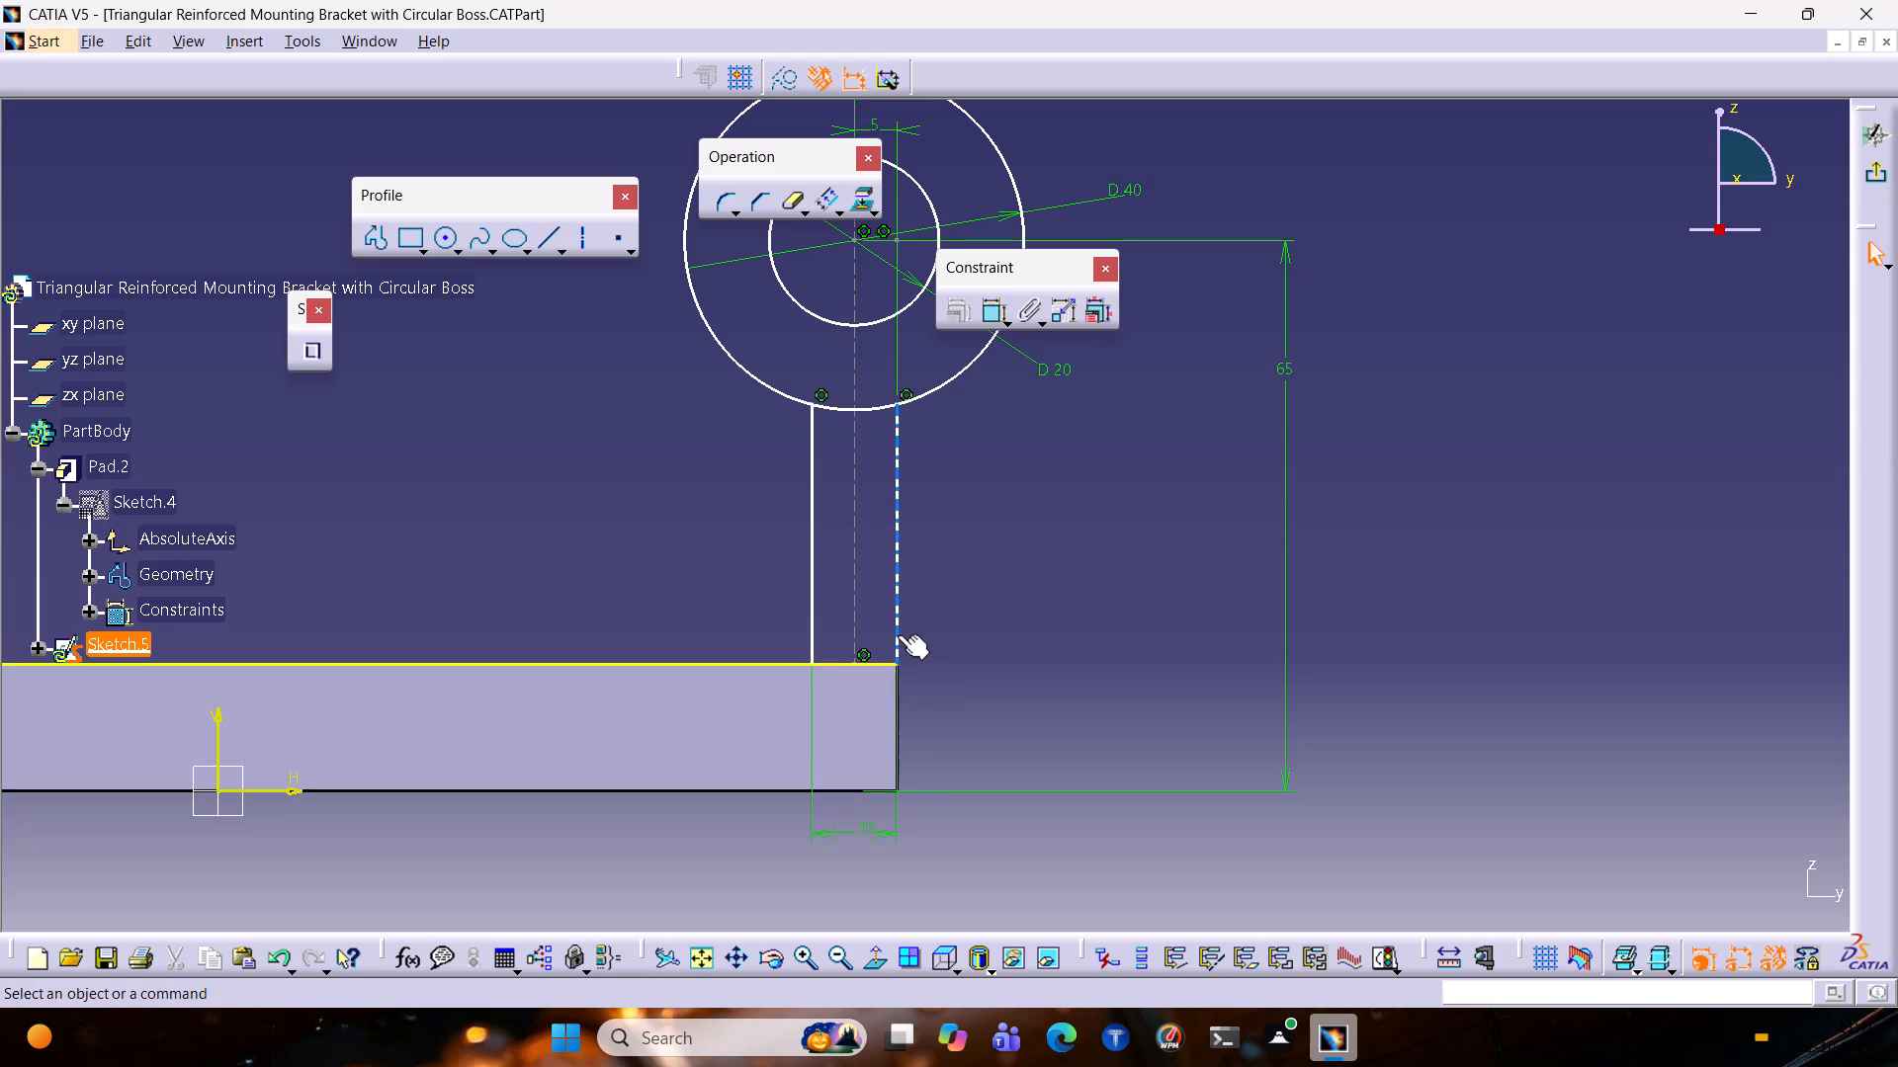
Constrain the outer web line's lower endpoint coincident with the plate's outer top corner.
drag(898, 634, 908, 576)
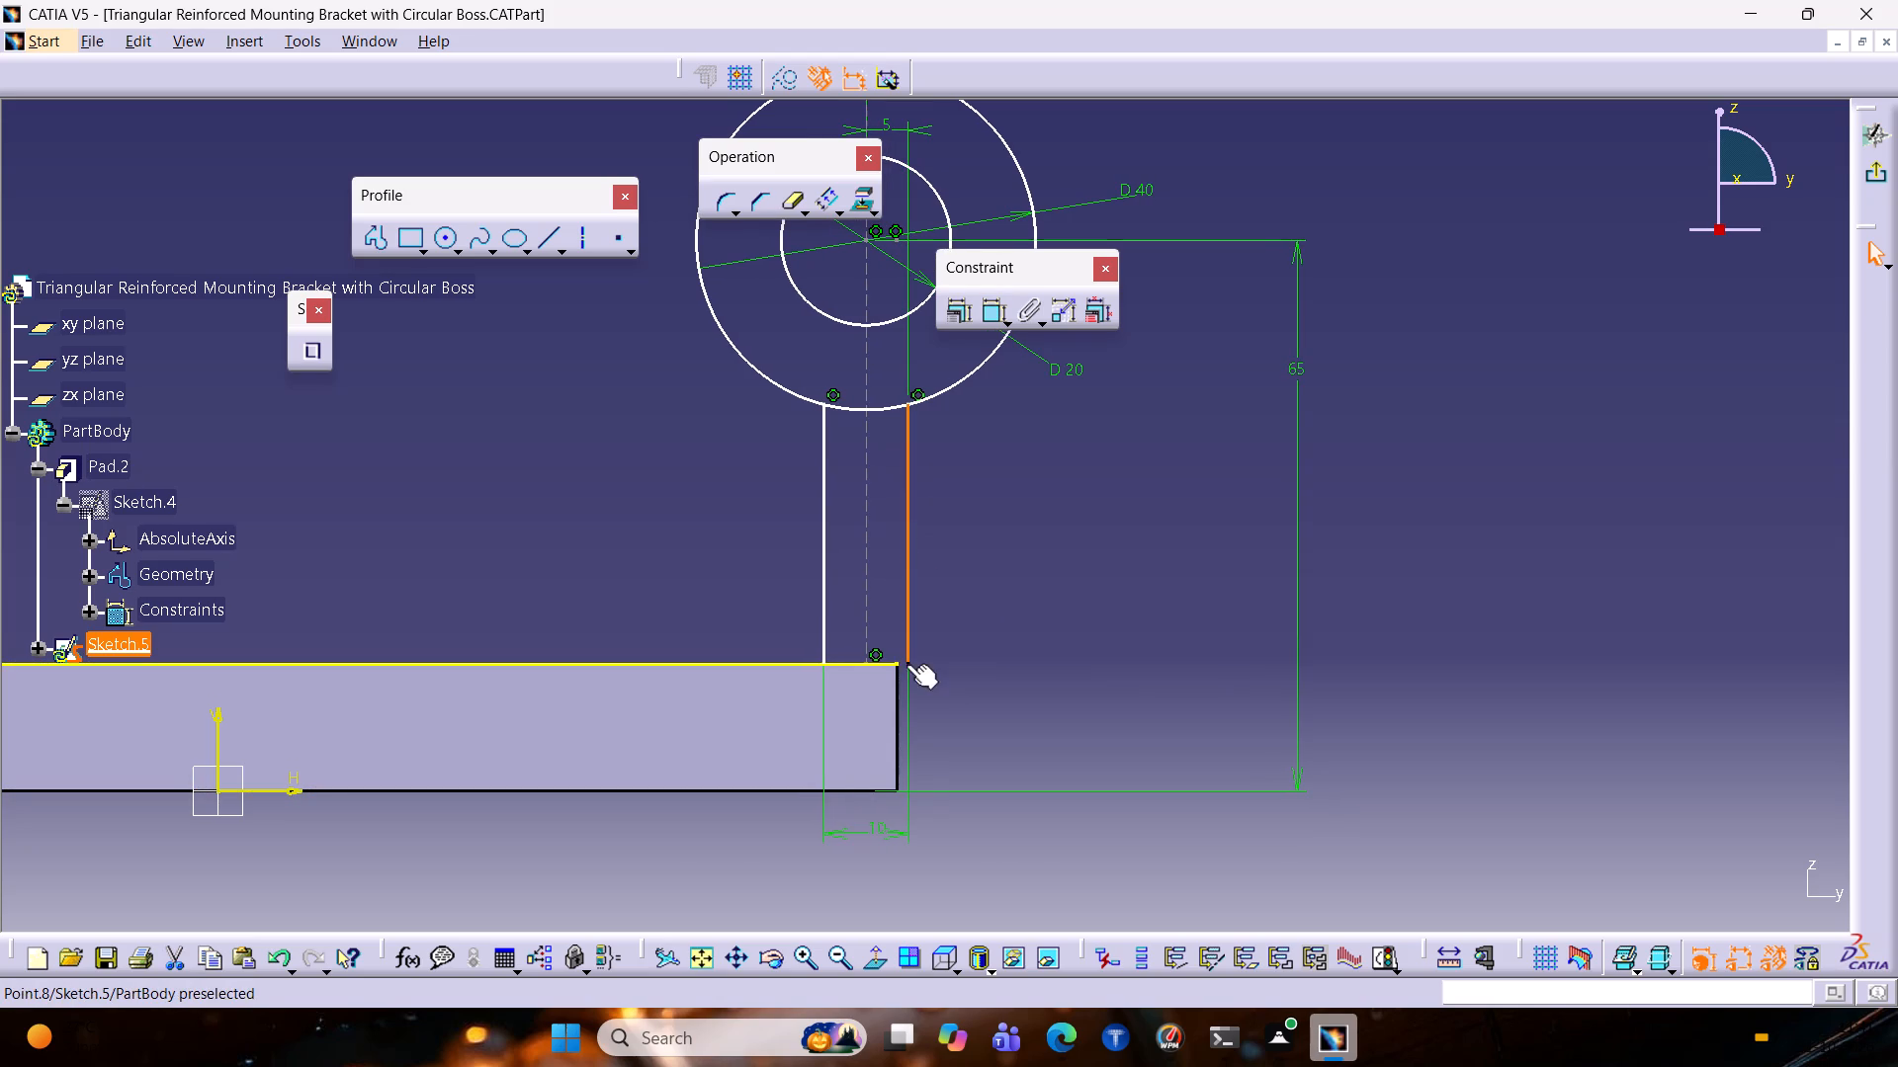
click(908, 665)
ctrl+click(896, 661)
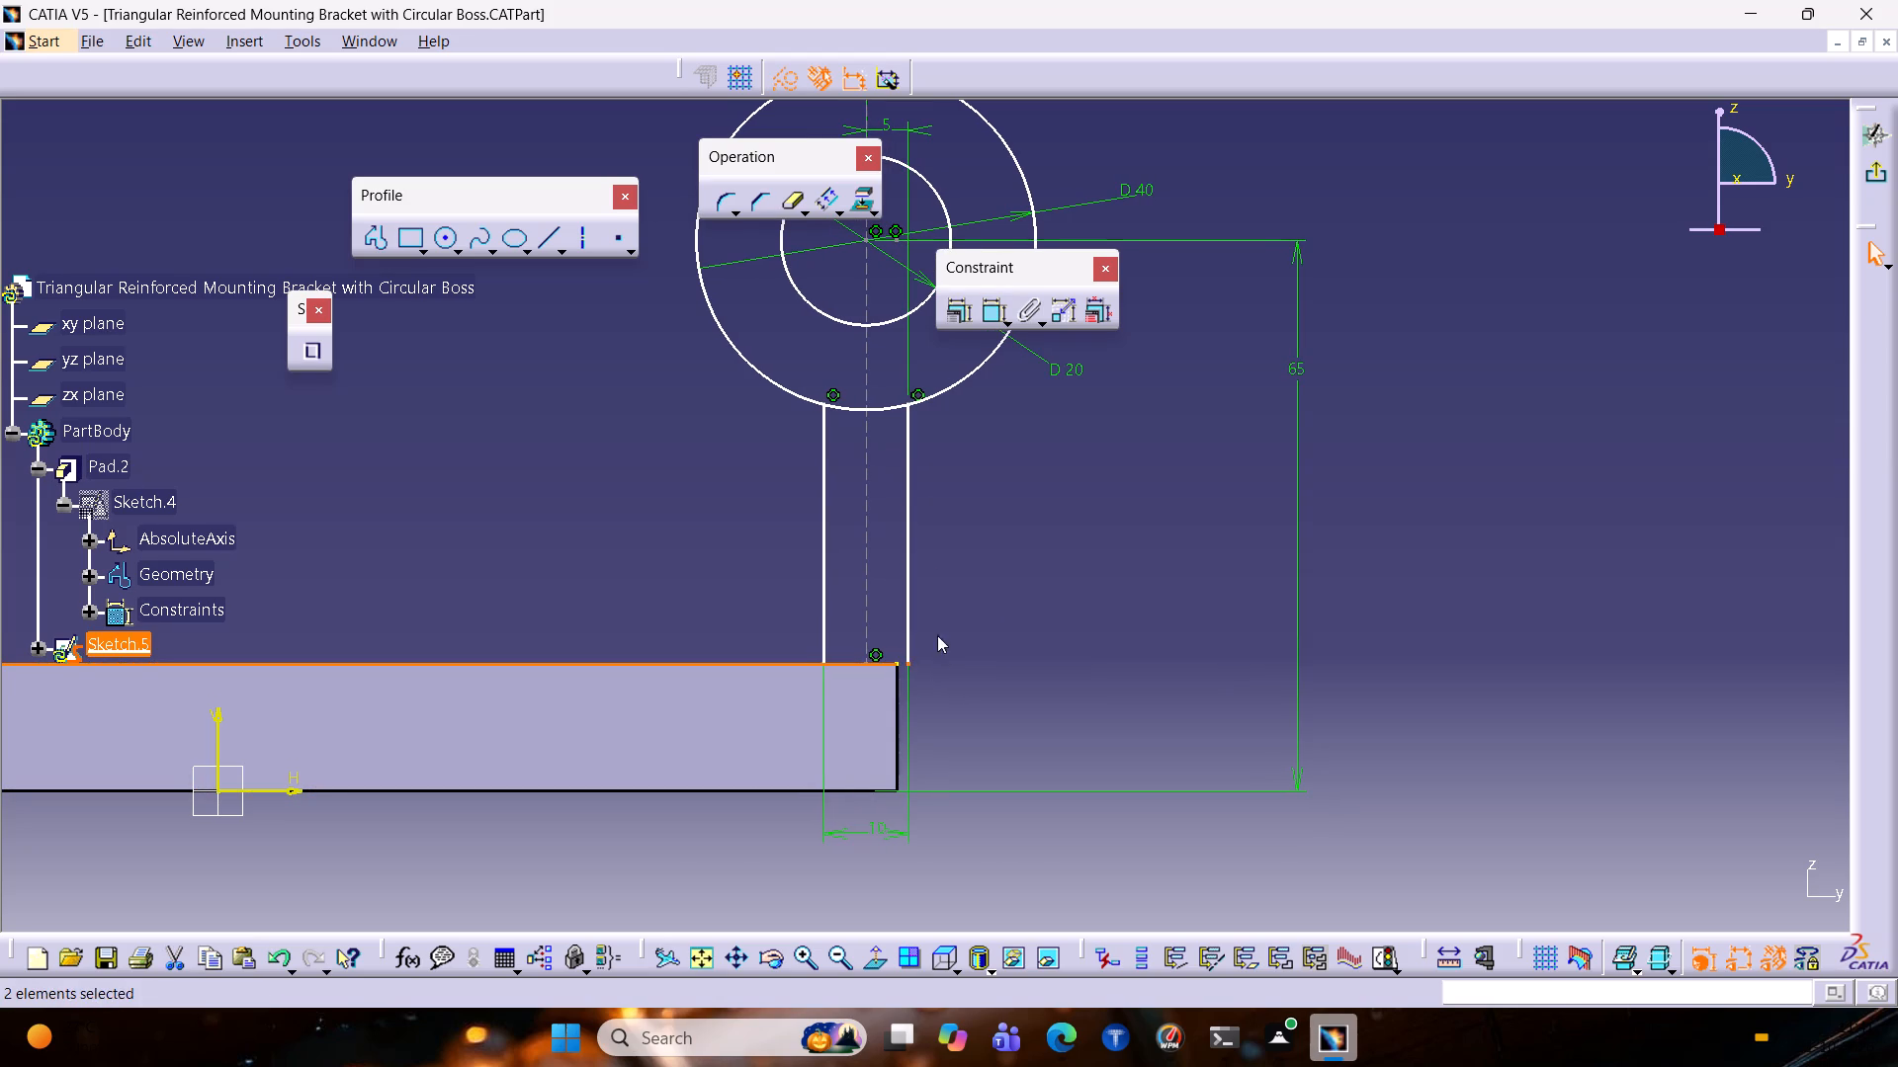
click(1016, 604)
click(907, 665)
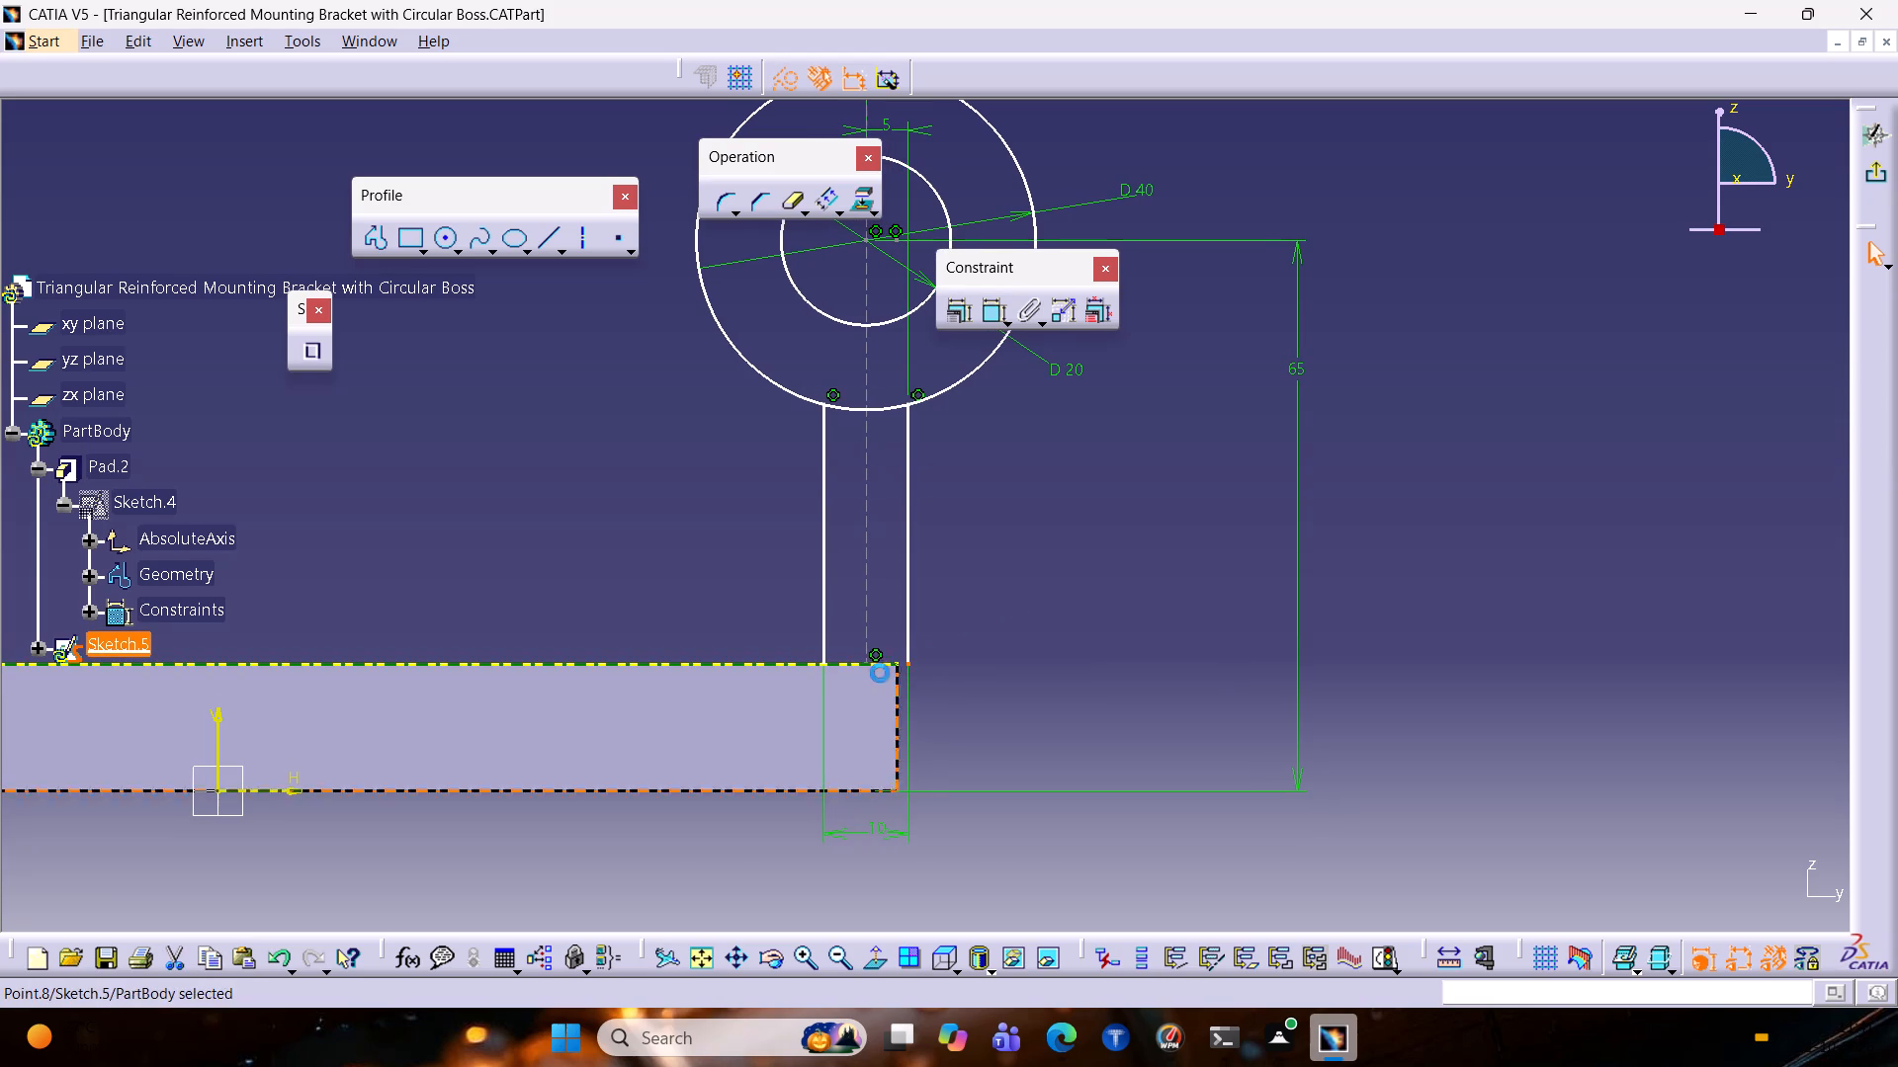
ctrl+click(898, 663)
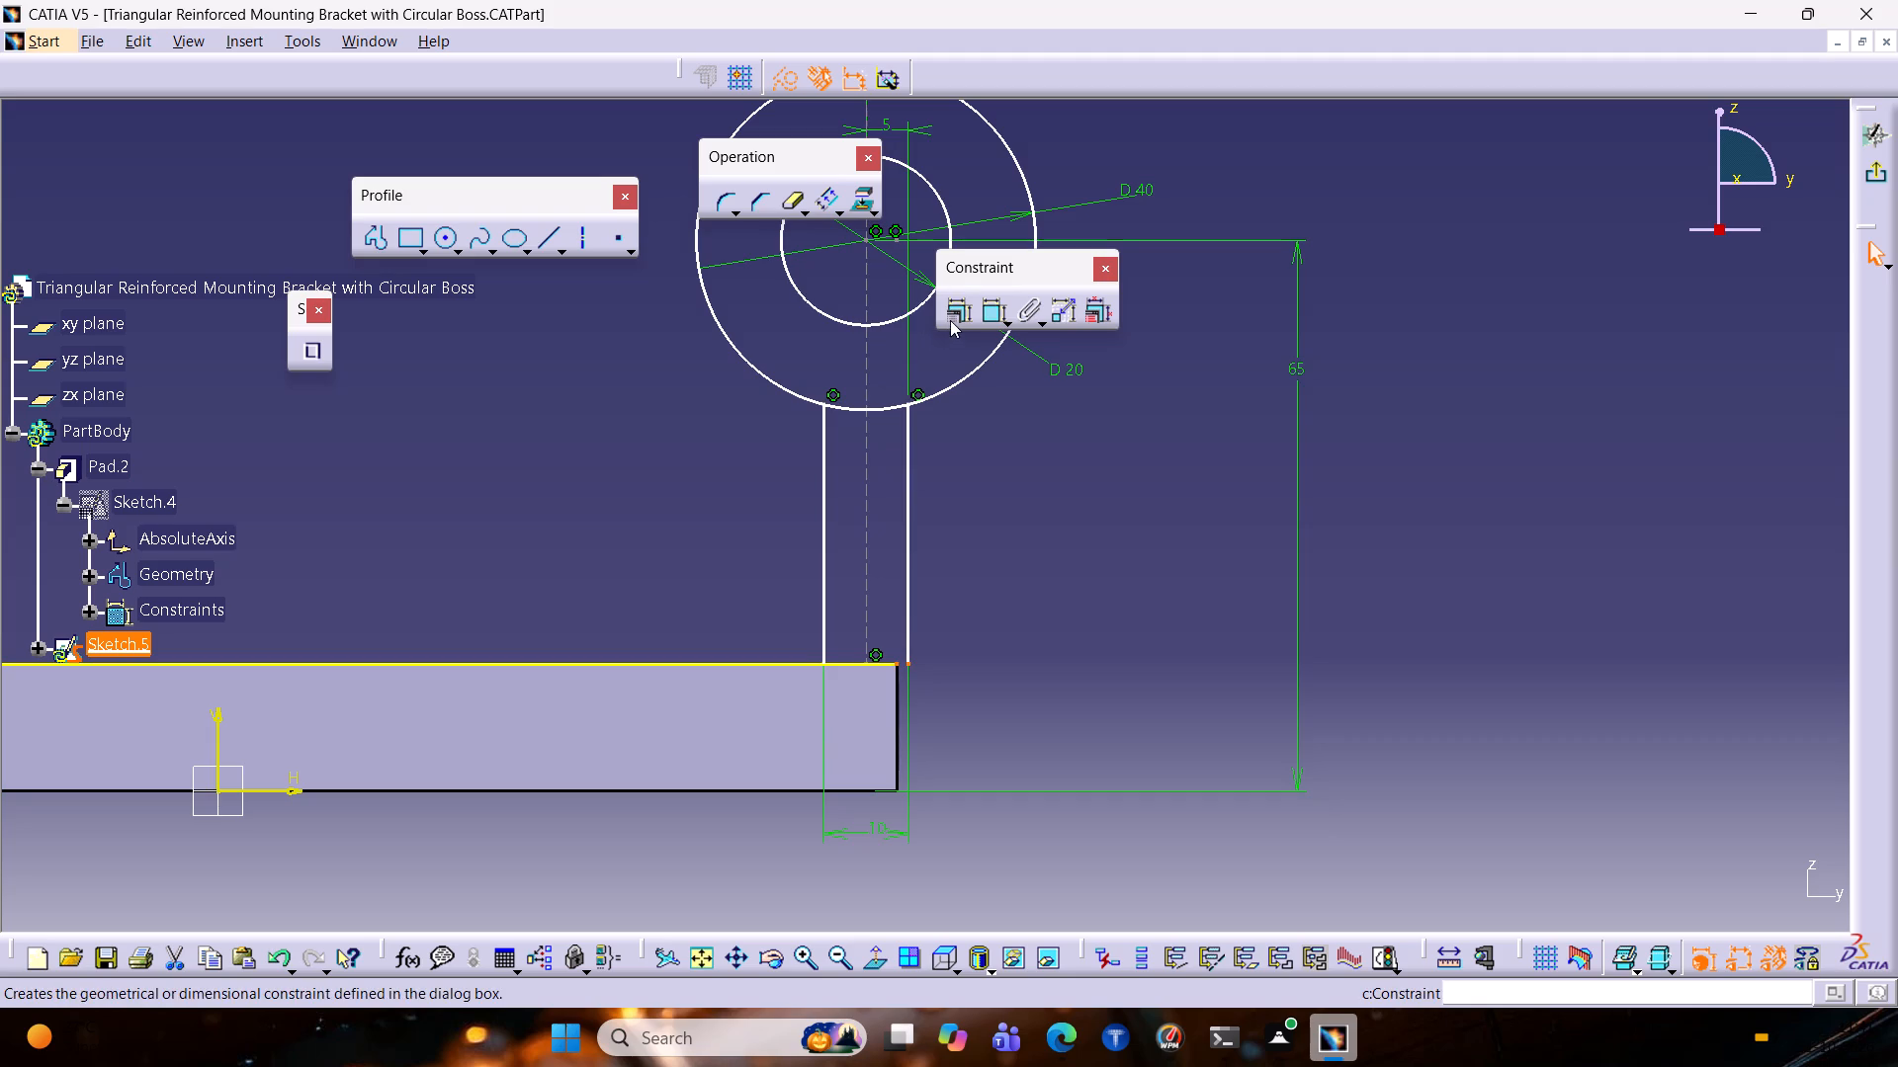
click(953, 319)
click(1752, 545)
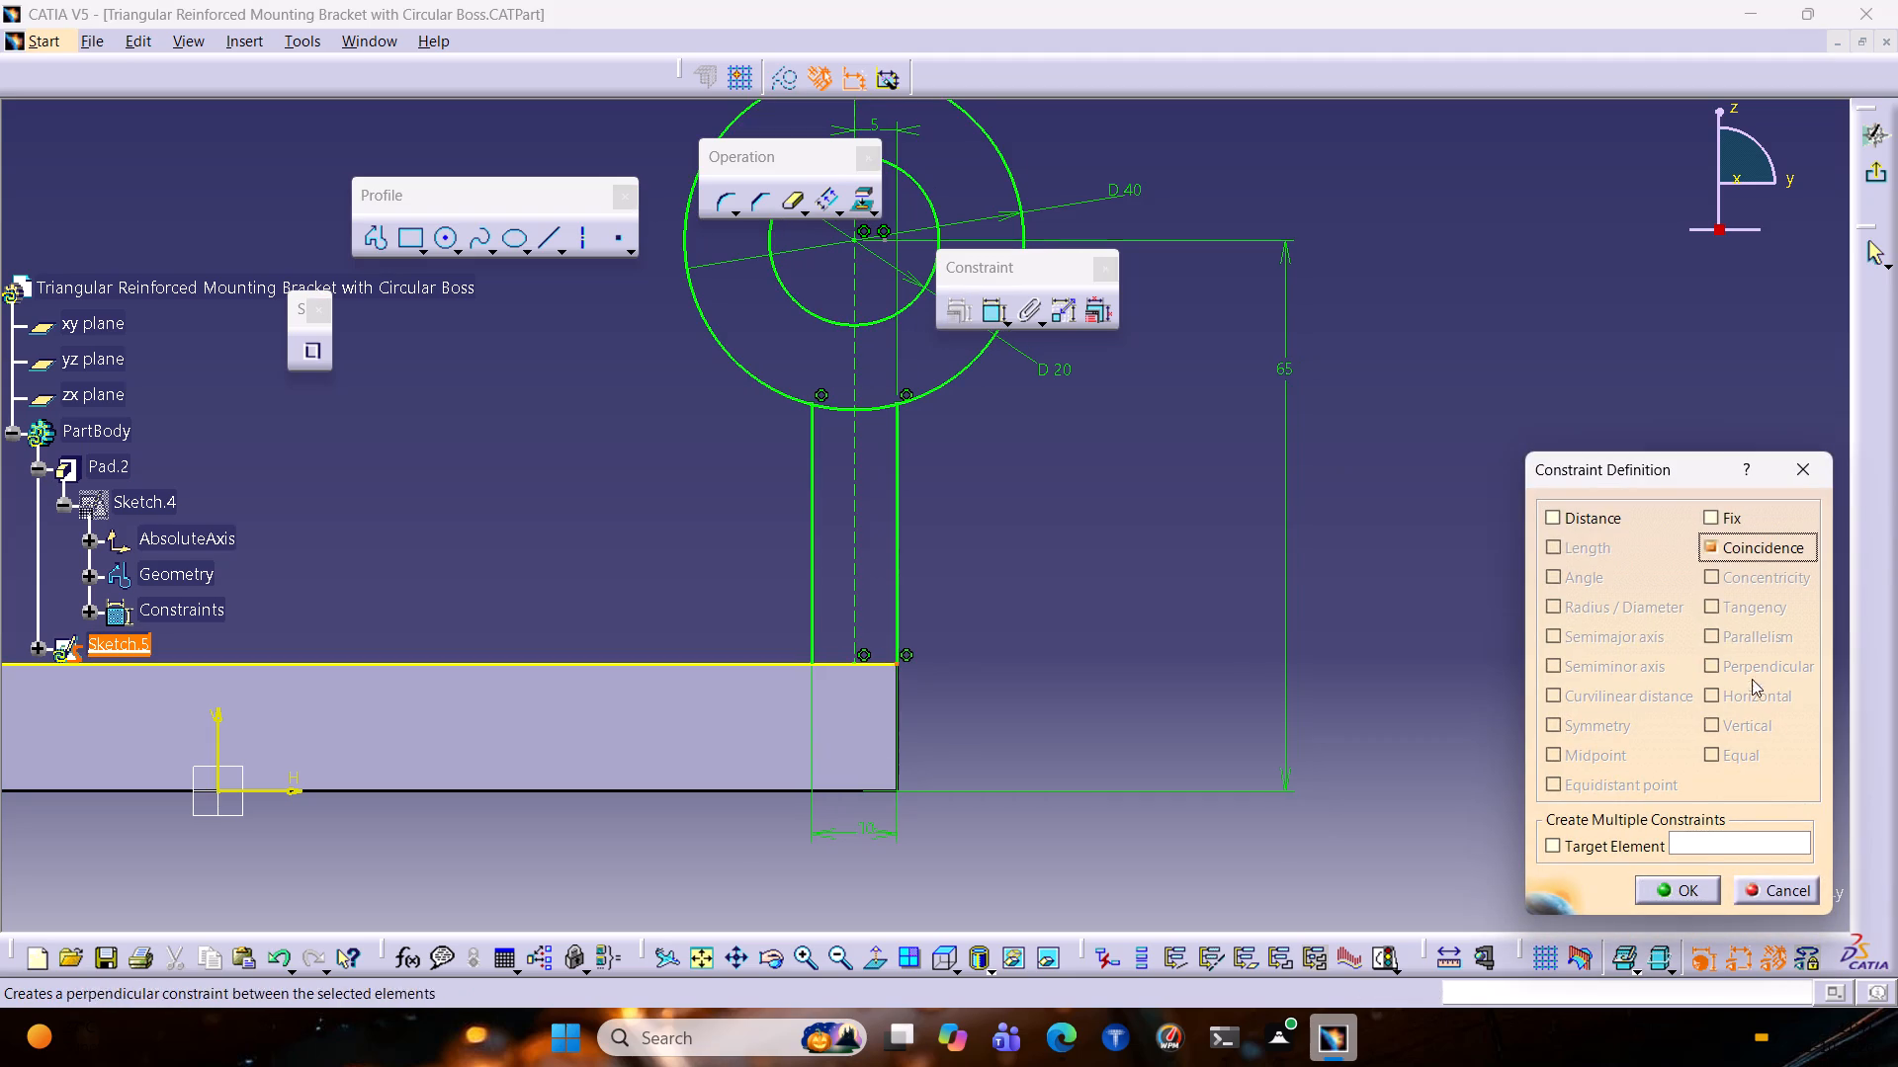
click(1670, 890)
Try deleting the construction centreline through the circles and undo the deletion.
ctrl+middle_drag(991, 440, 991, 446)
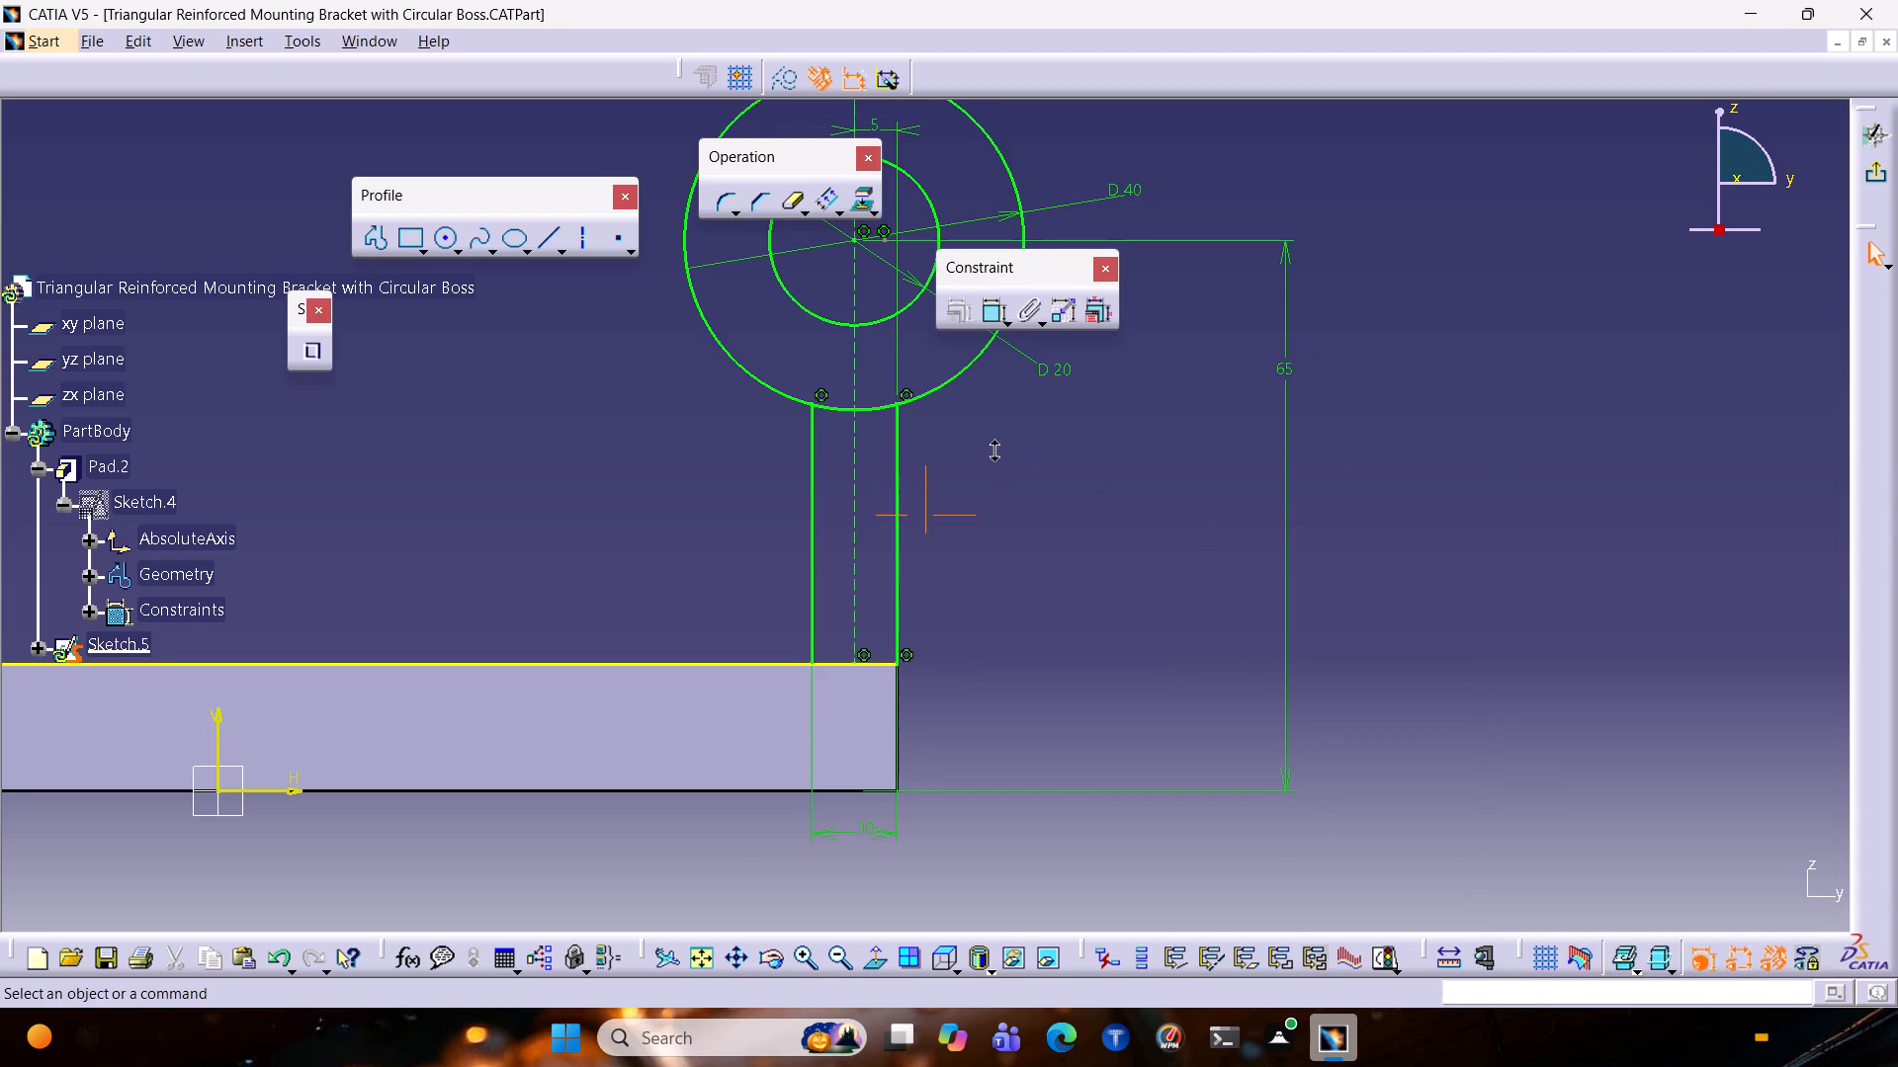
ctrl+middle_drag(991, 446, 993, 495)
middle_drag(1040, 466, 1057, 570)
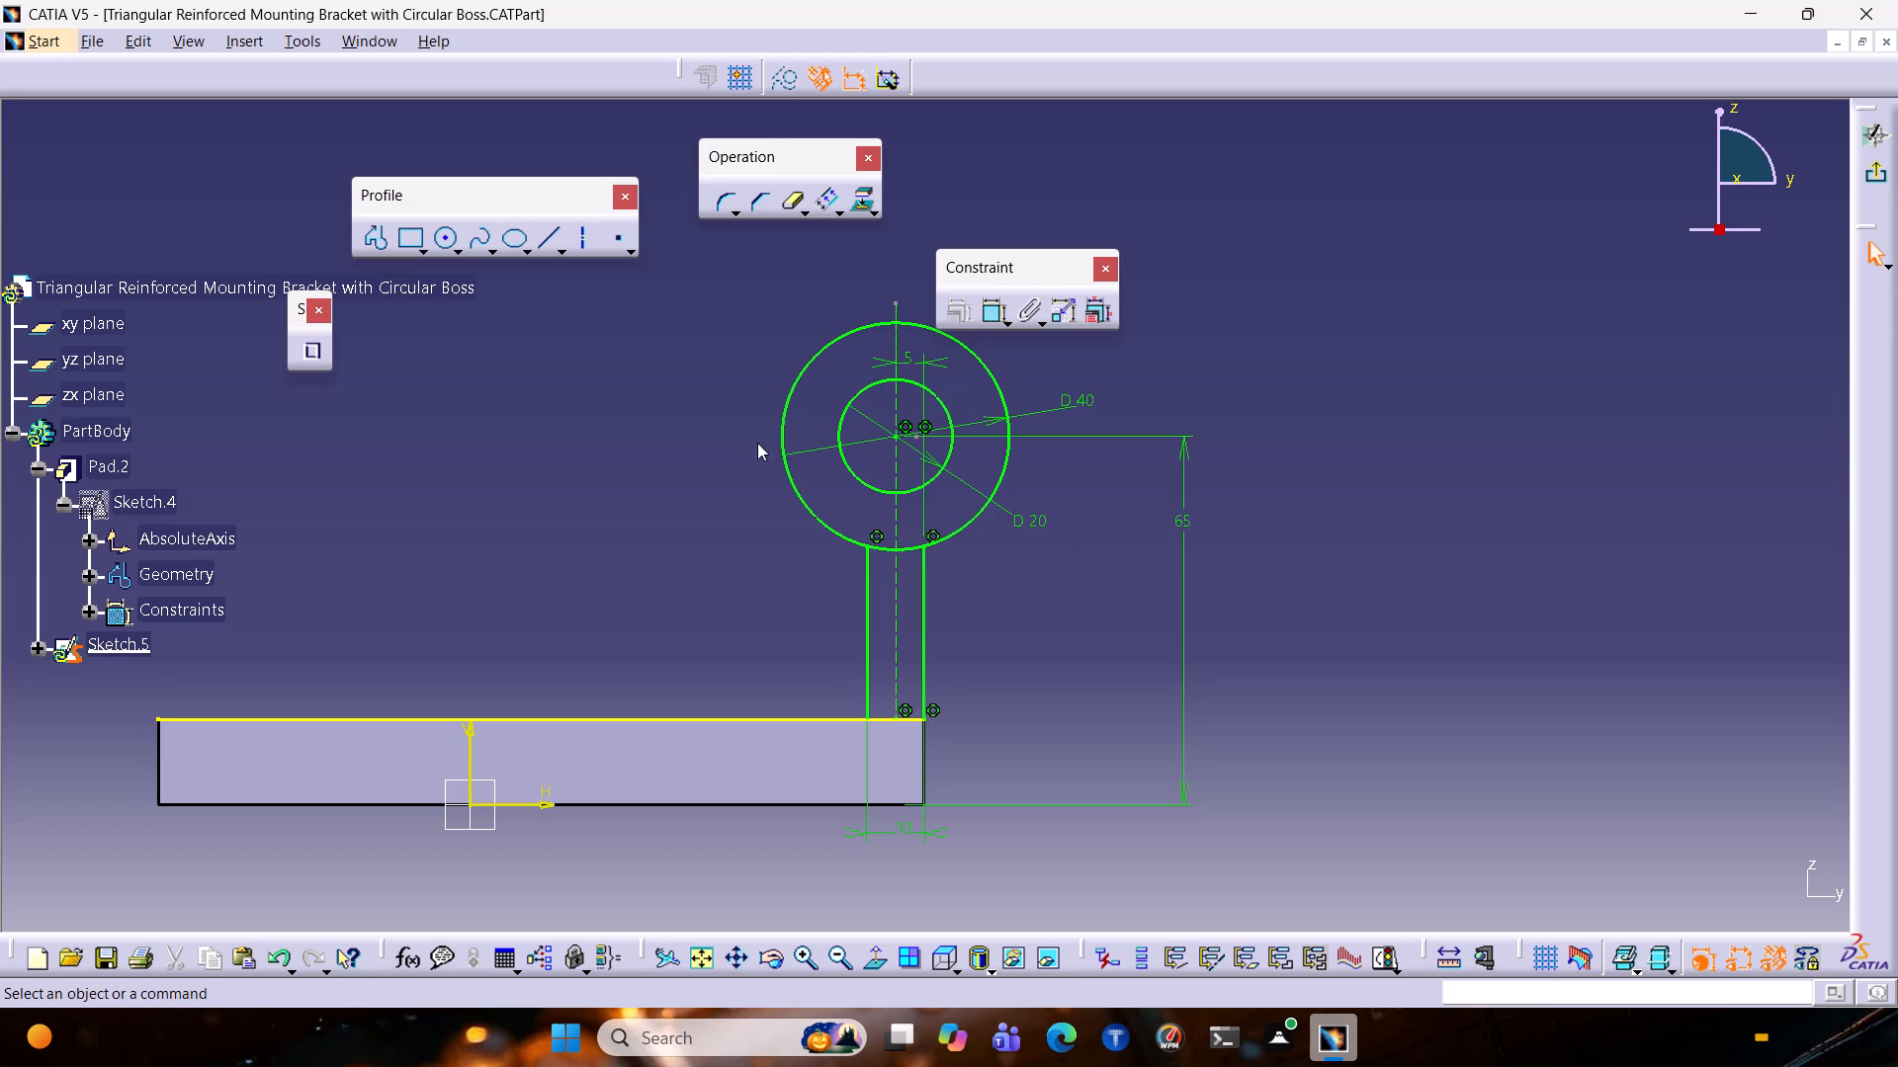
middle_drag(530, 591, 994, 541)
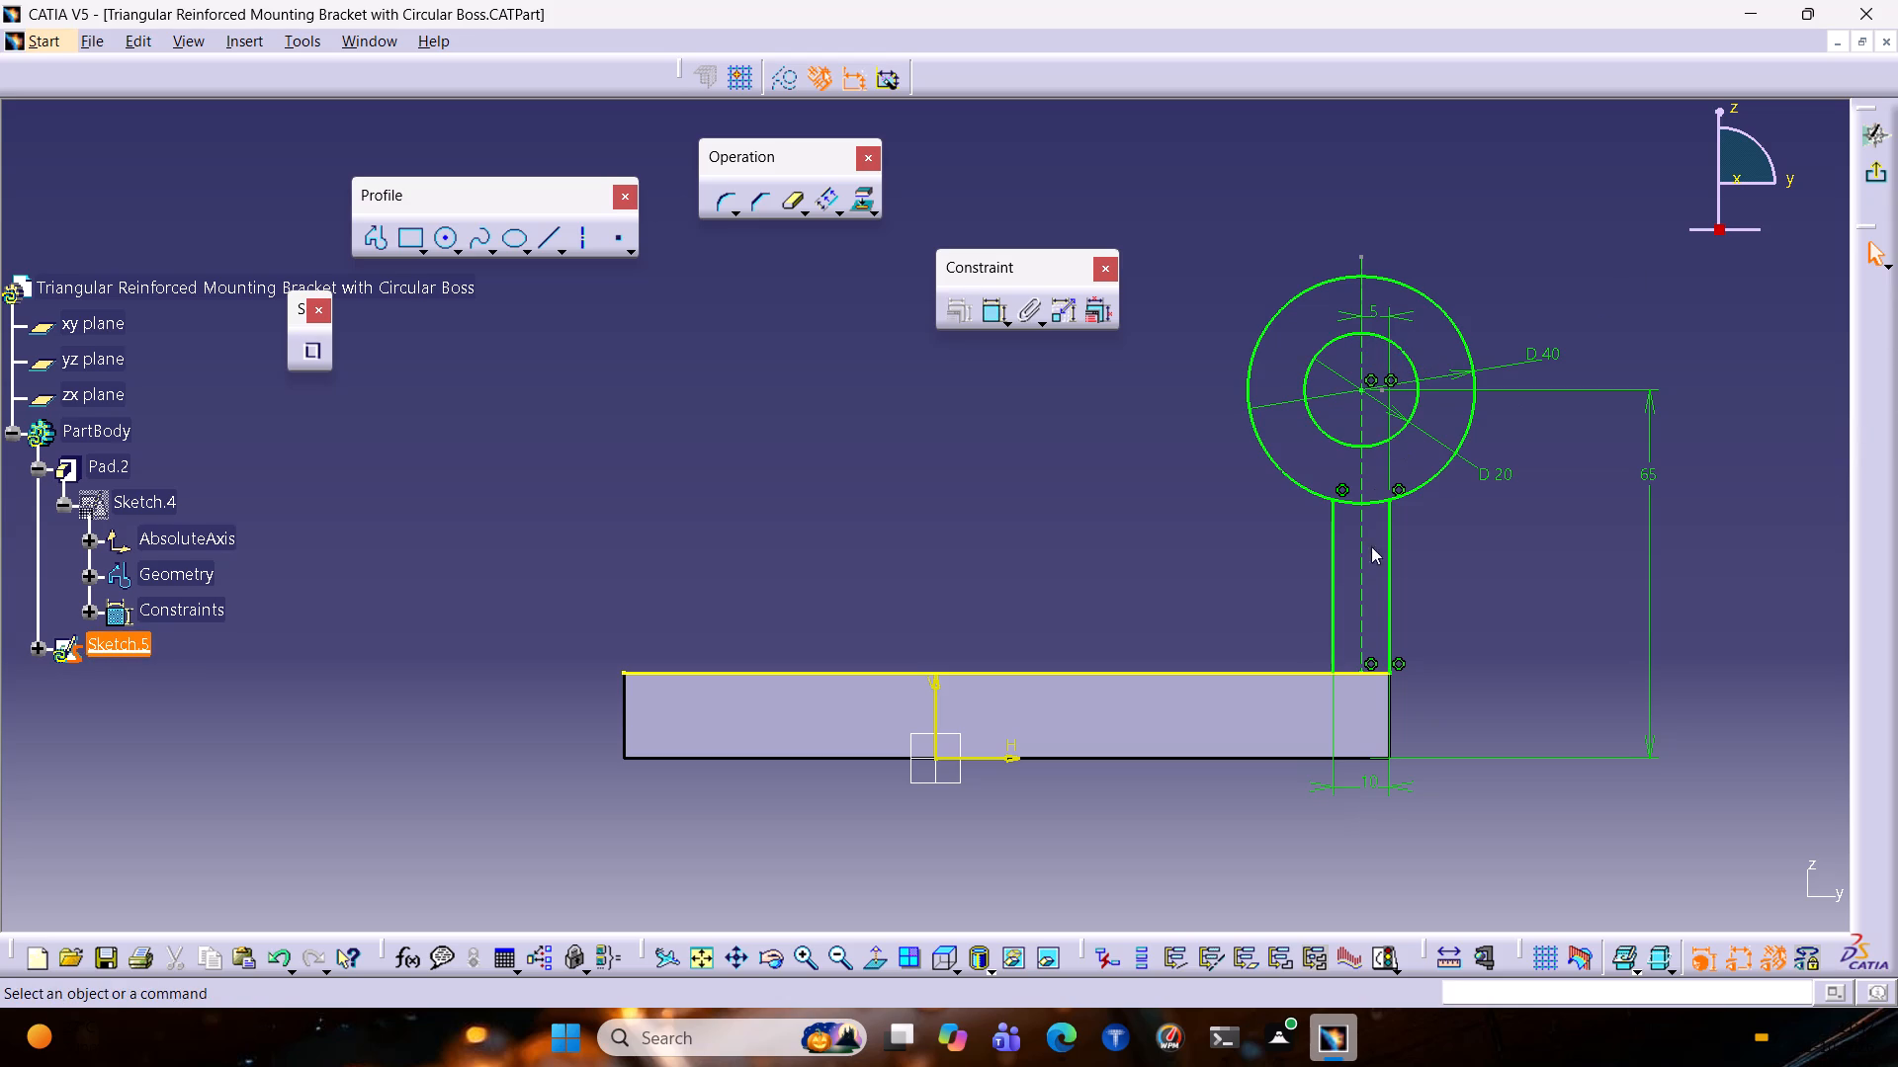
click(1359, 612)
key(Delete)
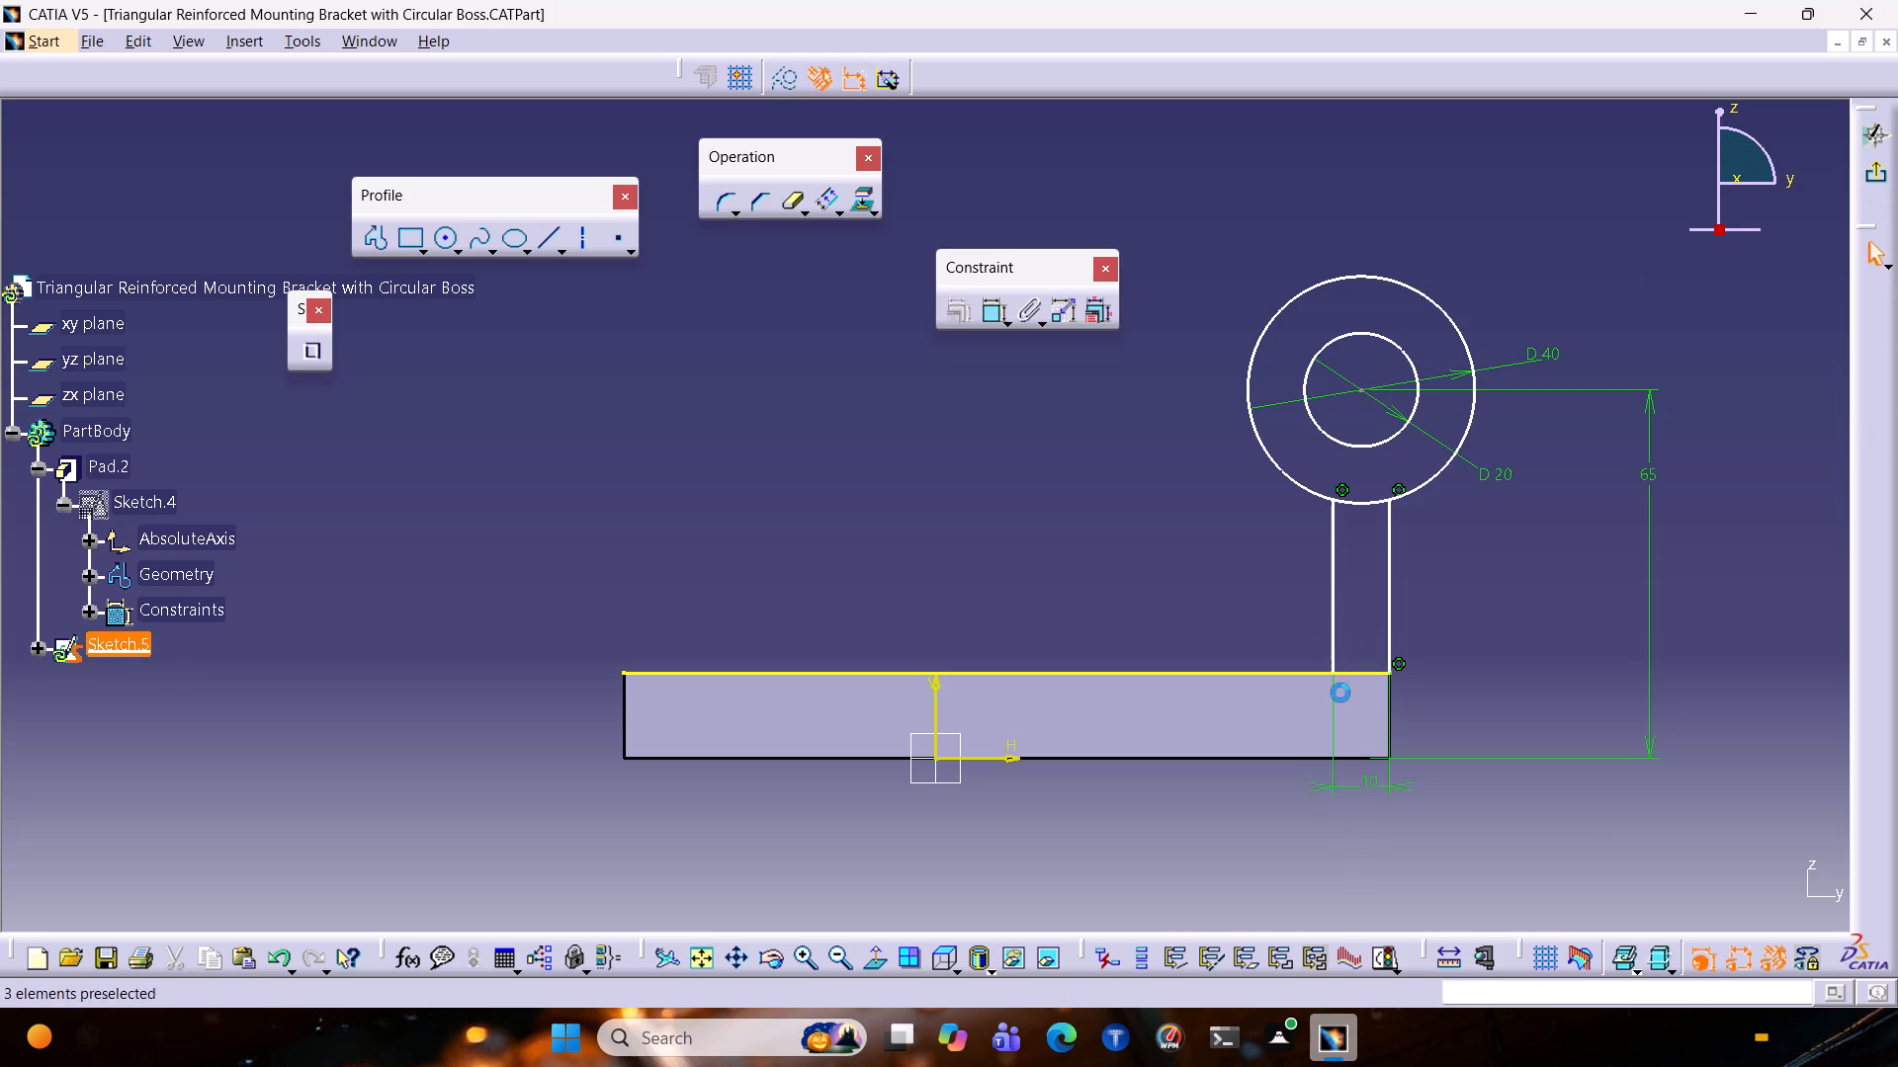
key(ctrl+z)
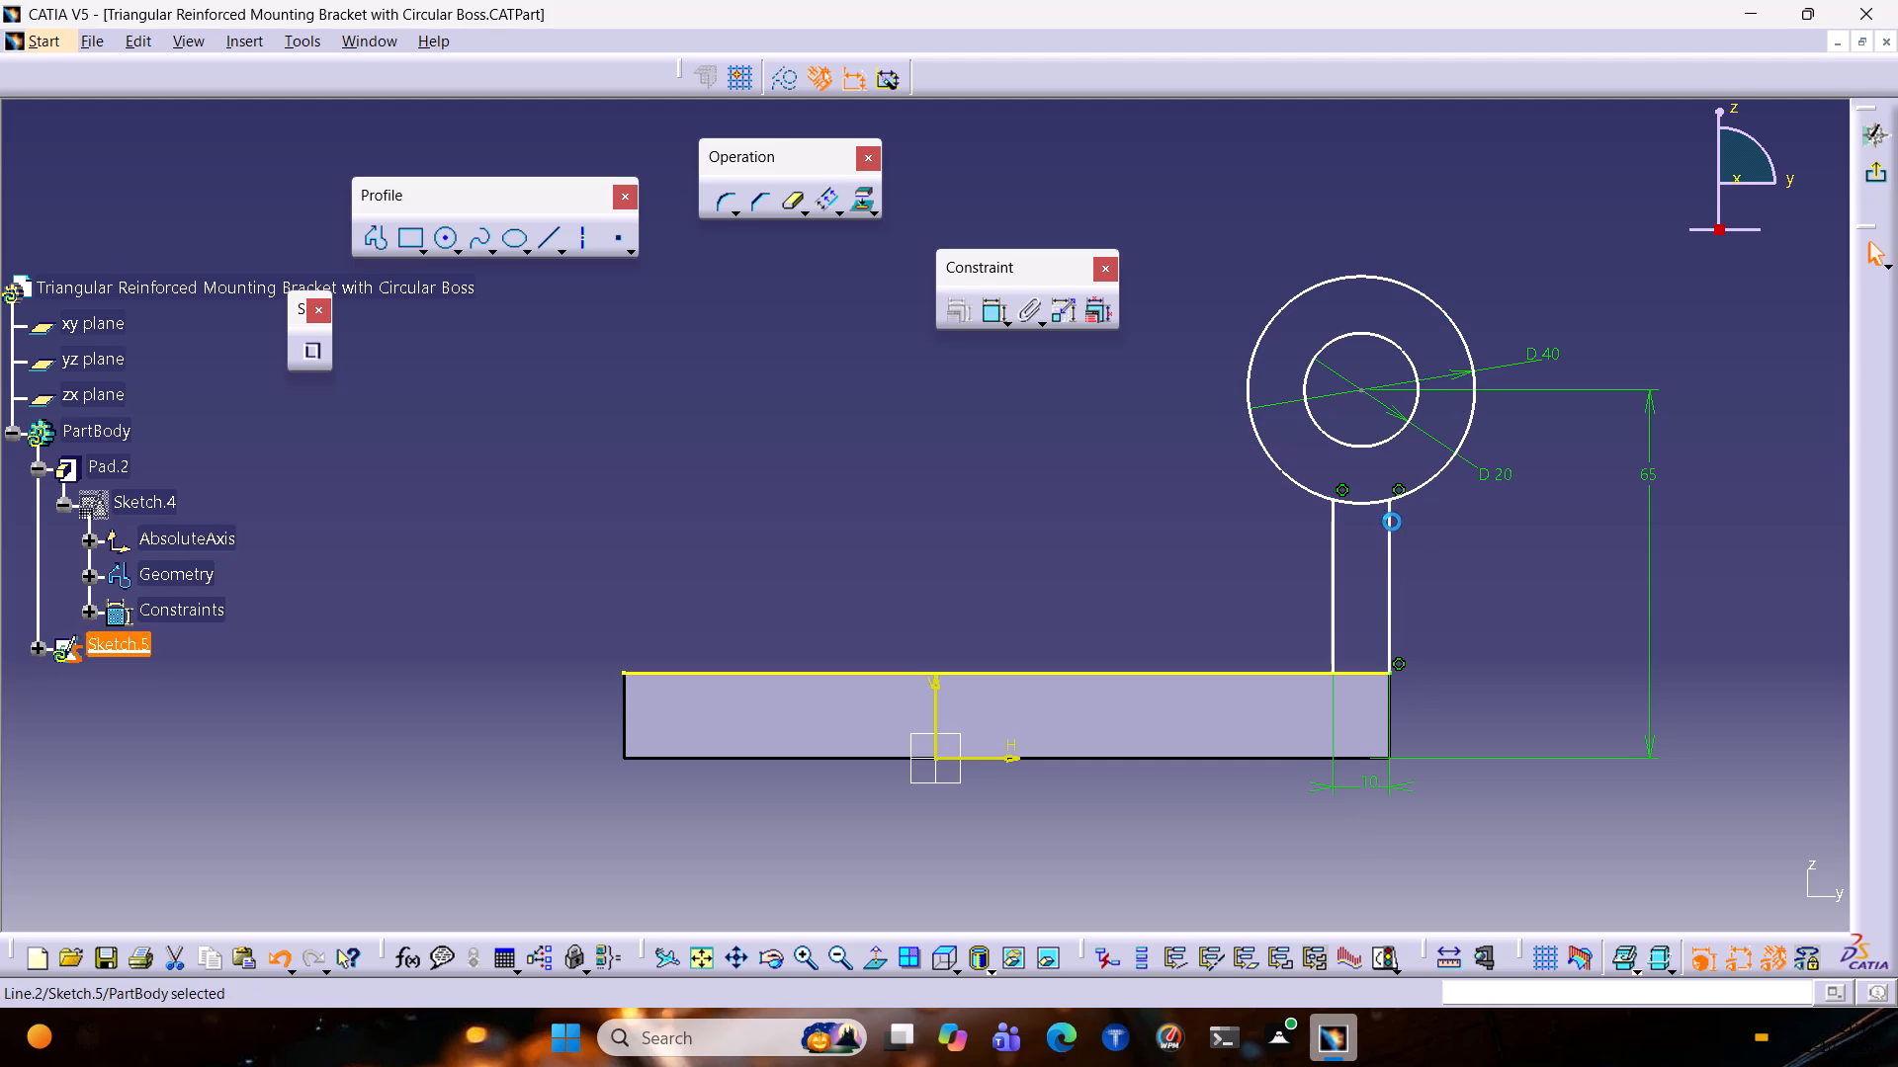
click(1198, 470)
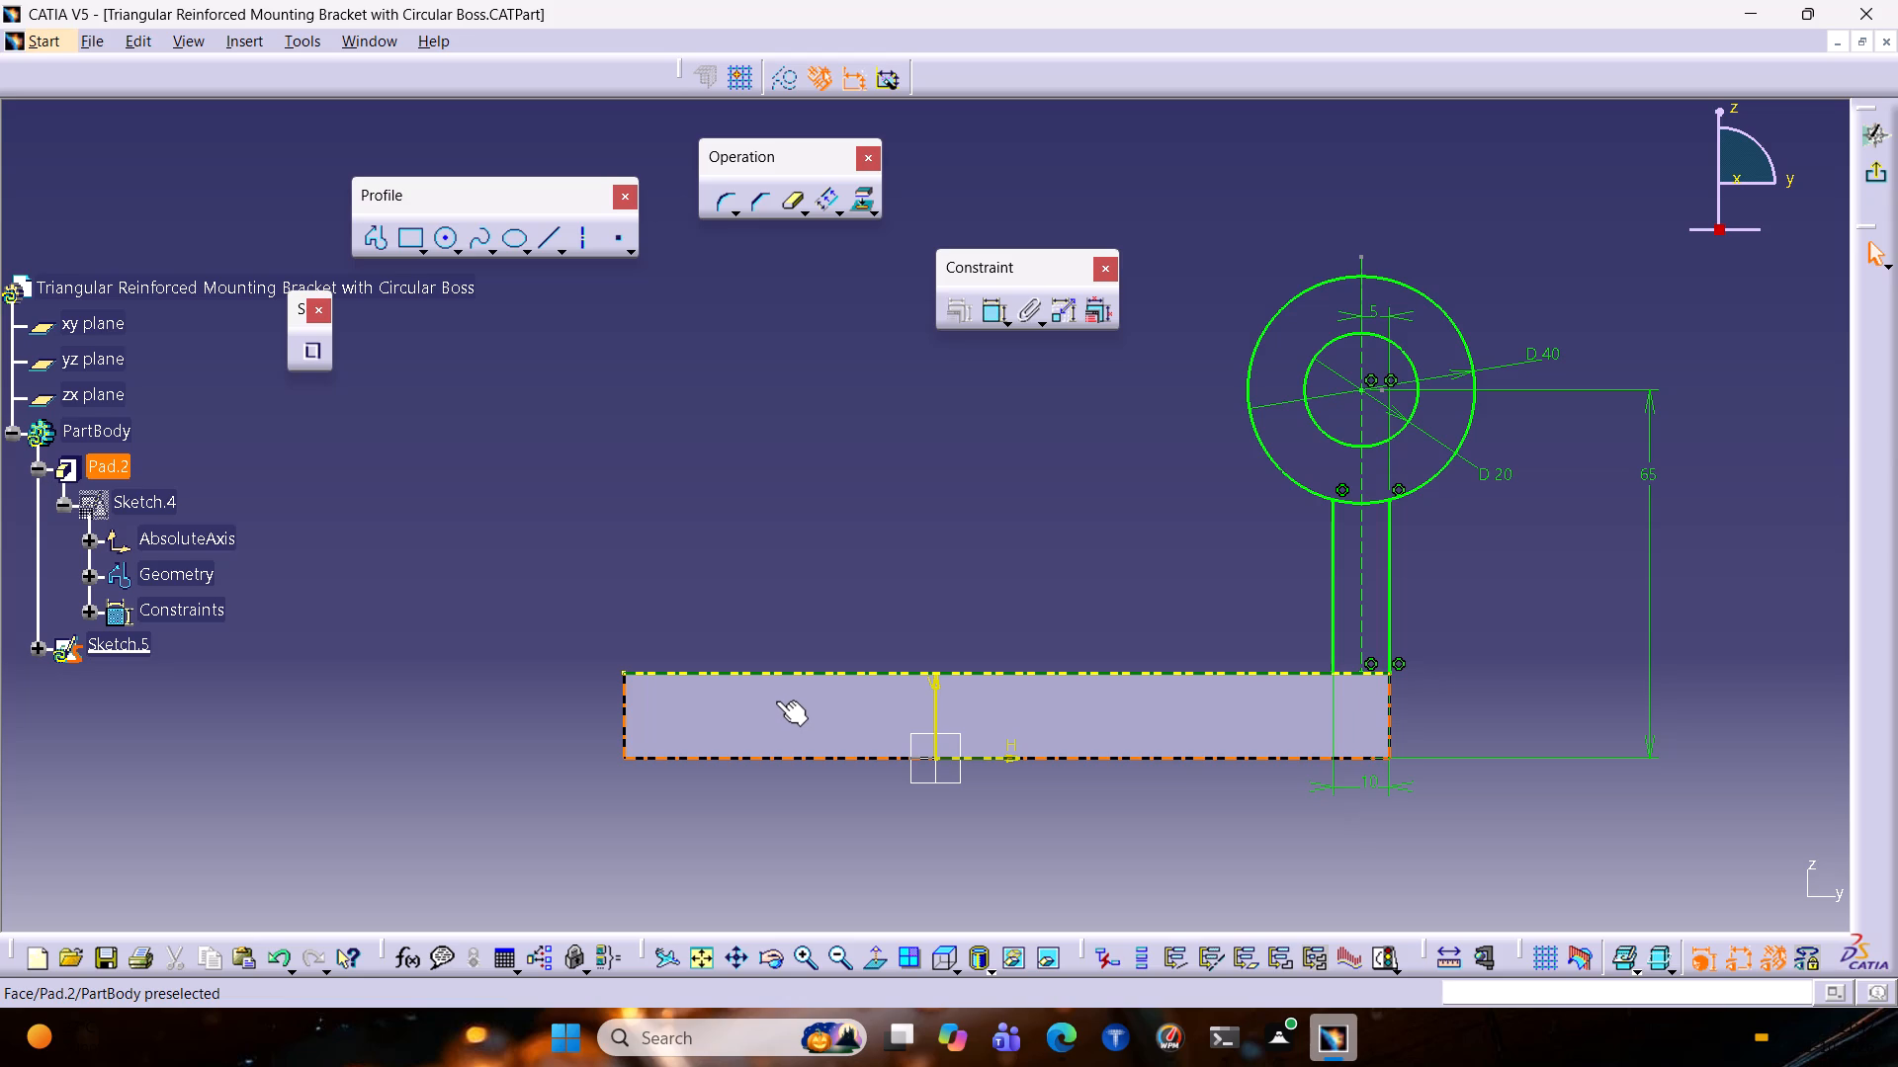
Quick Trim the projected plate top edge to leave only the segment between the web lines, and exit the sketch.
double_click(793, 206)
click(1110, 672)
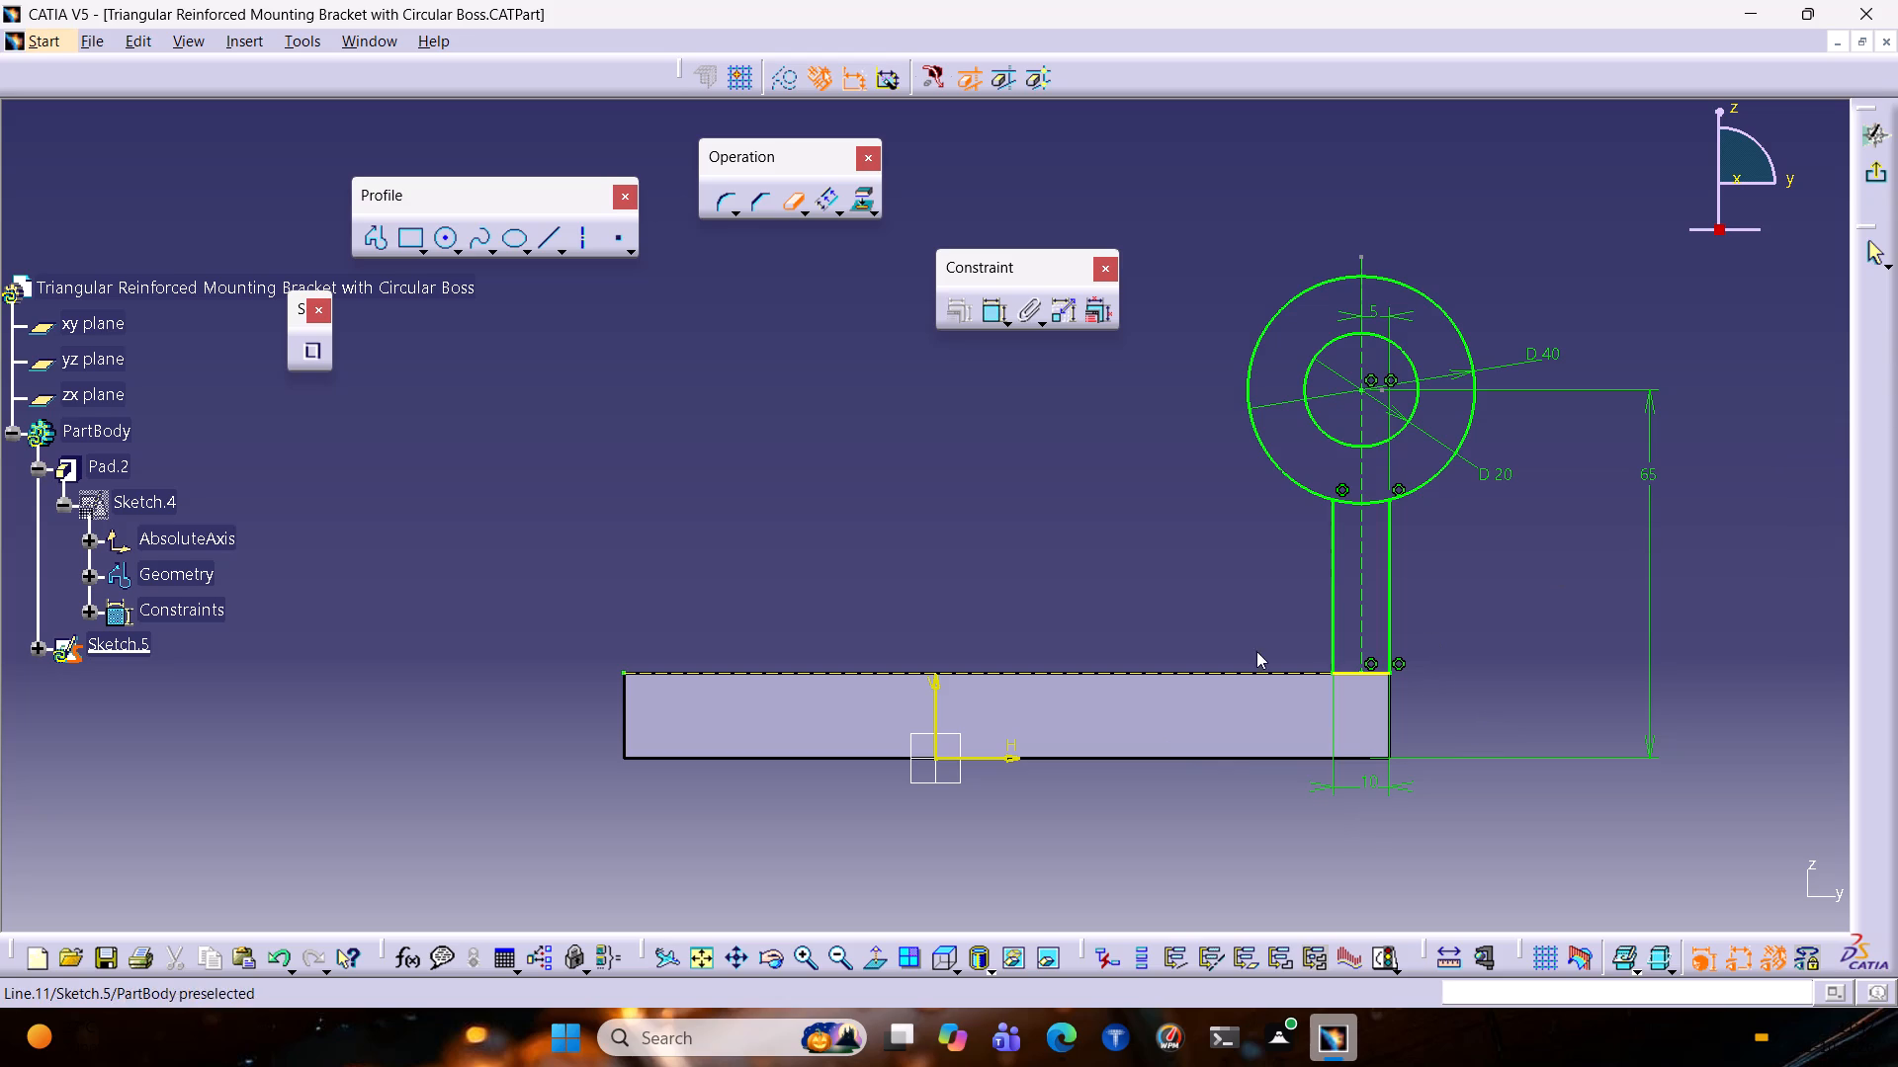
click(1881, 165)
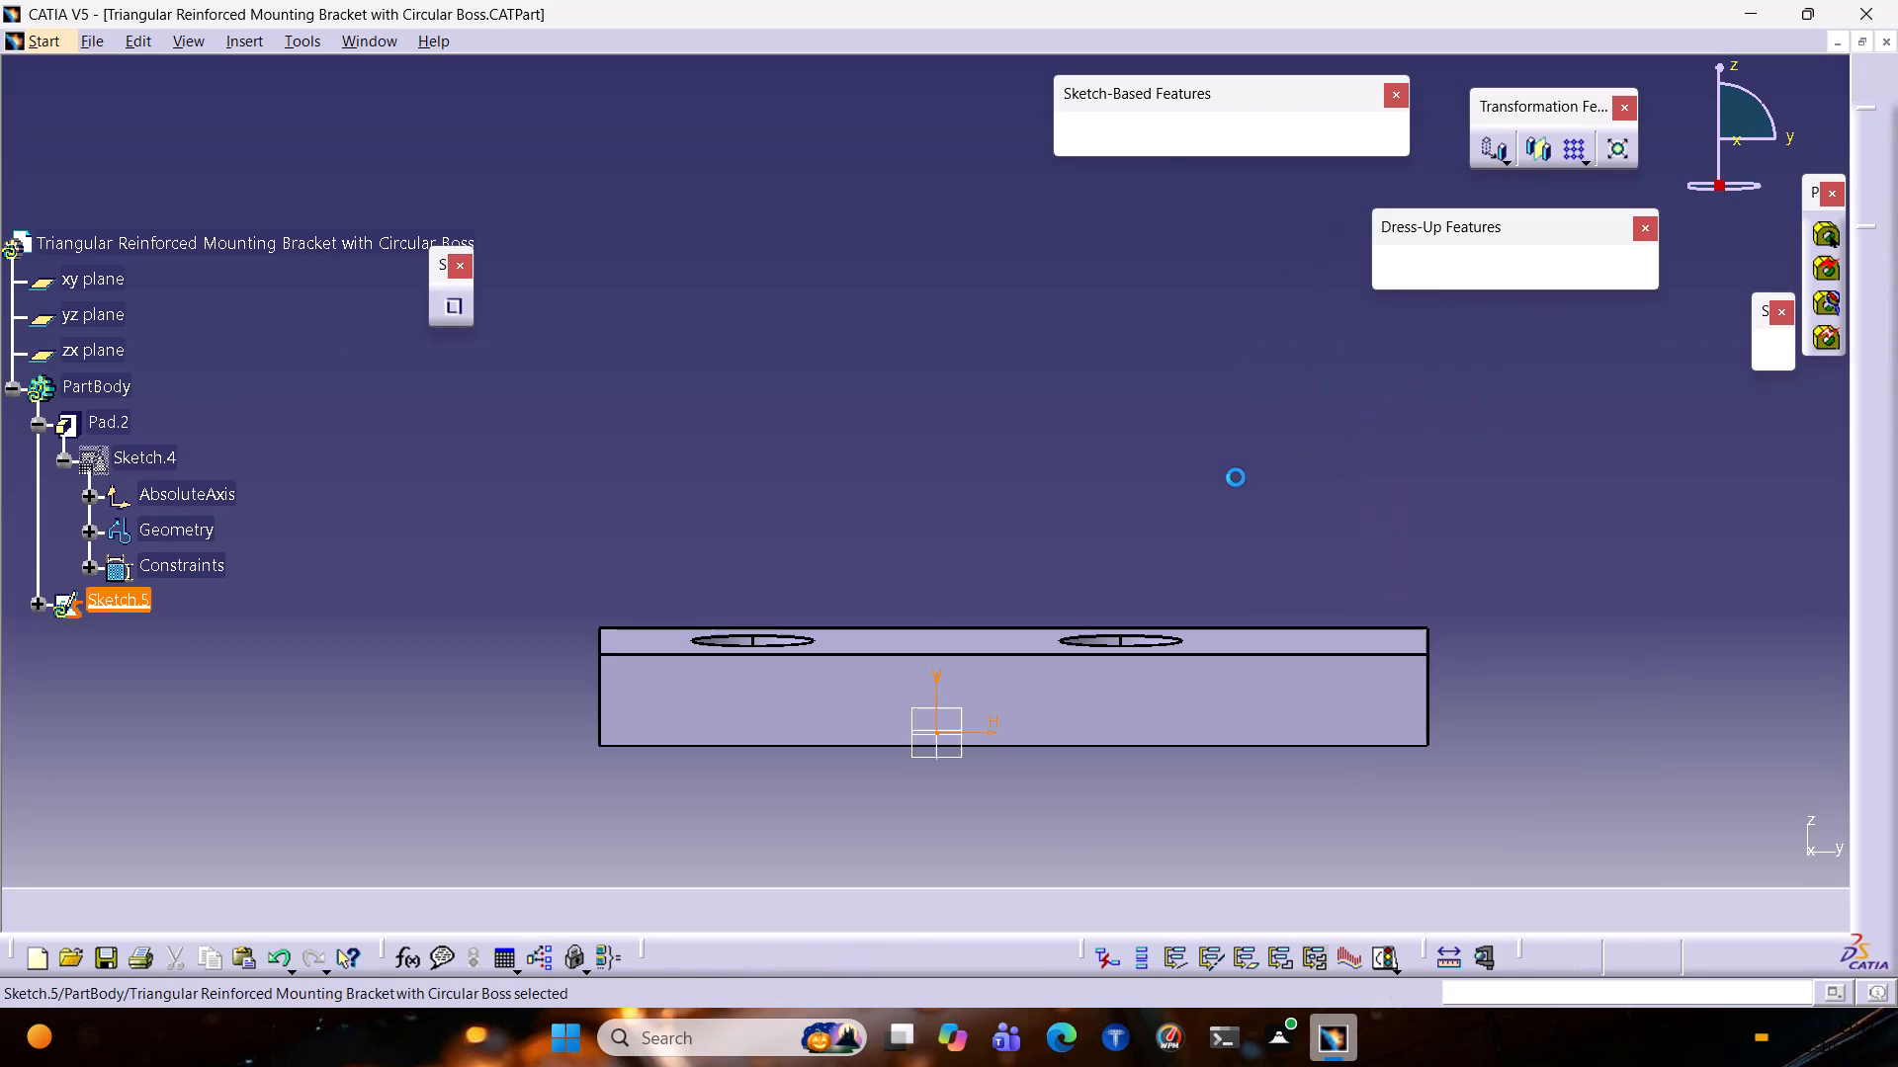
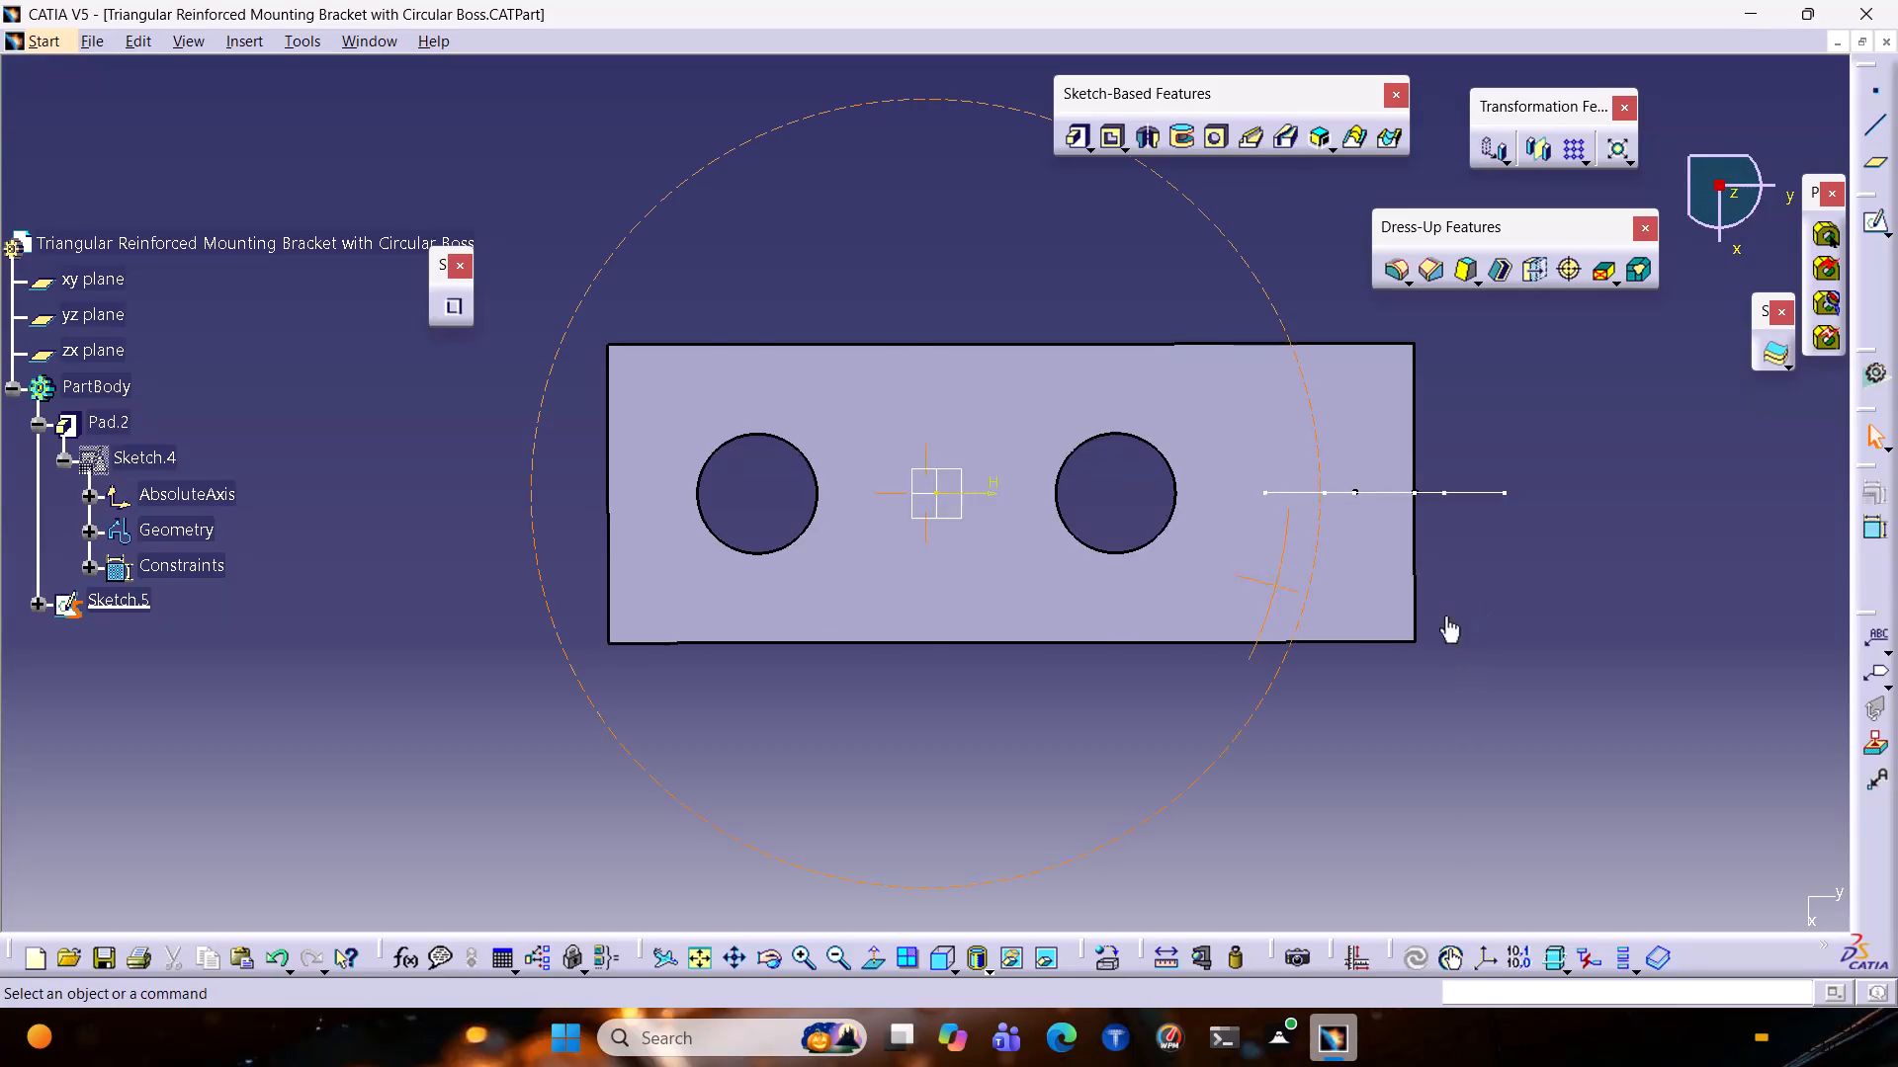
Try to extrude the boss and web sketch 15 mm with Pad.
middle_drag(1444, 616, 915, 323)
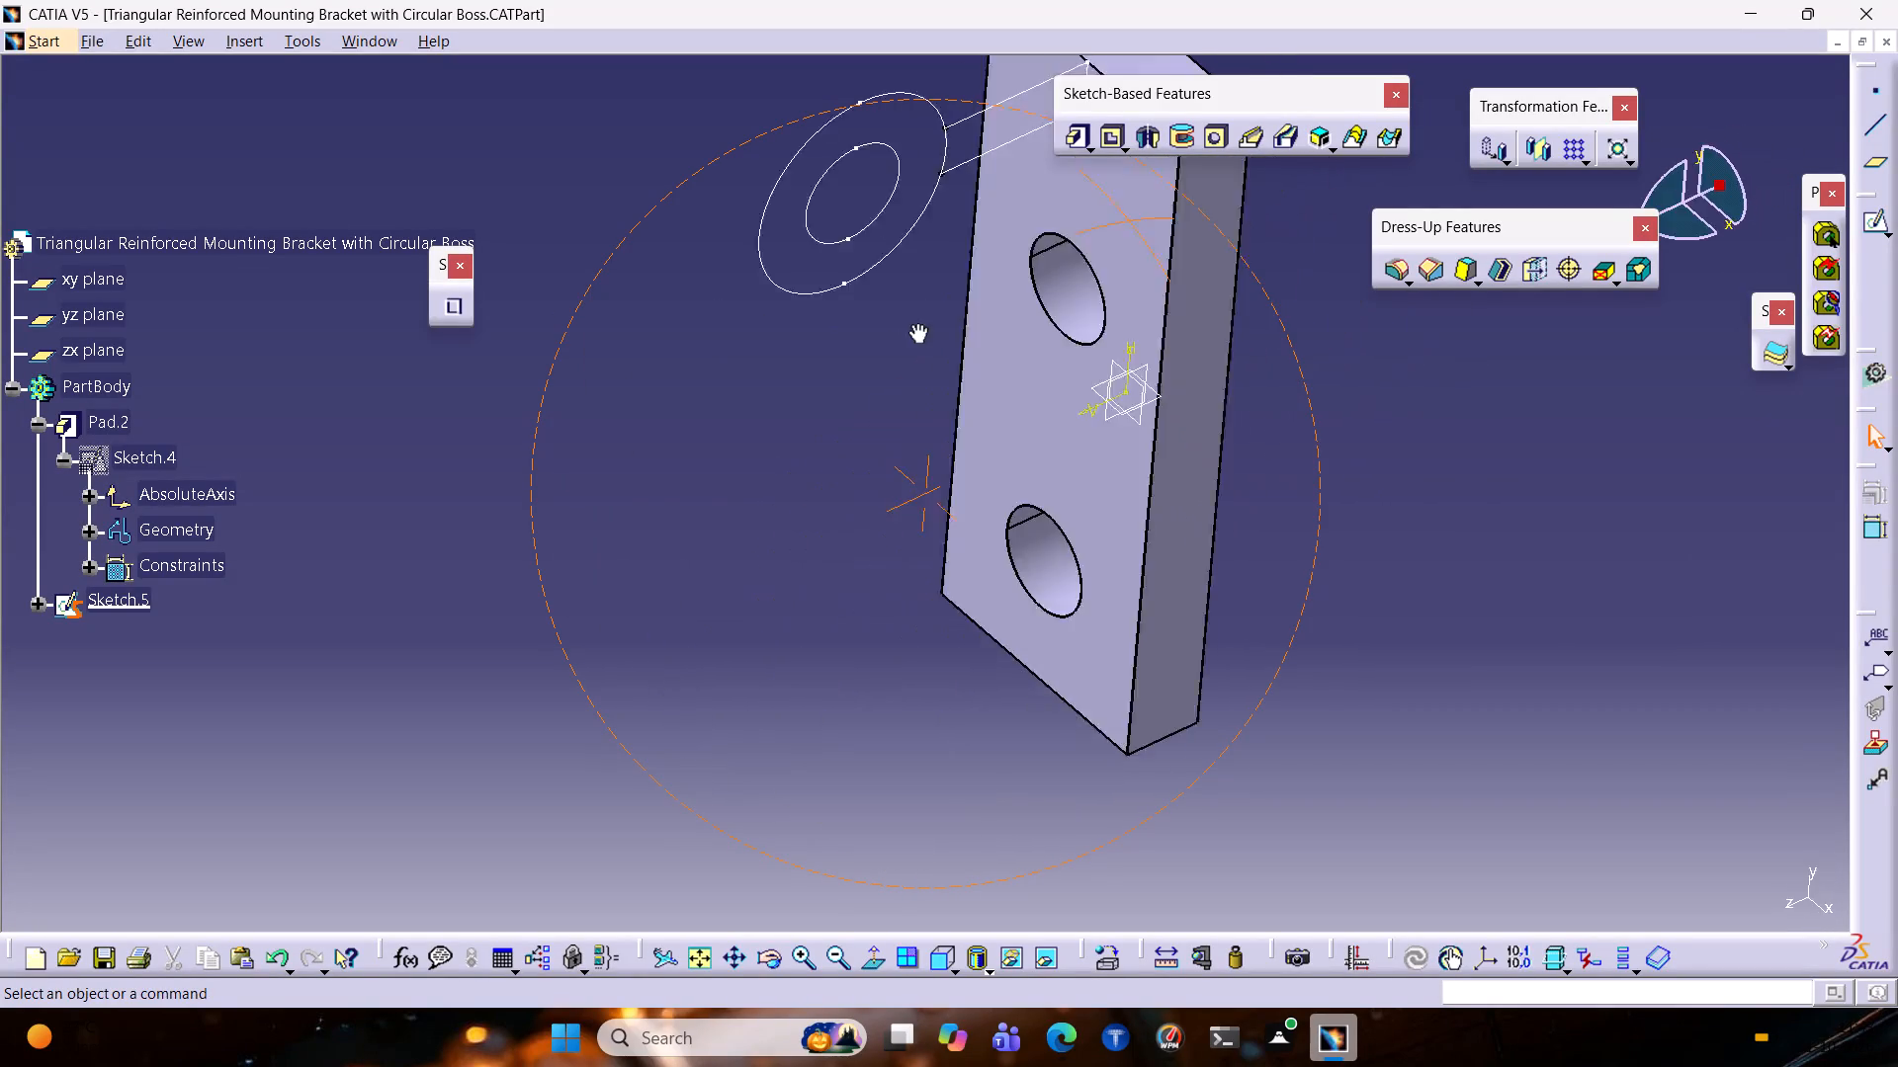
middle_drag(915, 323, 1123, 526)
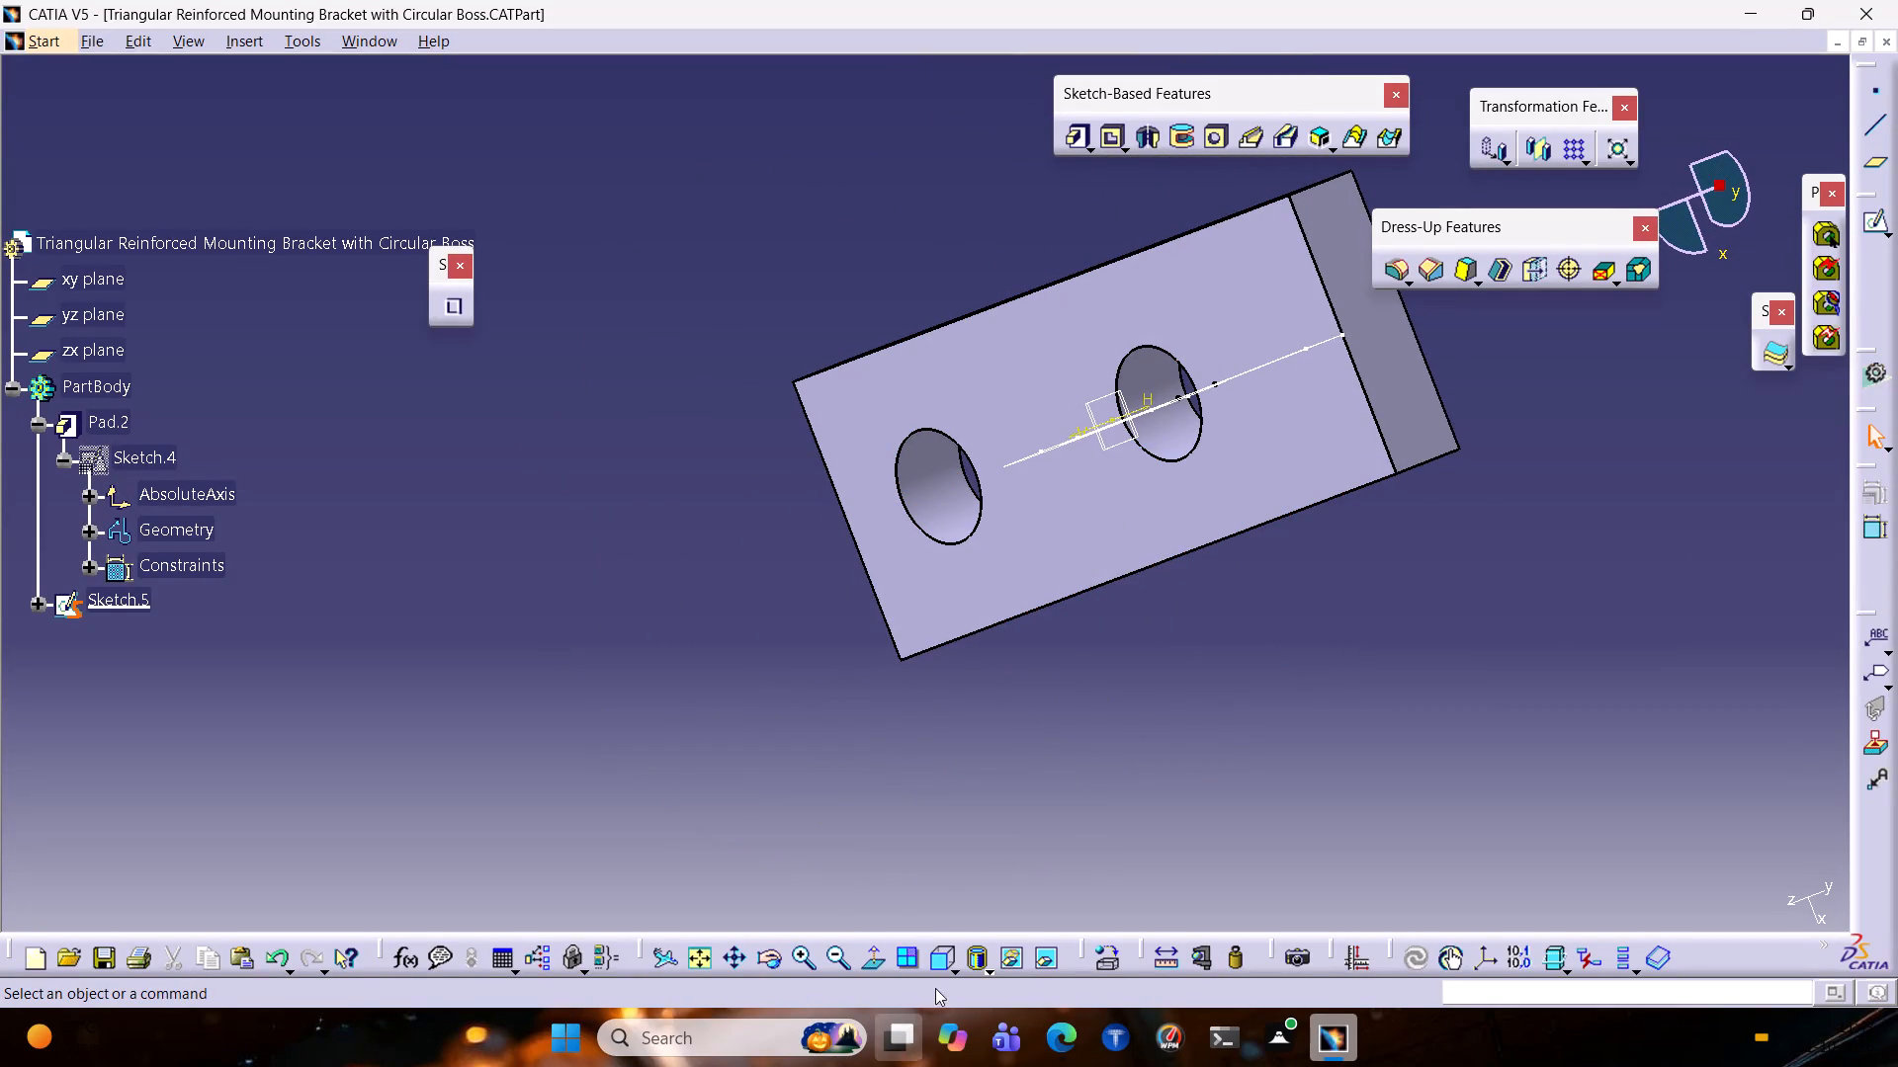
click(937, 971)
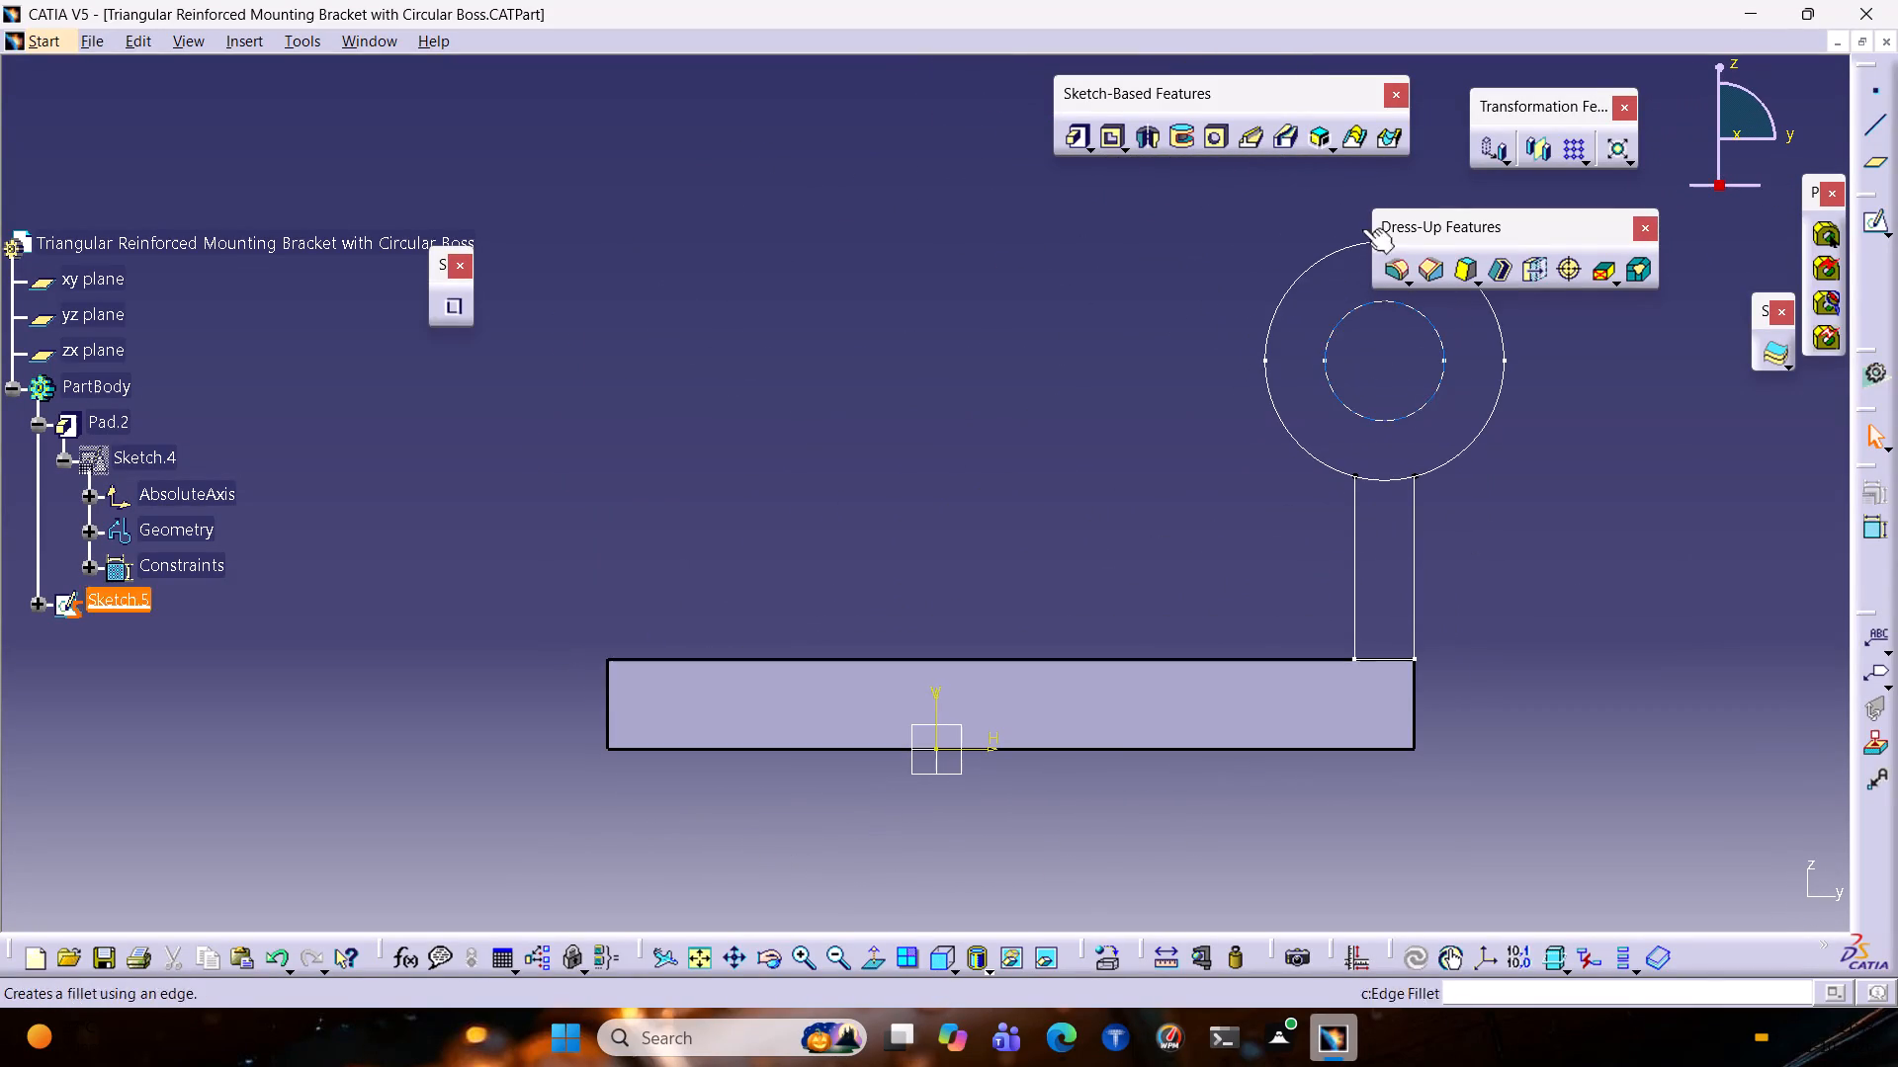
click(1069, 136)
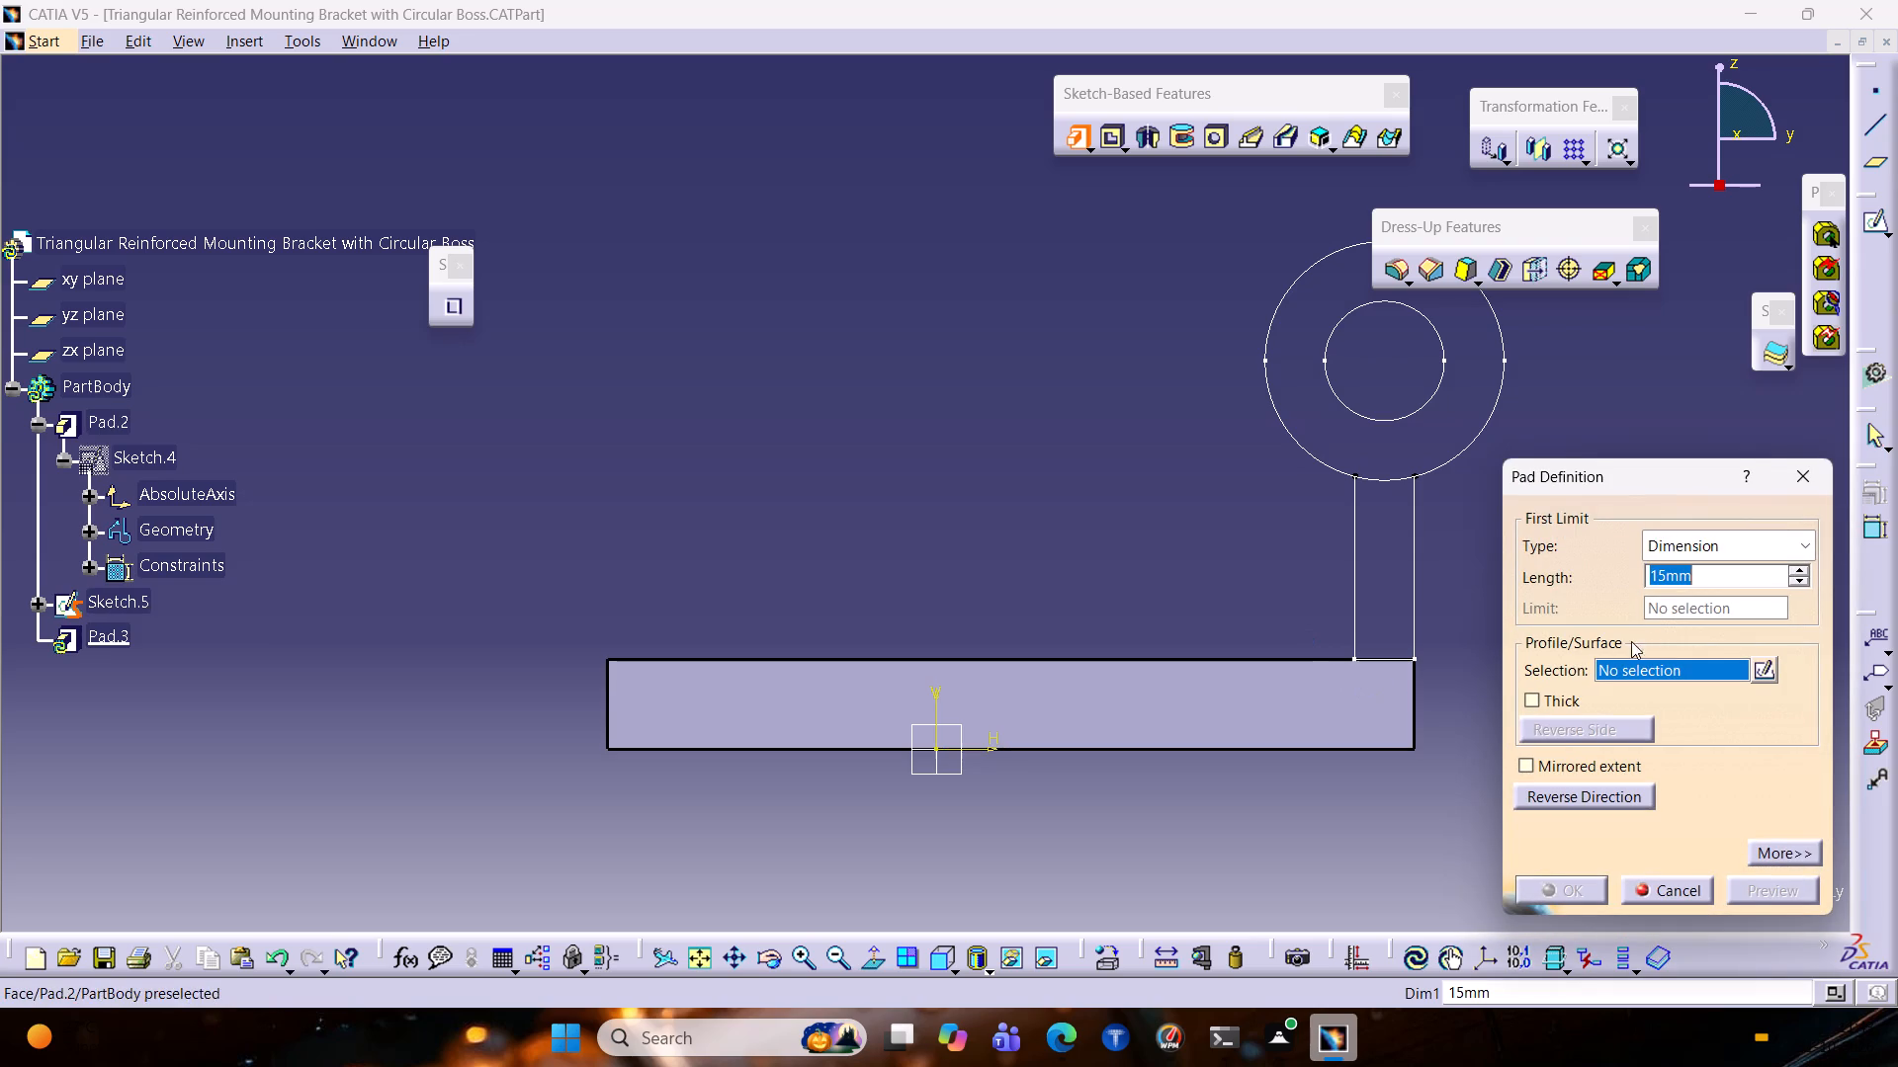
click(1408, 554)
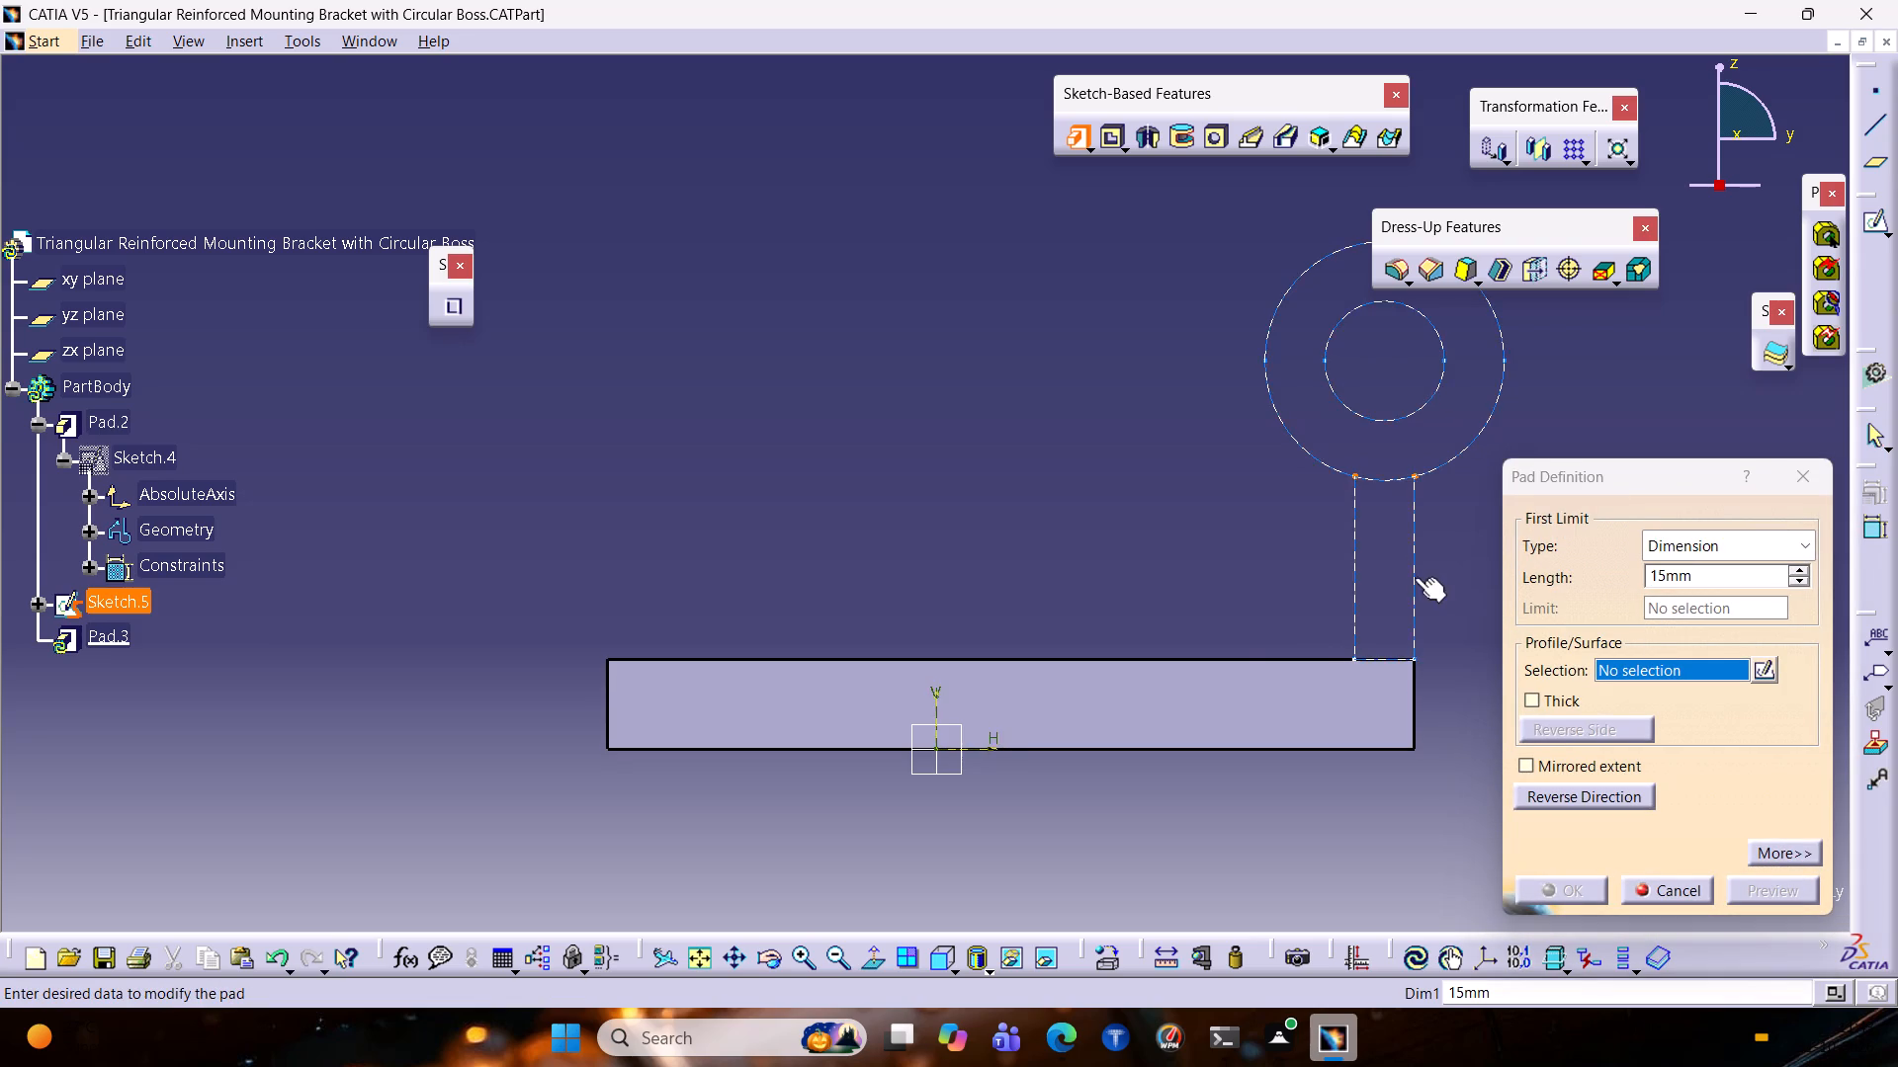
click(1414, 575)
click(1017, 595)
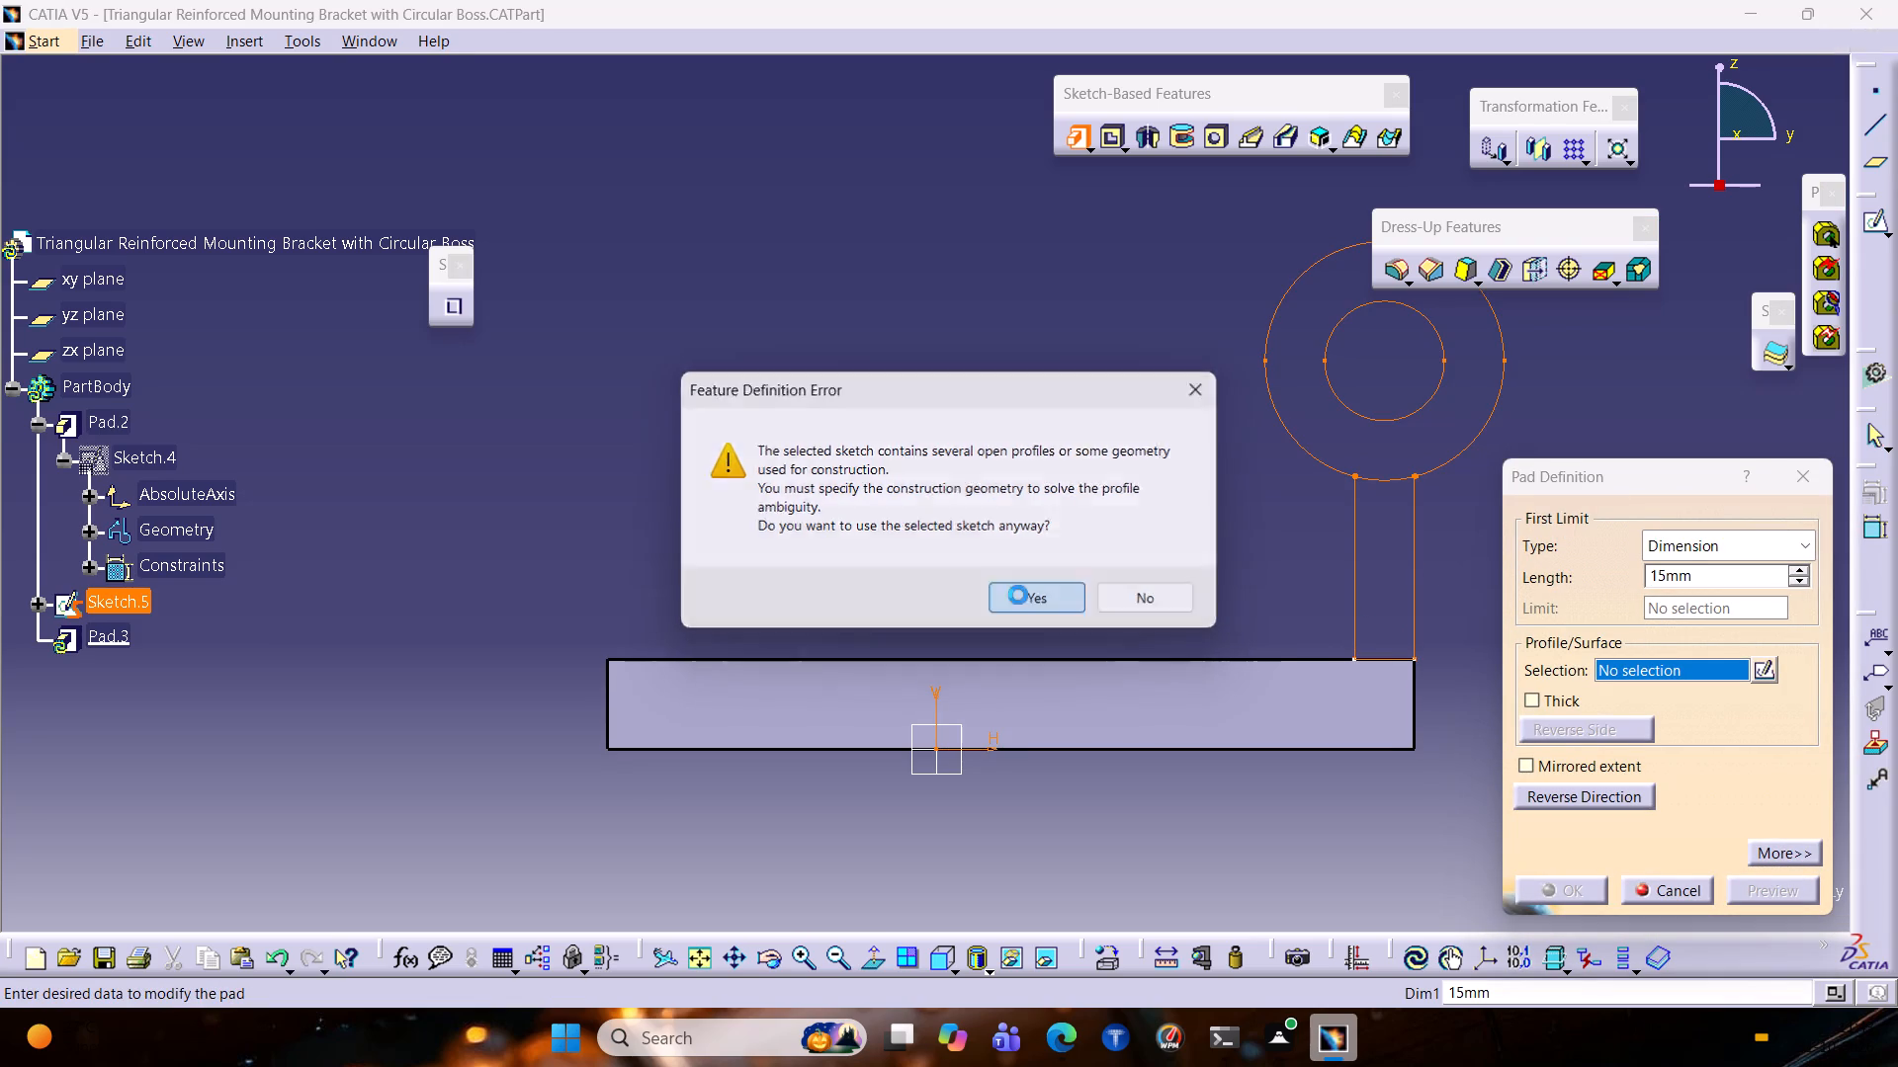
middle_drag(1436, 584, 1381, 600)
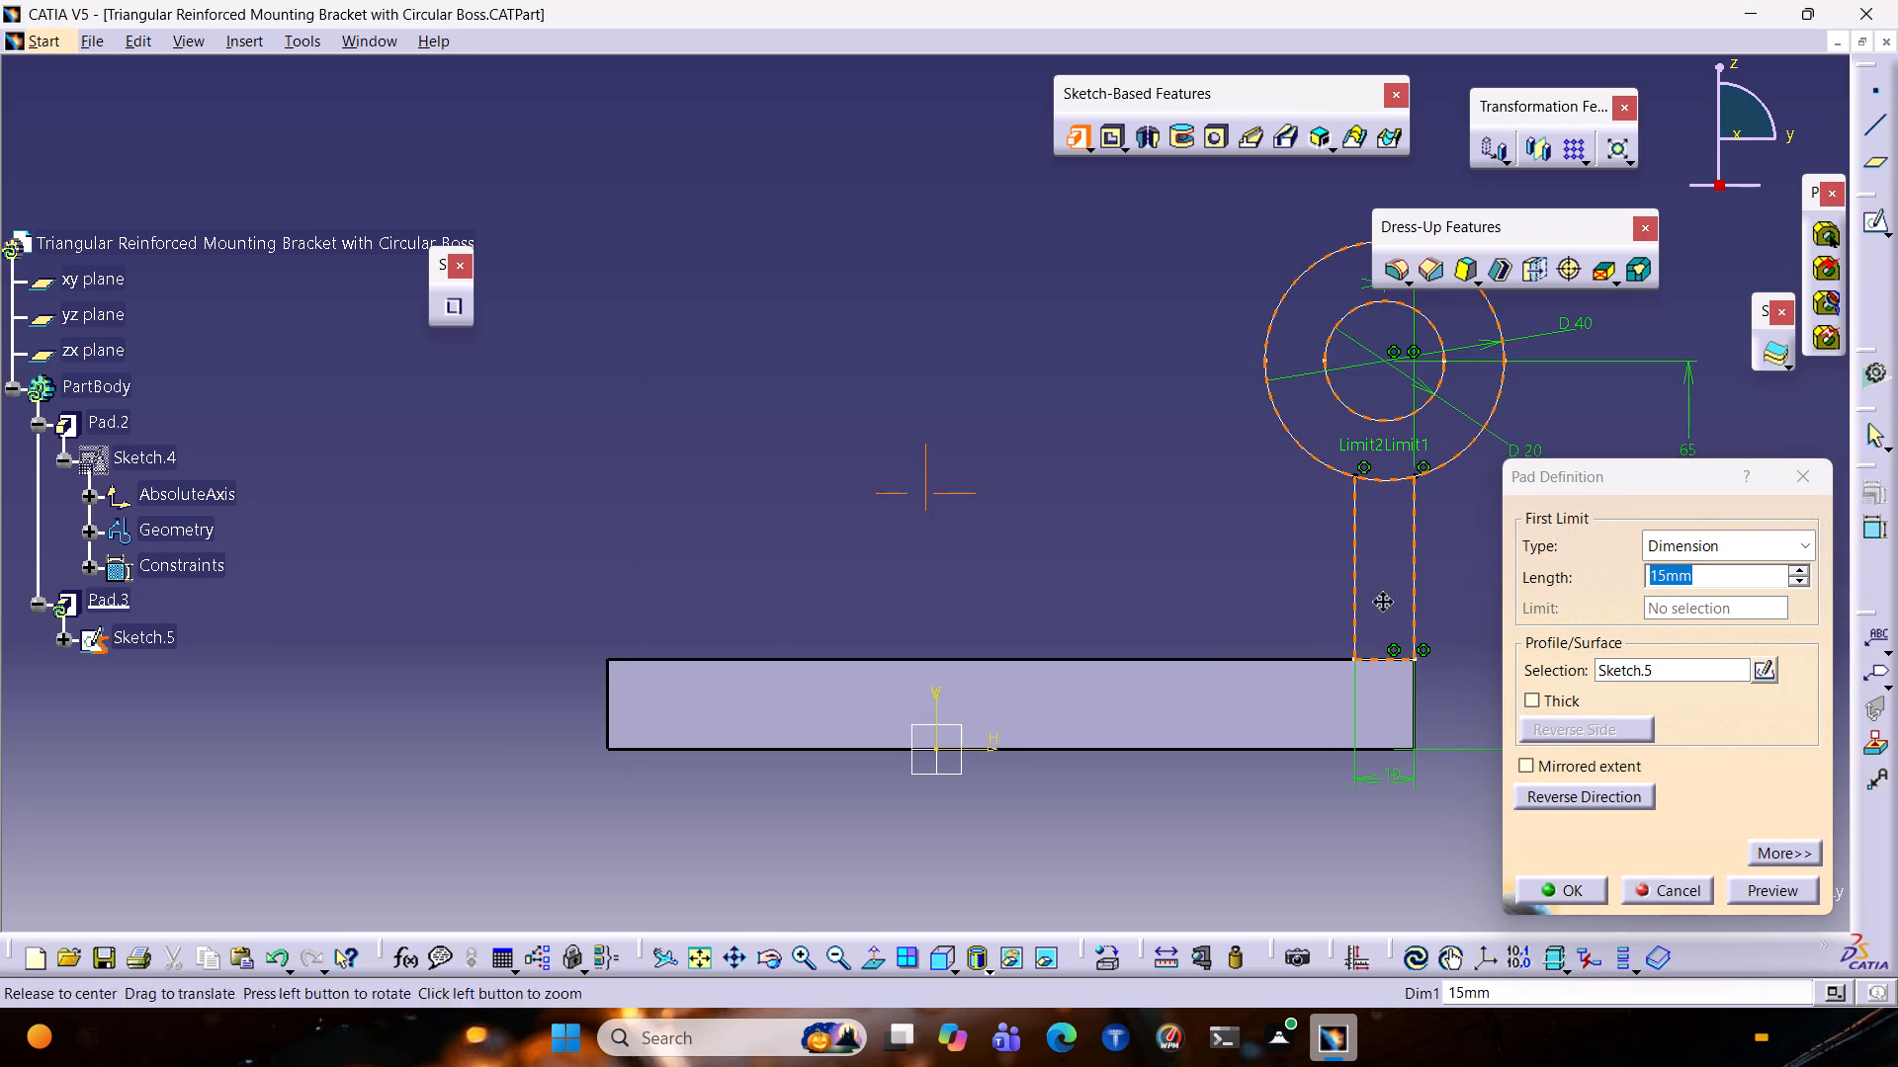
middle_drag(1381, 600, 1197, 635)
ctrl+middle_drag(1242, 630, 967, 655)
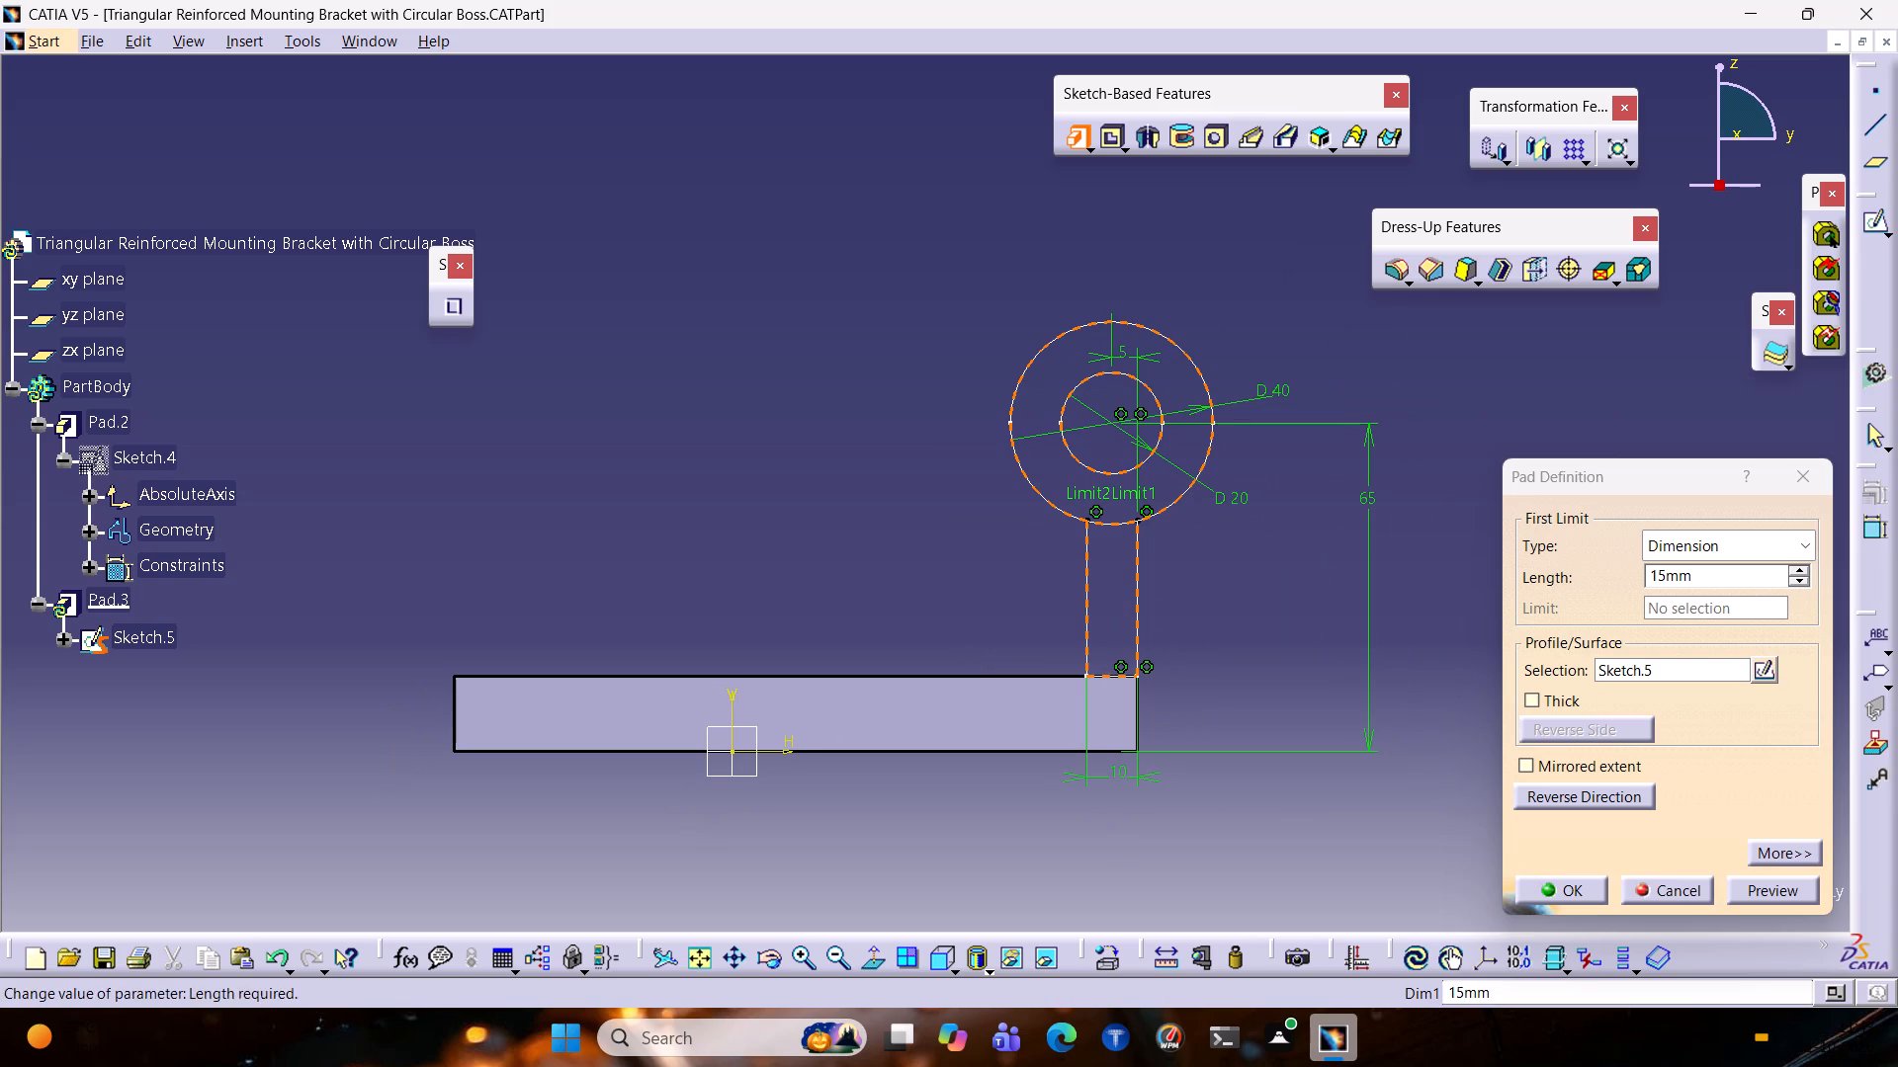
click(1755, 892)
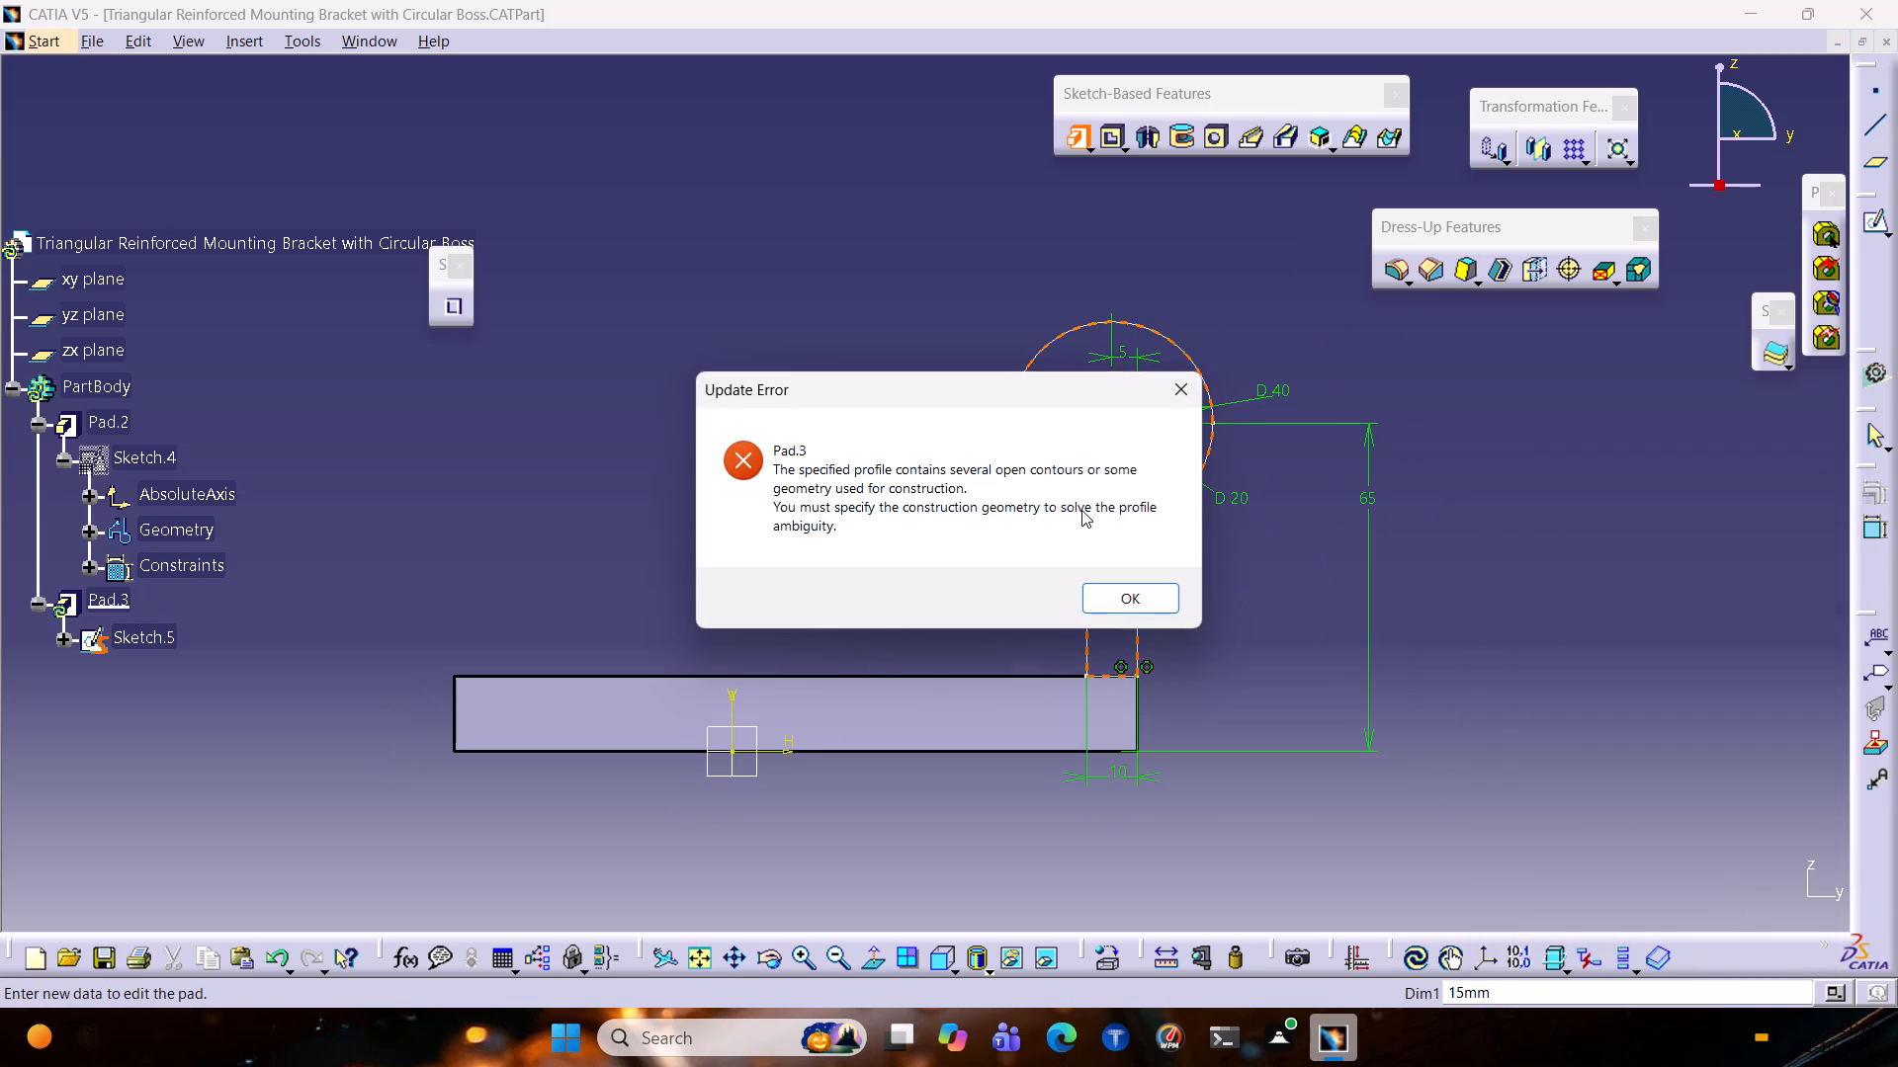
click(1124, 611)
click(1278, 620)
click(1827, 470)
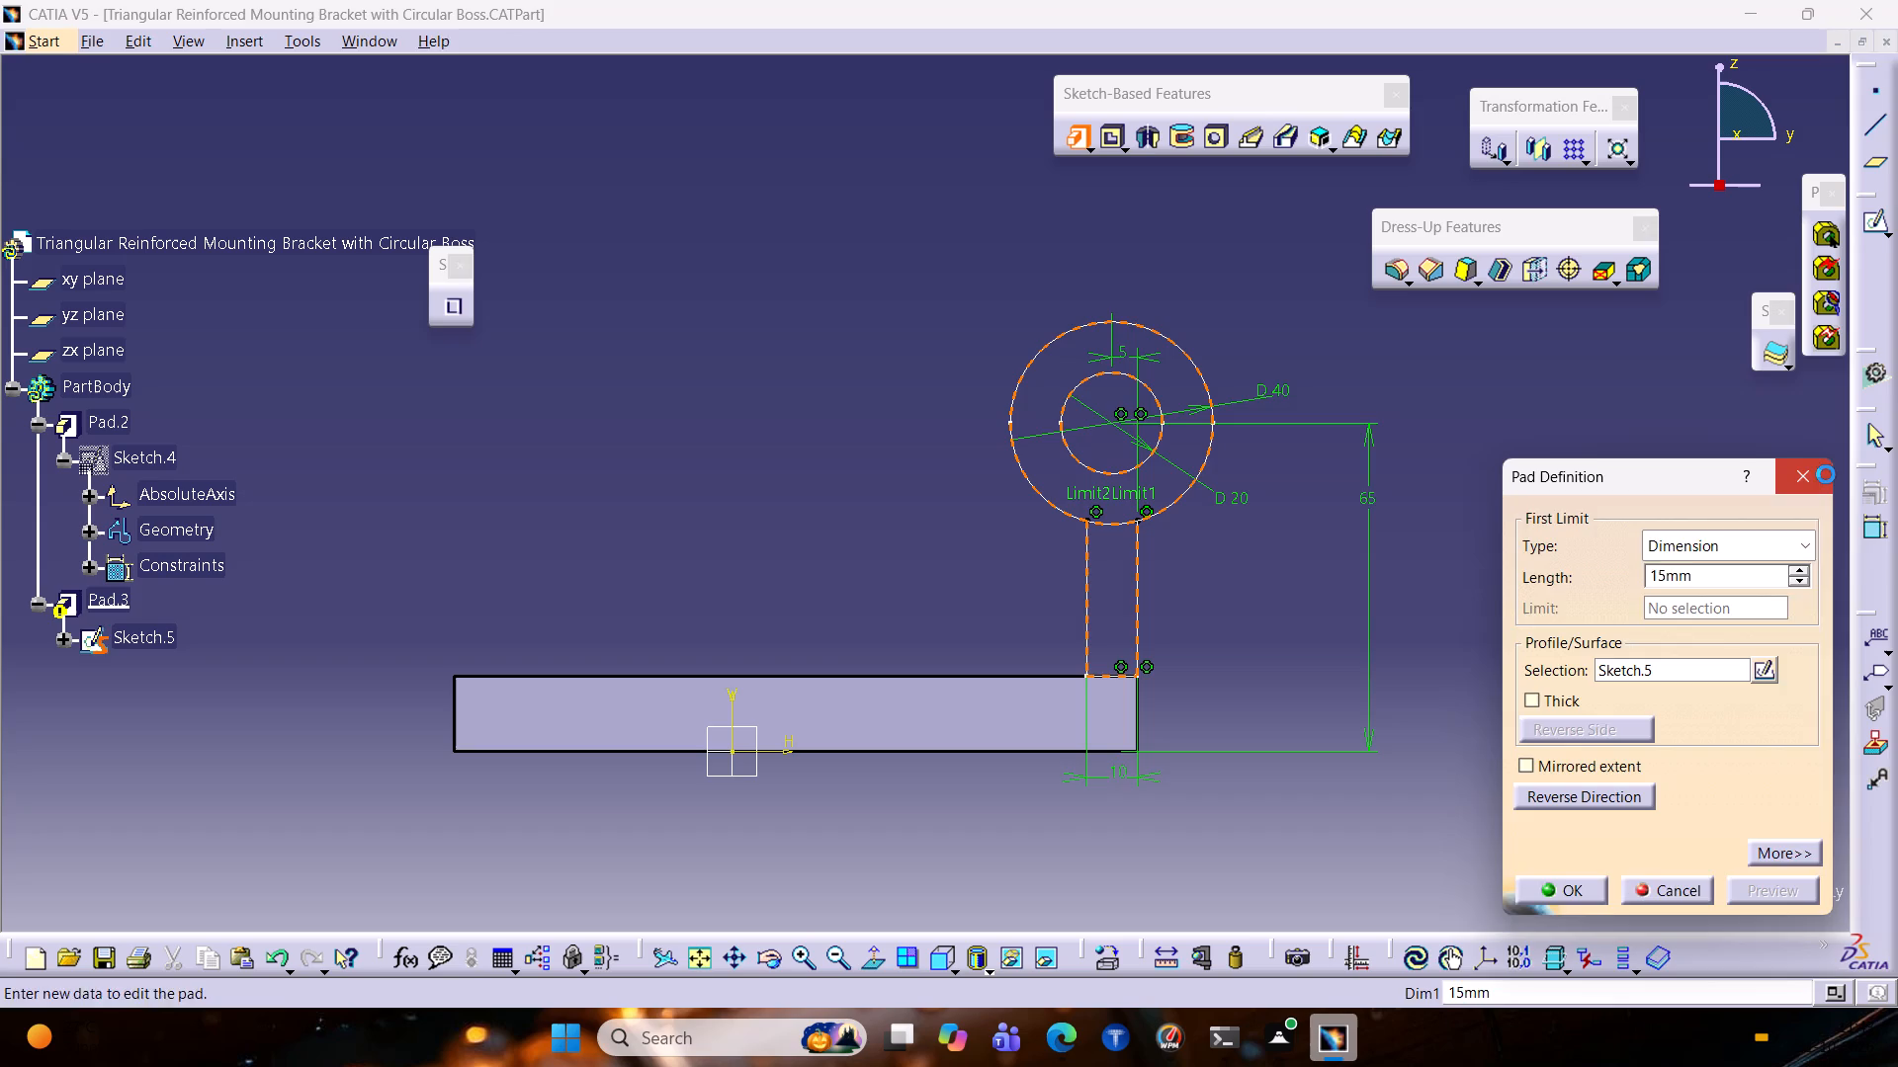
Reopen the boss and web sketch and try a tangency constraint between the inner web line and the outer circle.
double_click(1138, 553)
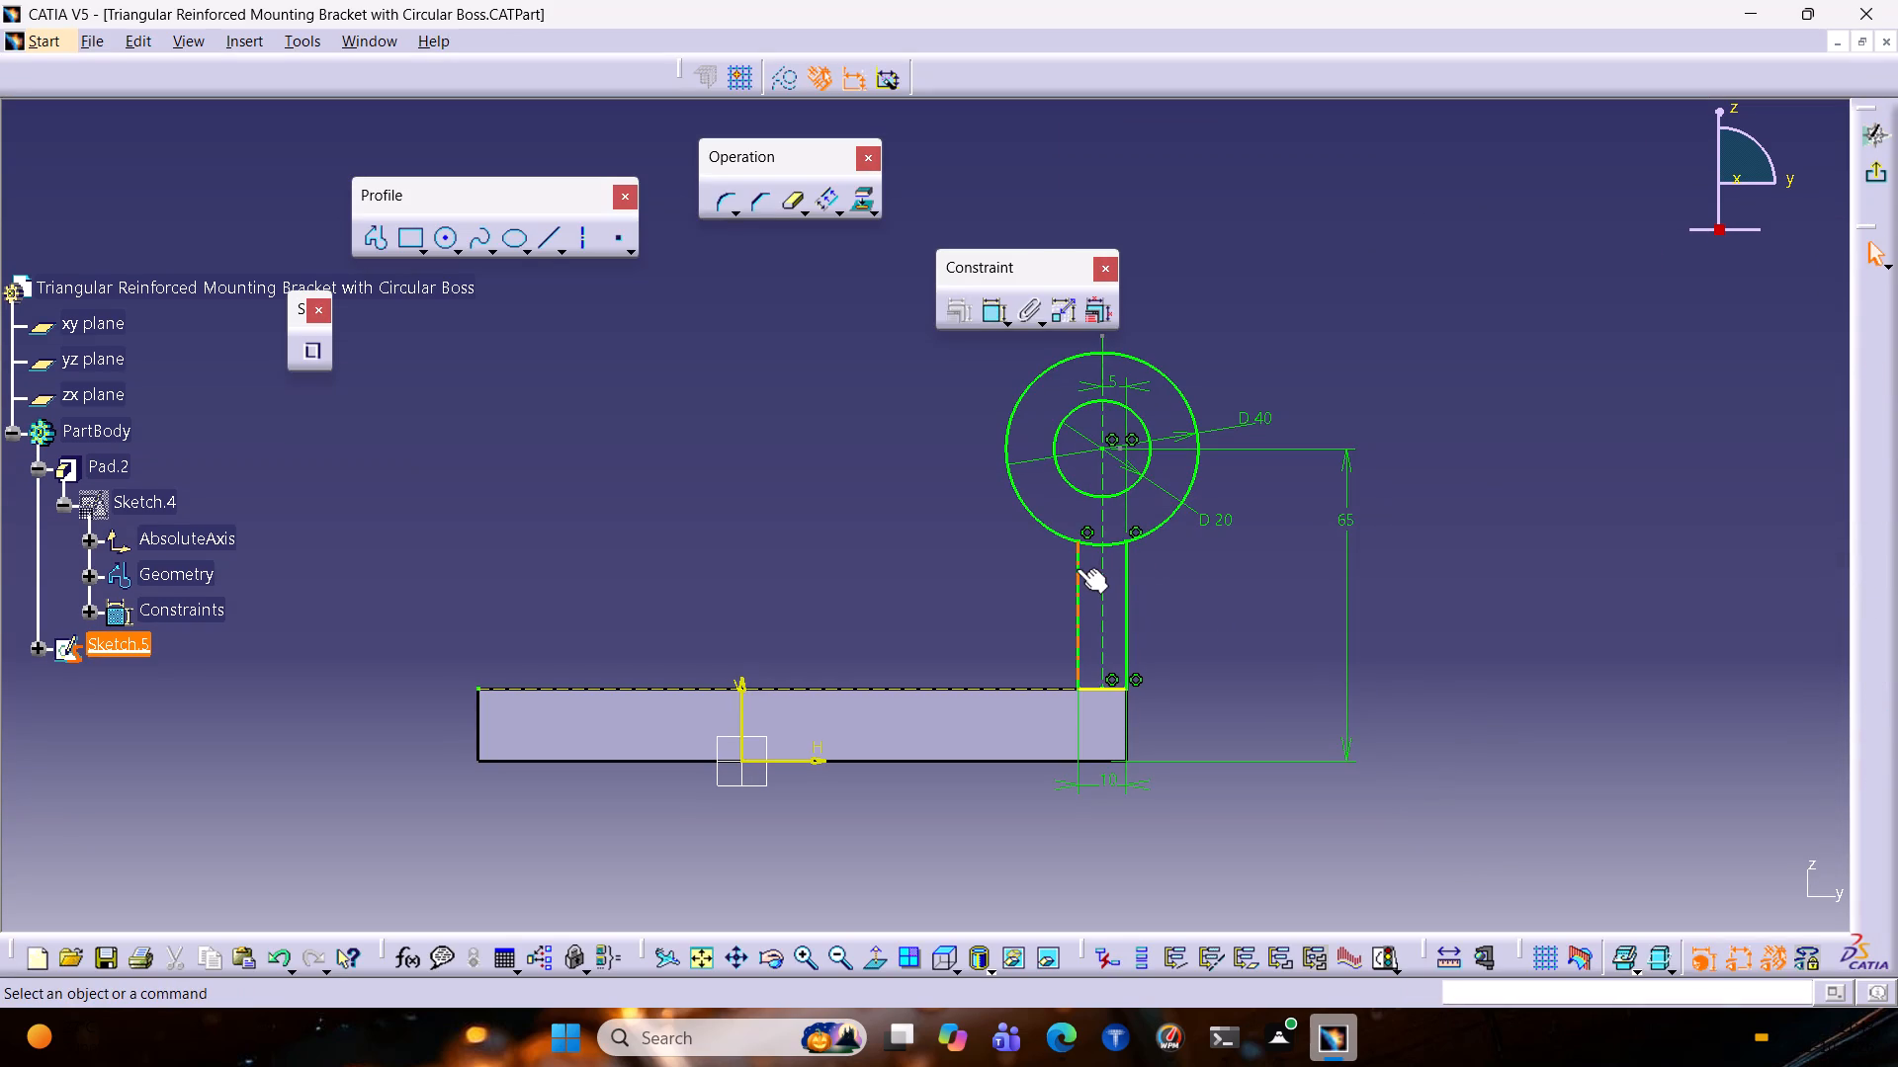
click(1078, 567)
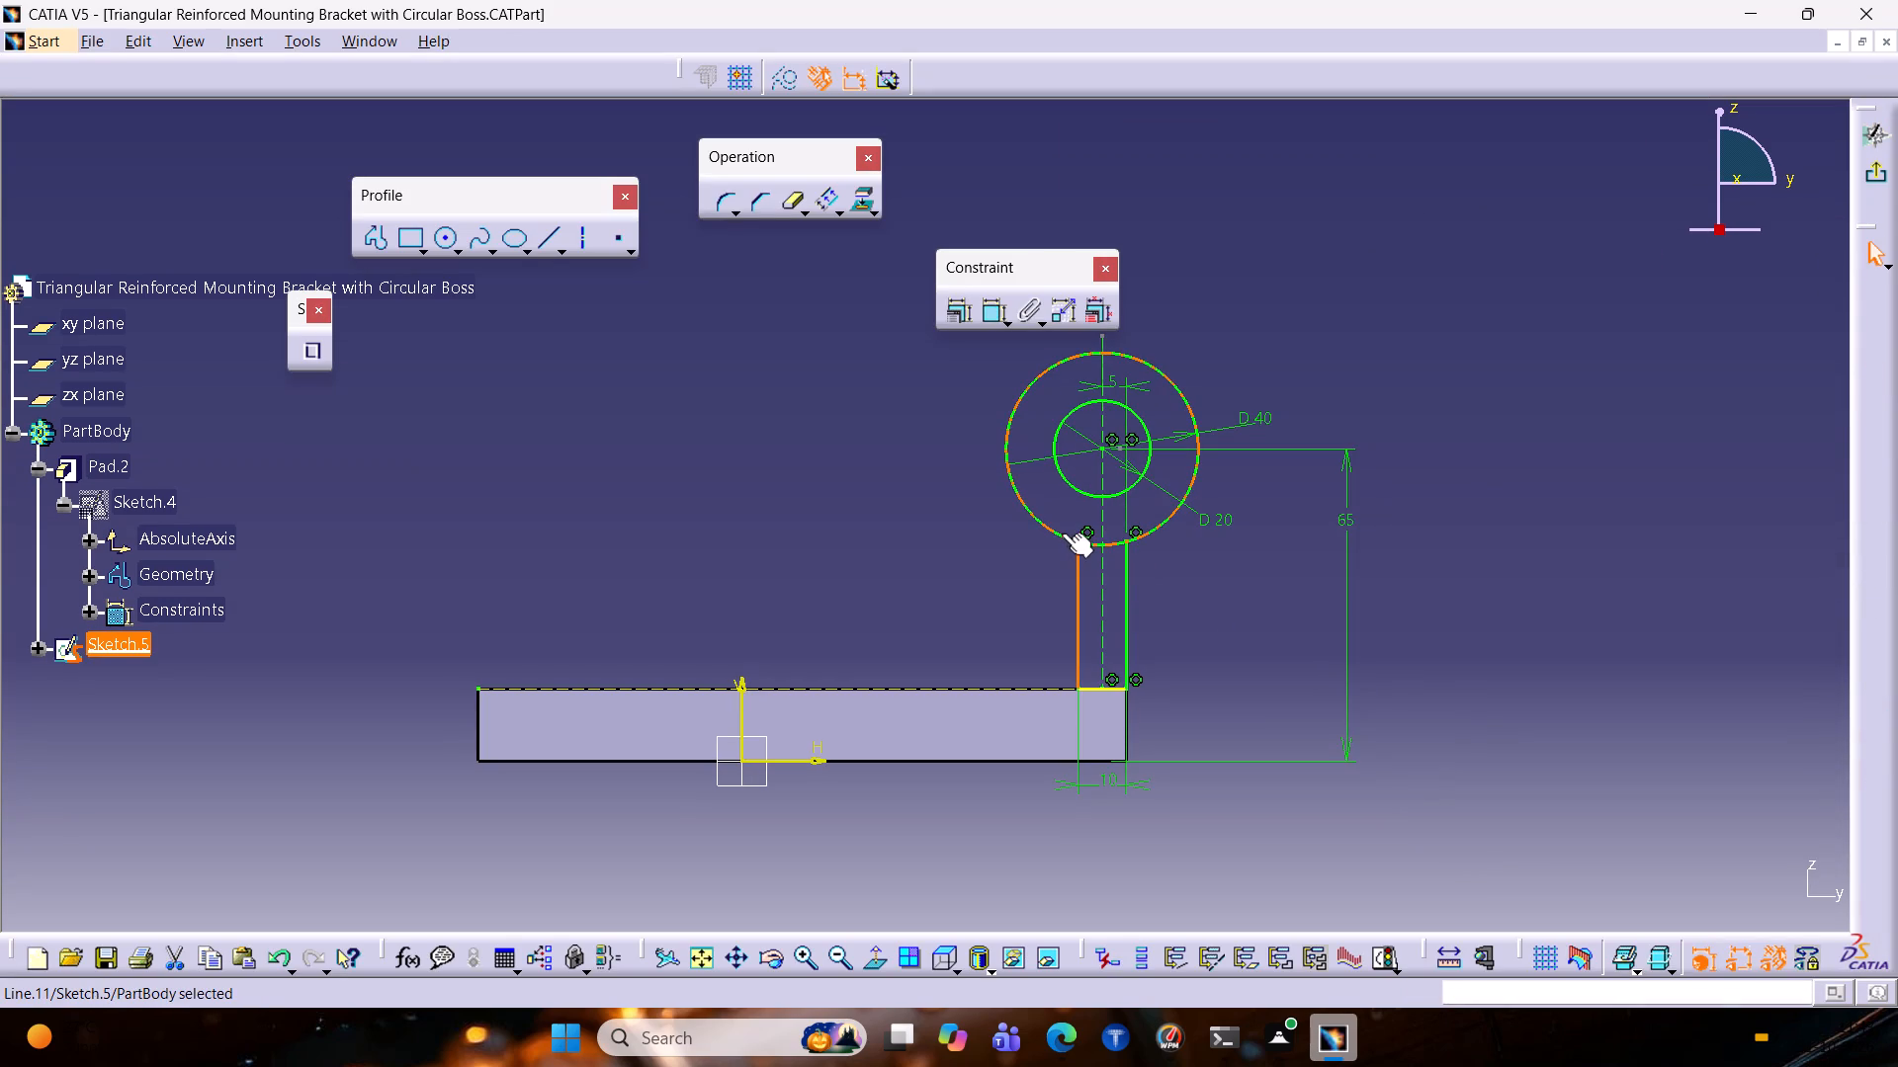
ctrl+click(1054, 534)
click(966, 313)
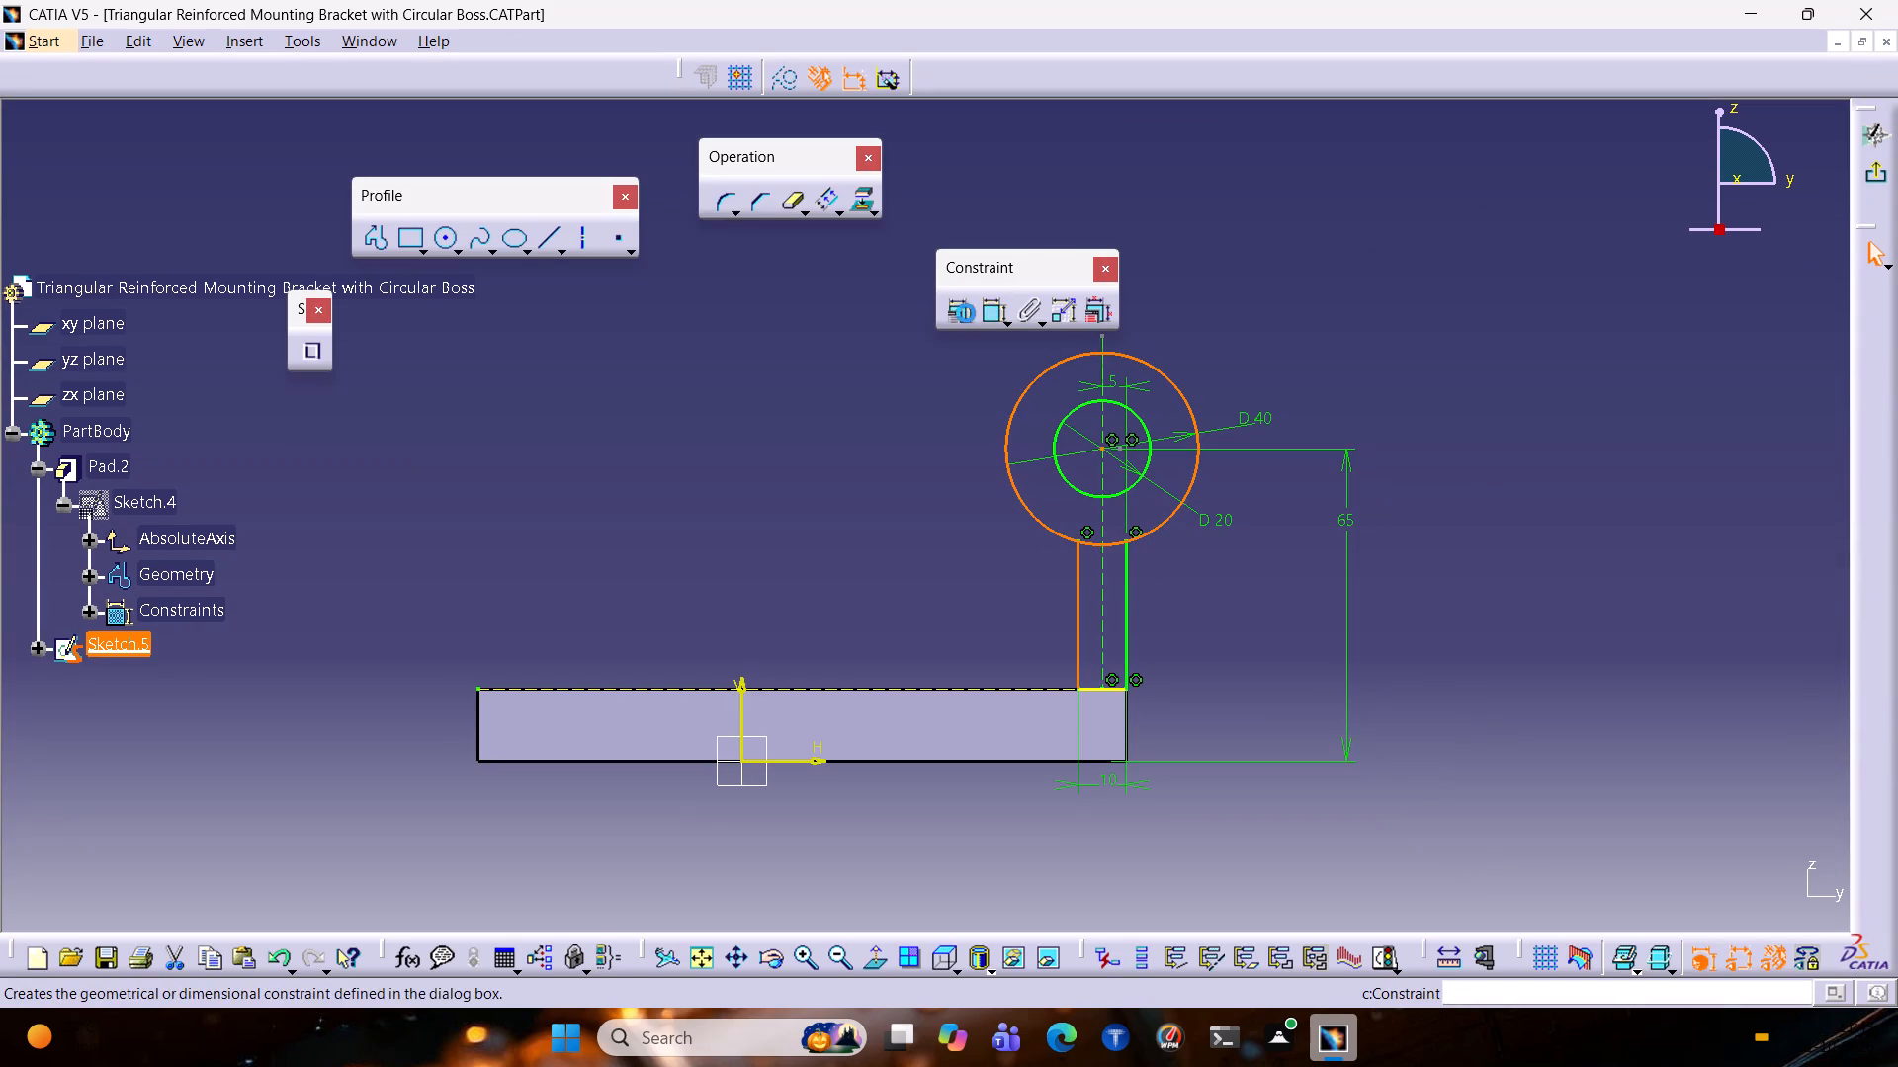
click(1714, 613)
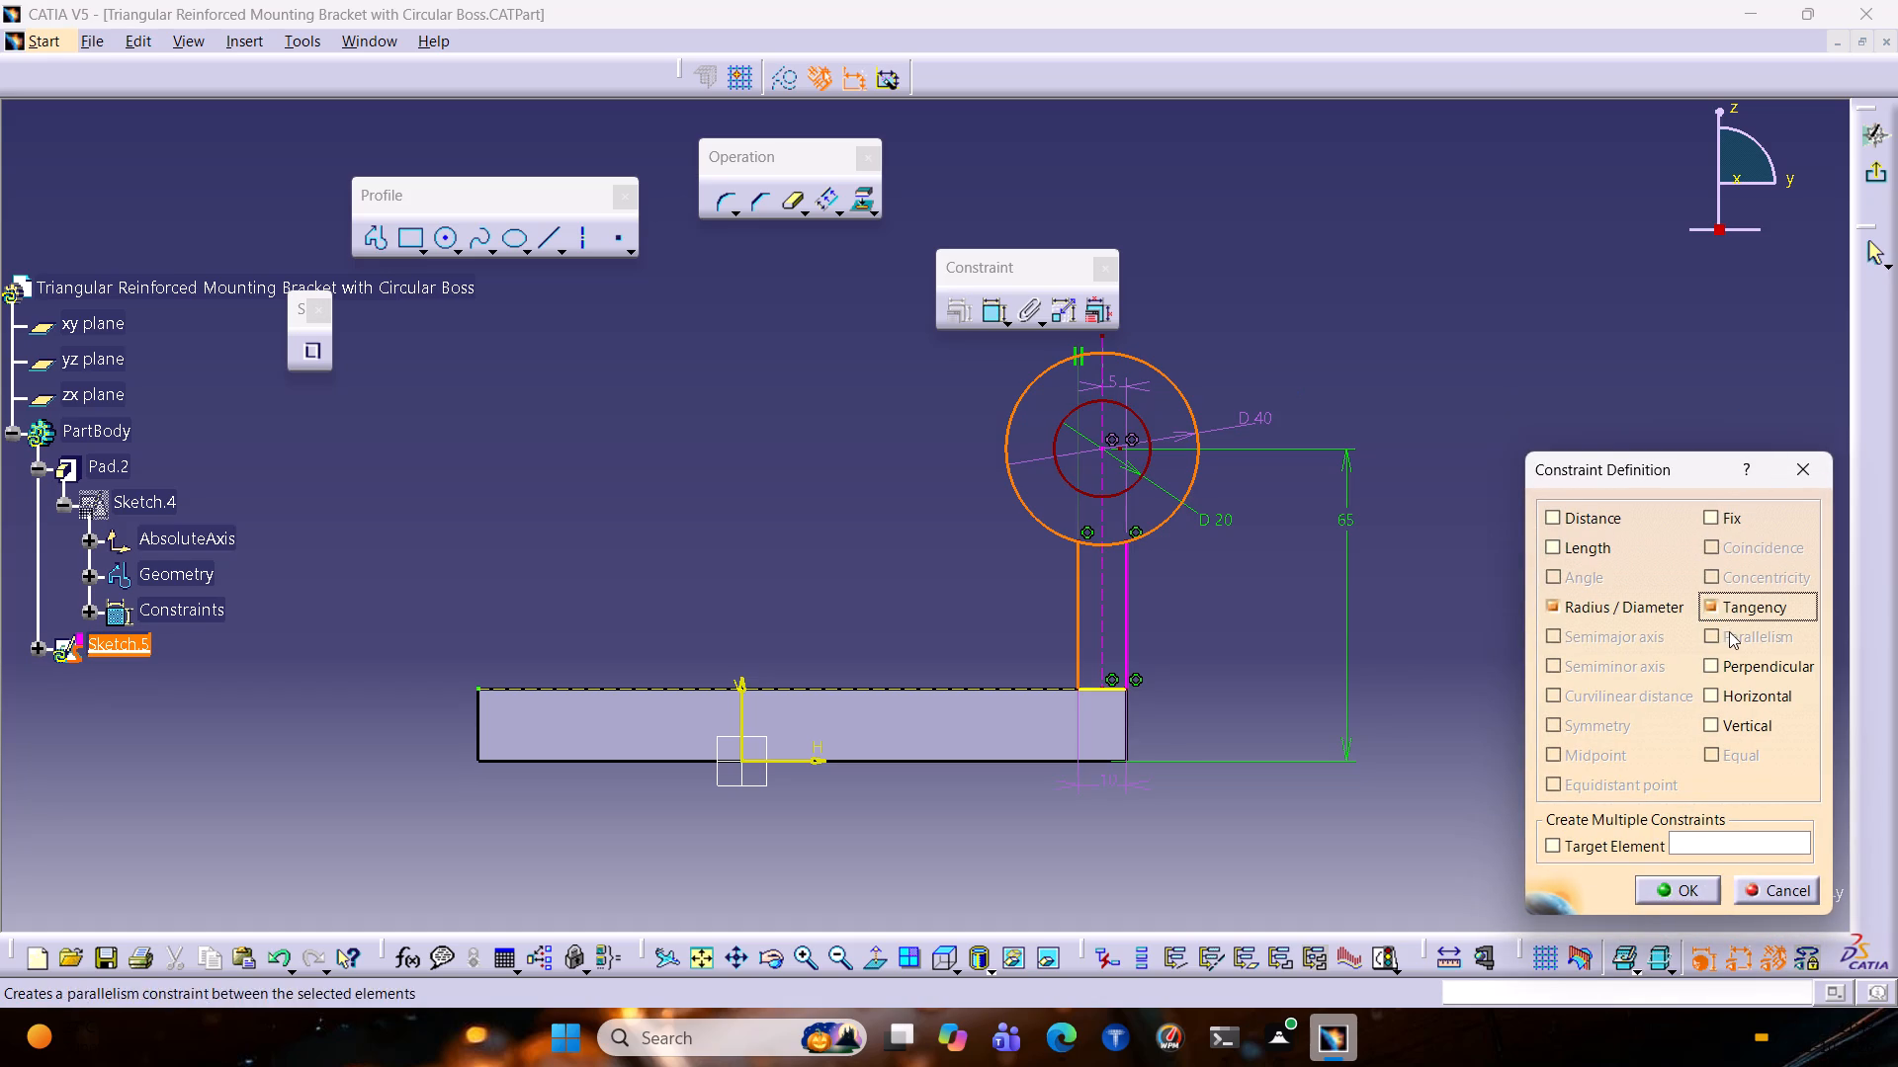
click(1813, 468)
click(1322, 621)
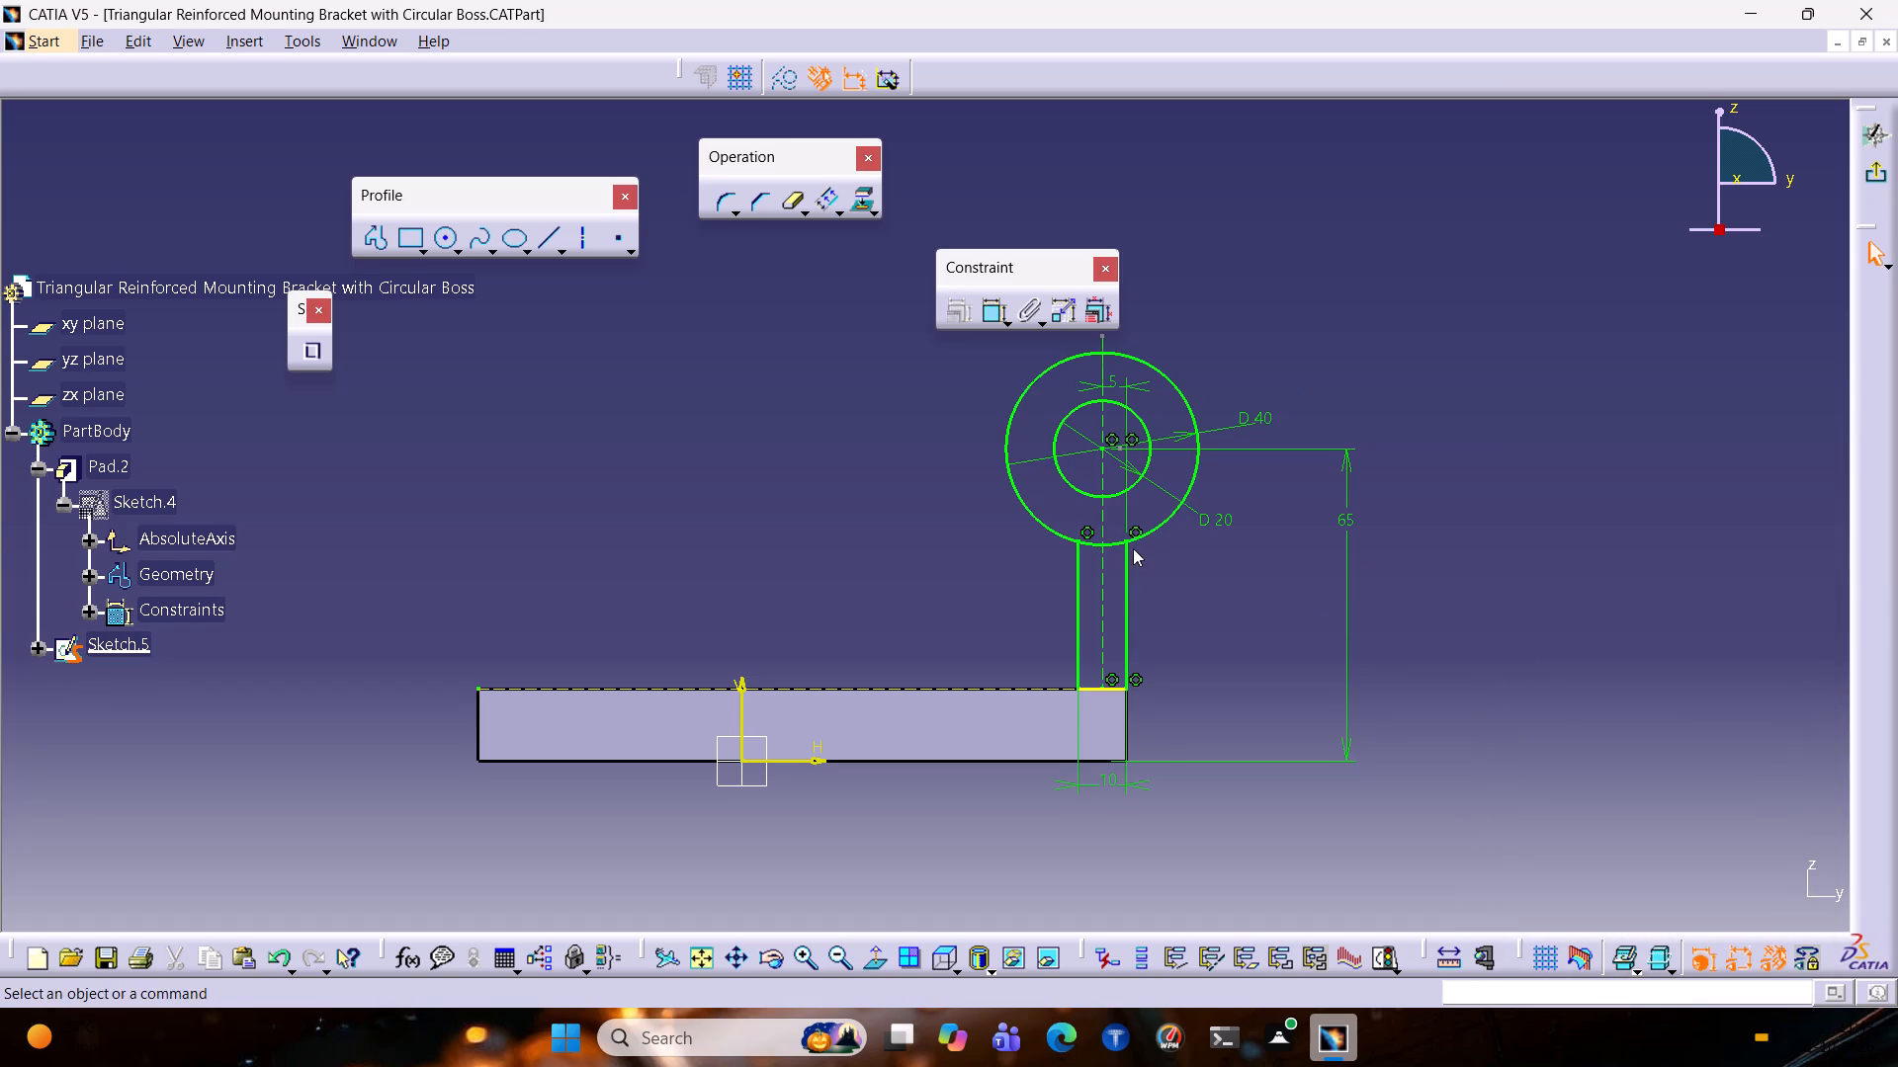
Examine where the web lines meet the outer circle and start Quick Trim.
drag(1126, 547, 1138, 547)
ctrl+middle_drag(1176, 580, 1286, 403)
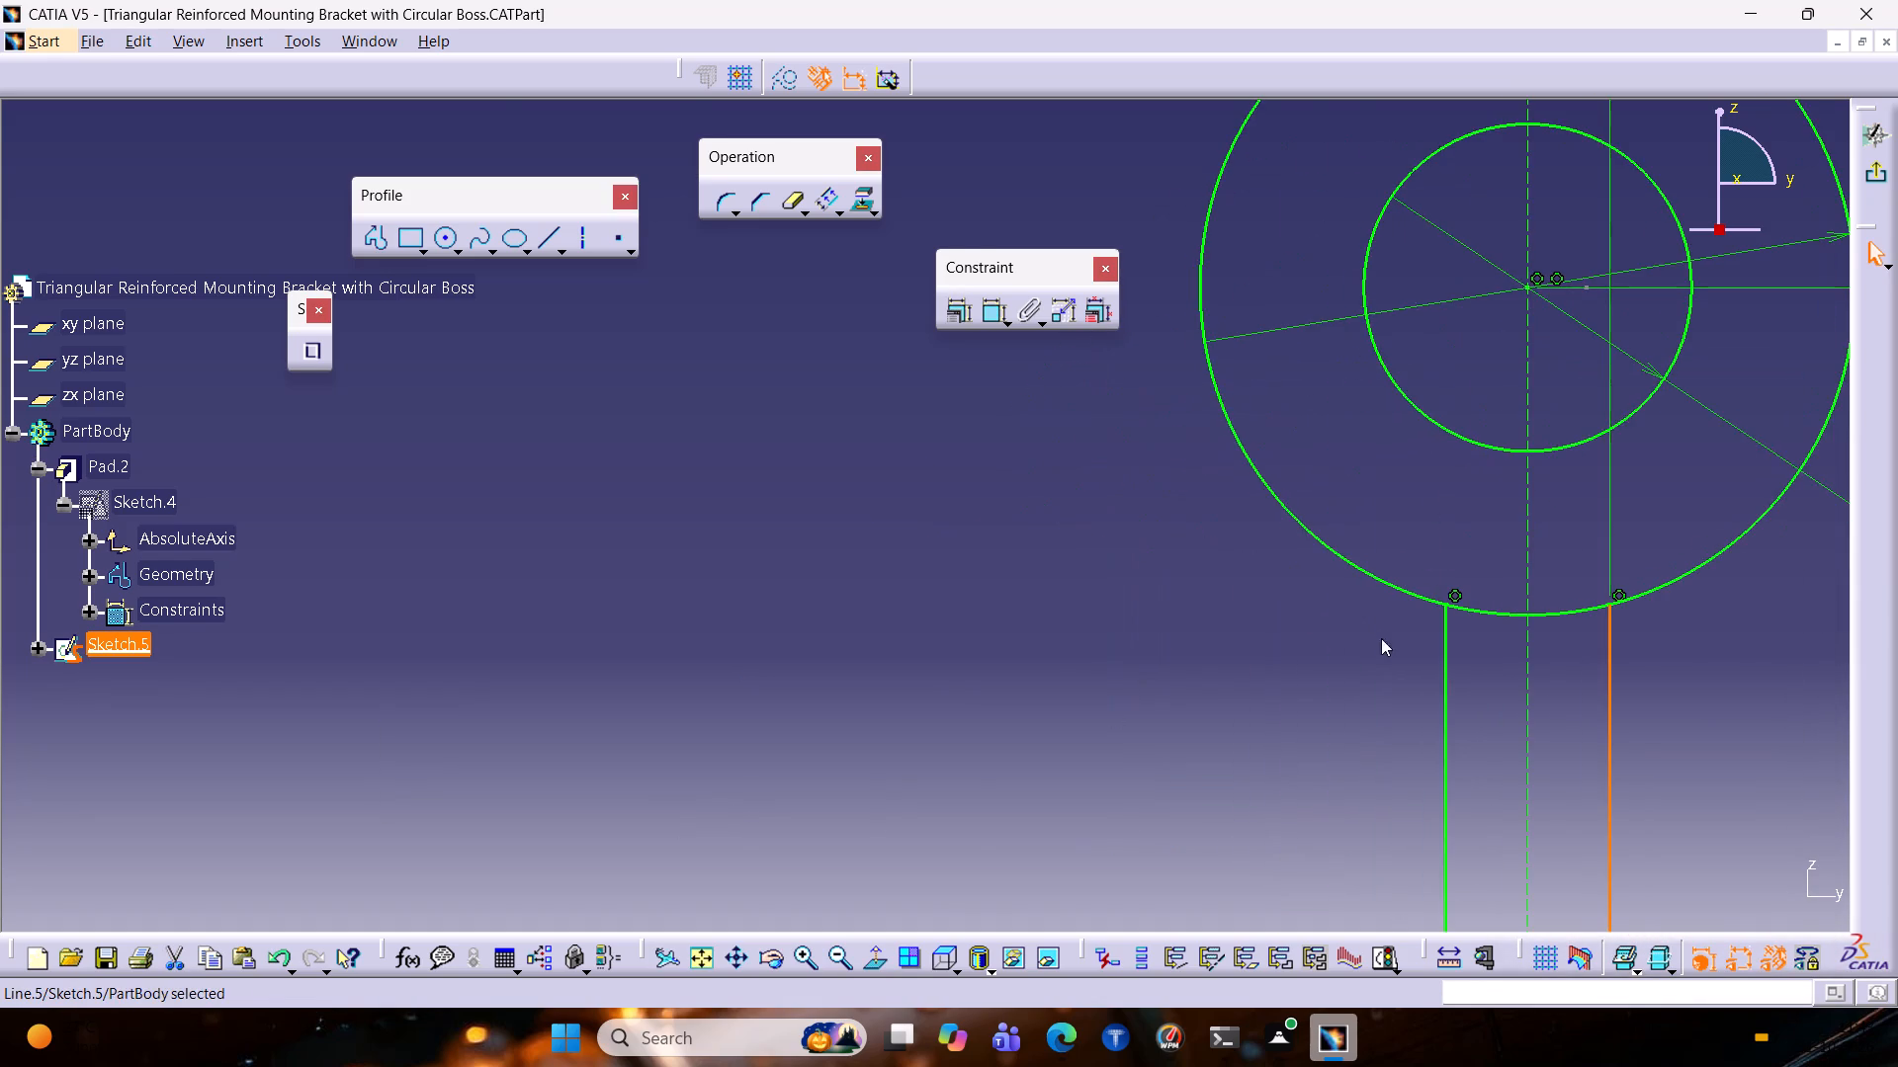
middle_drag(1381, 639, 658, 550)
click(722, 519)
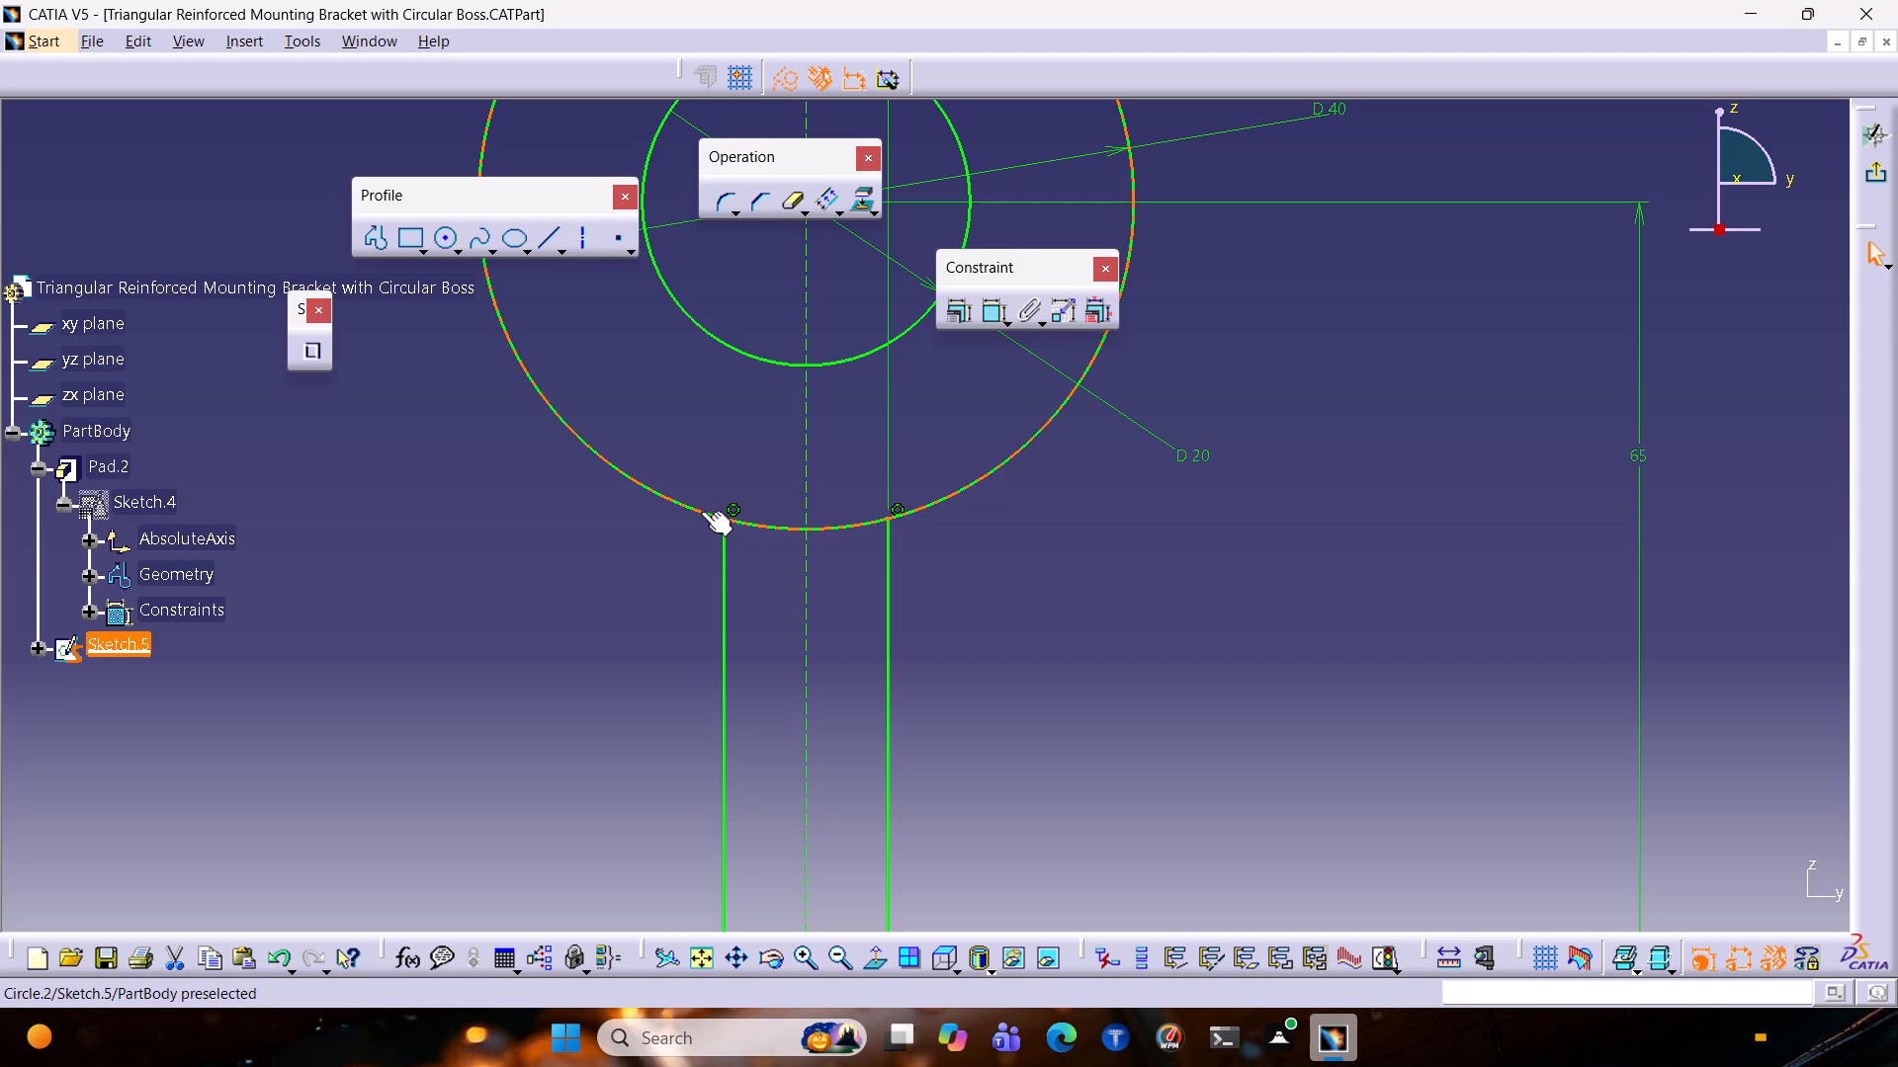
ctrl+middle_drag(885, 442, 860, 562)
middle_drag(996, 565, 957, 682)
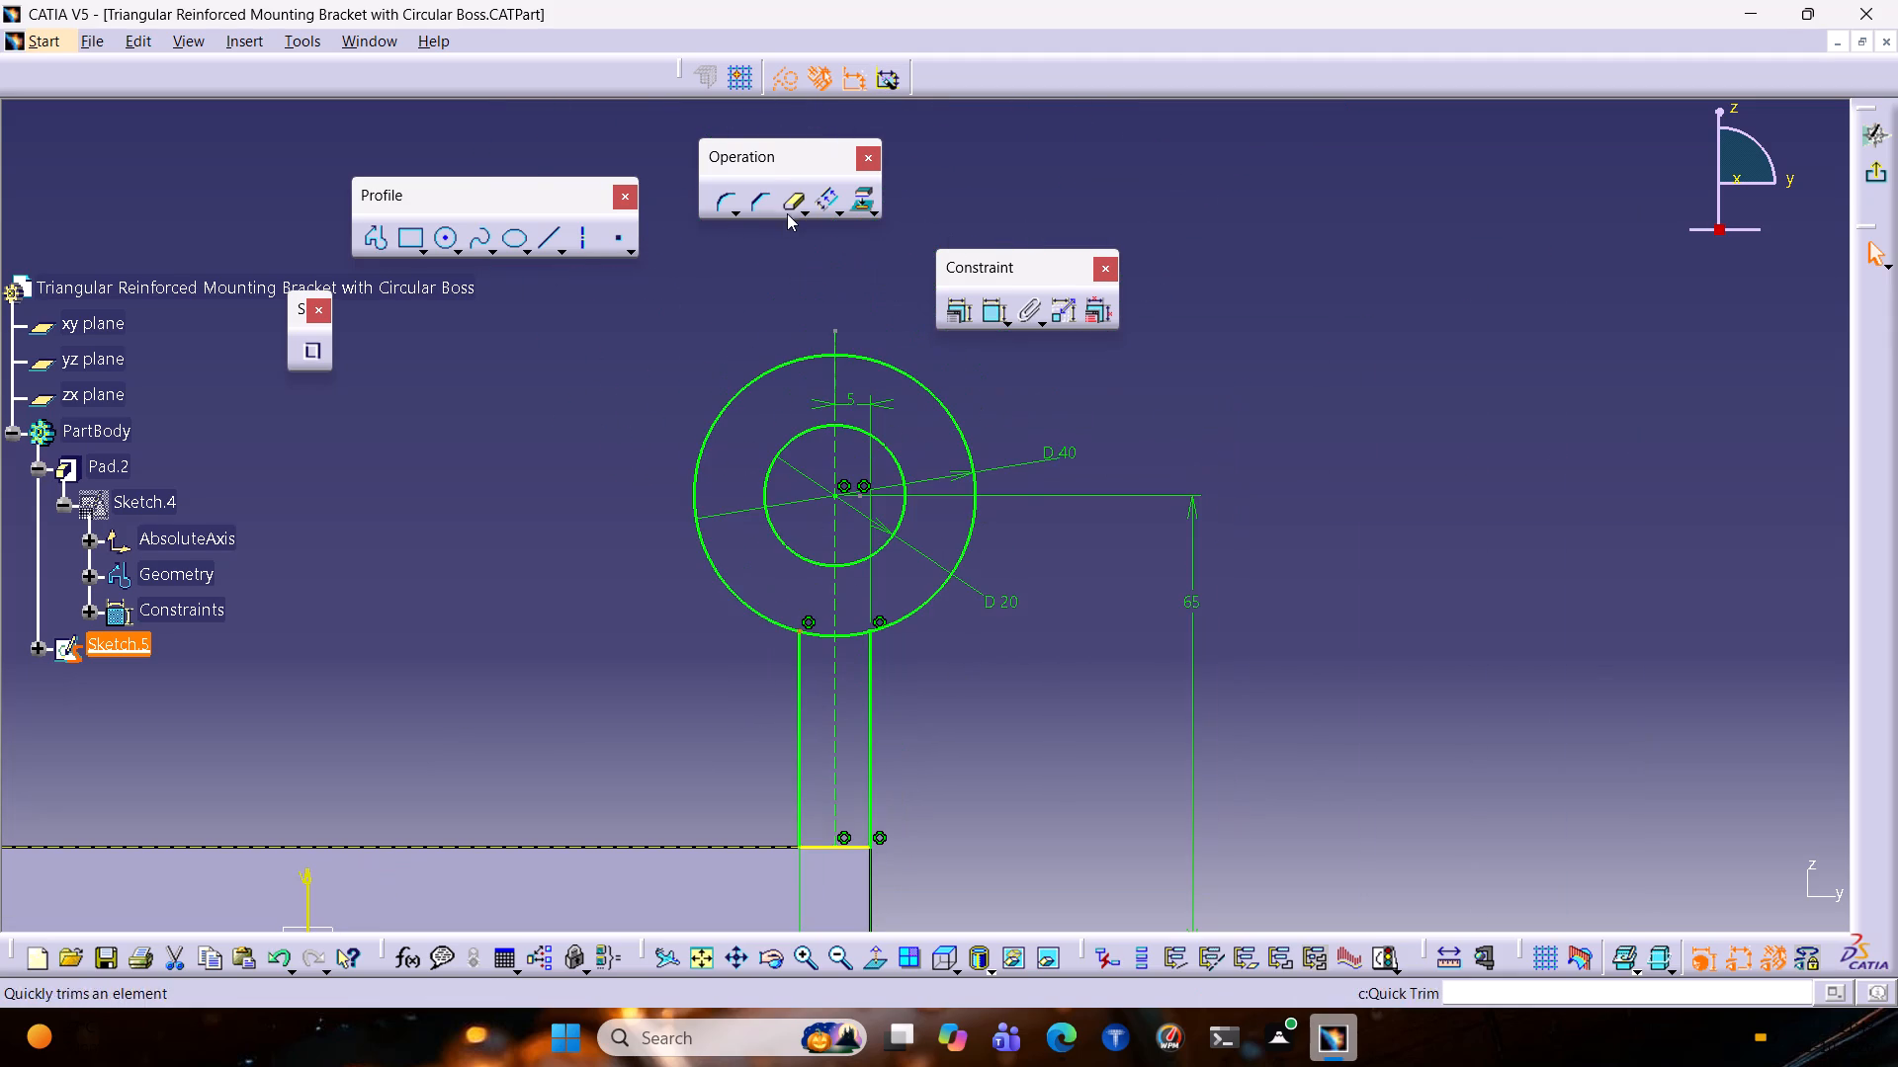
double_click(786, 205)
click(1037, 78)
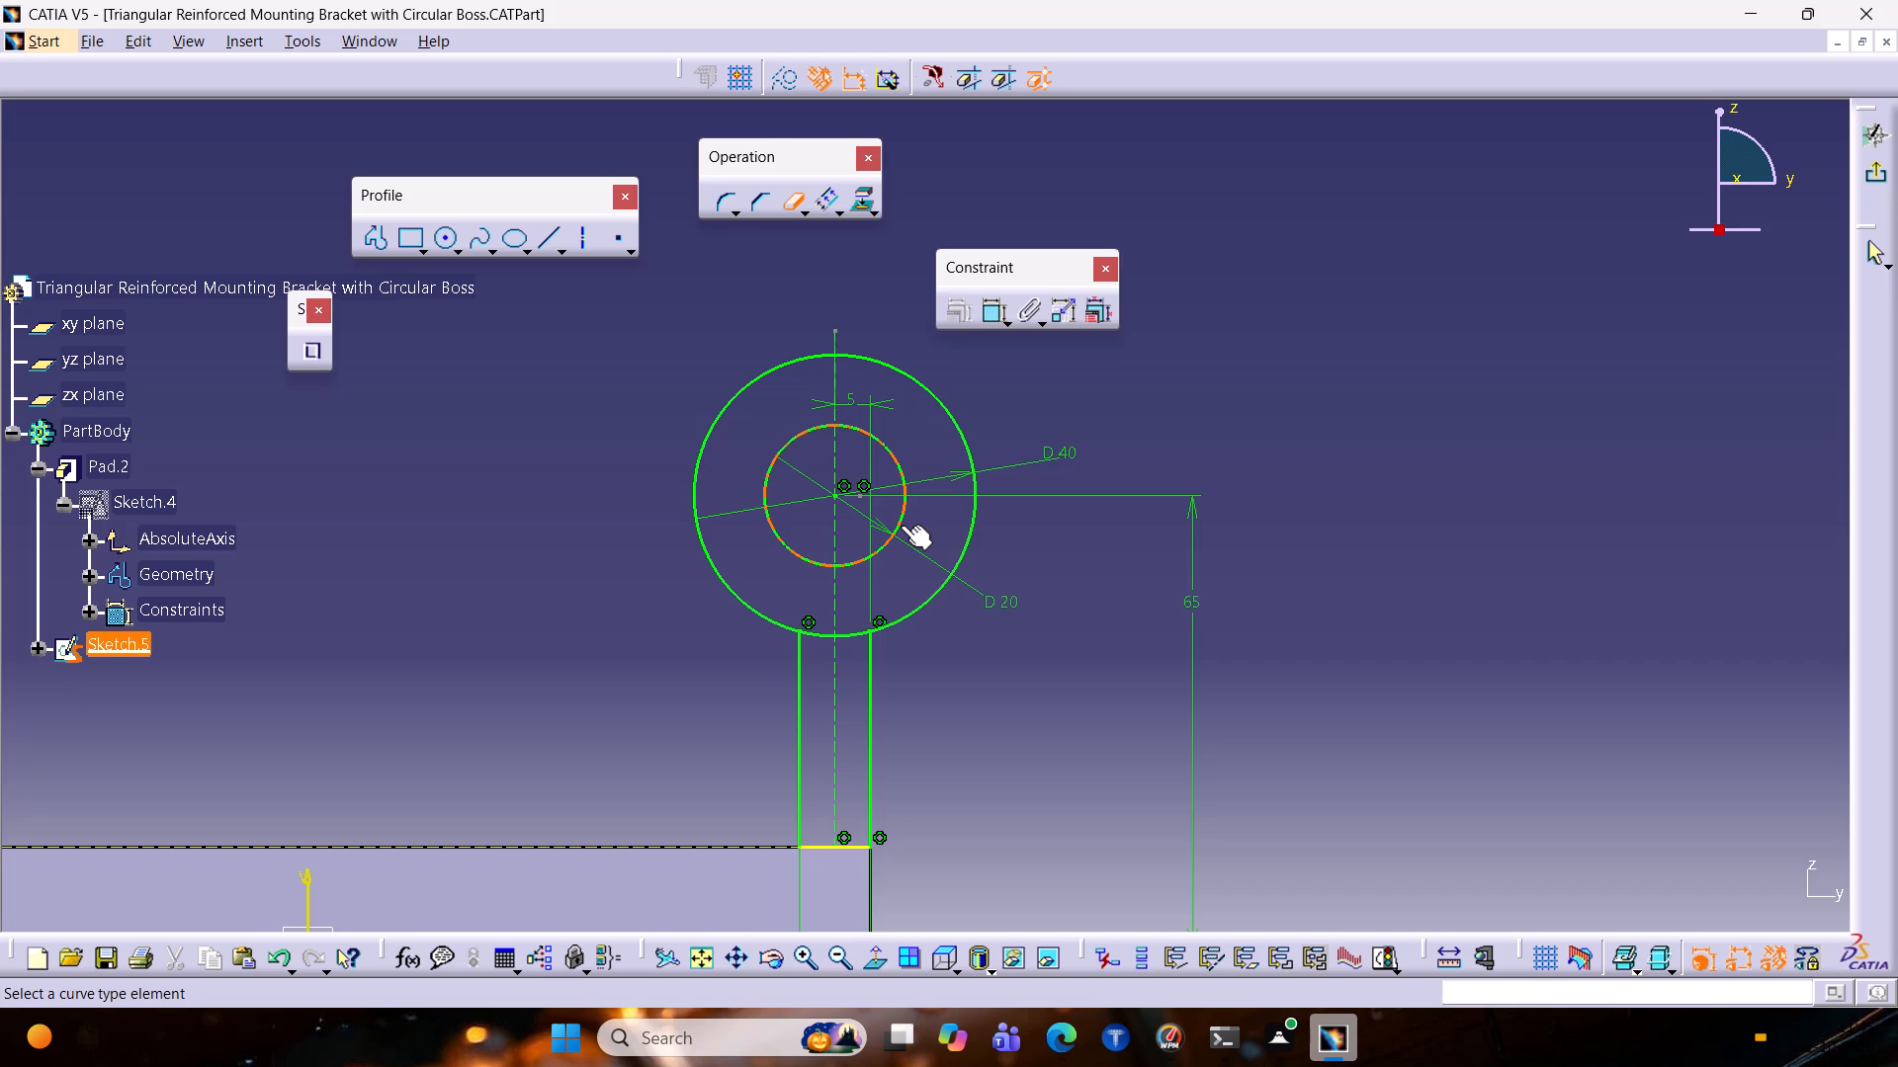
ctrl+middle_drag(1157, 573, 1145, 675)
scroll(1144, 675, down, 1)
Delete all the boss and web sketch geometry with its dimensions, and exit the sketch.
drag(1181, 764, 765, 371)
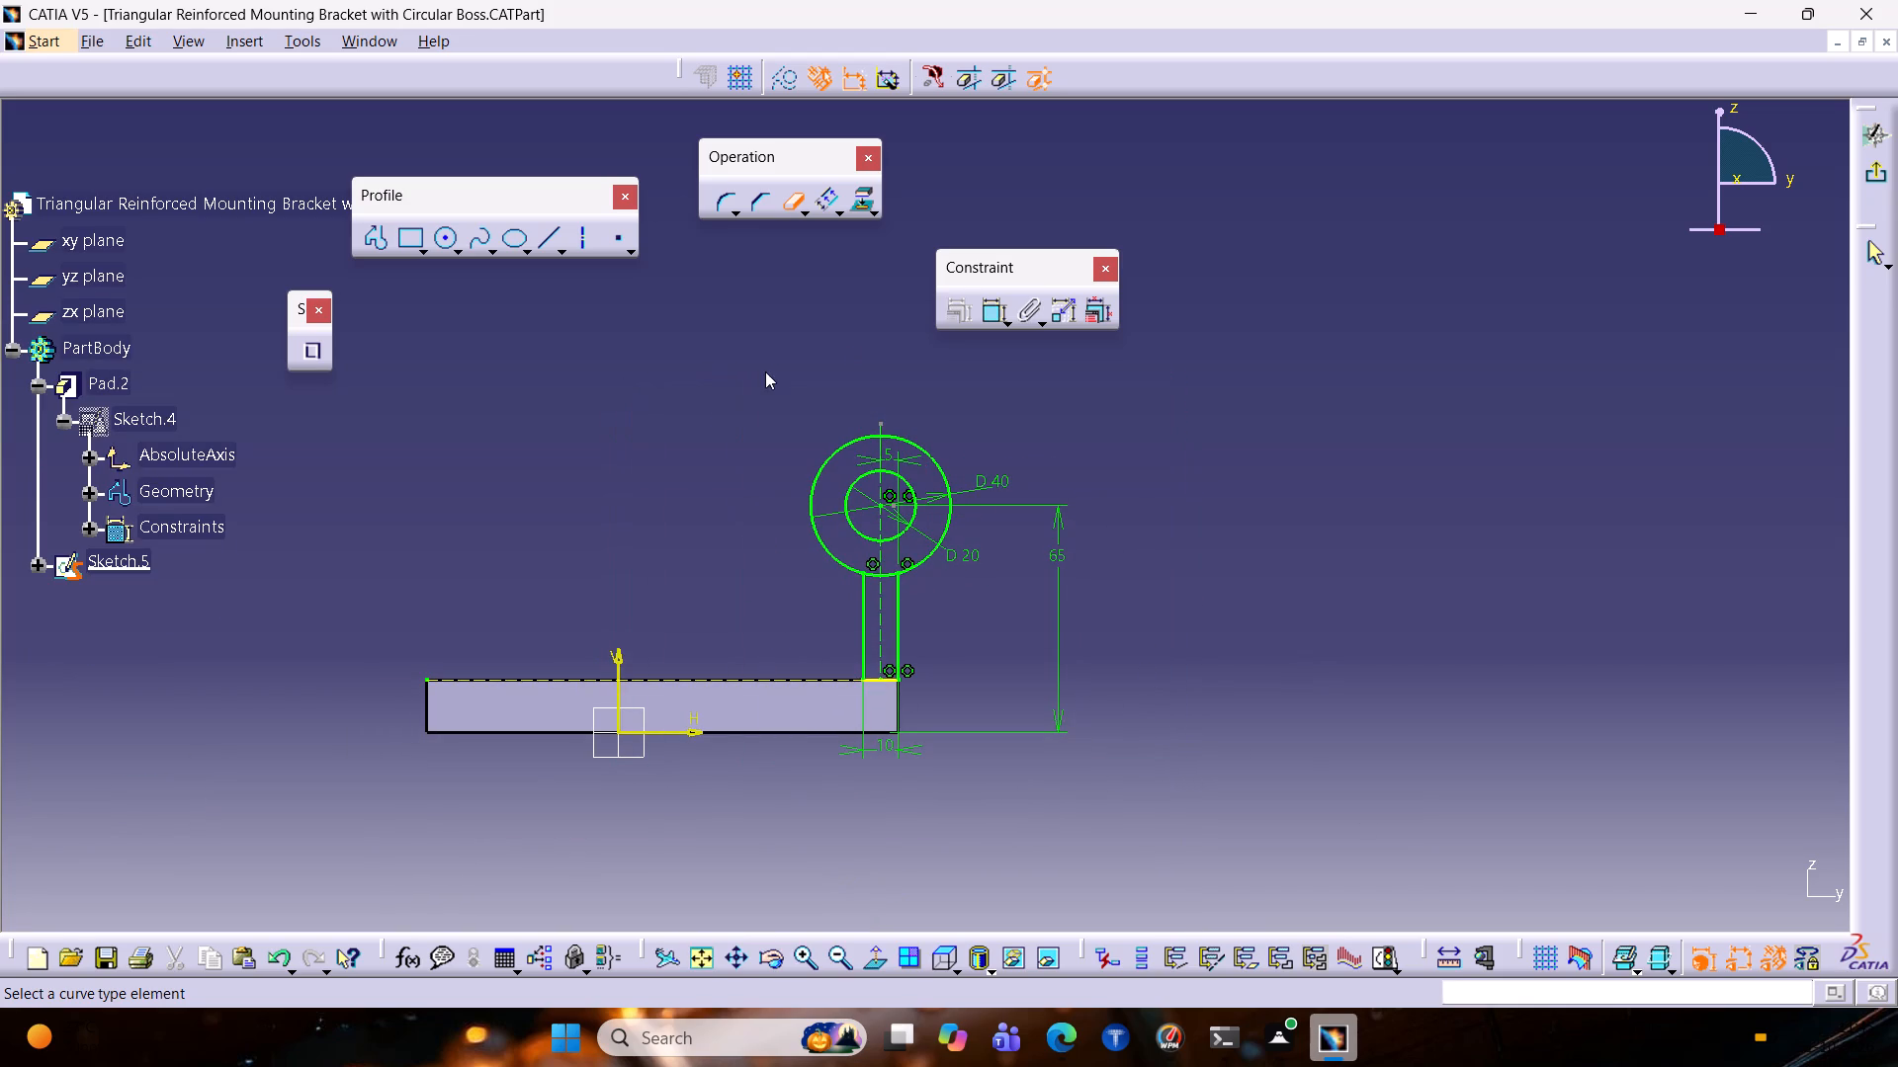
drag(791, 398, 1092, 729)
key(Delete)
drag(886, 404, 820, 641)
key(Delete)
click(856, 439)
key(Delete)
click(915, 489)
click(911, 492)
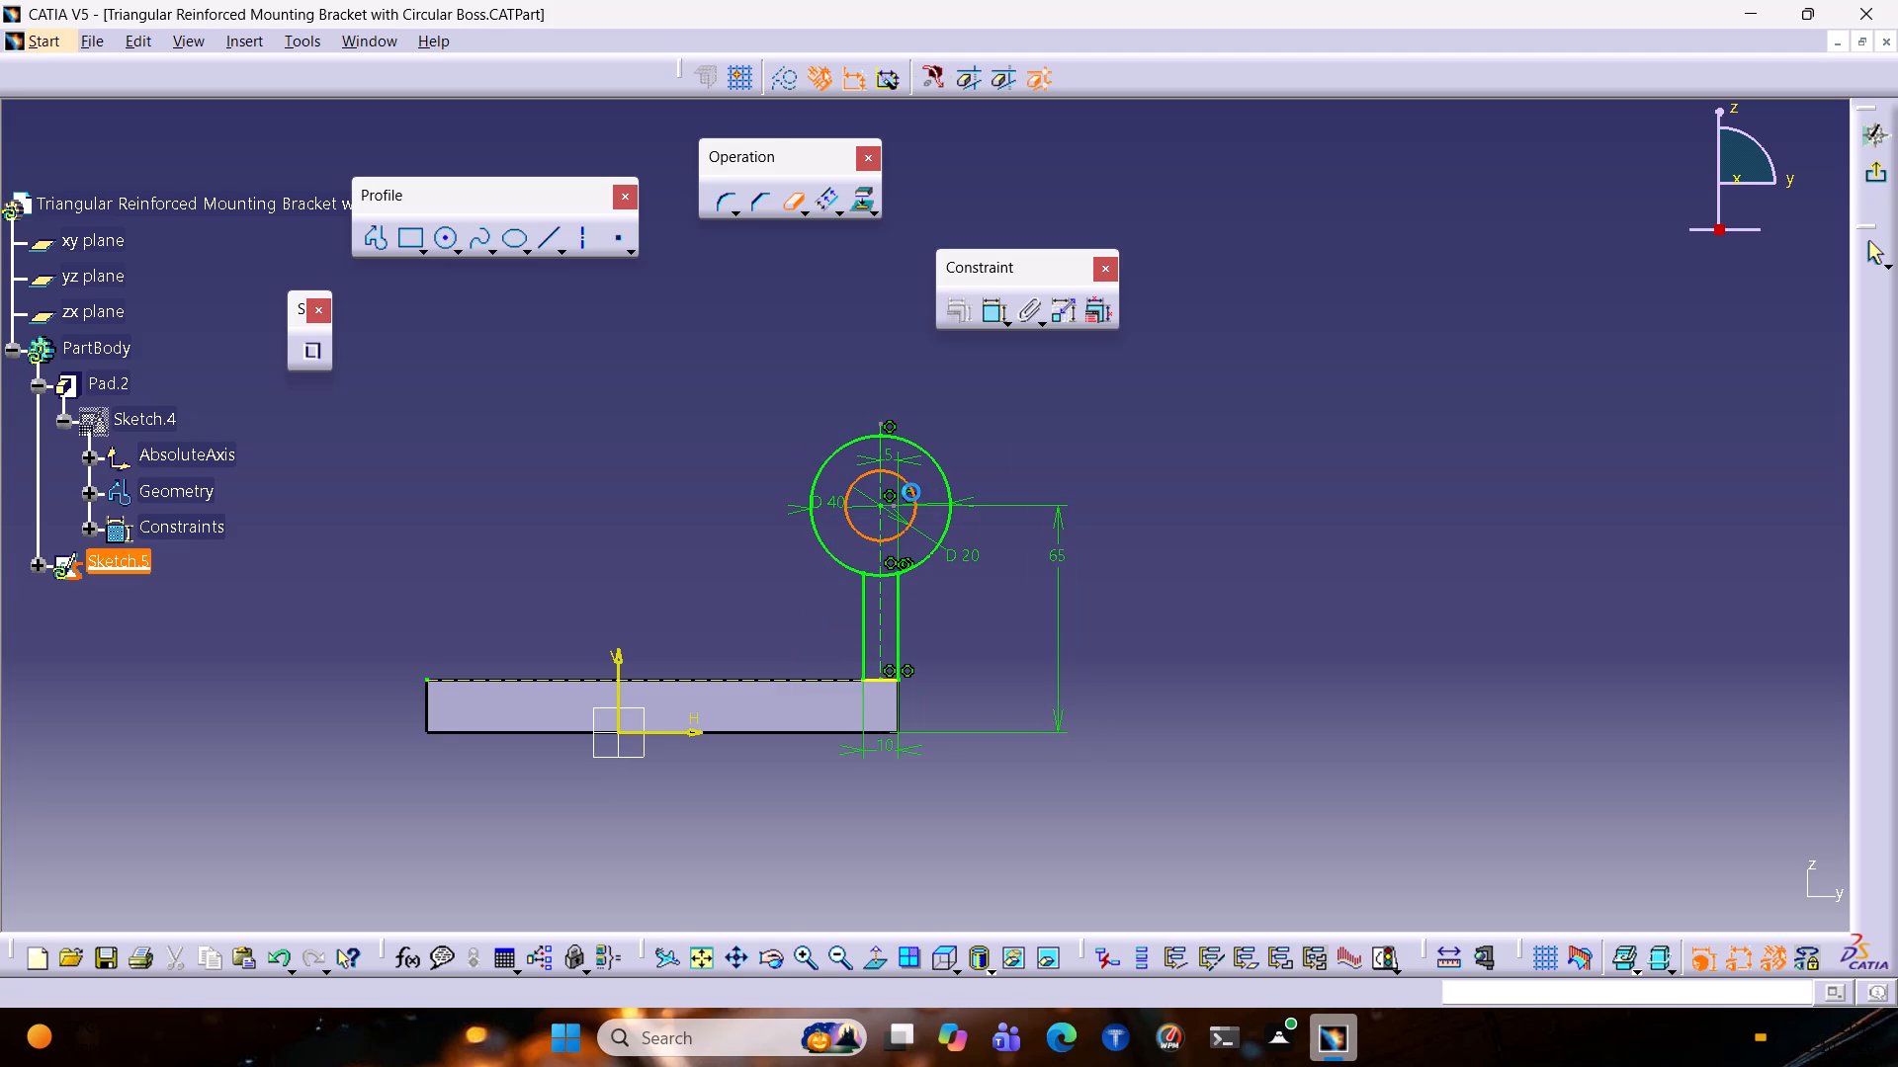
key(Delete)
key(Escape)
key(Escape)
drag(831, 422, 996, 749)
key(Delete)
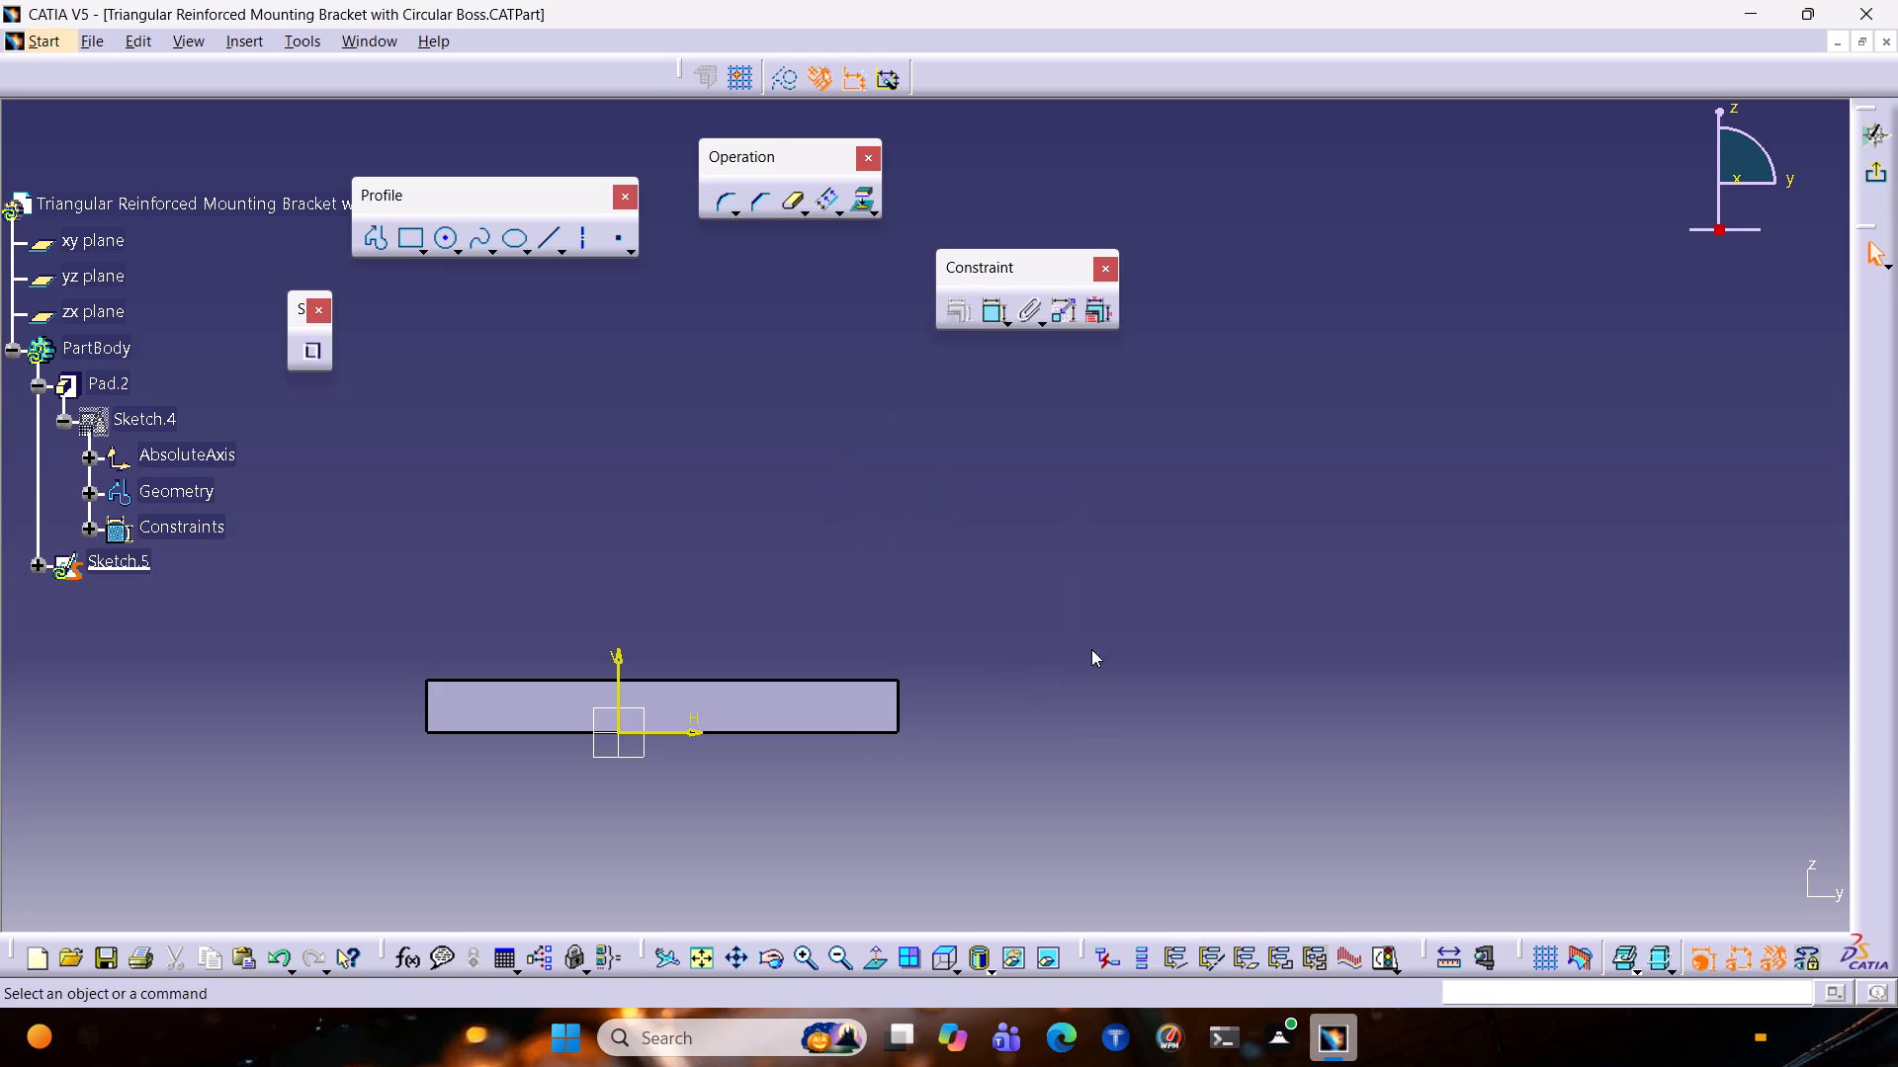
click(1875, 174)
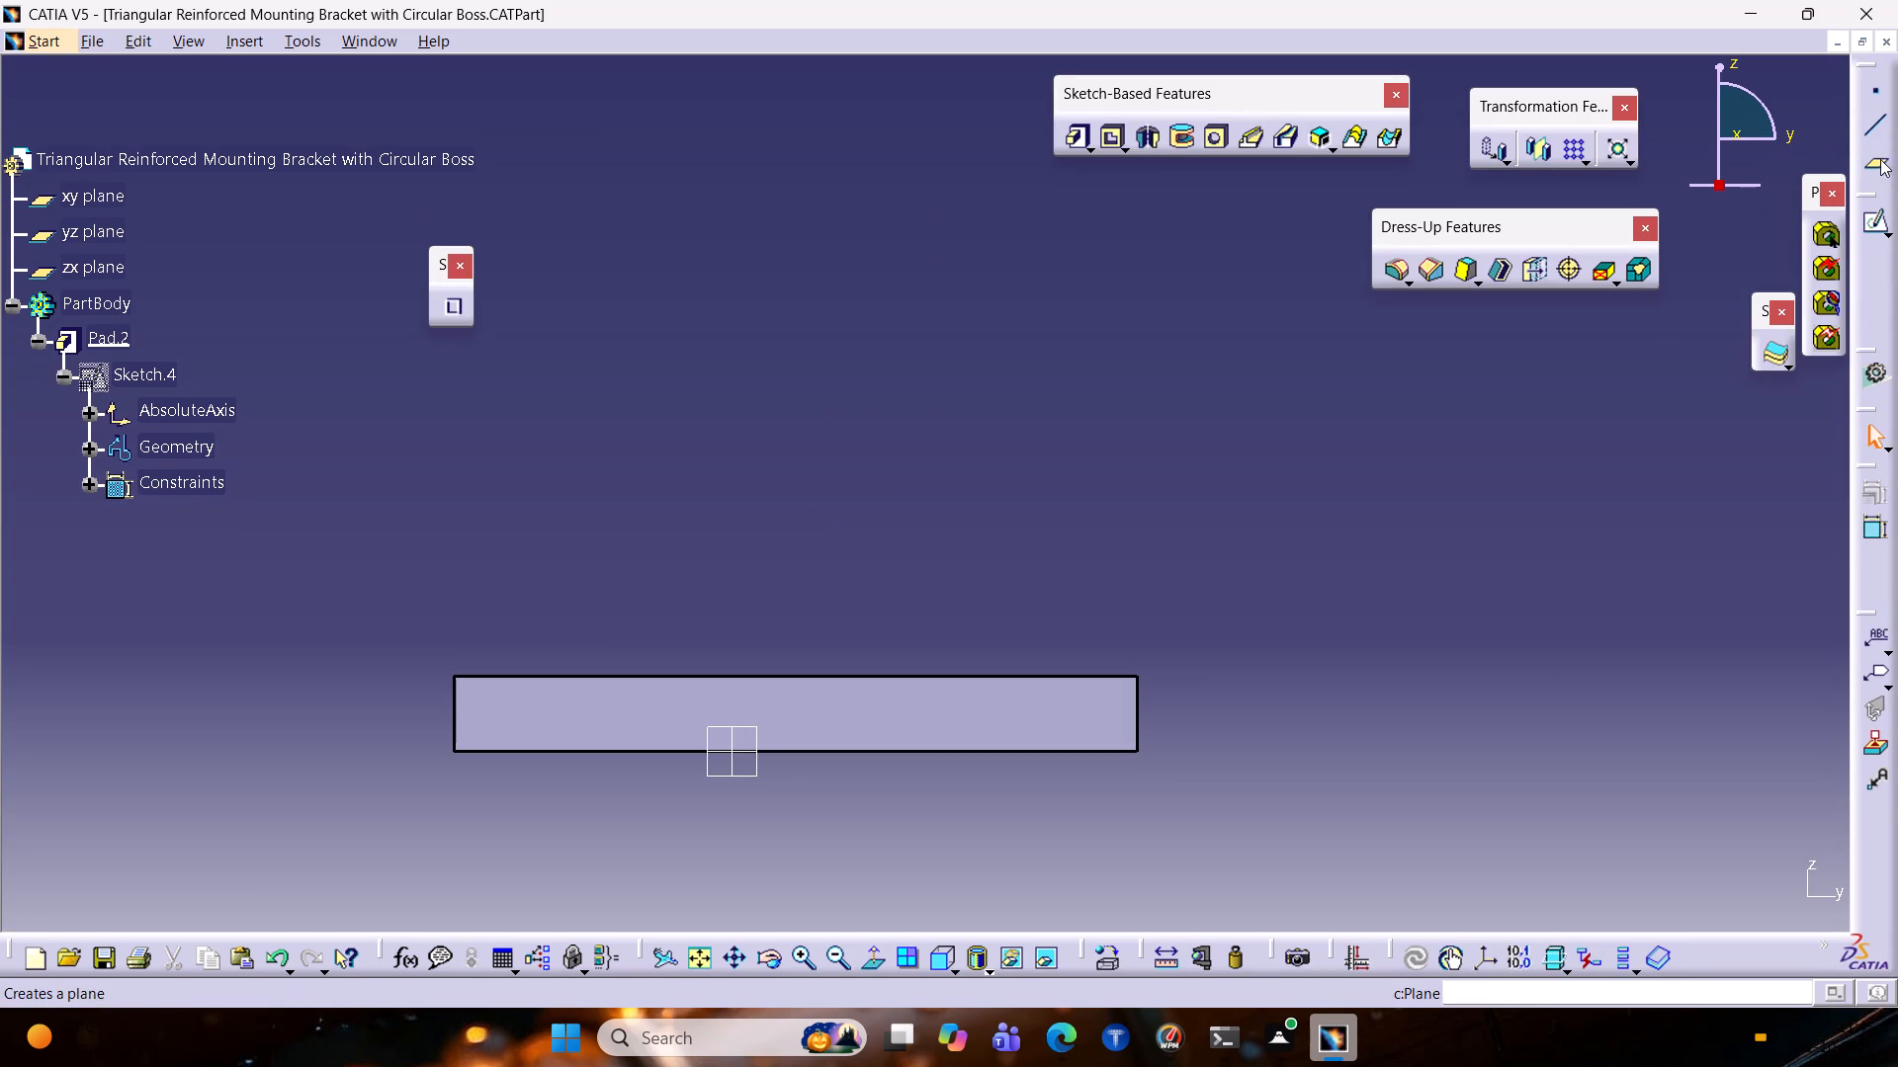
Create a reference plane offset 35 mm from the yz plane, with the offset direction reversed.
click(1880, 159)
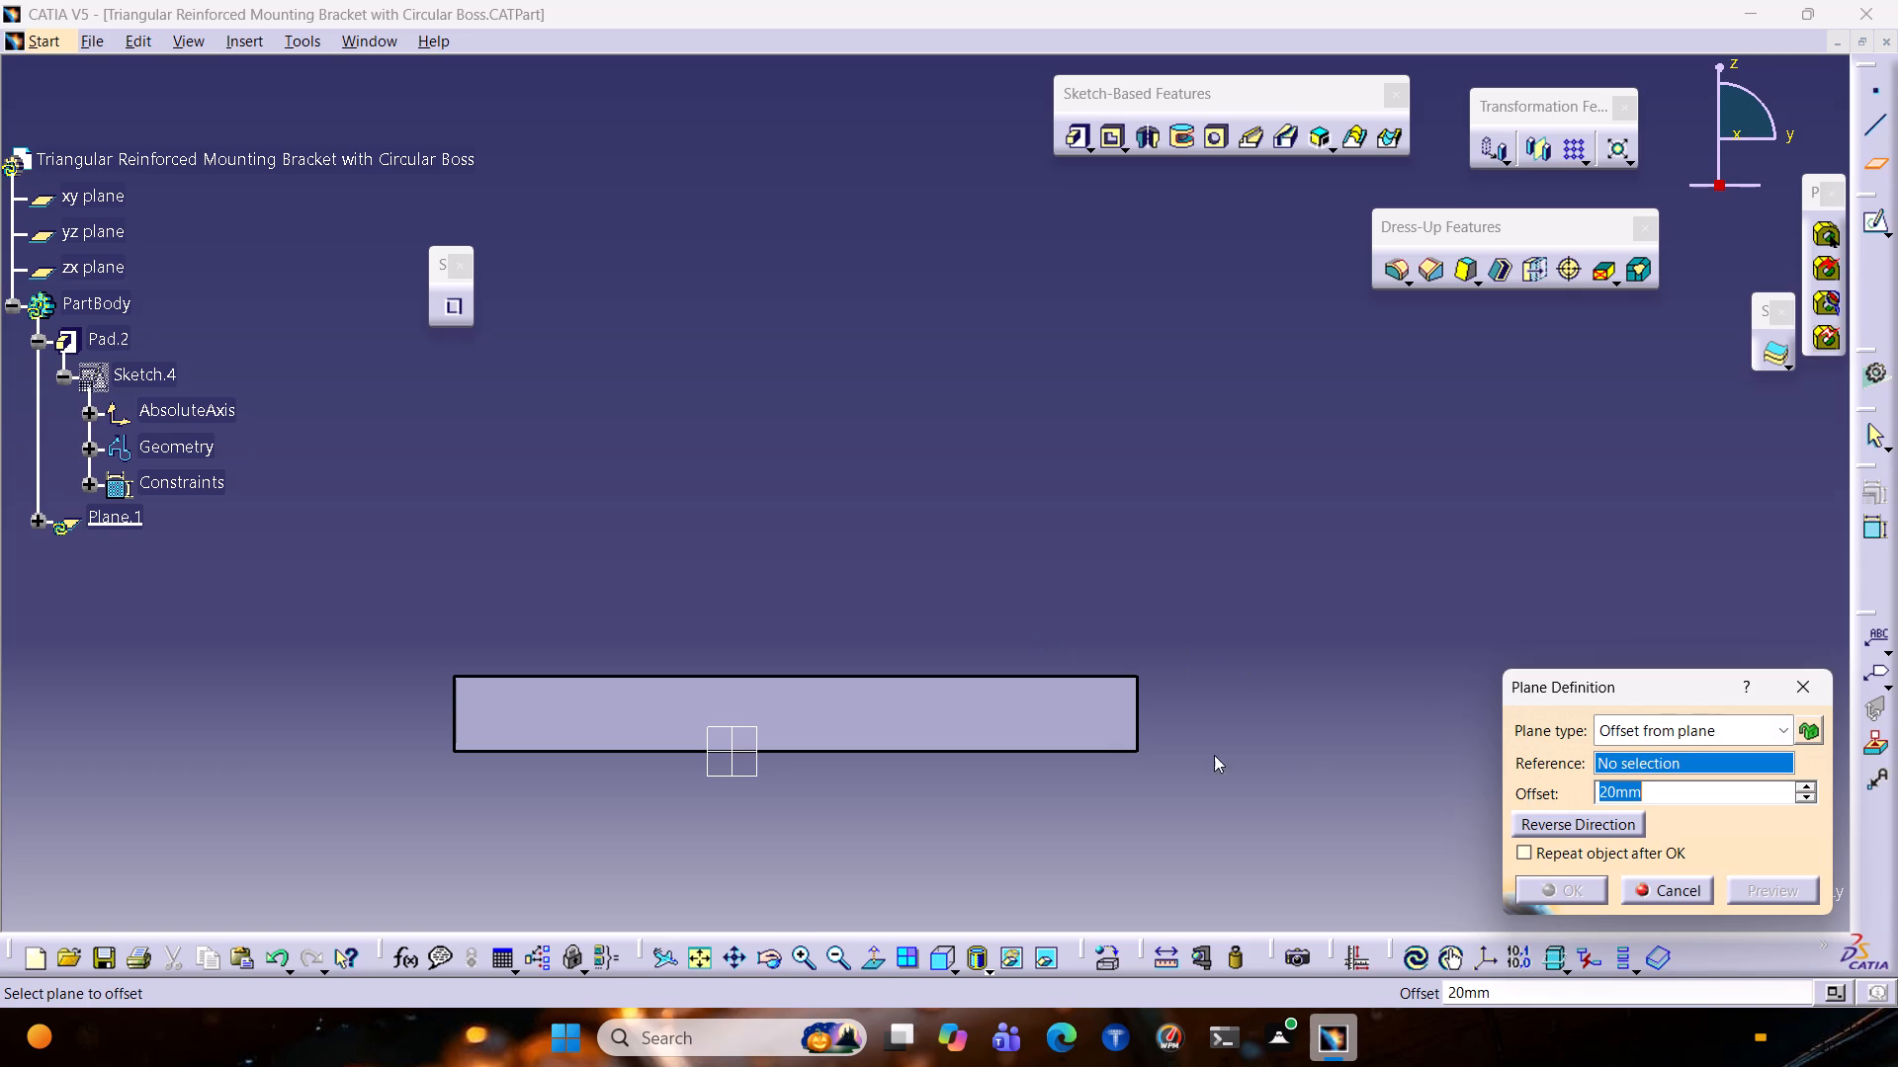
click(705, 747)
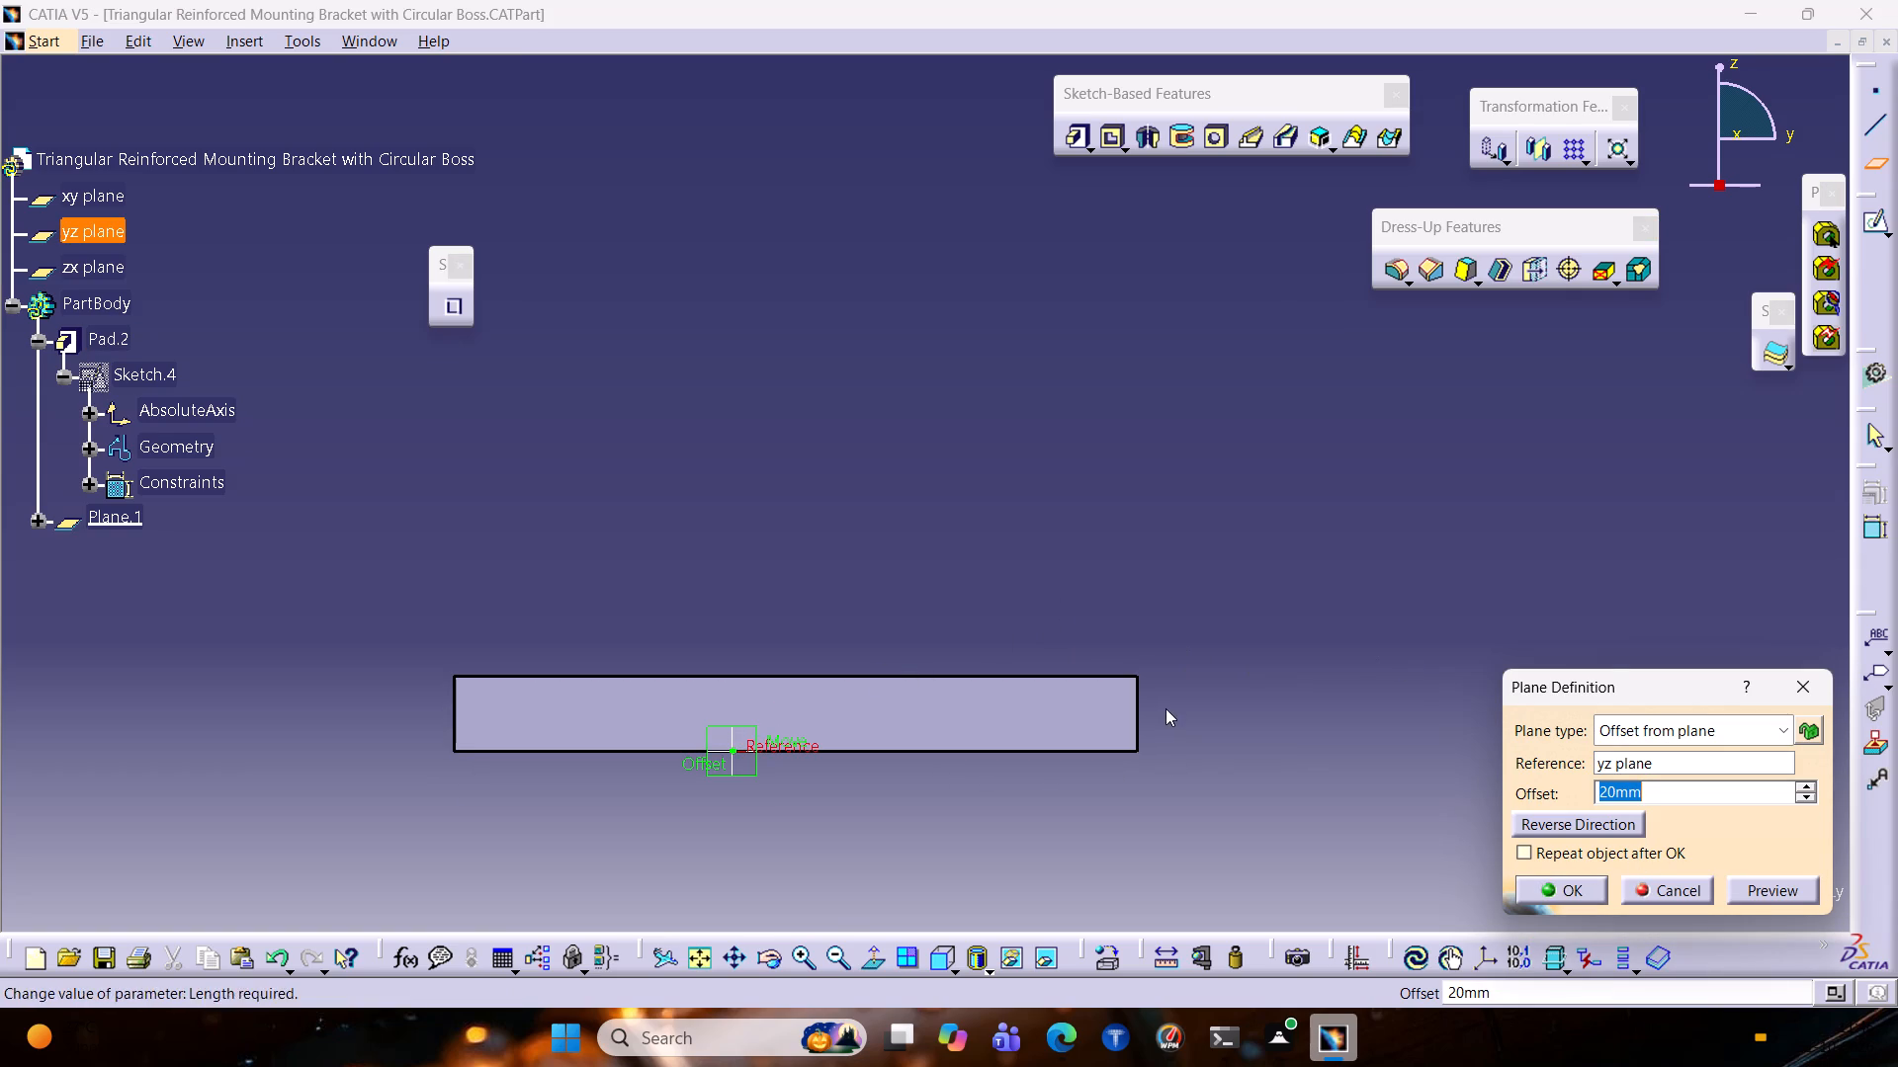
middle_drag(1218, 704, 822, 828)
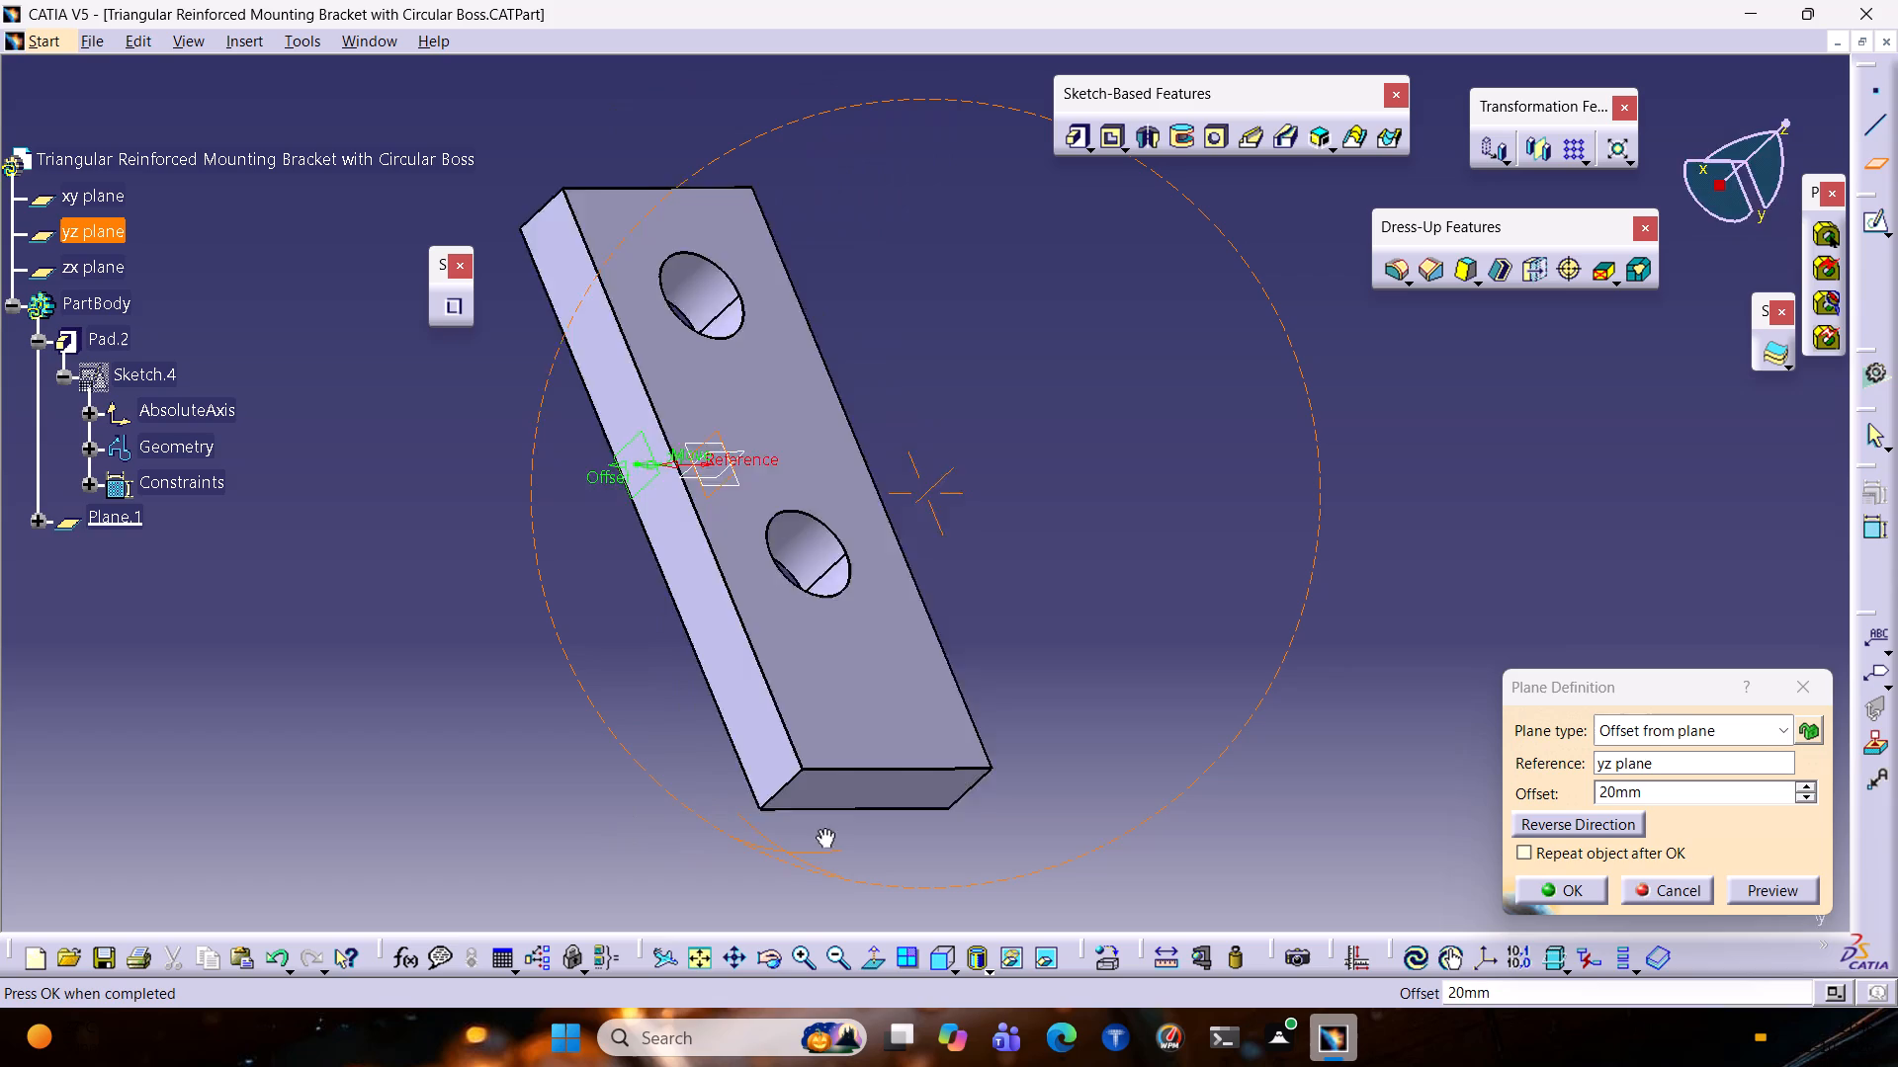
middle_drag(822, 828, 958, 831)
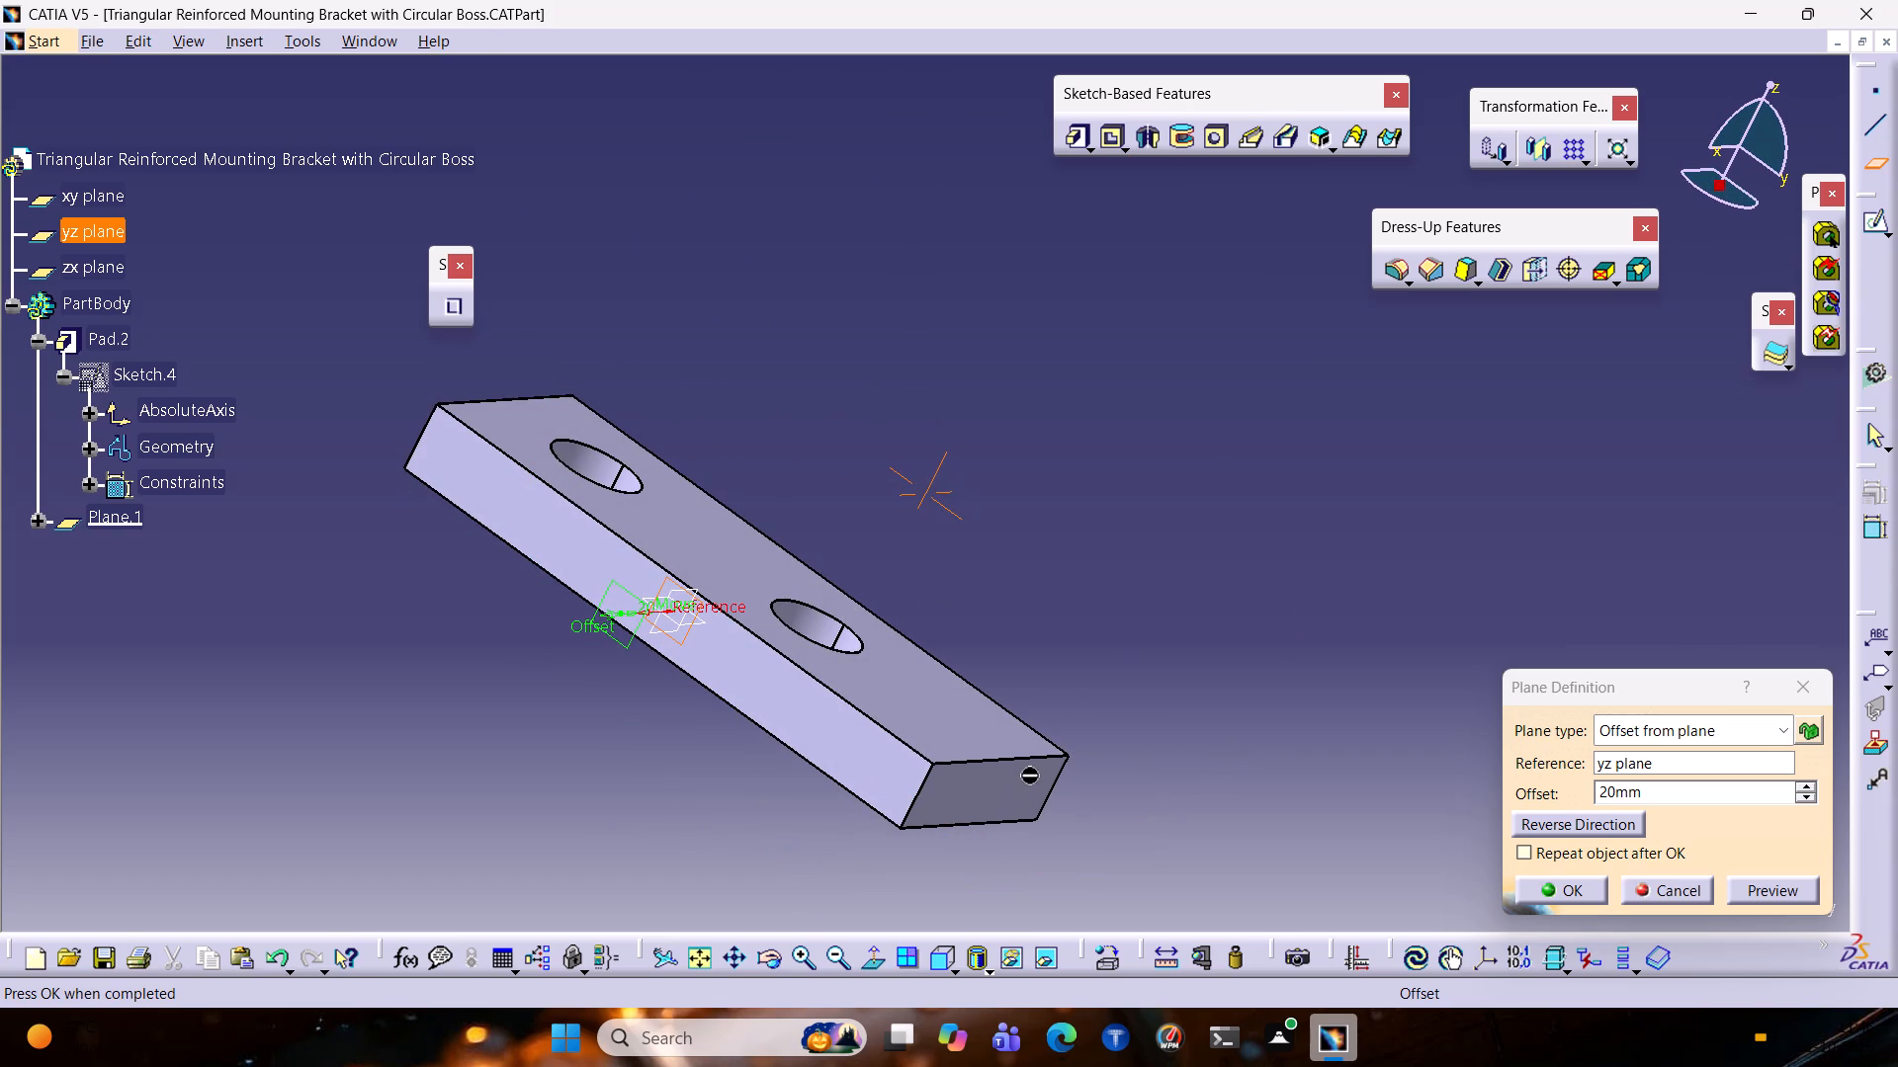
click(1579, 822)
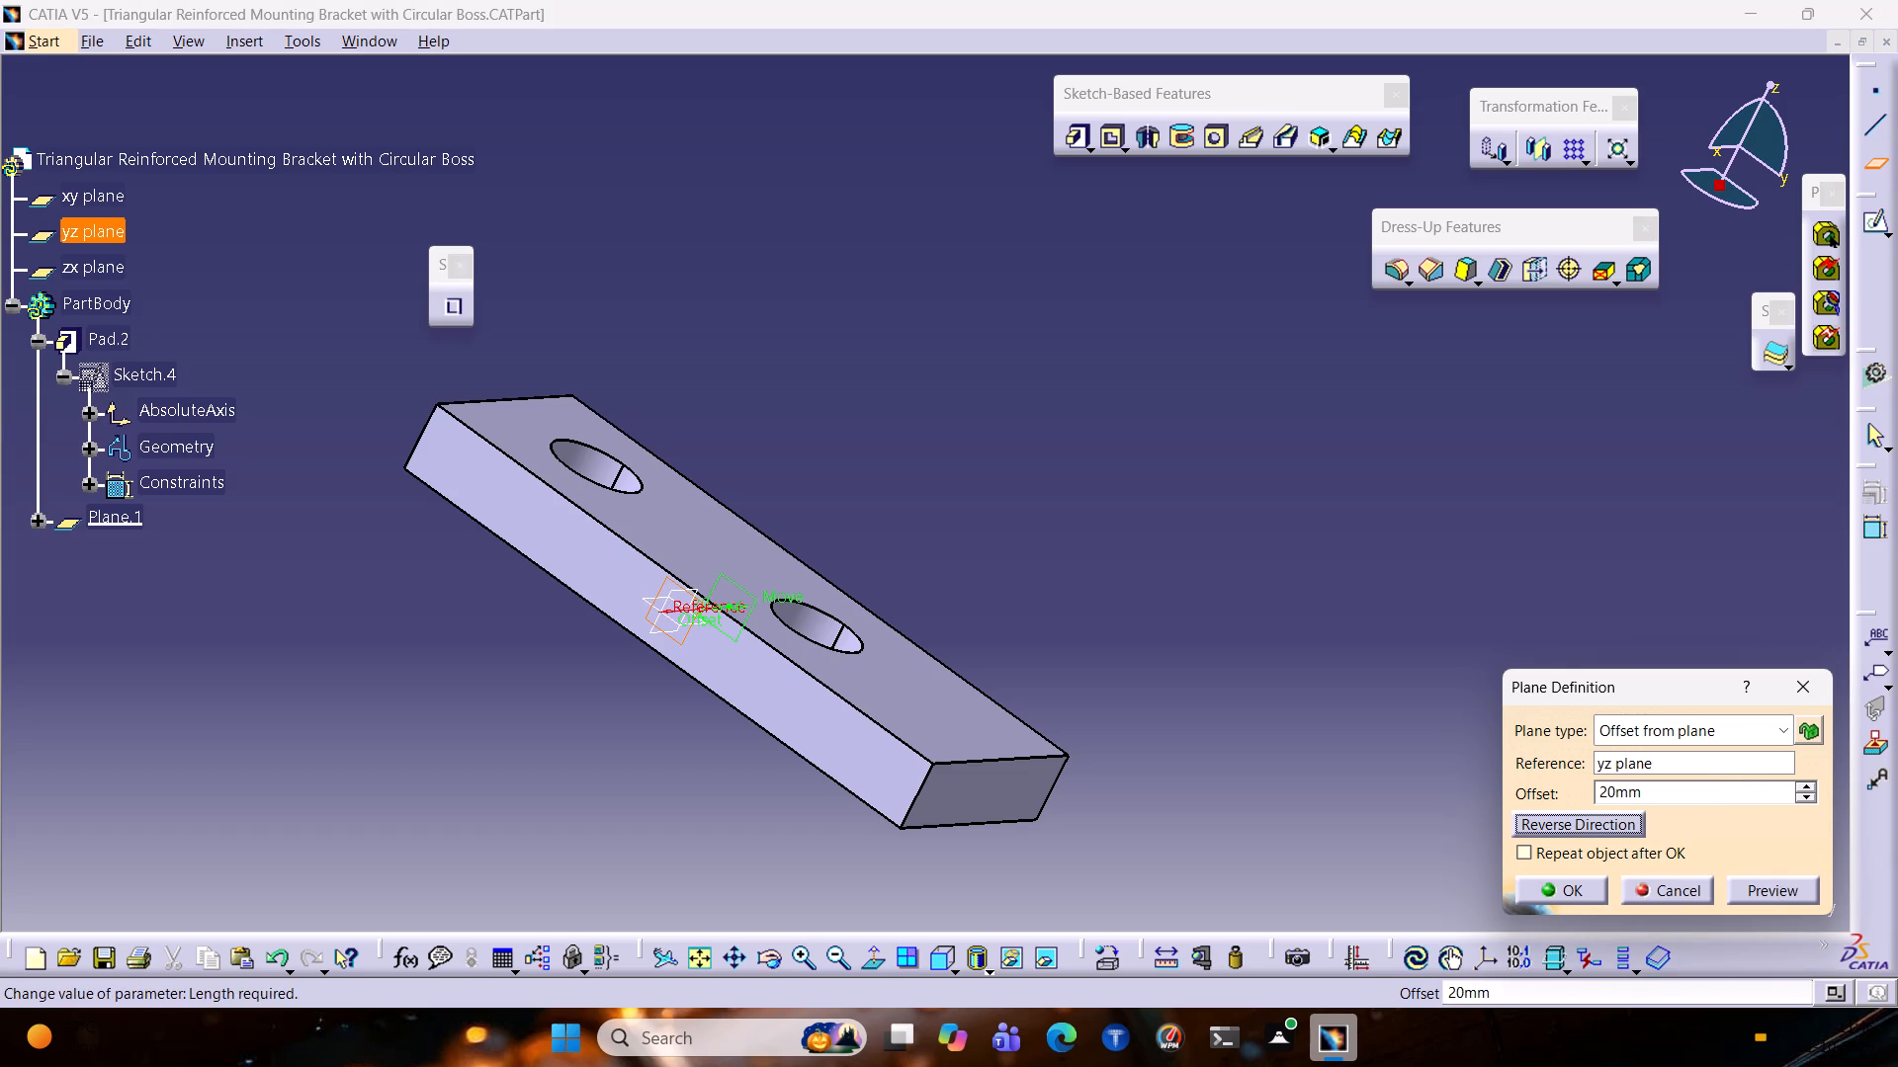
drag(1715, 783, 1509, 785)
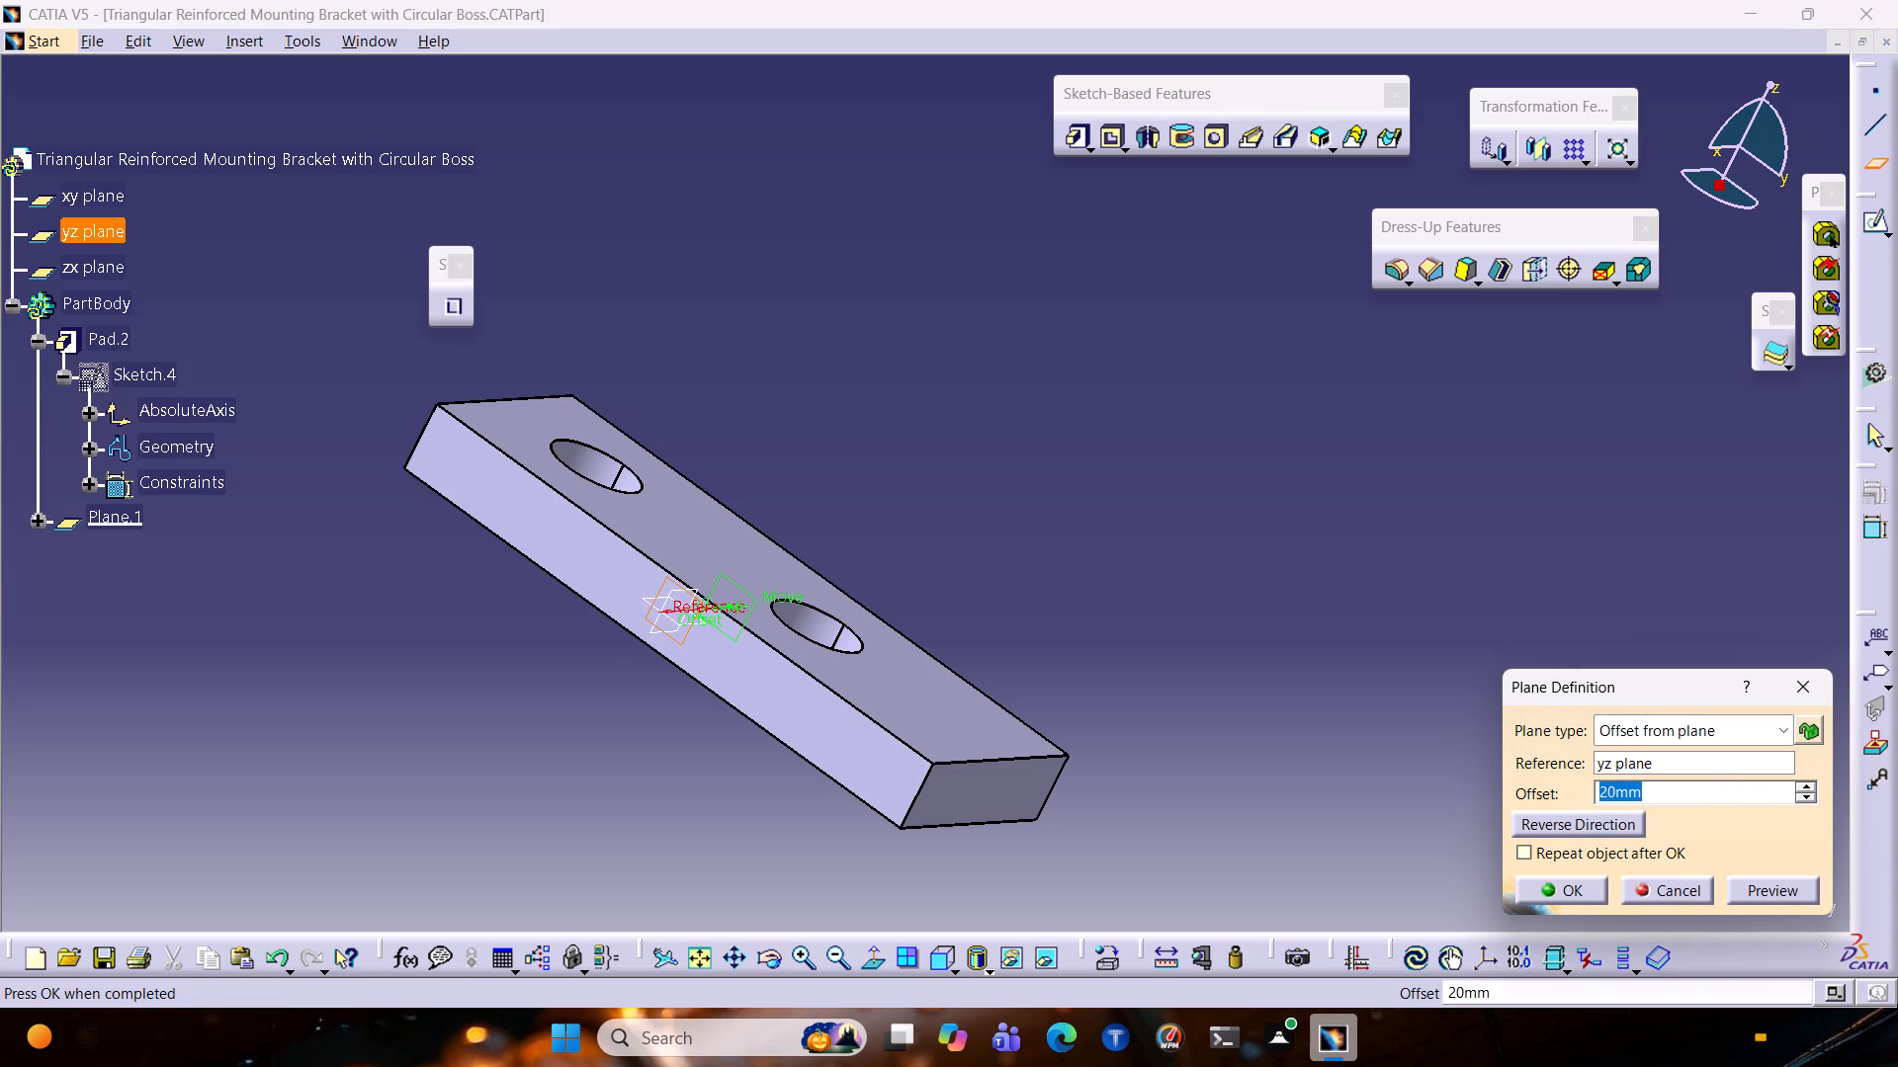
text(35)
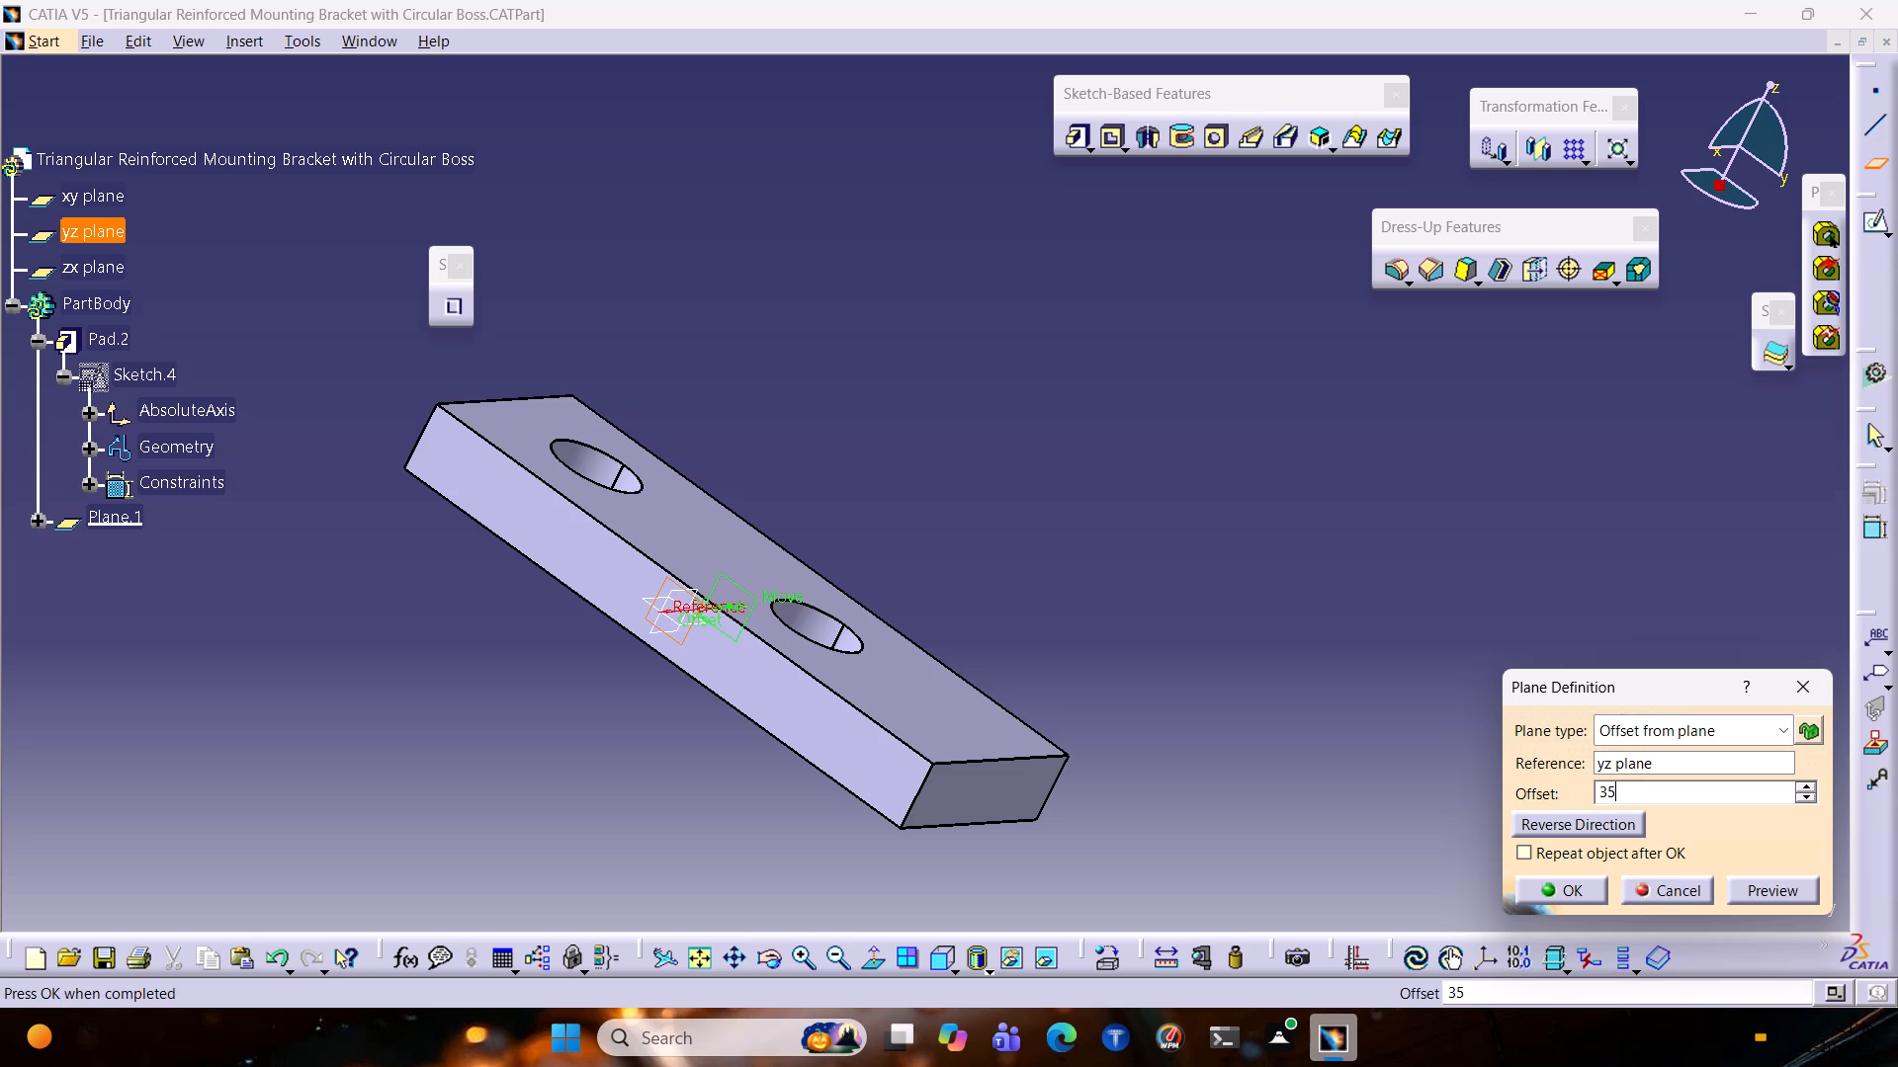
click(1790, 897)
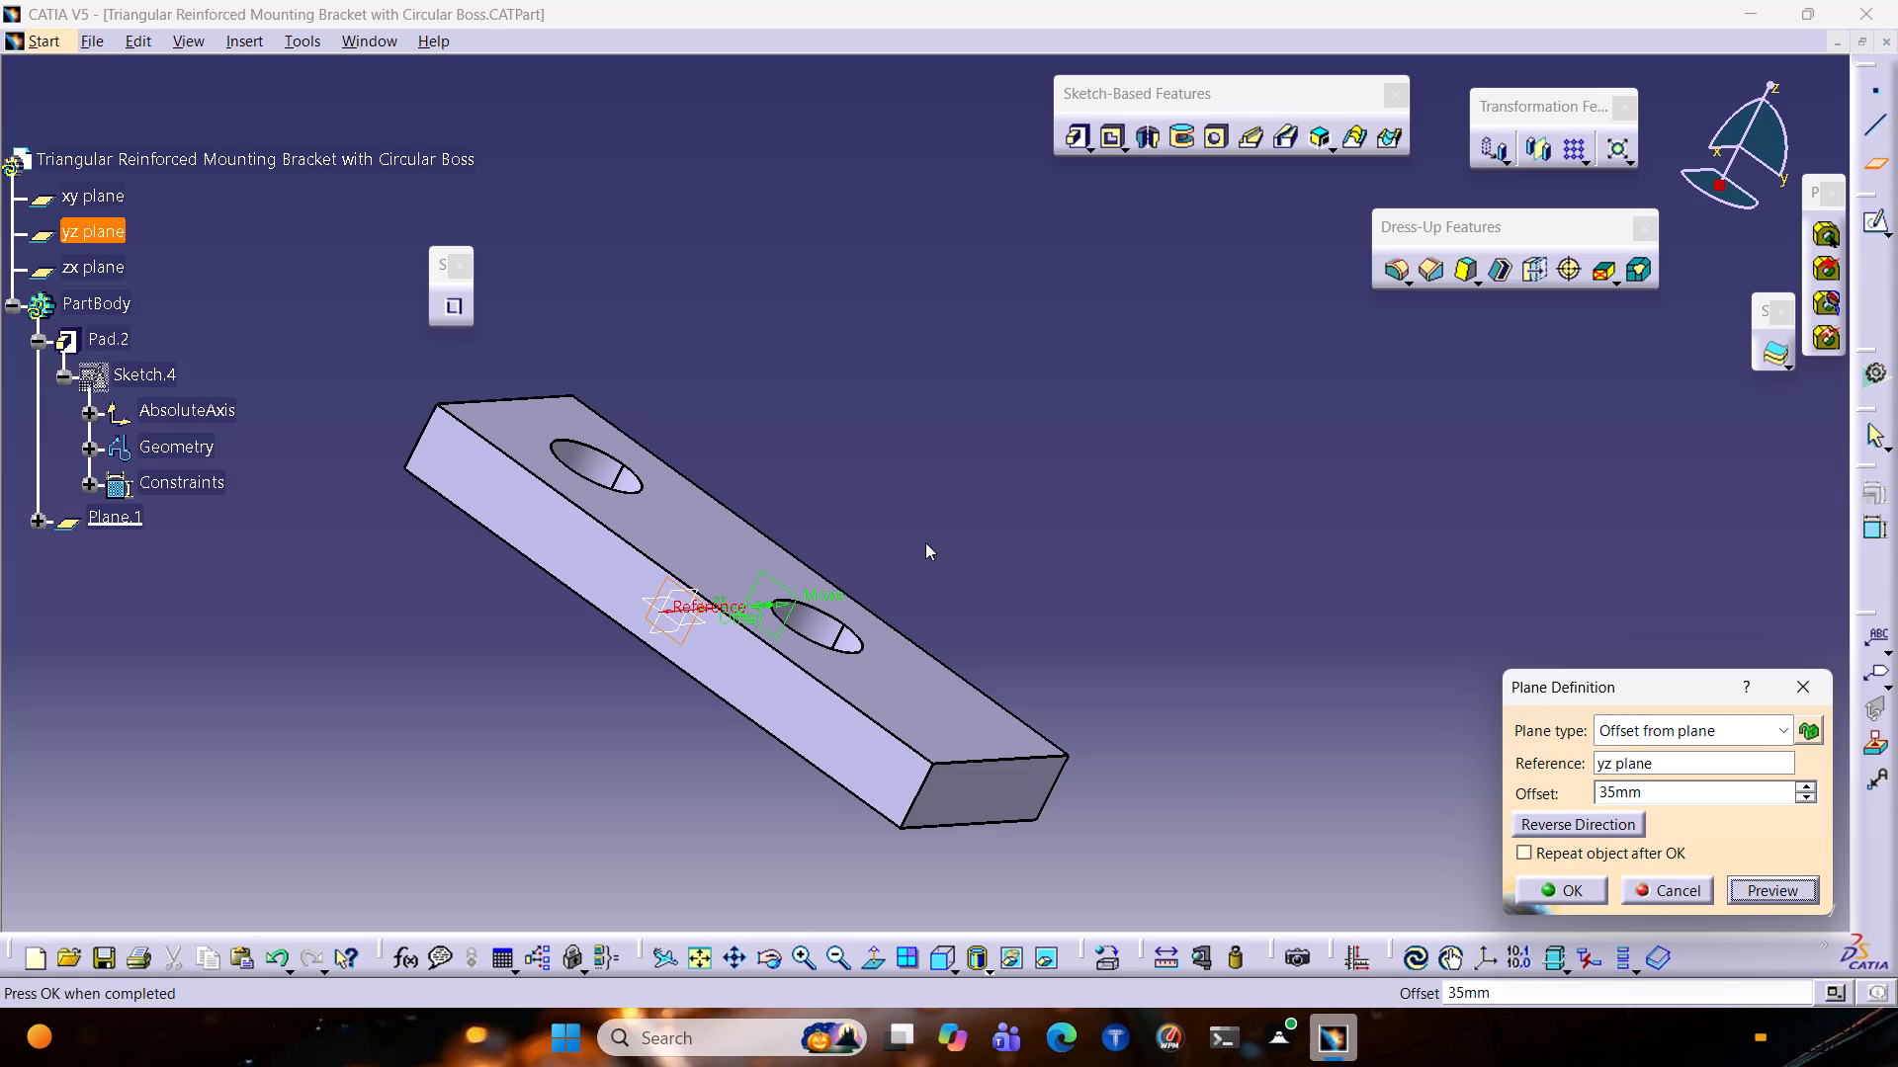
ctrl+middle_drag(925, 542, 962, 547)
middle_drag(995, 533, 733, 655)
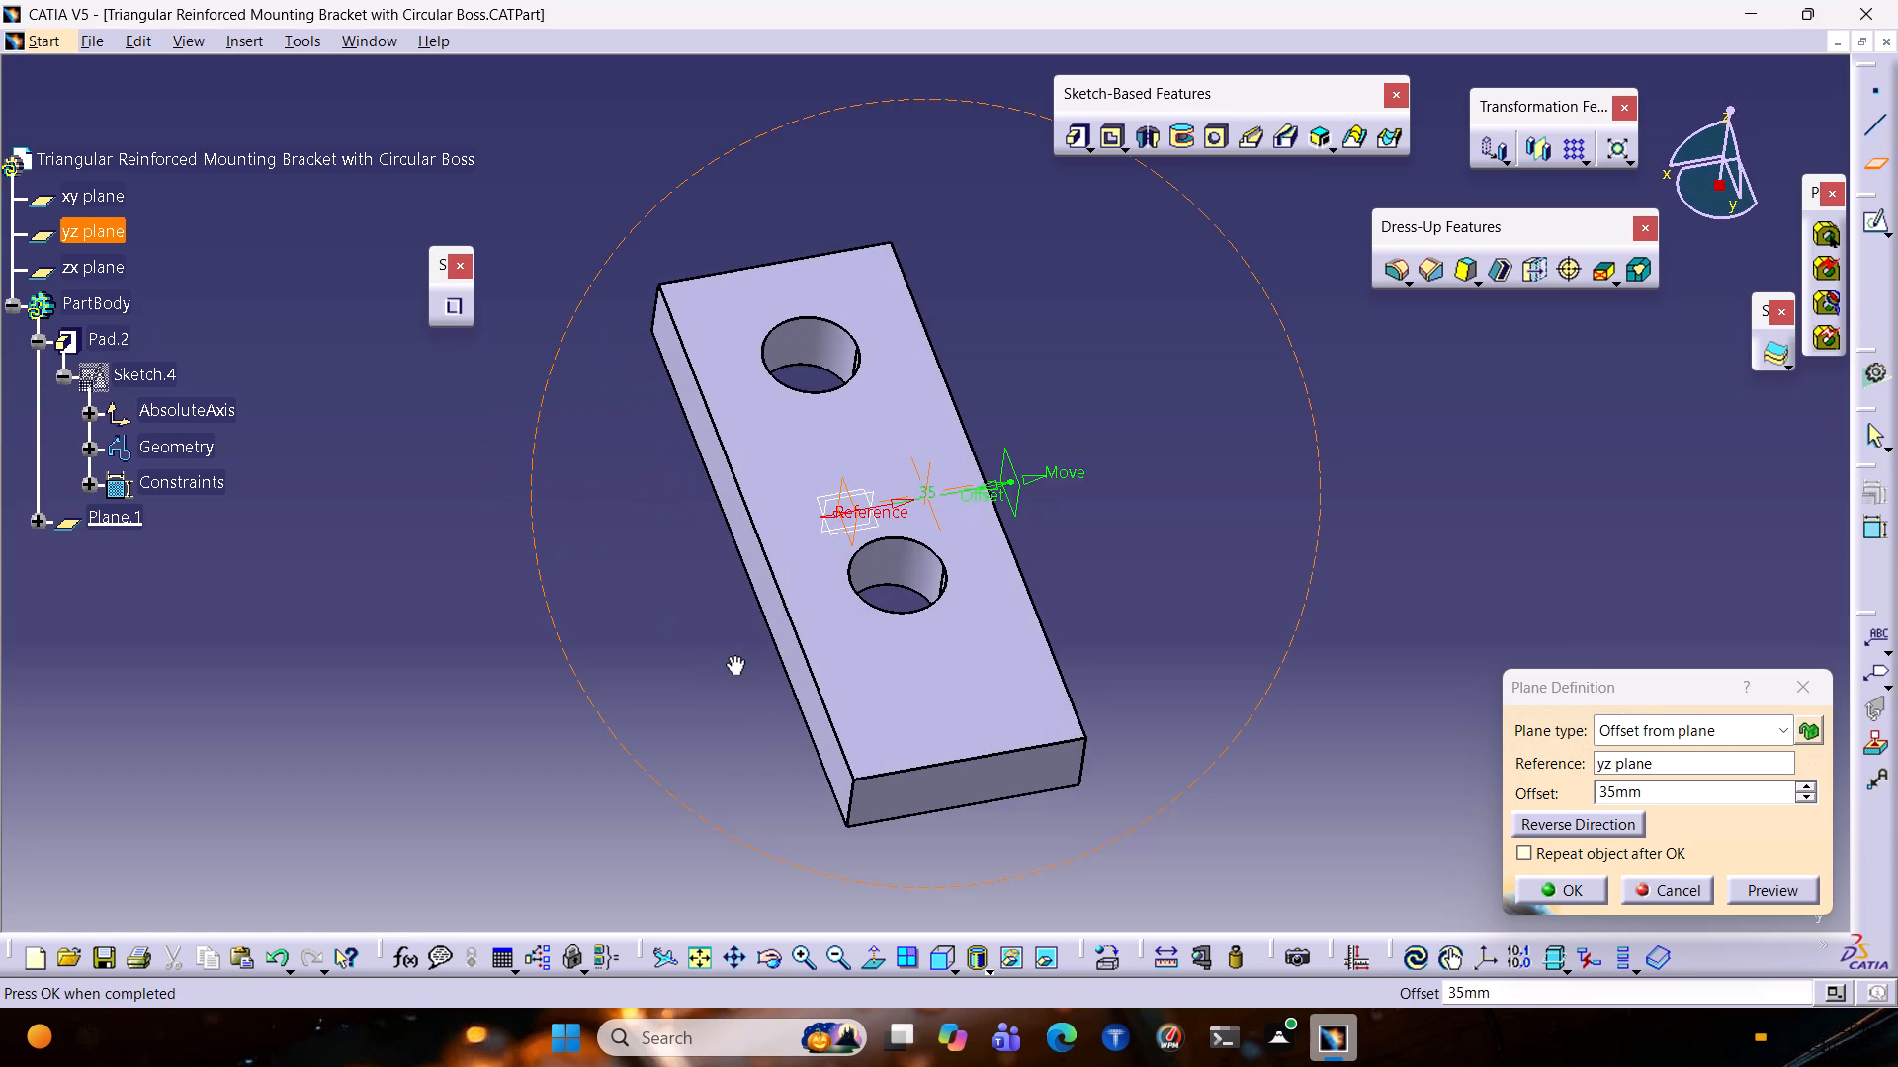
middle_drag(733, 655, 748, 651)
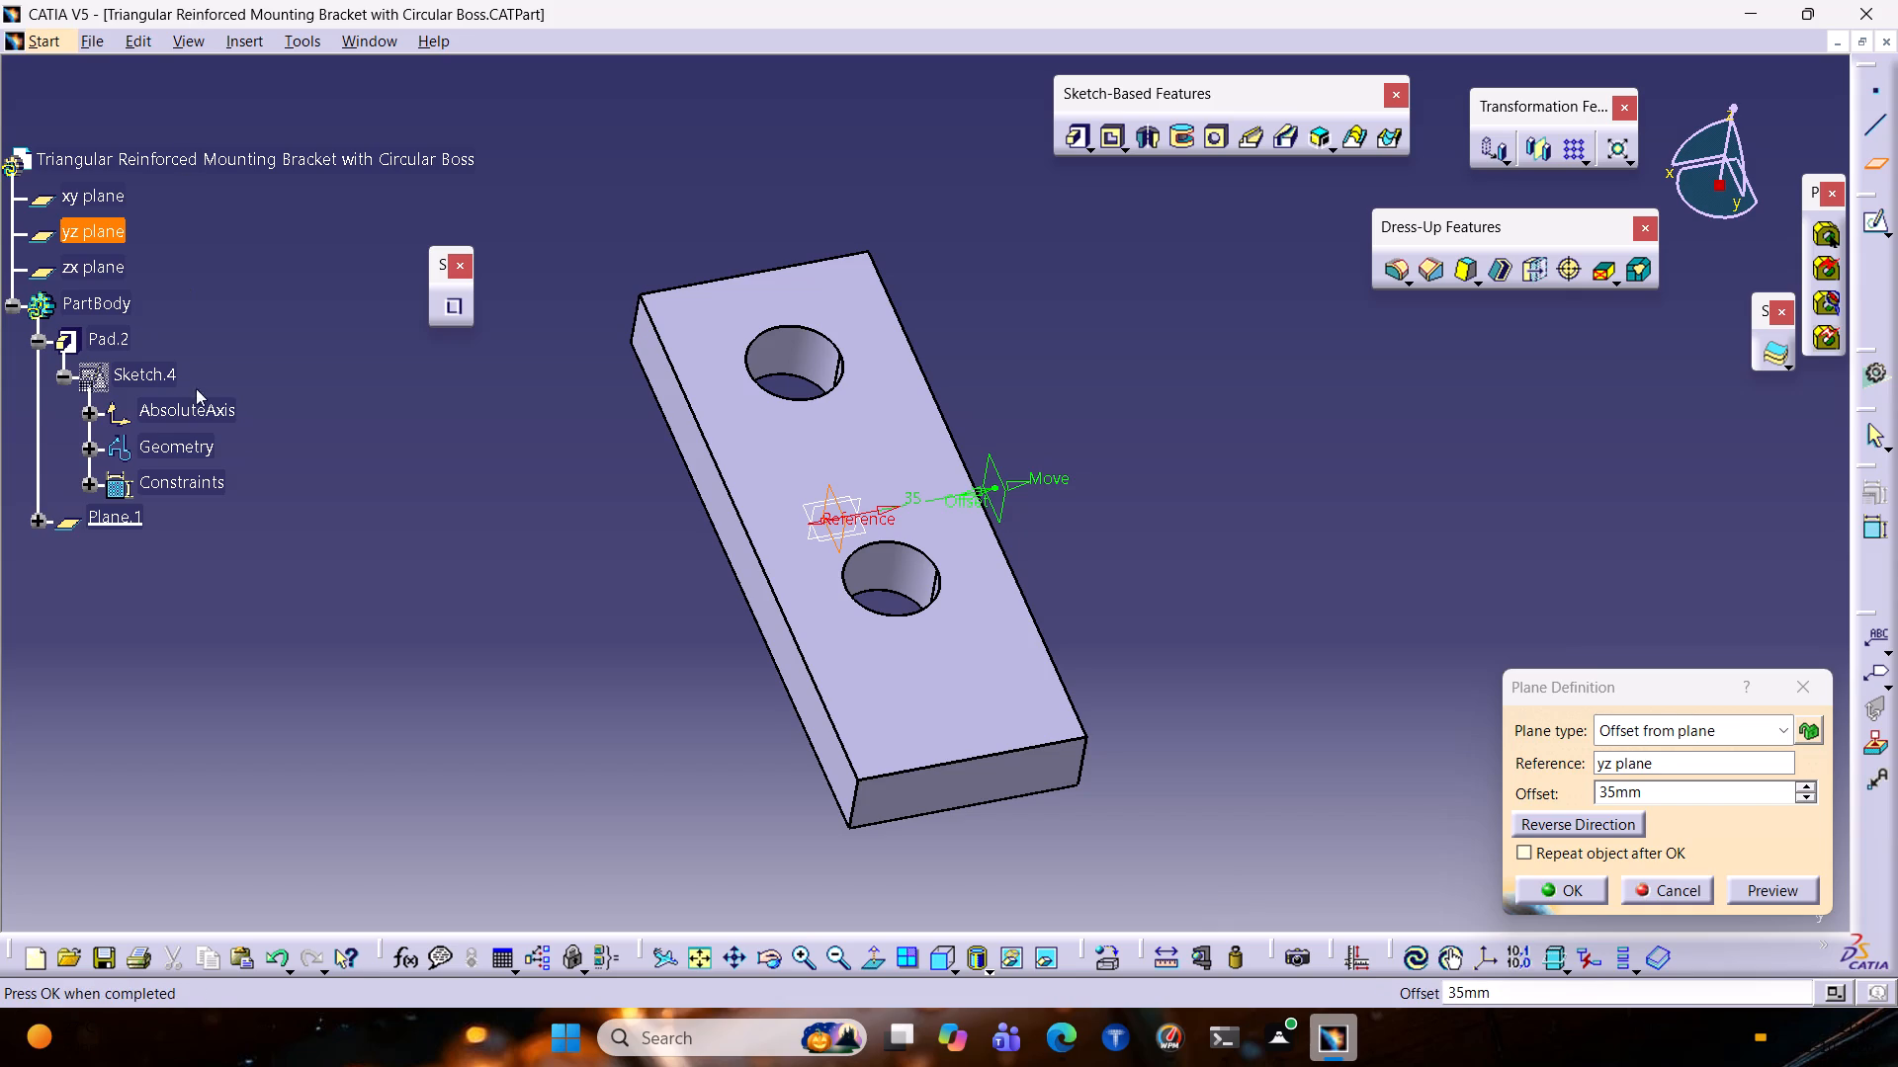
click(1559, 892)
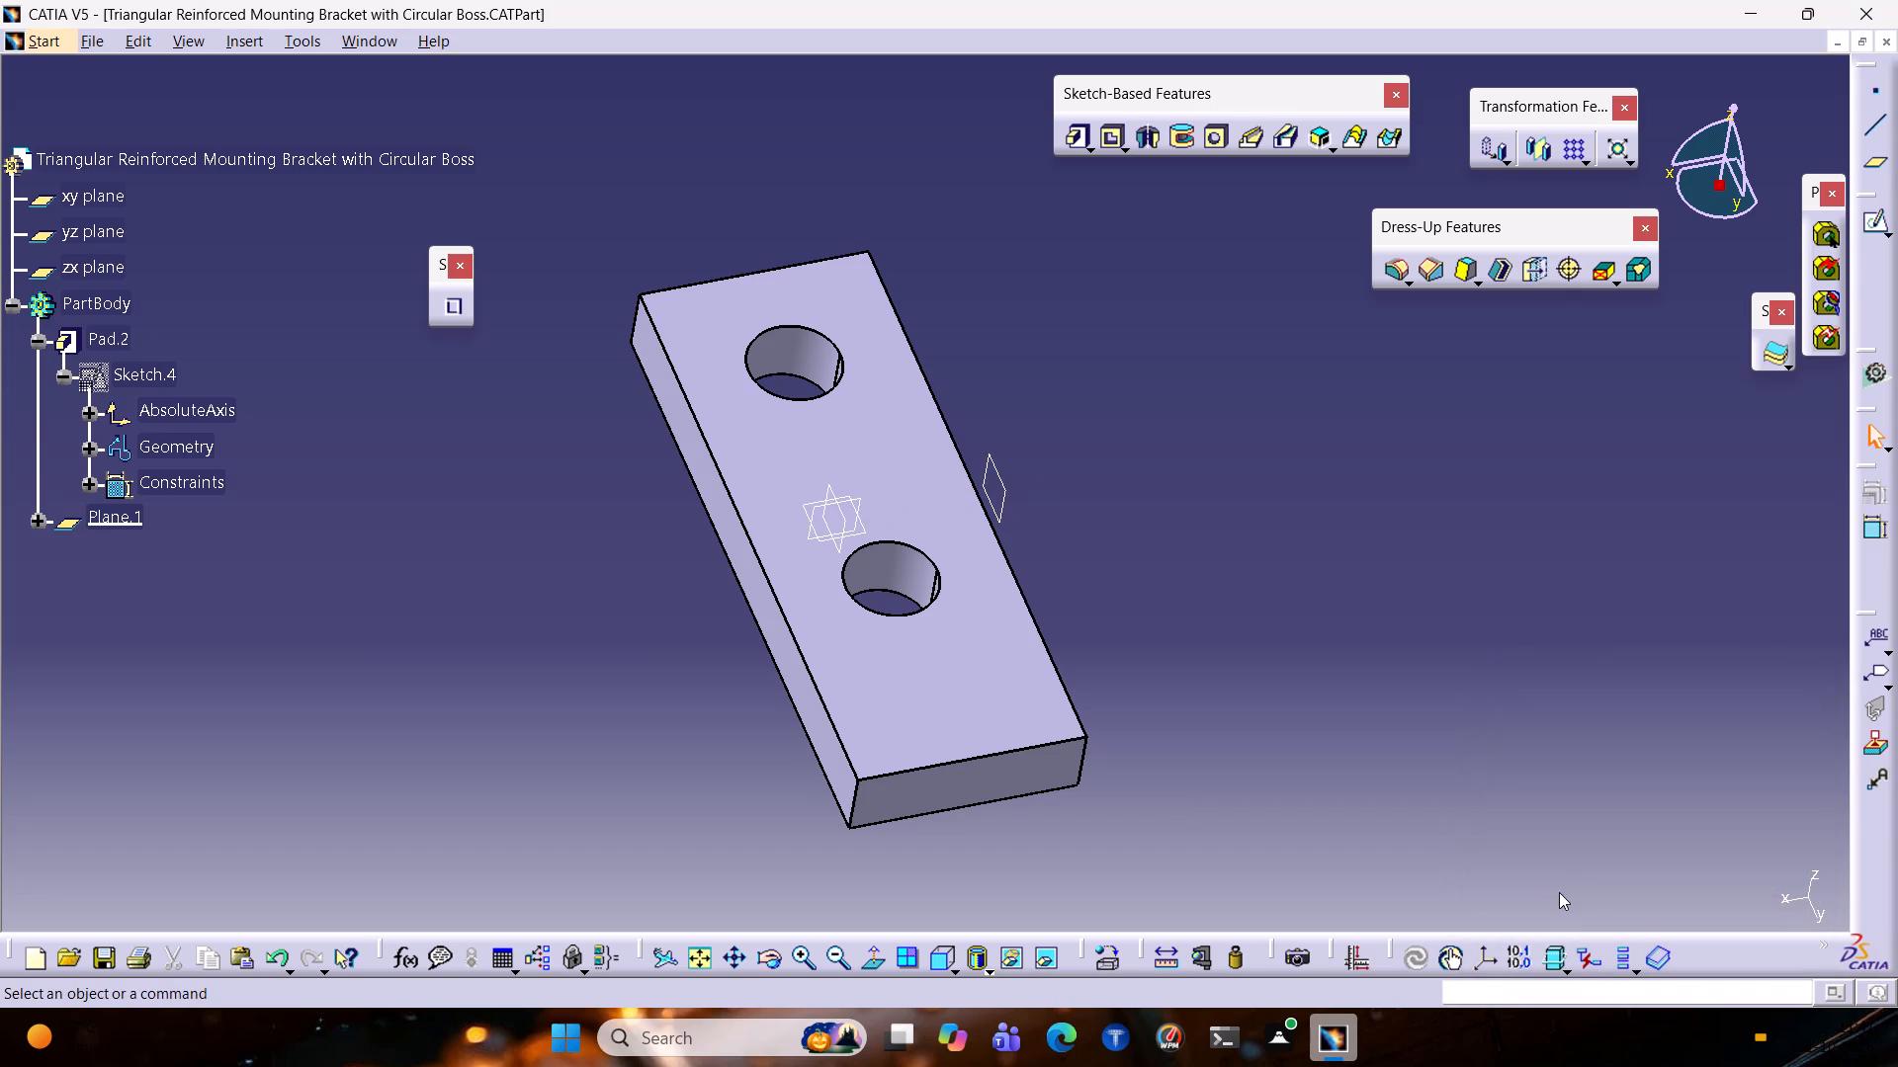
Sketch two concentric circles, about 16 mm and 42 mm in diameter, above the base plate on the new offset plane.
click(1003, 491)
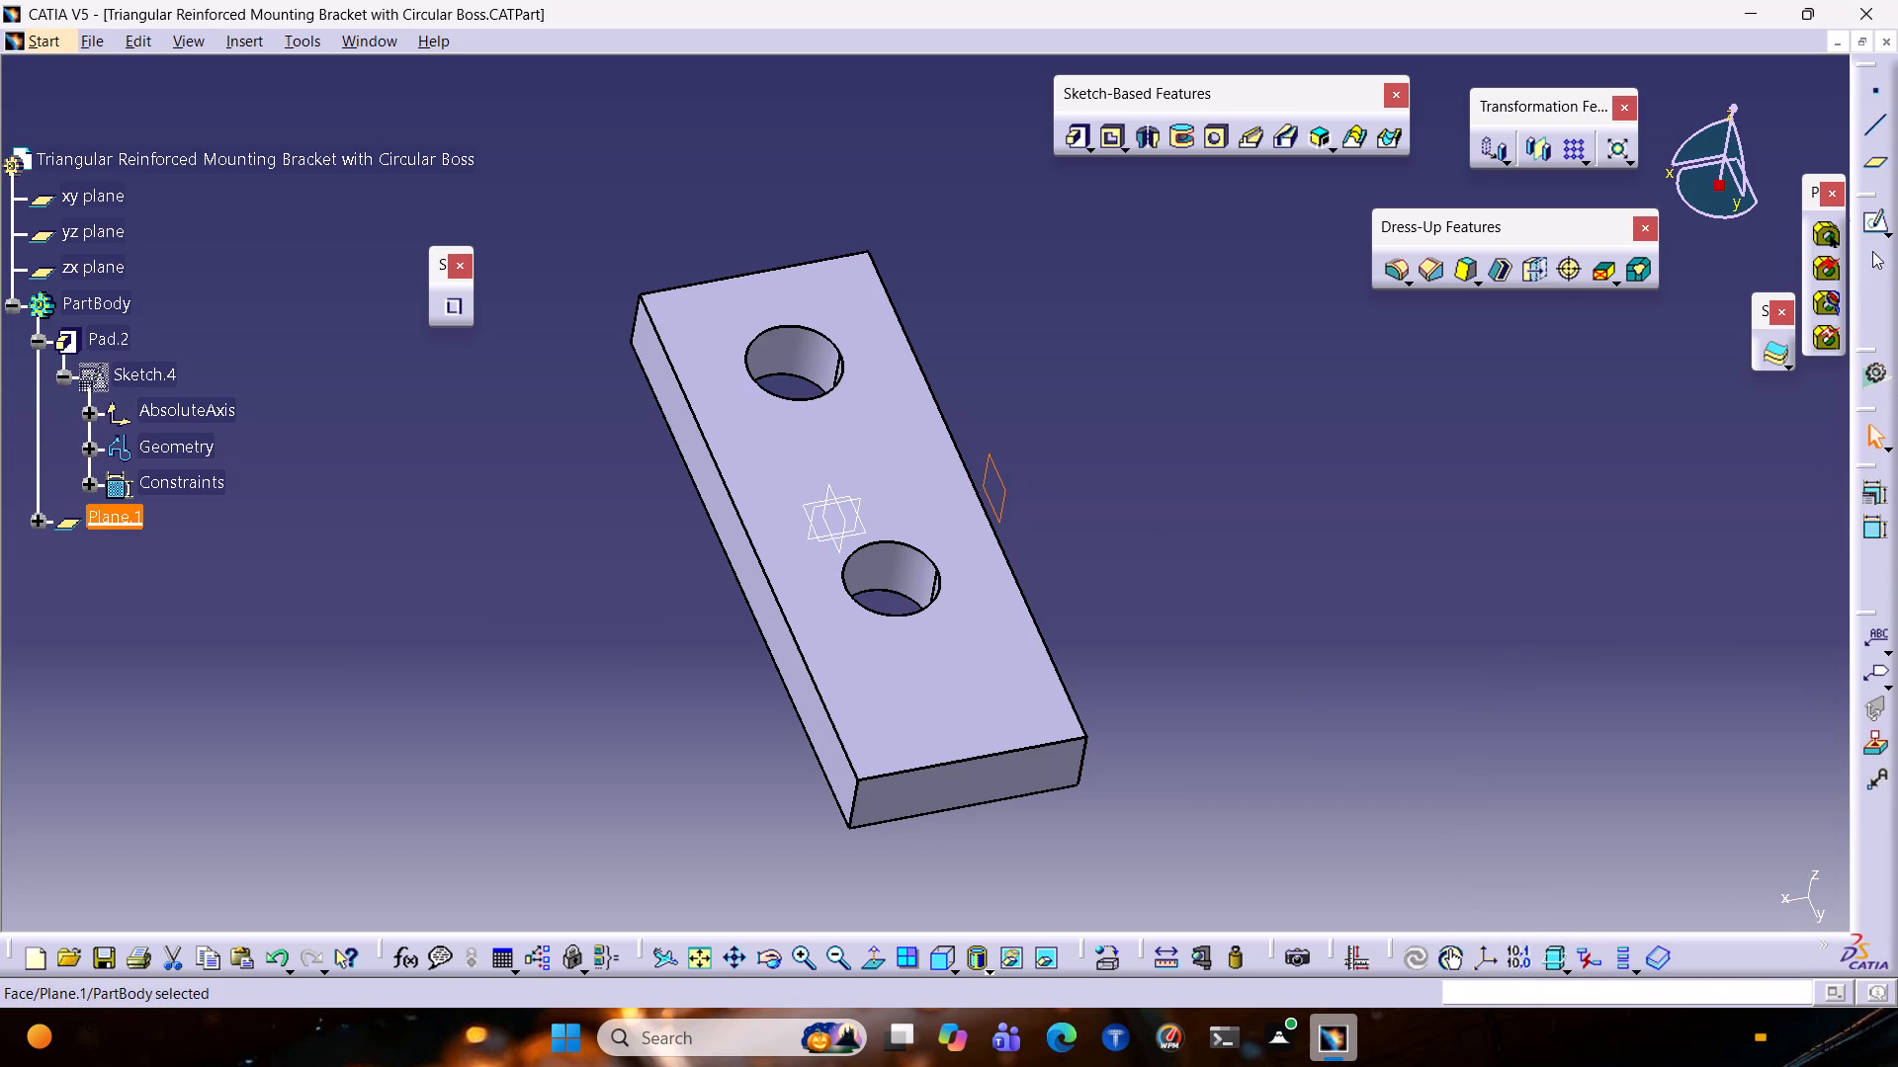
click(1871, 220)
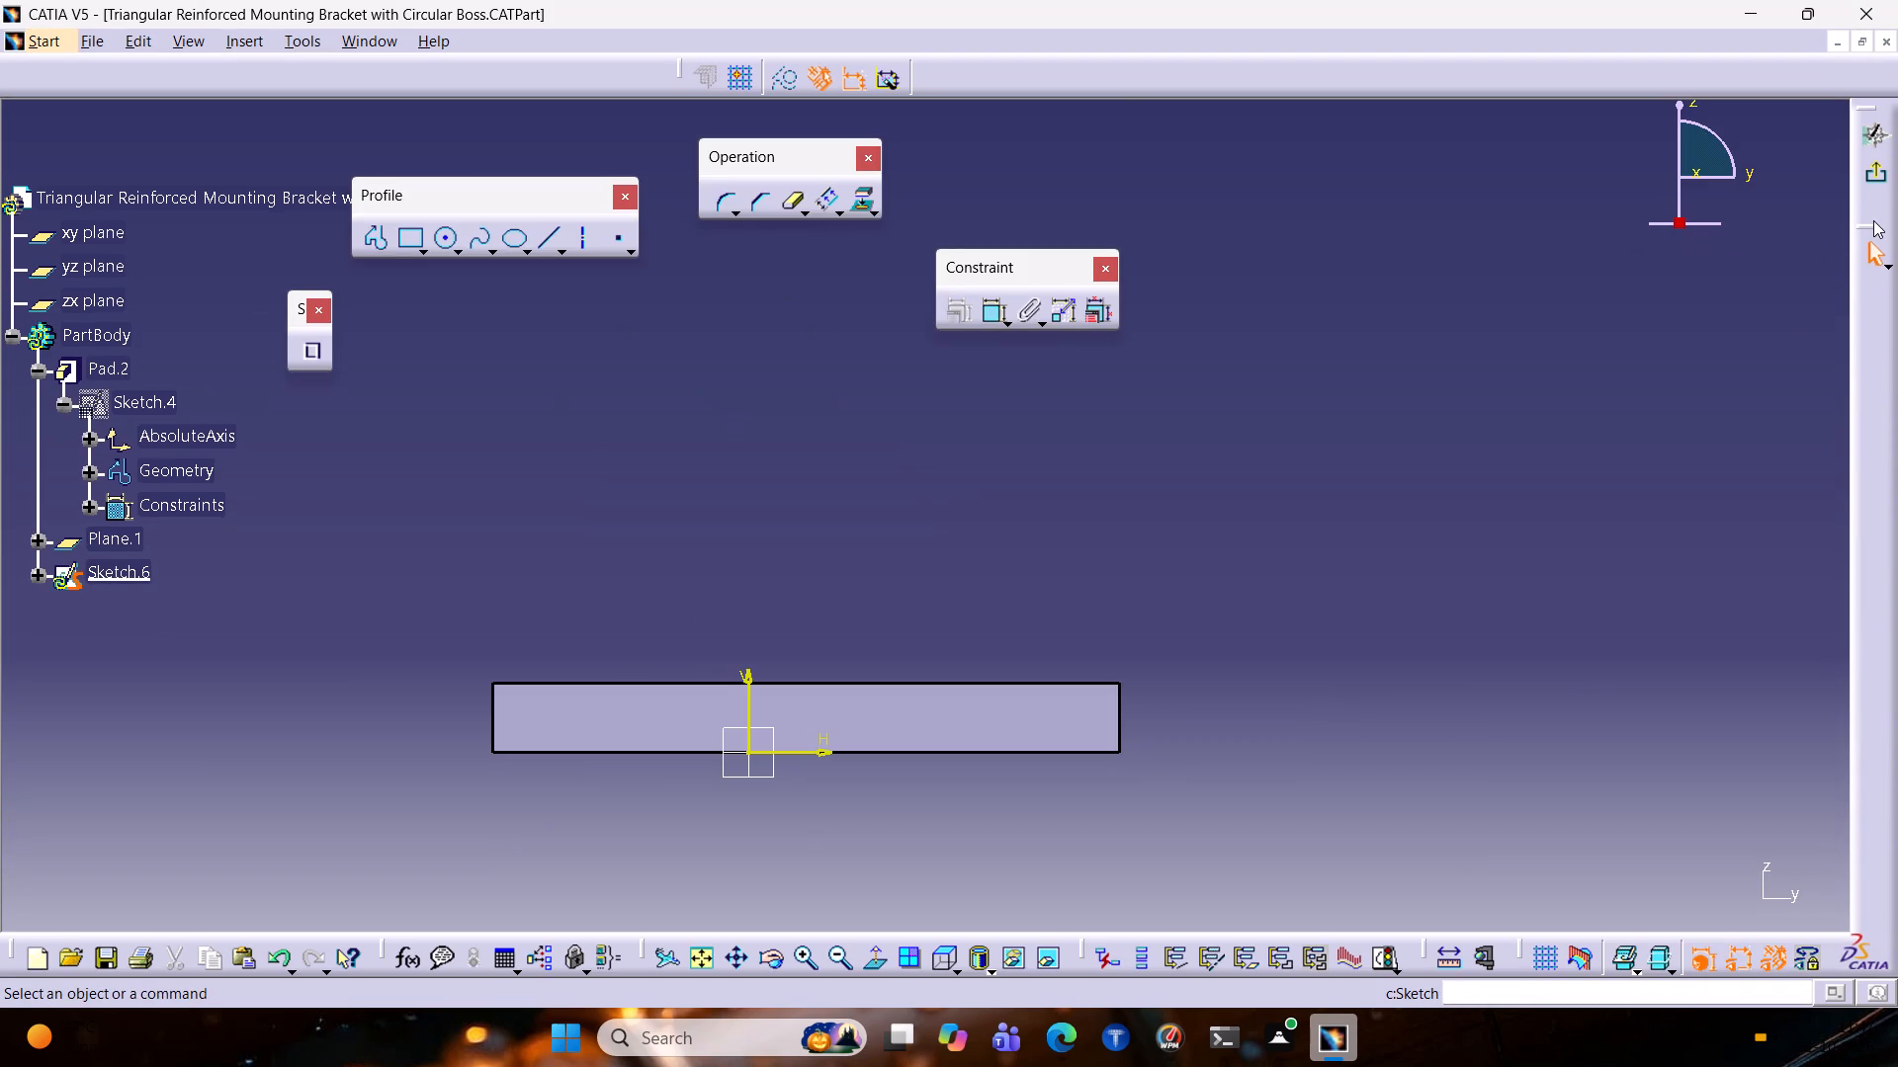
click(434, 247)
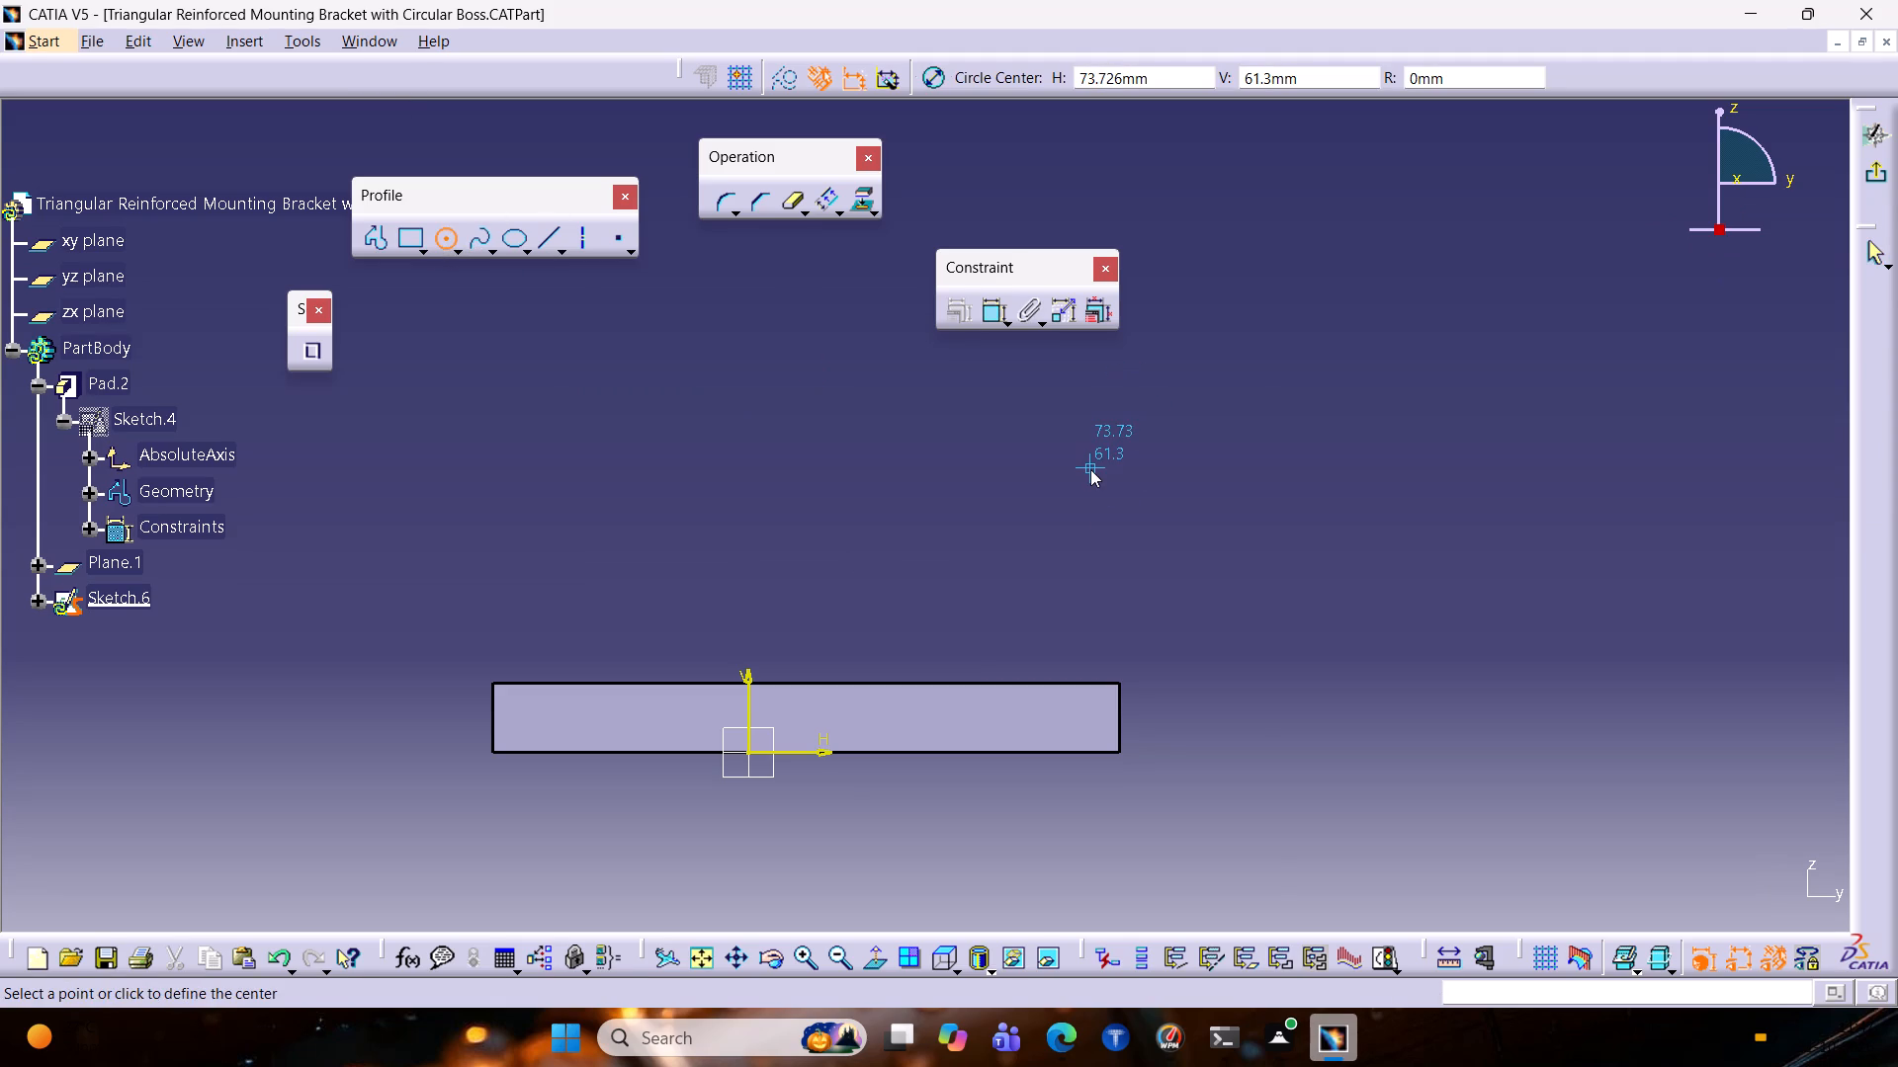
click(1055, 415)
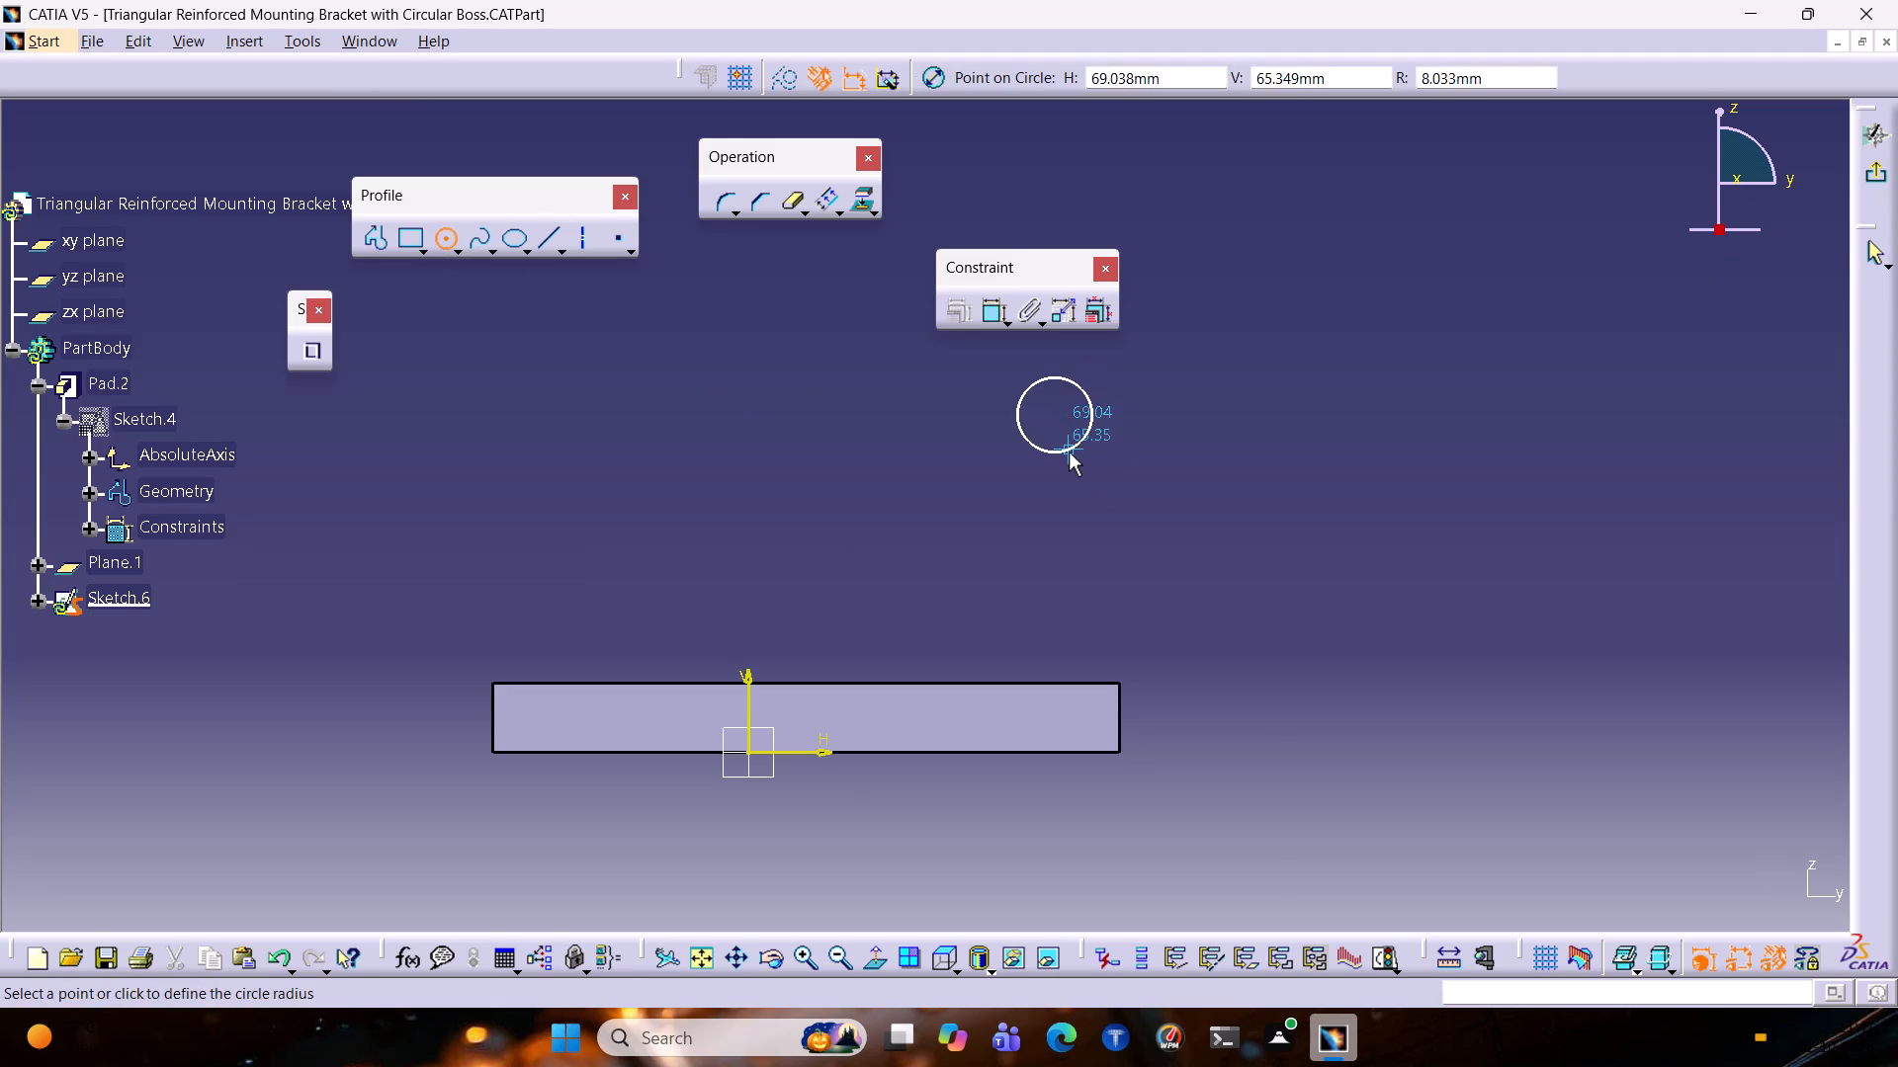
click(1069, 452)
middle_drag(990, 441, 953, 458)
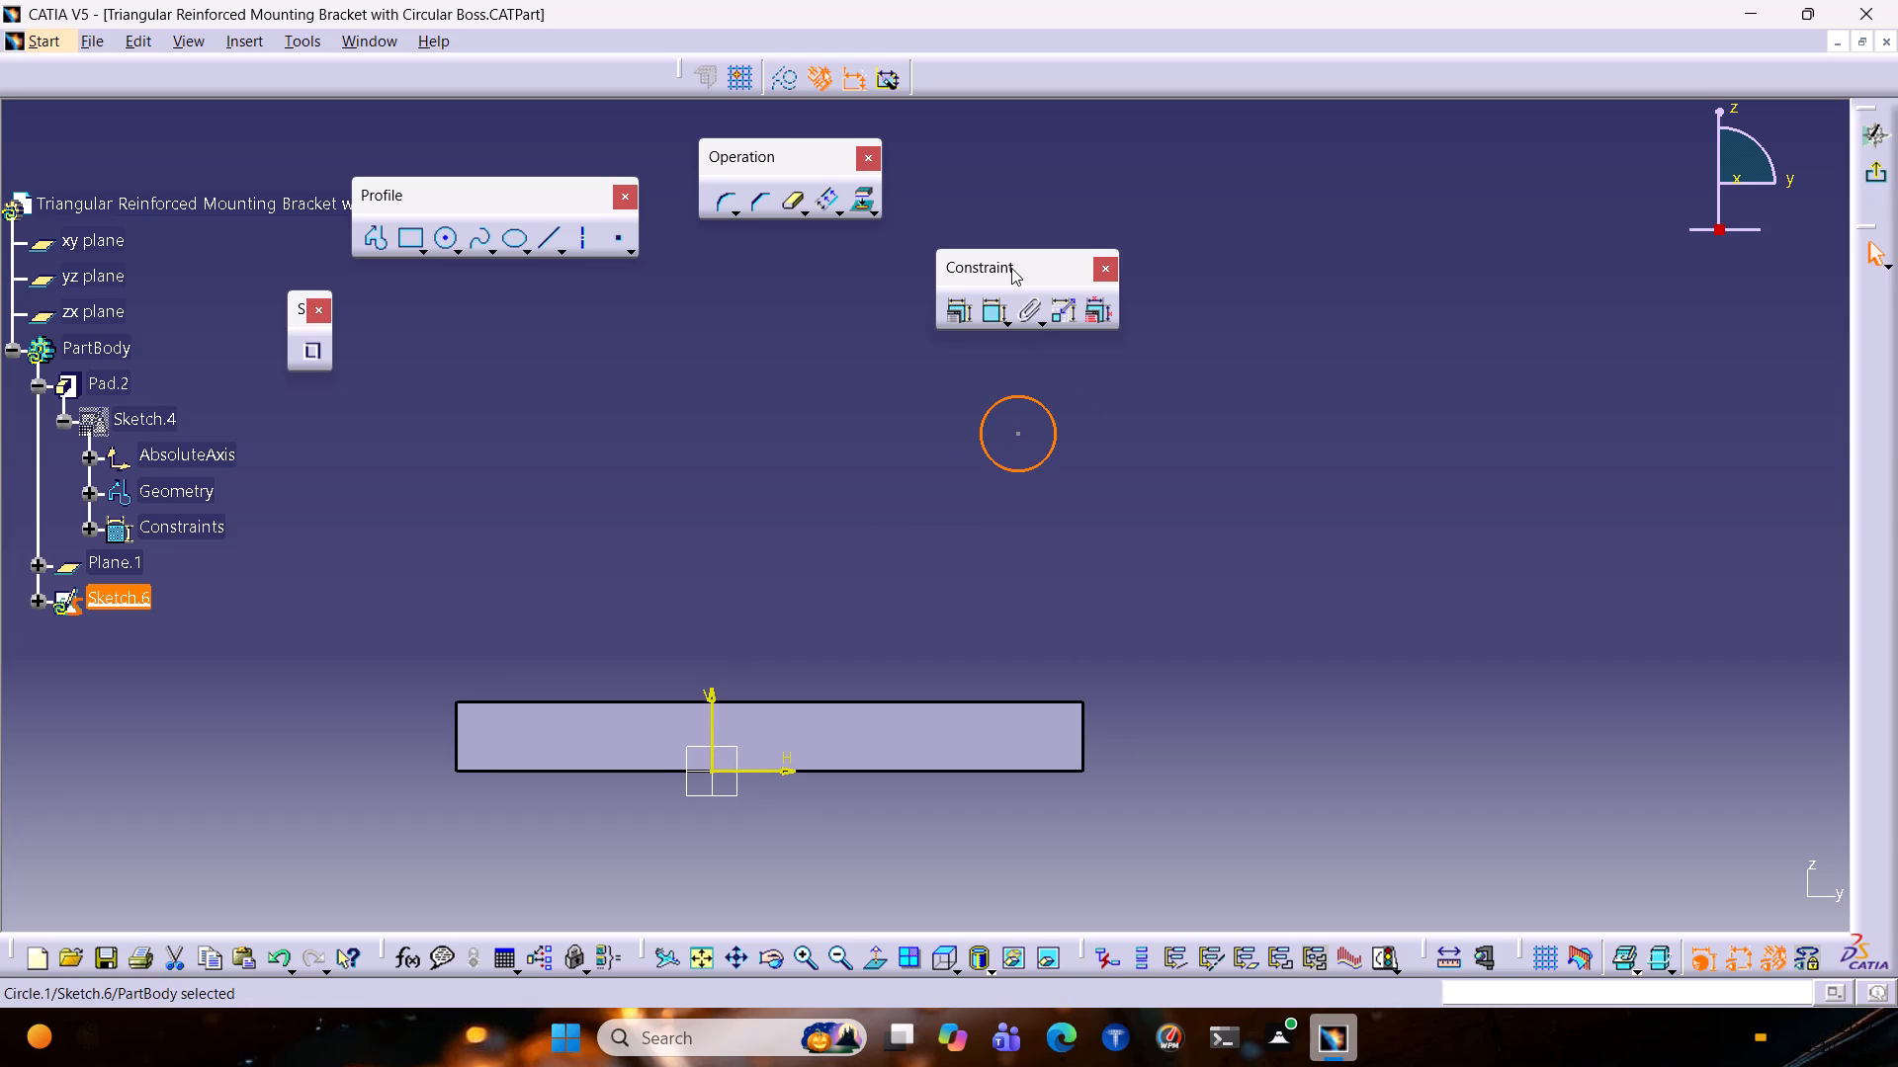
drag(1010, 268, 1025, 107)
click(447, 248)
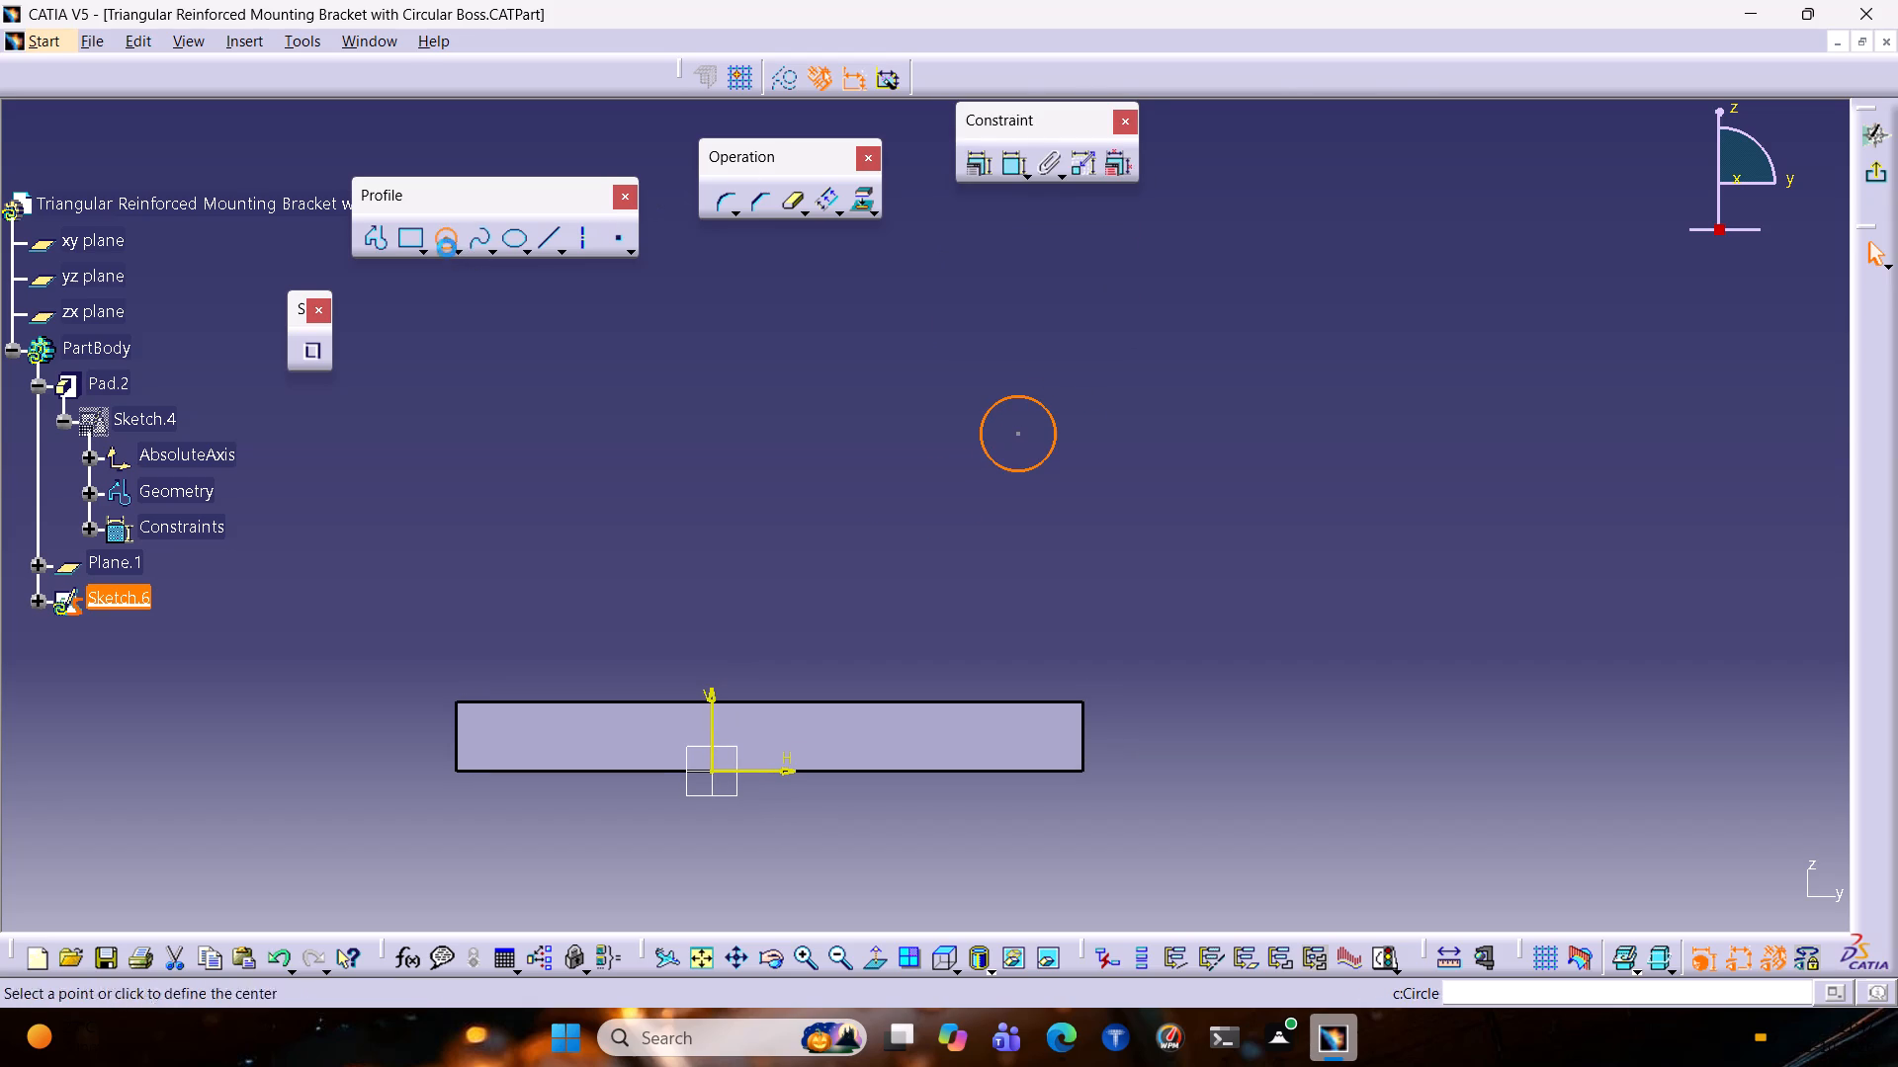
click(1014, 434)
click(1036, 532)
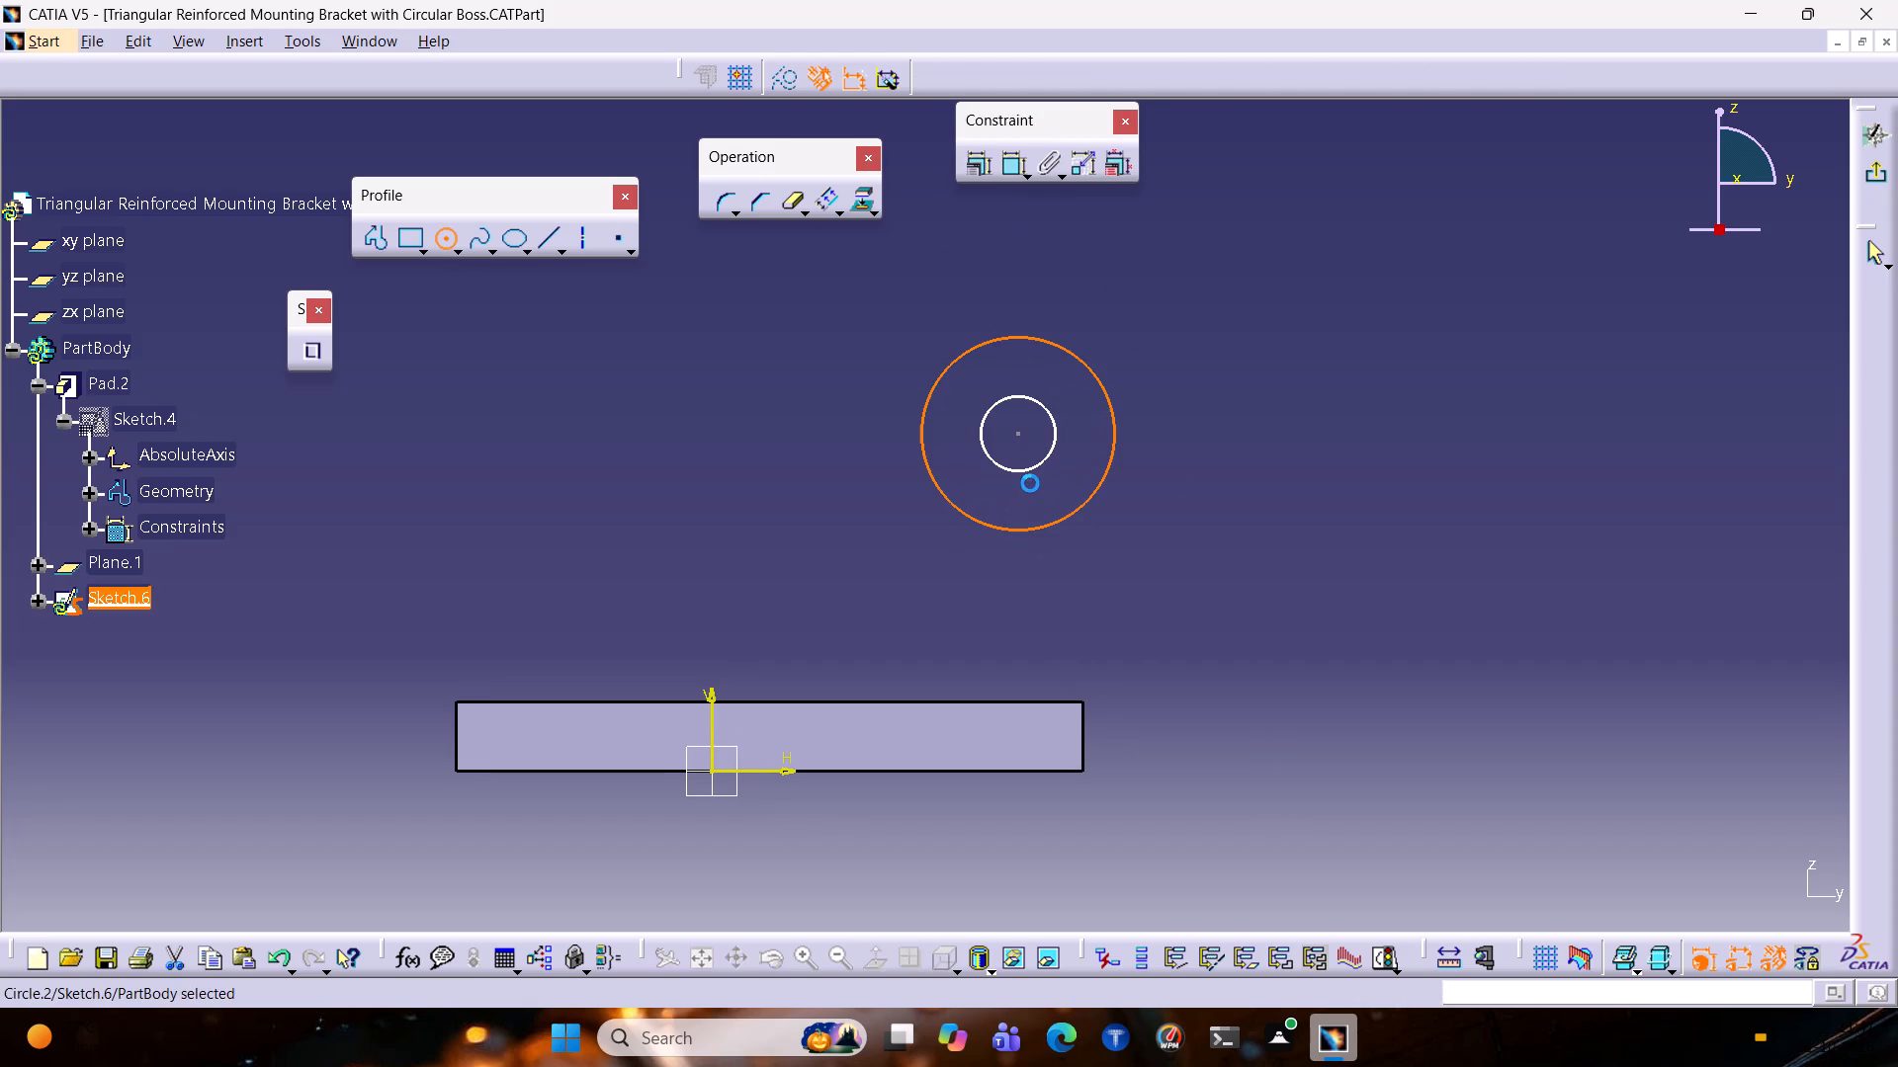
Dimension the inner boss circle with a diameter of 20 mm.
click(1033, 466)
click(1016, 157)
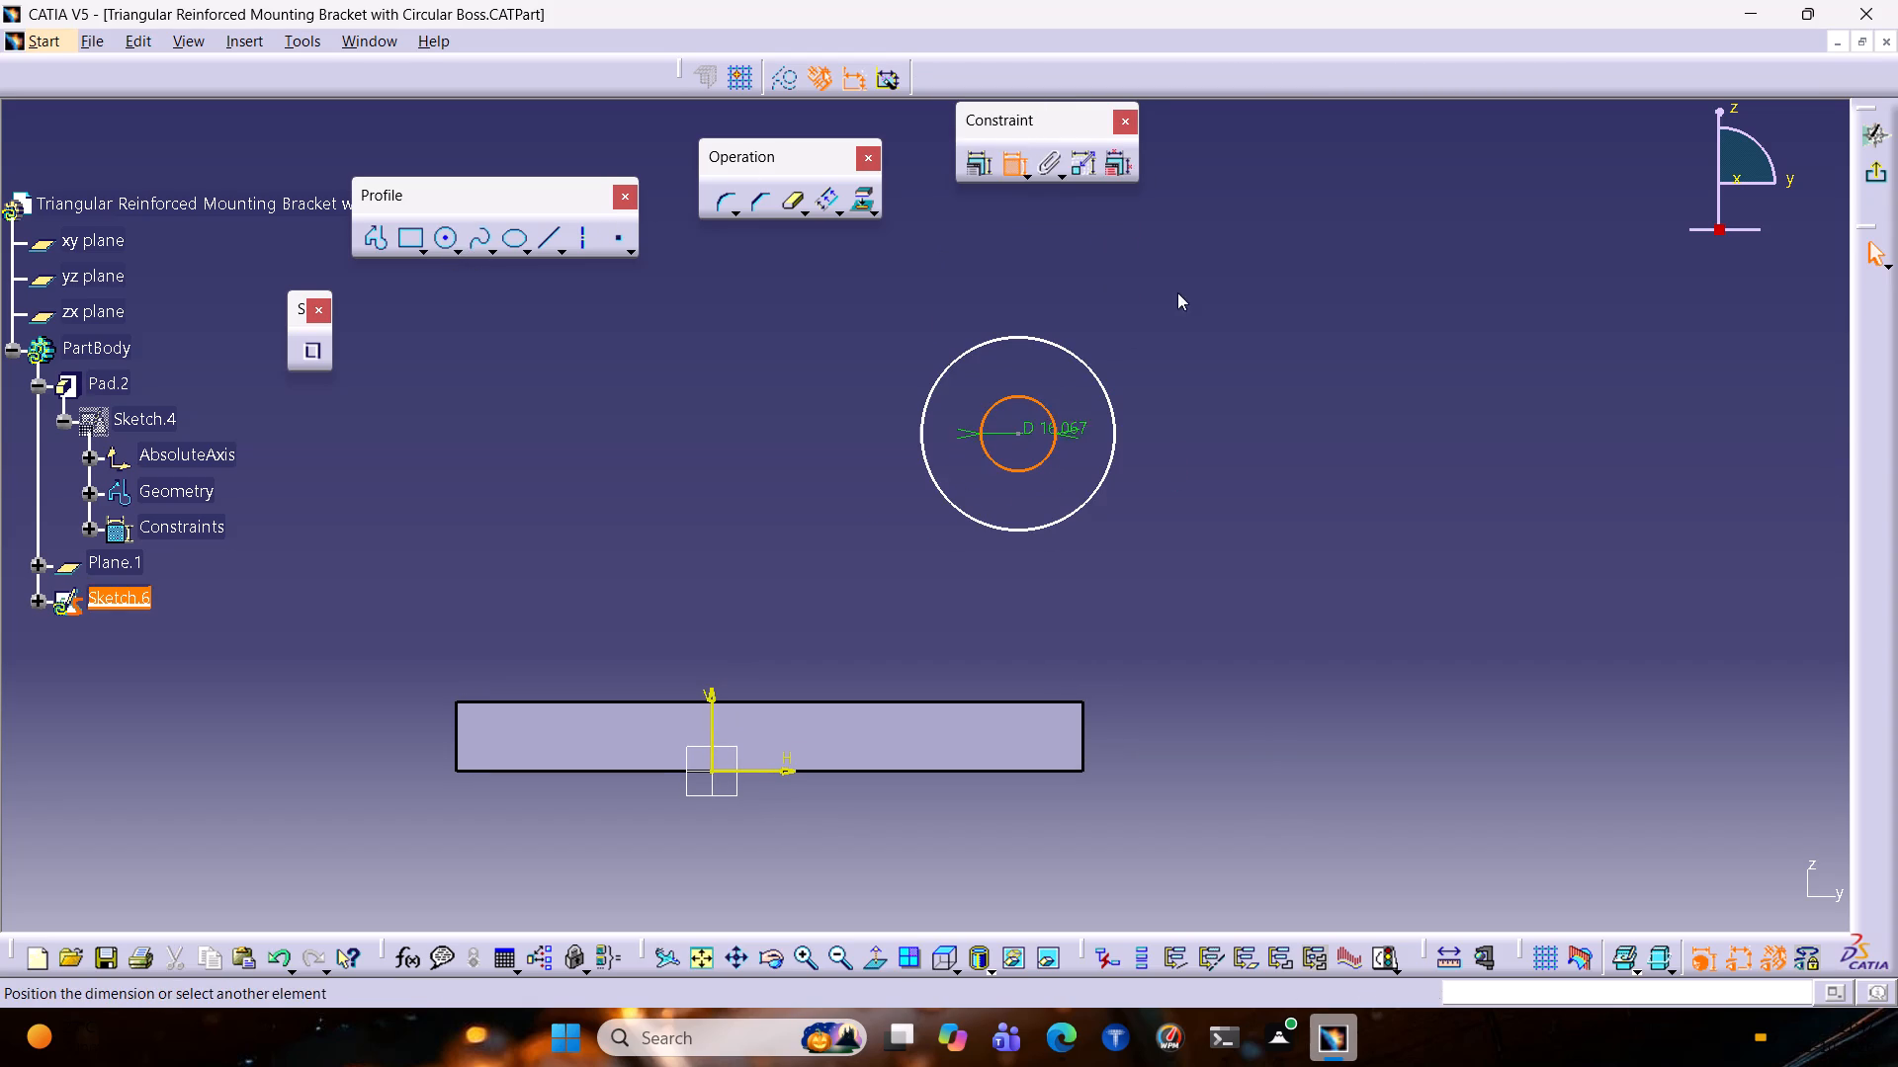
click(1167, 367)
double_click(1165, 355)
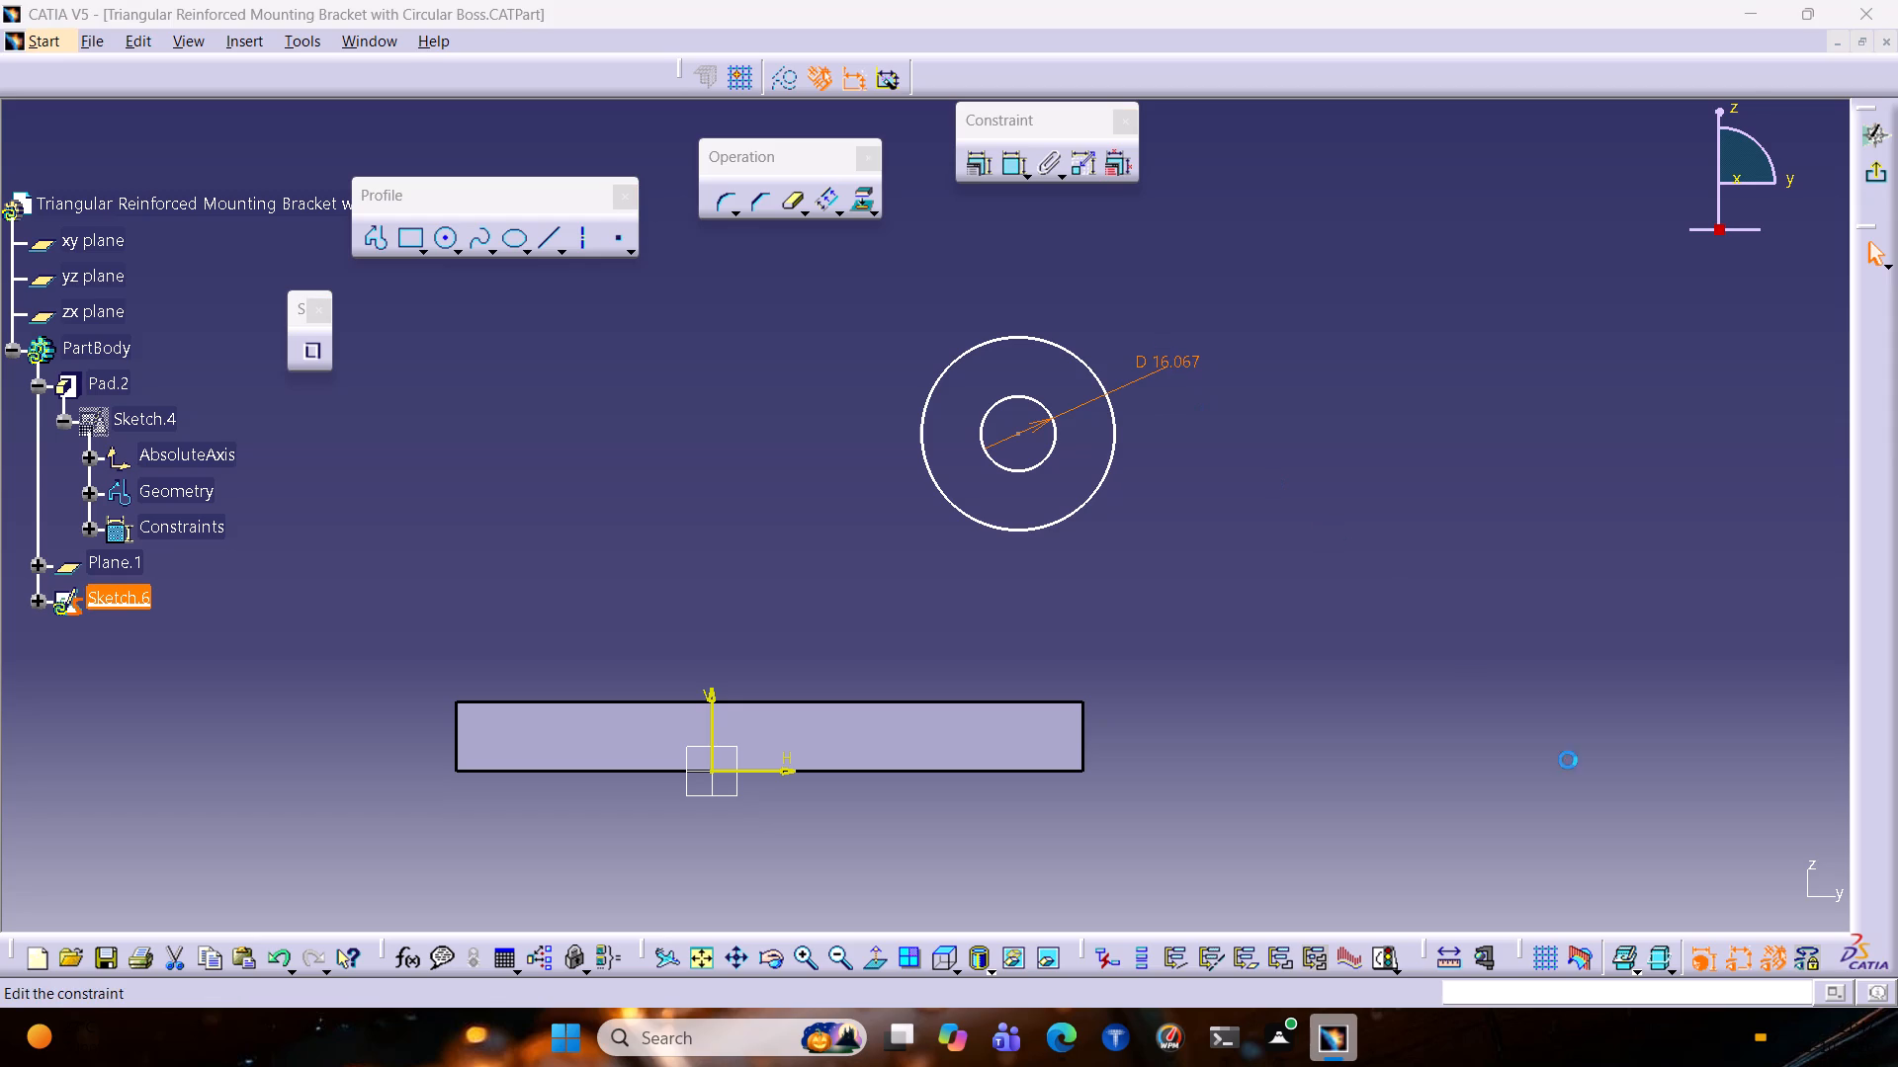
text(20)
key(Return)
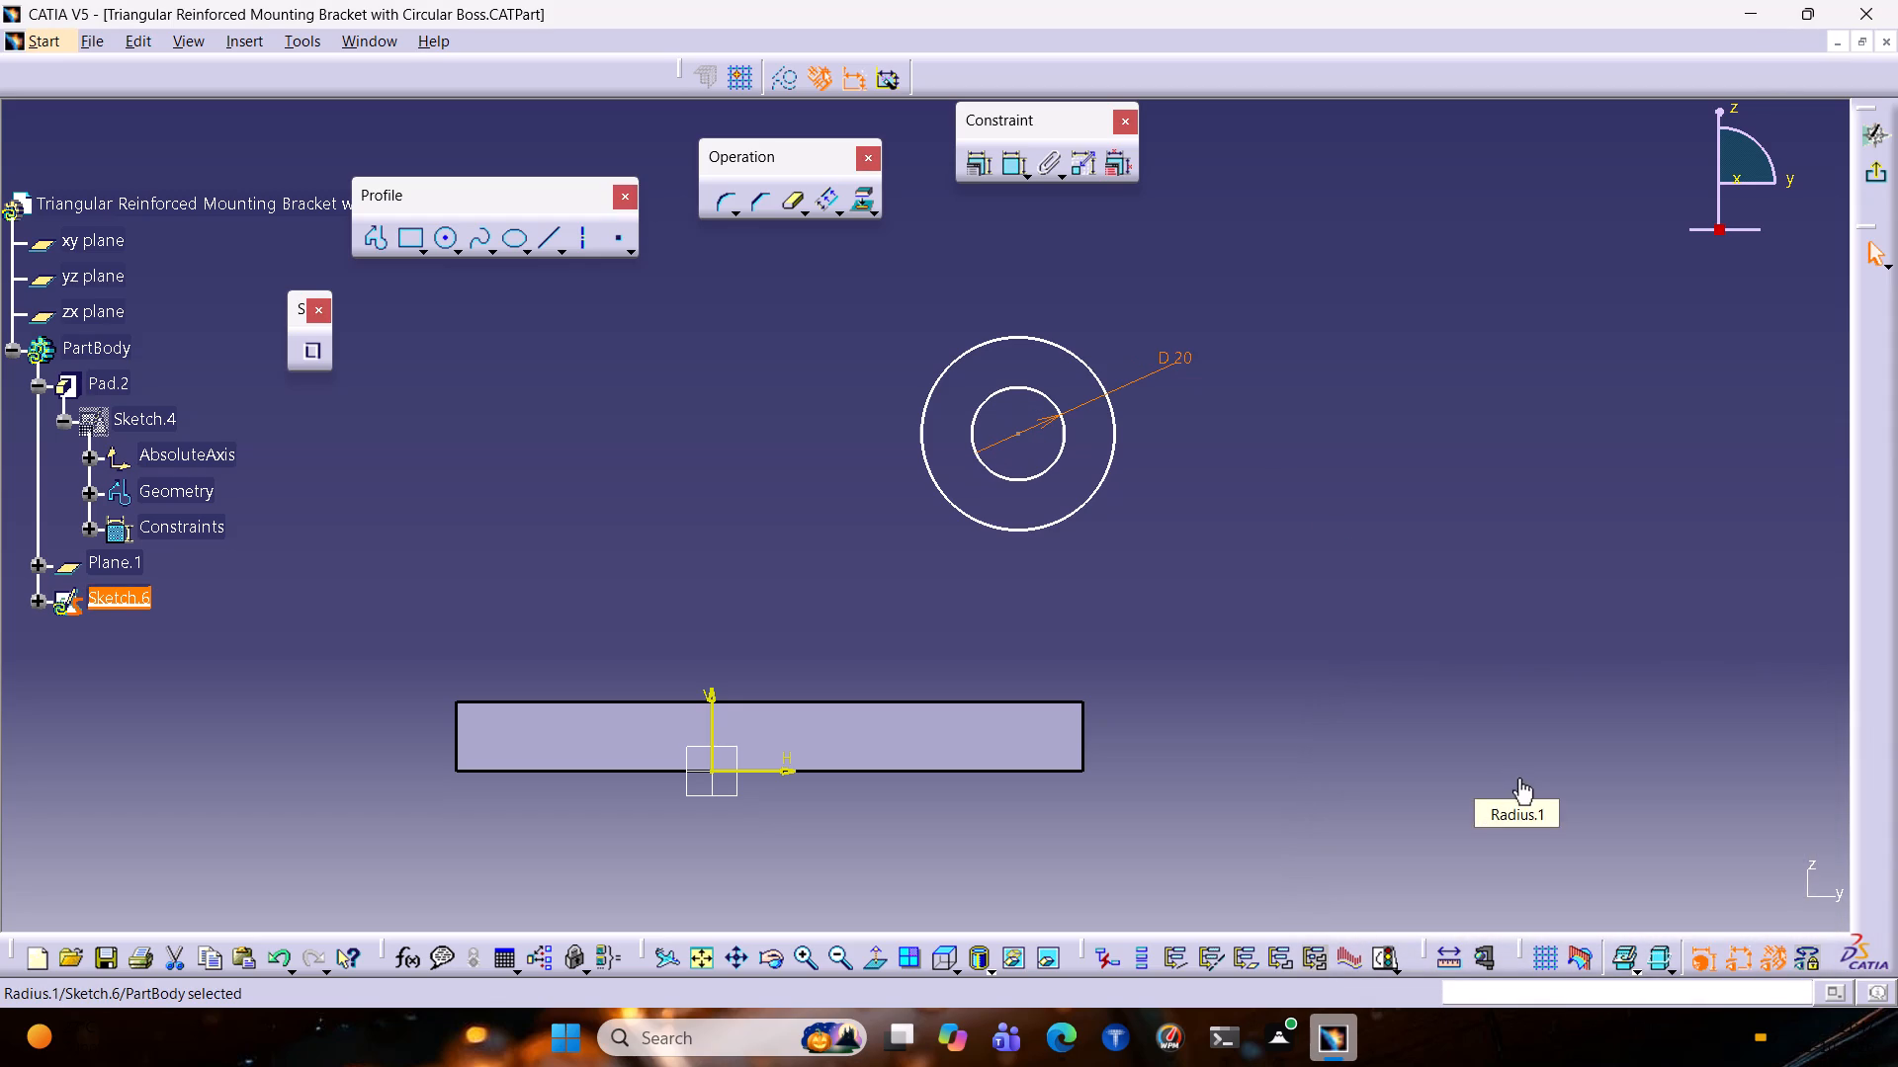
Dimension the outer boss circle with a diameter of 40 mm.
click(1086, 506)
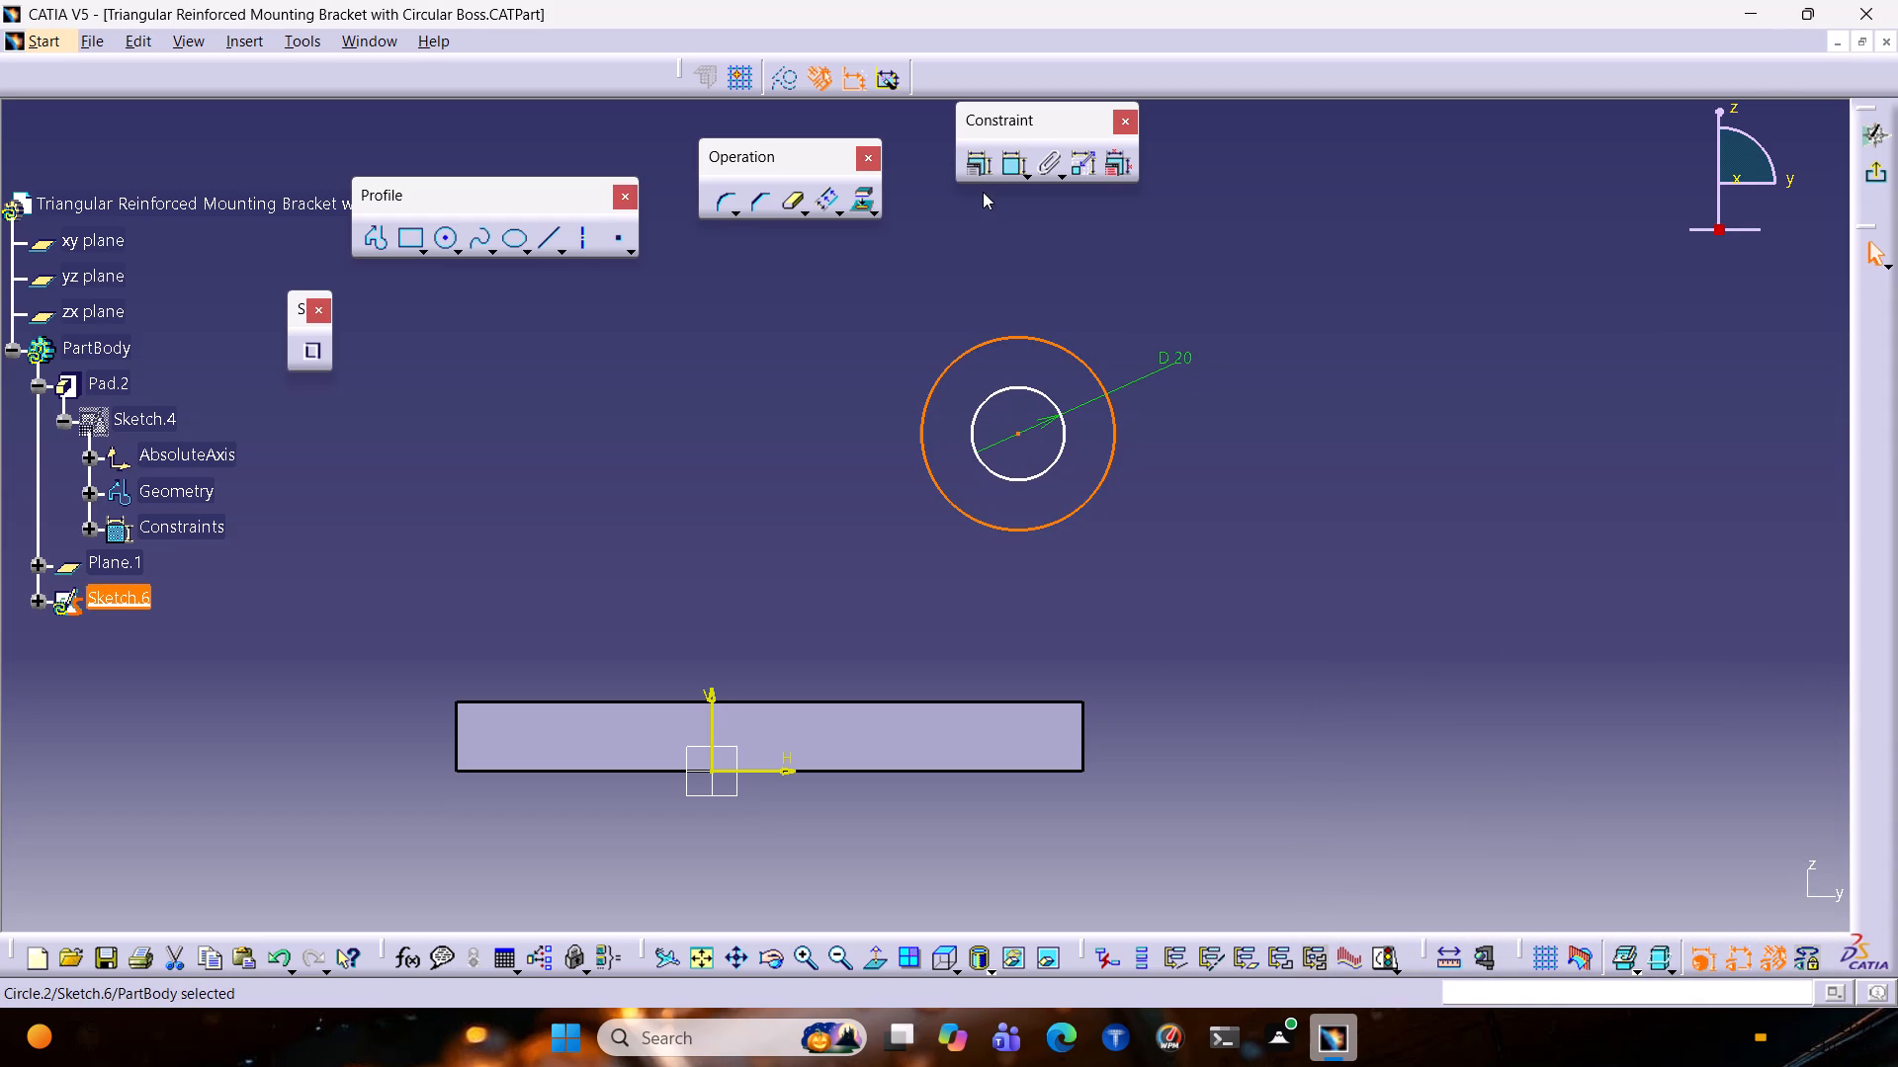
click(1010, 169)
click(1180, 532)
double_click(1184, 528)
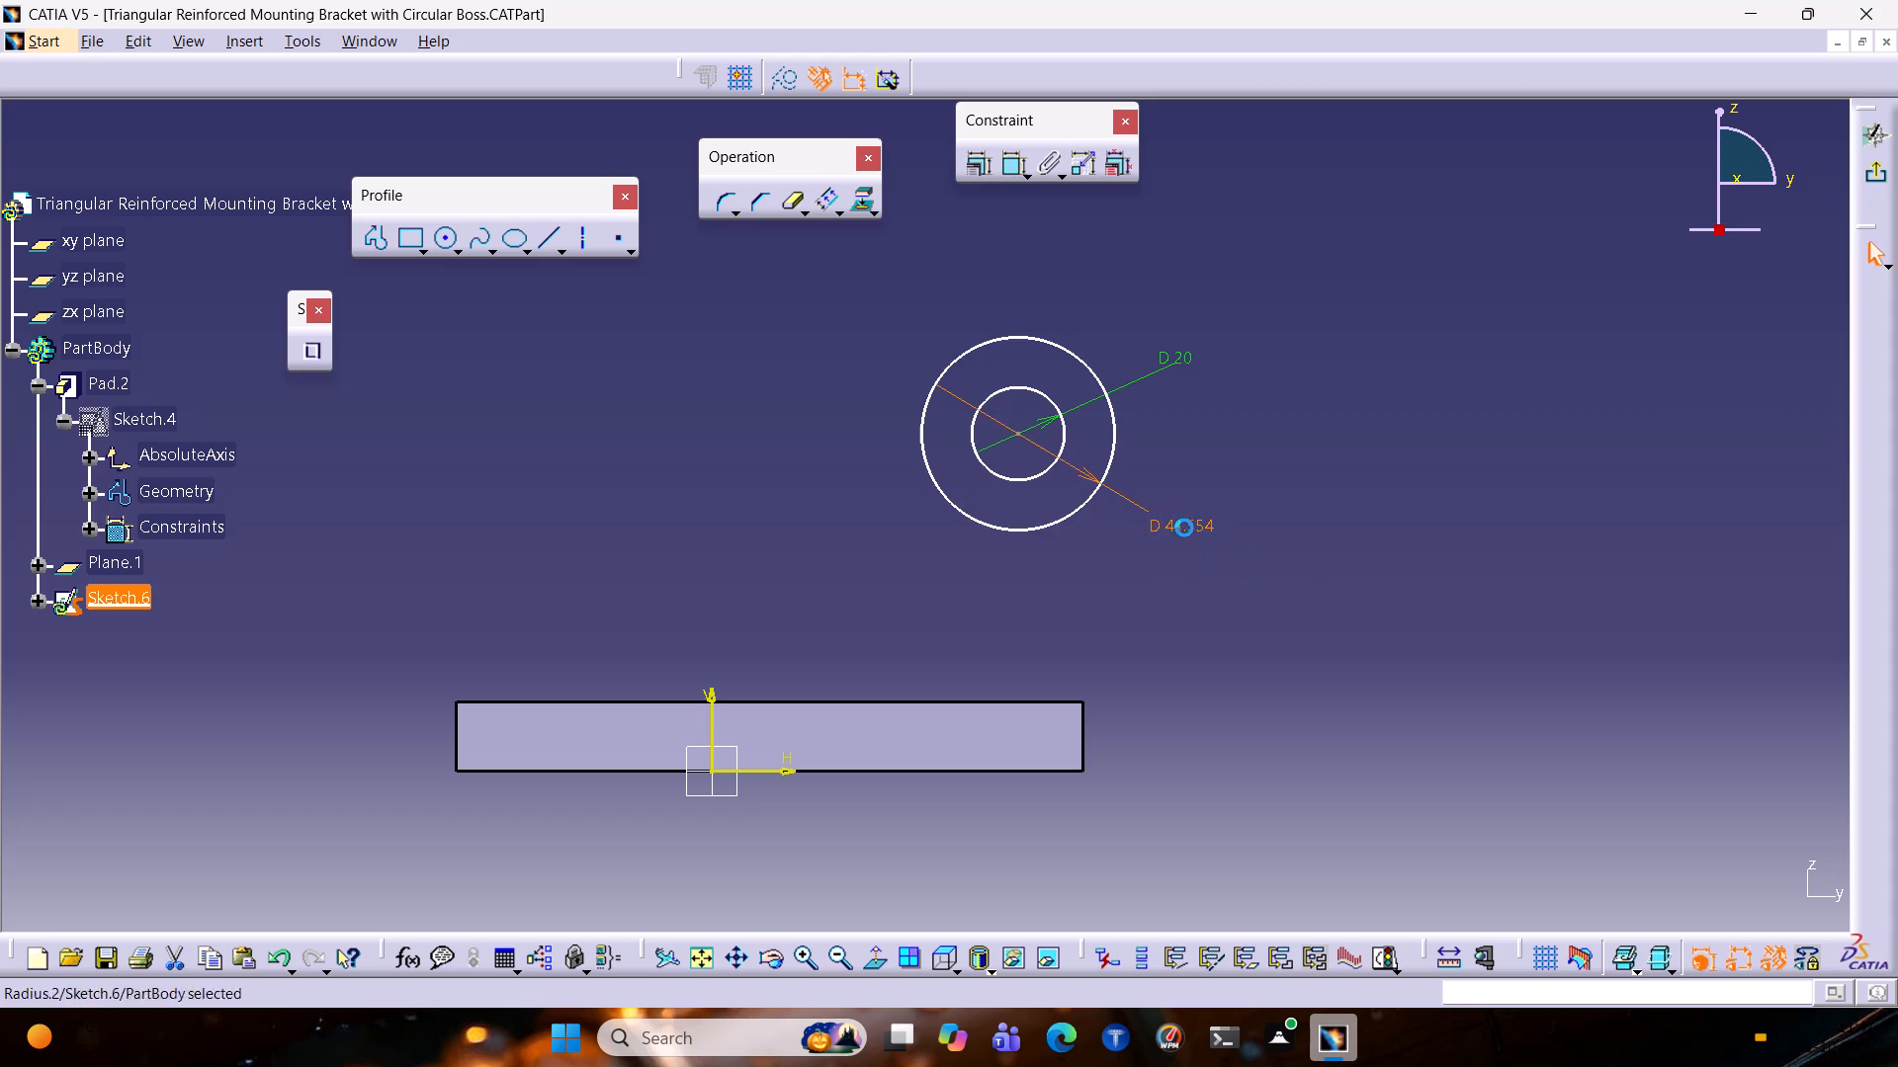
text(40)
key(Return)
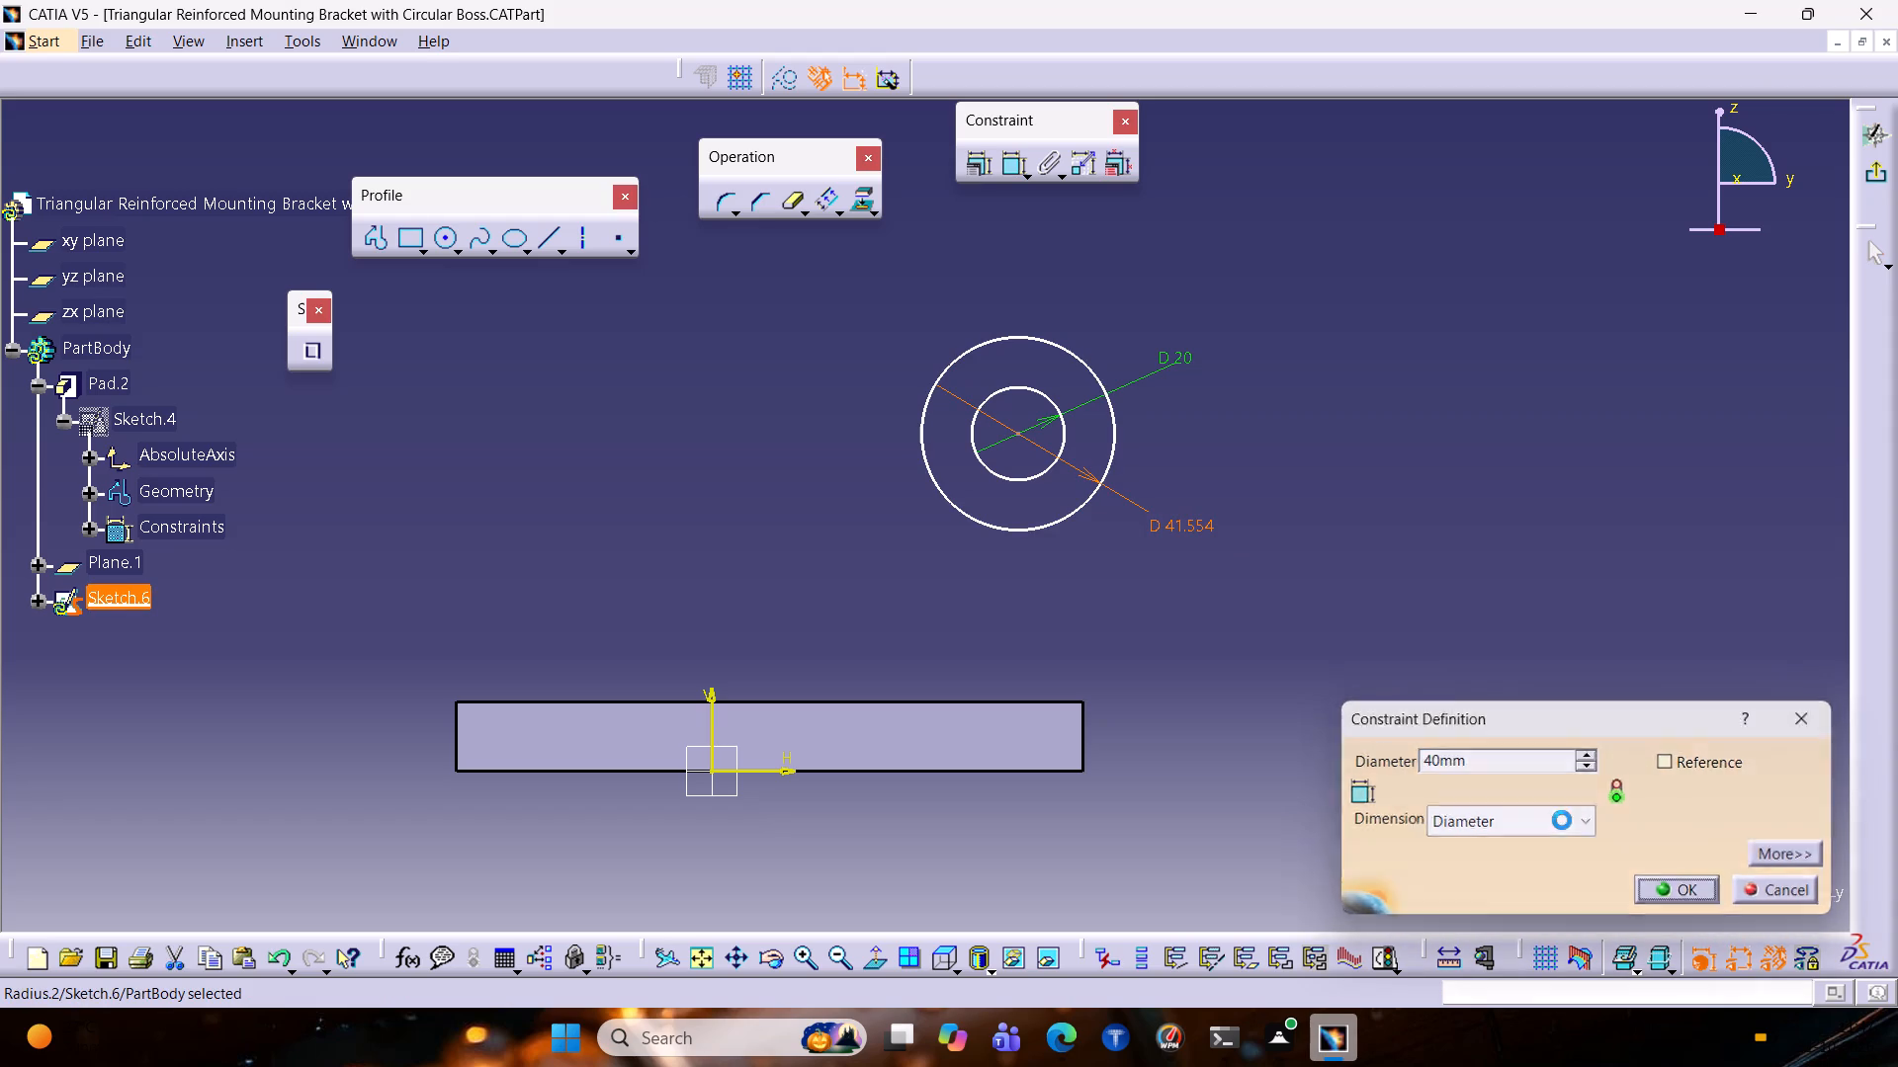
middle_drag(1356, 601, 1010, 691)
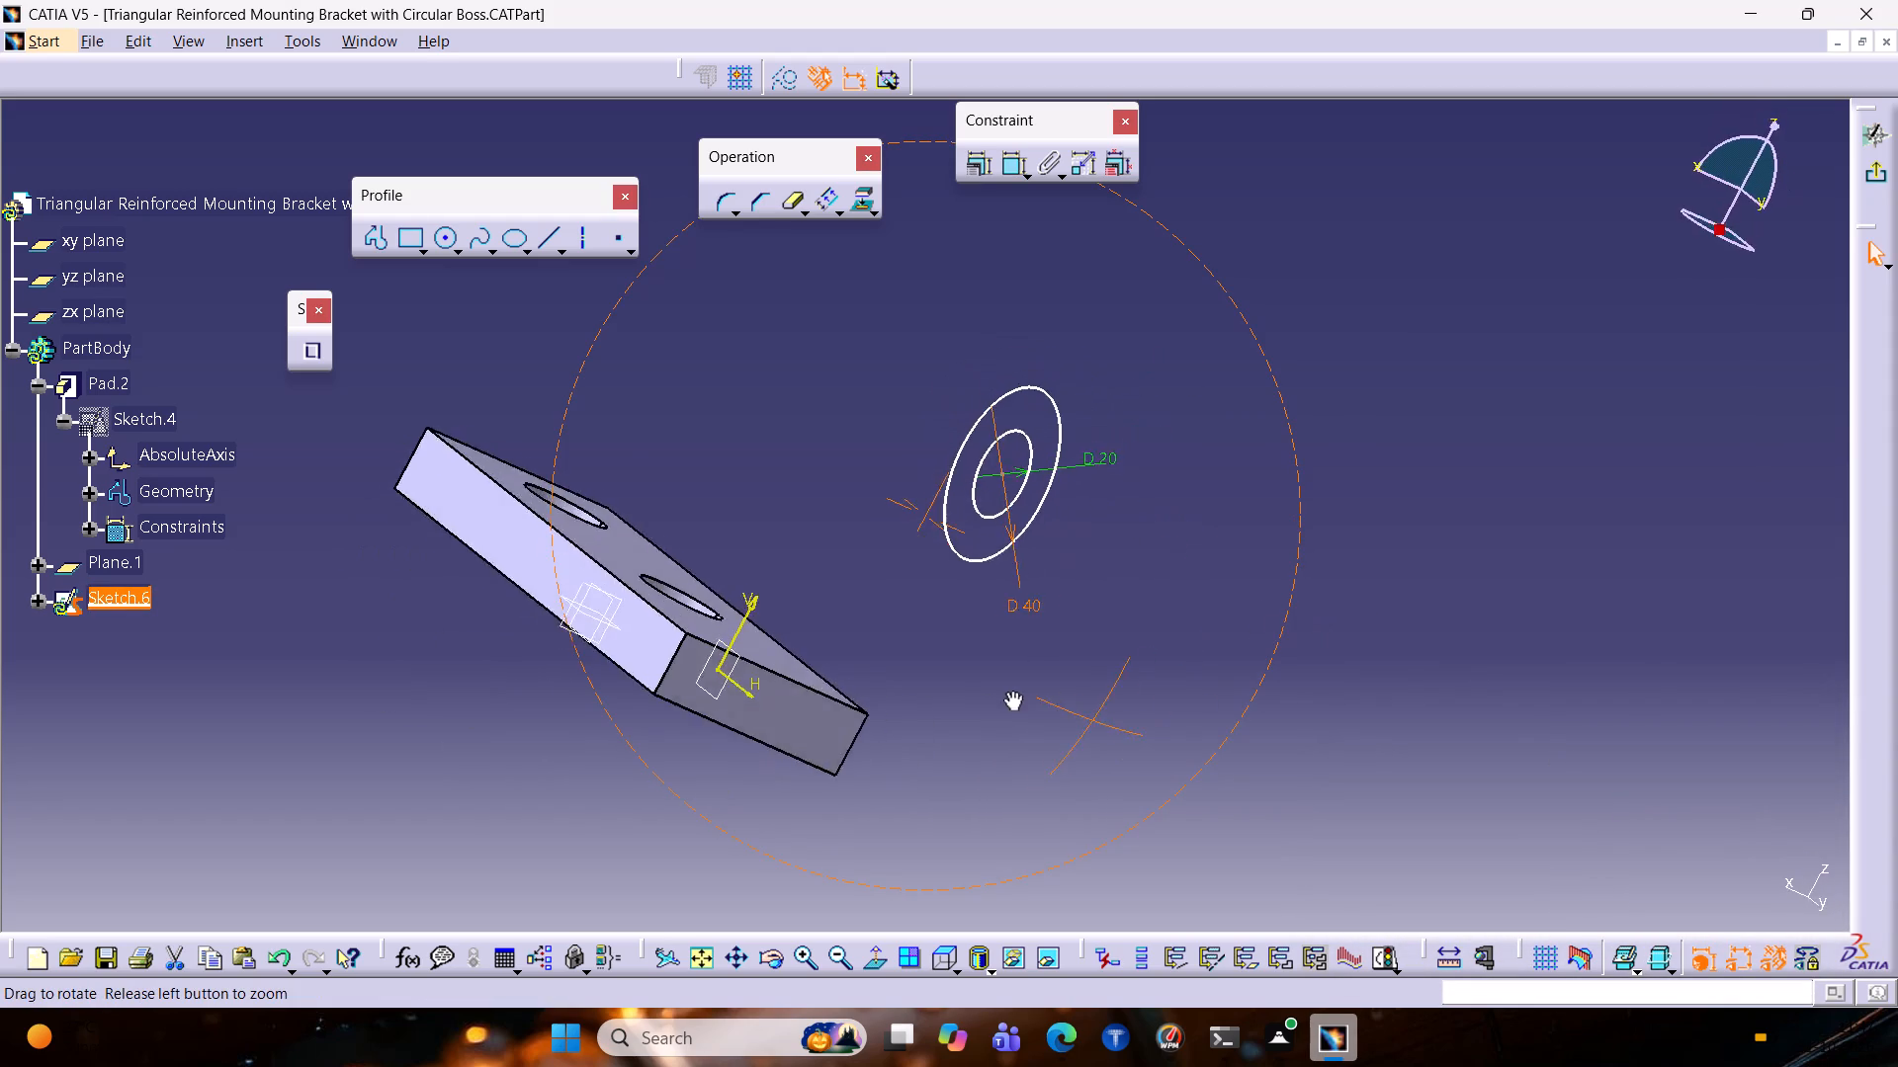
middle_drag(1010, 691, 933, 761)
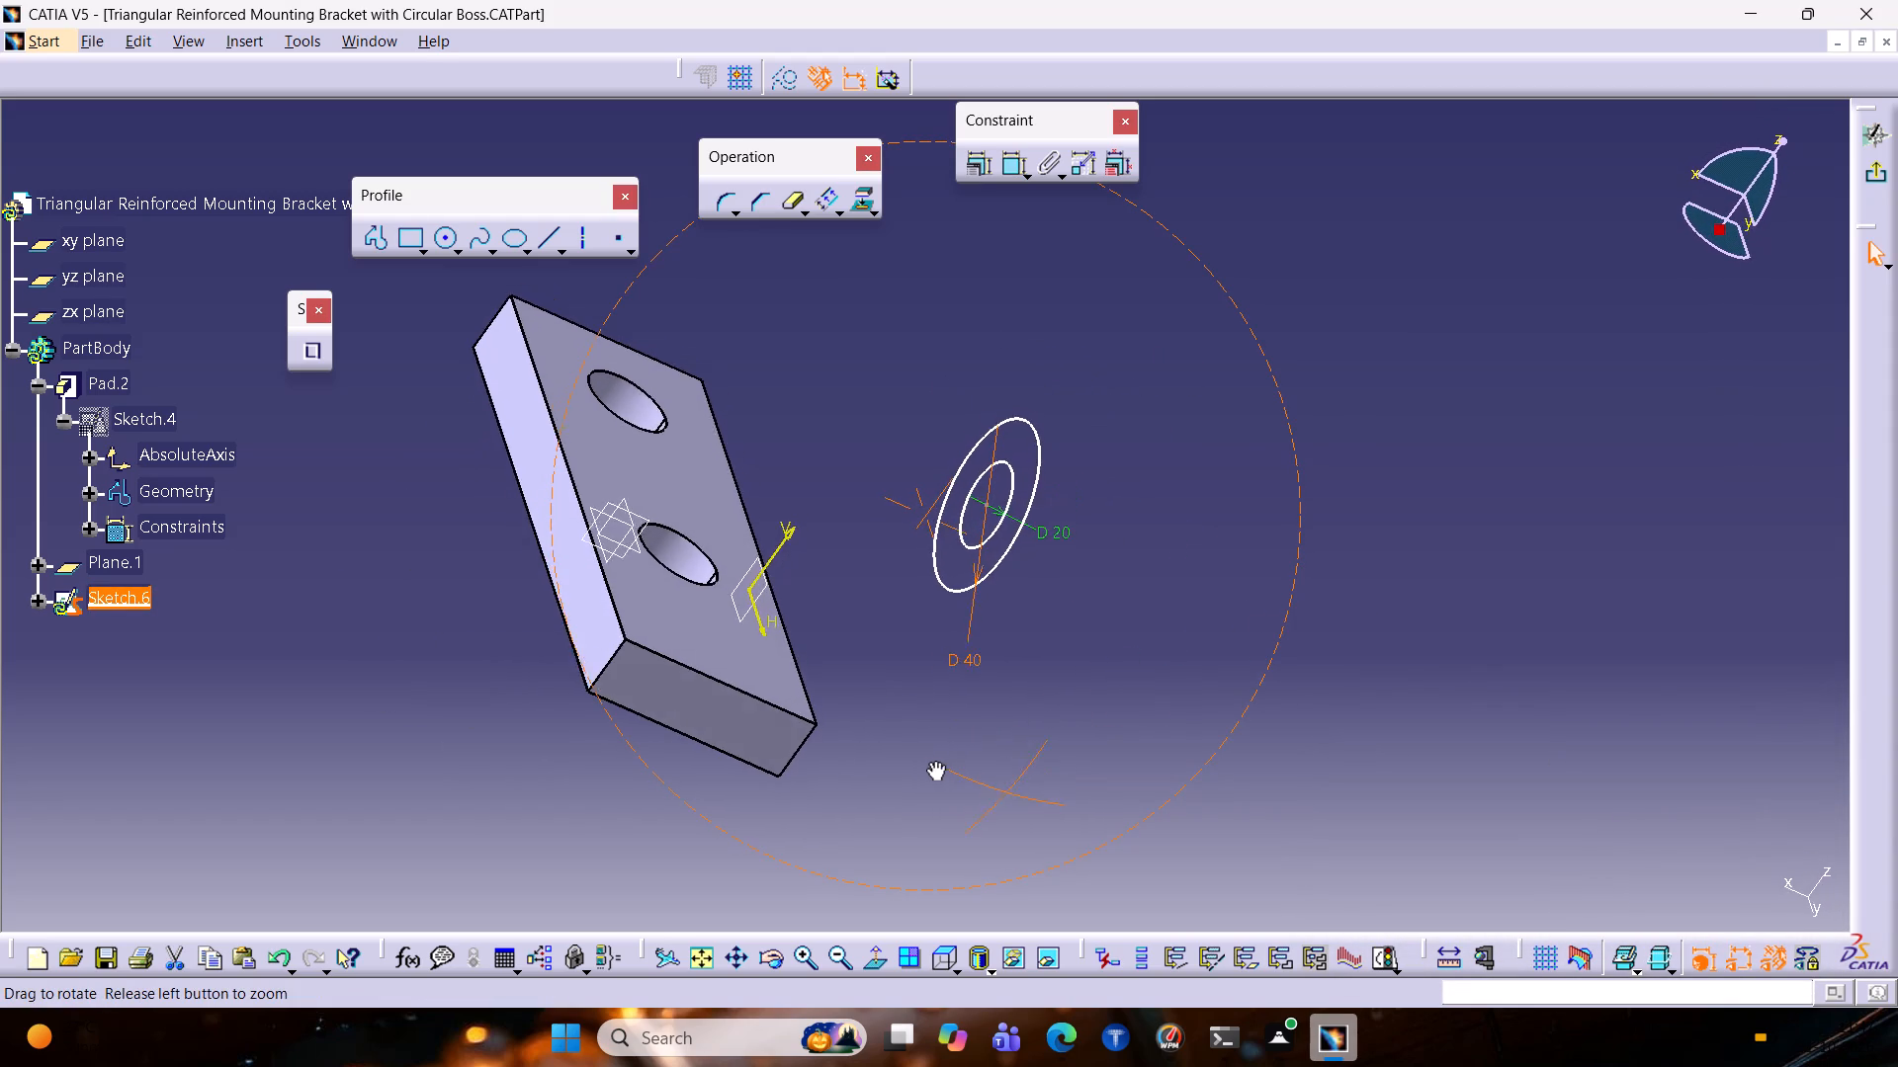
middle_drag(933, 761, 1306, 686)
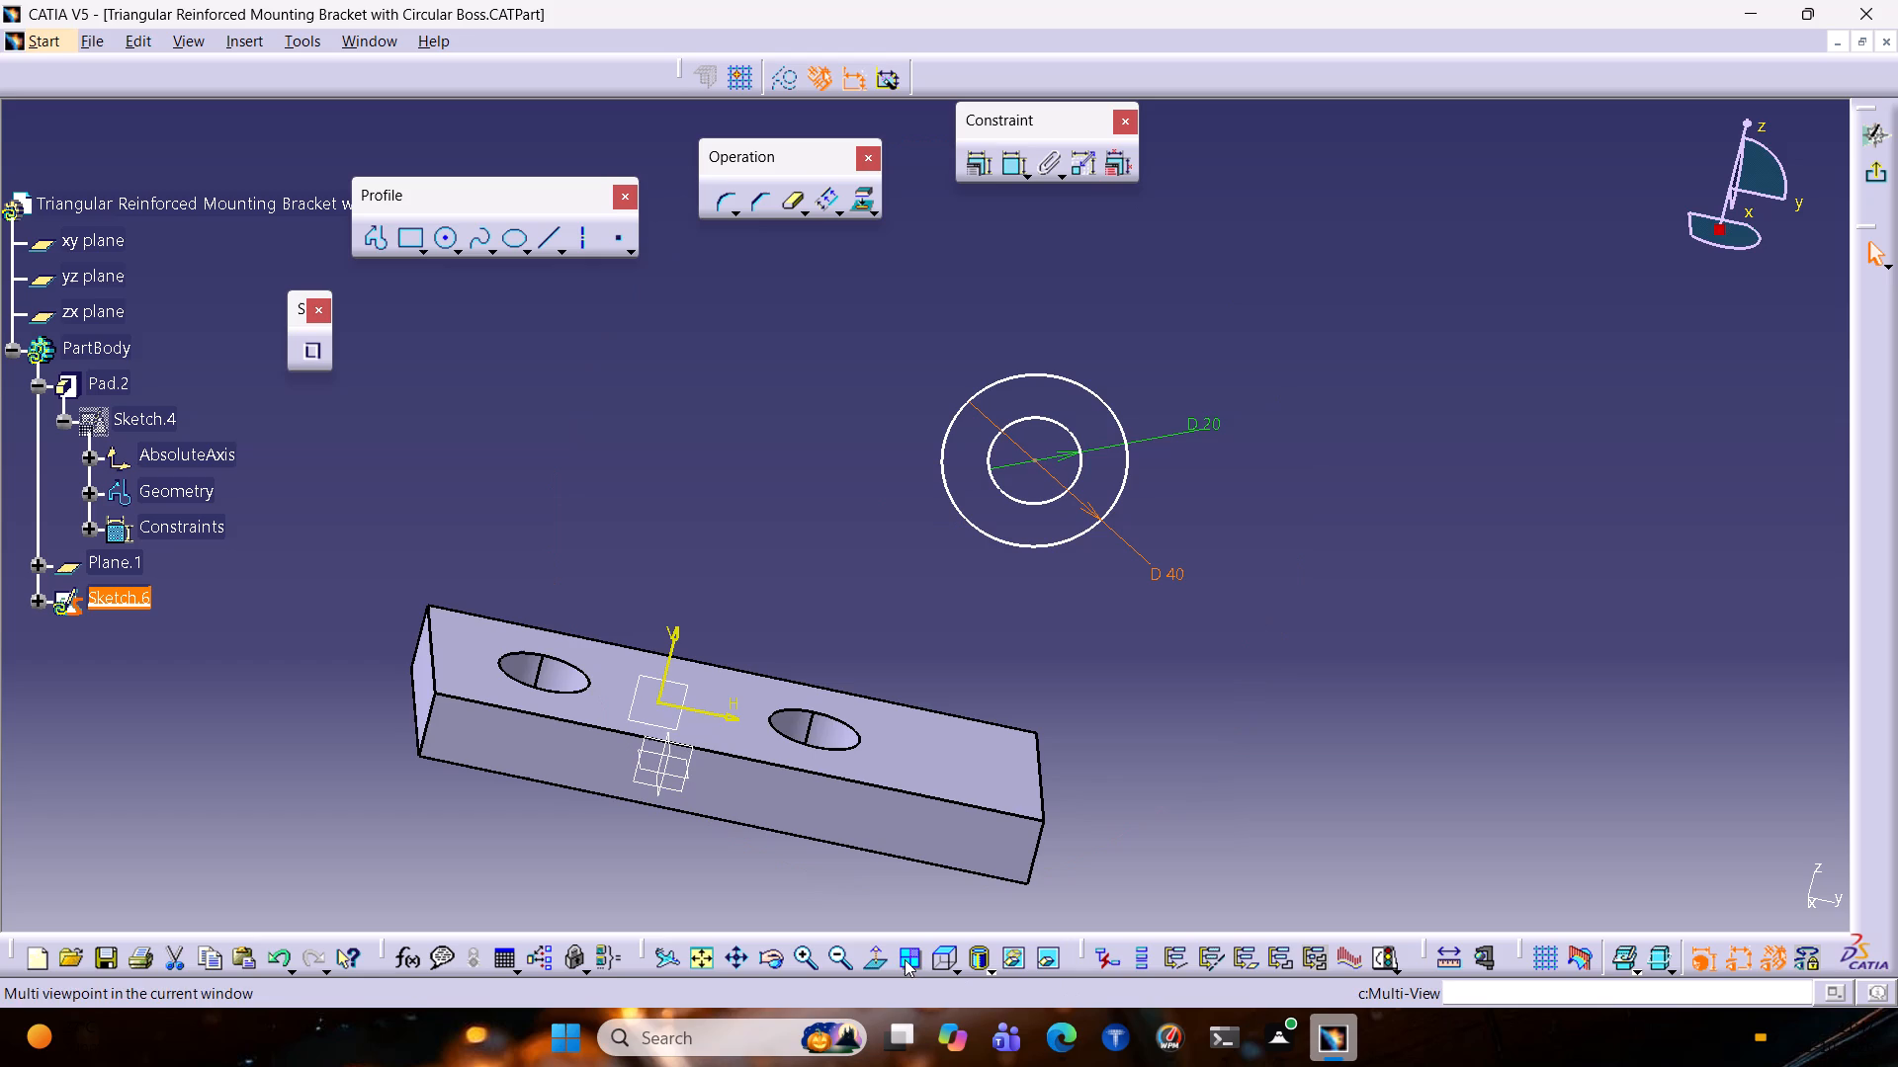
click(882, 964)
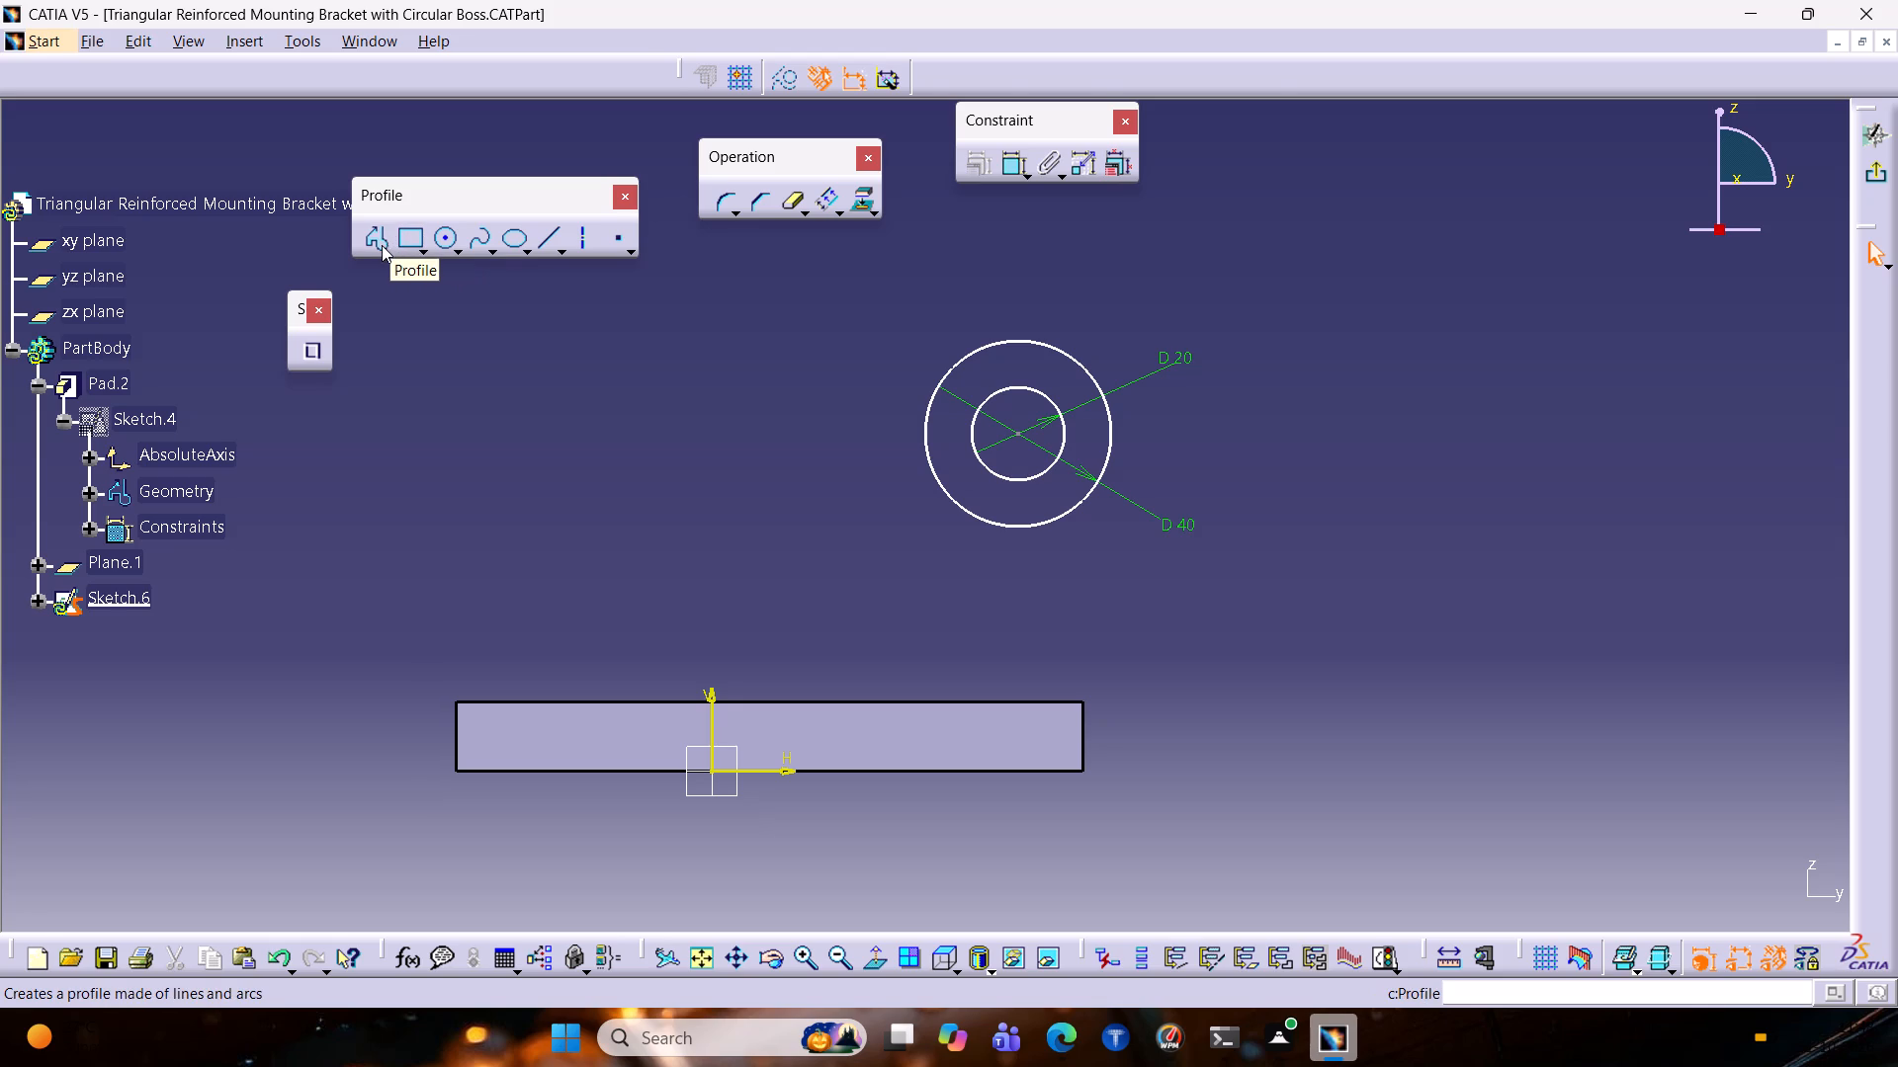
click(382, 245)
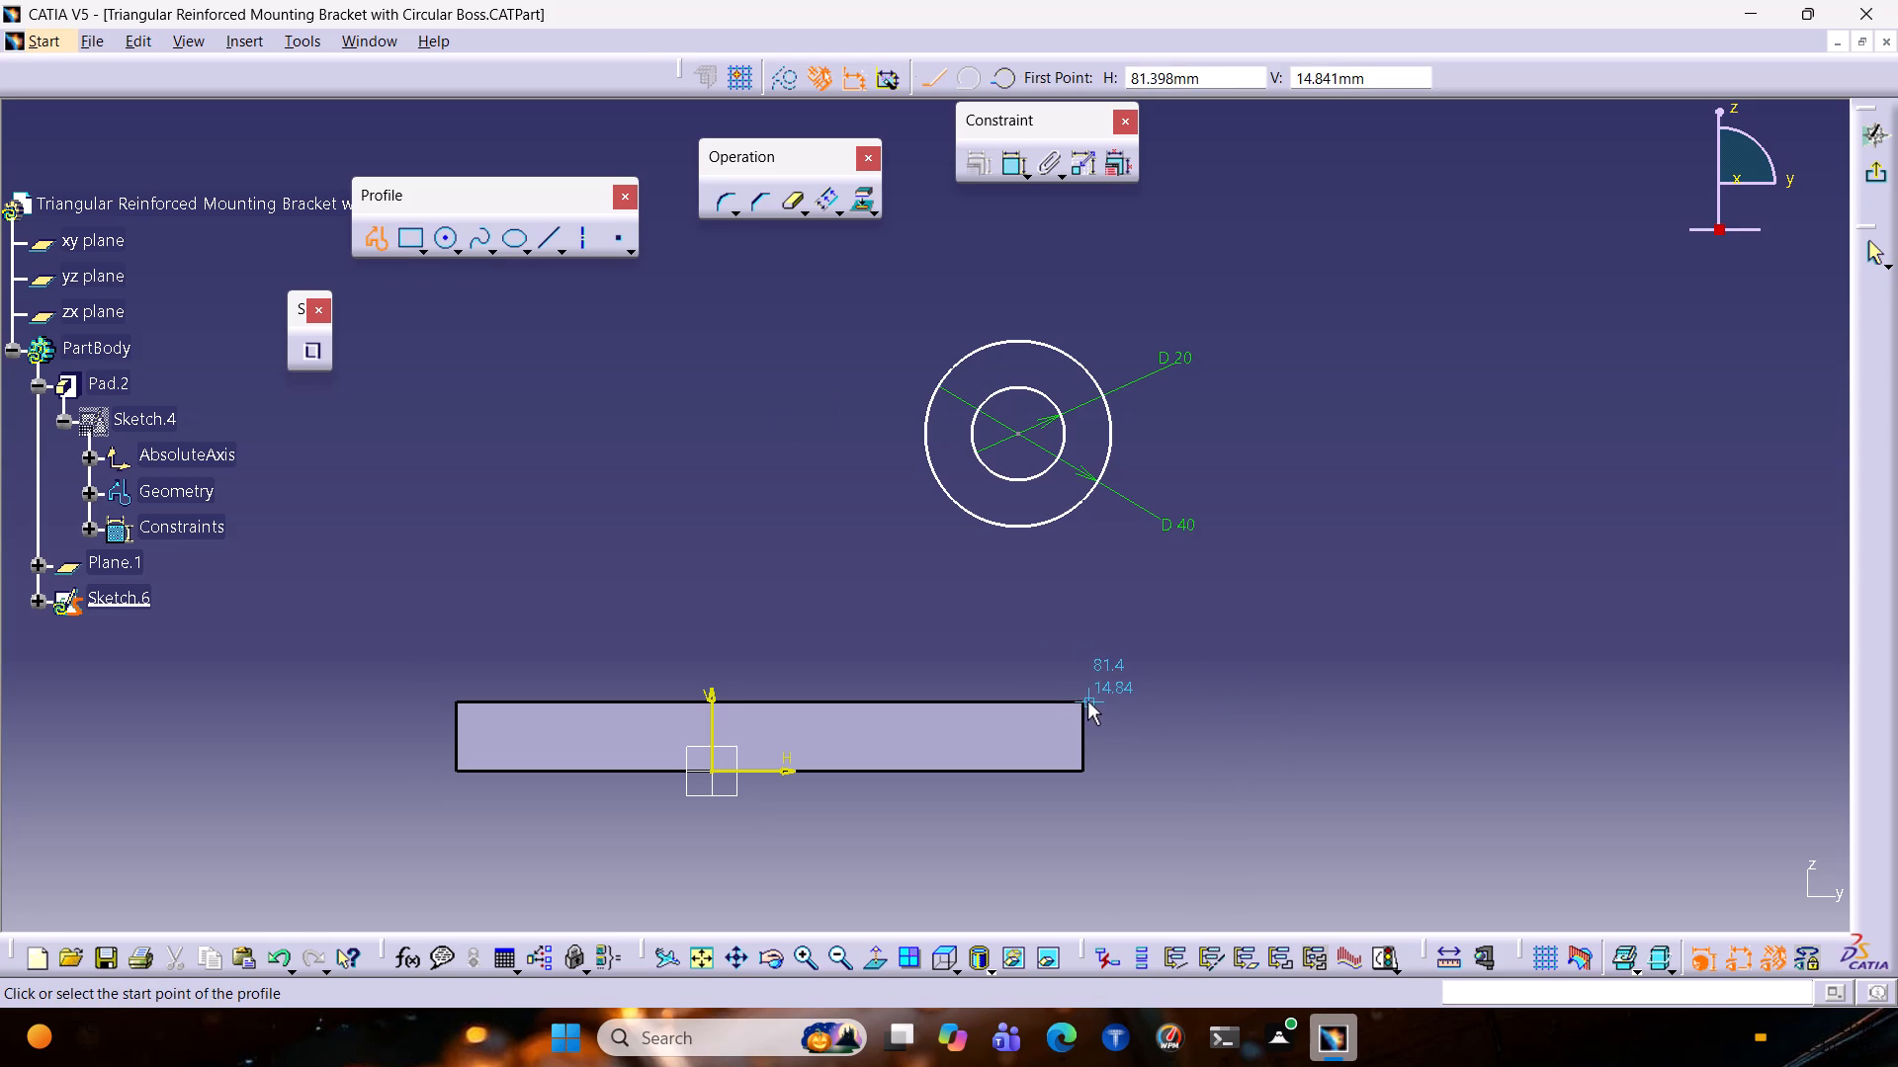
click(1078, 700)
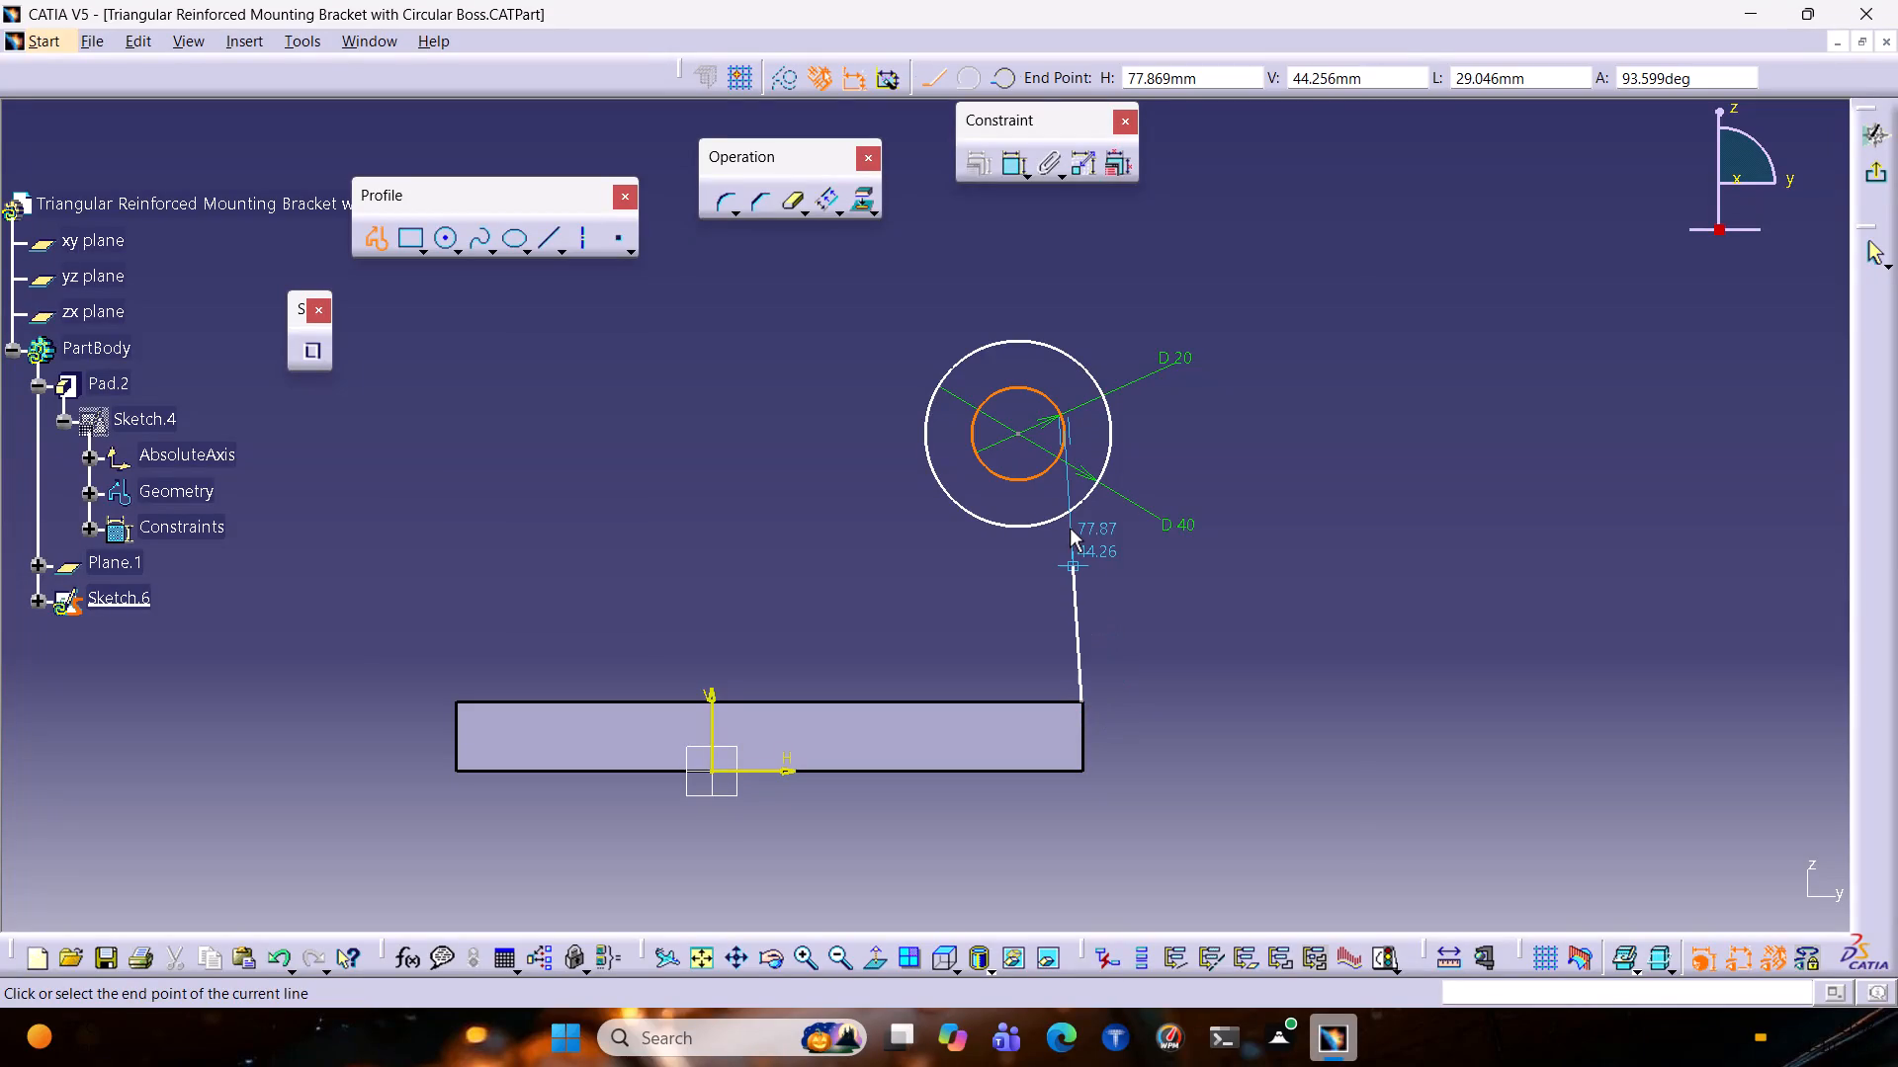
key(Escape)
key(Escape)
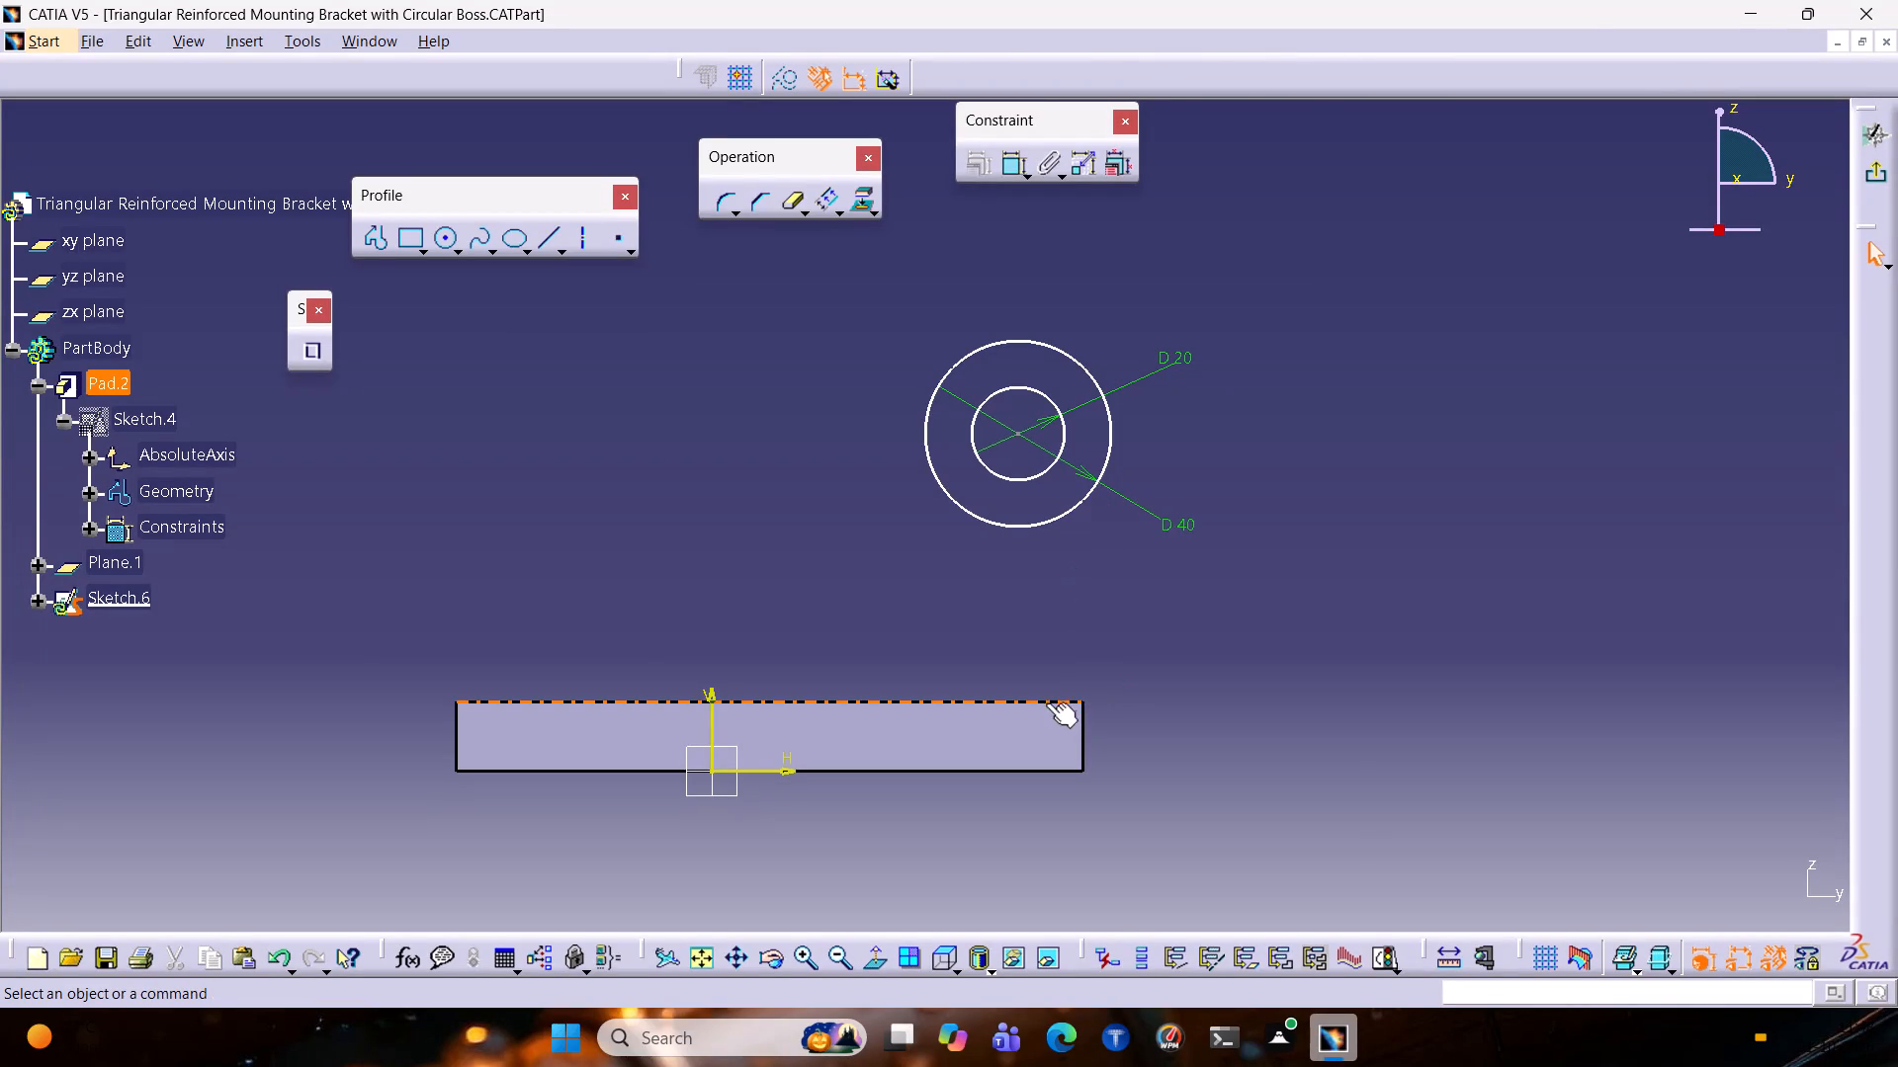
Project the base plate's top edge onto the boss sketch plane.
click(1046, 702)
click(863, 208)
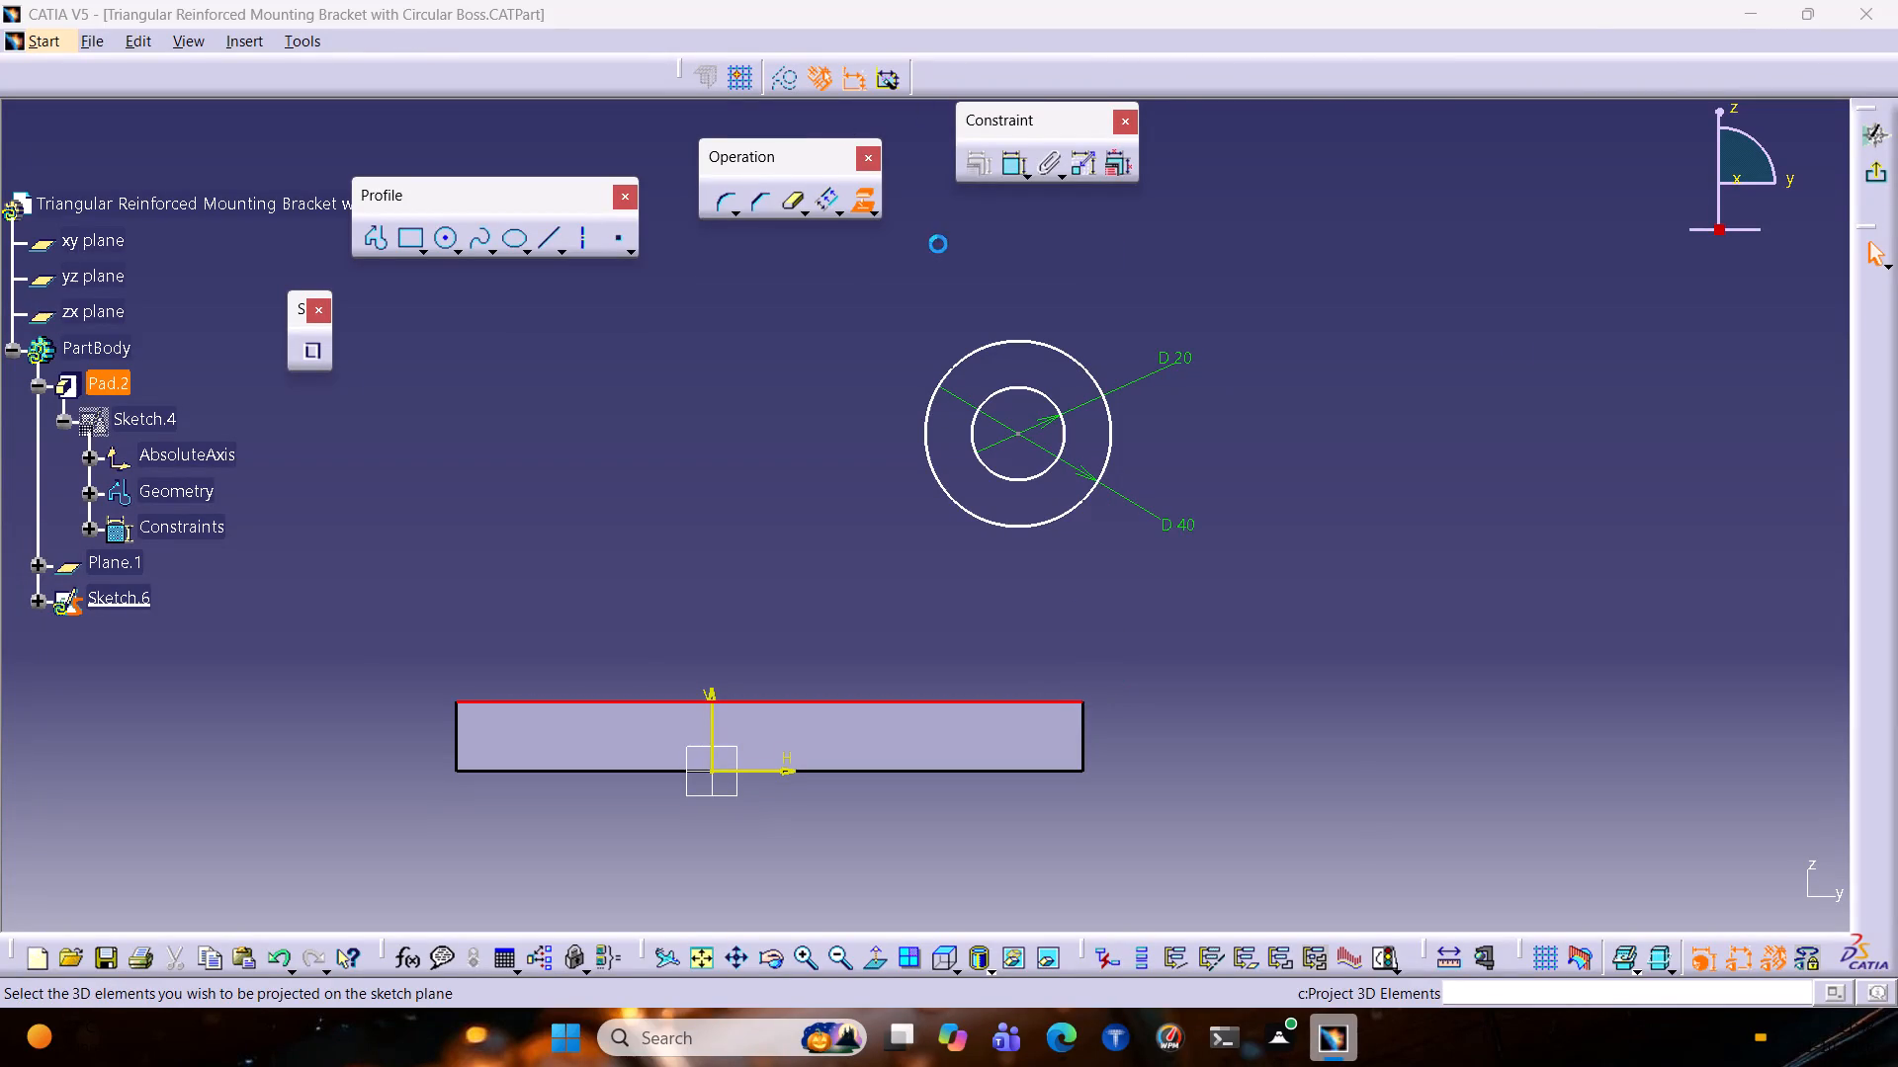
click(1688, 890)
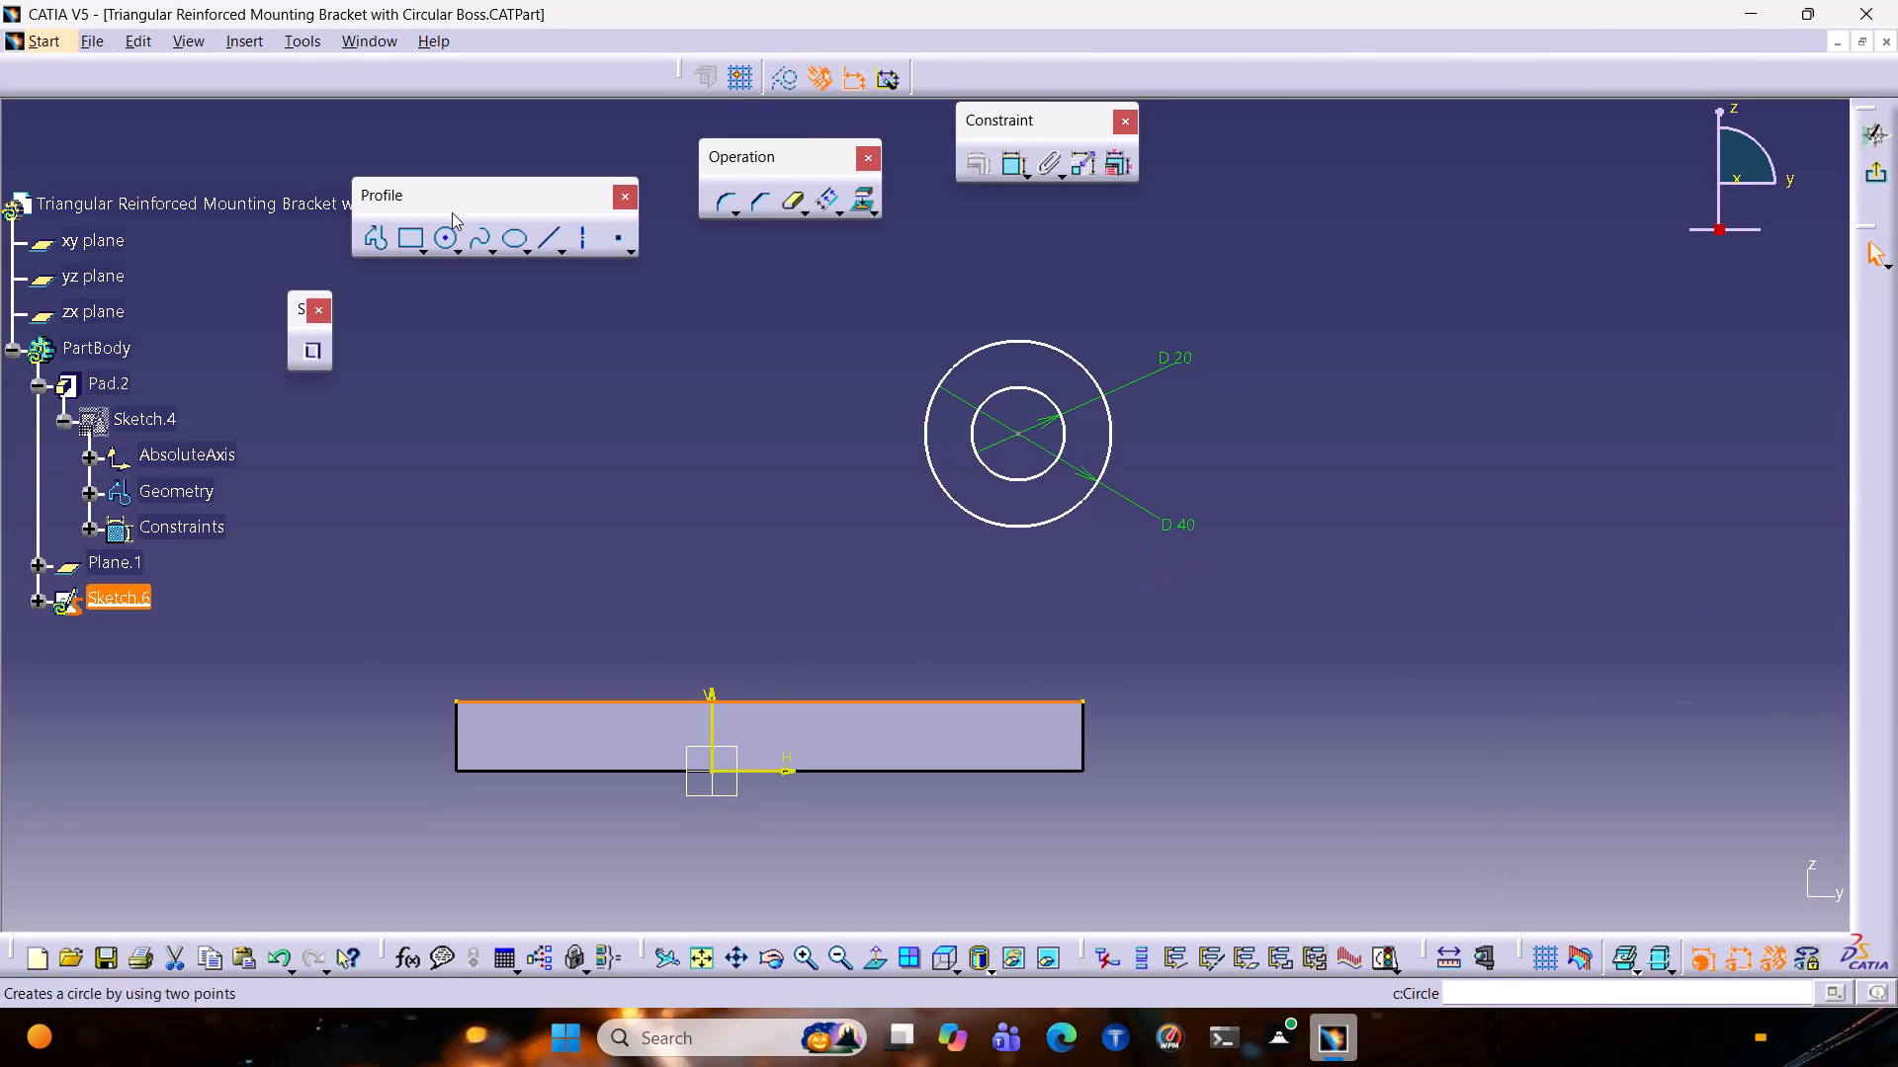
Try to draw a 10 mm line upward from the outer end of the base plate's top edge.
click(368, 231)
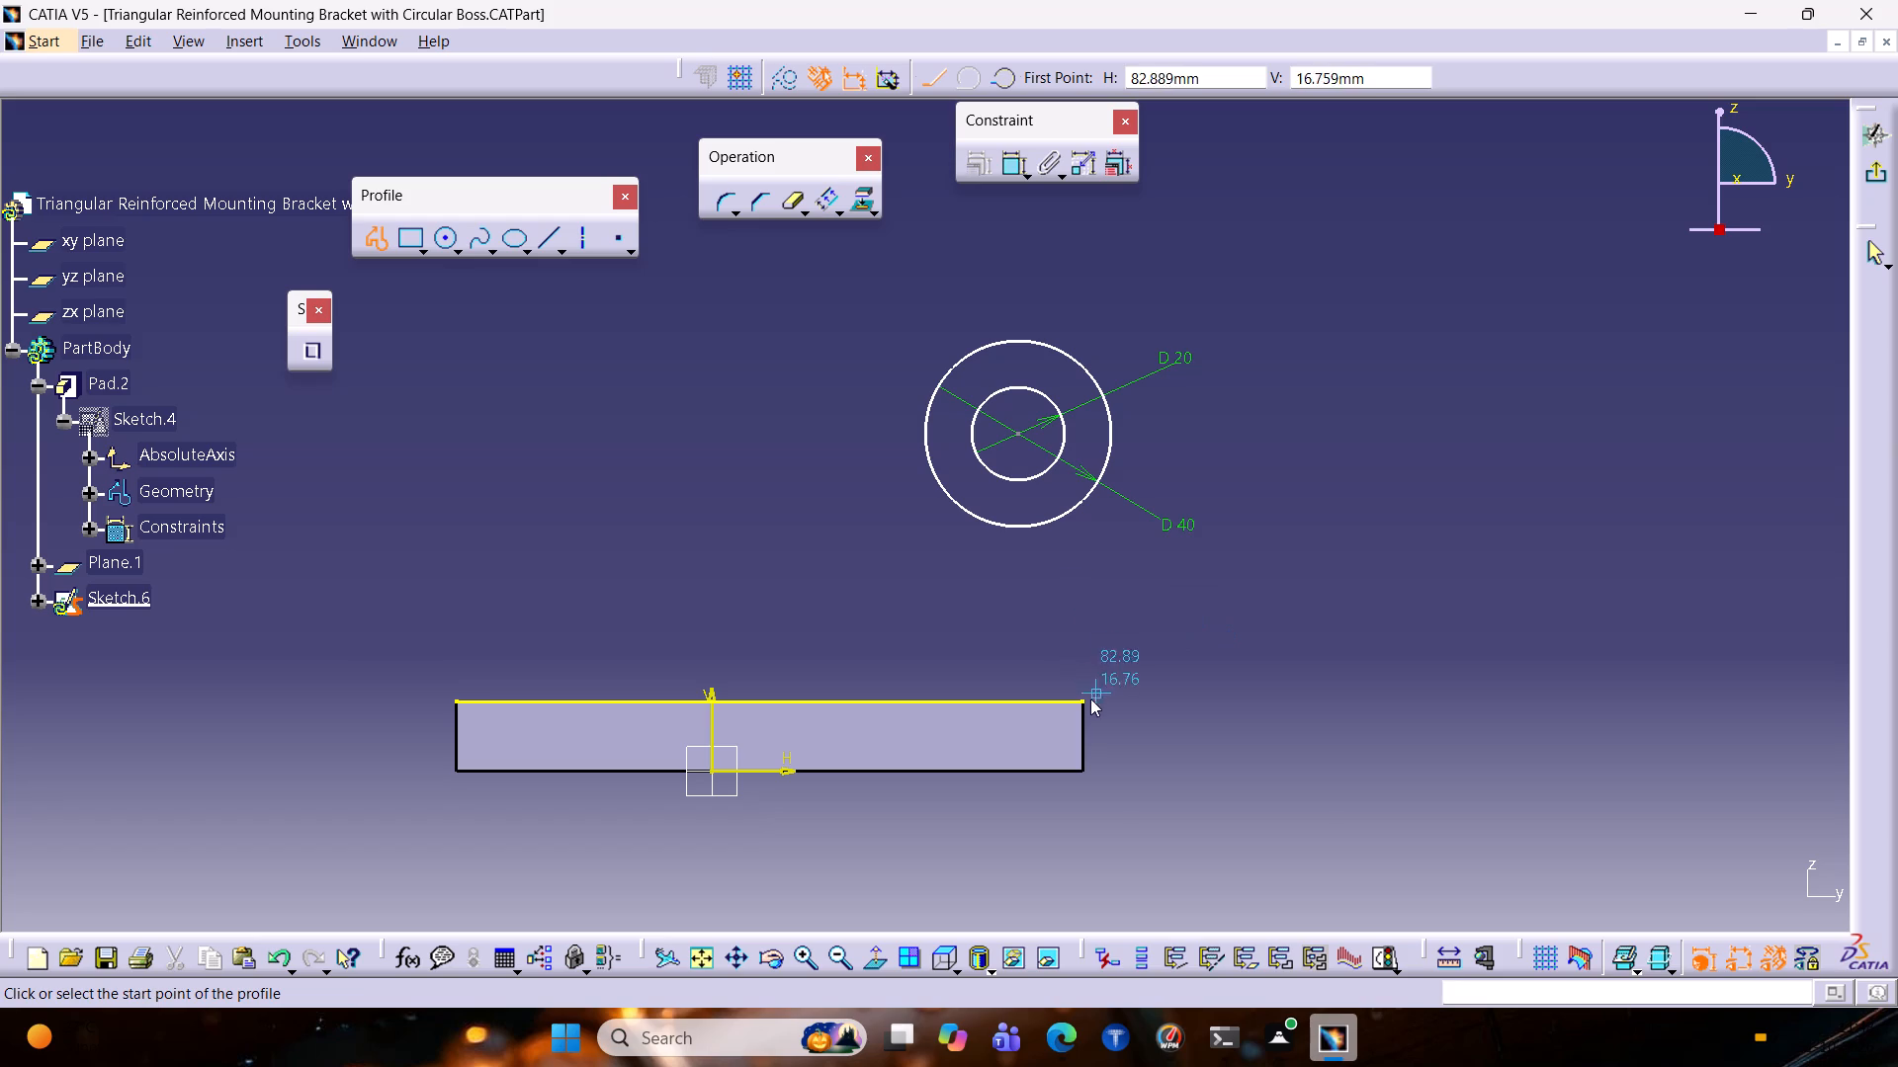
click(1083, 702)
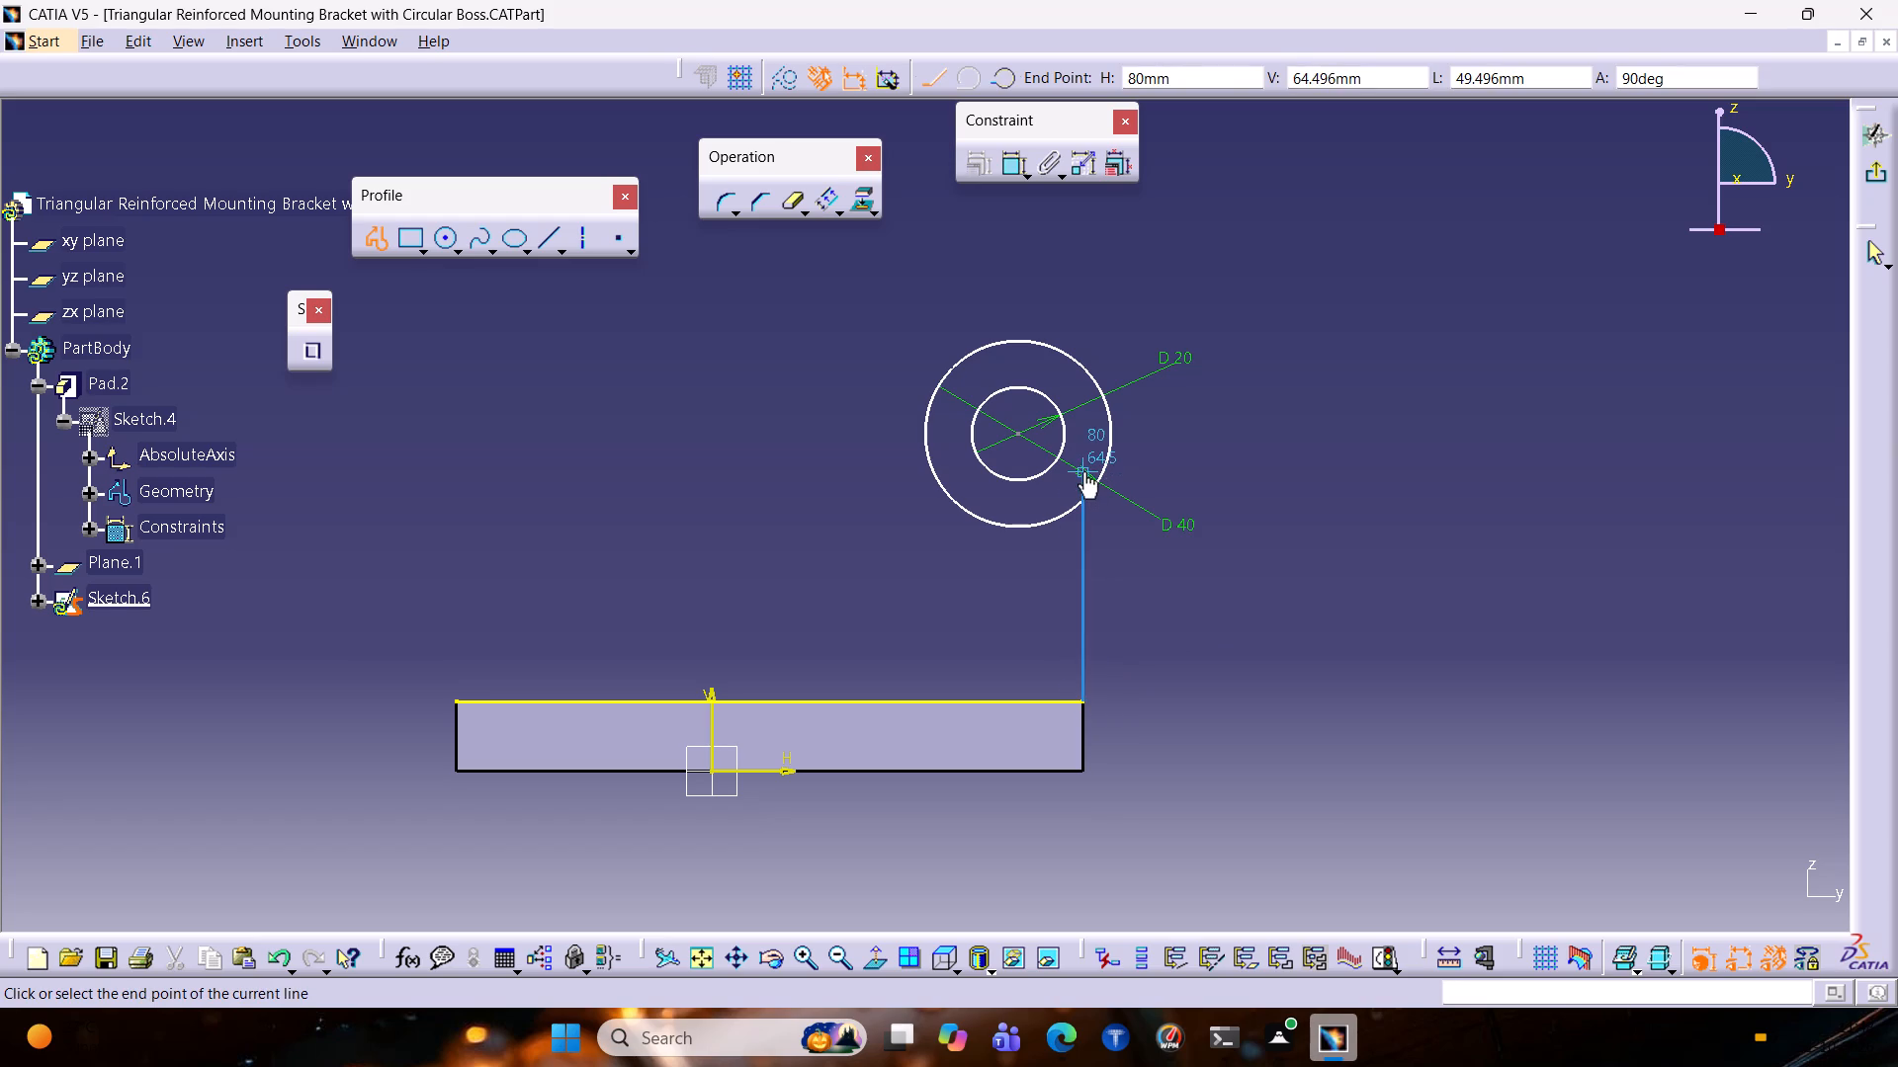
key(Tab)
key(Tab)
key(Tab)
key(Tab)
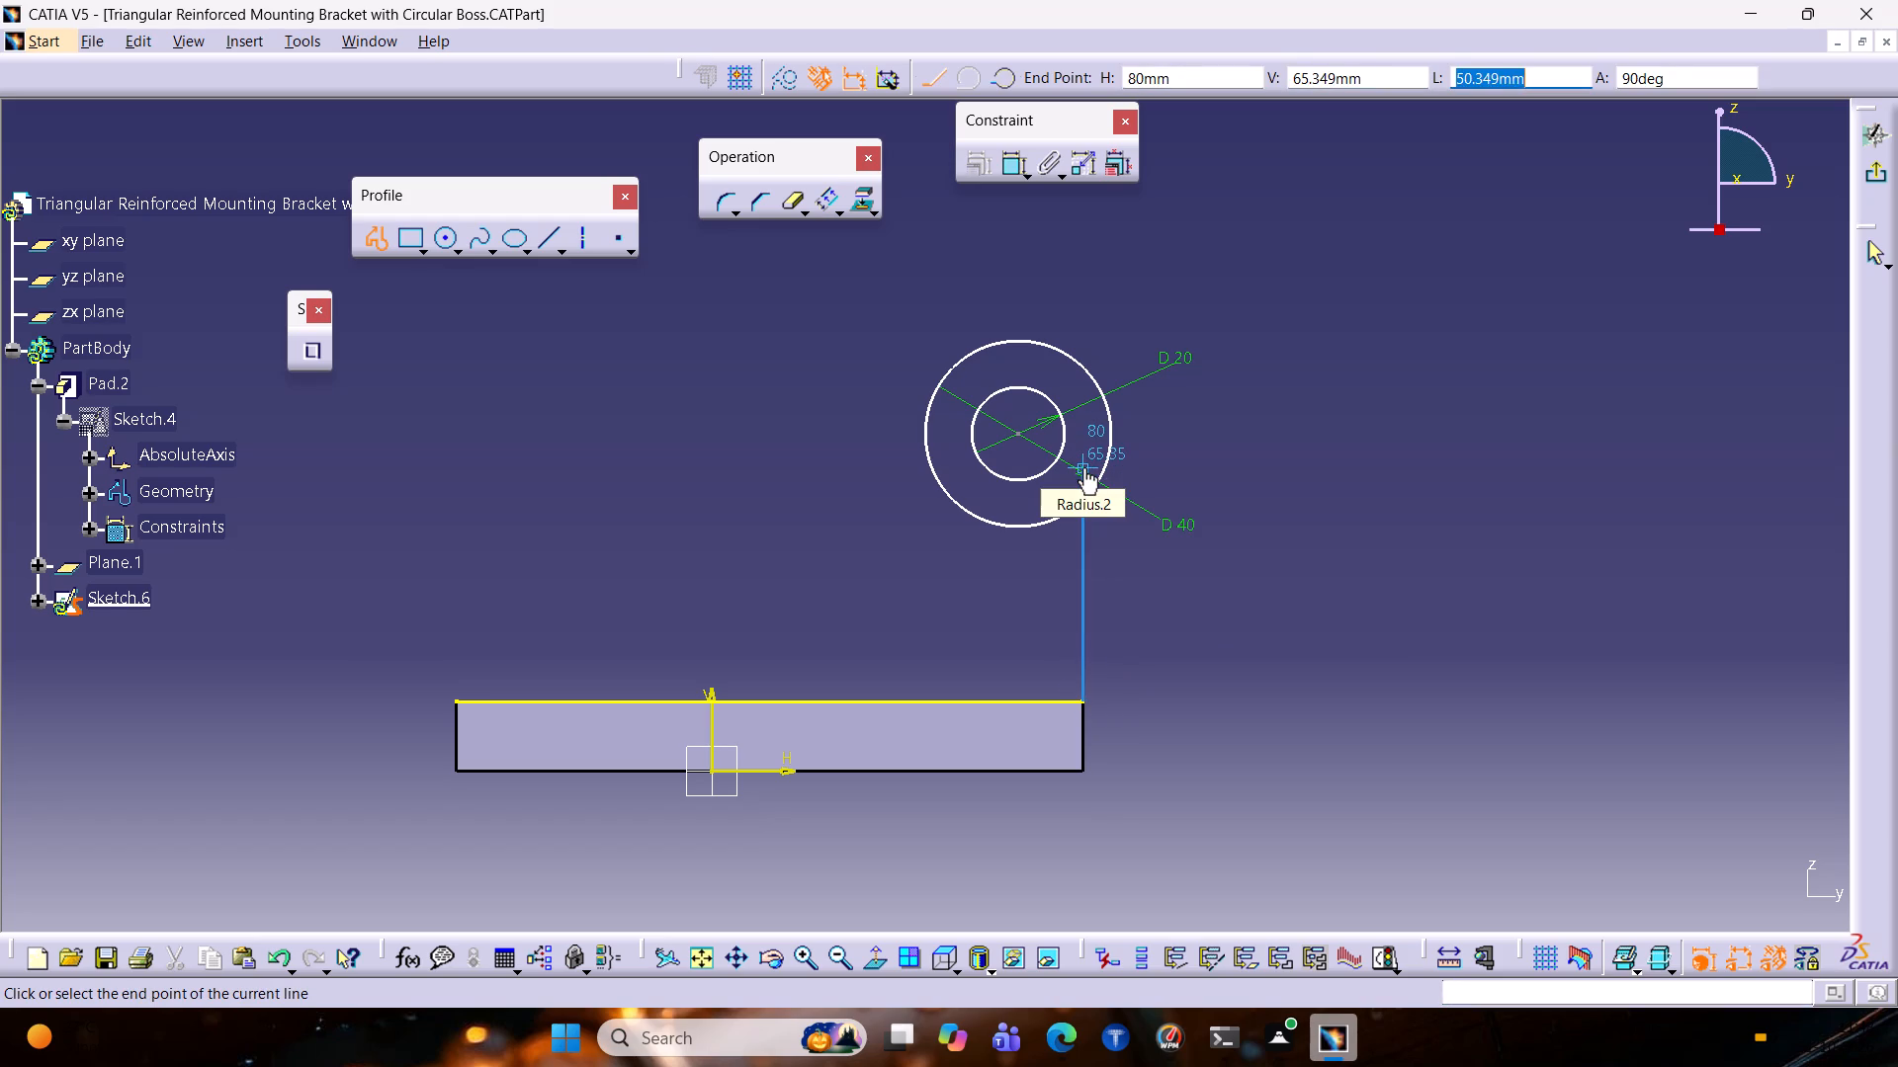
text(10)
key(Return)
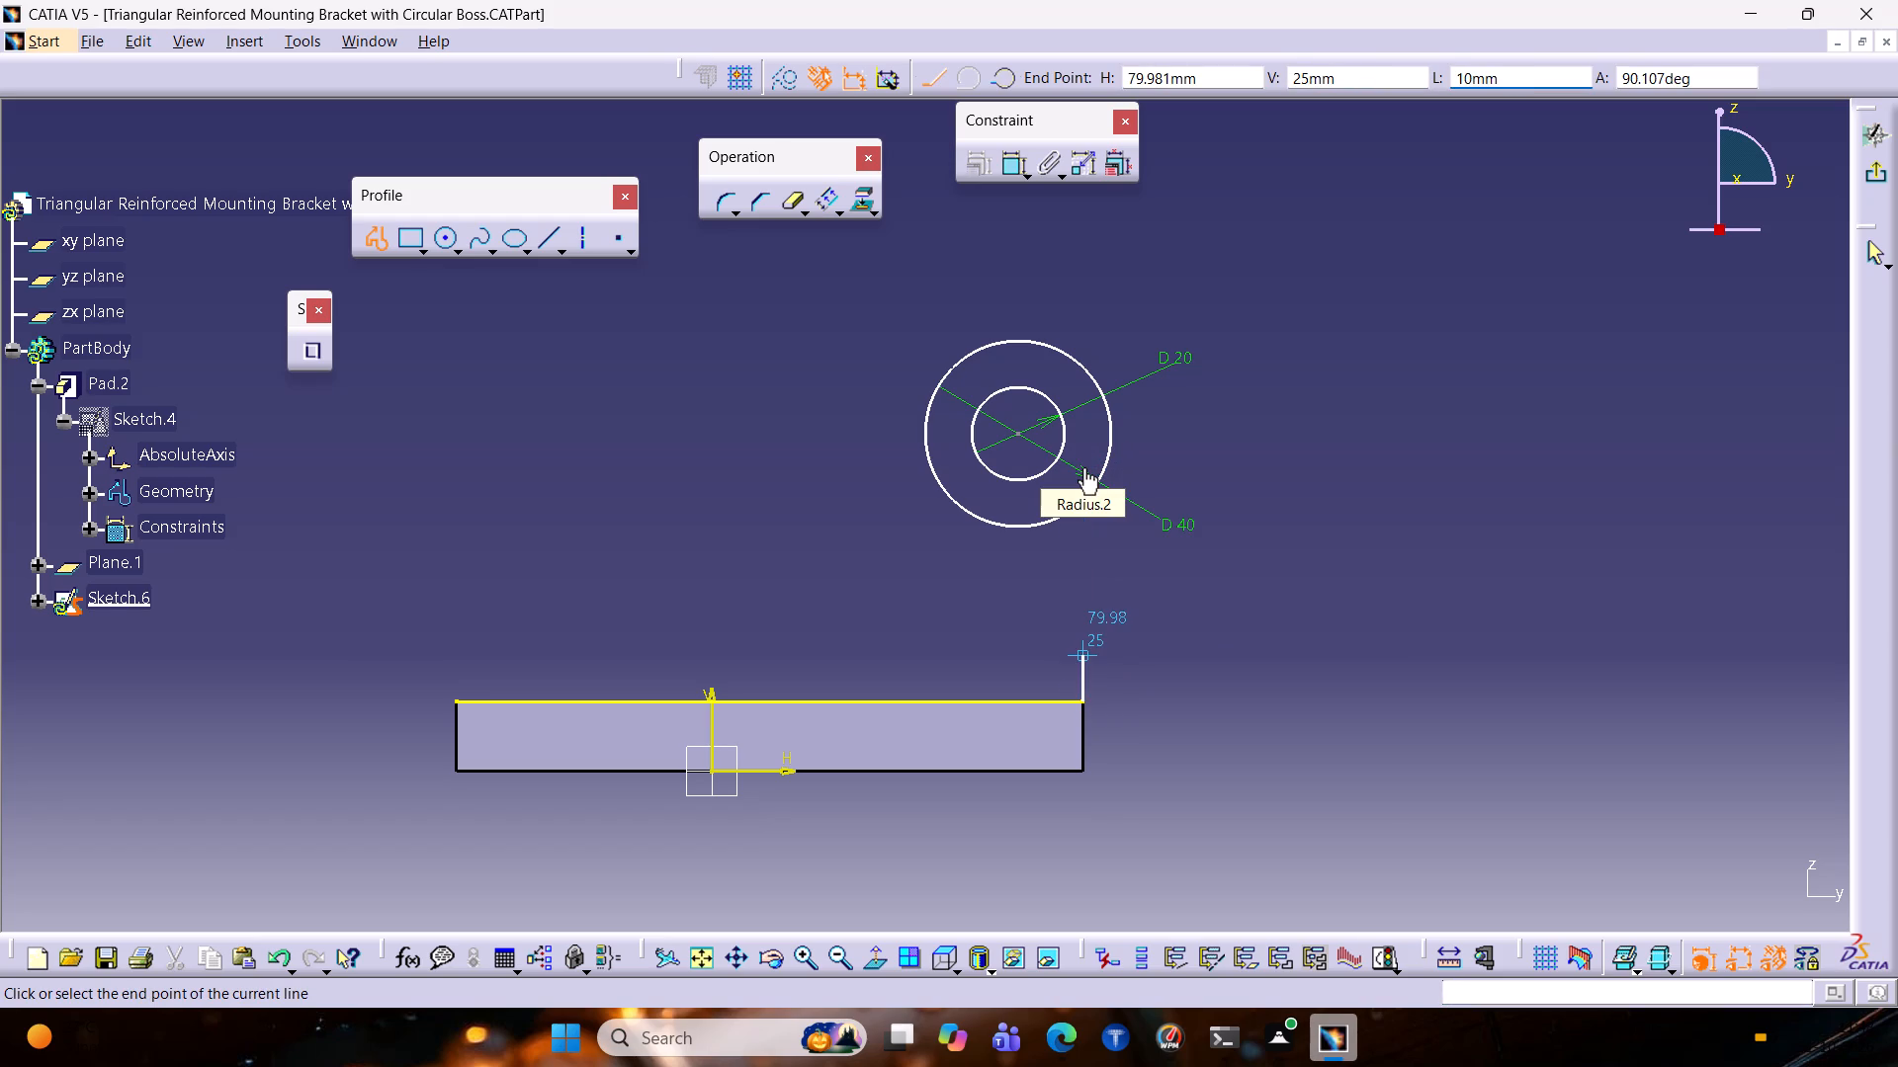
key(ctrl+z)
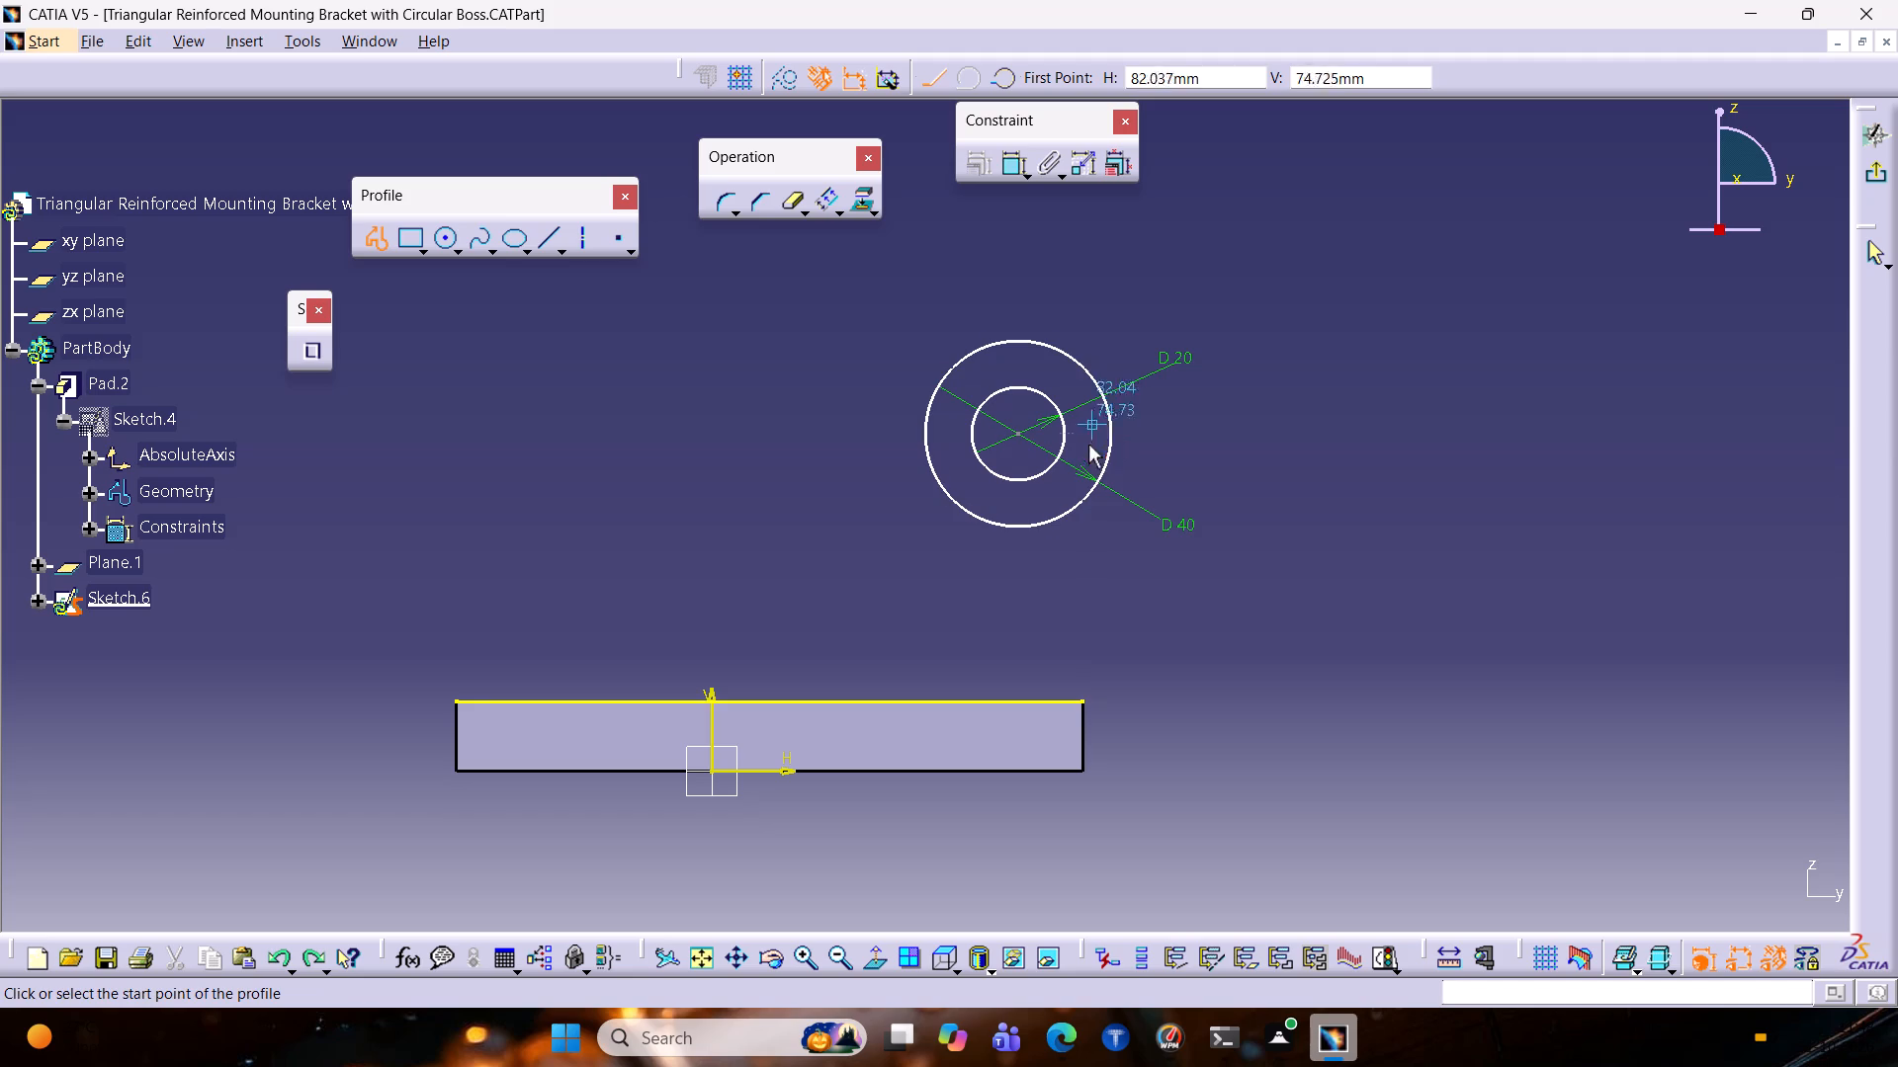
Draw a 65 mm vertical line up from the base plate's top outer corner and place its length dimension clear of the boss circles.
click(1083, 702)
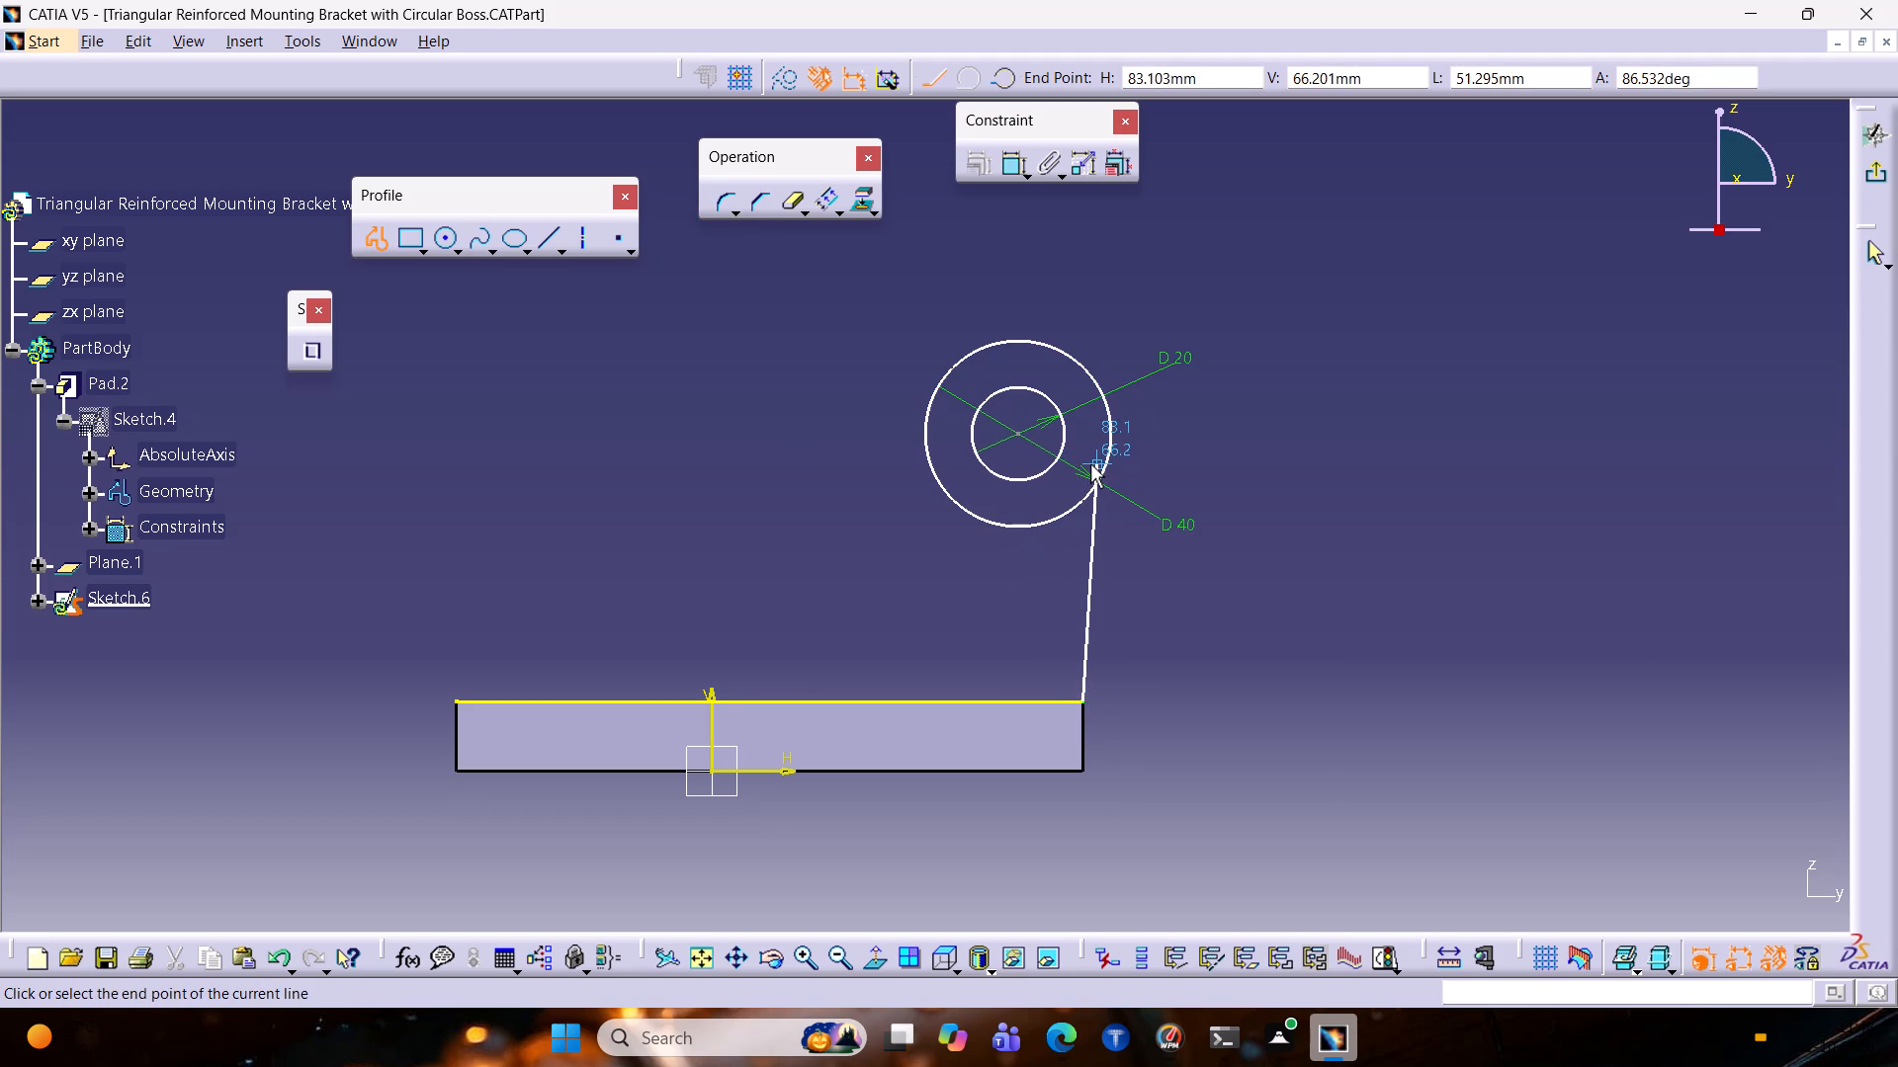
key(Tab)
key(Tab)
key(Tab)
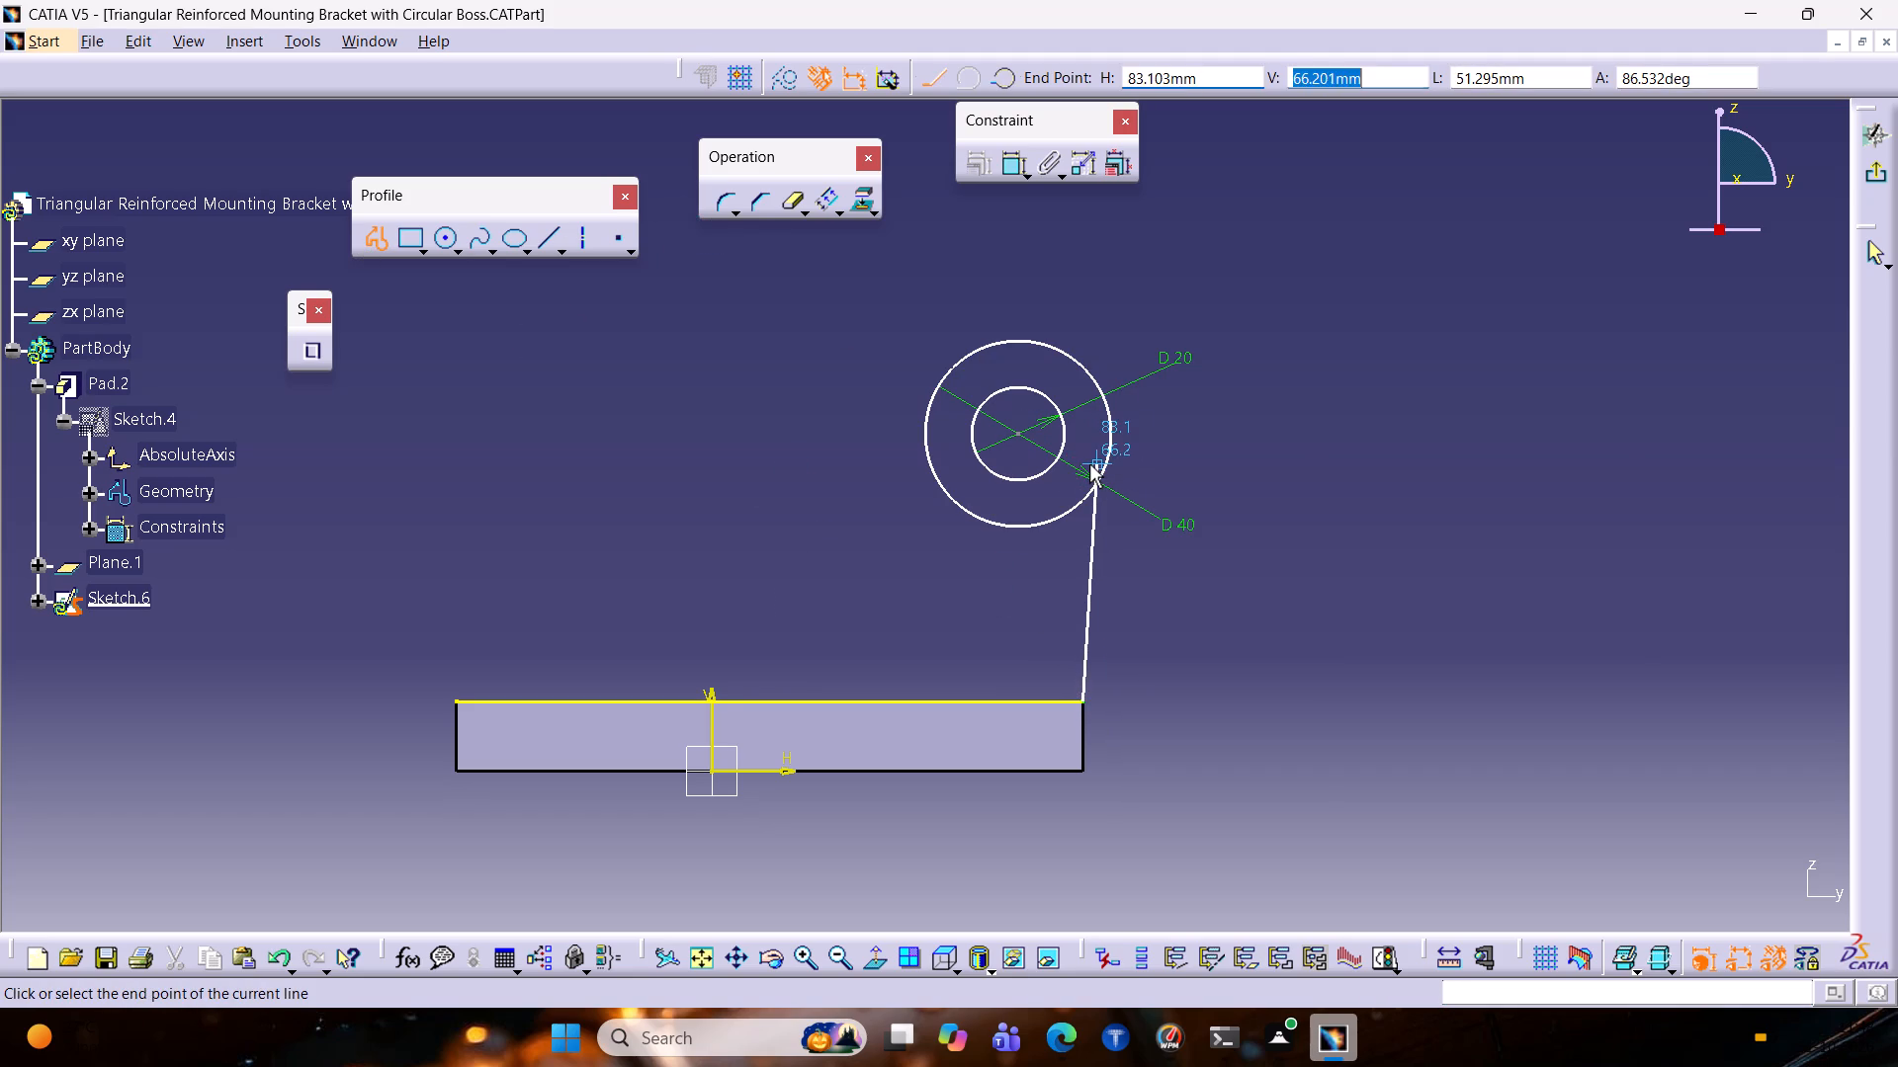
key(Tab)
text(65)
key(Return)
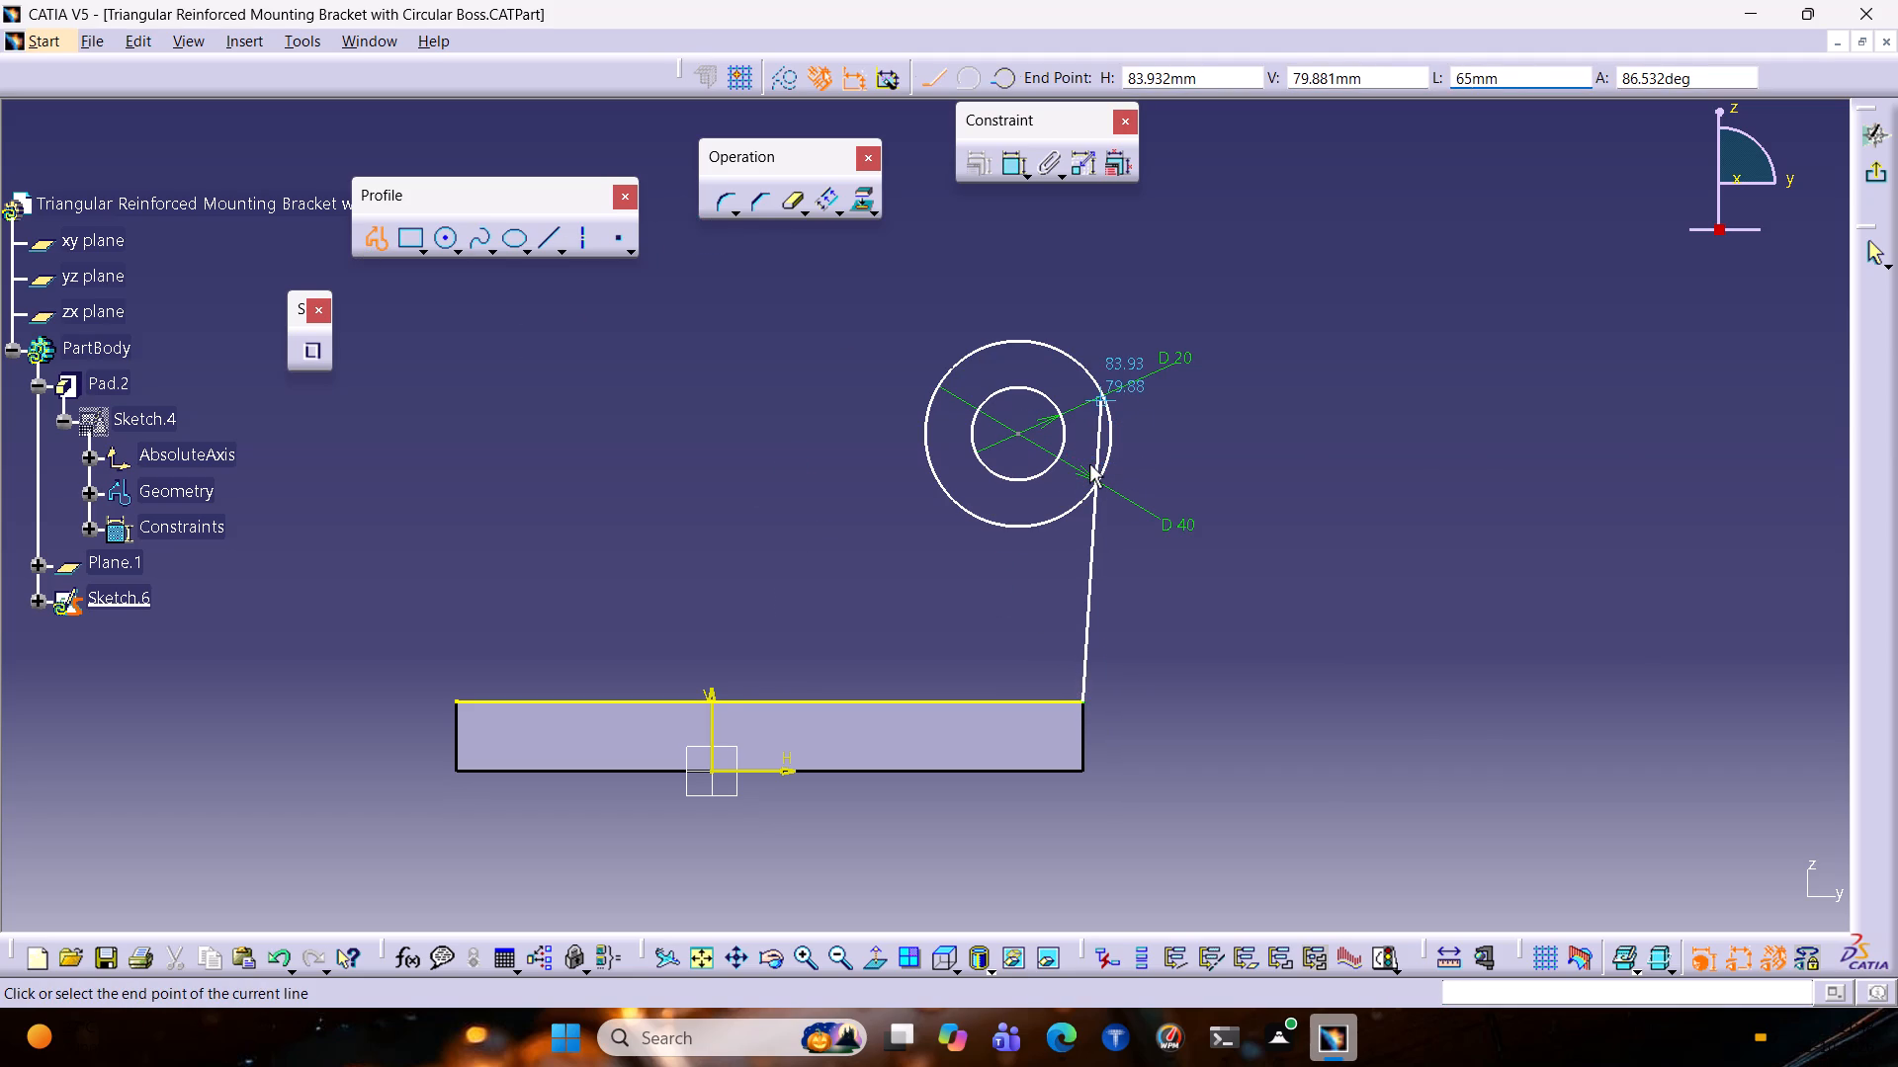
click(1078, 397)
key(Escape)
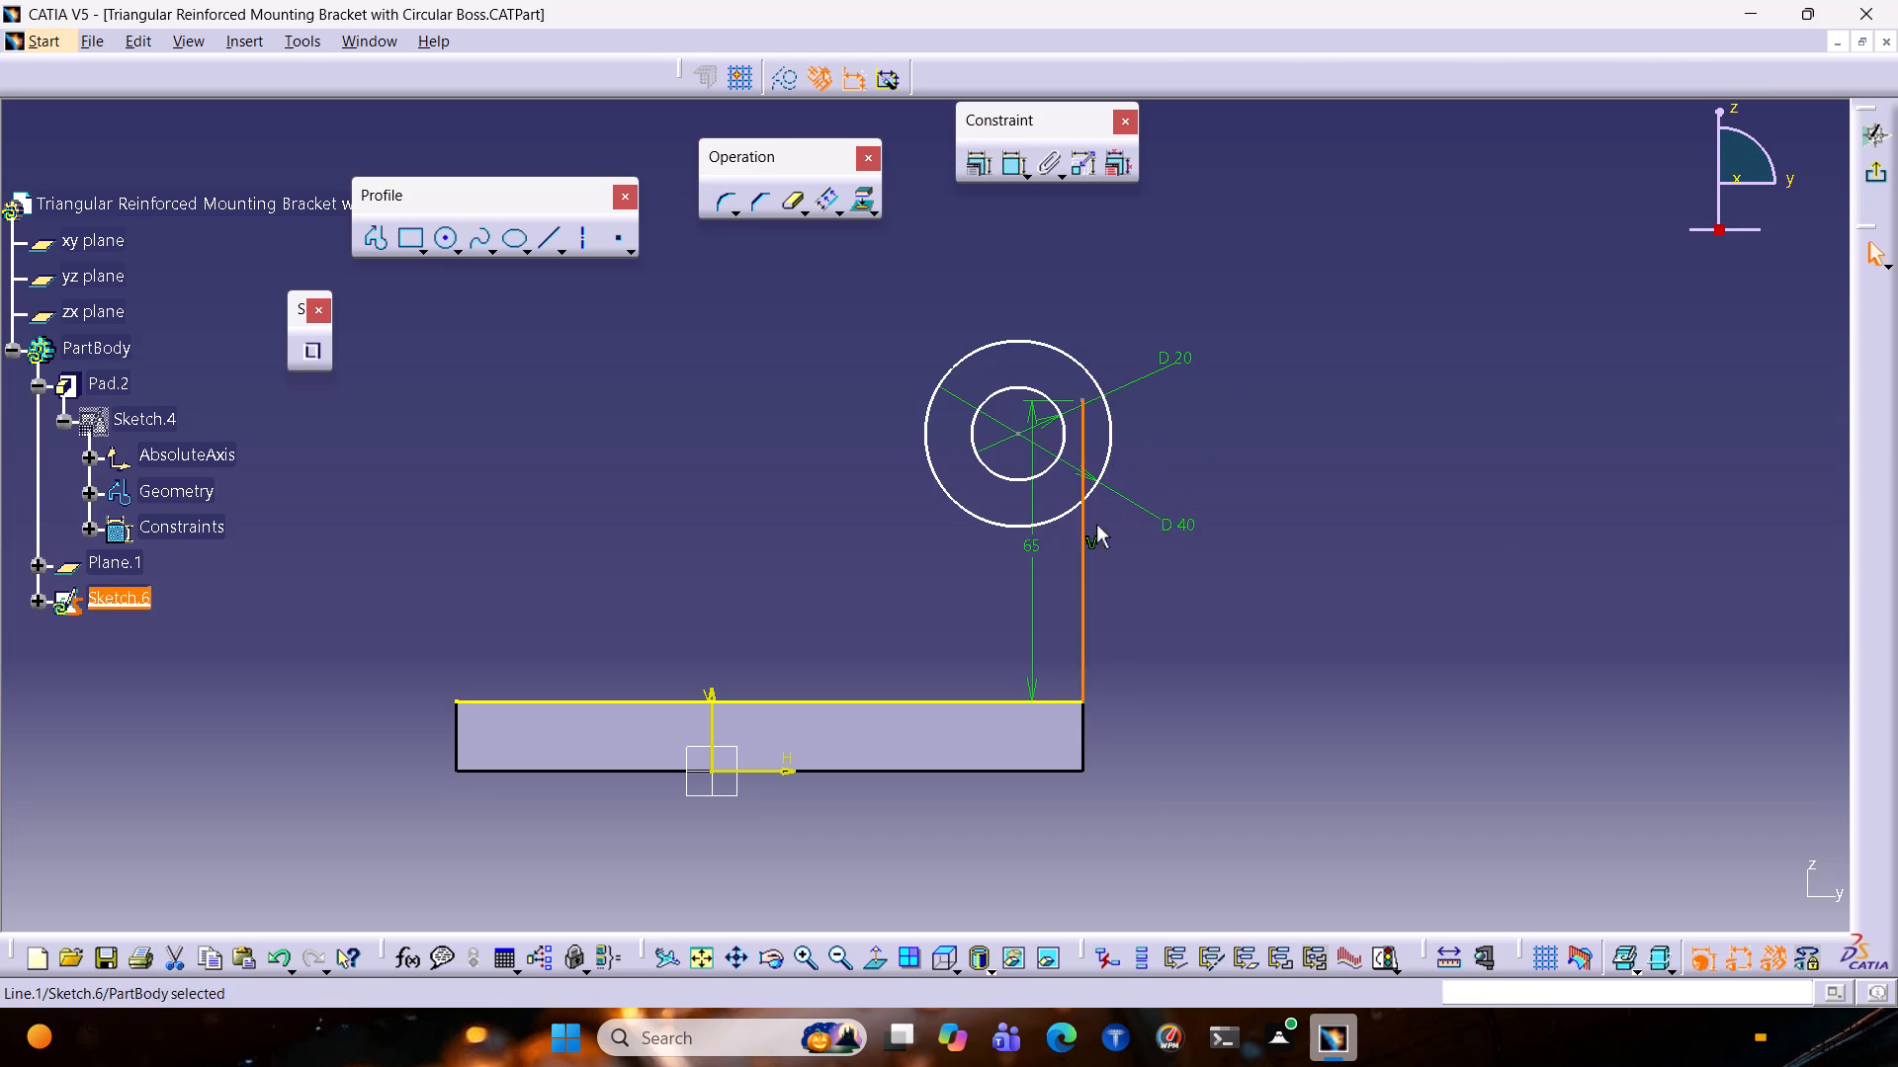
key(Escape)
drag(1030, 690, 1292, 653)
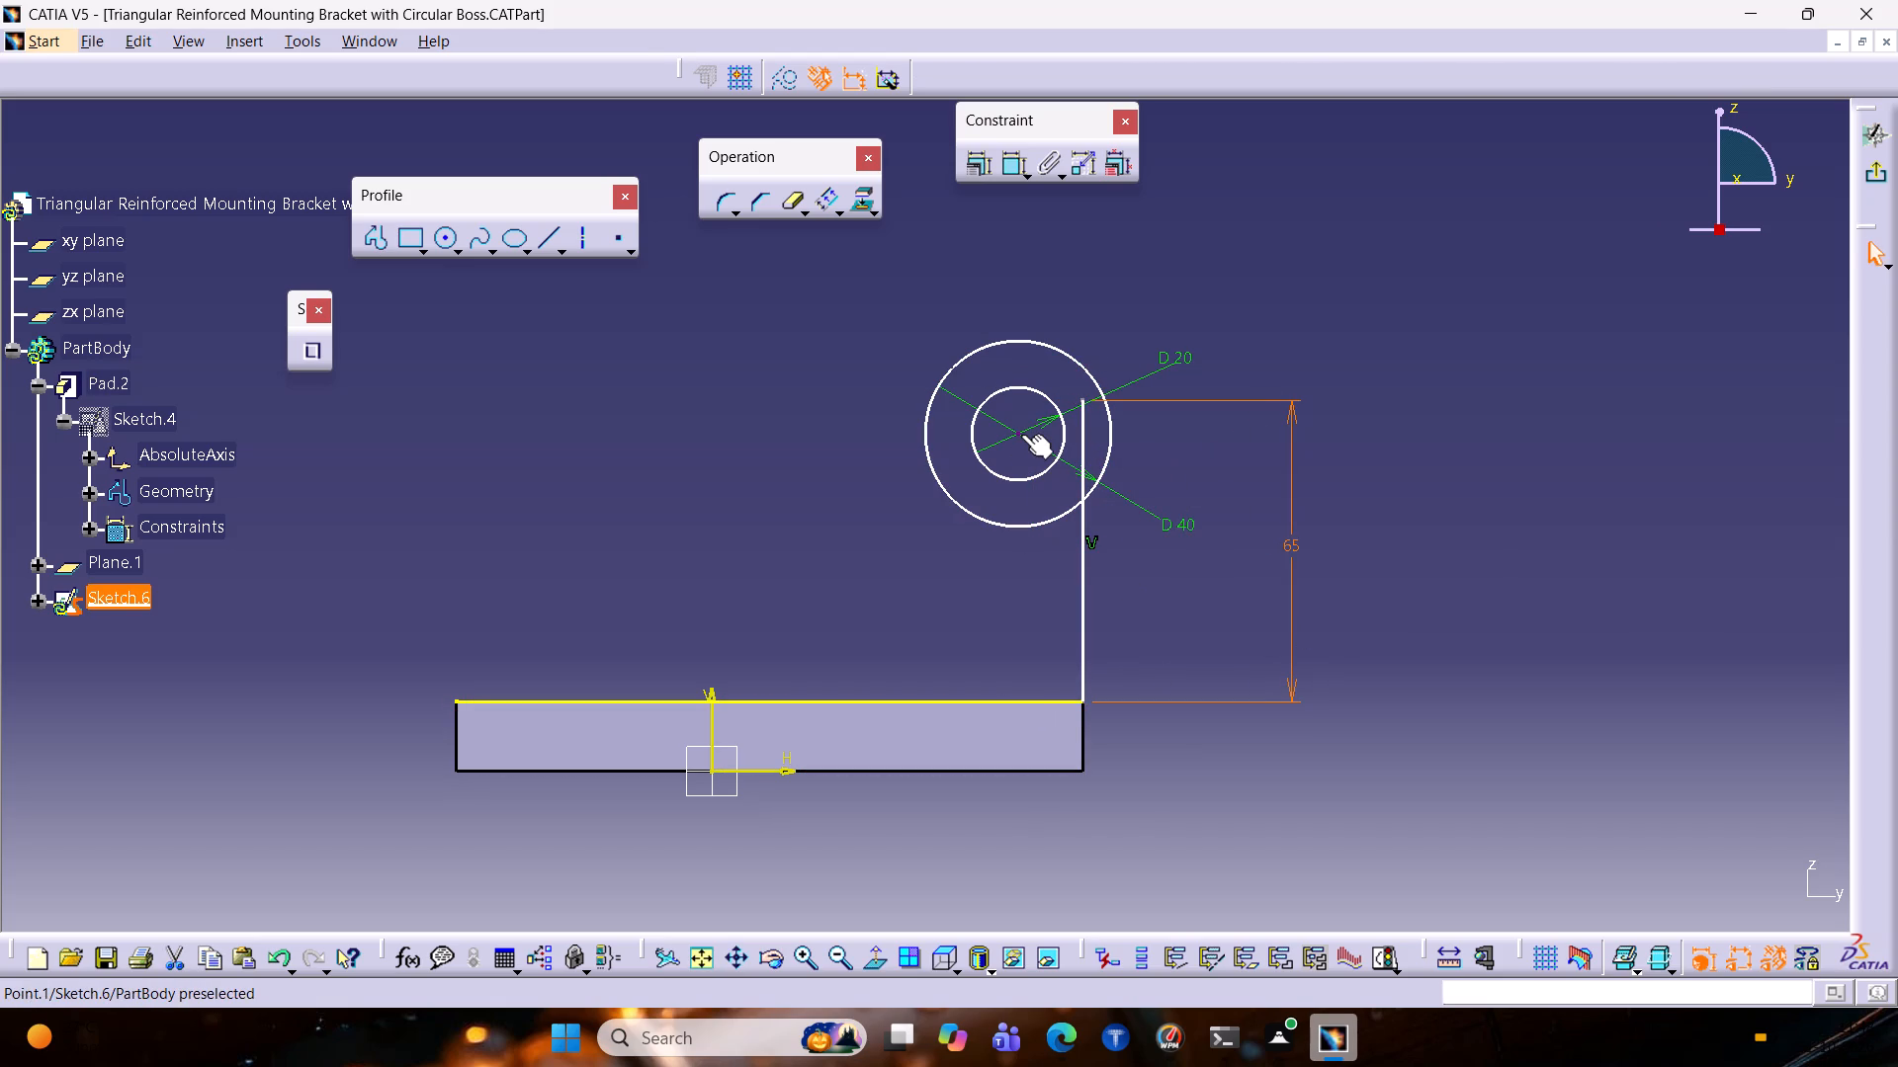
Offset the 65 mm vertical line by 10 mm inward over the base plate.
click(1085, 543)
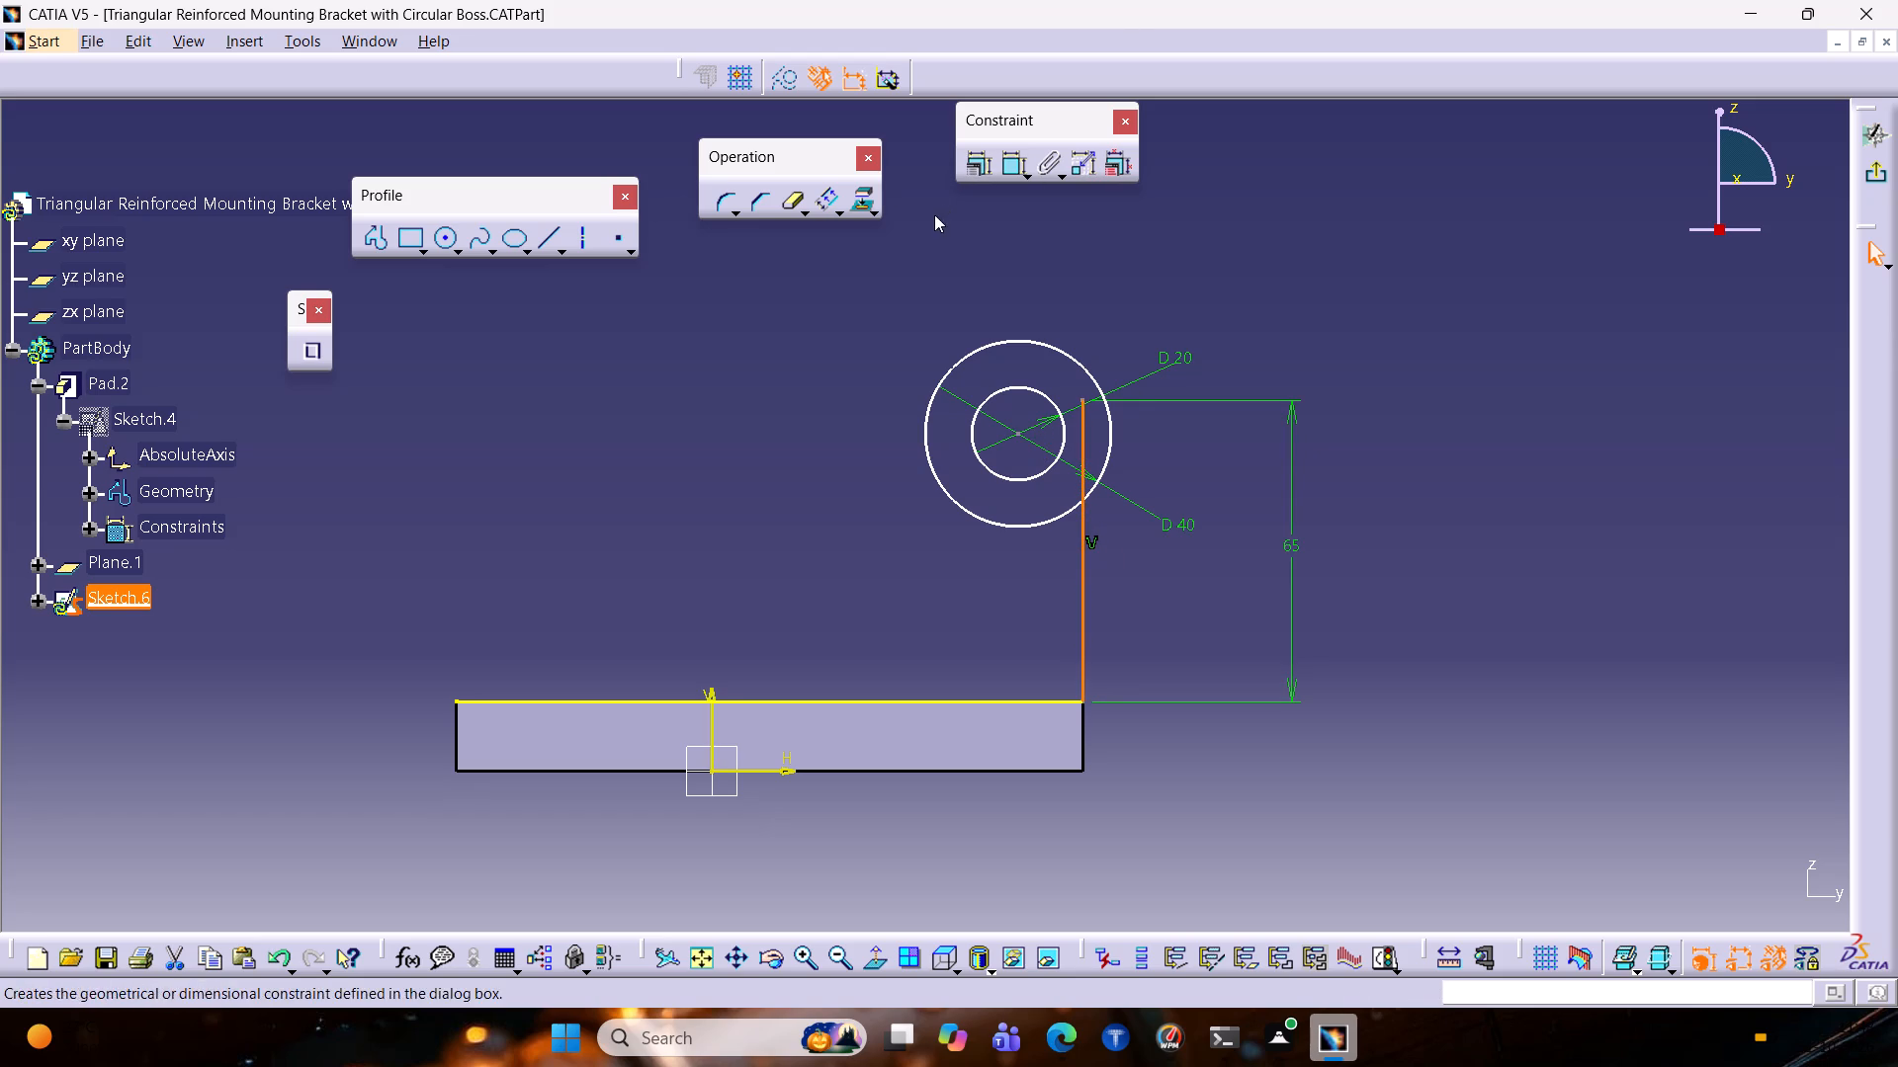
click(821, 199)
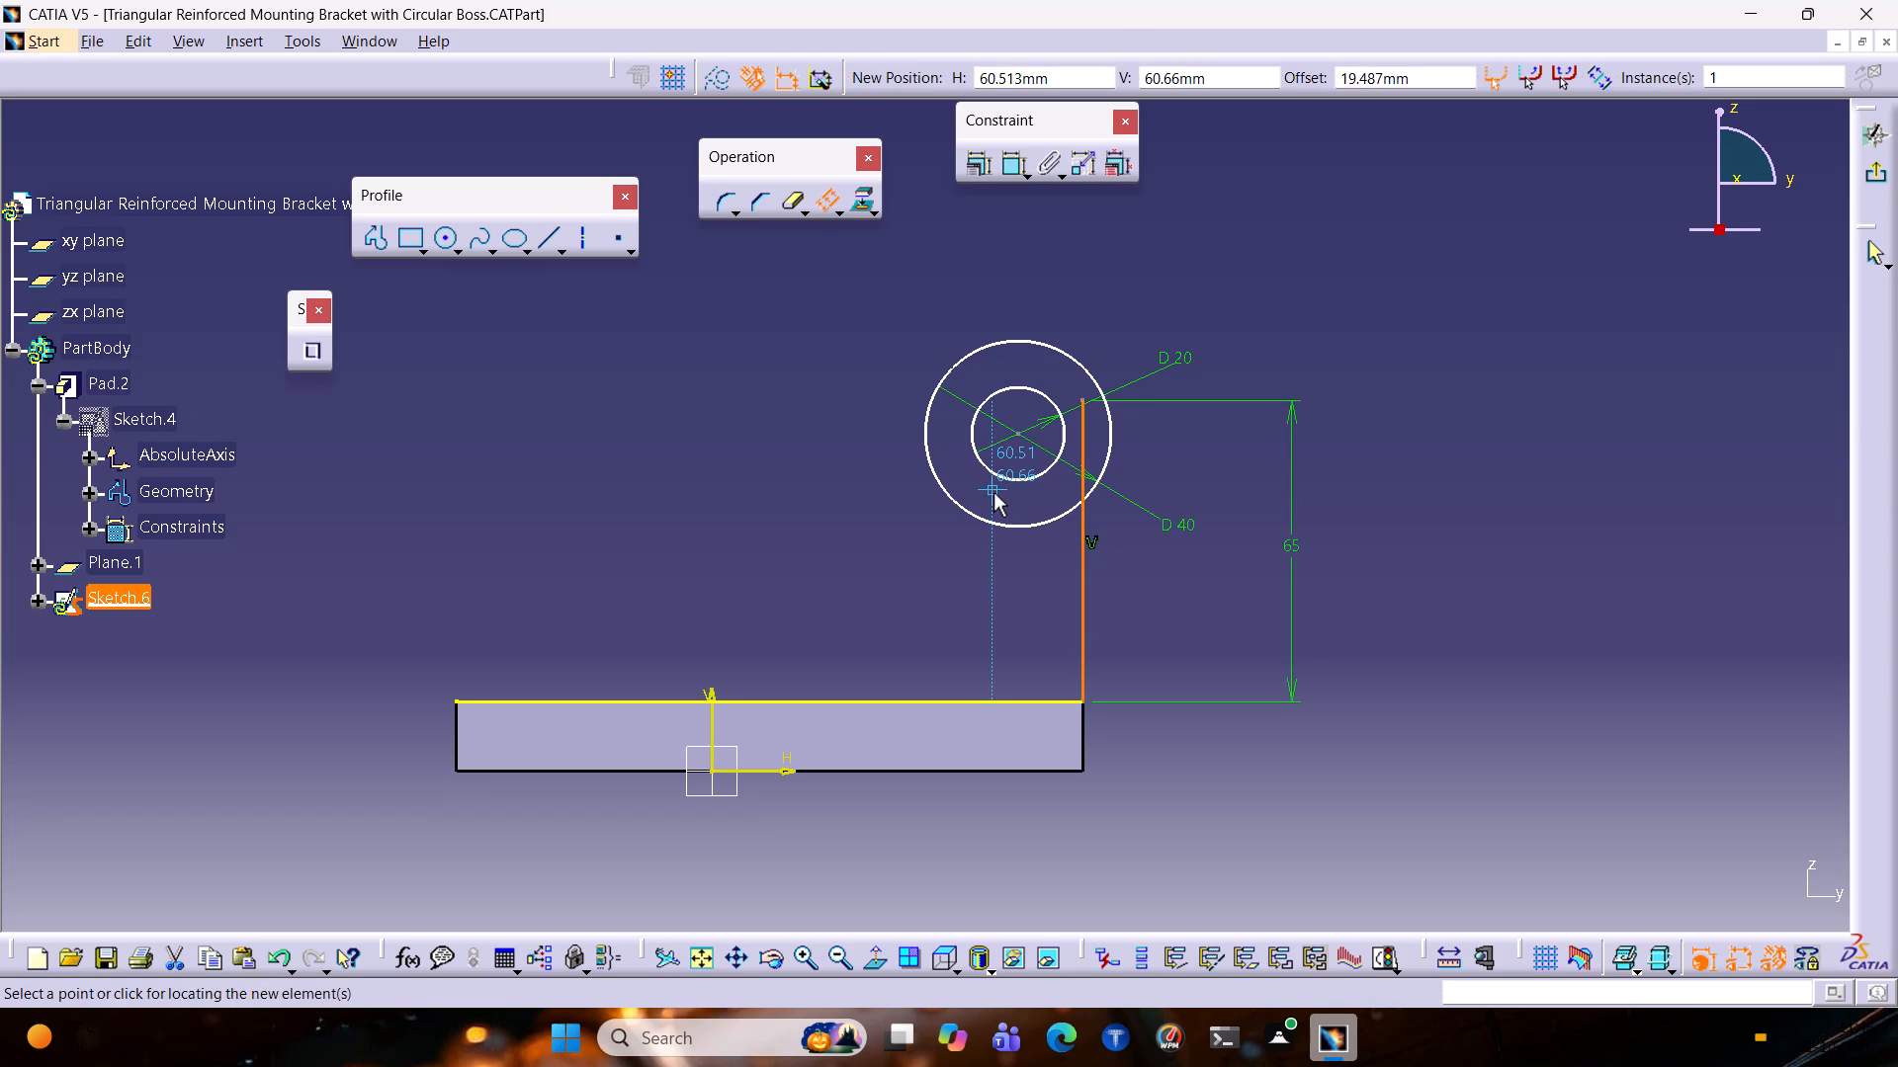
key(Tab)
key(Tab)
key(1)
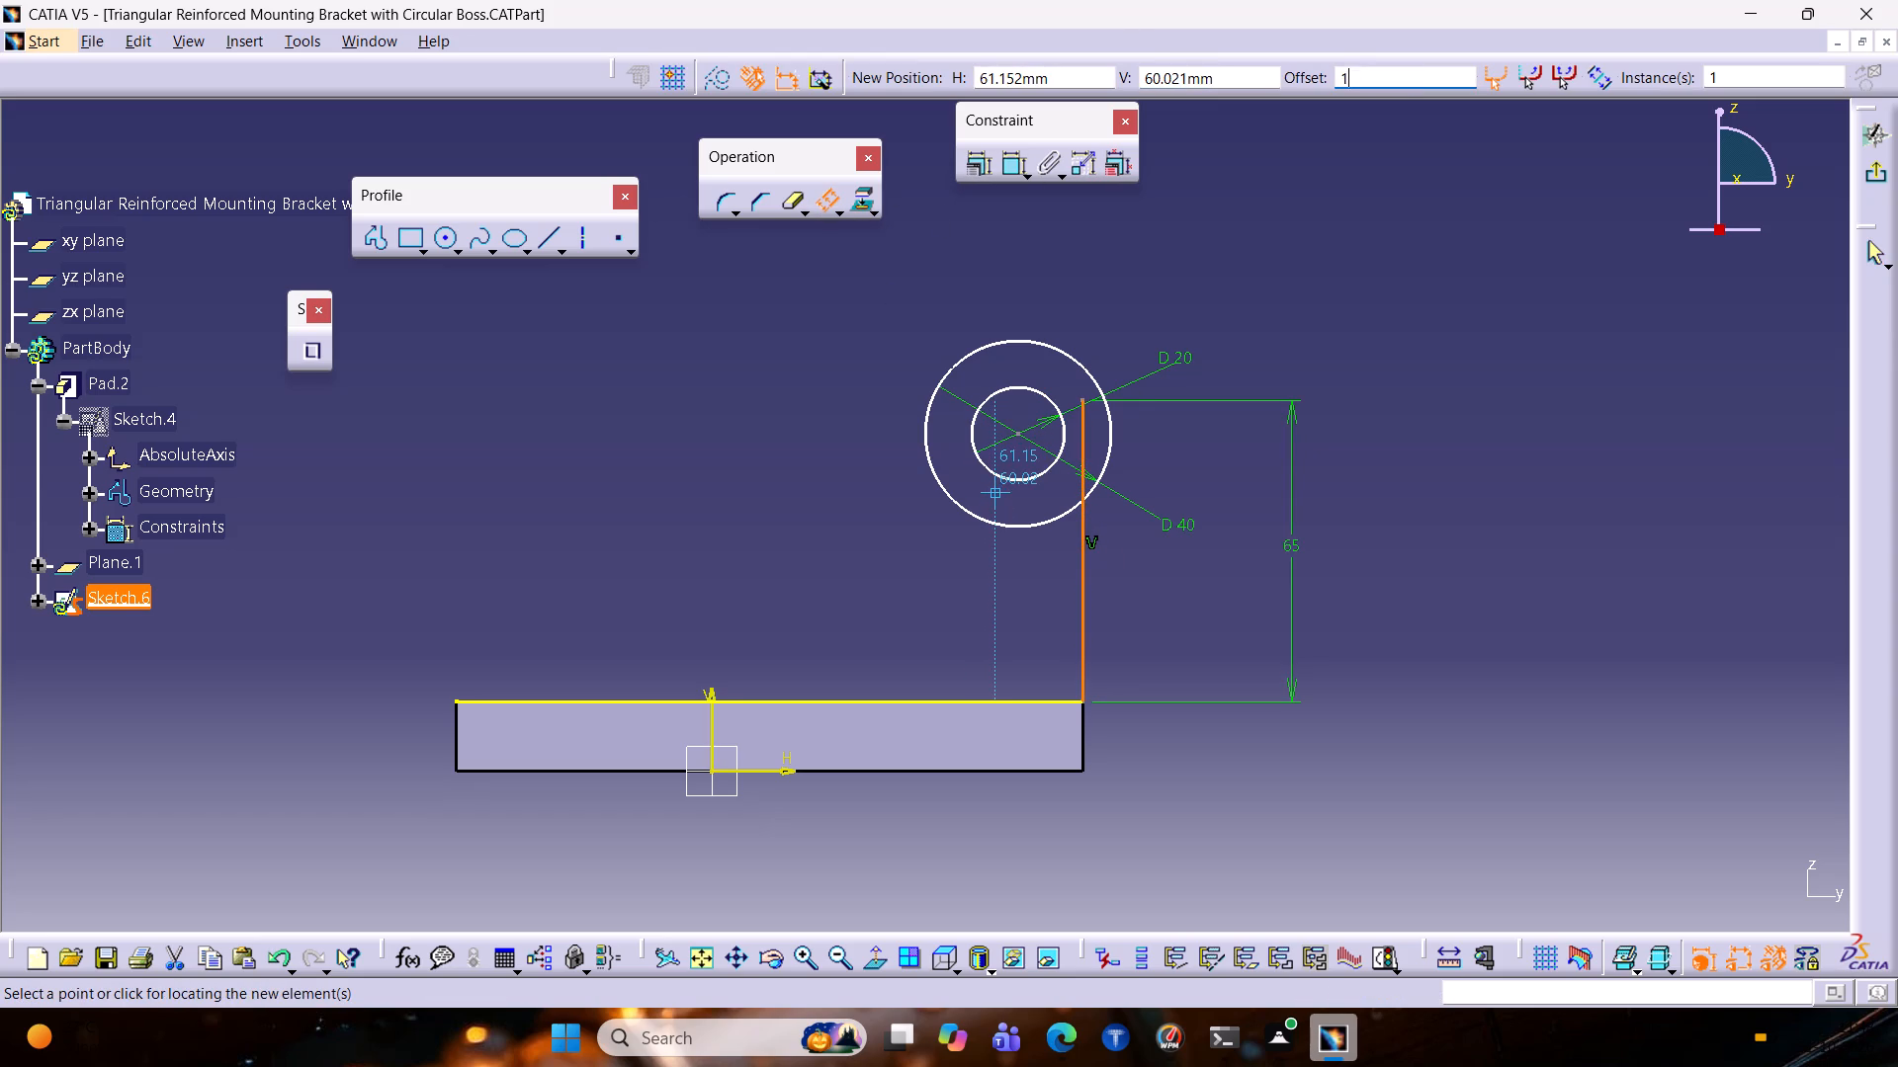
key(0)
key(Return)
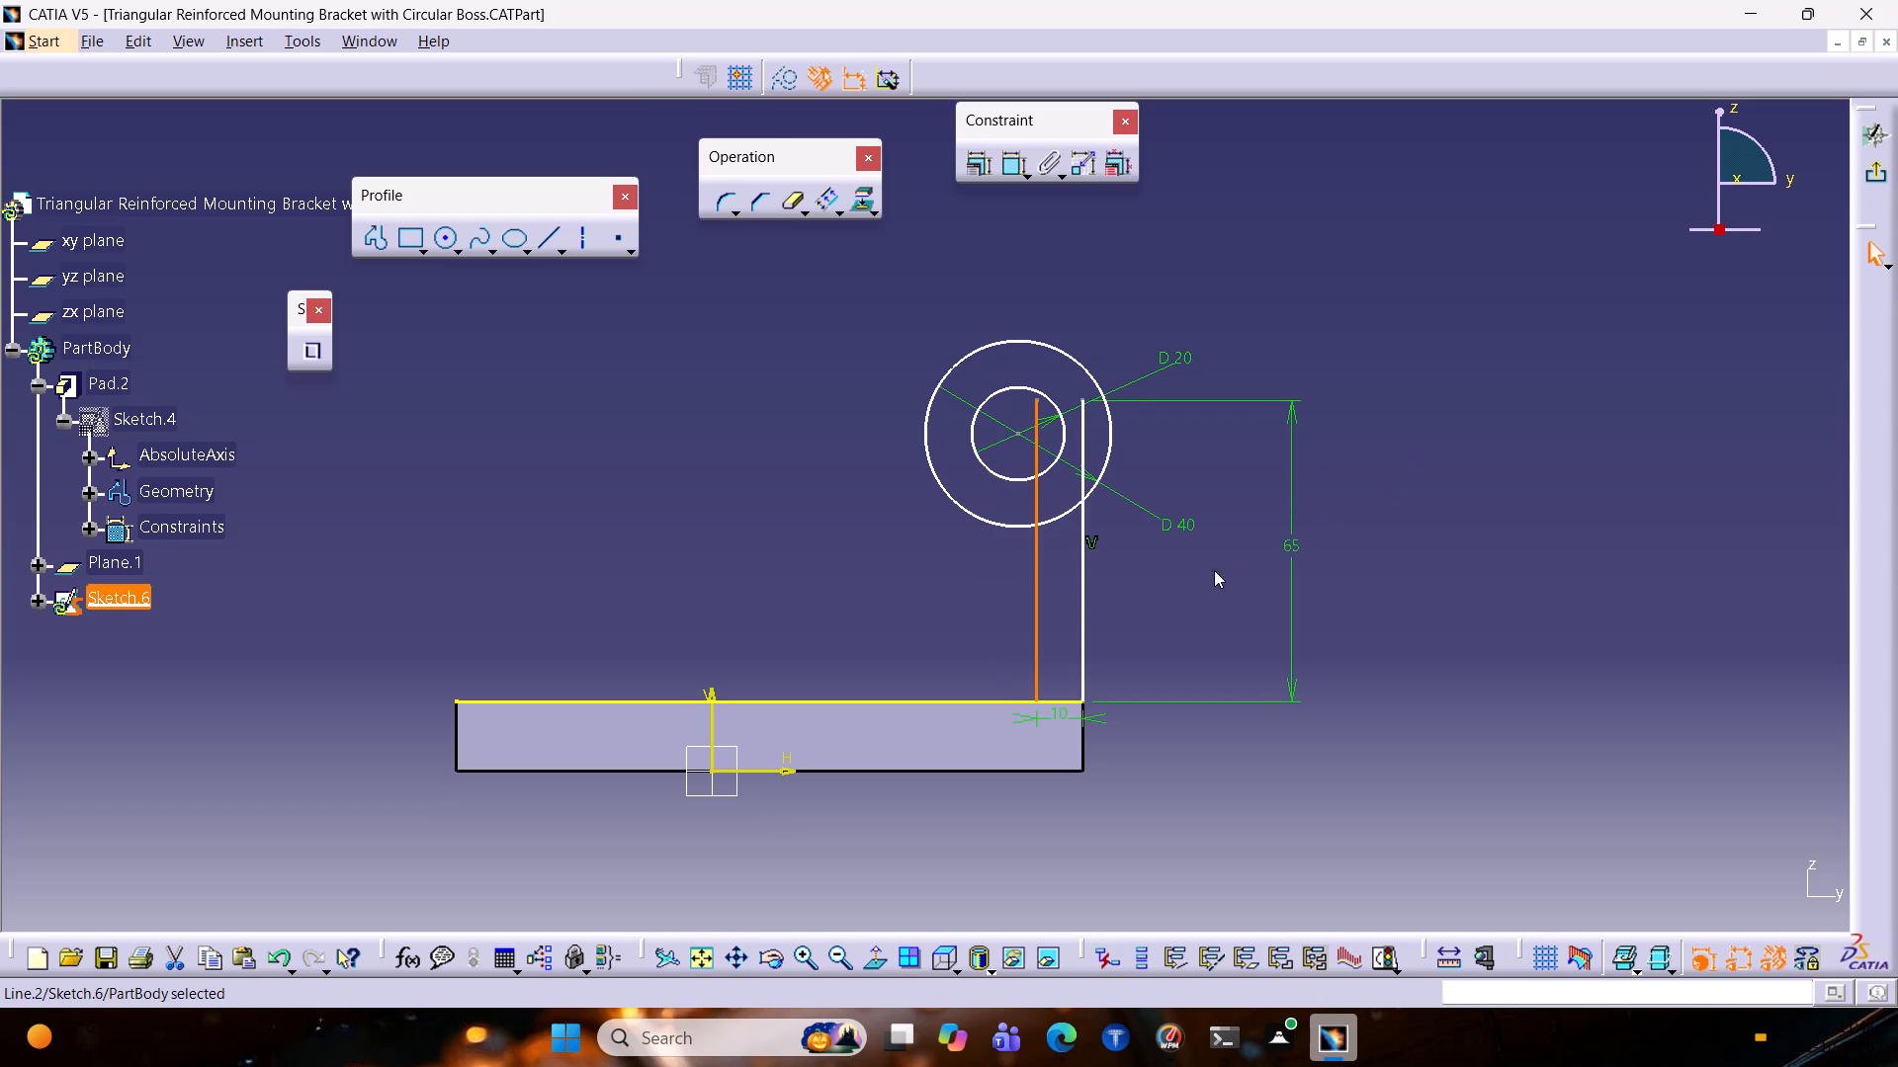
click(1179, 598)
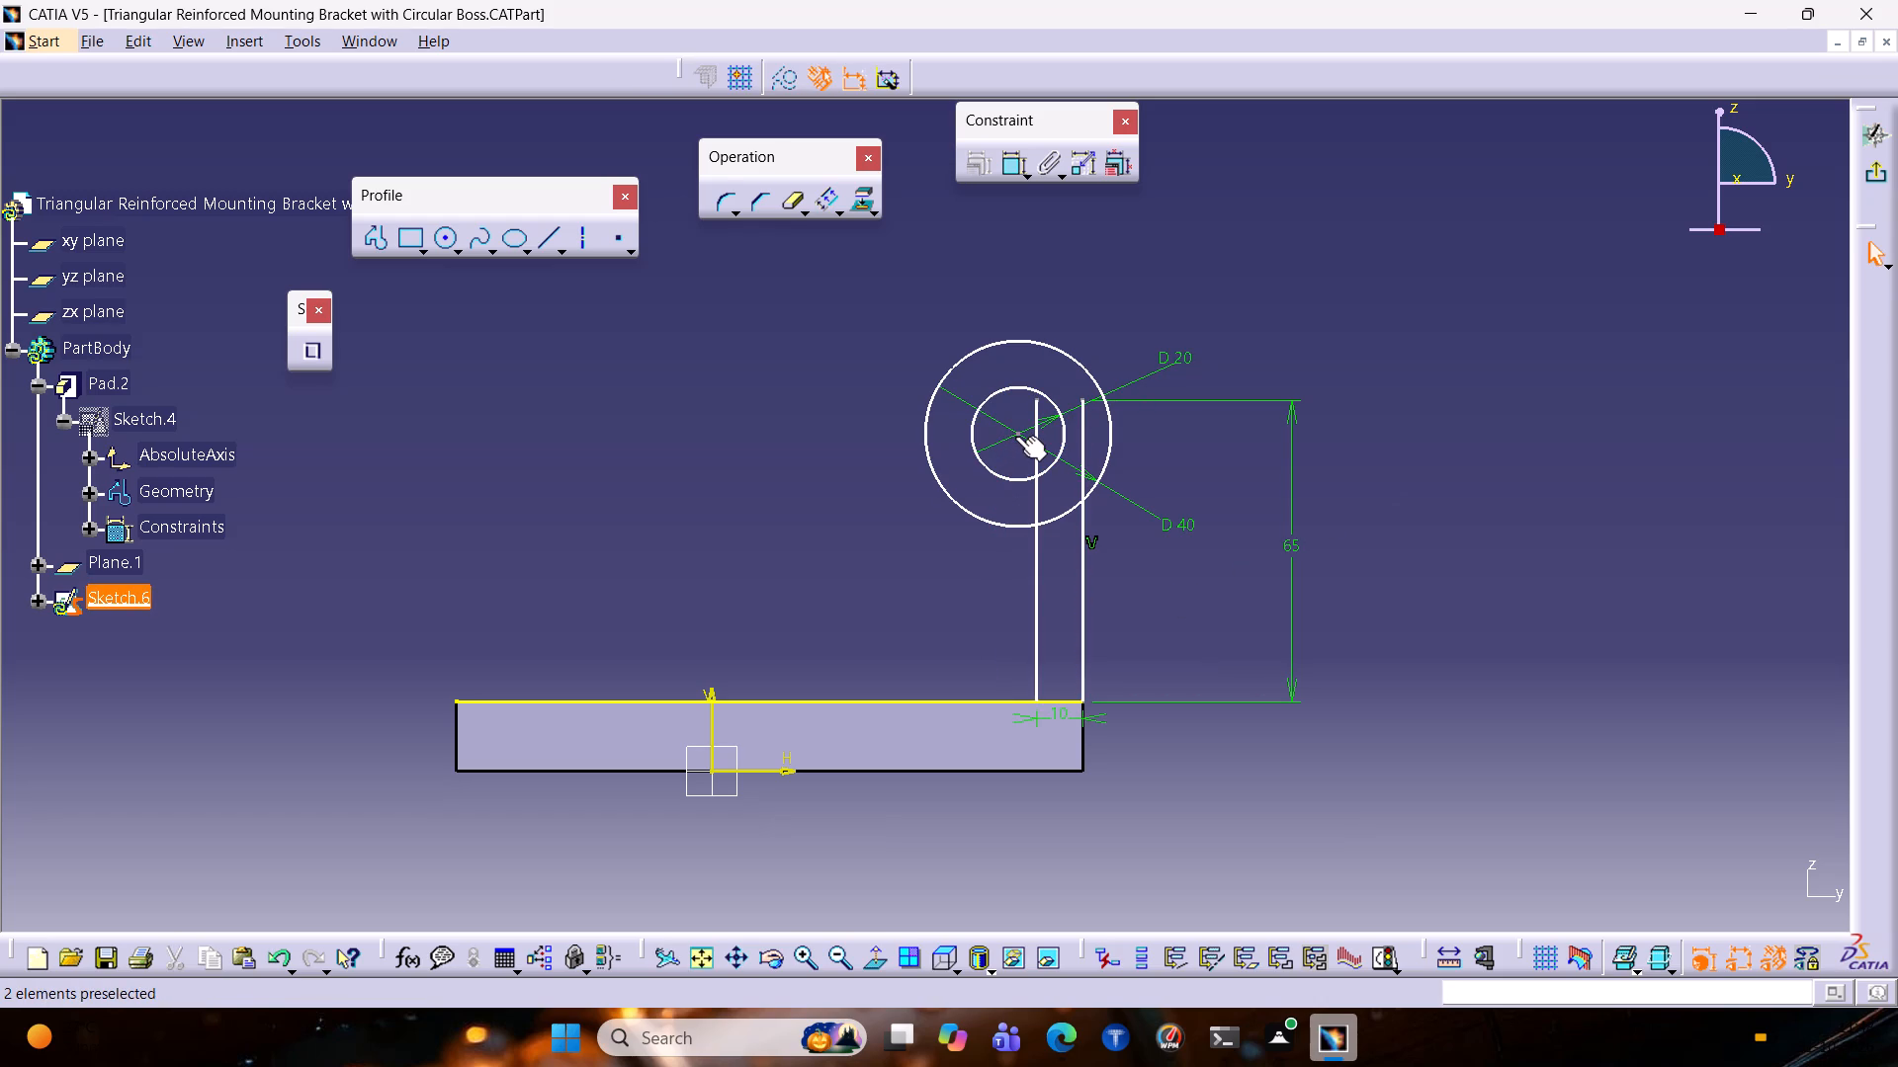
Move the concentric boss circles so their centre lies between the upper ends of the two vertical lines.
click(1015, 436)
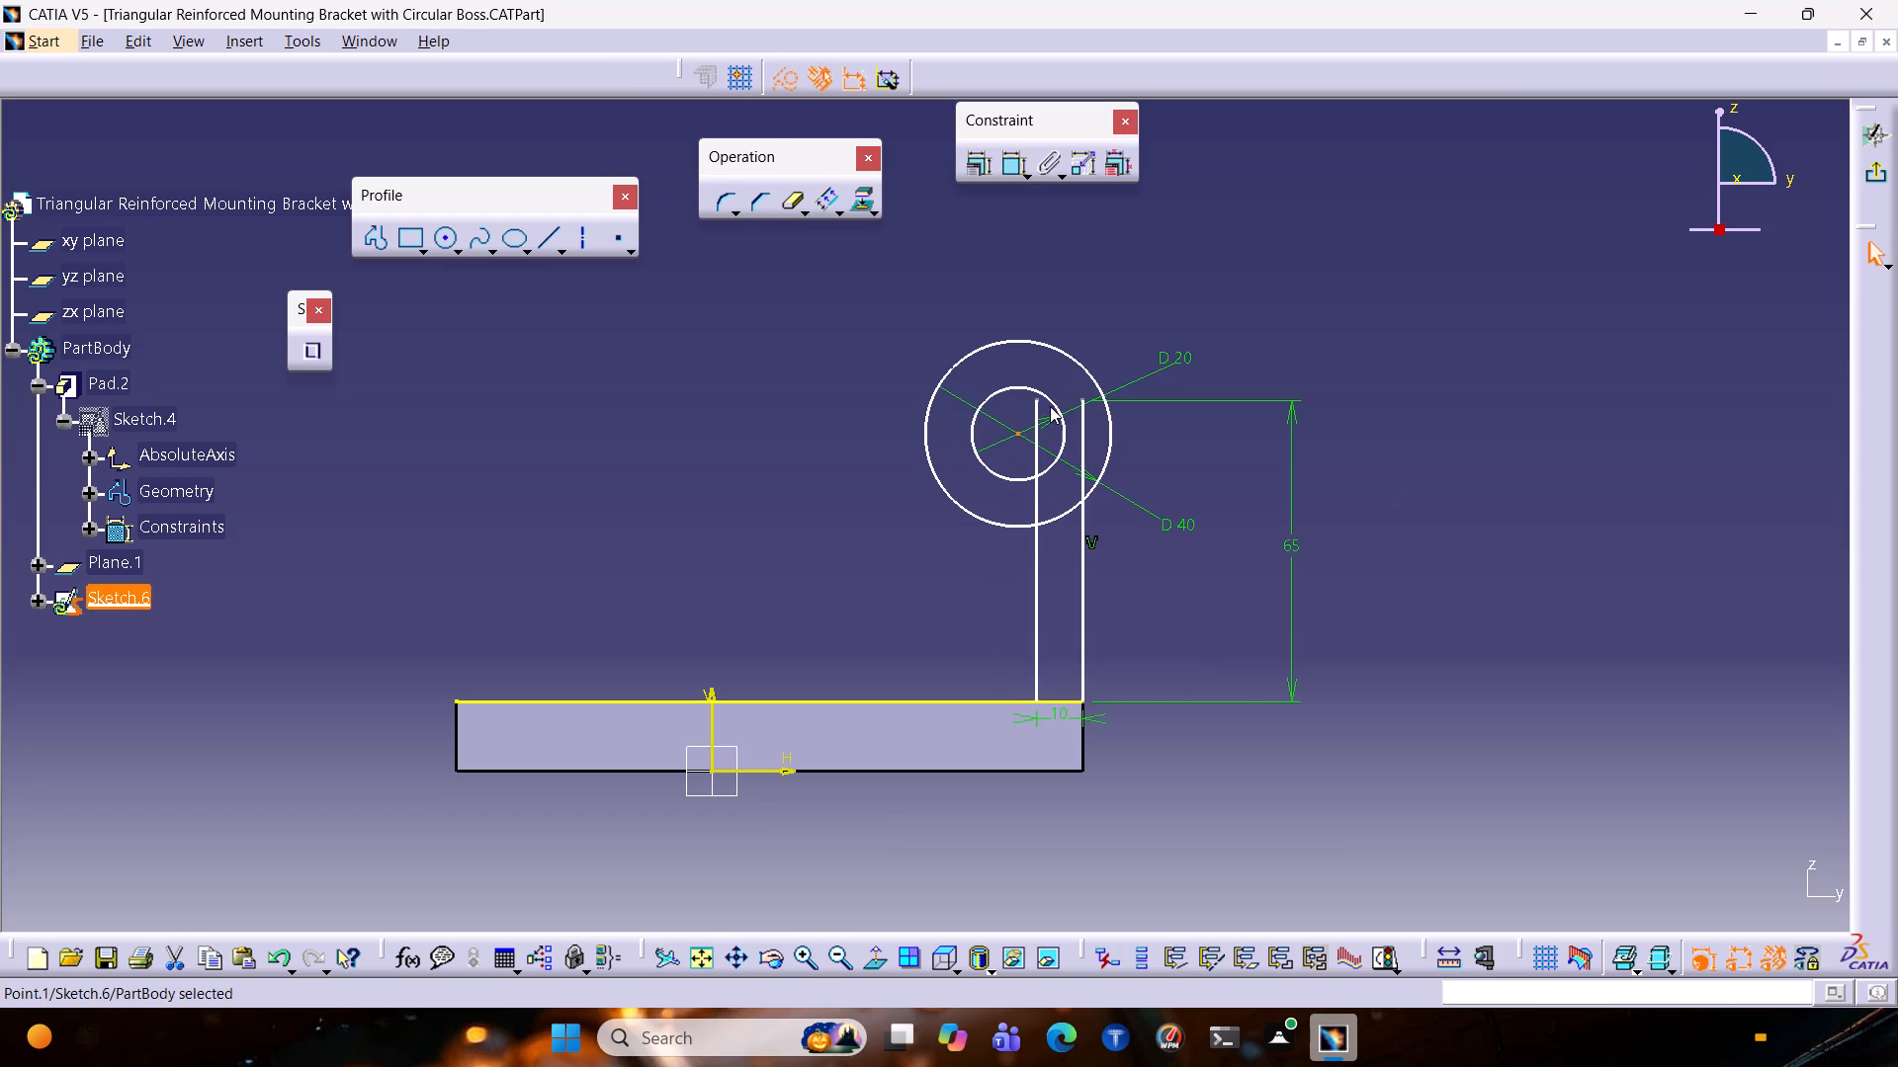
drag(1010, 436, 1023, 417)
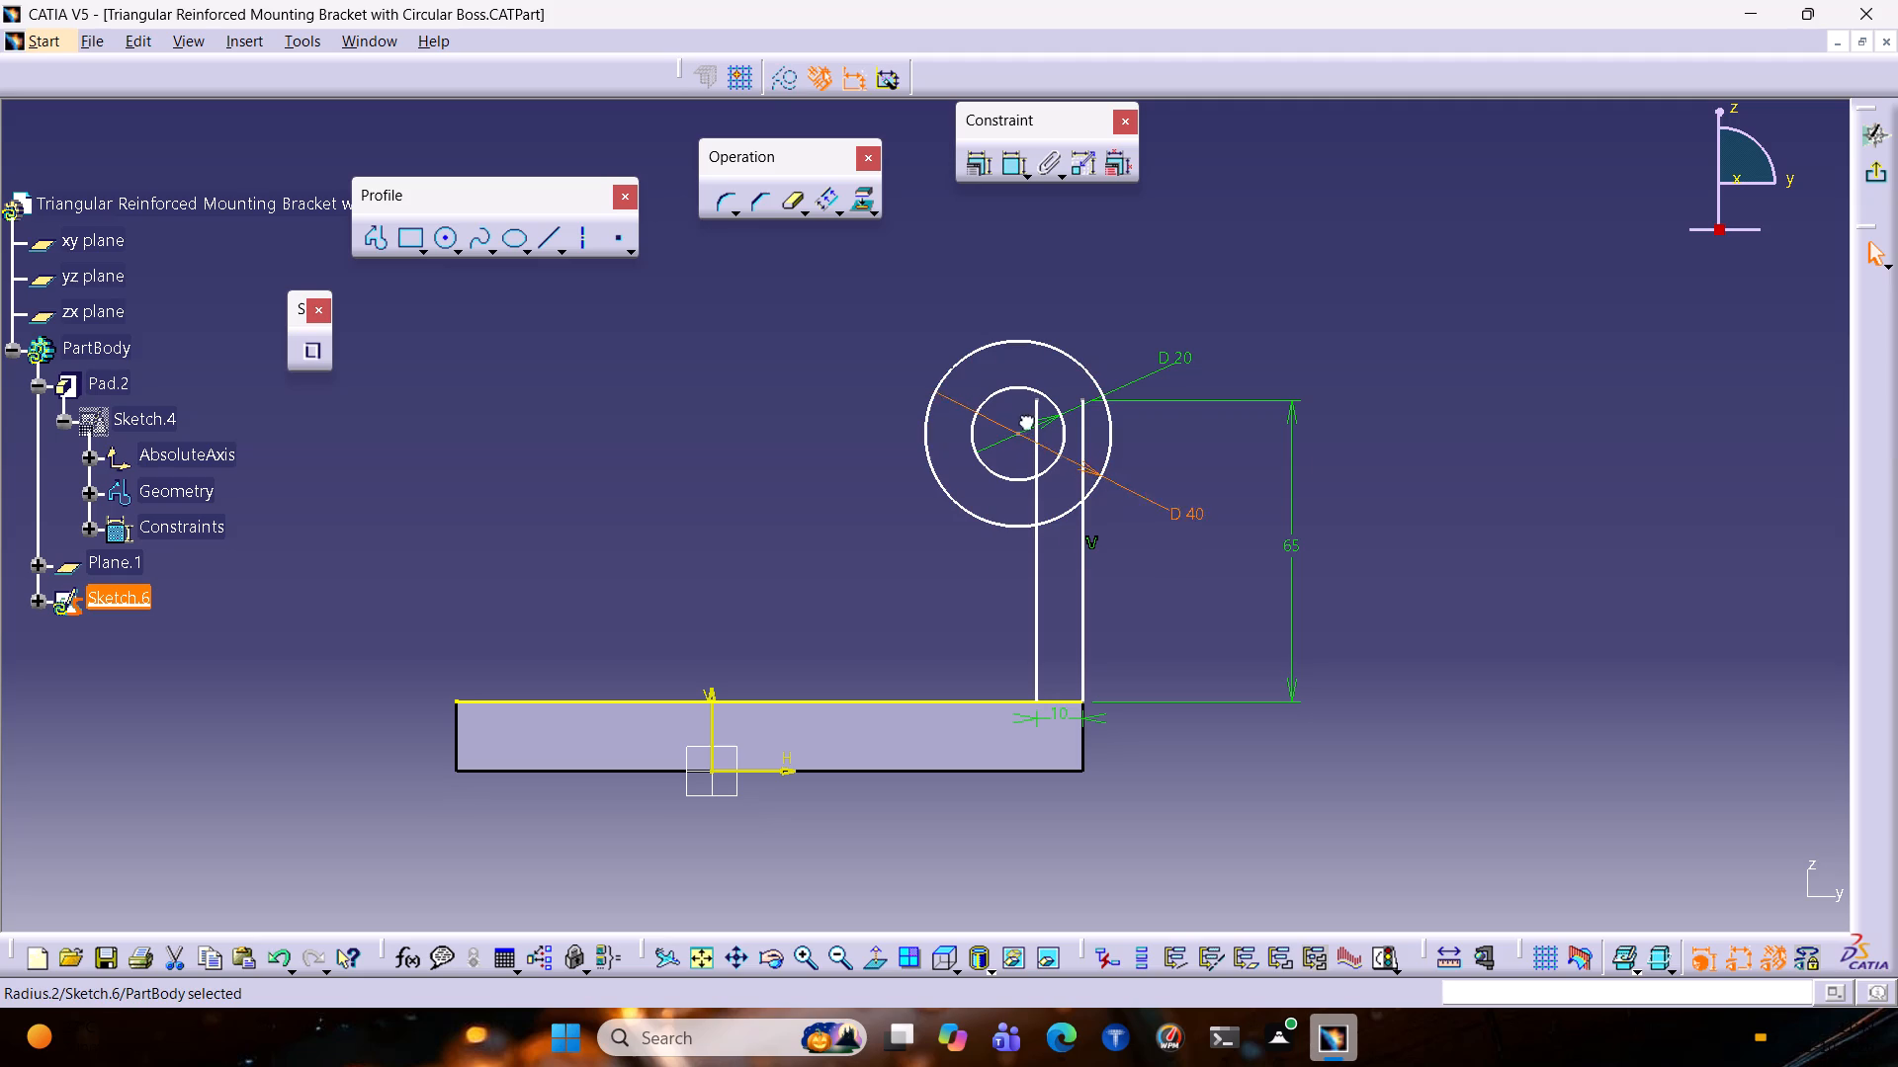
drag(1023, 417, 1032, 398)
drag(1017, 431, 1057, 357)
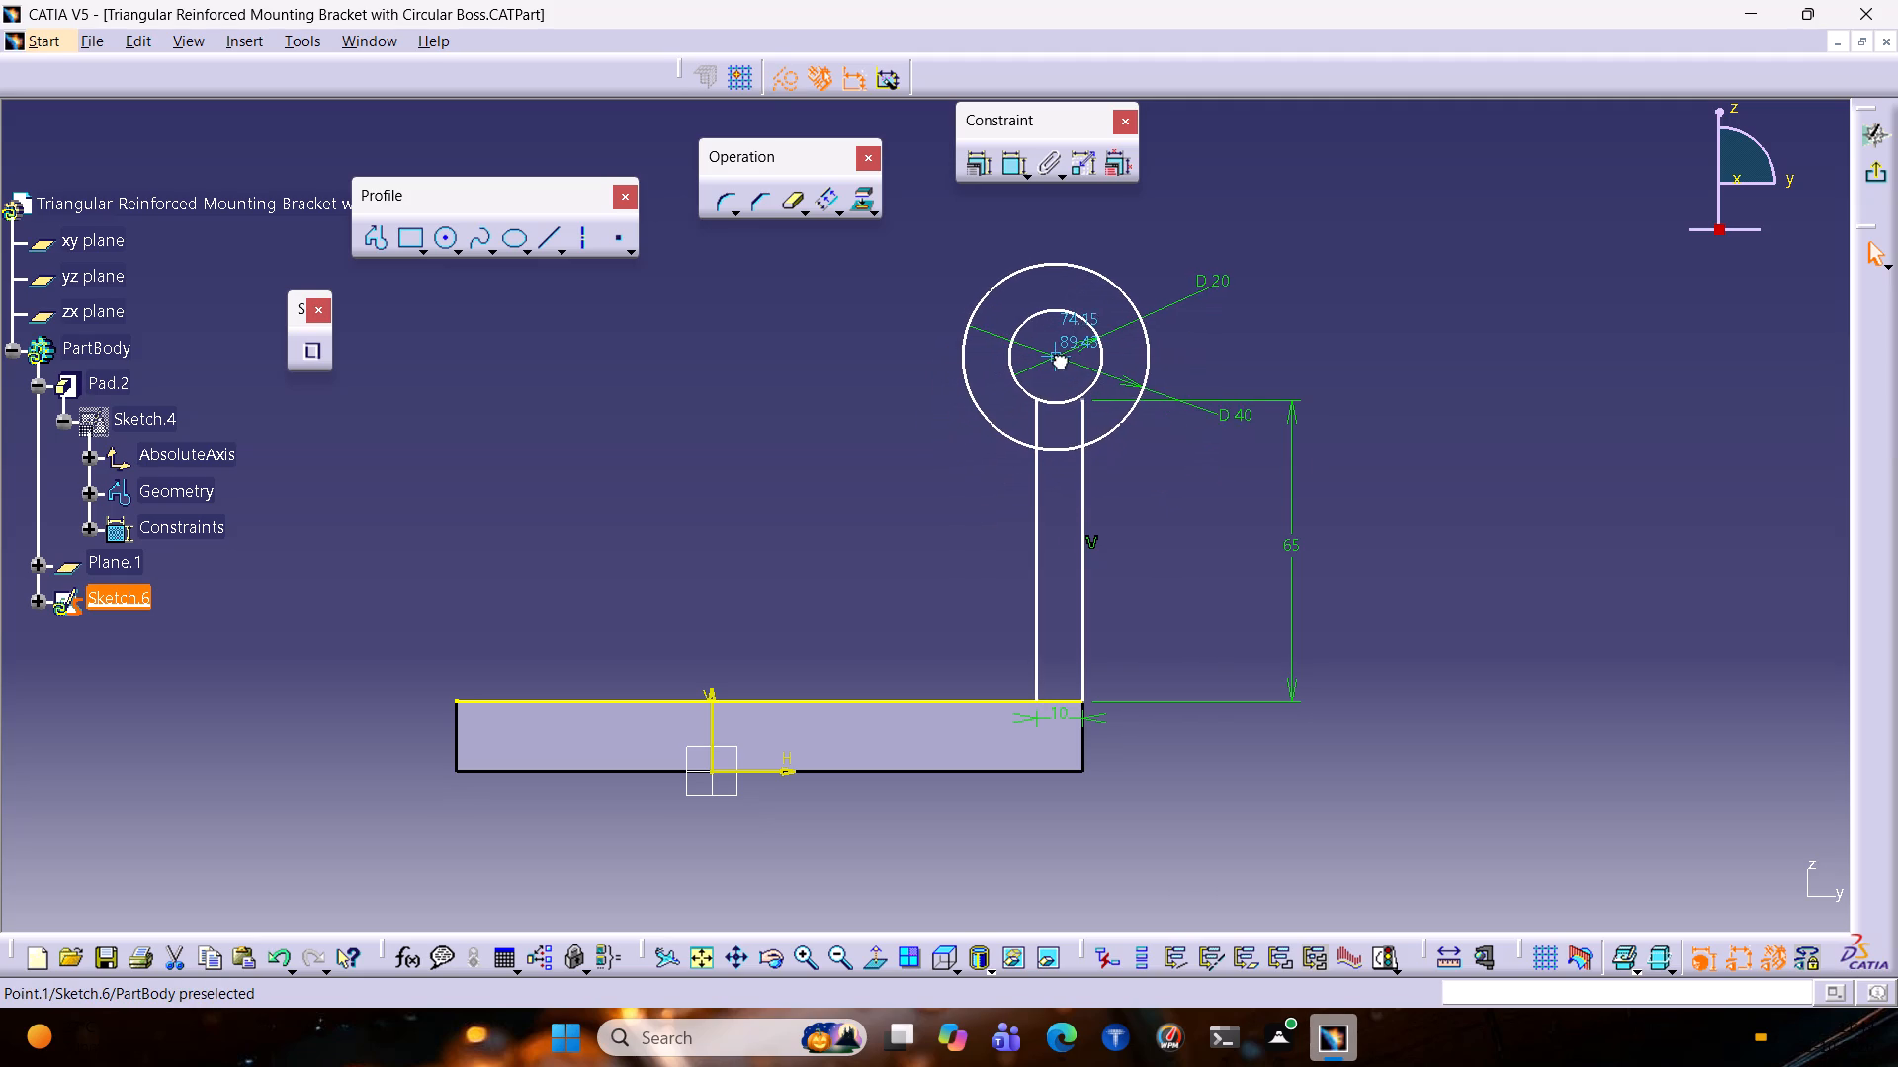
drag(1057, 357, 1062, 398)
click(1280, 338)
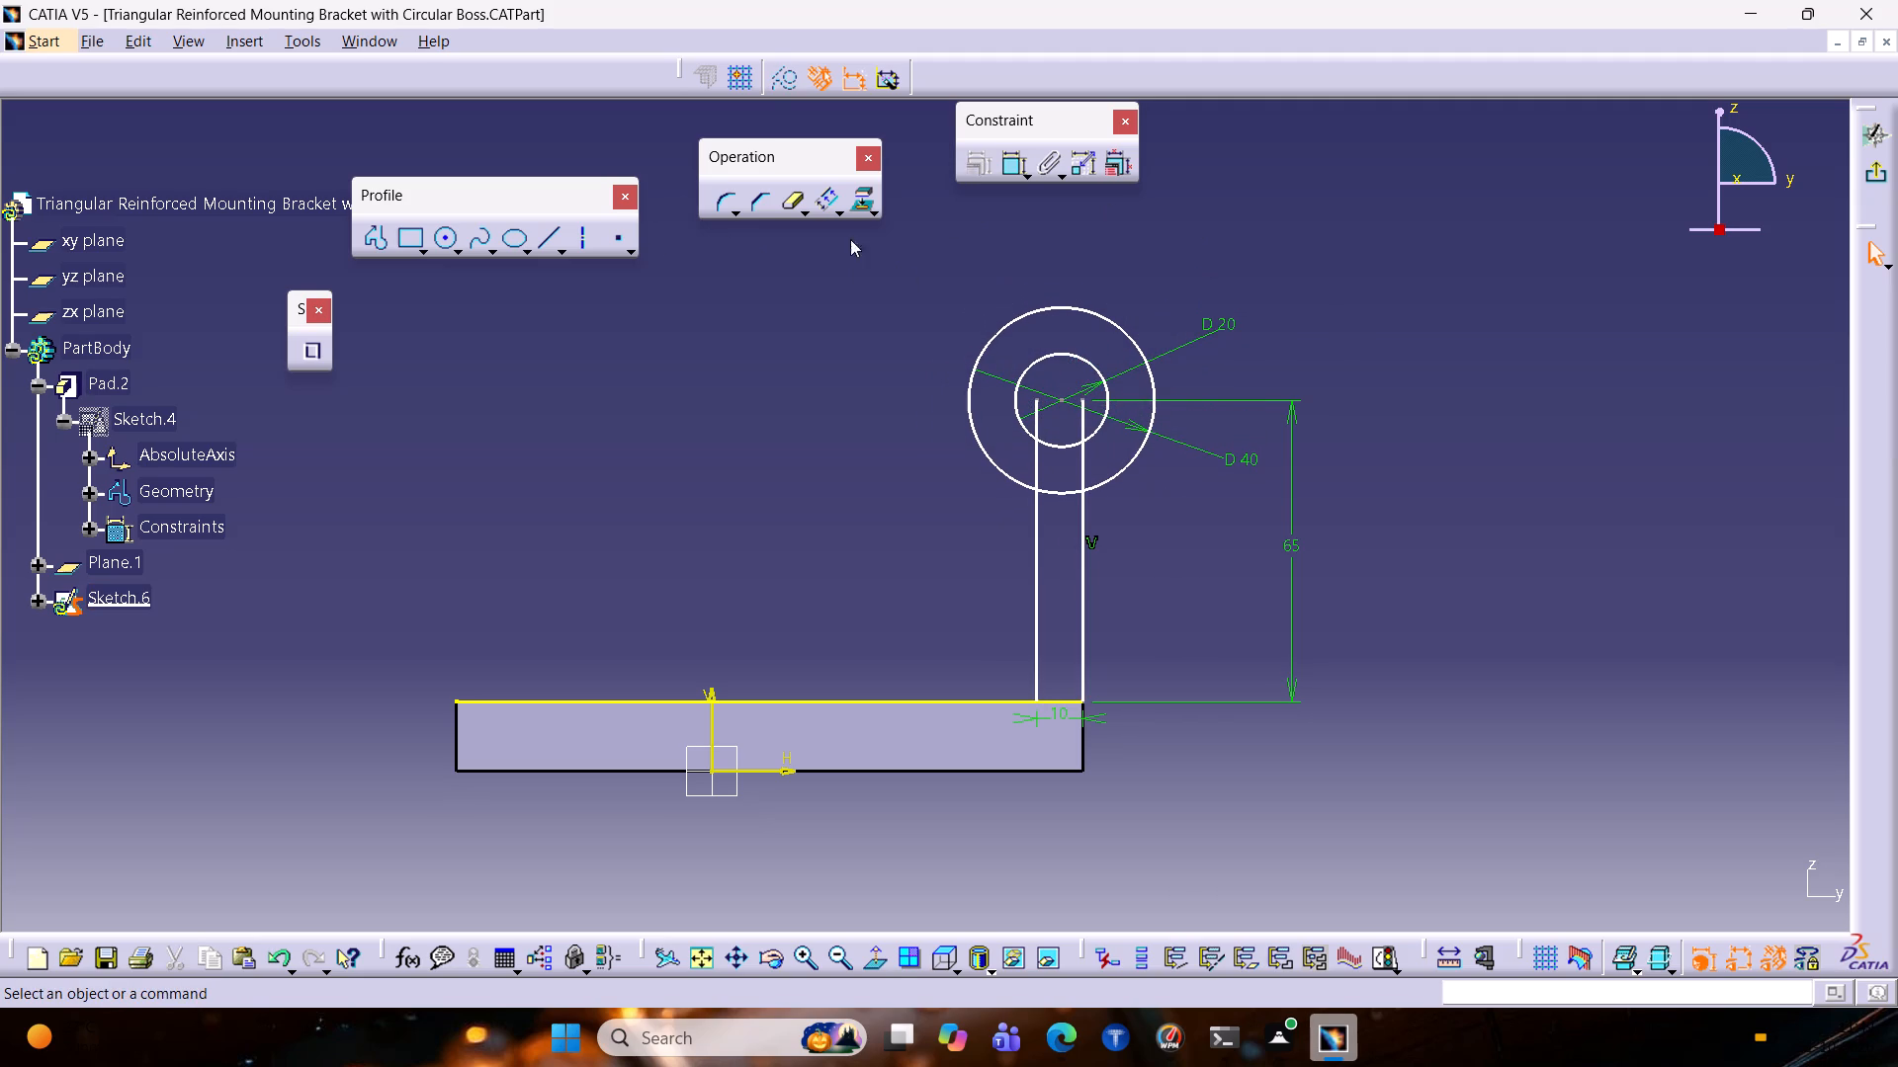
Constrain the boss centre to a horizontal distance of 5 mm from the outer vertical line's upper end.
click(1059, 398)
ctrl+click(1081, 398)
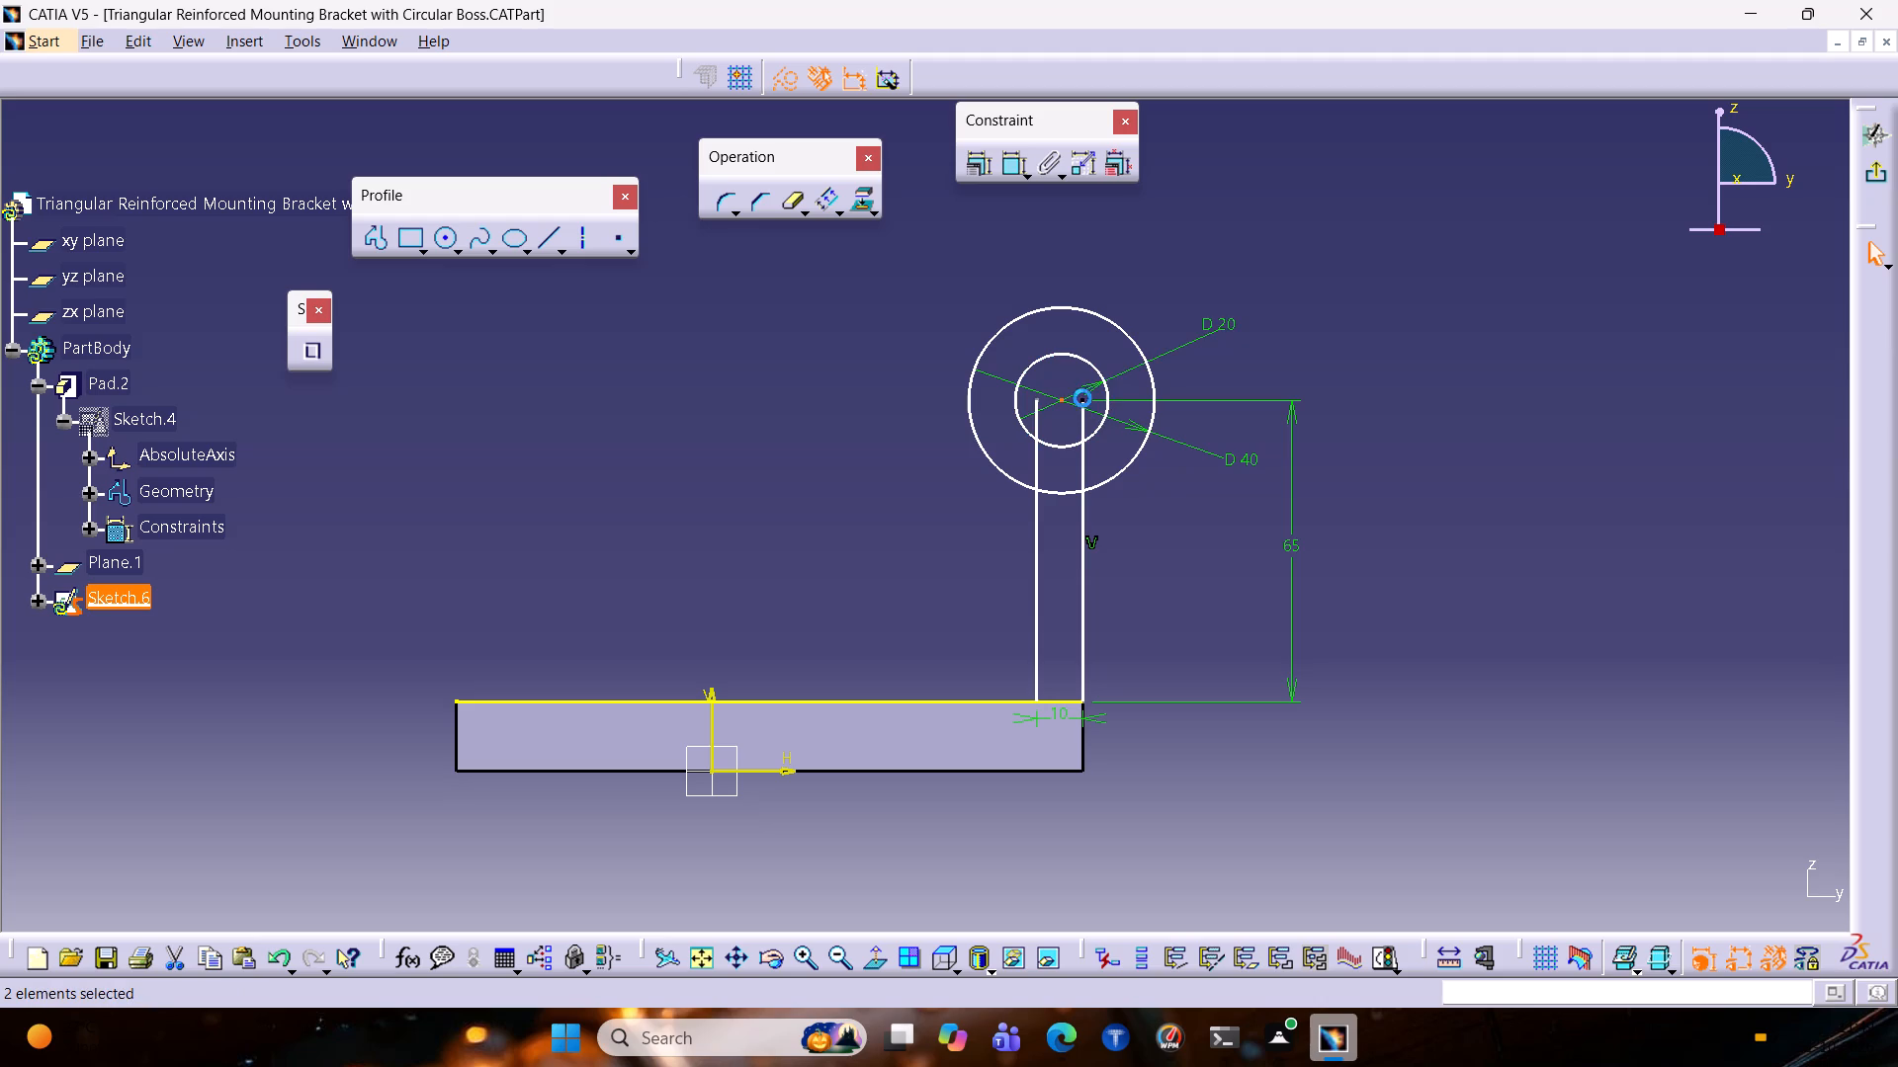
click(1013, 171)
click(1066, 286)
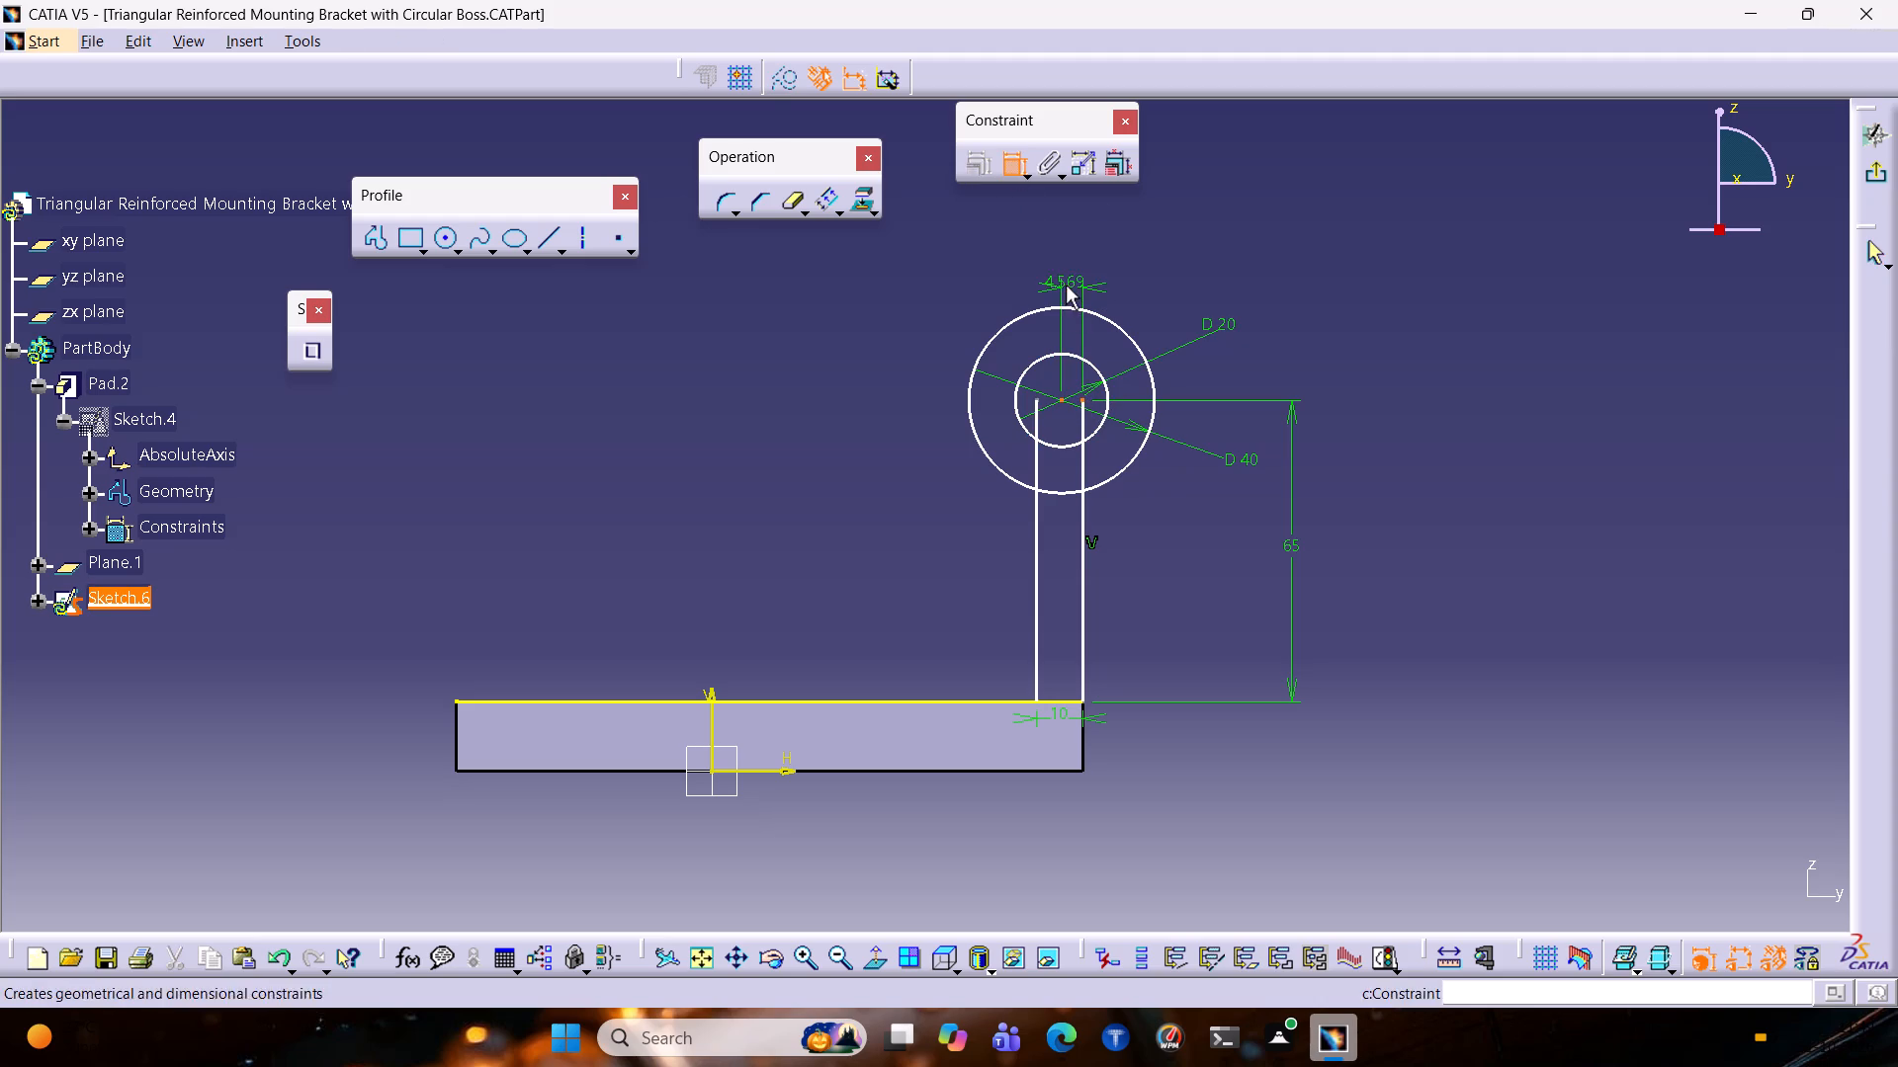
double_click(1067, 279)
key(5)
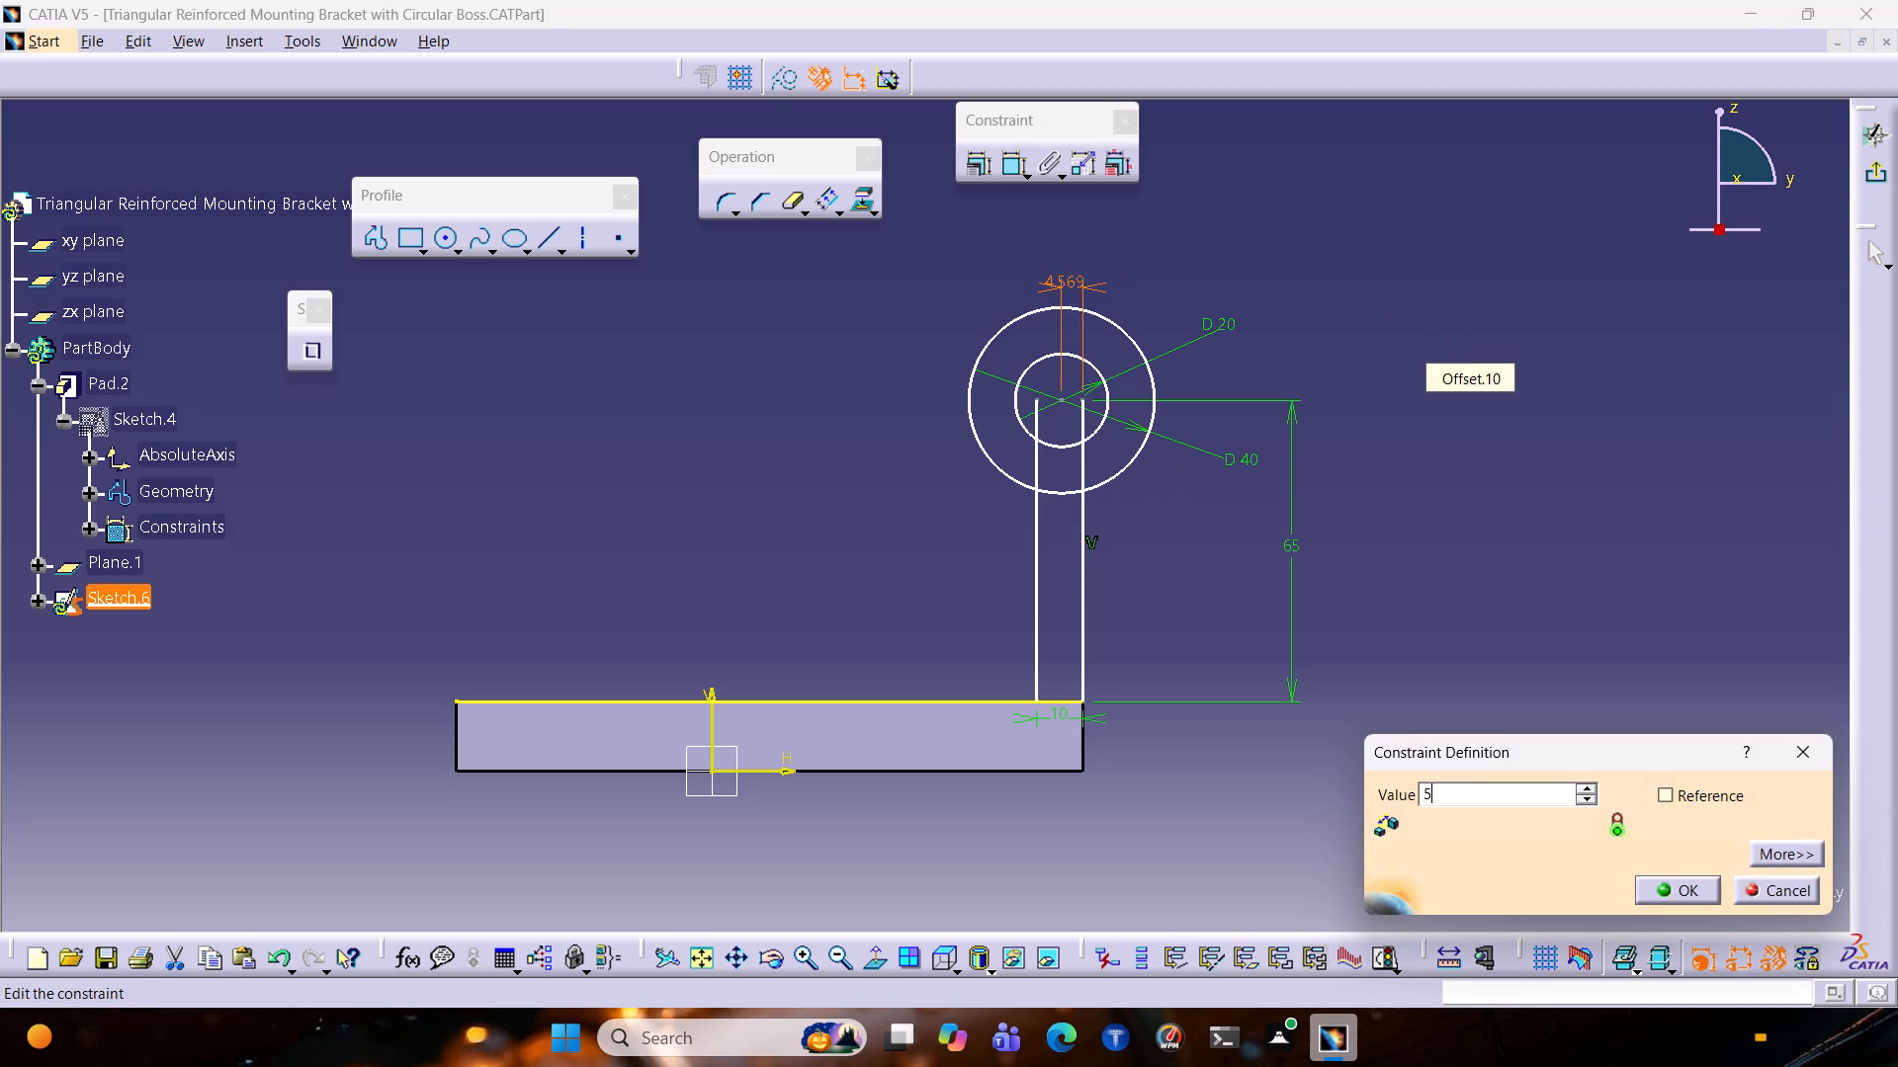
key(Return)
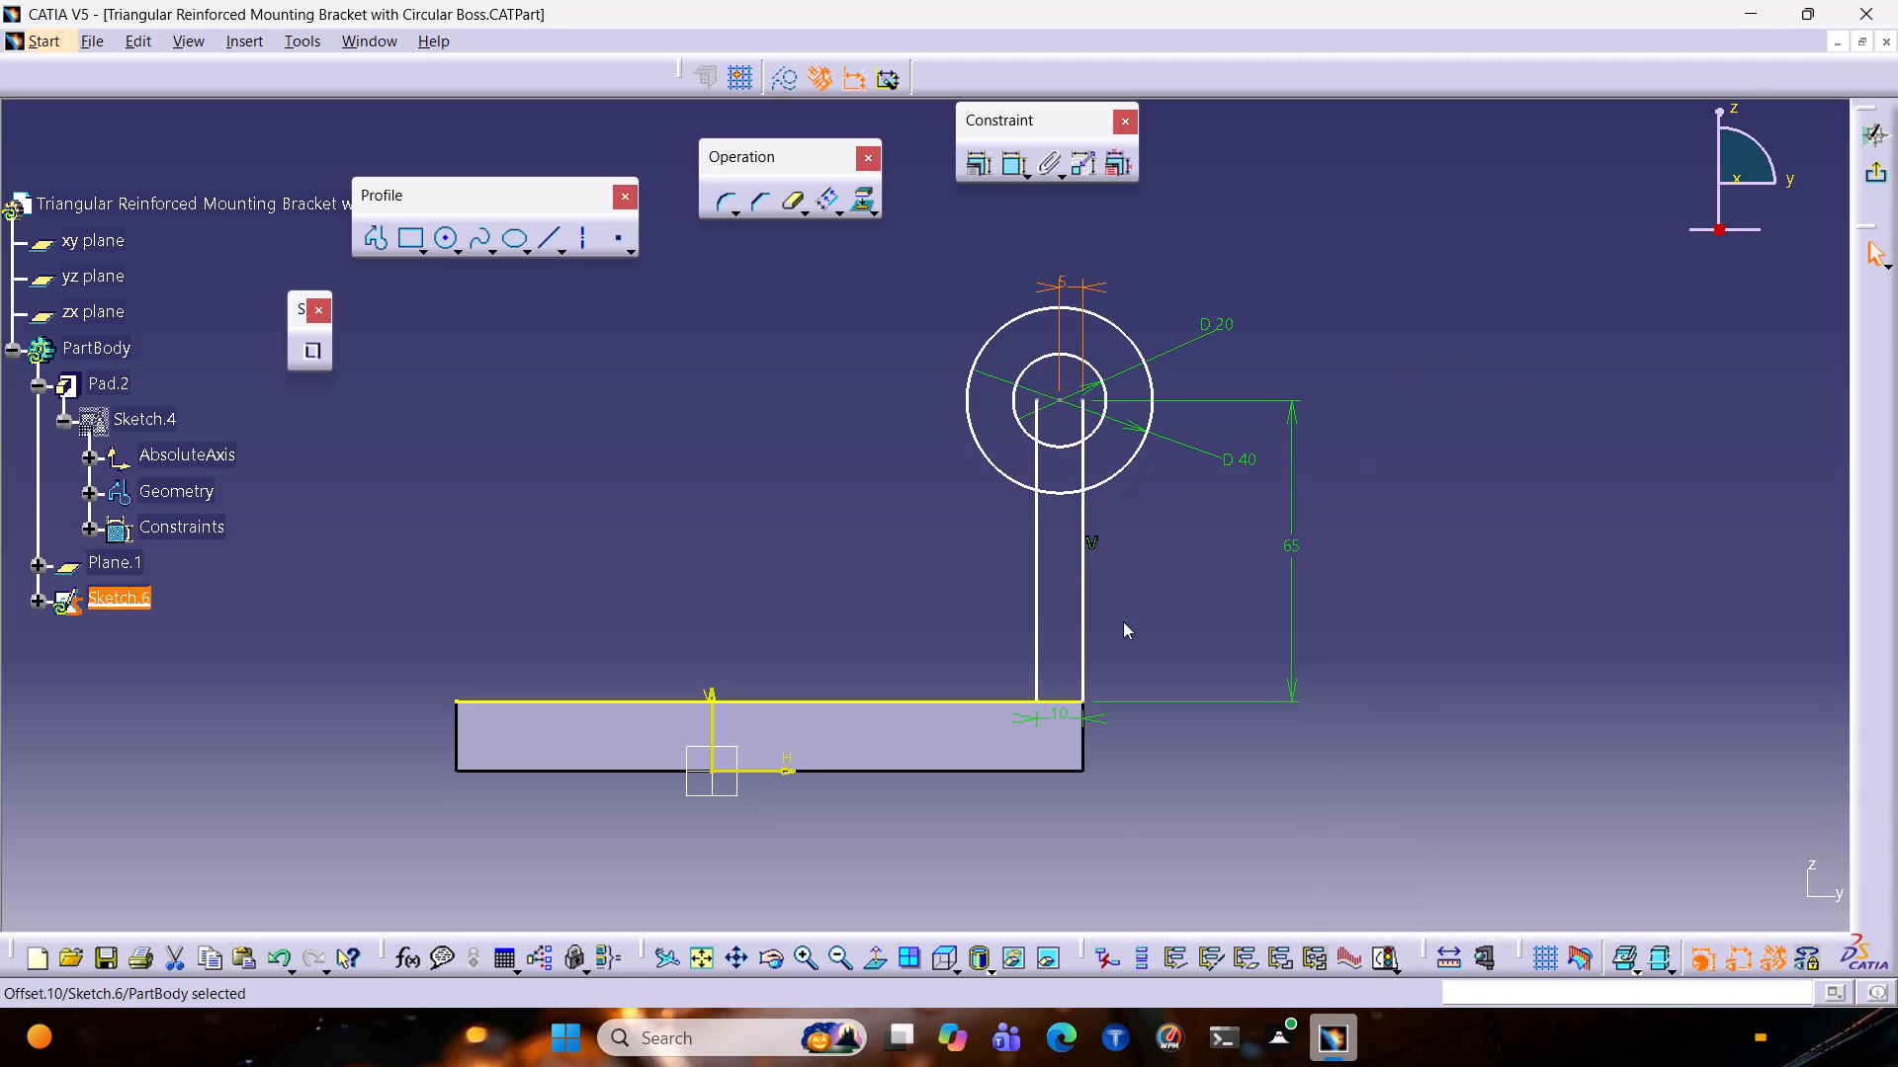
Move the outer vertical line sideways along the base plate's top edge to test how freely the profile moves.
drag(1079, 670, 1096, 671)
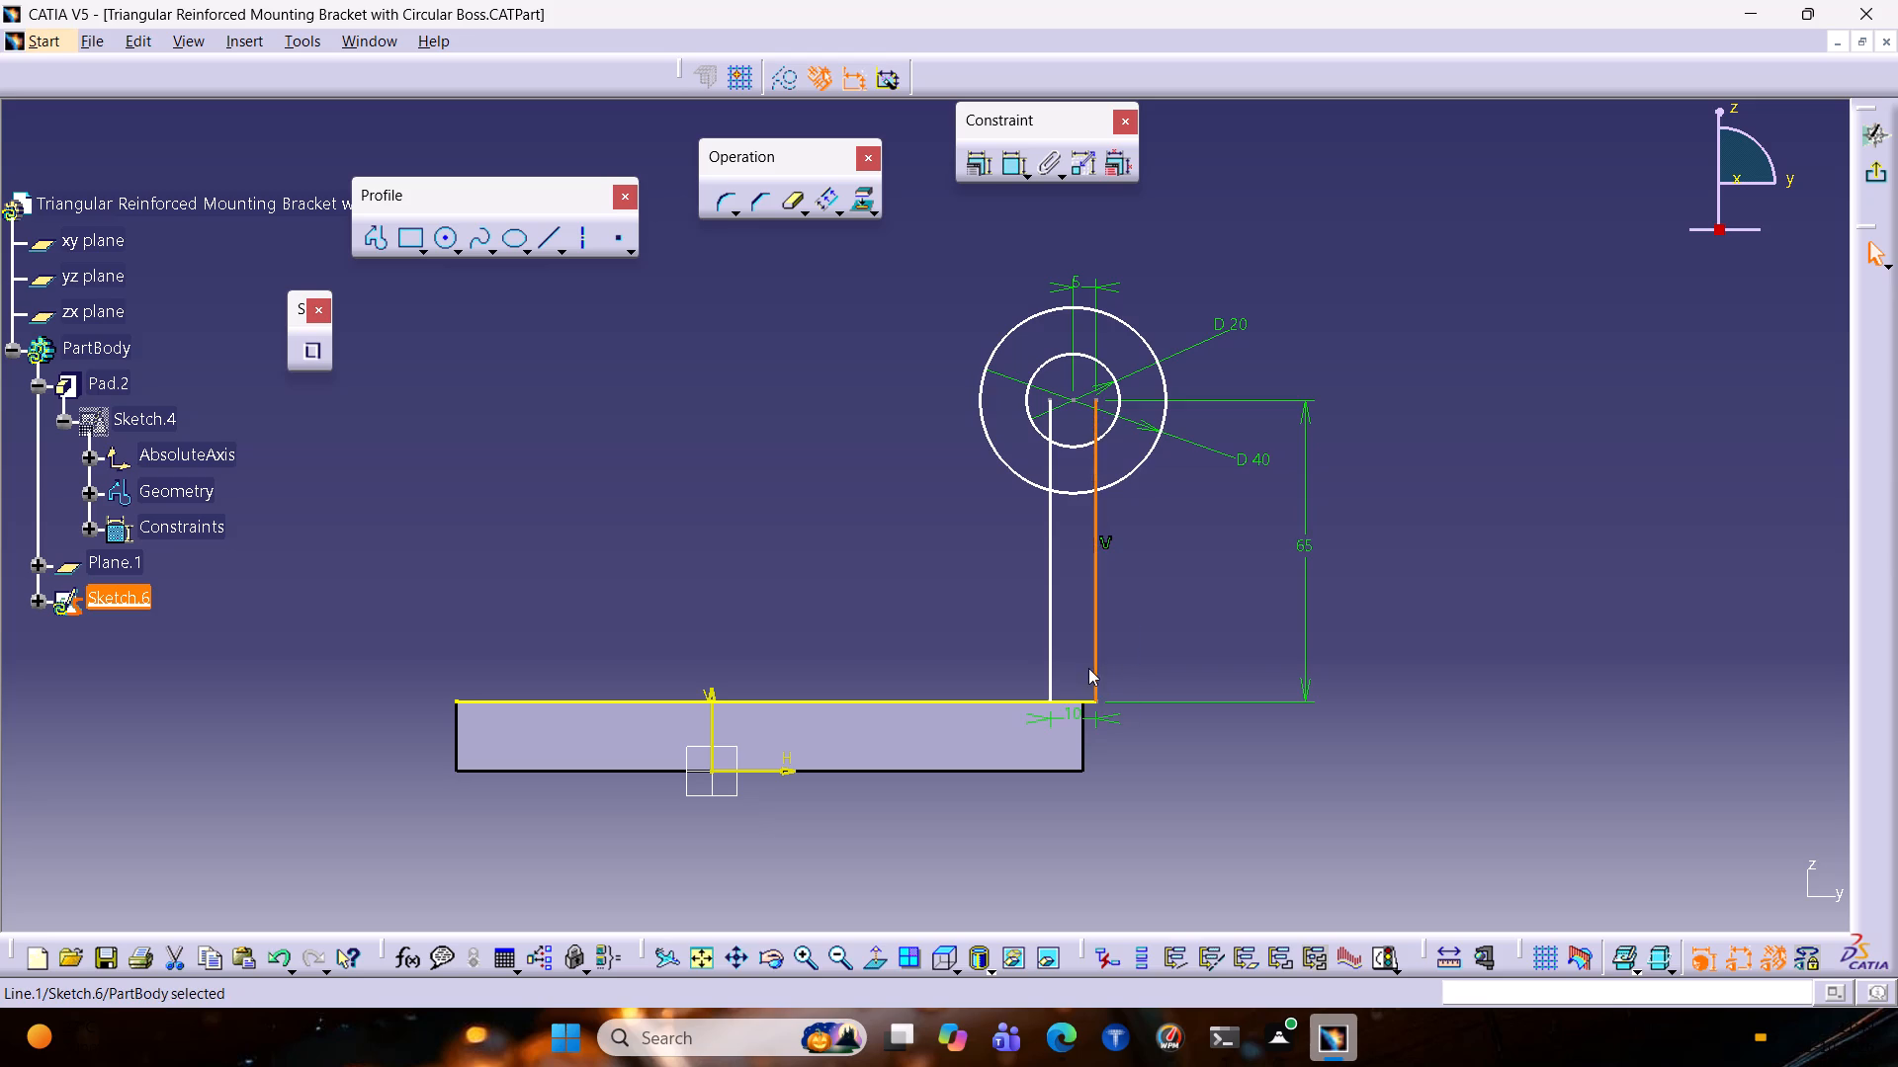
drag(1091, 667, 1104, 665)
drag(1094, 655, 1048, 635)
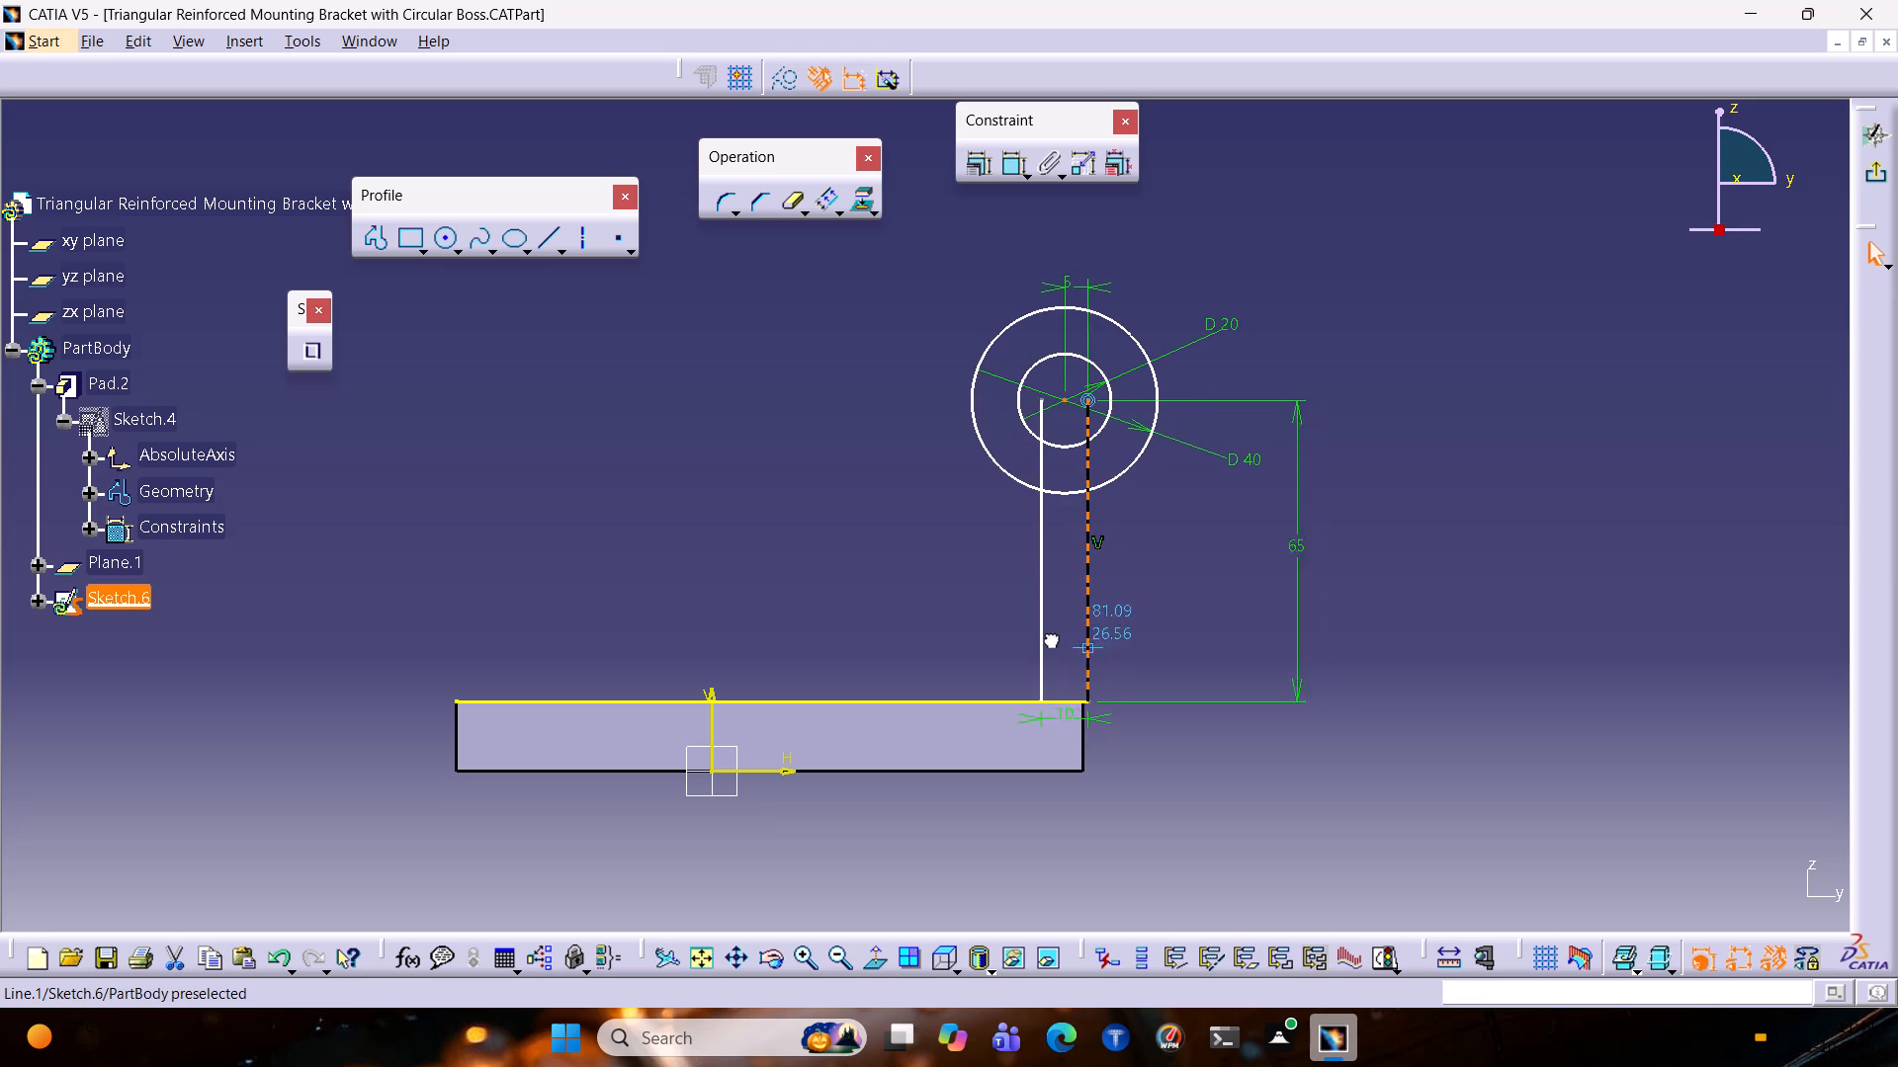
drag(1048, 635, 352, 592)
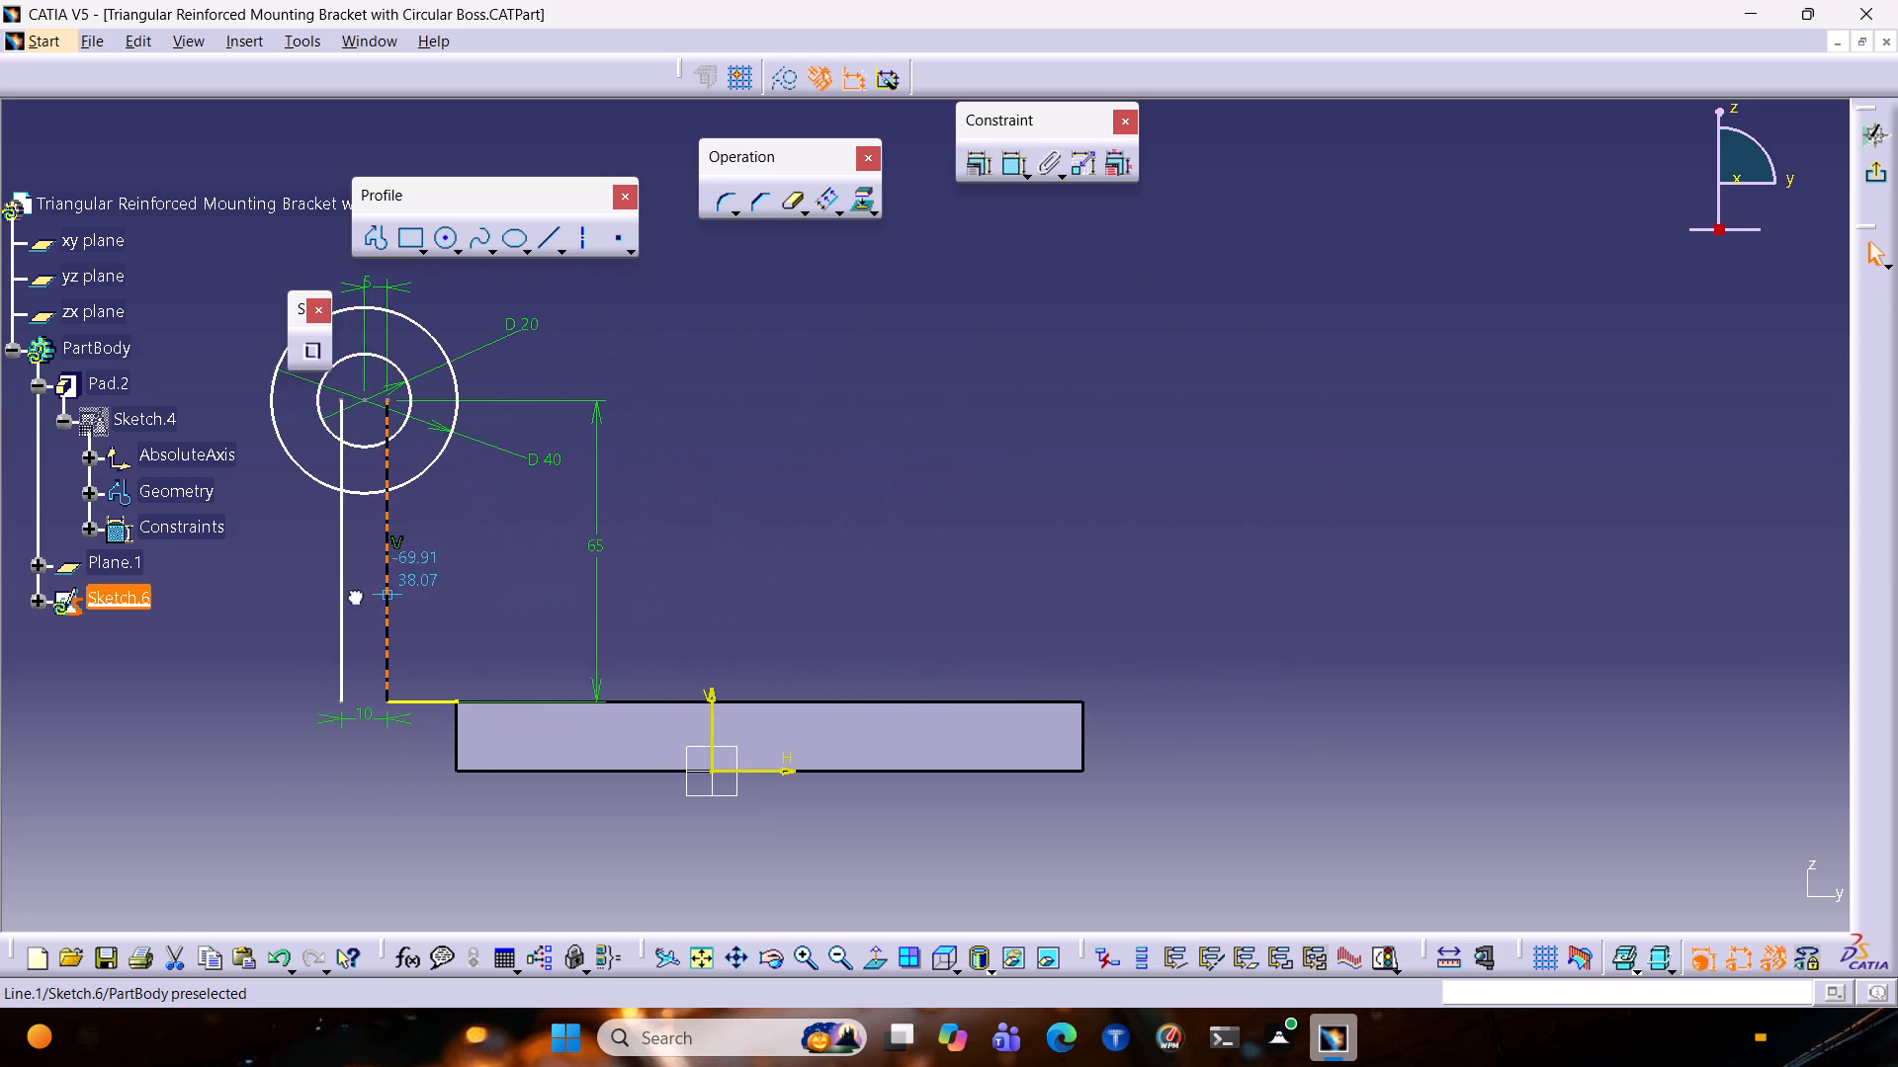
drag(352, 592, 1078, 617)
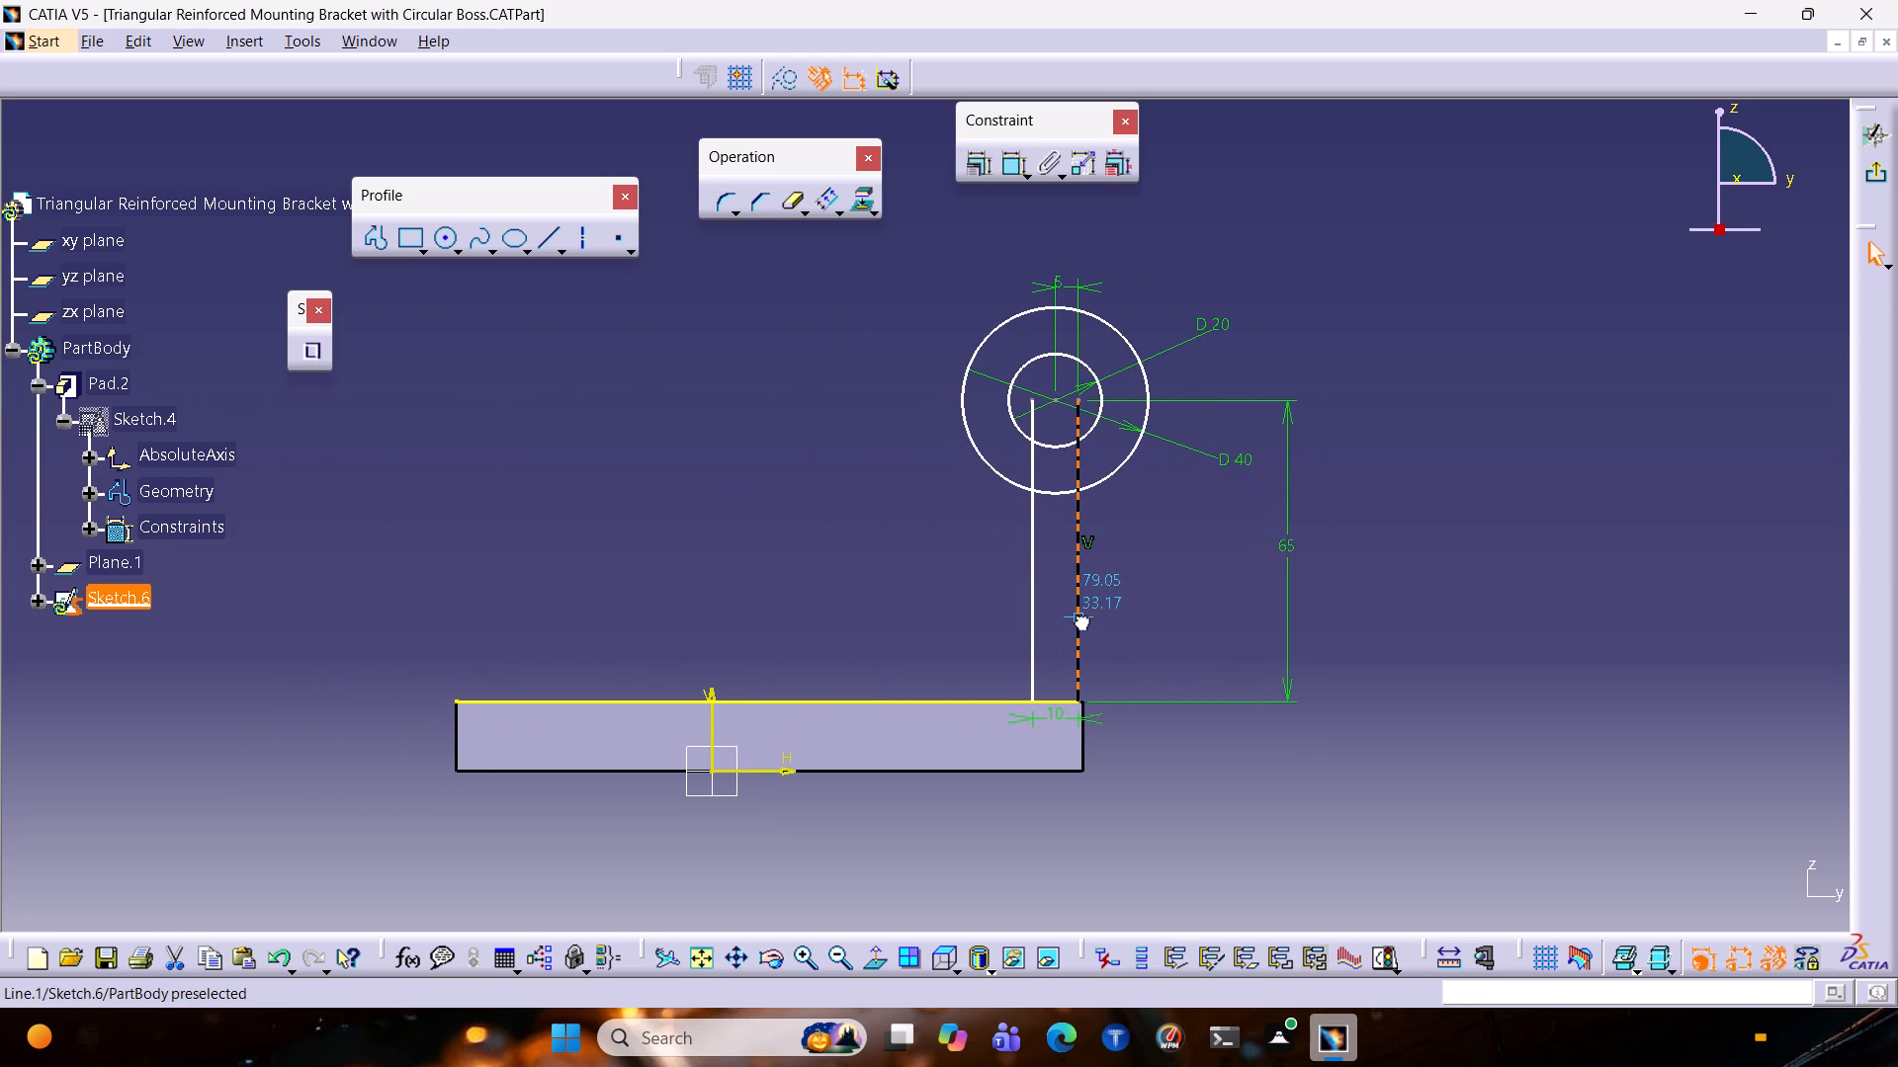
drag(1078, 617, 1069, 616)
Make the outer vertical line's lower end coincident with the base plate's top outer corner.
click(1073, 702)
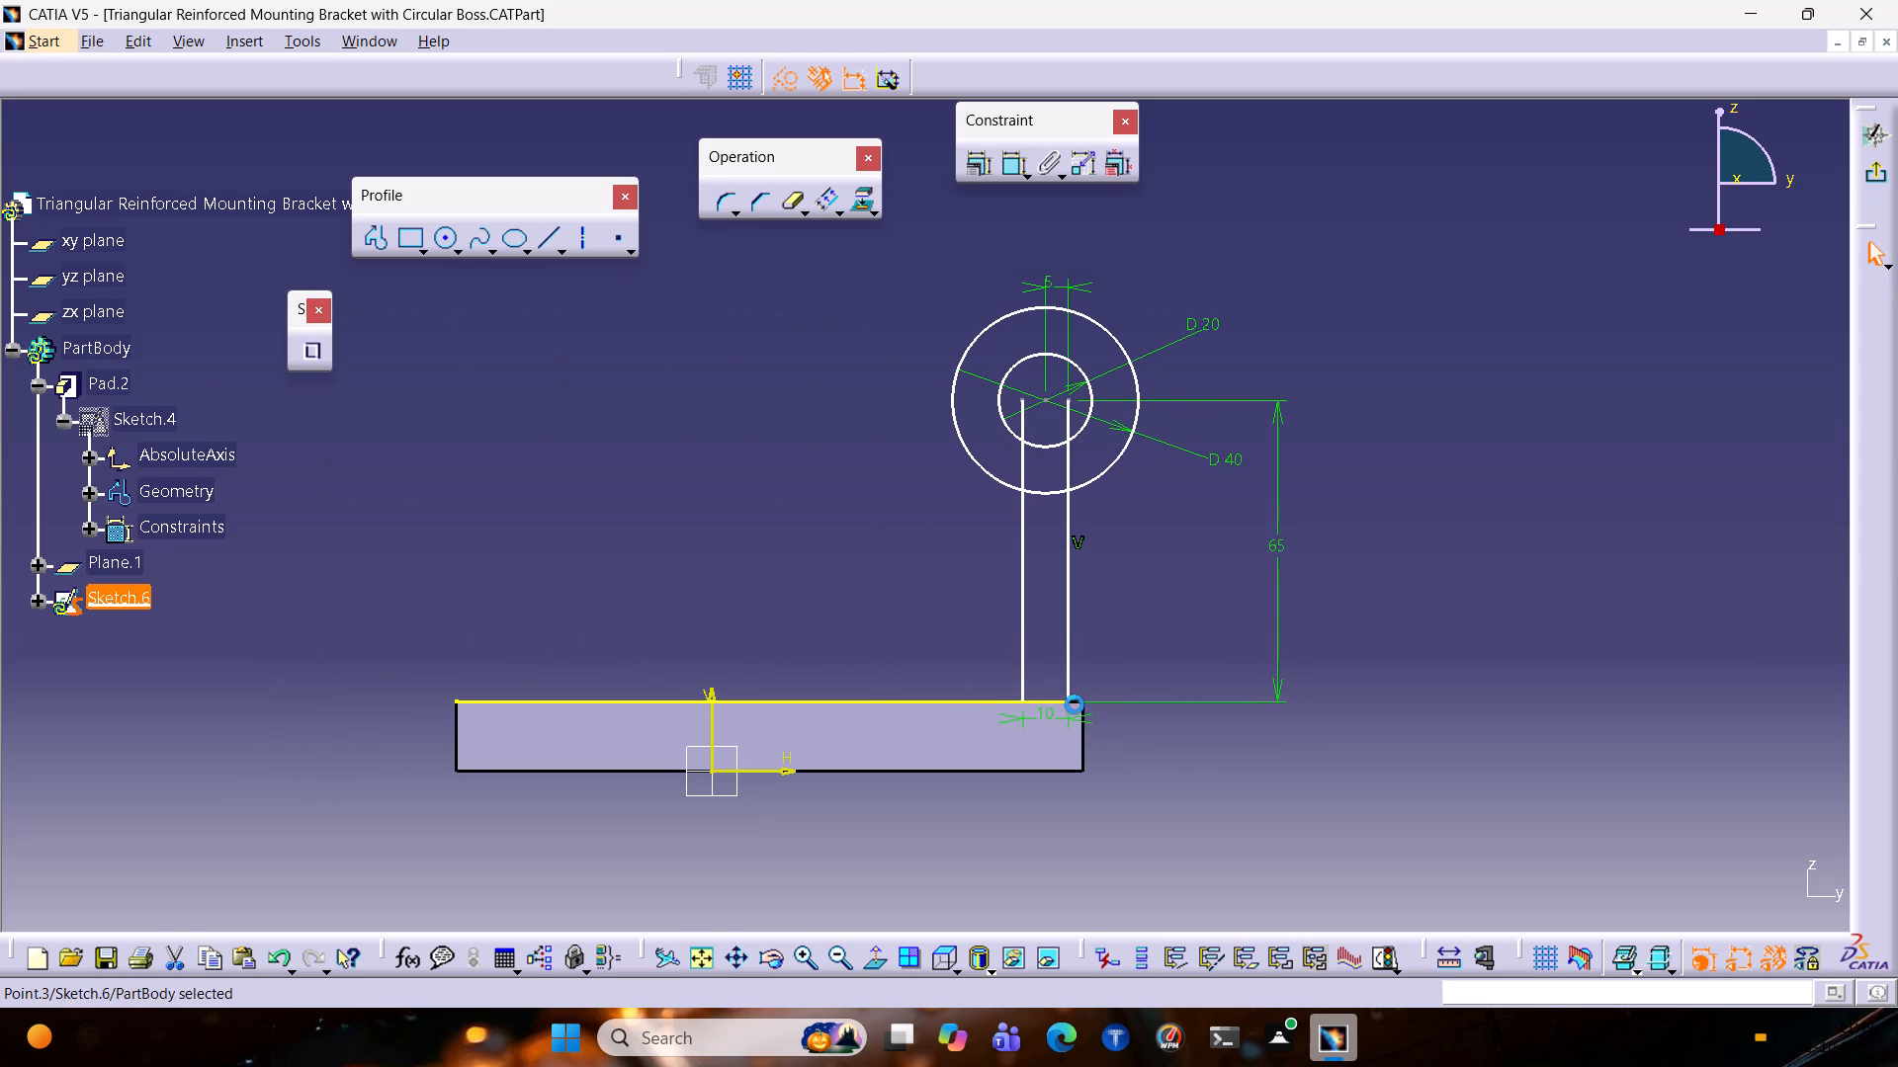
ctrl+click(1083, 701)
click(970, 167)
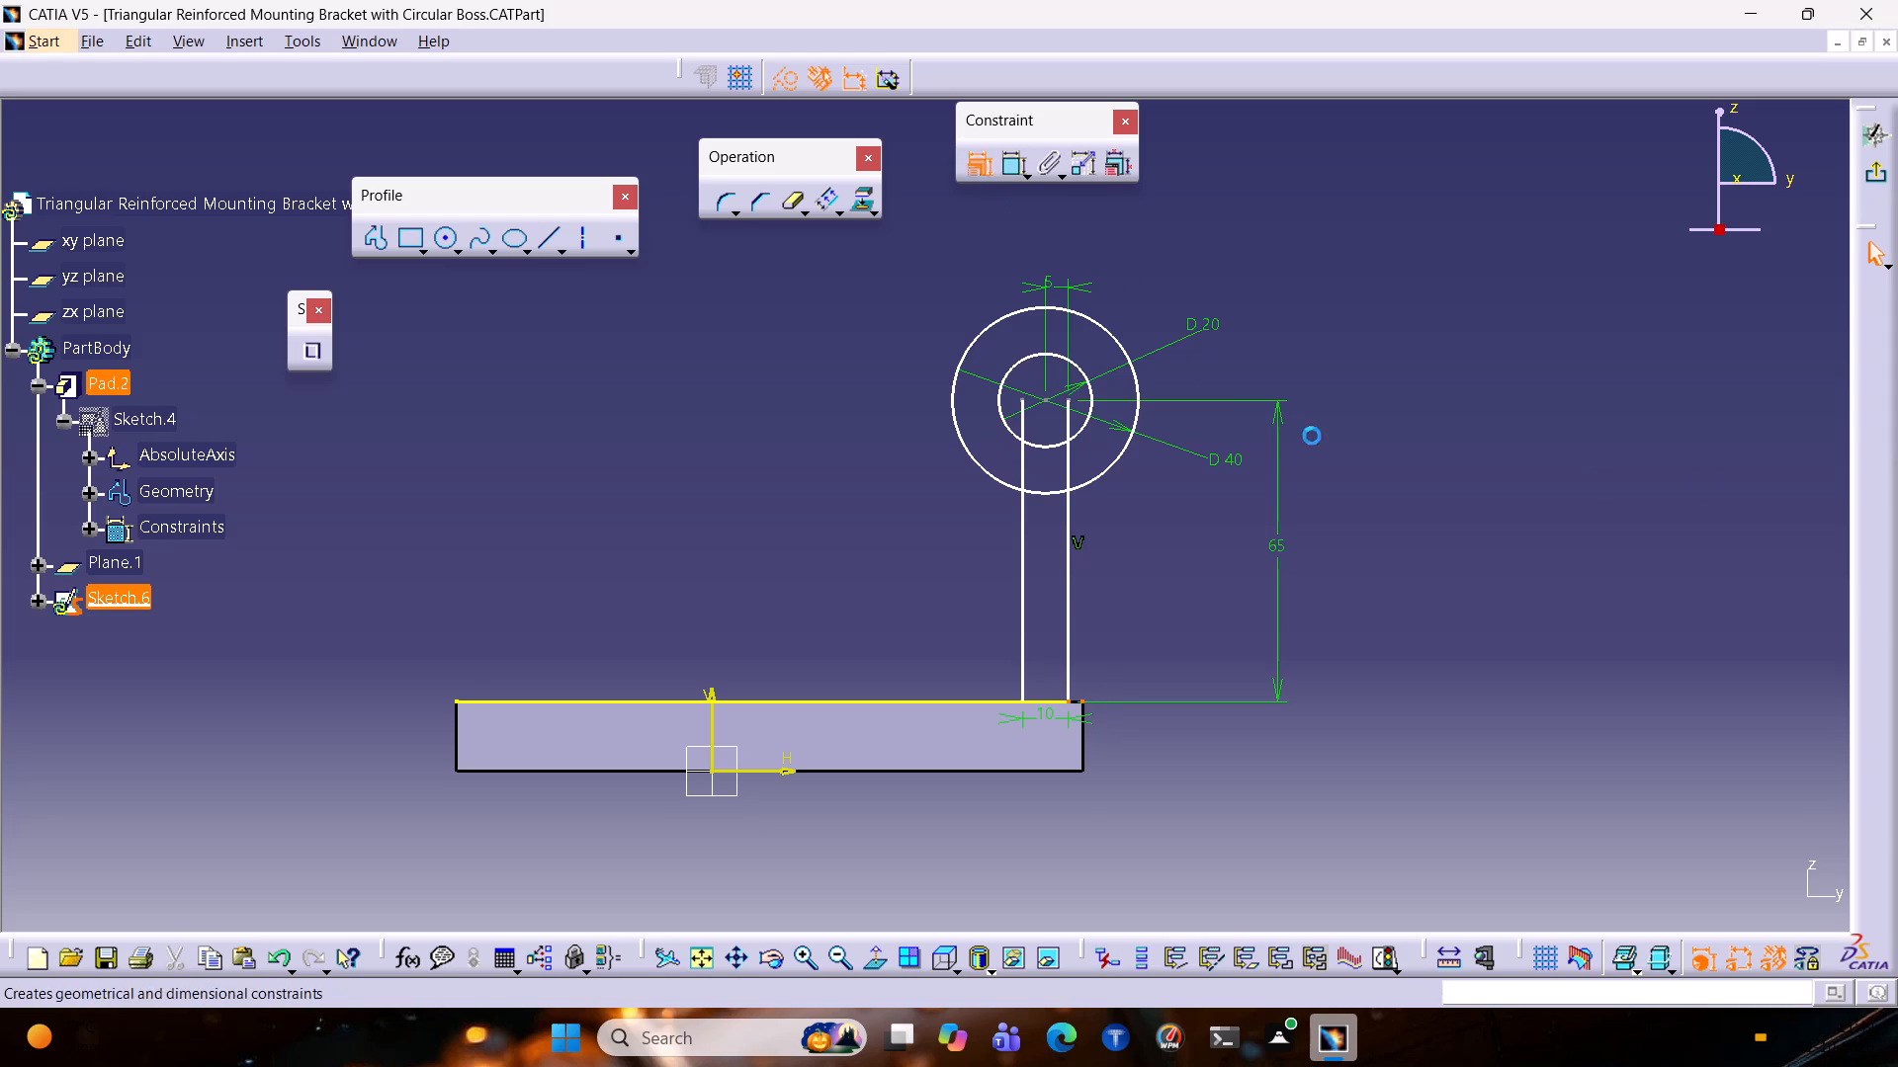
click(1771, 544)
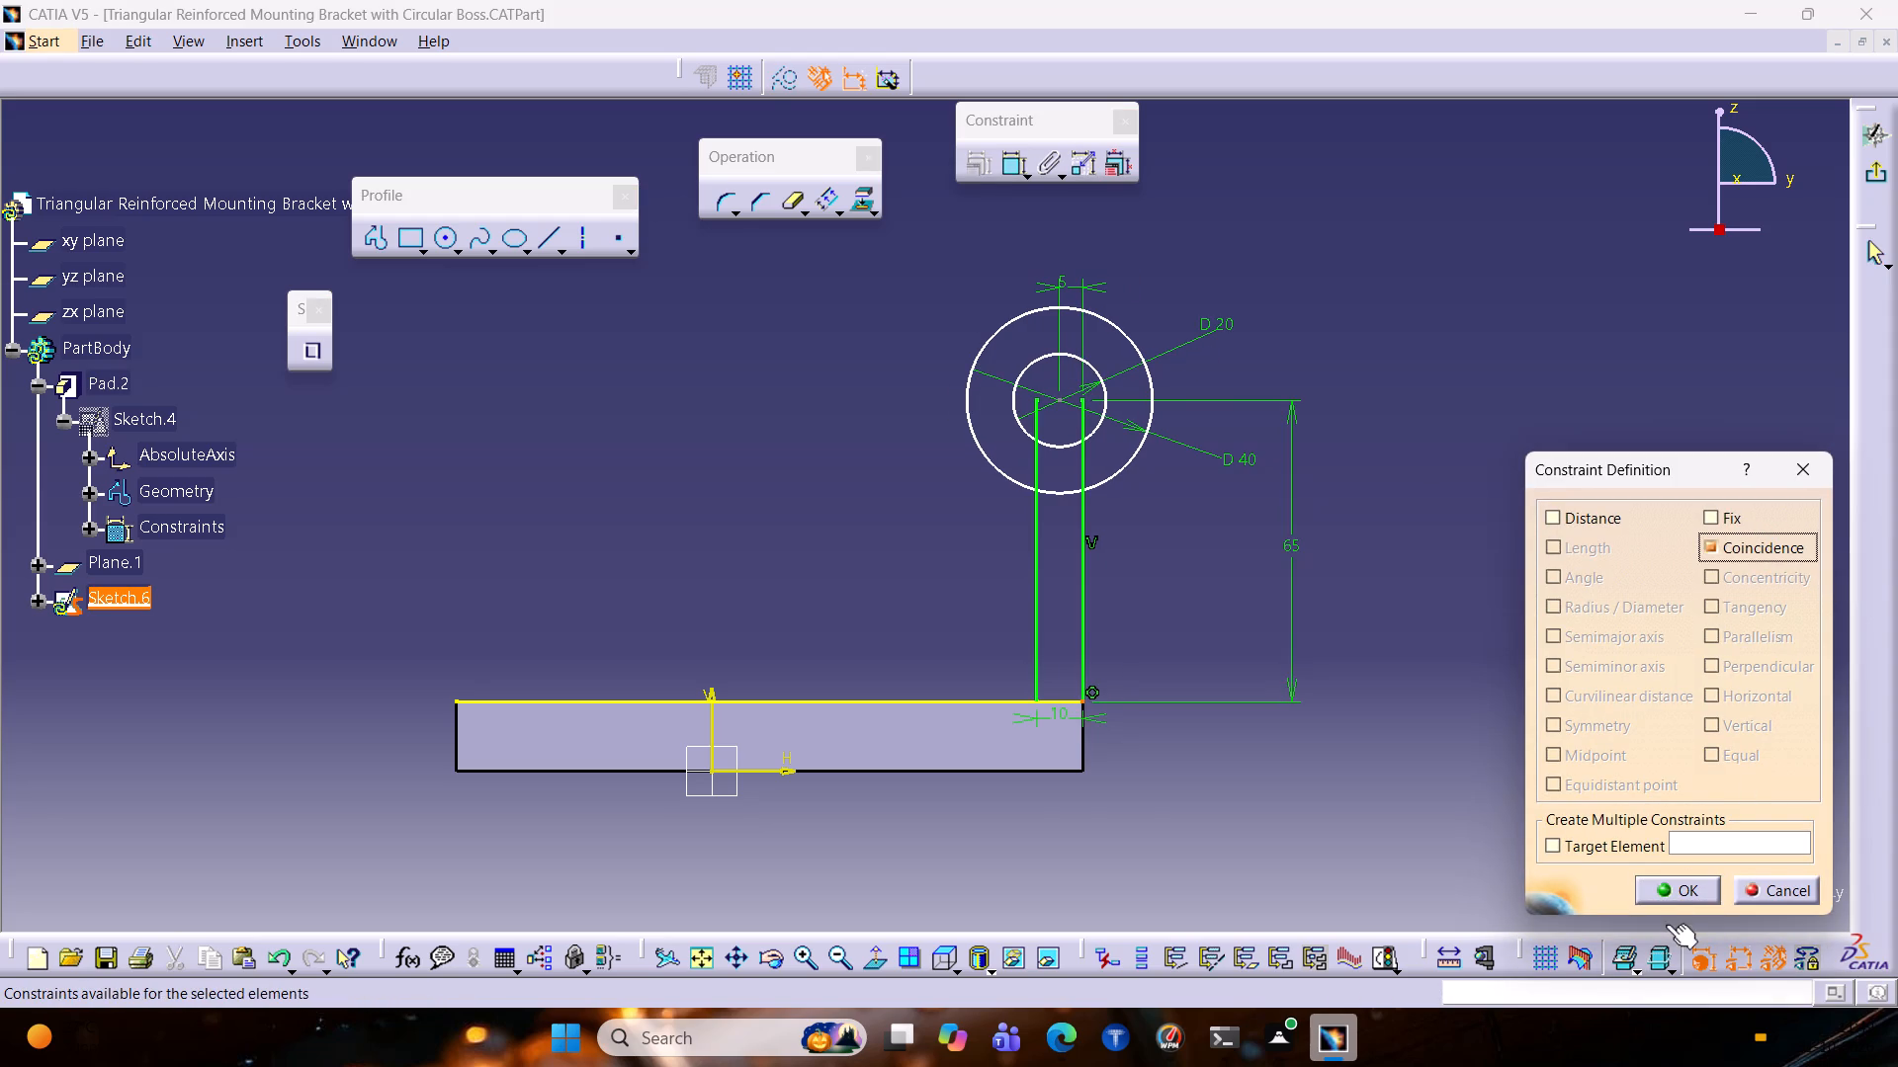
click(1679, 892)
click(1355, 257)
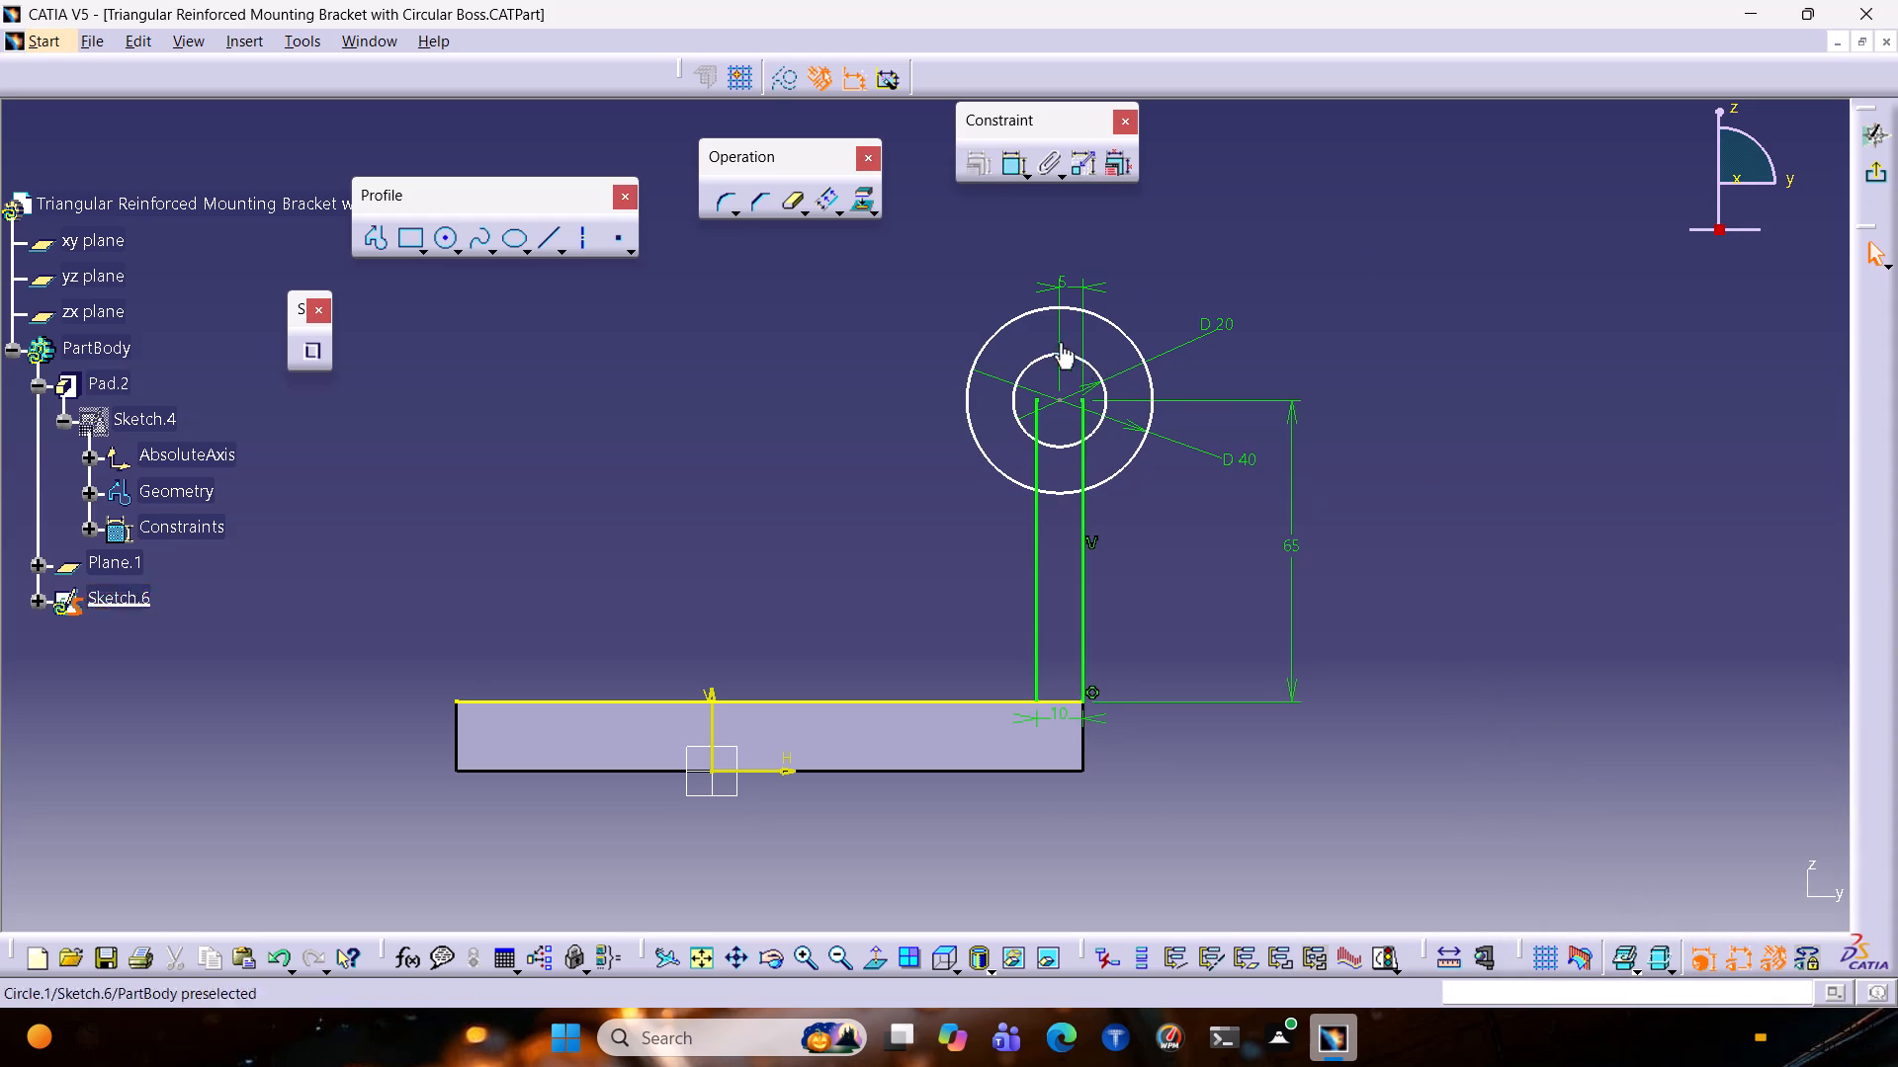
Delete the 65 mm length dimension of the outer vertical line.
click(1056, 400)
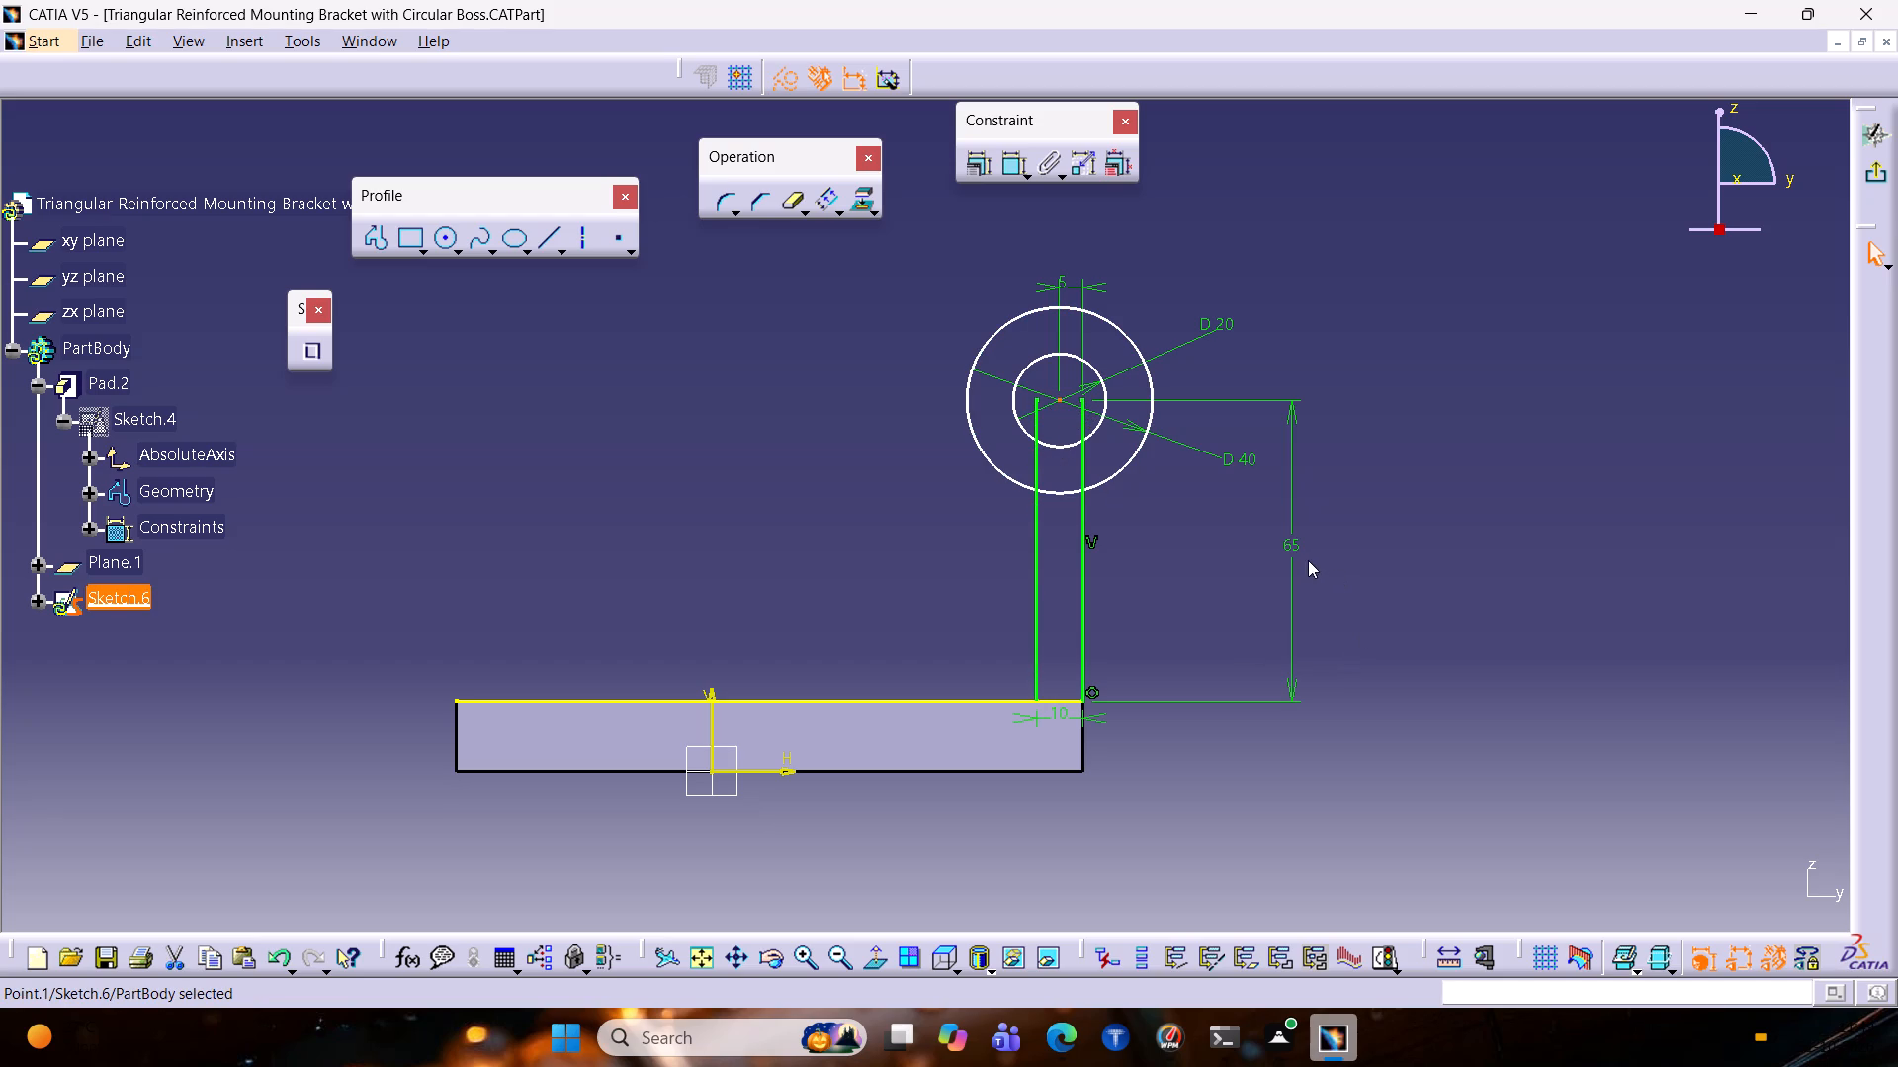
click(1293, 557)
key(Delete)
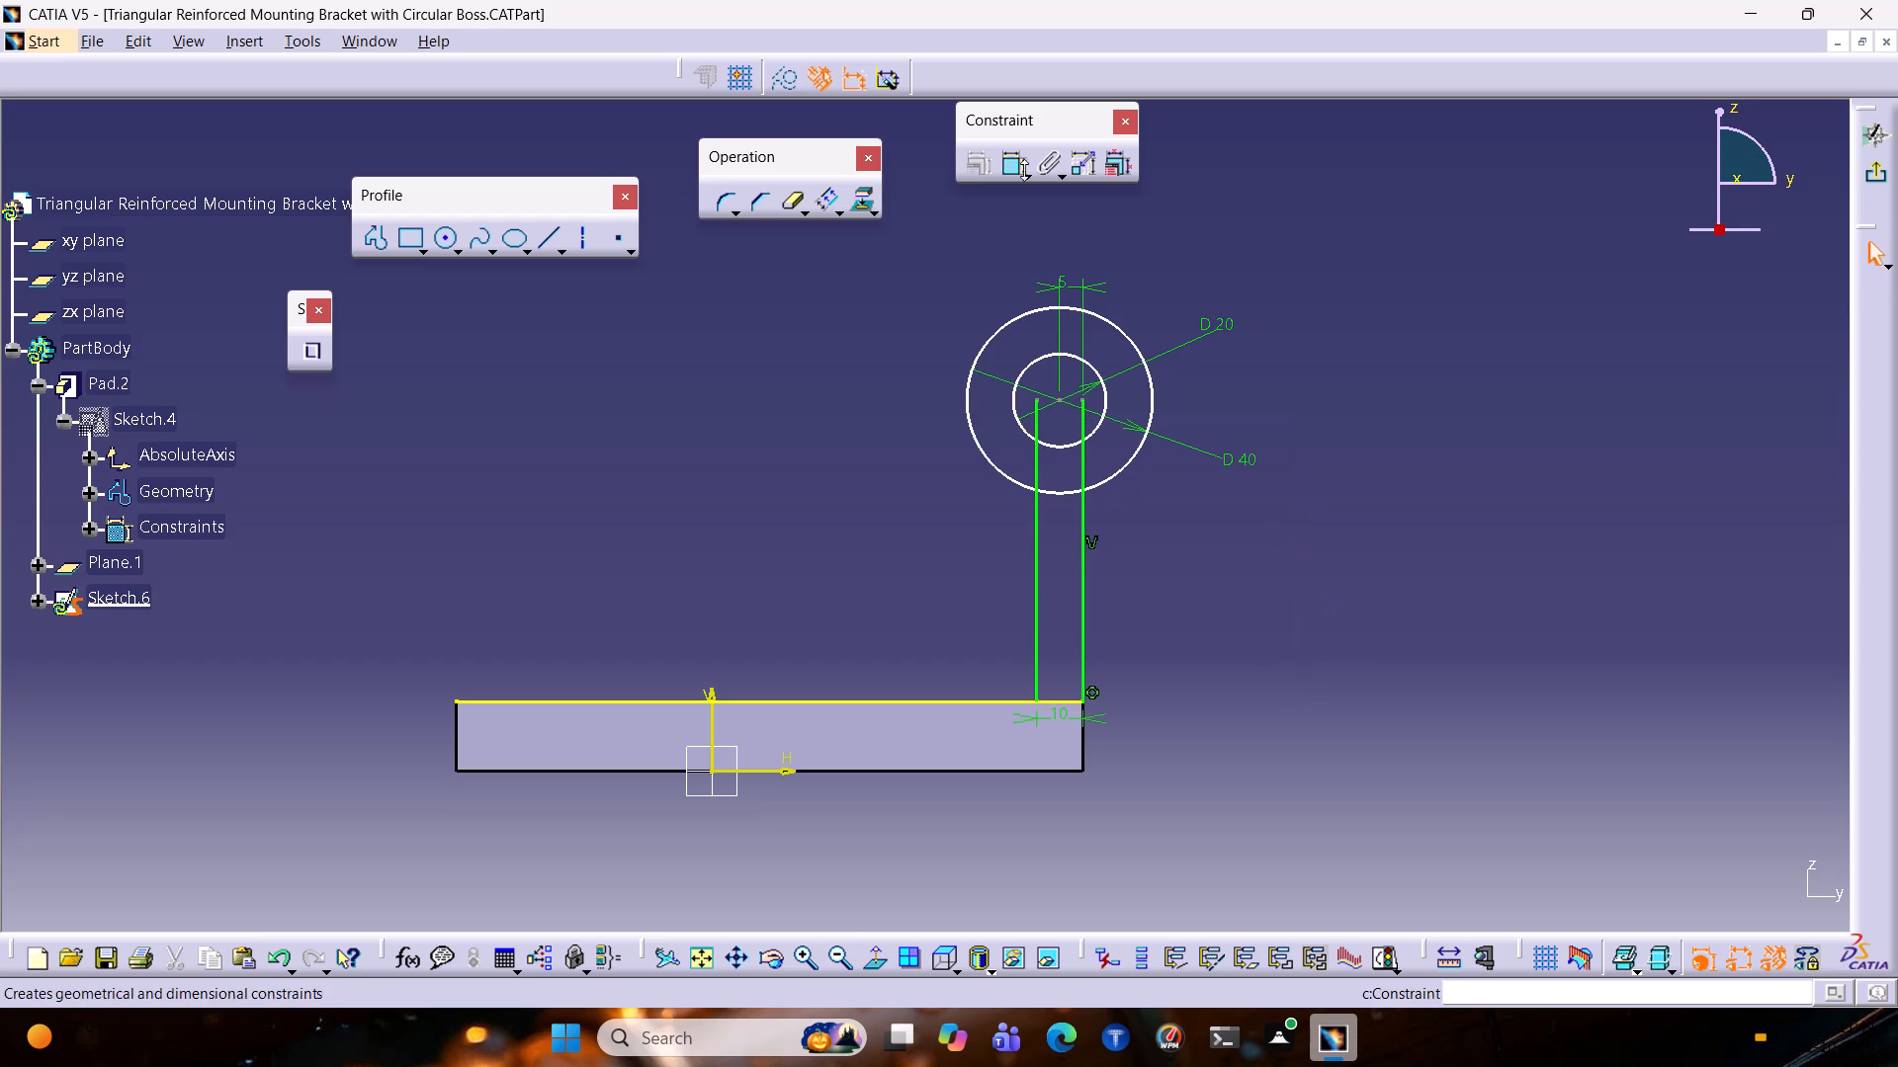
Constrain the boss centre to a vertical distance of 65 mm from the base plate's top edge.
click(1008, 155)
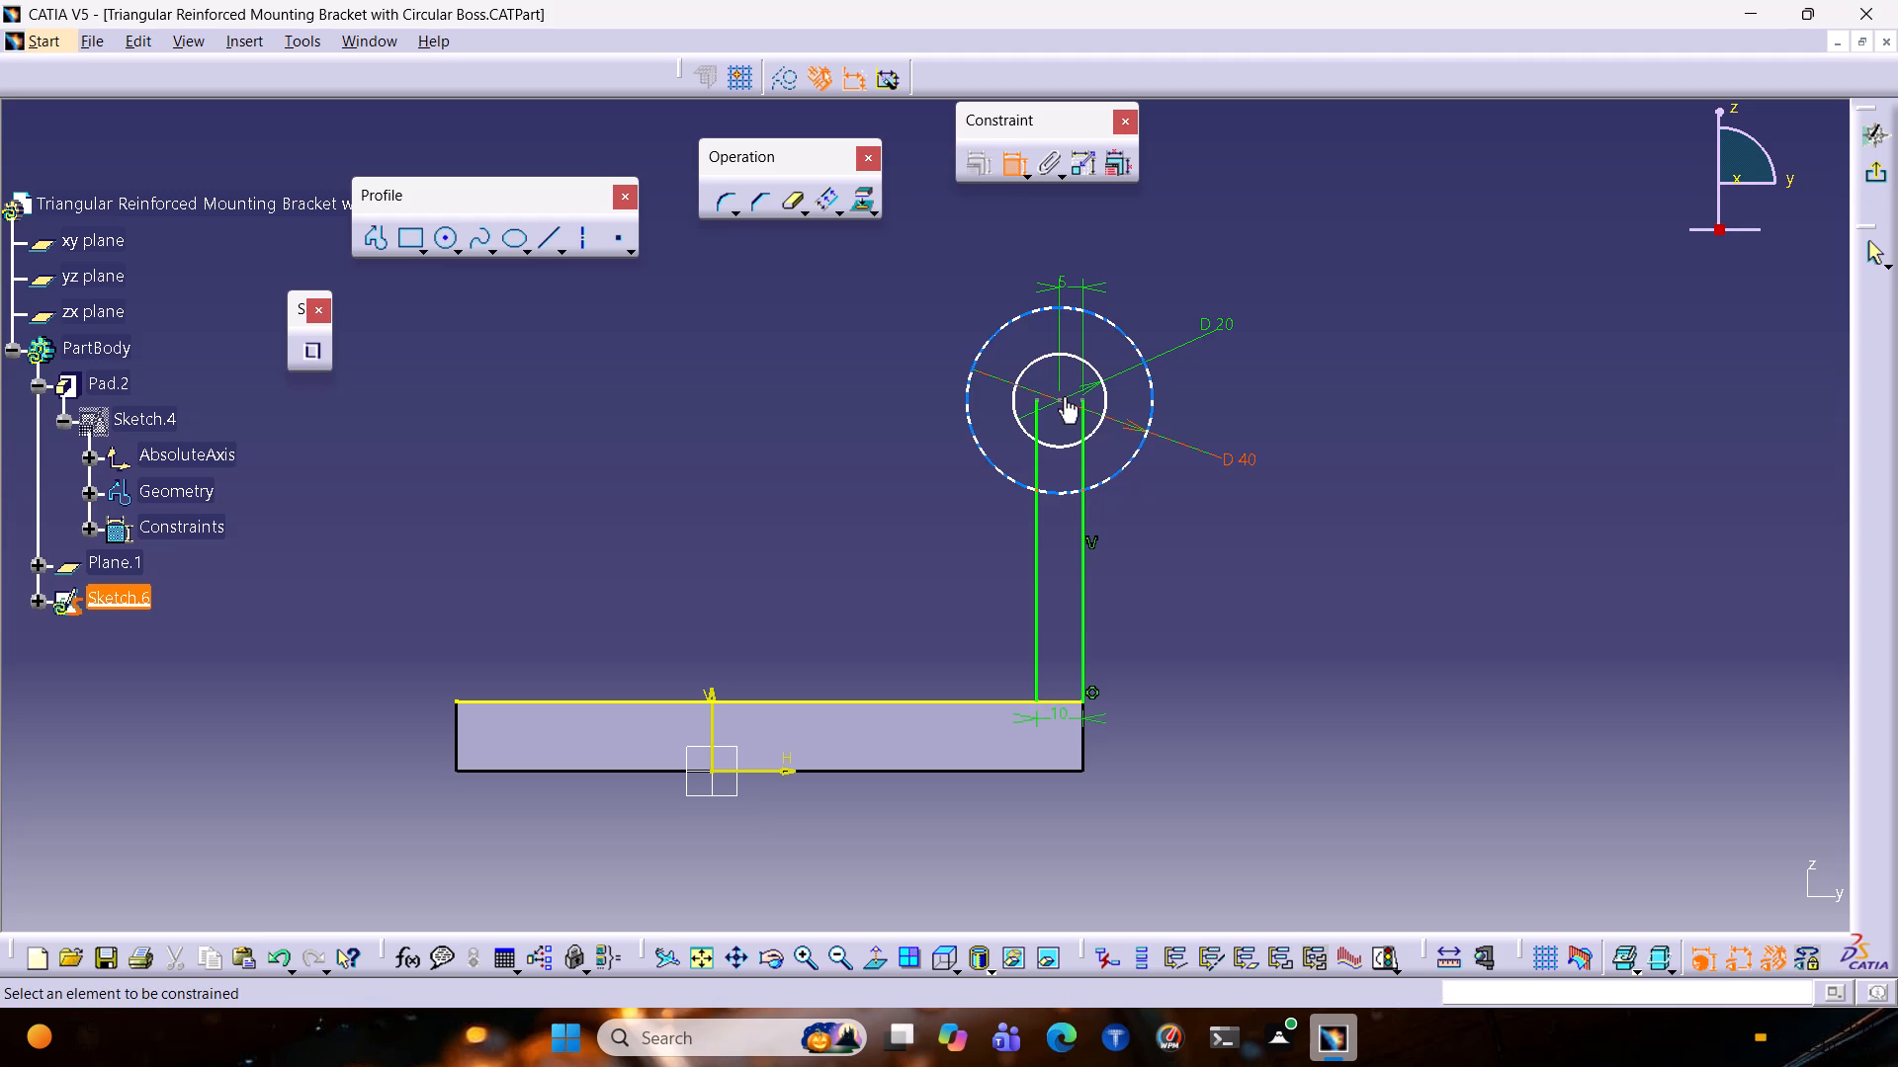
click(1058, 400)
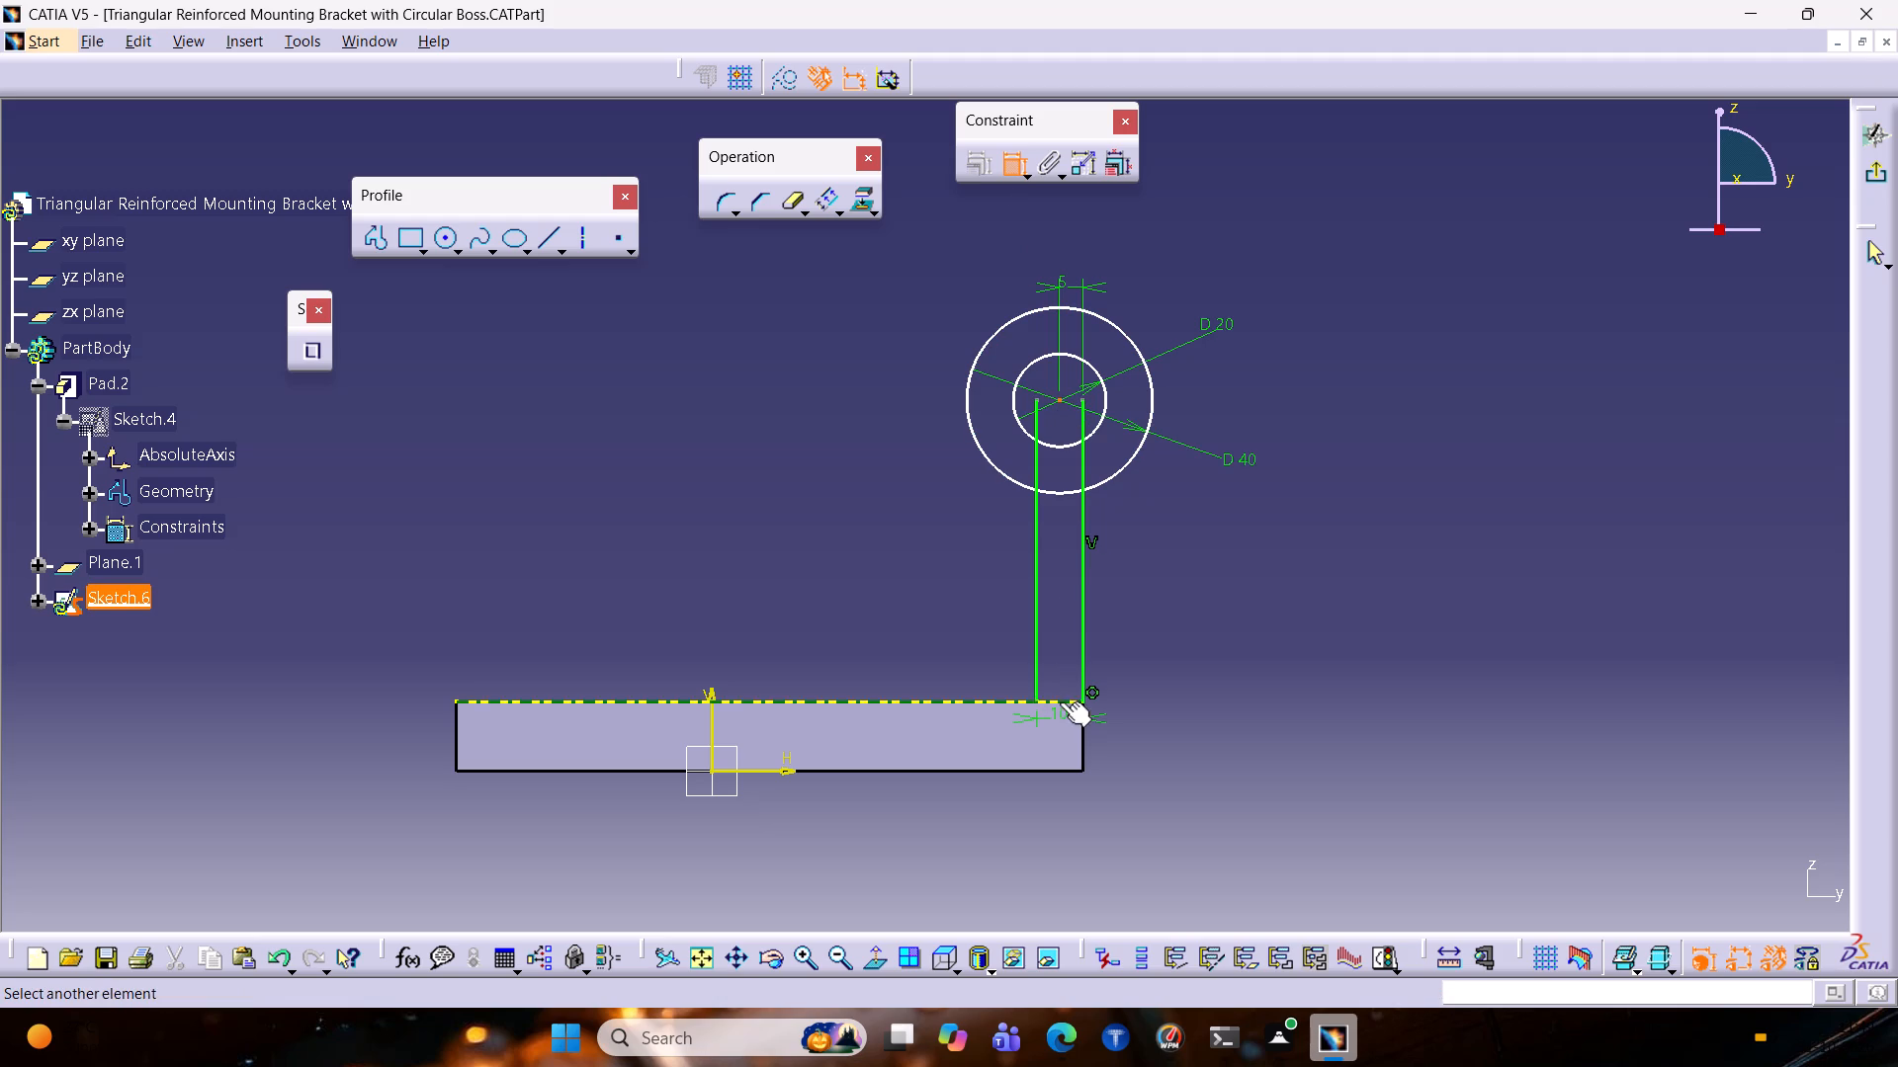
click(1060, 701)
click(1383, 536)
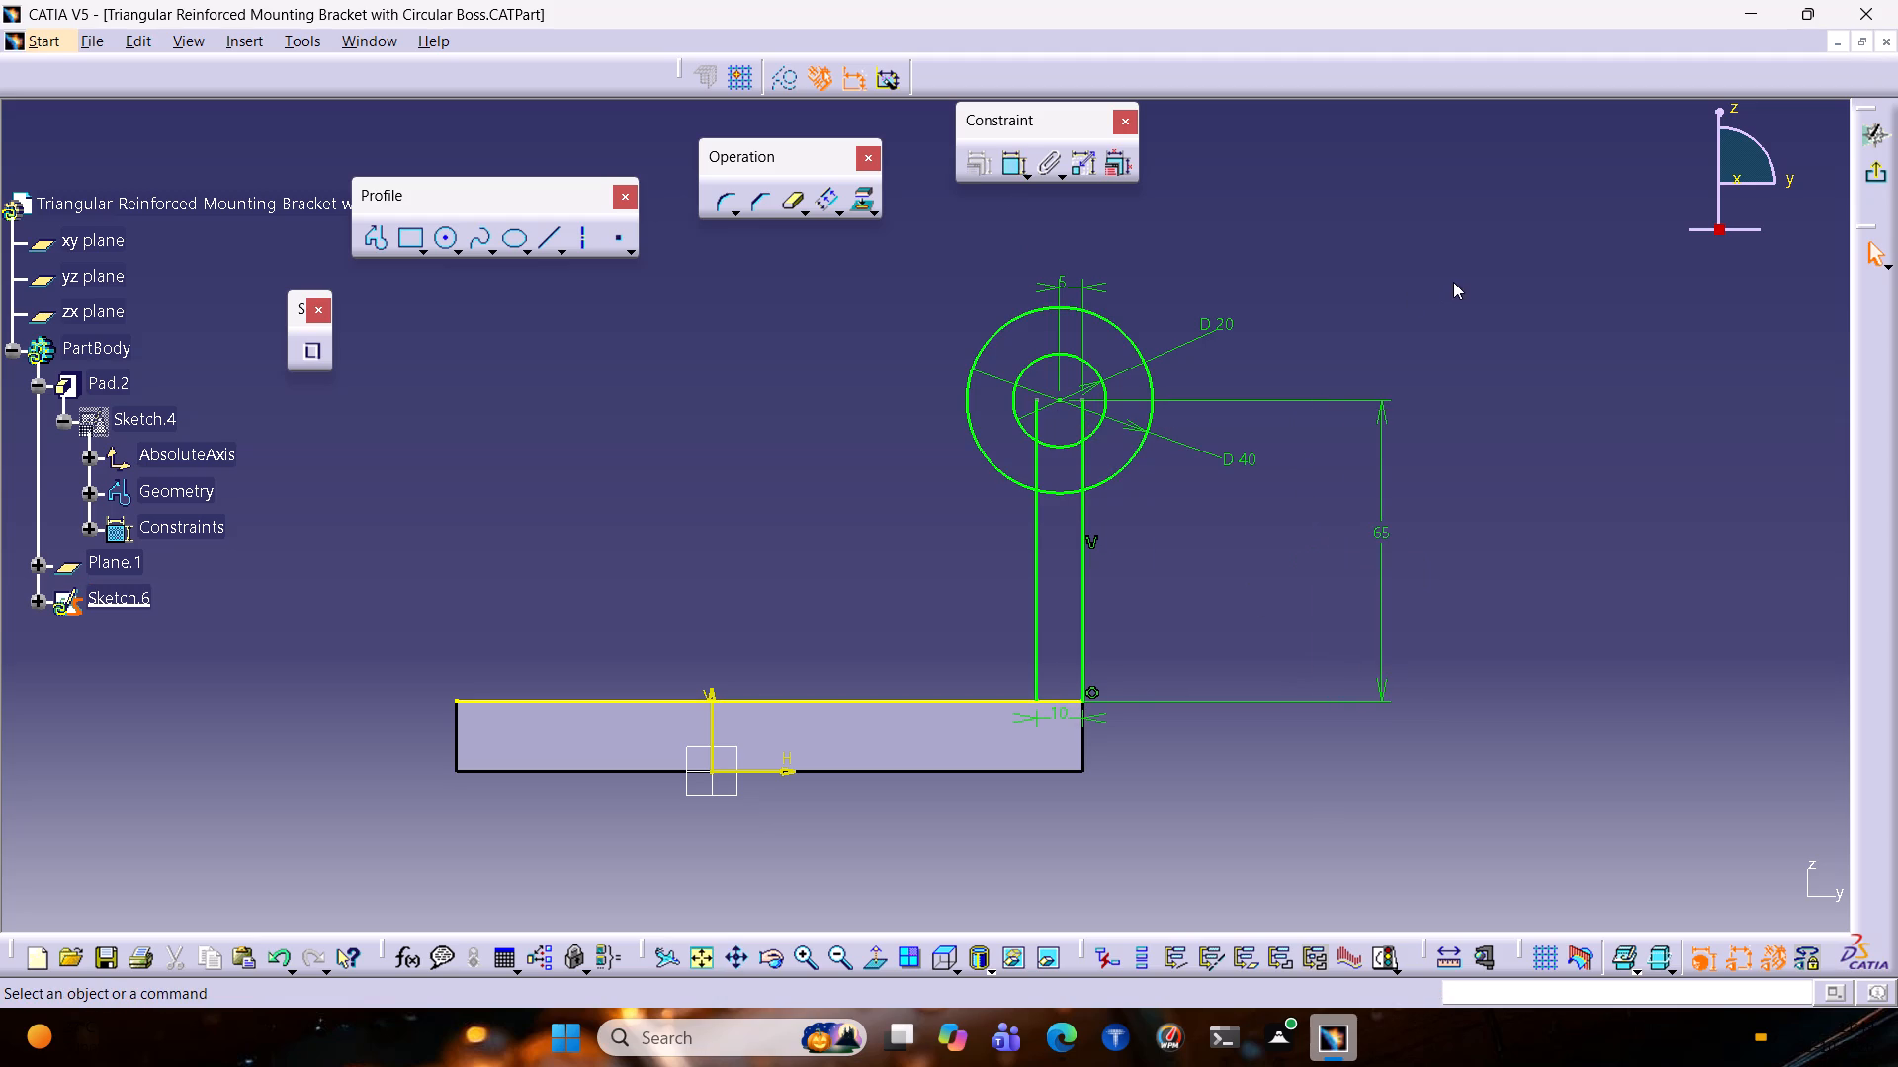
Quick Trim the parts of both vertical web lines that lie inside the 20 mm and 40 mm boss circles.
double_click(788, 204)
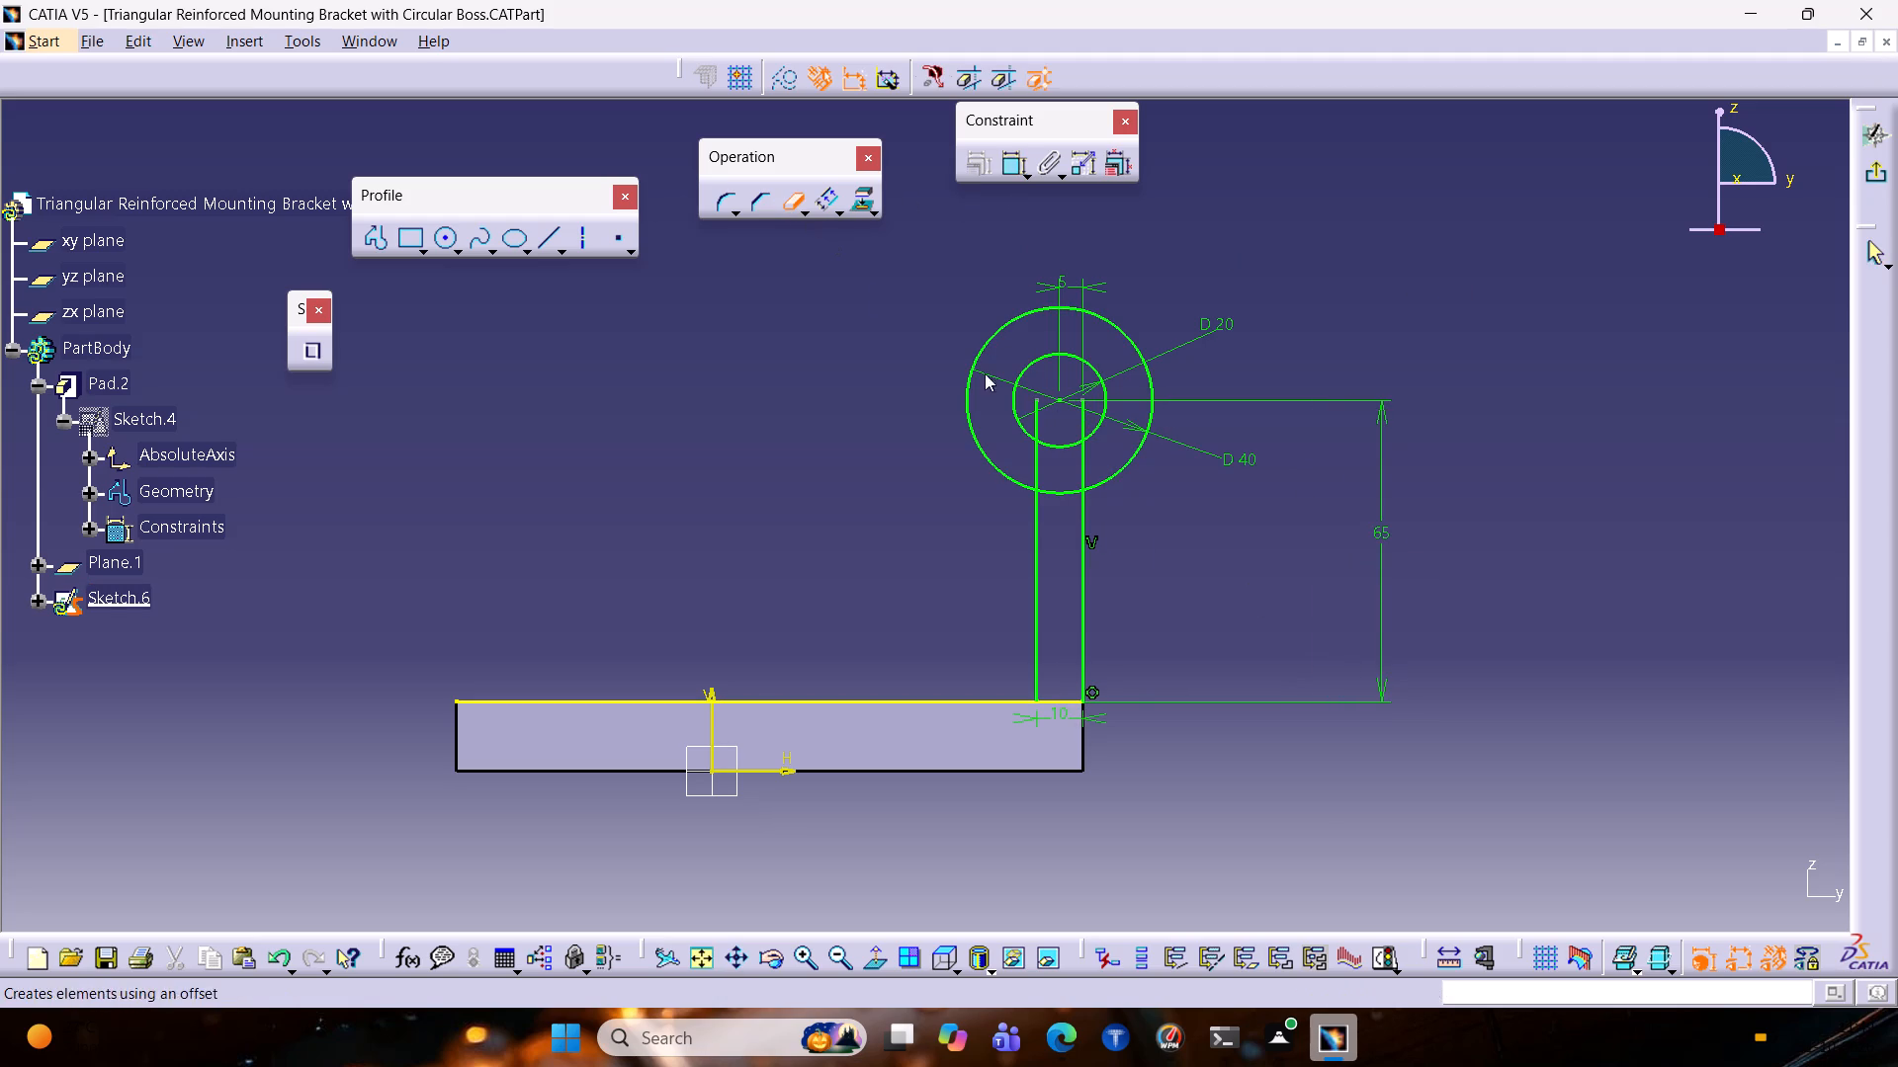
click(959, 84)
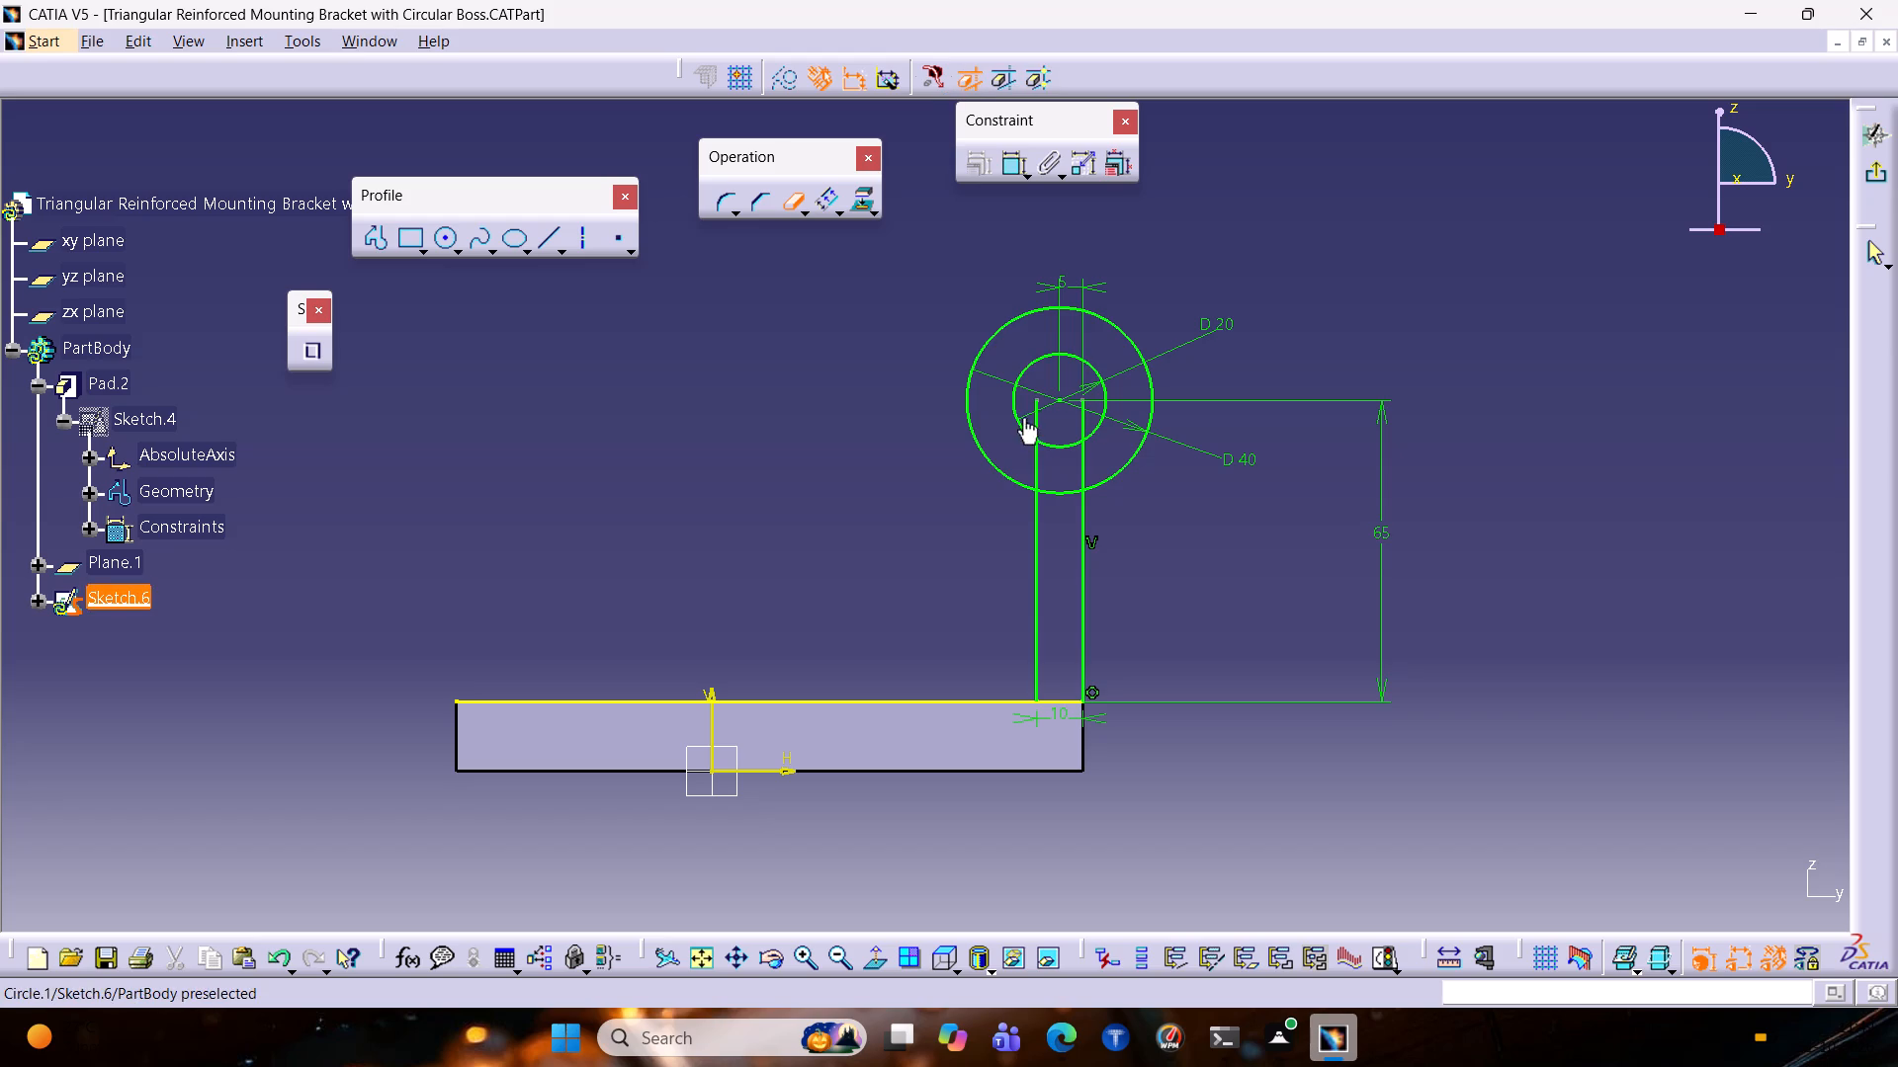
click(1035, 416)
click(1082, 415)
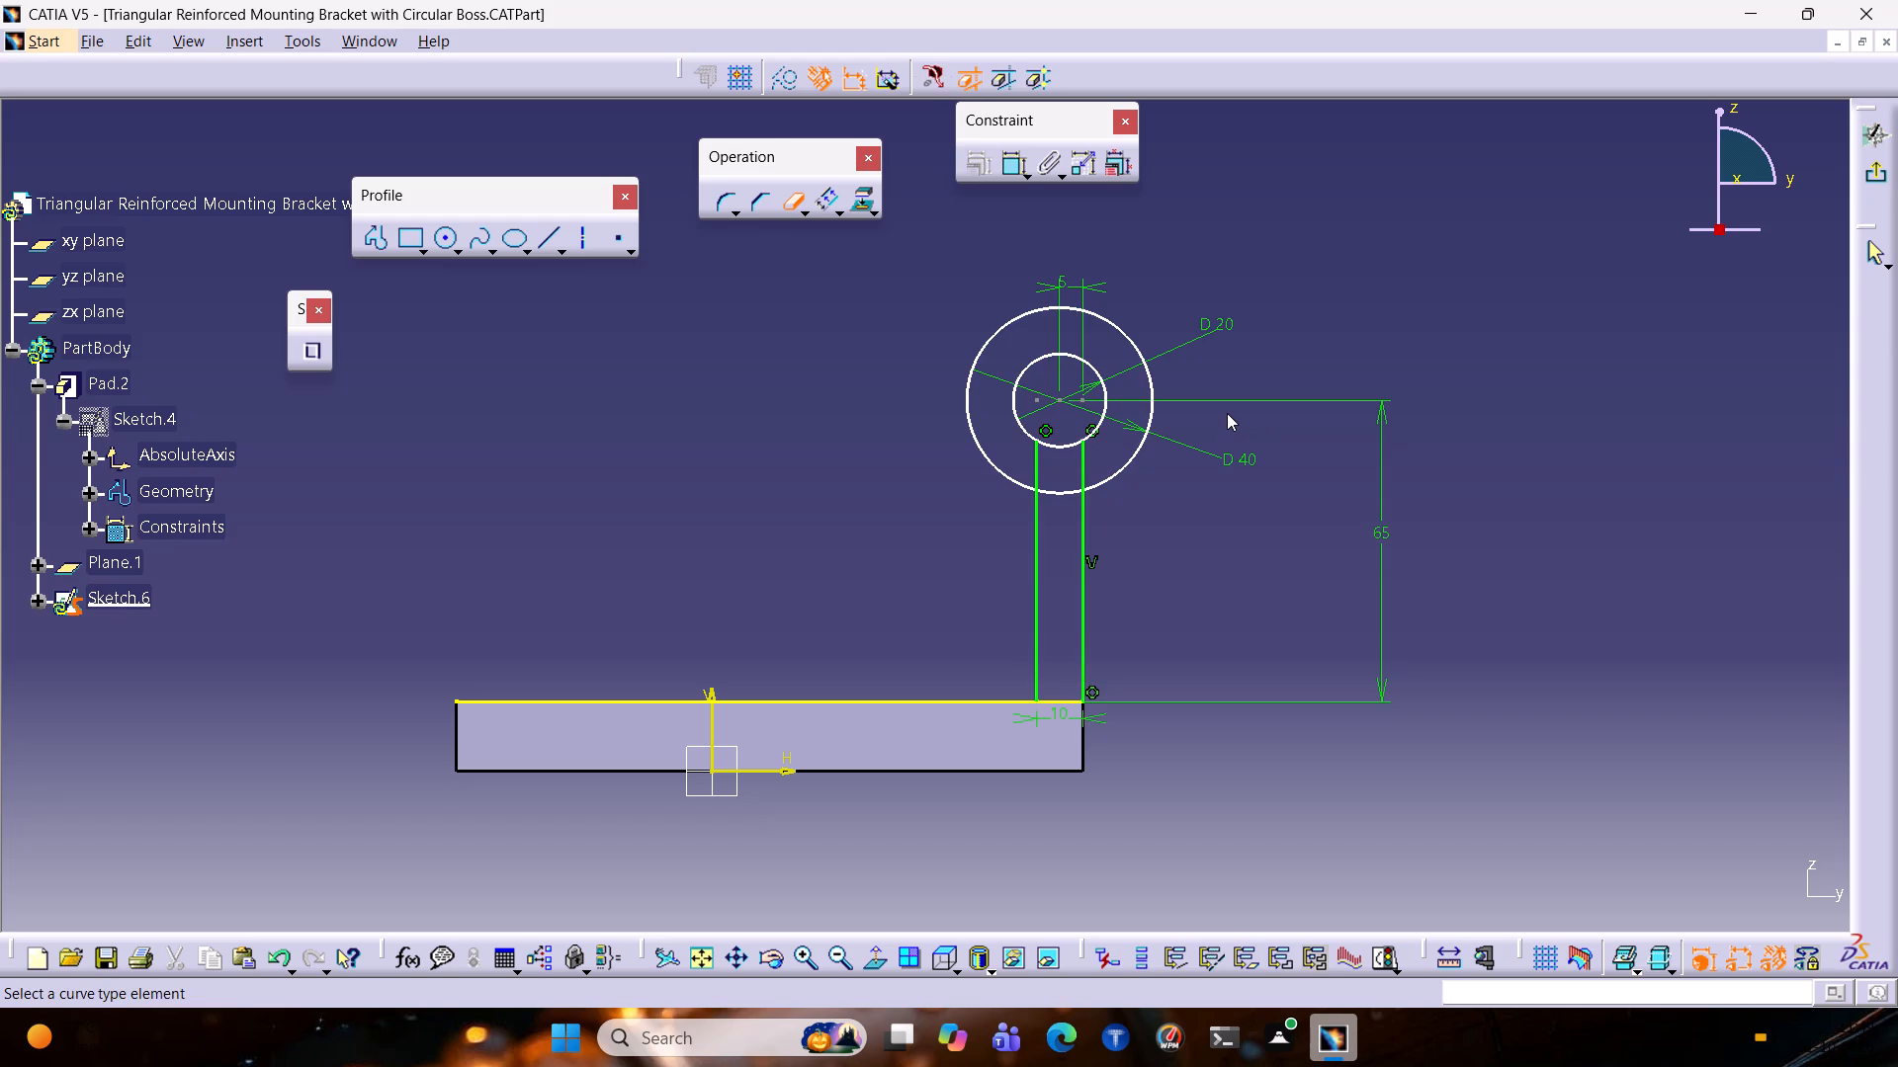
click(1081, 462)
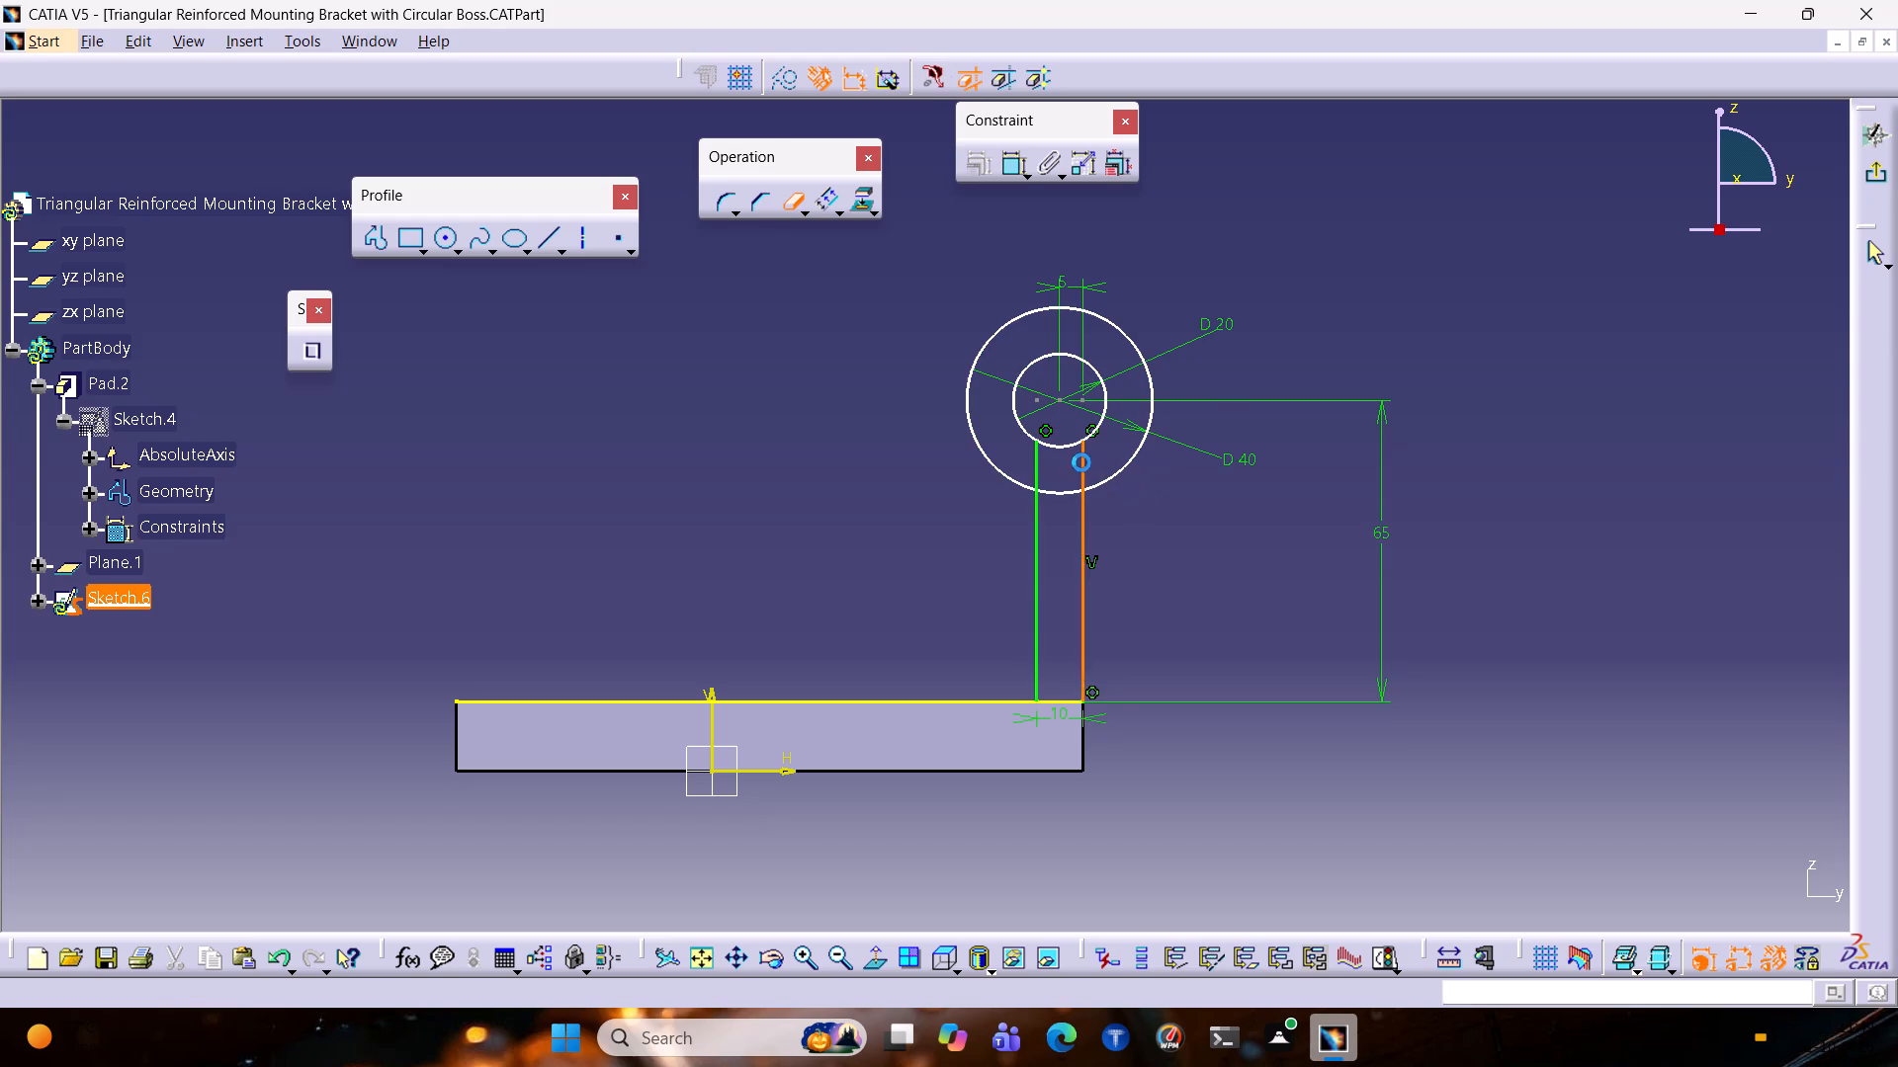
click(1036, 458)
key(Escape)
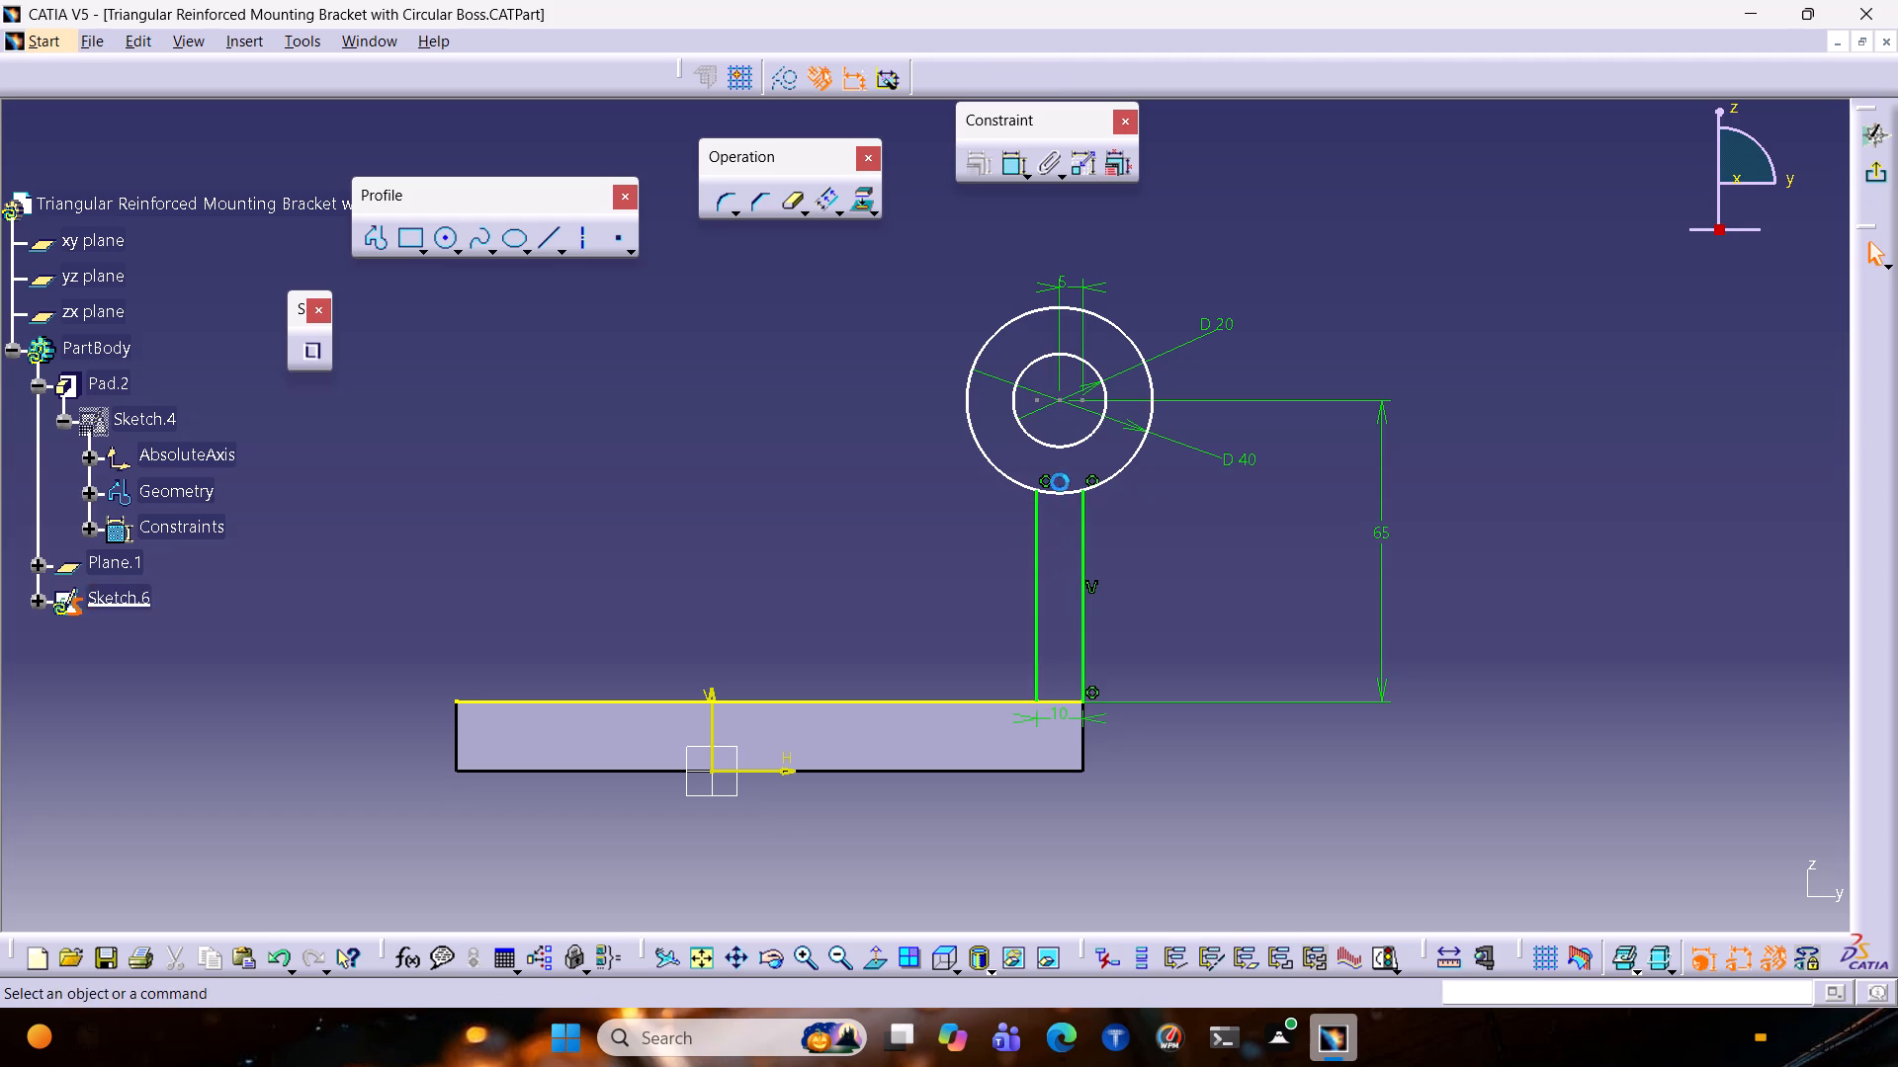
key(Escape)
Delete the two leftover line endpoints inside the 20 mm circle, beside the boss centre.
click(1038, 403)
key(Delete)
click(1084, 400)
key(Delete)
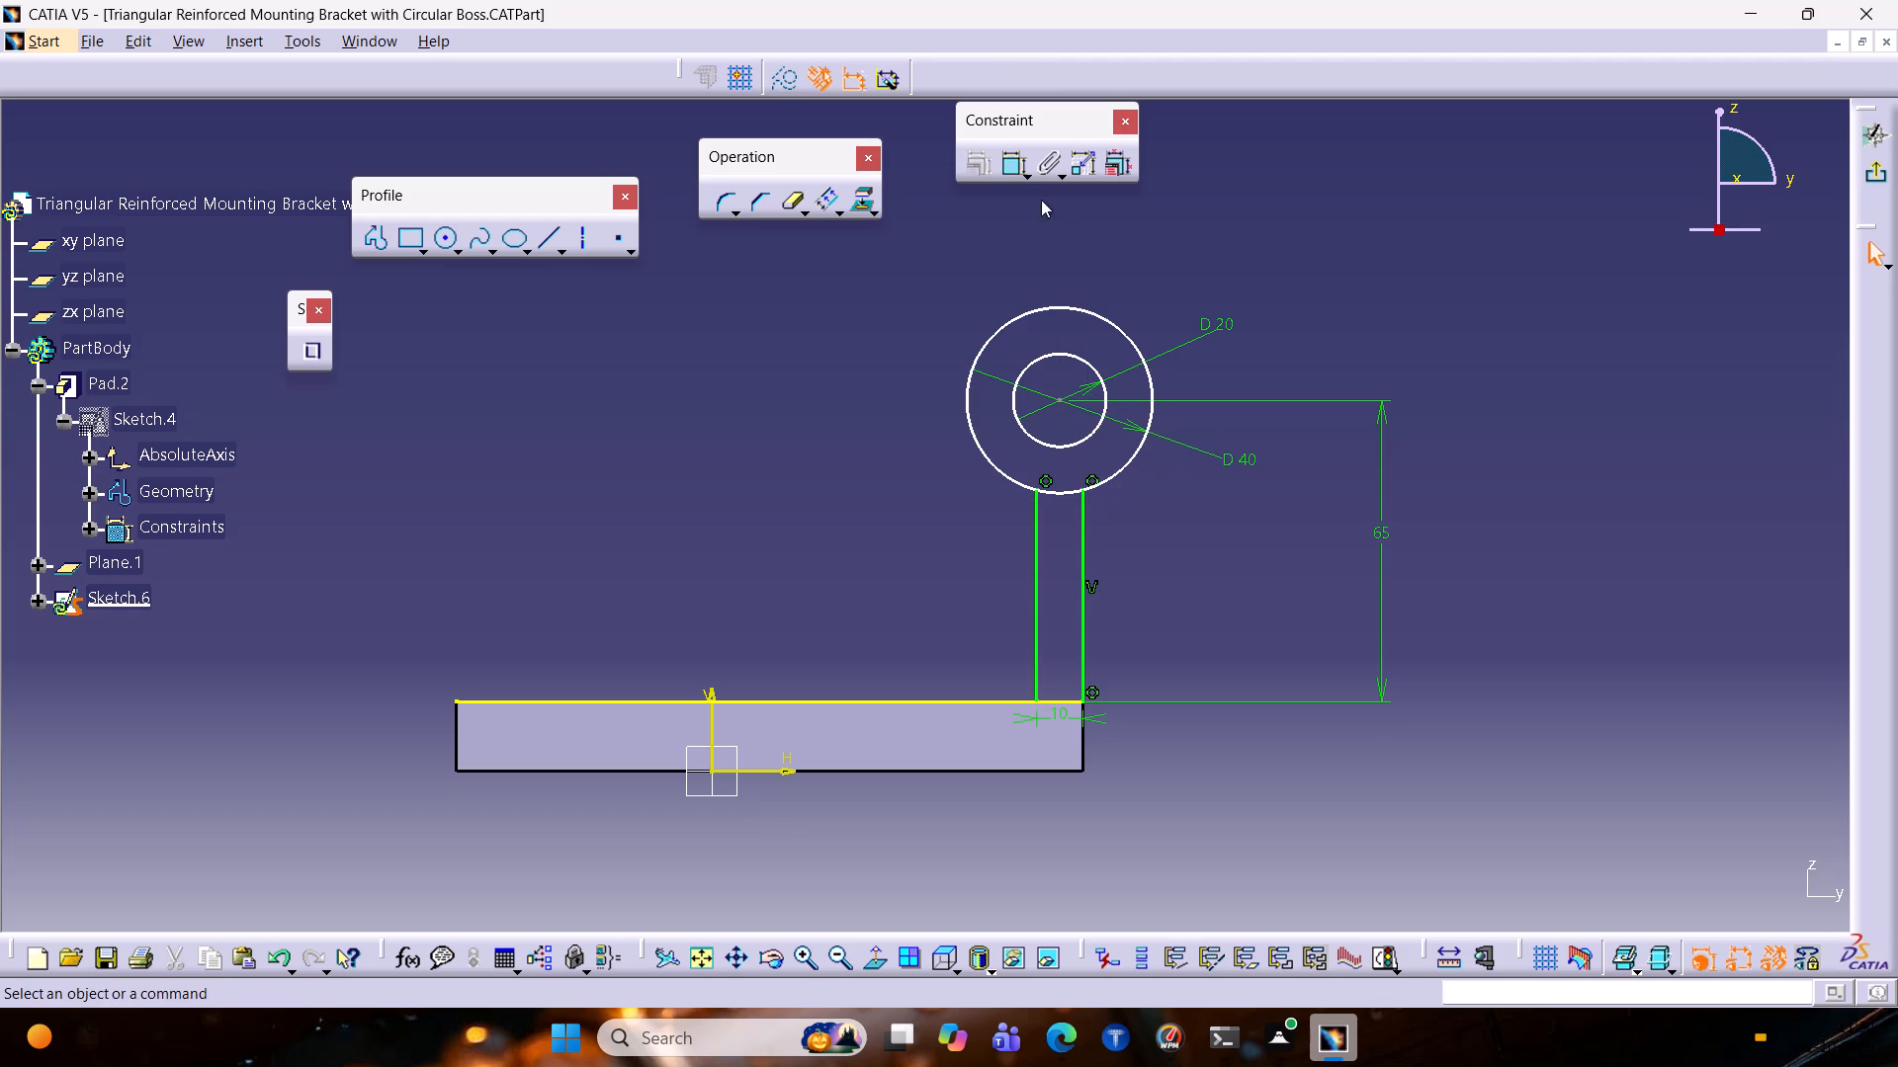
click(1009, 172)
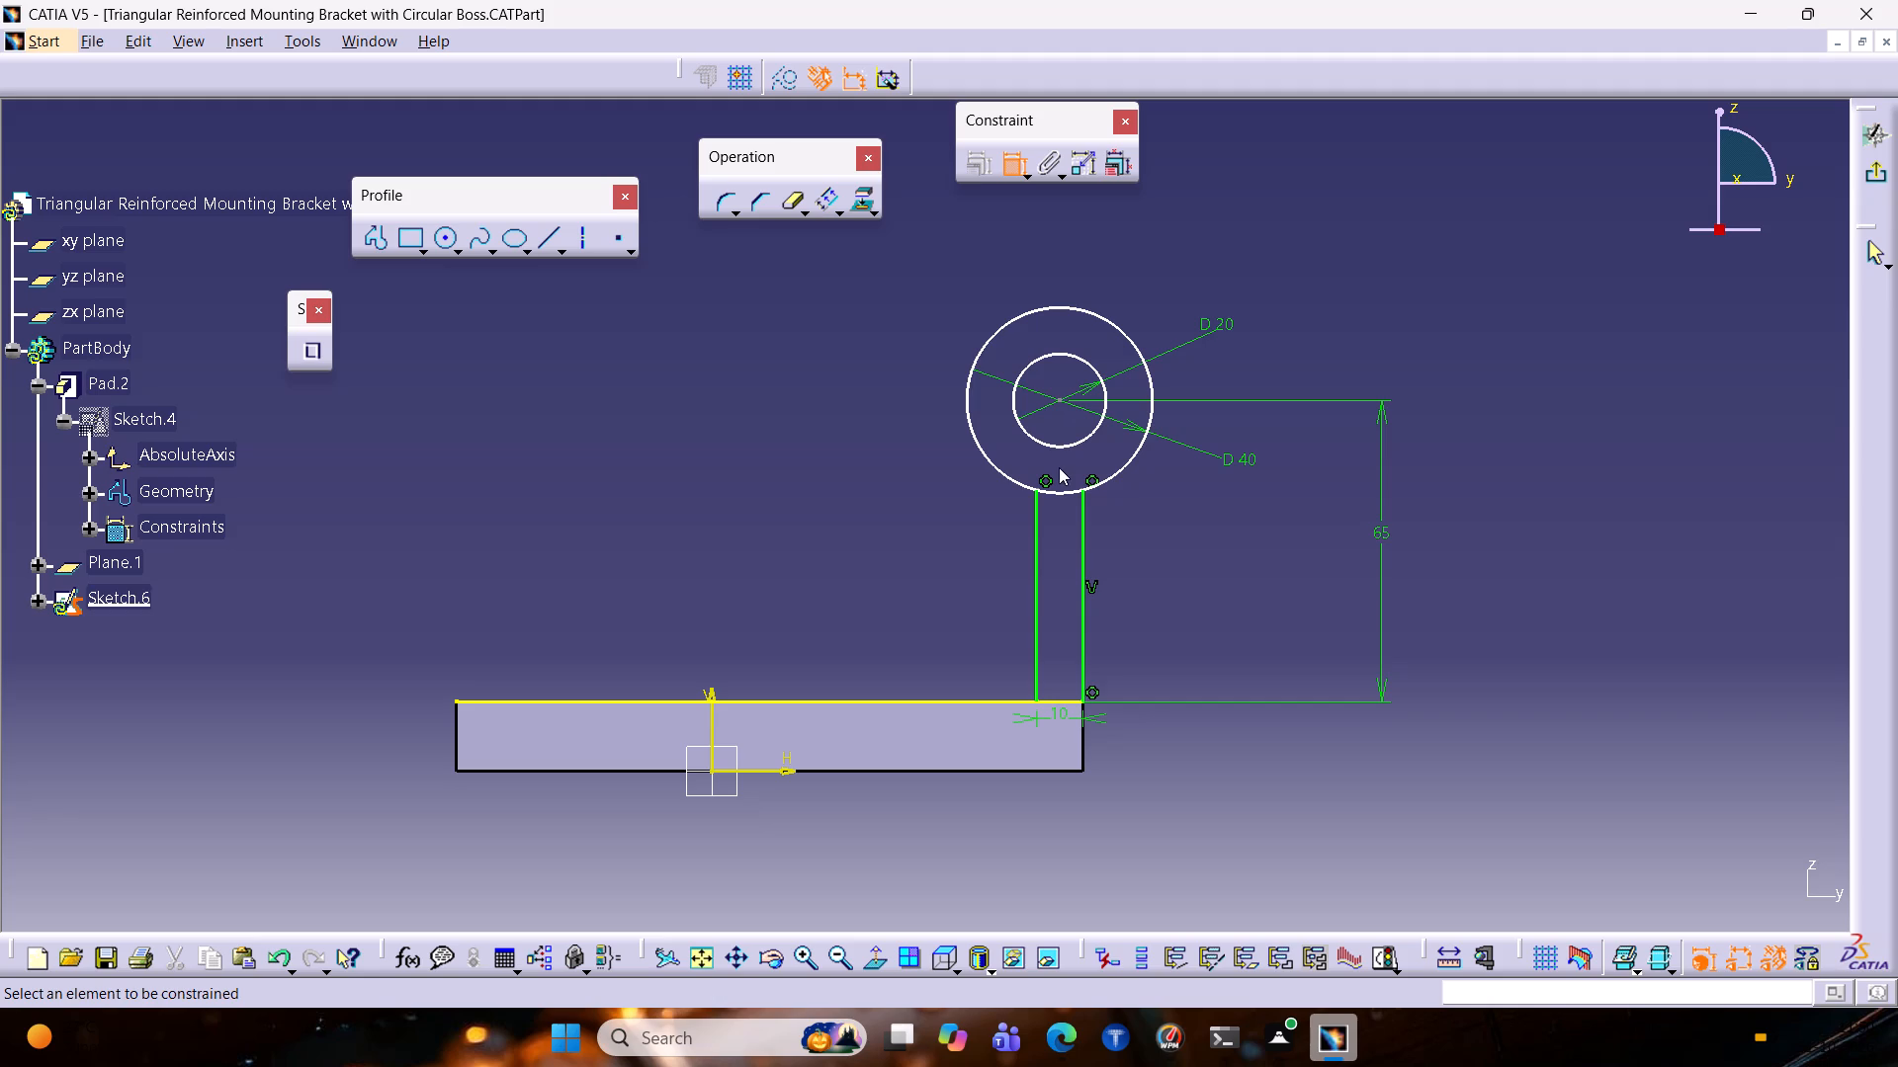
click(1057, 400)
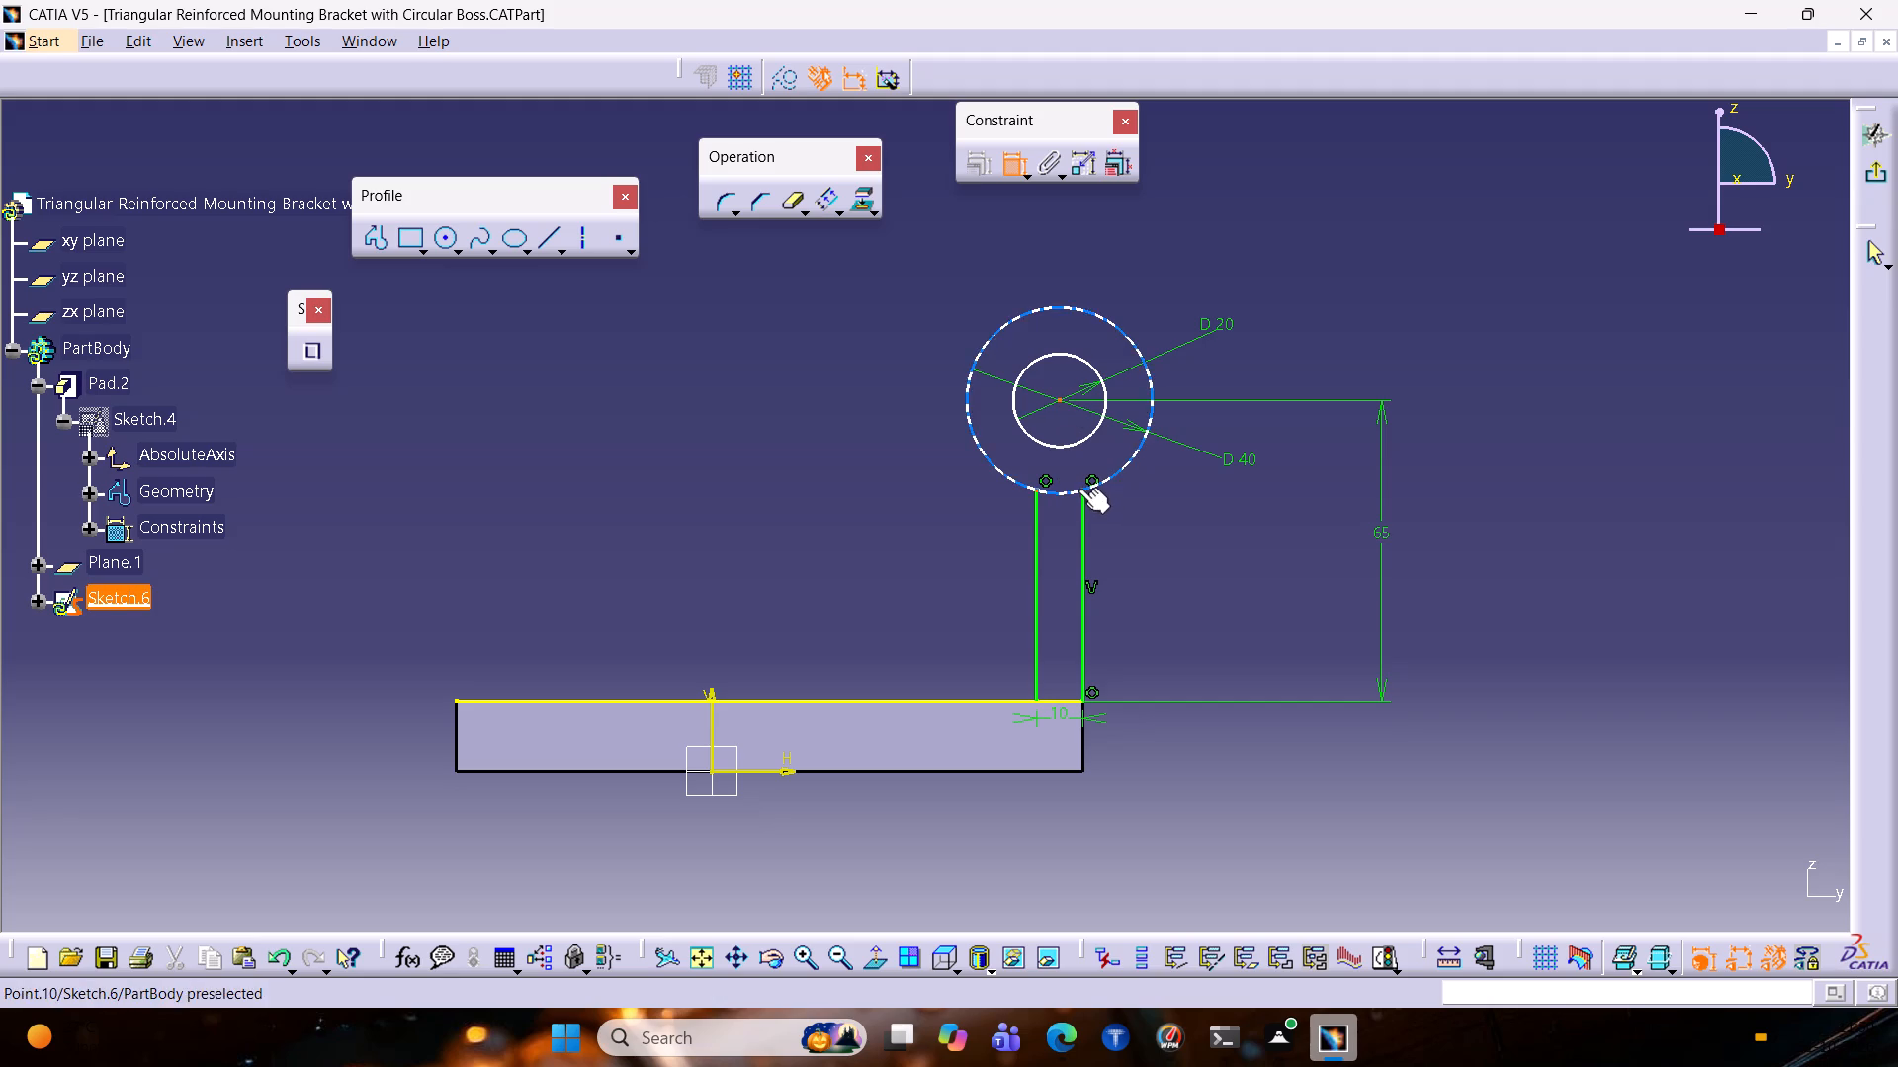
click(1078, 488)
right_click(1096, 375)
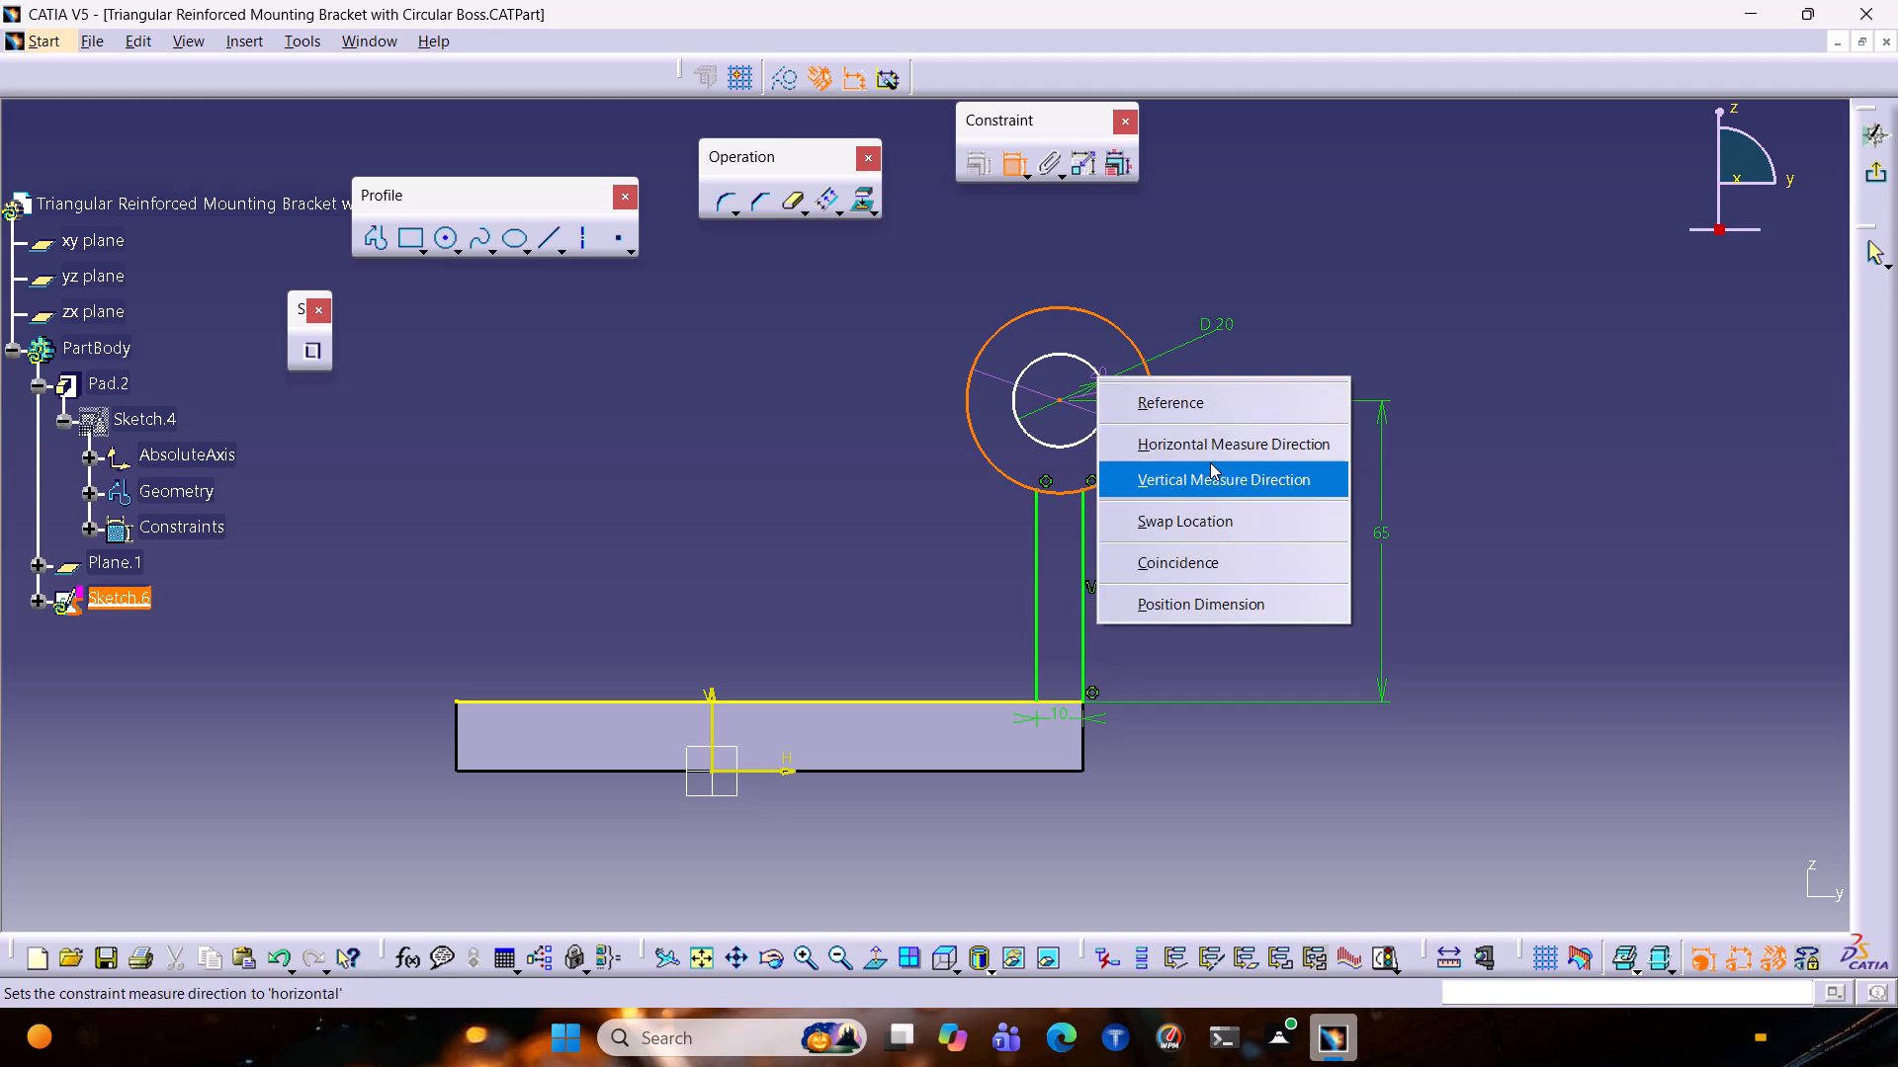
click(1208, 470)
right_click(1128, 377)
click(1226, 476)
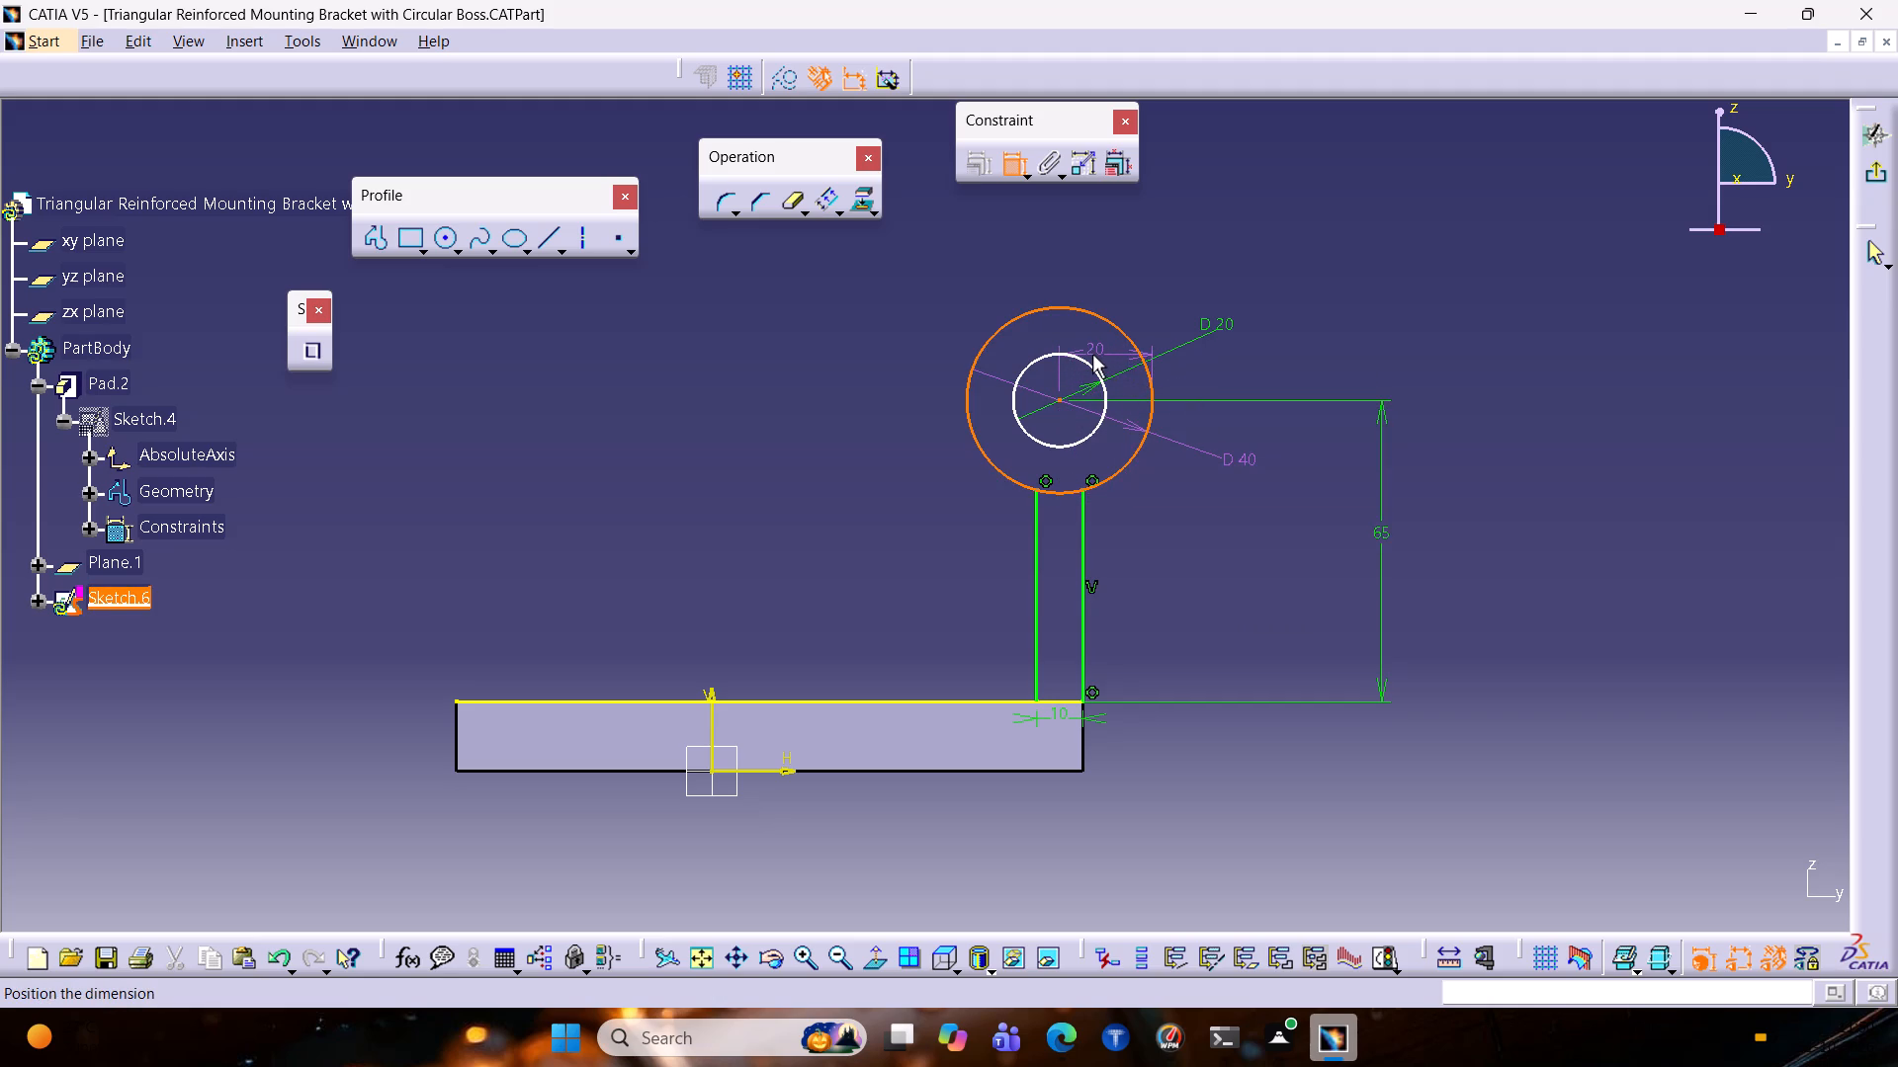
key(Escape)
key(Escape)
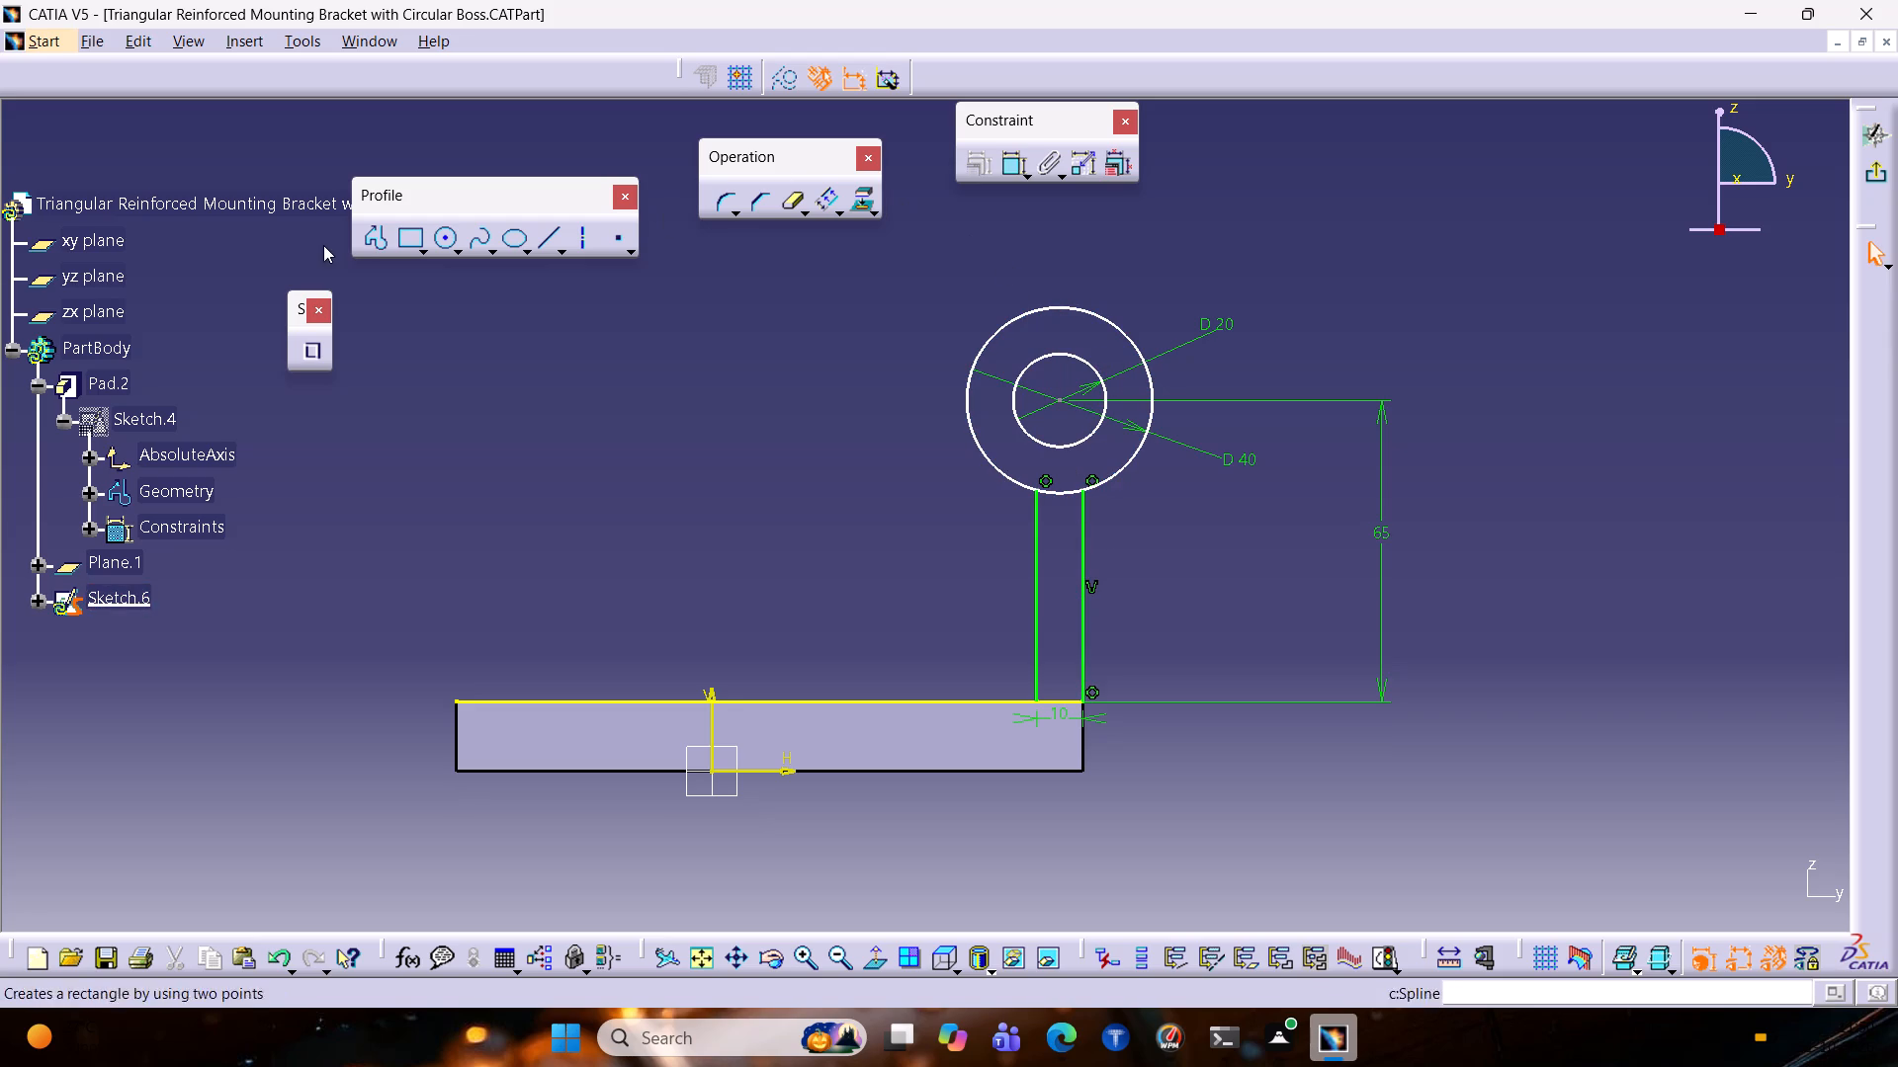
Draw a 65 mm vertical line from the base plate's top edge up to the boss centre, between the two web lines.
click(378, 225)
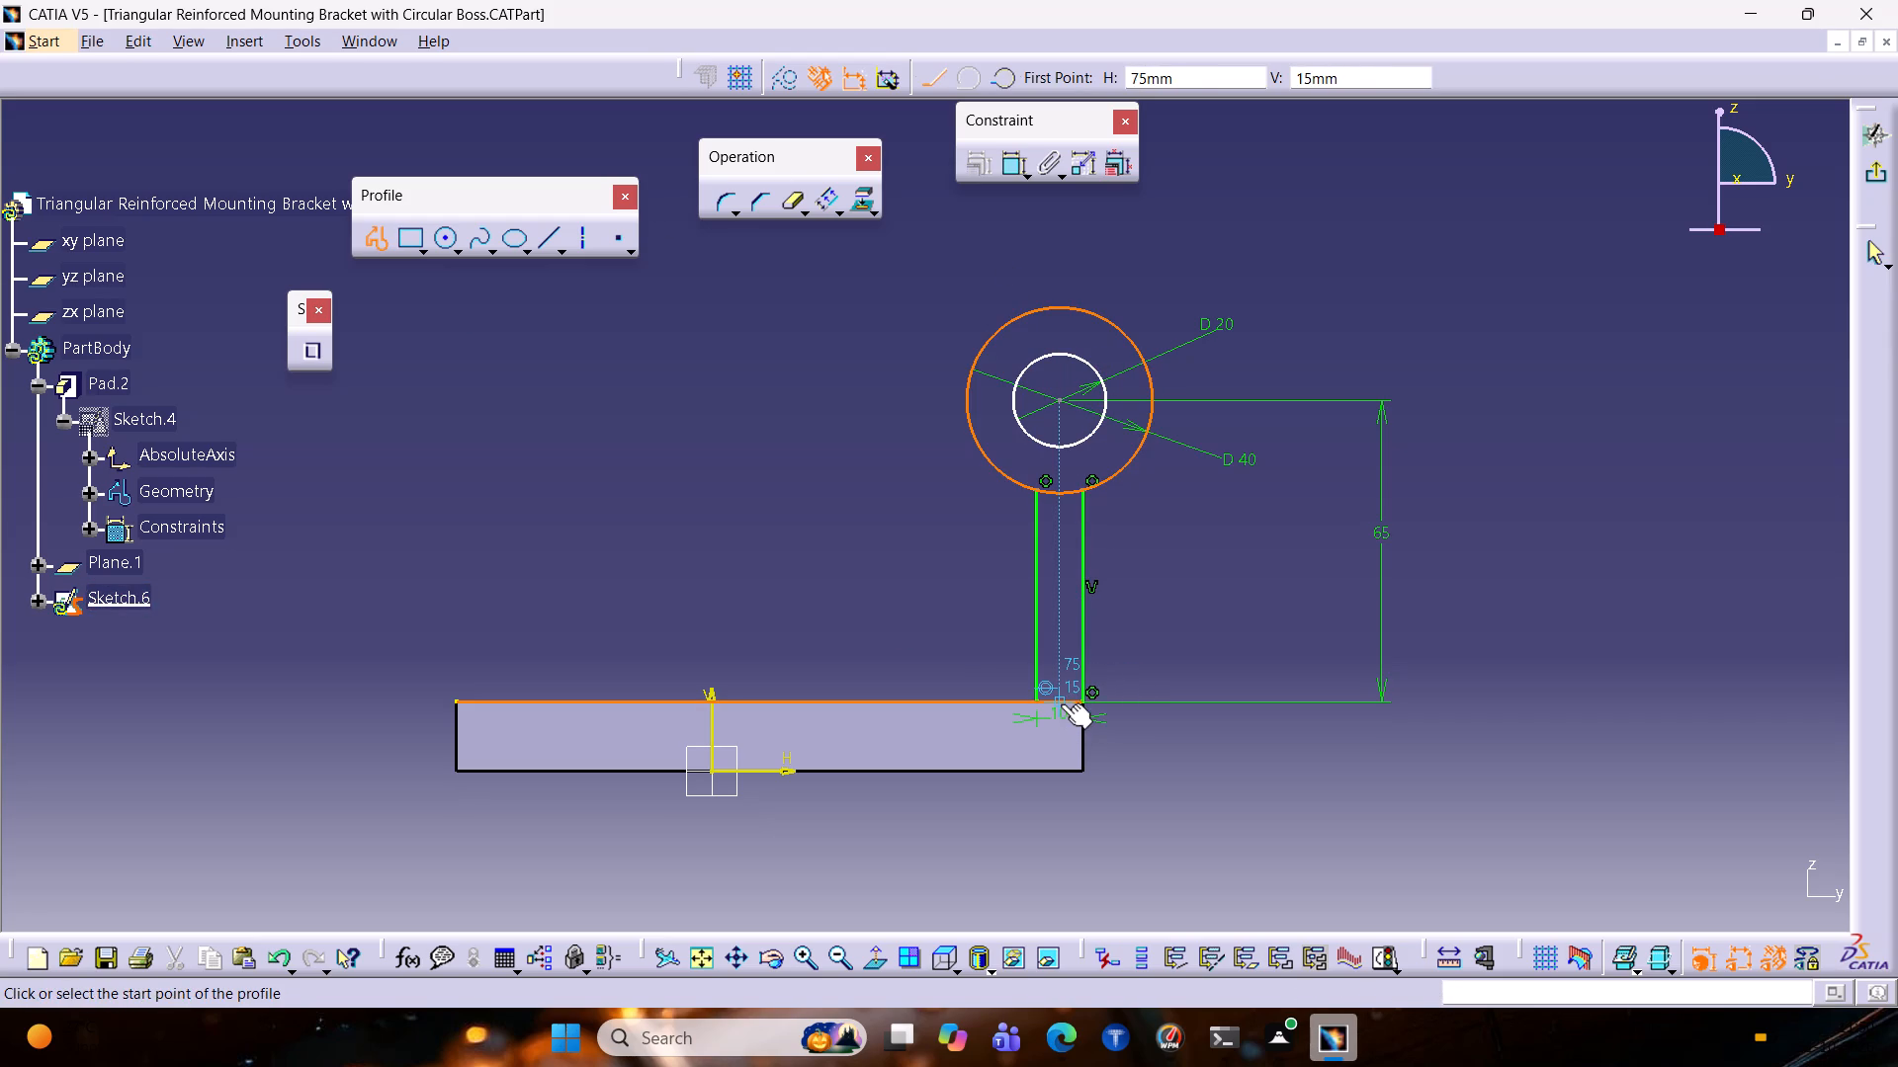
click(1059, 701)
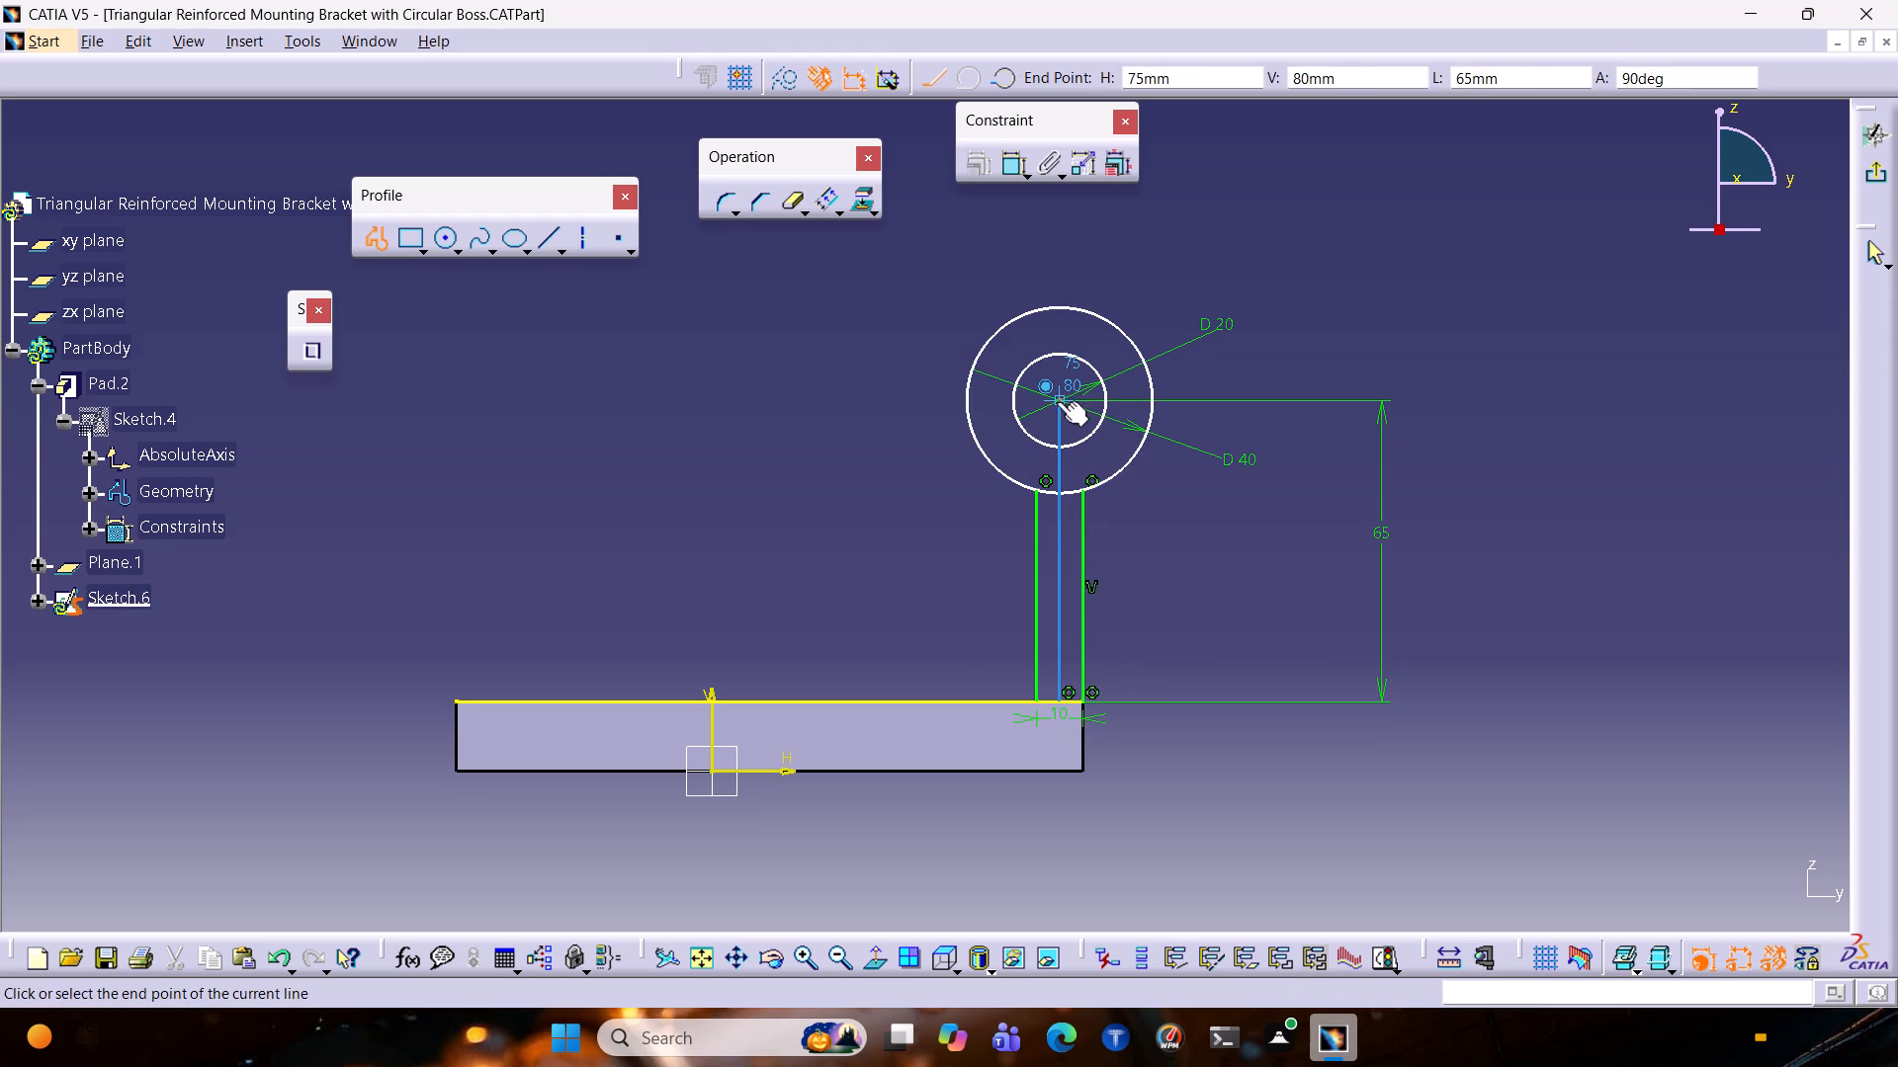
click(1057, 401)
key(Escape)
key(Escape)
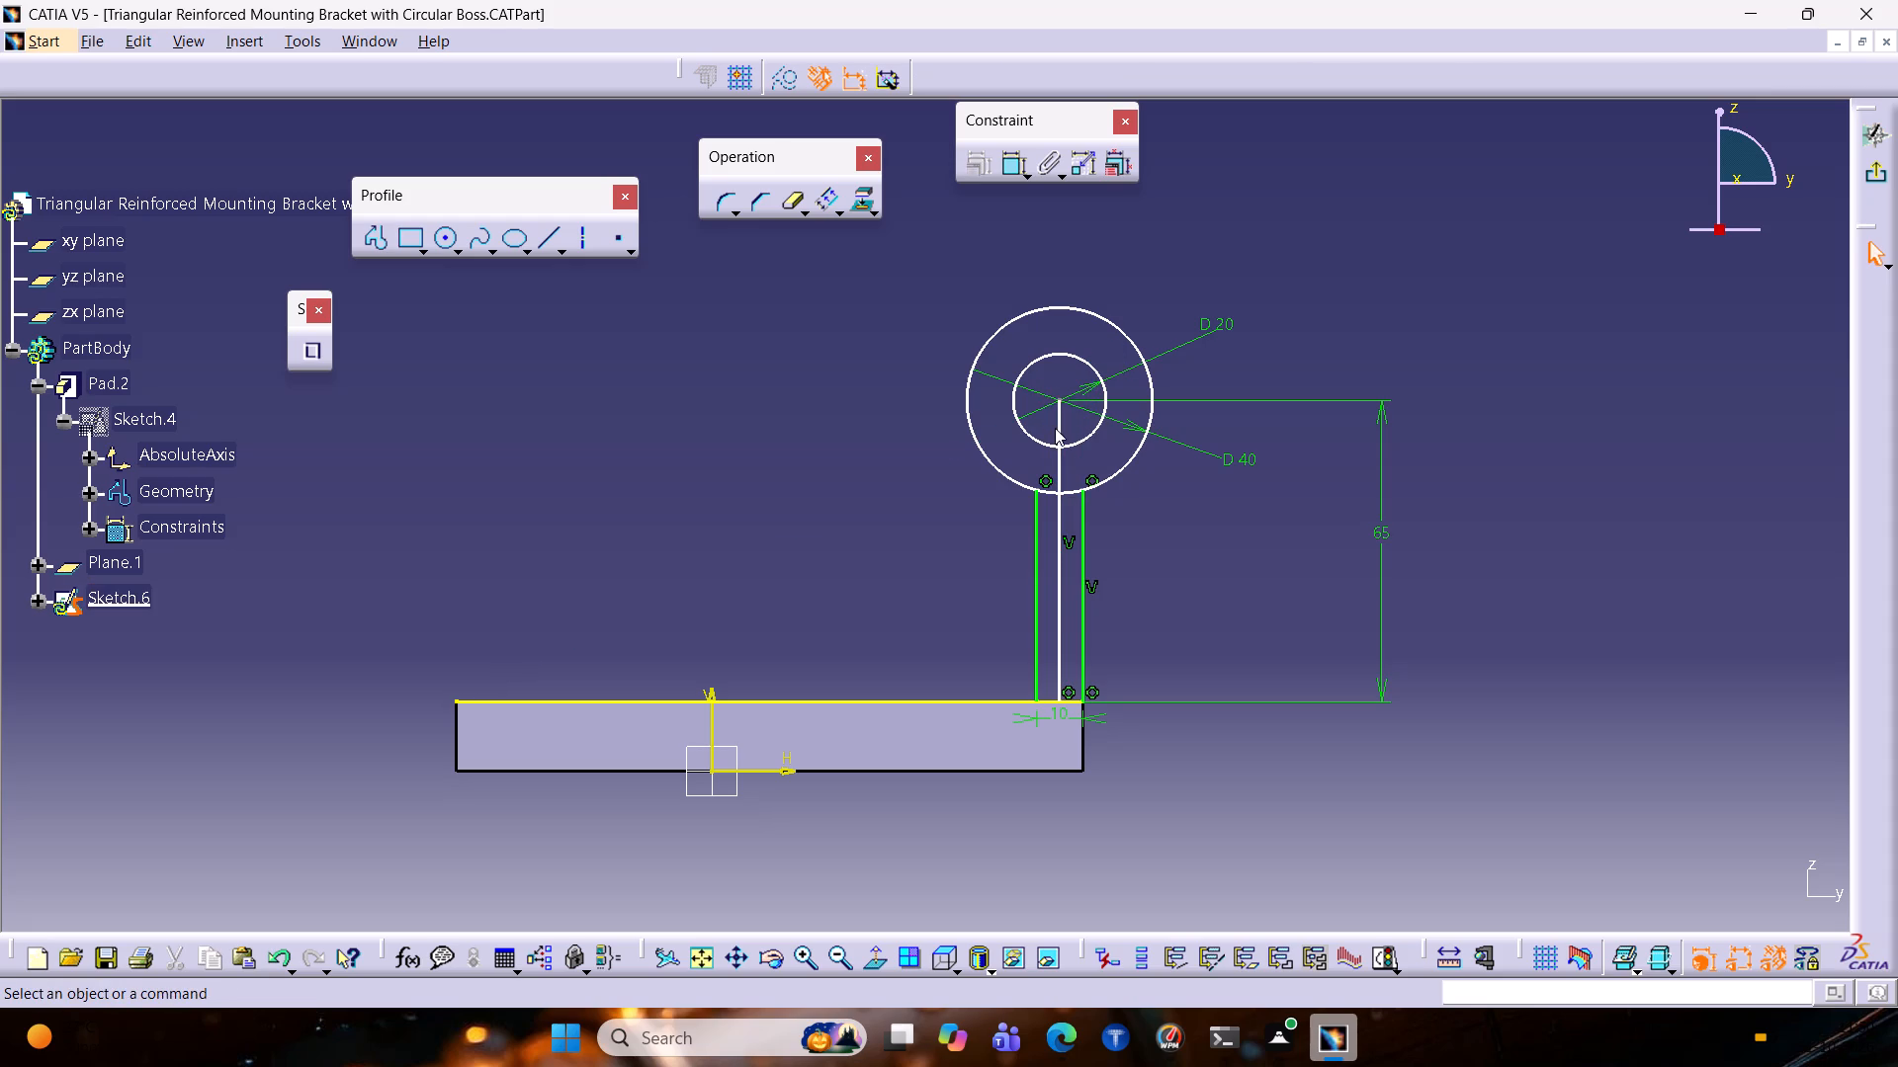
Convert the vertical line through the boss centre into a construction element.
click(1058, 426)
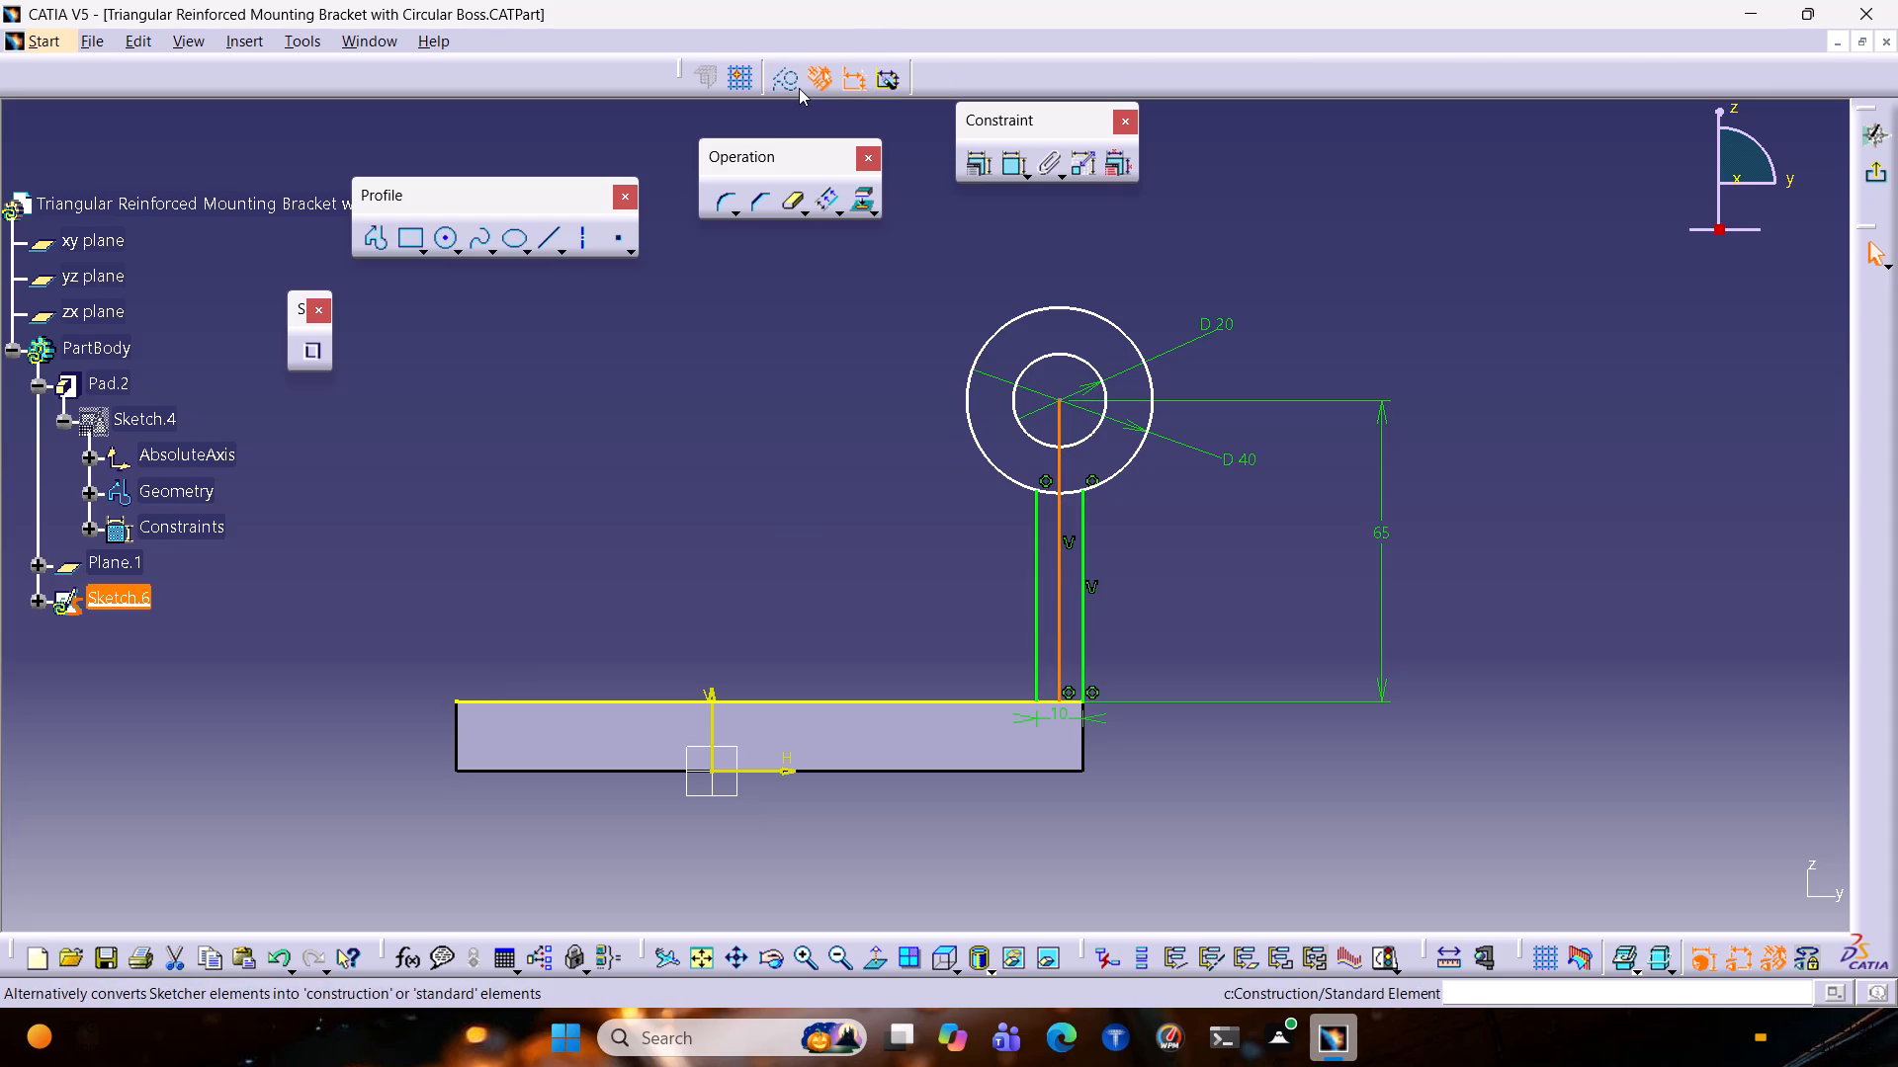
click(793, 85)
click(1331, 475)
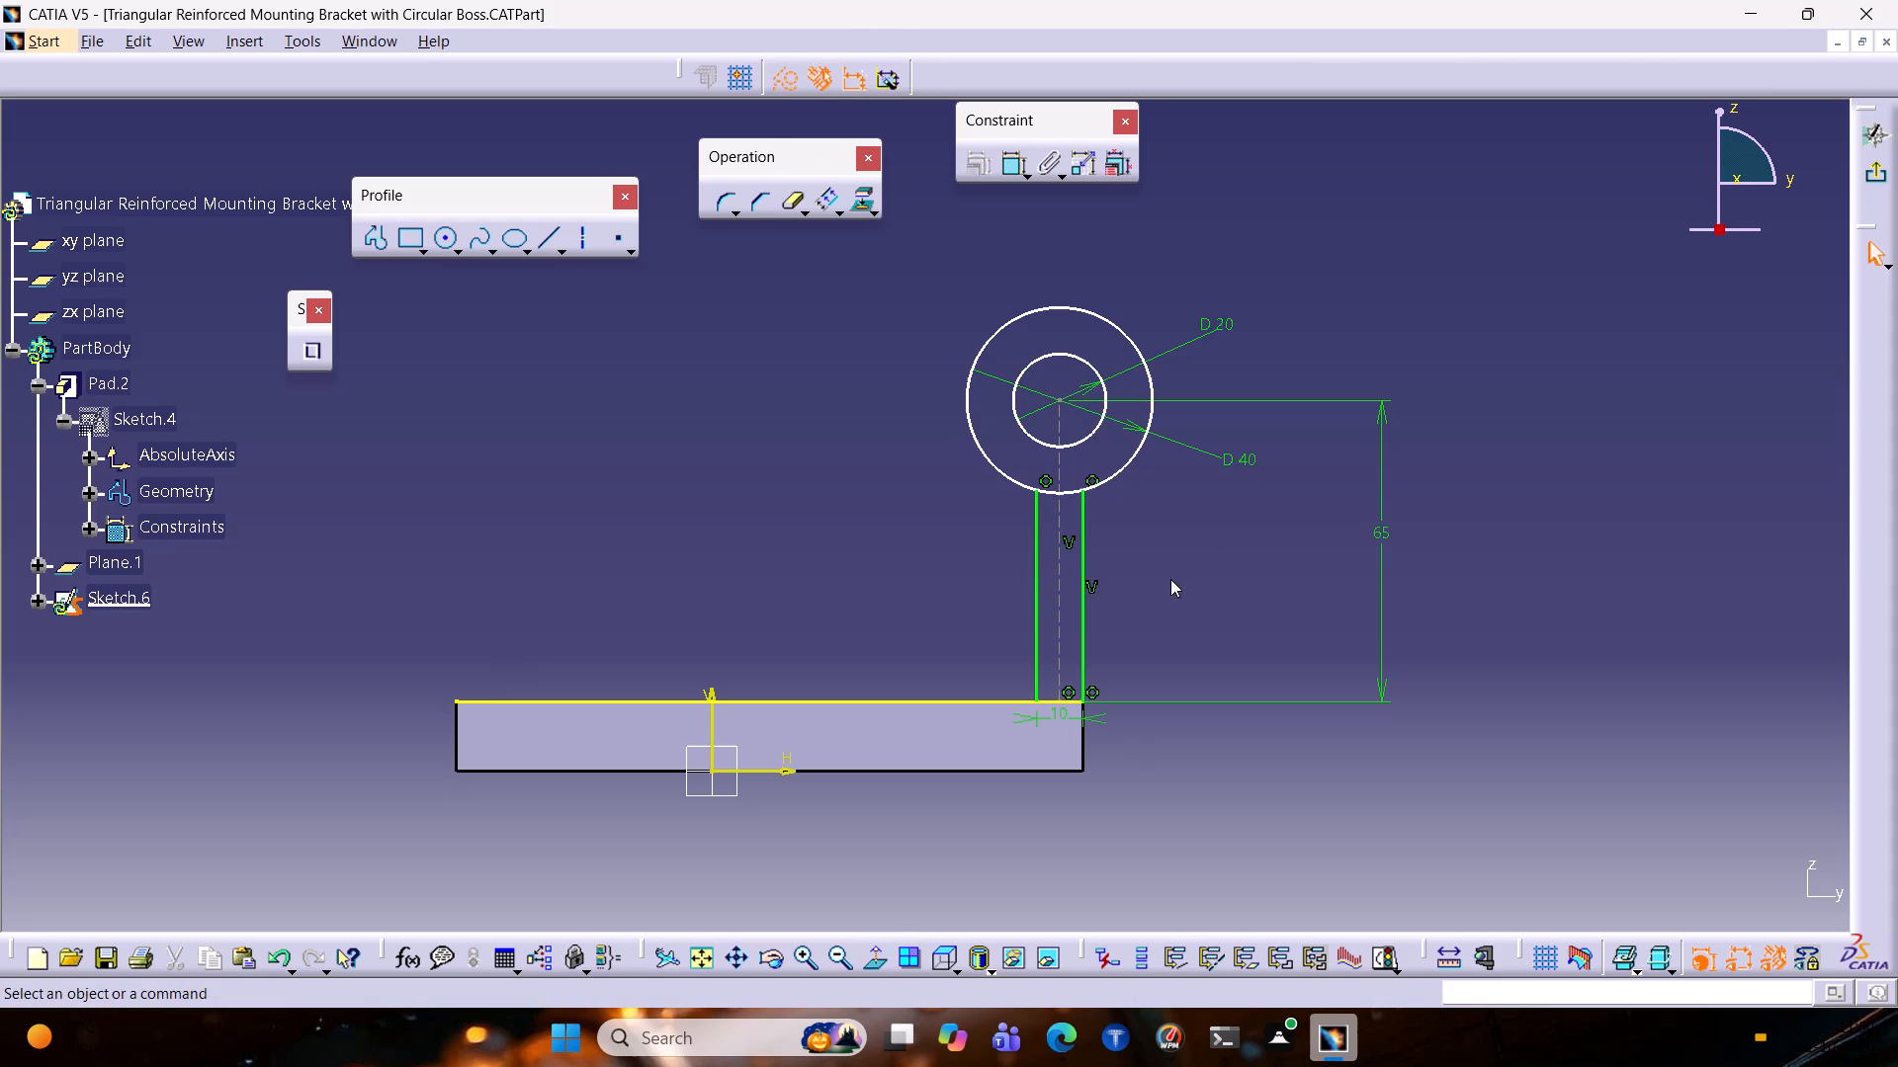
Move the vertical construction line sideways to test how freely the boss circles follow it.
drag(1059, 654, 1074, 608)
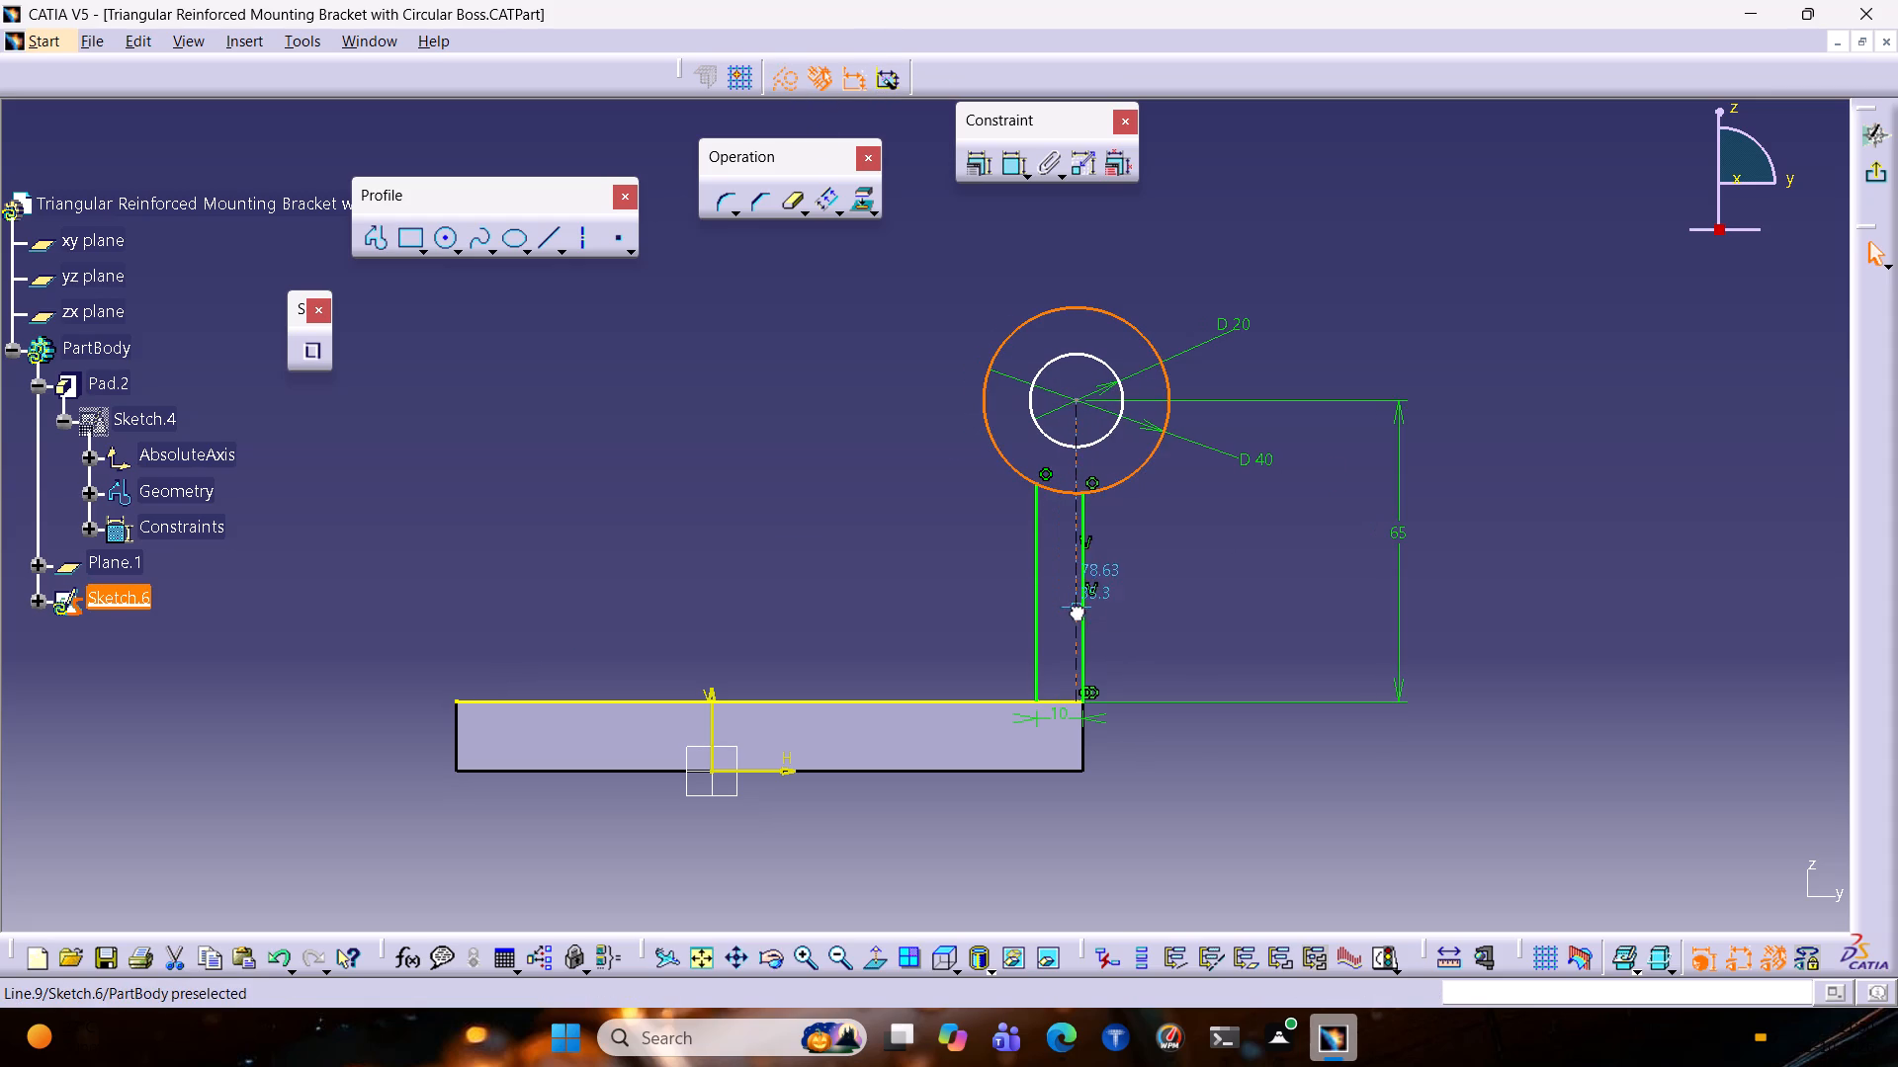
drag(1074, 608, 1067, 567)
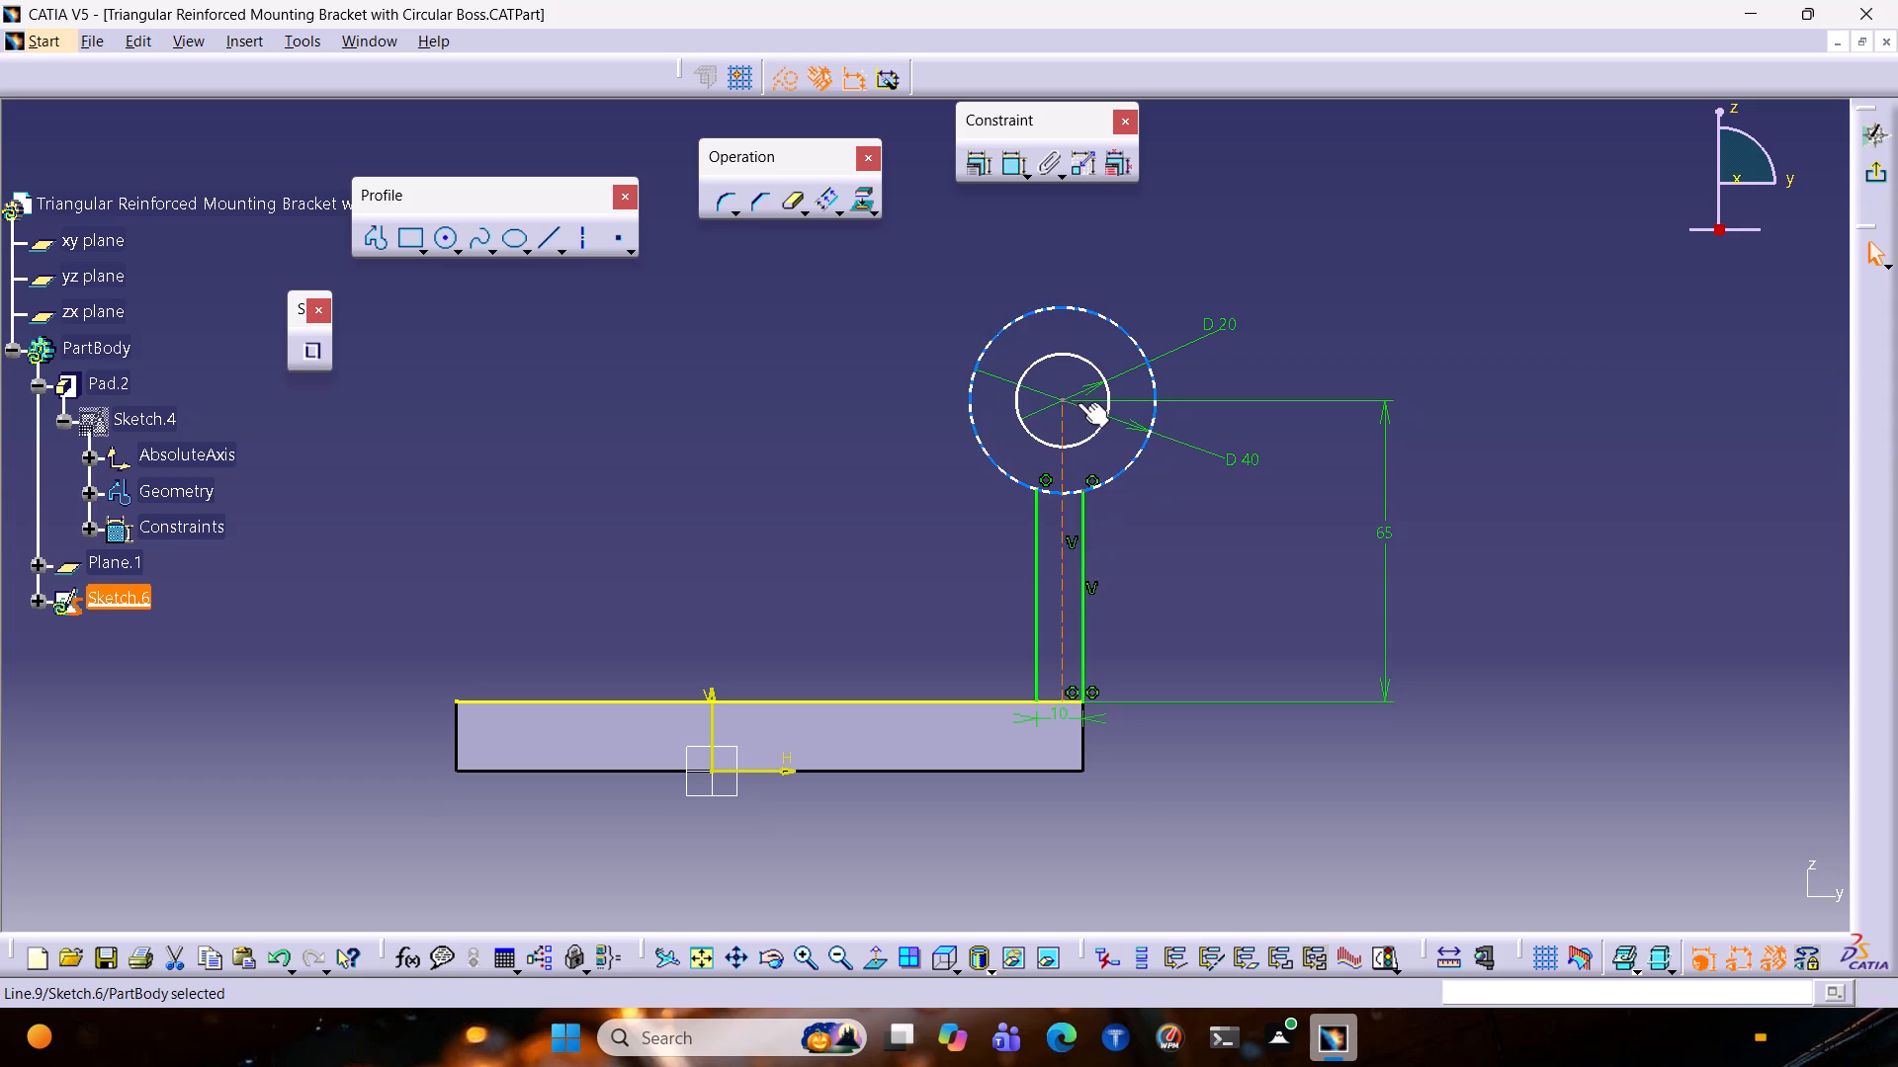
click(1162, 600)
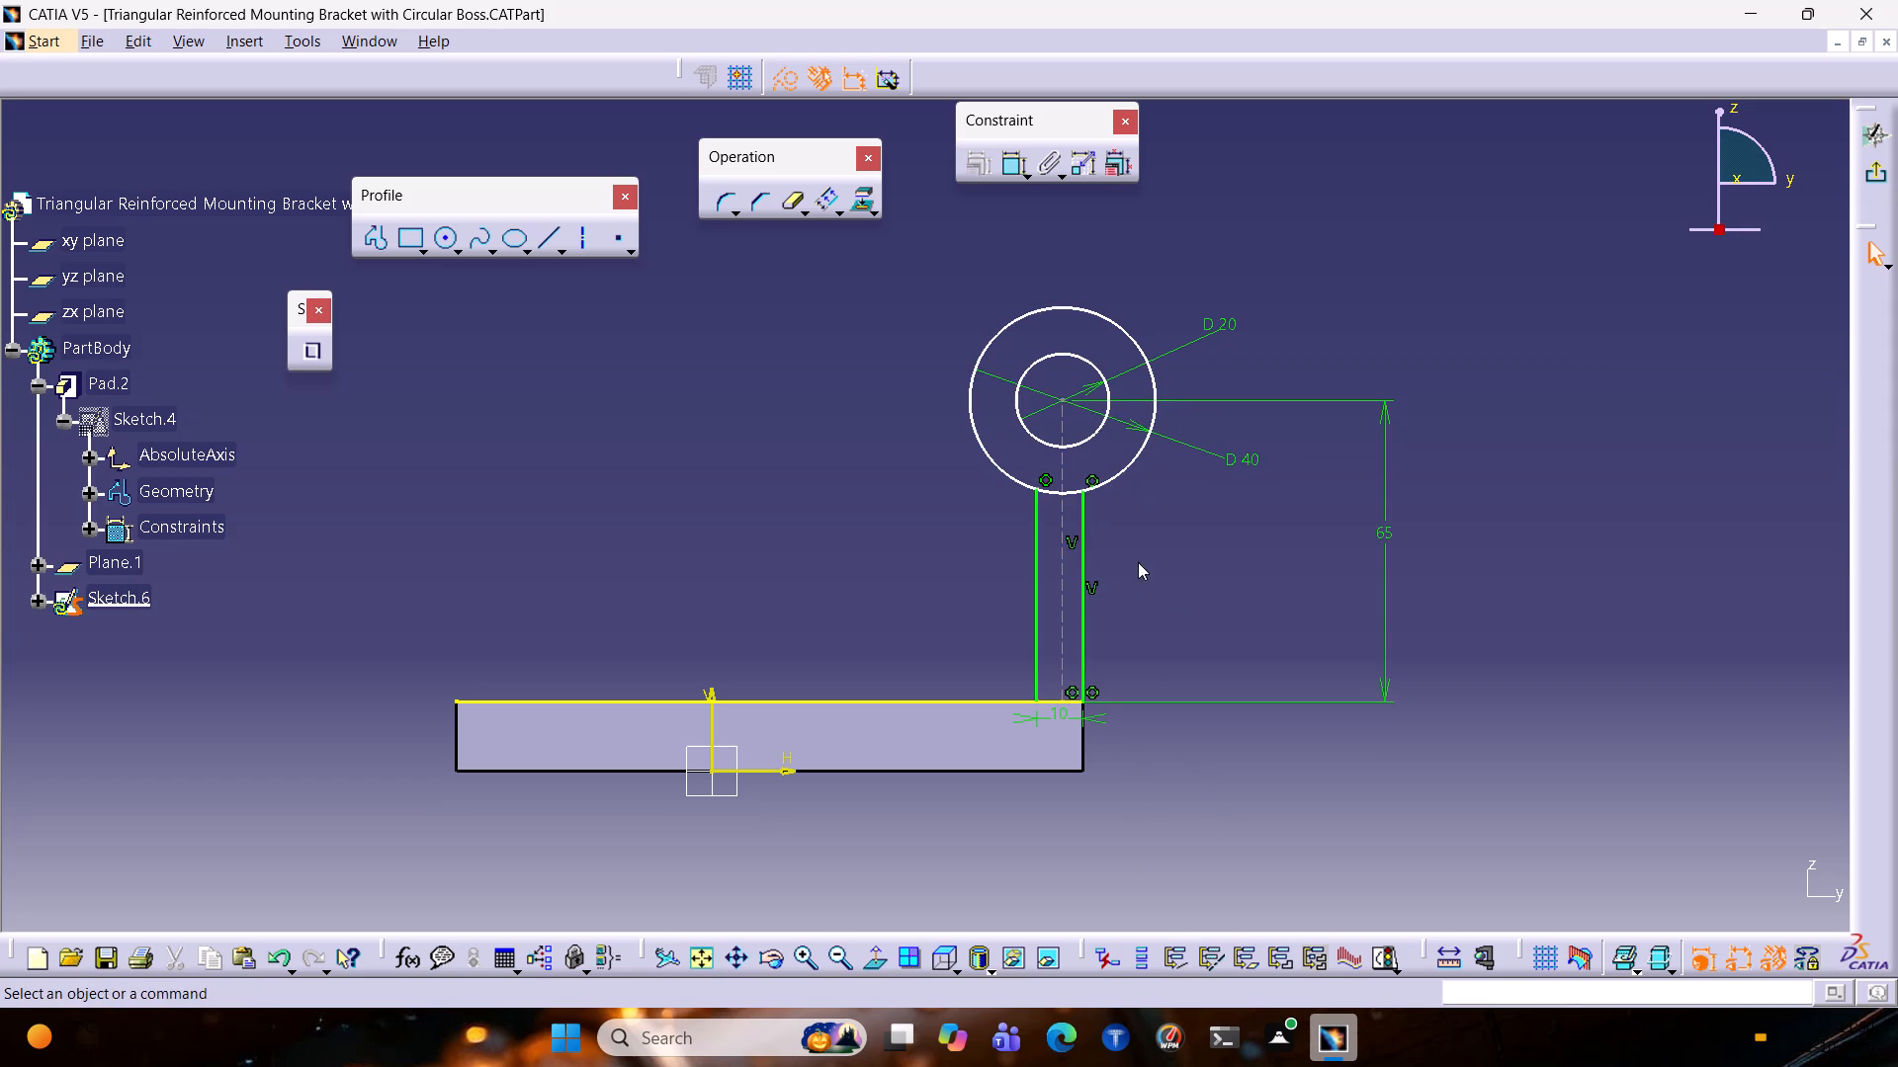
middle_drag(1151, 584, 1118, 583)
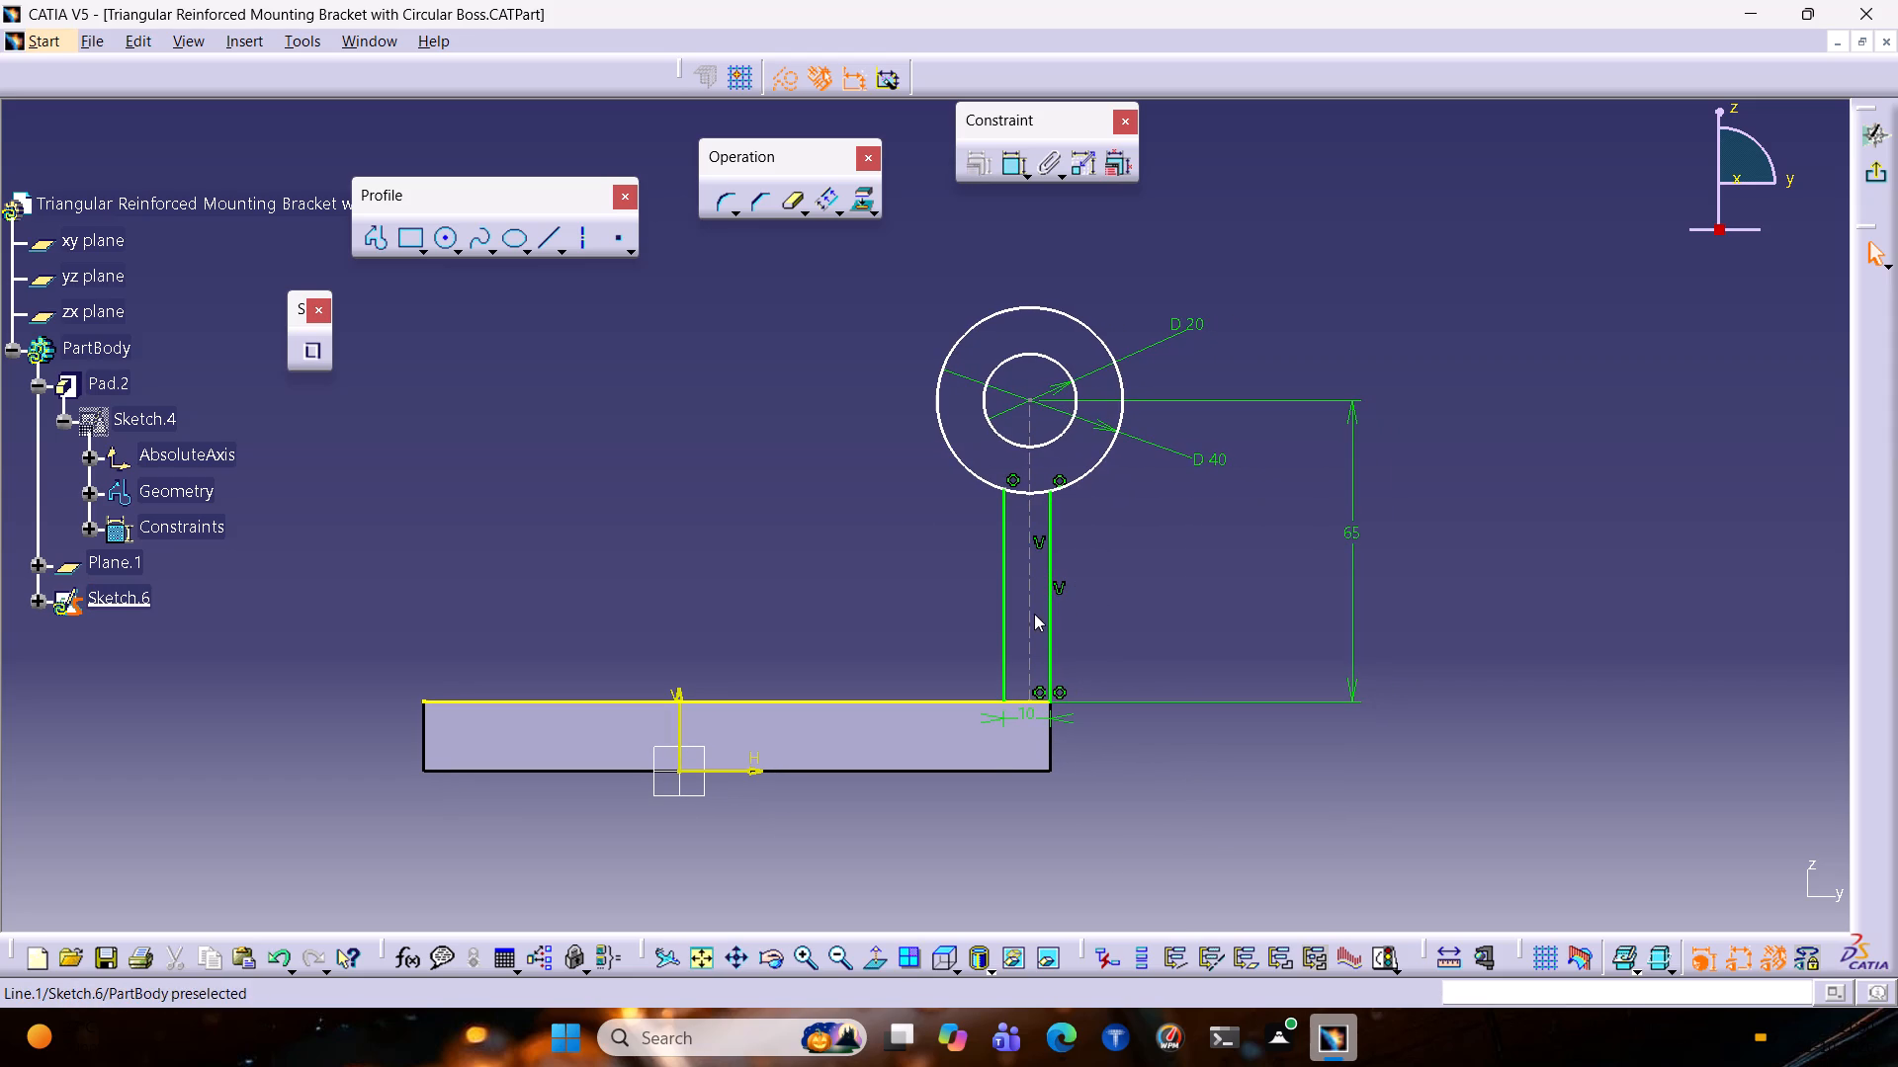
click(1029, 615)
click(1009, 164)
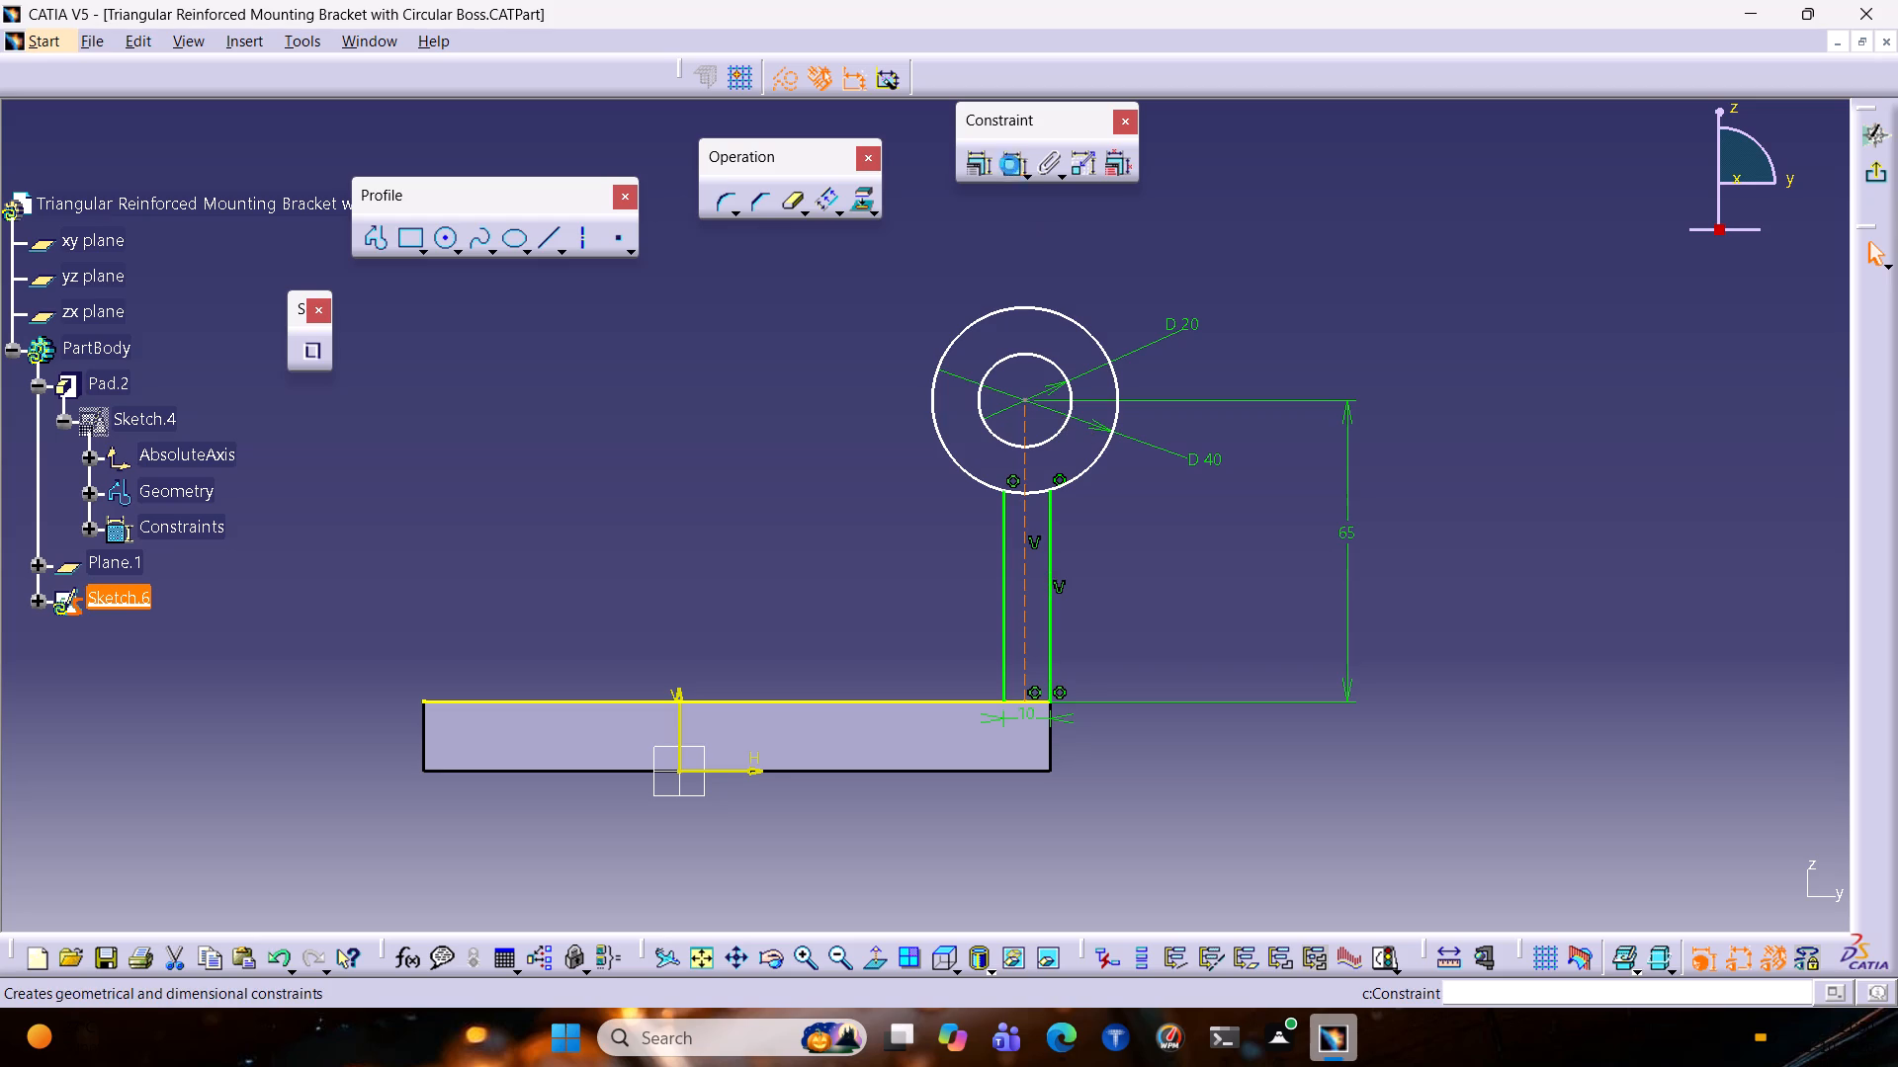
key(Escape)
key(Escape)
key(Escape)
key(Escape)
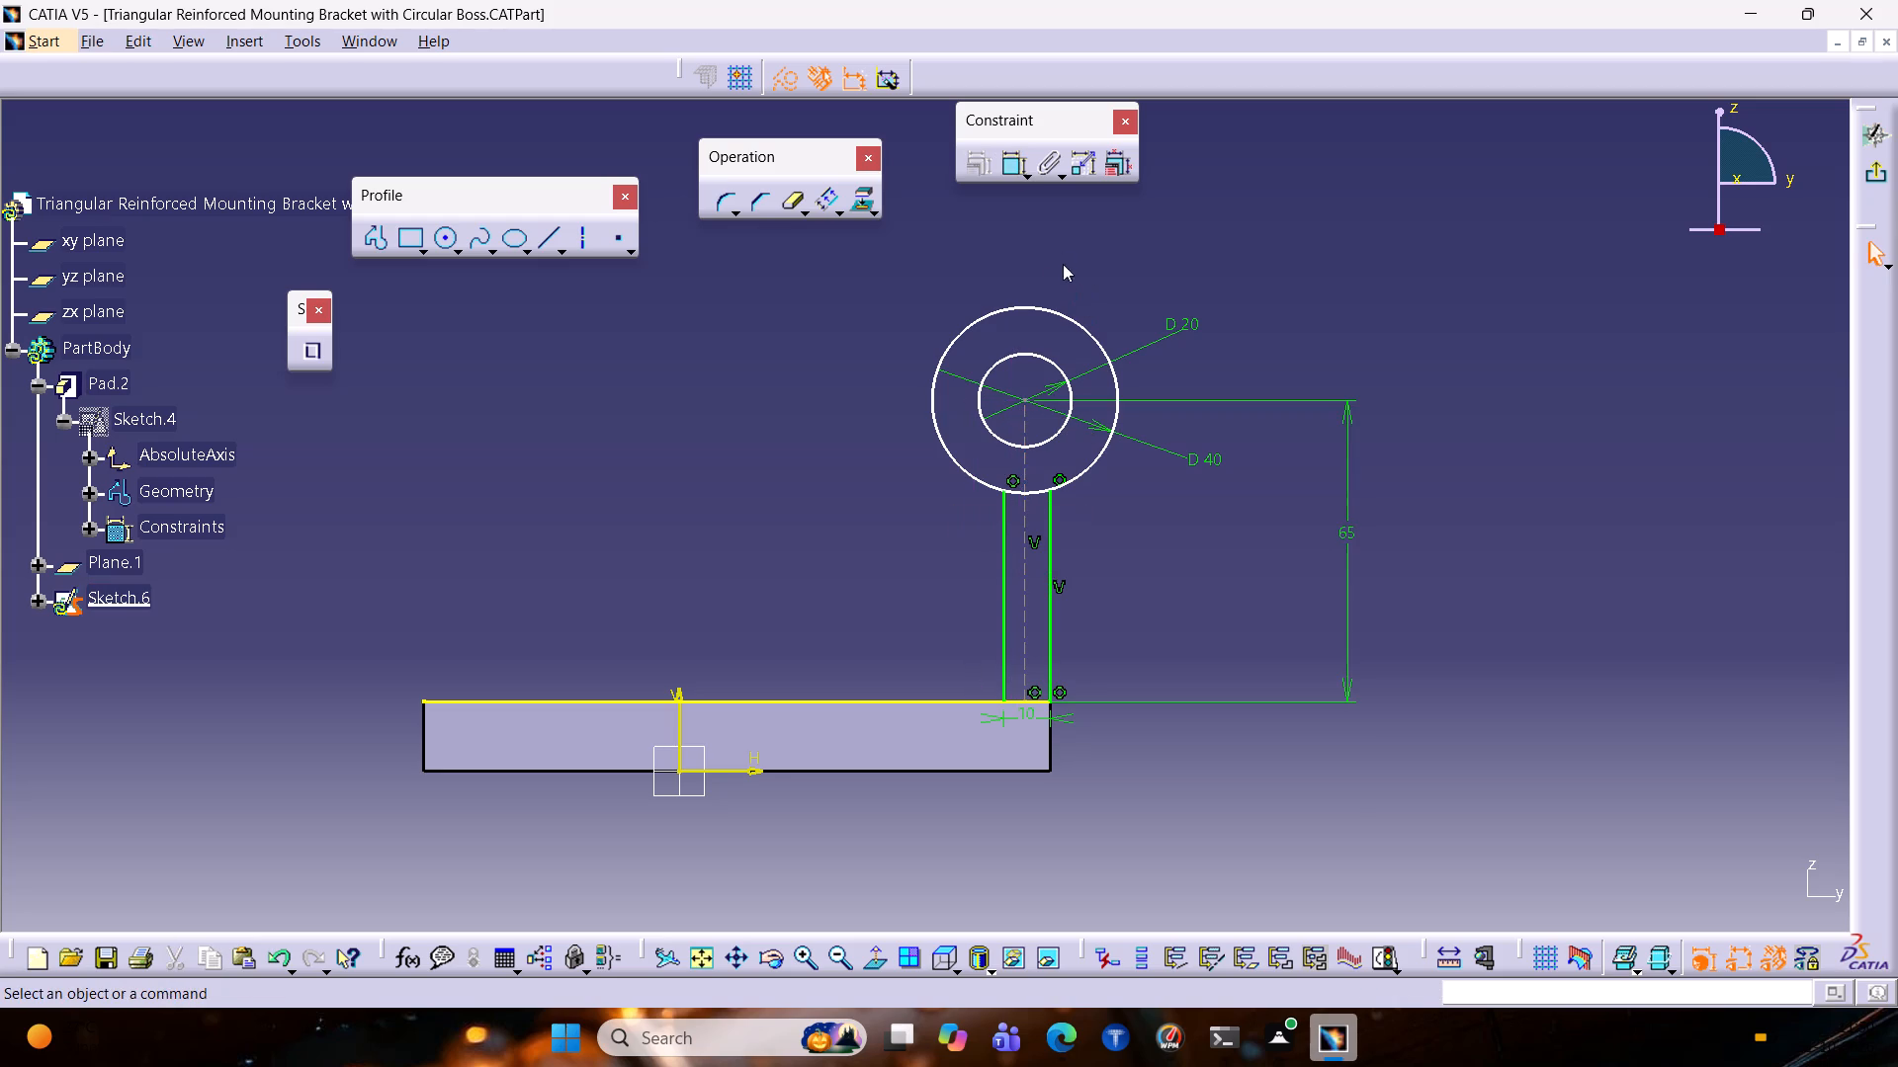
Constrain the vertical construction line to a distance of 5 mm from the outer vertical web line.
click(1011, 161)
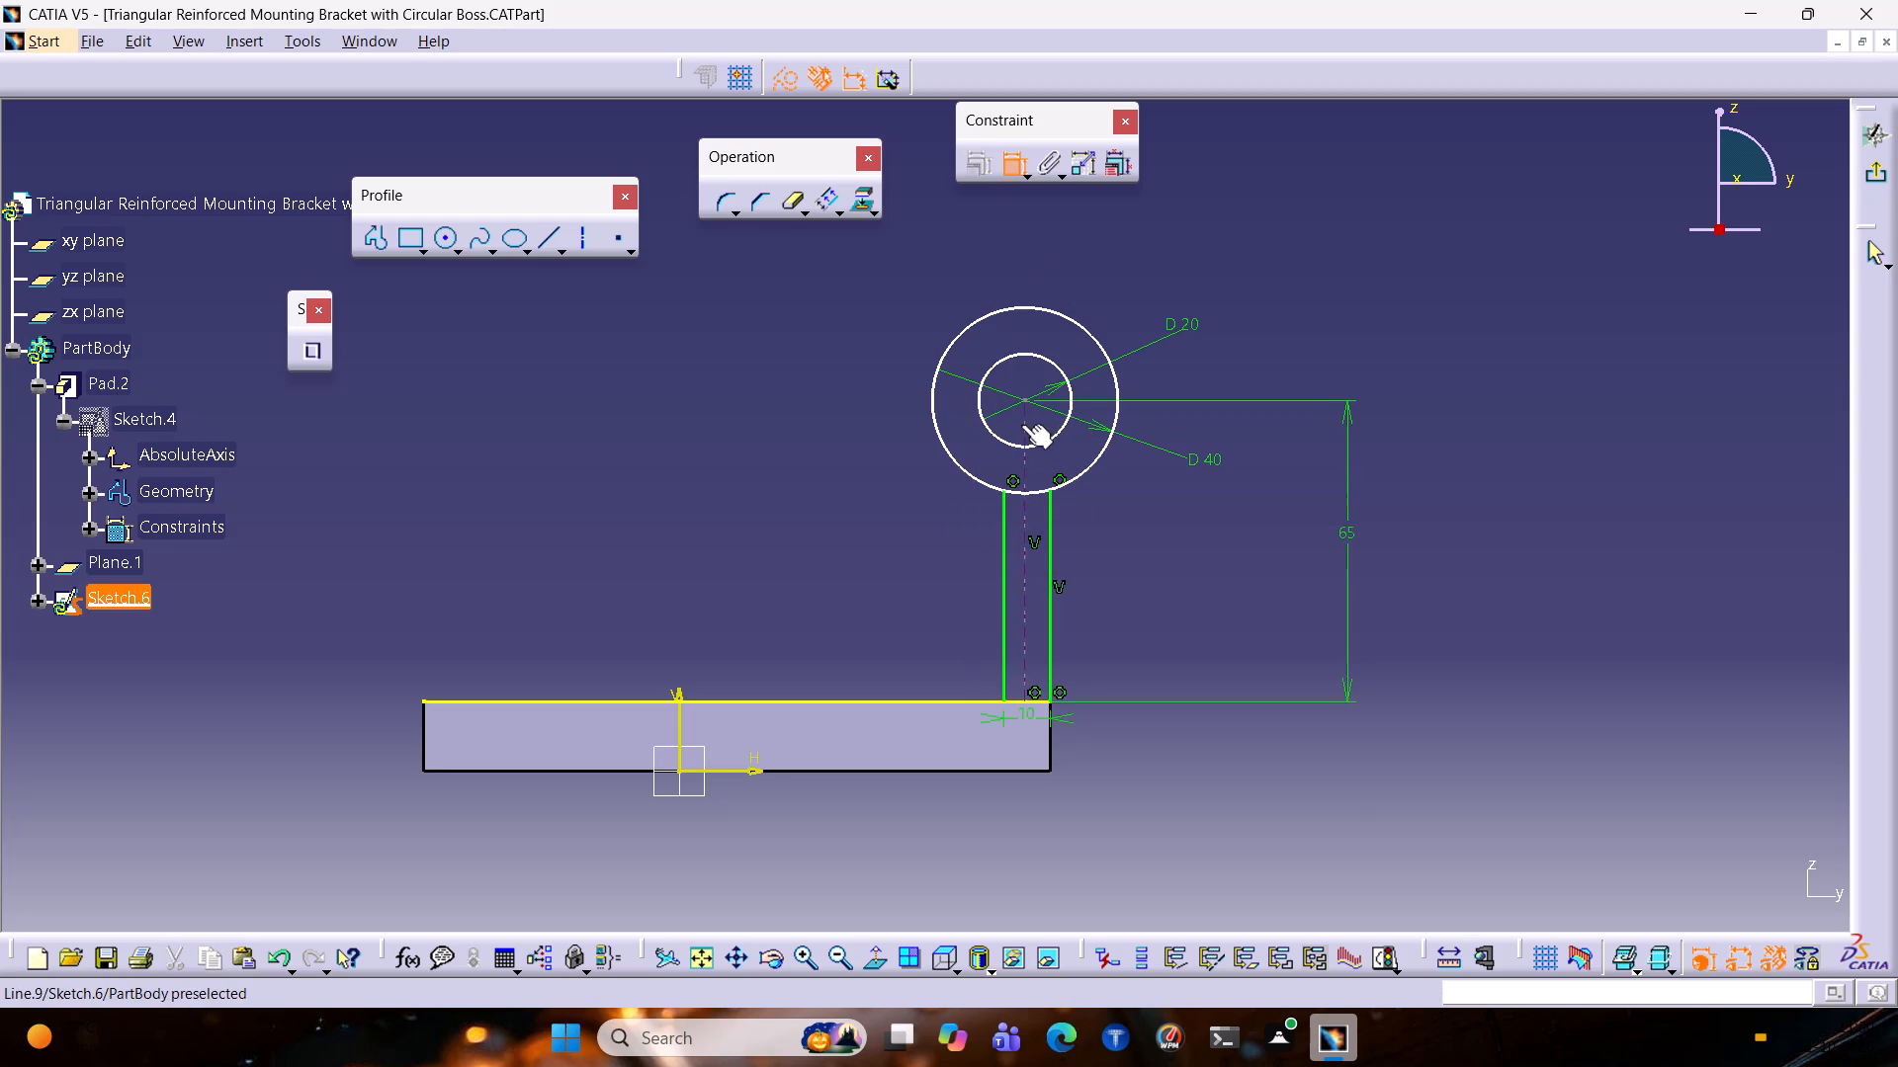
click(1021, 424)
click(1051, 512)
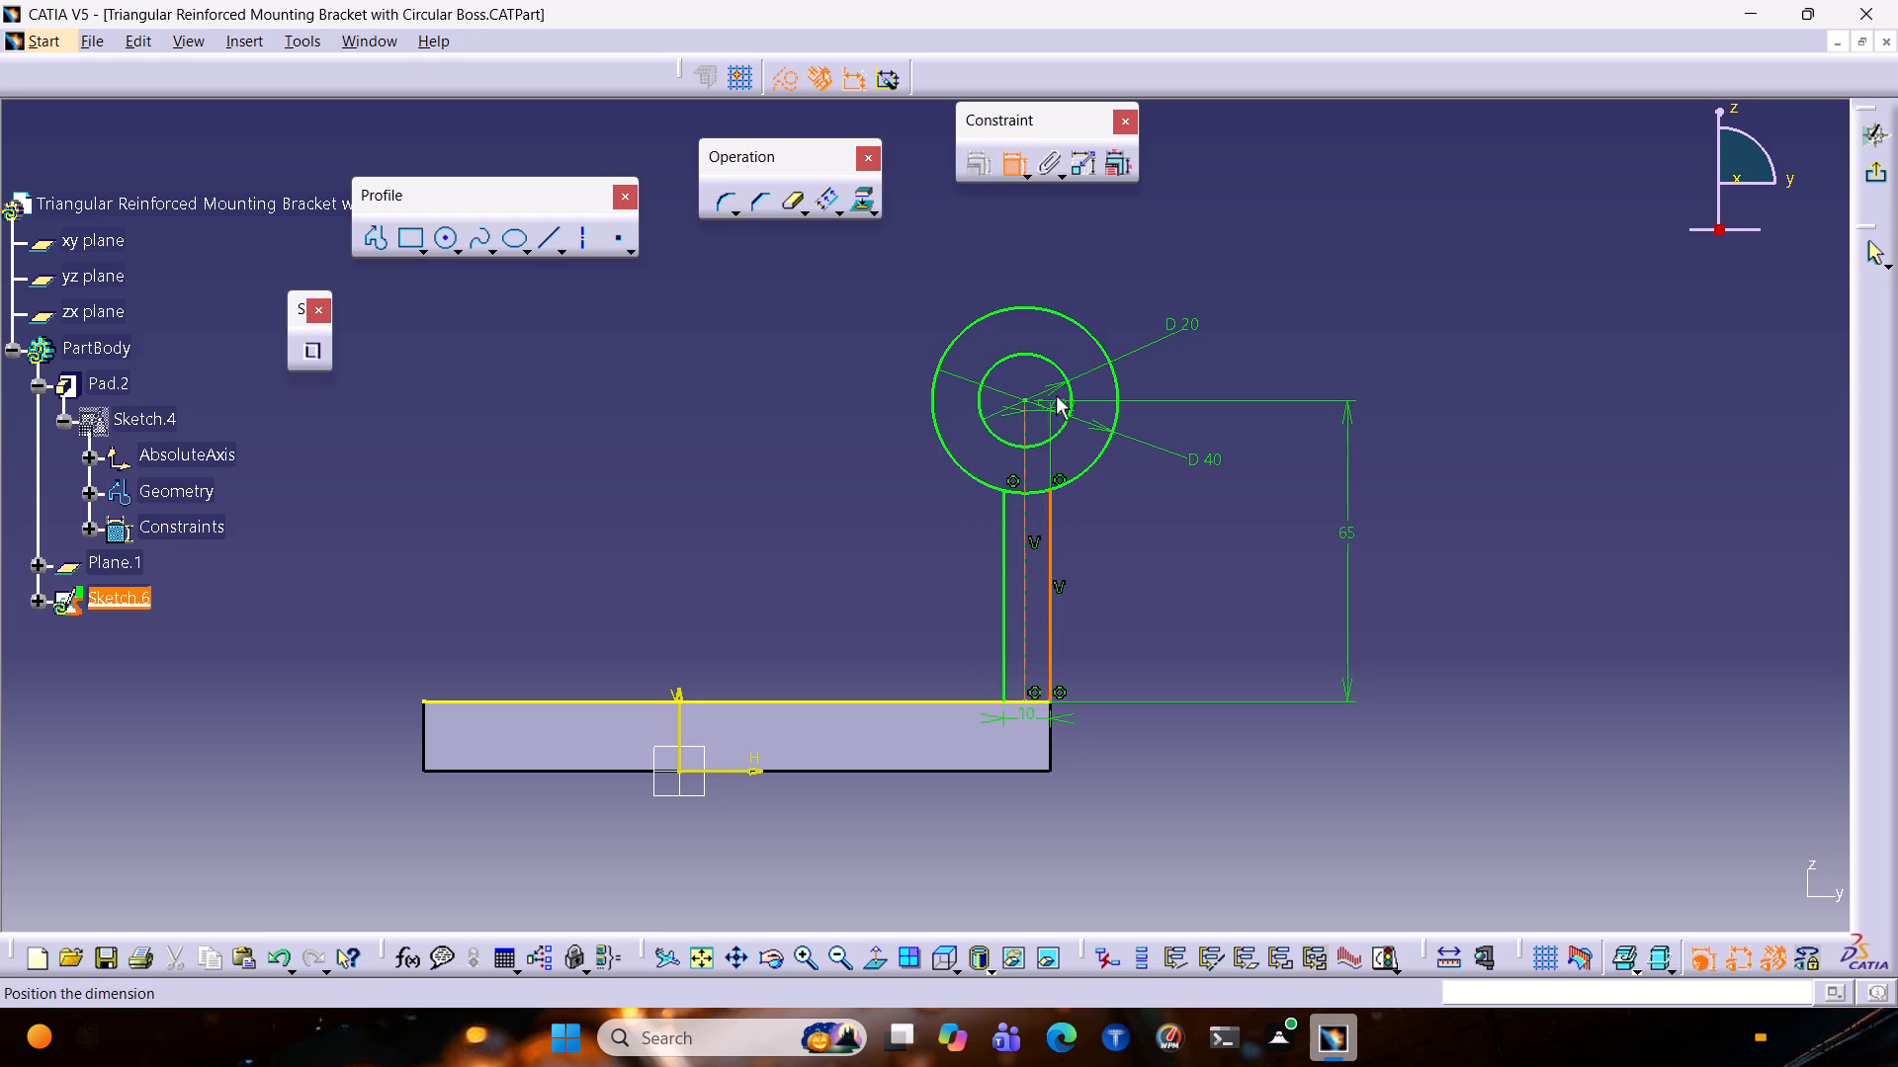
click(1050, 264)
double_click(1045, 260)
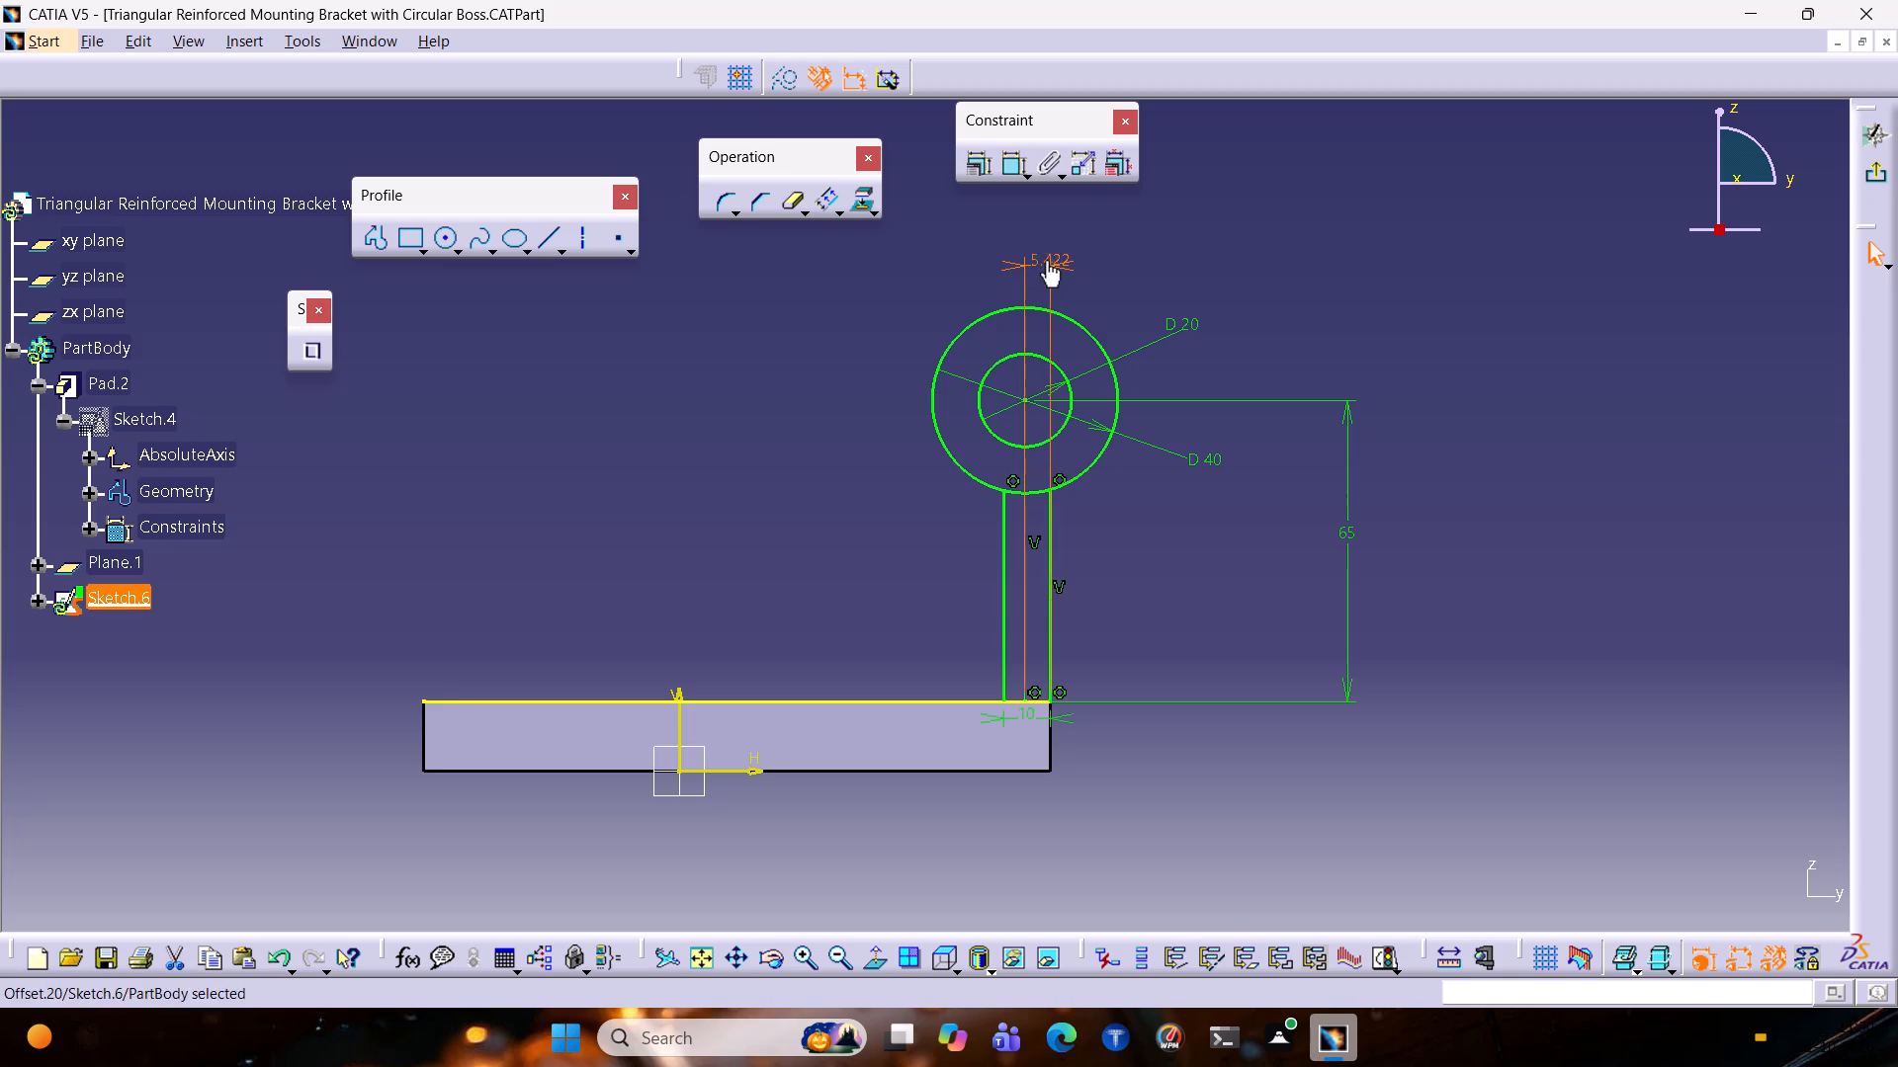
key(5)
key(Return)
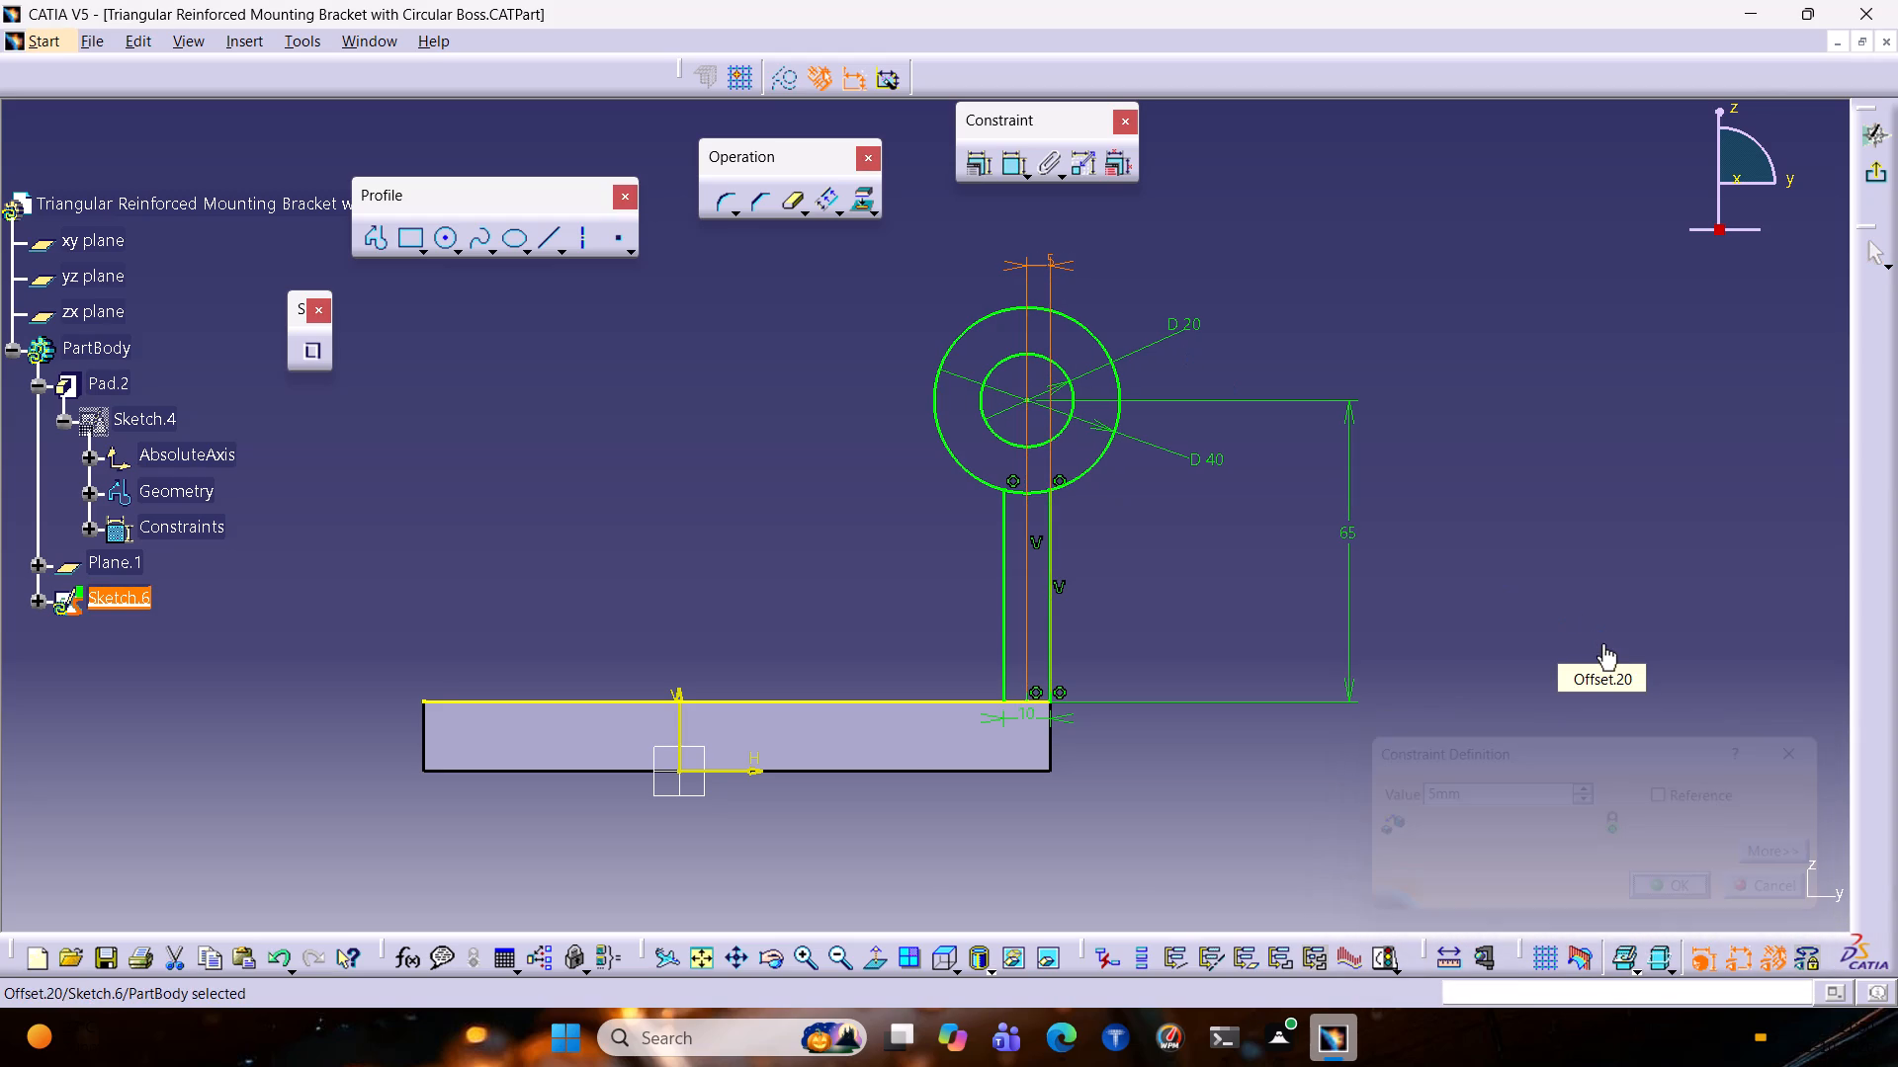
click(1212, 631)
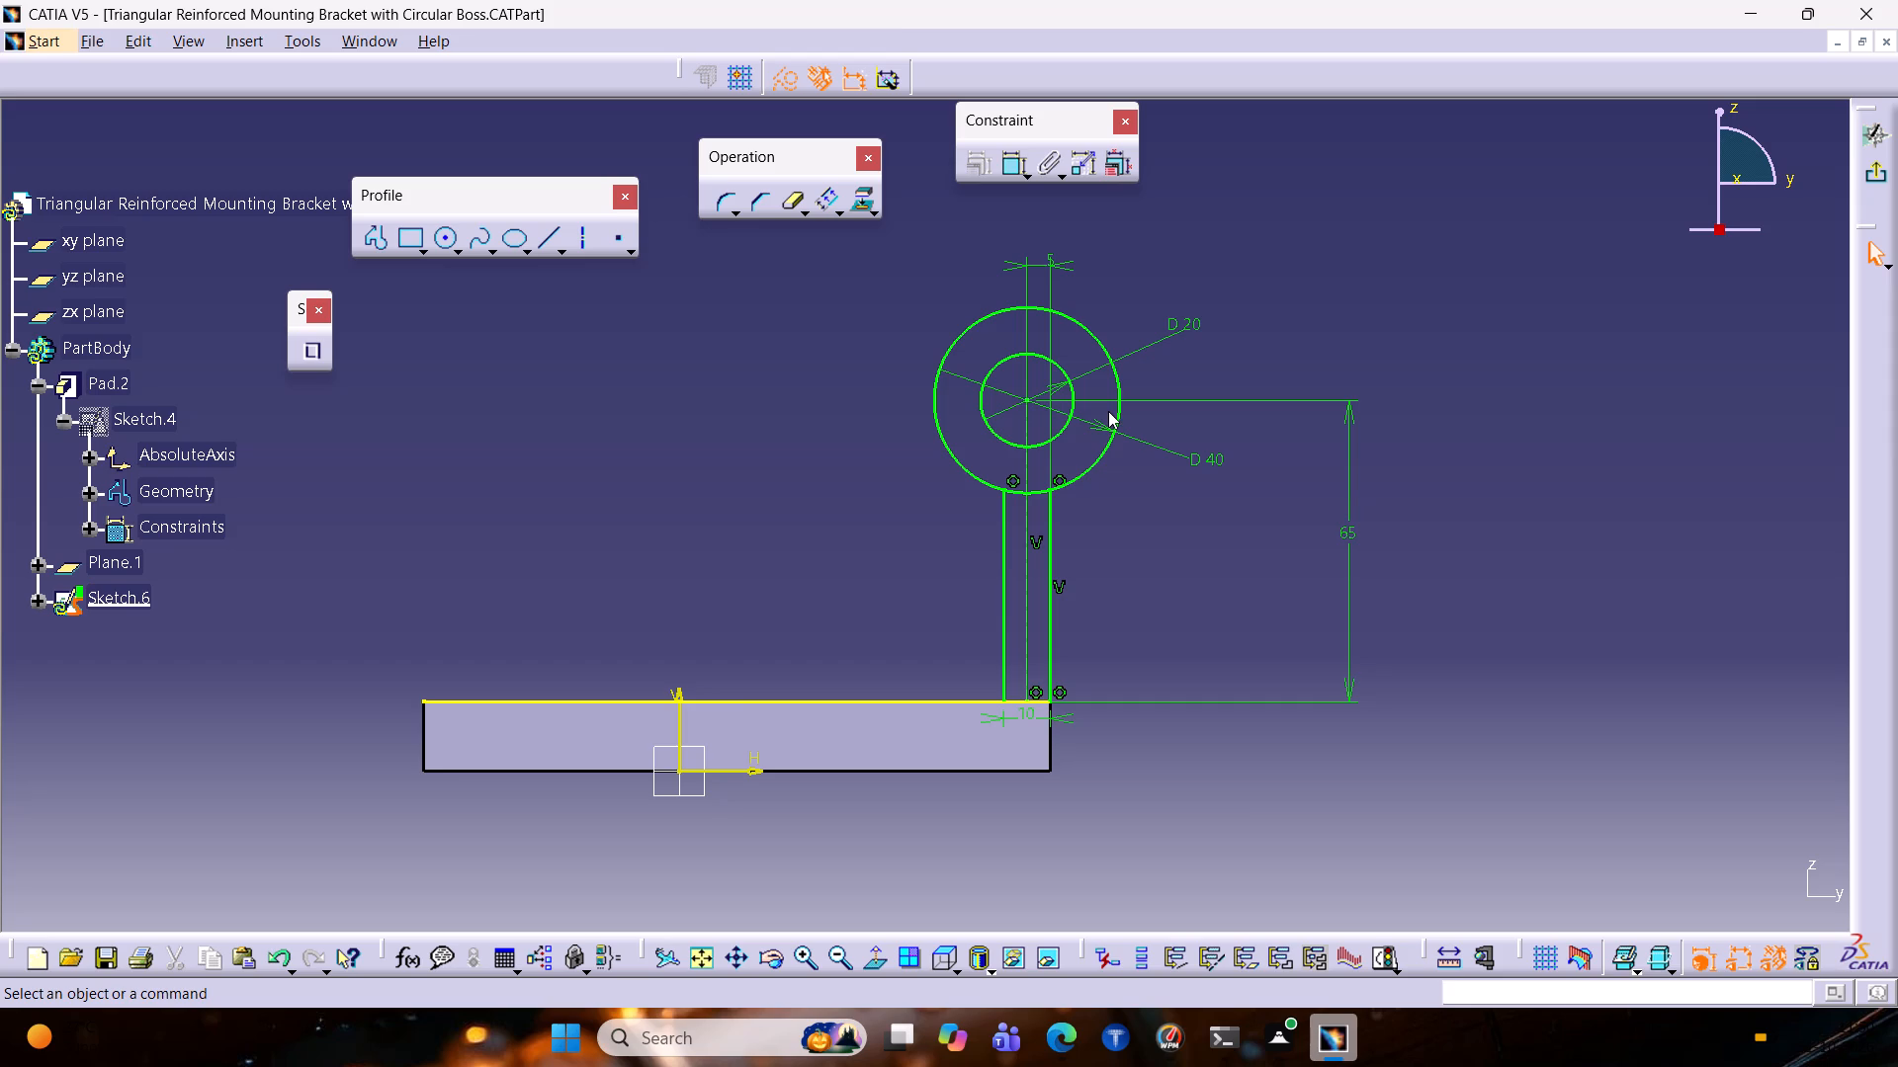
Quick Trim the projected top edge of the base plate, between its far end and the web.
click(792, 195)
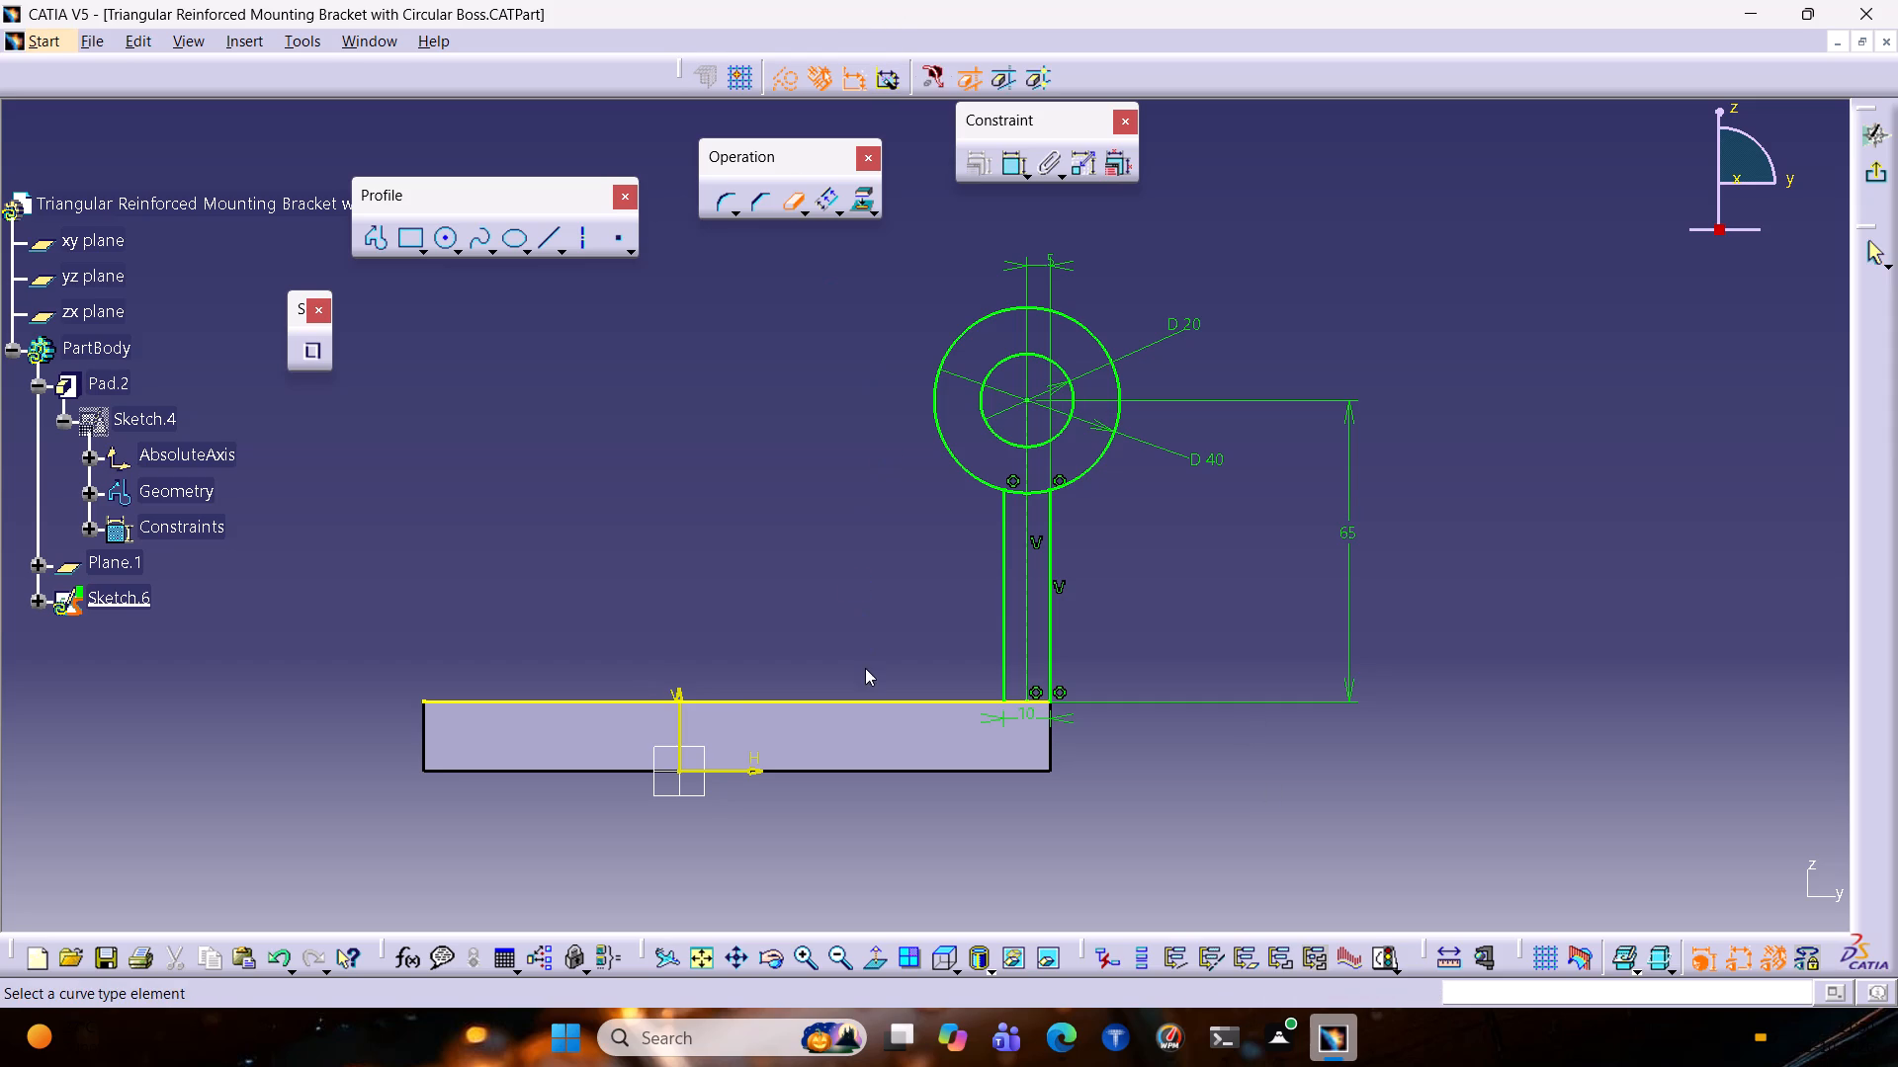
click(868, 702)
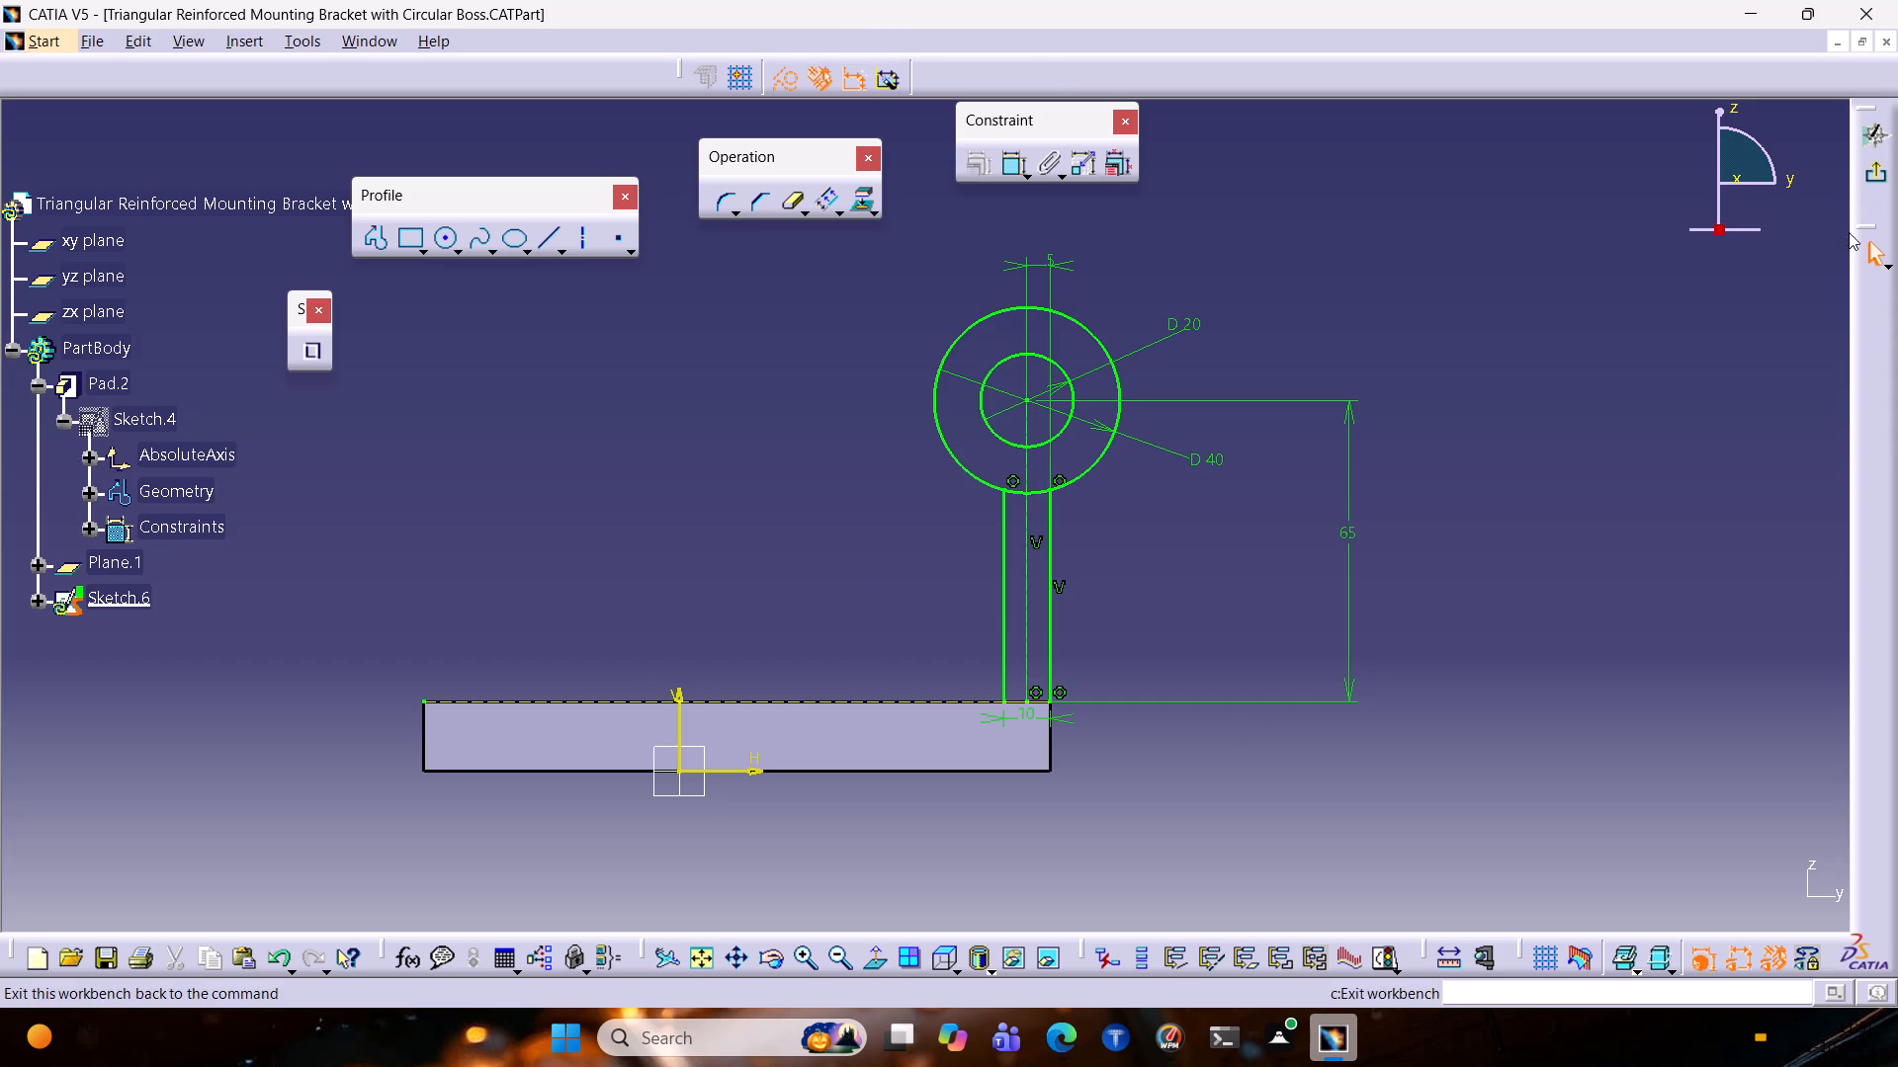
key(Escape)
key(Escape)
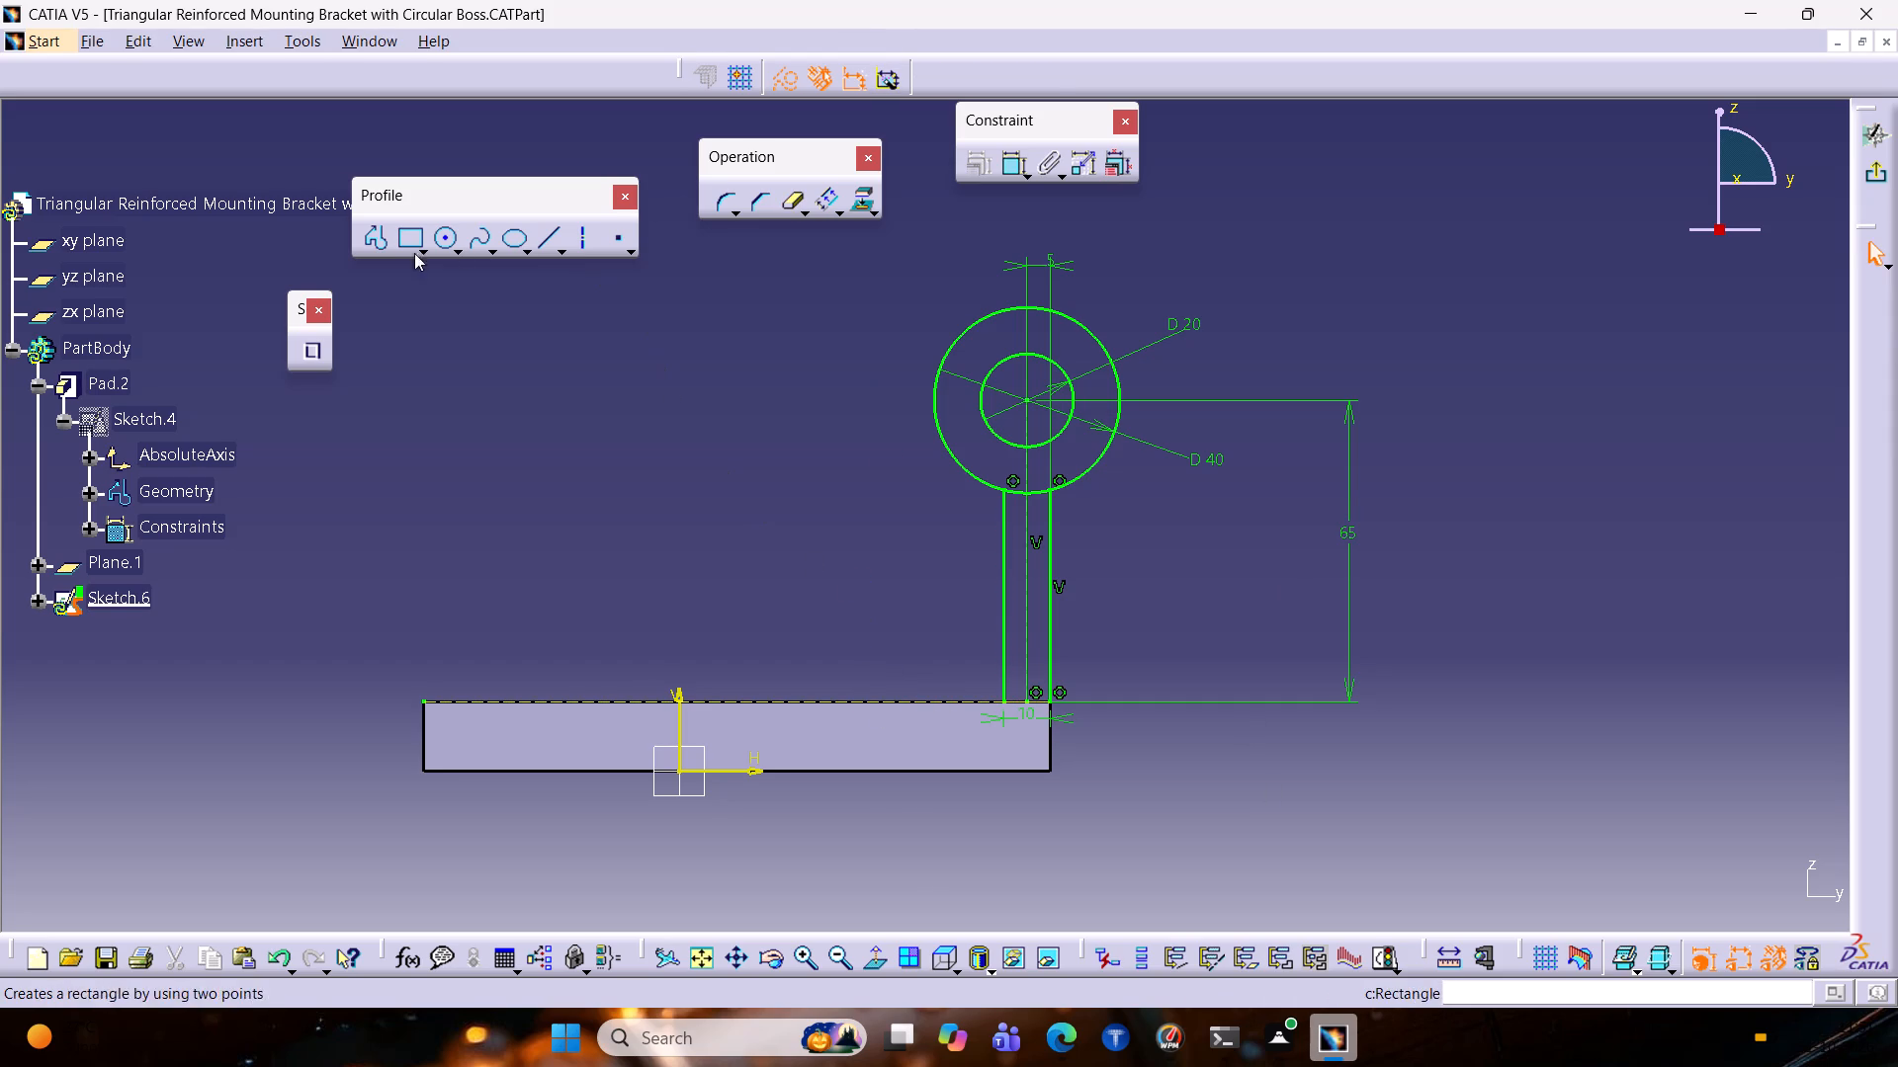
Close the web's lower end with a horizontal profile line between the two vertical web lines and convert it to a standard element.
click(374, 248)
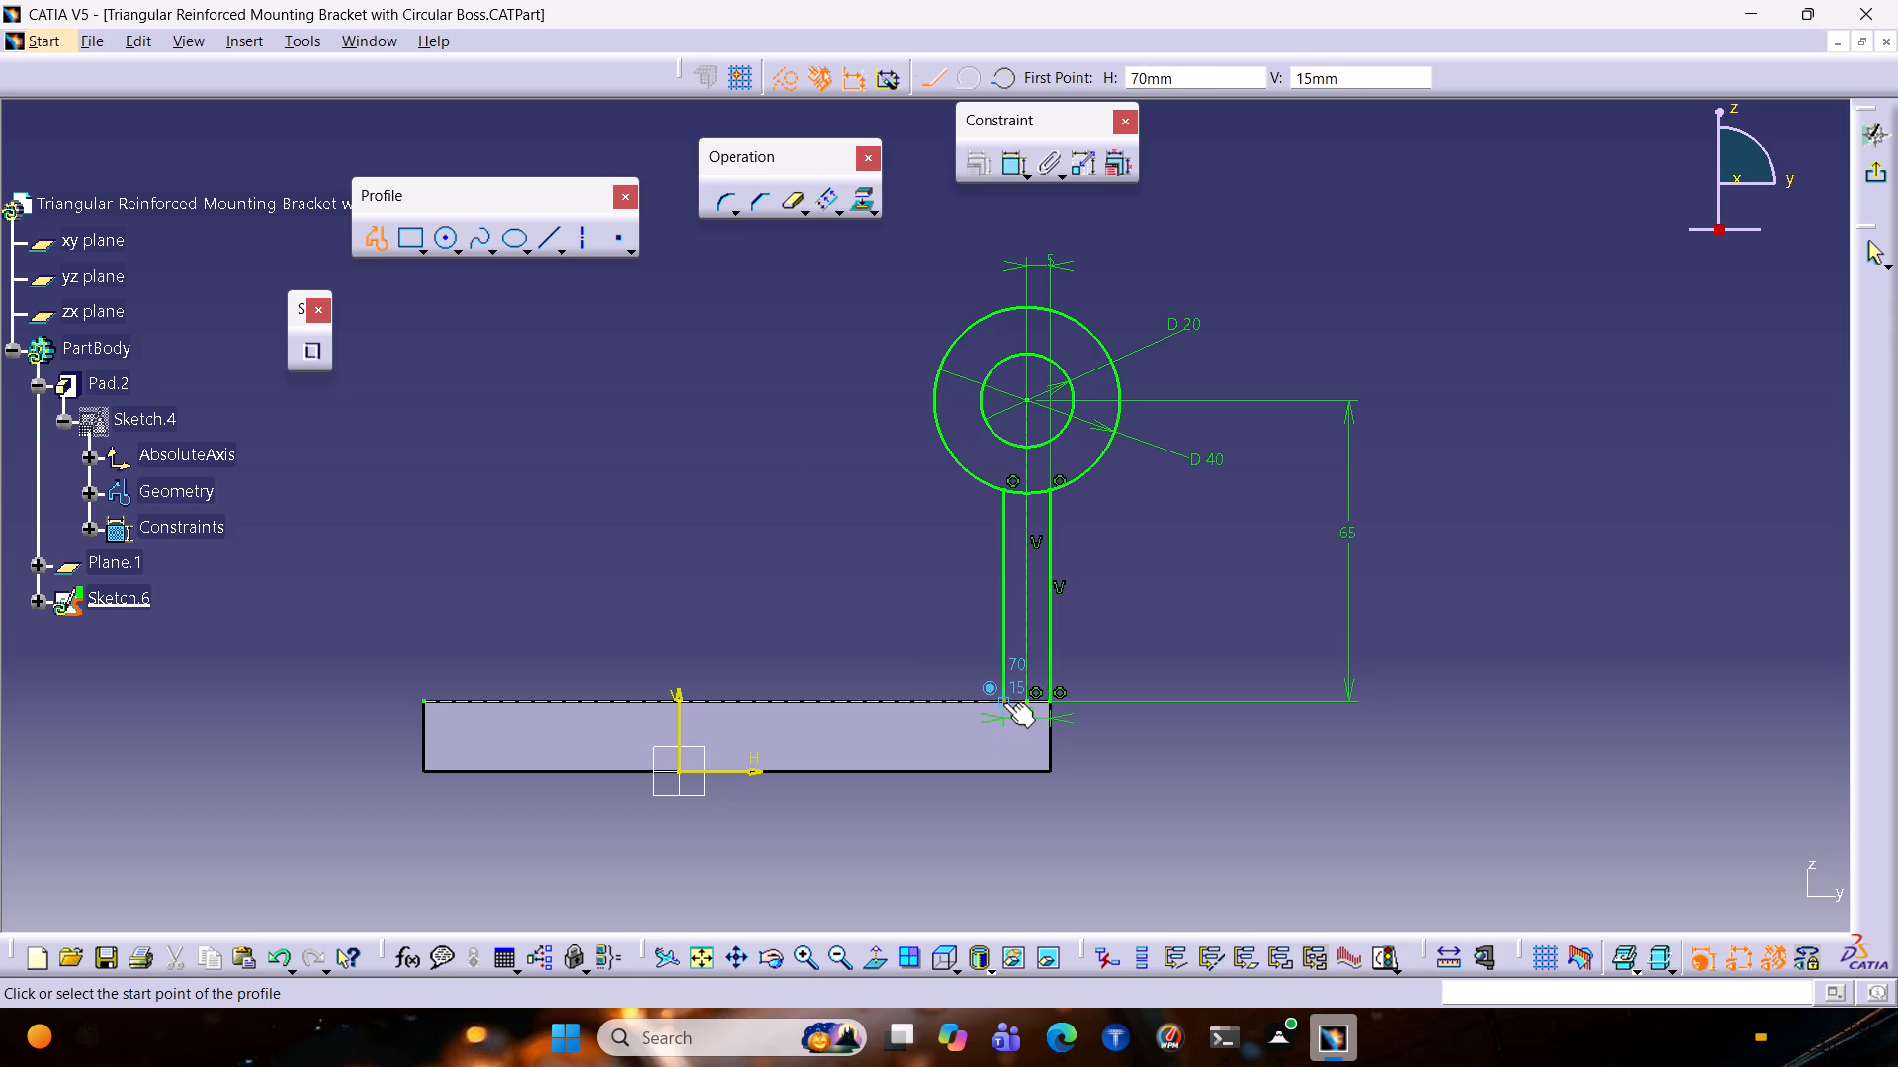
click(1003, 701)
click(1050, 698)
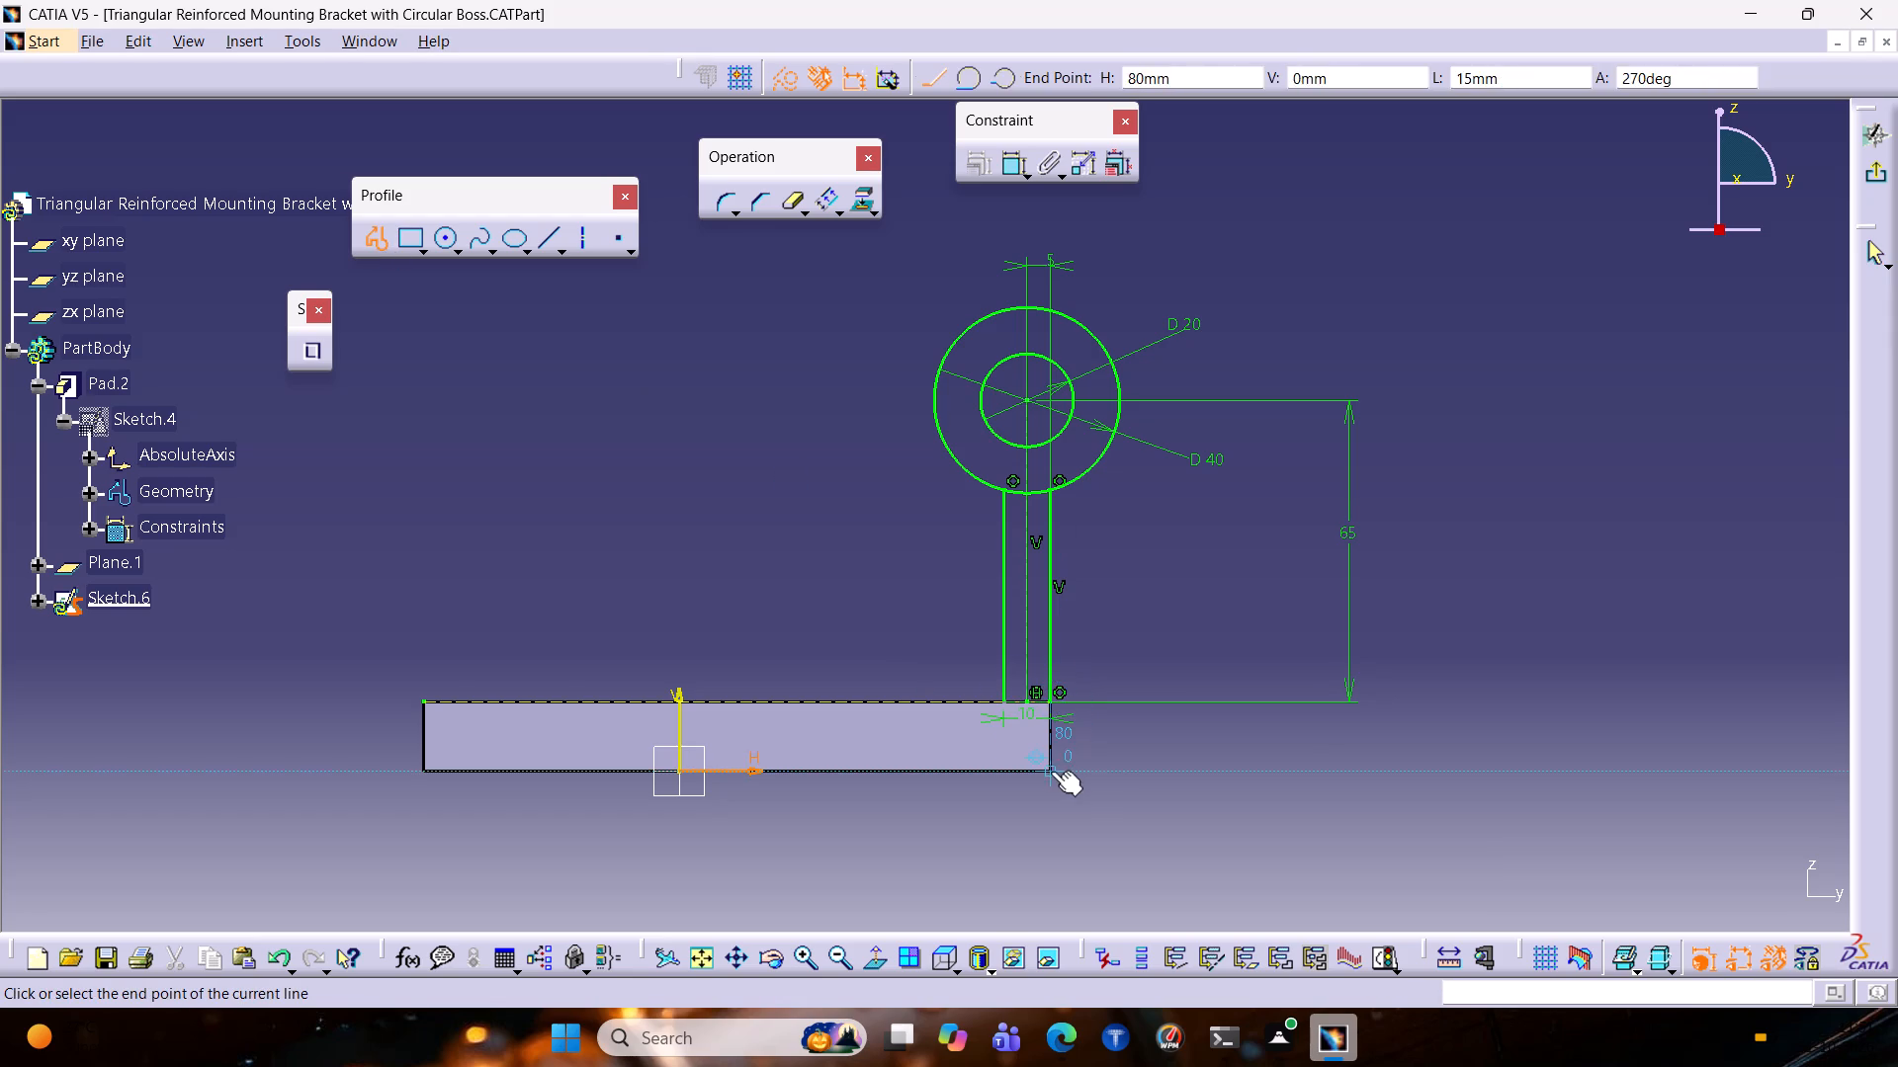
key(Escape)
click(780, 86)
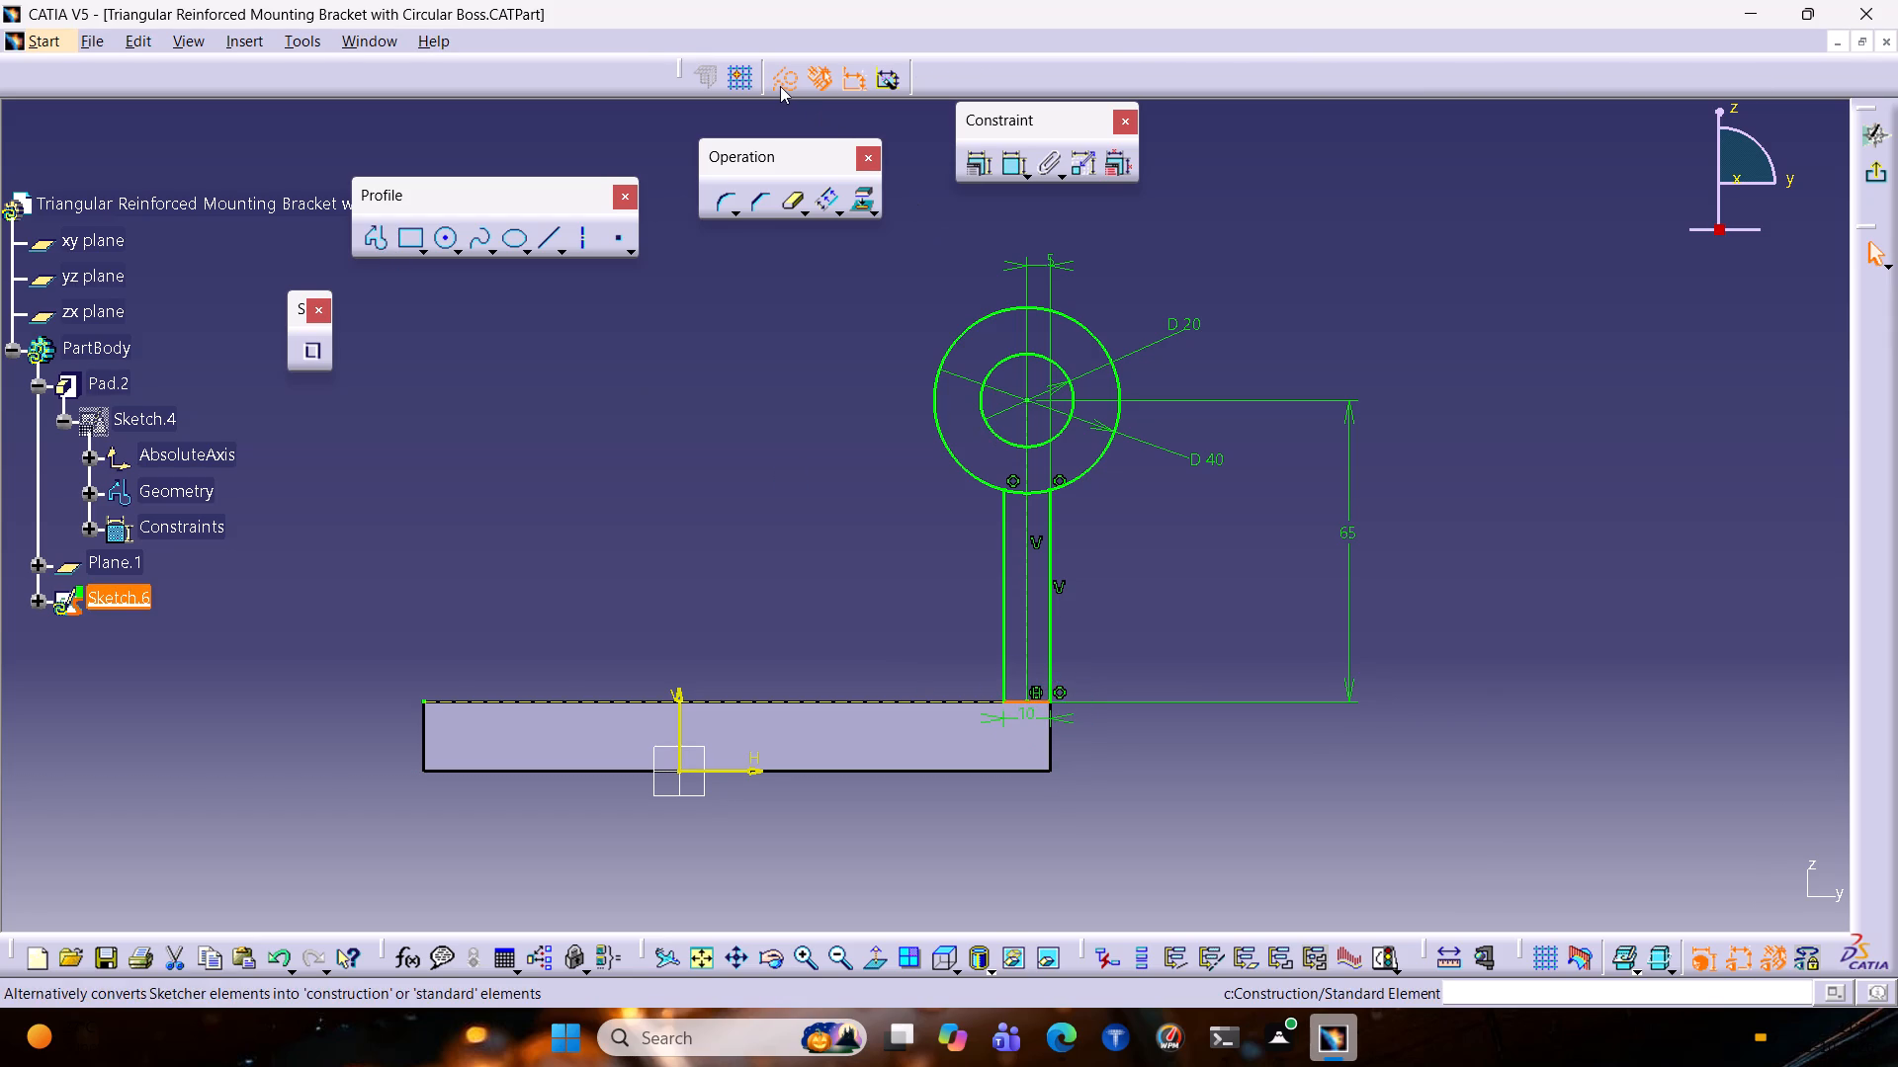
click(1146, 743)
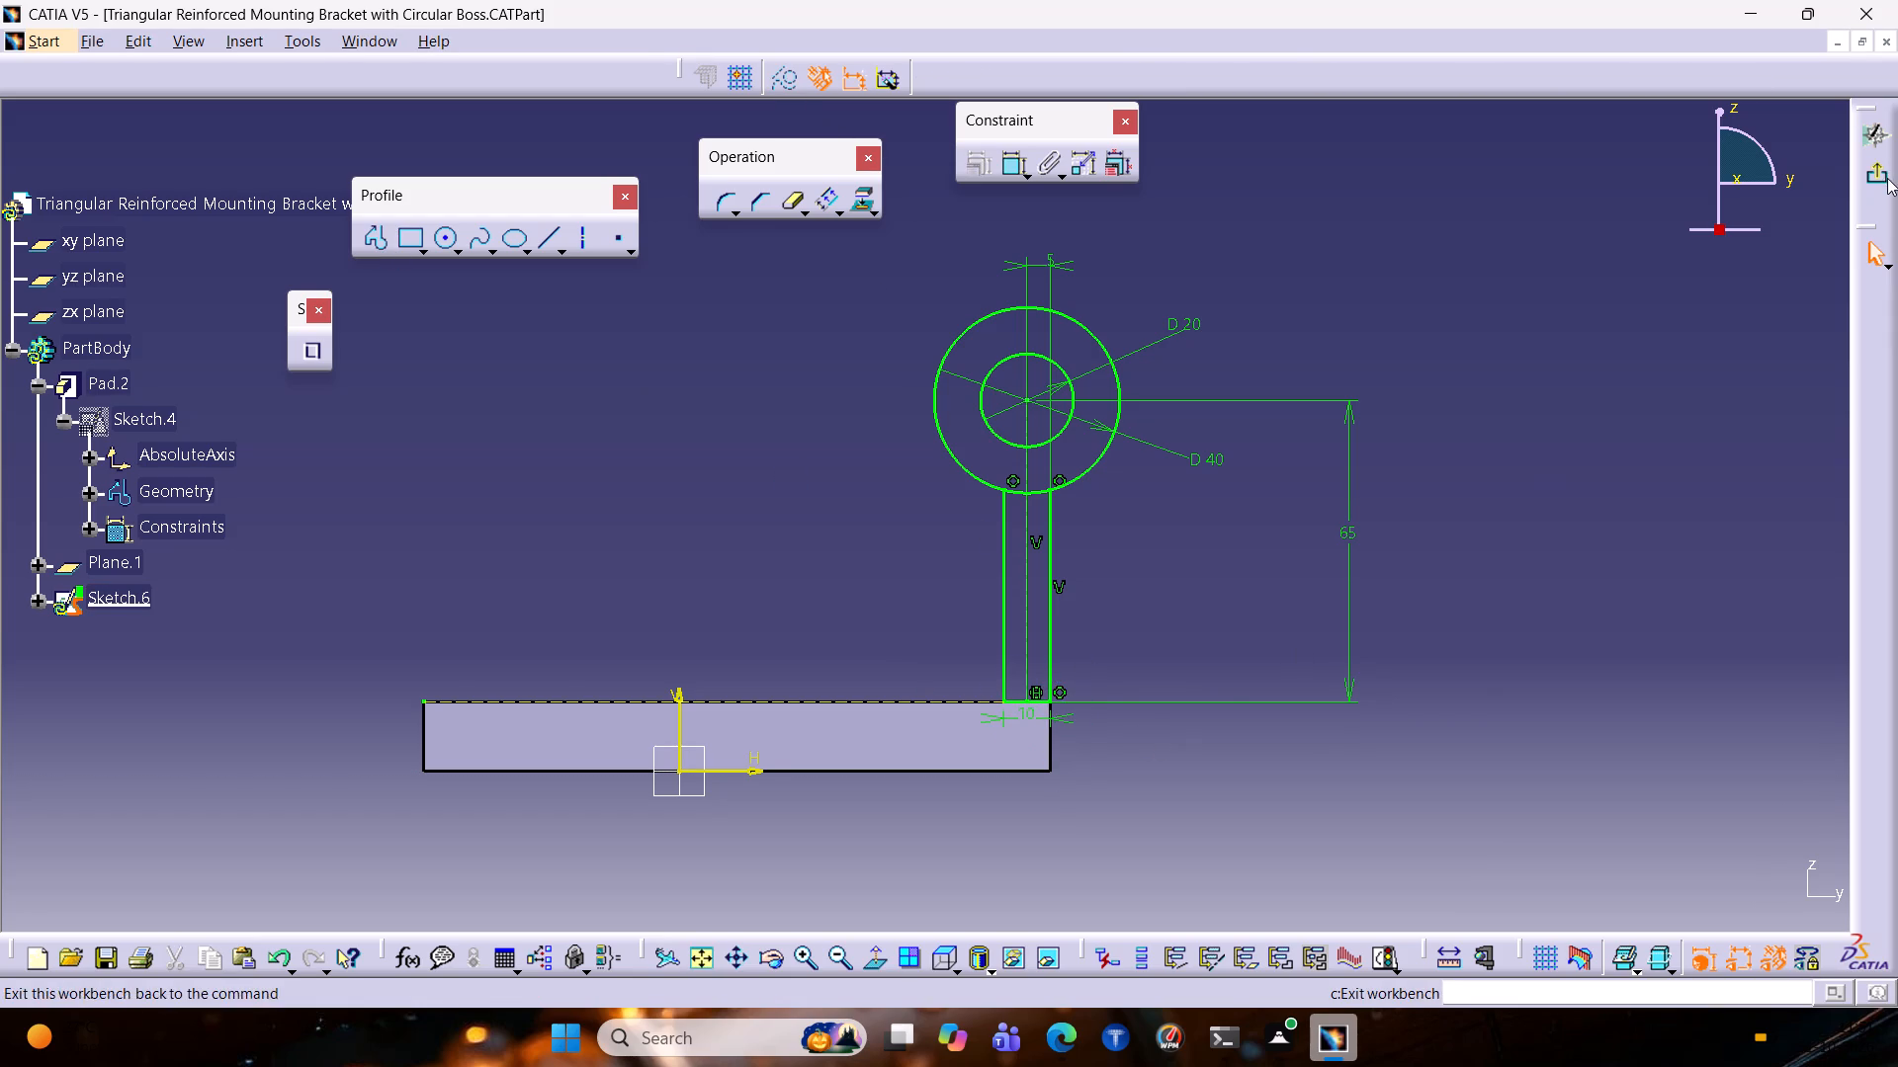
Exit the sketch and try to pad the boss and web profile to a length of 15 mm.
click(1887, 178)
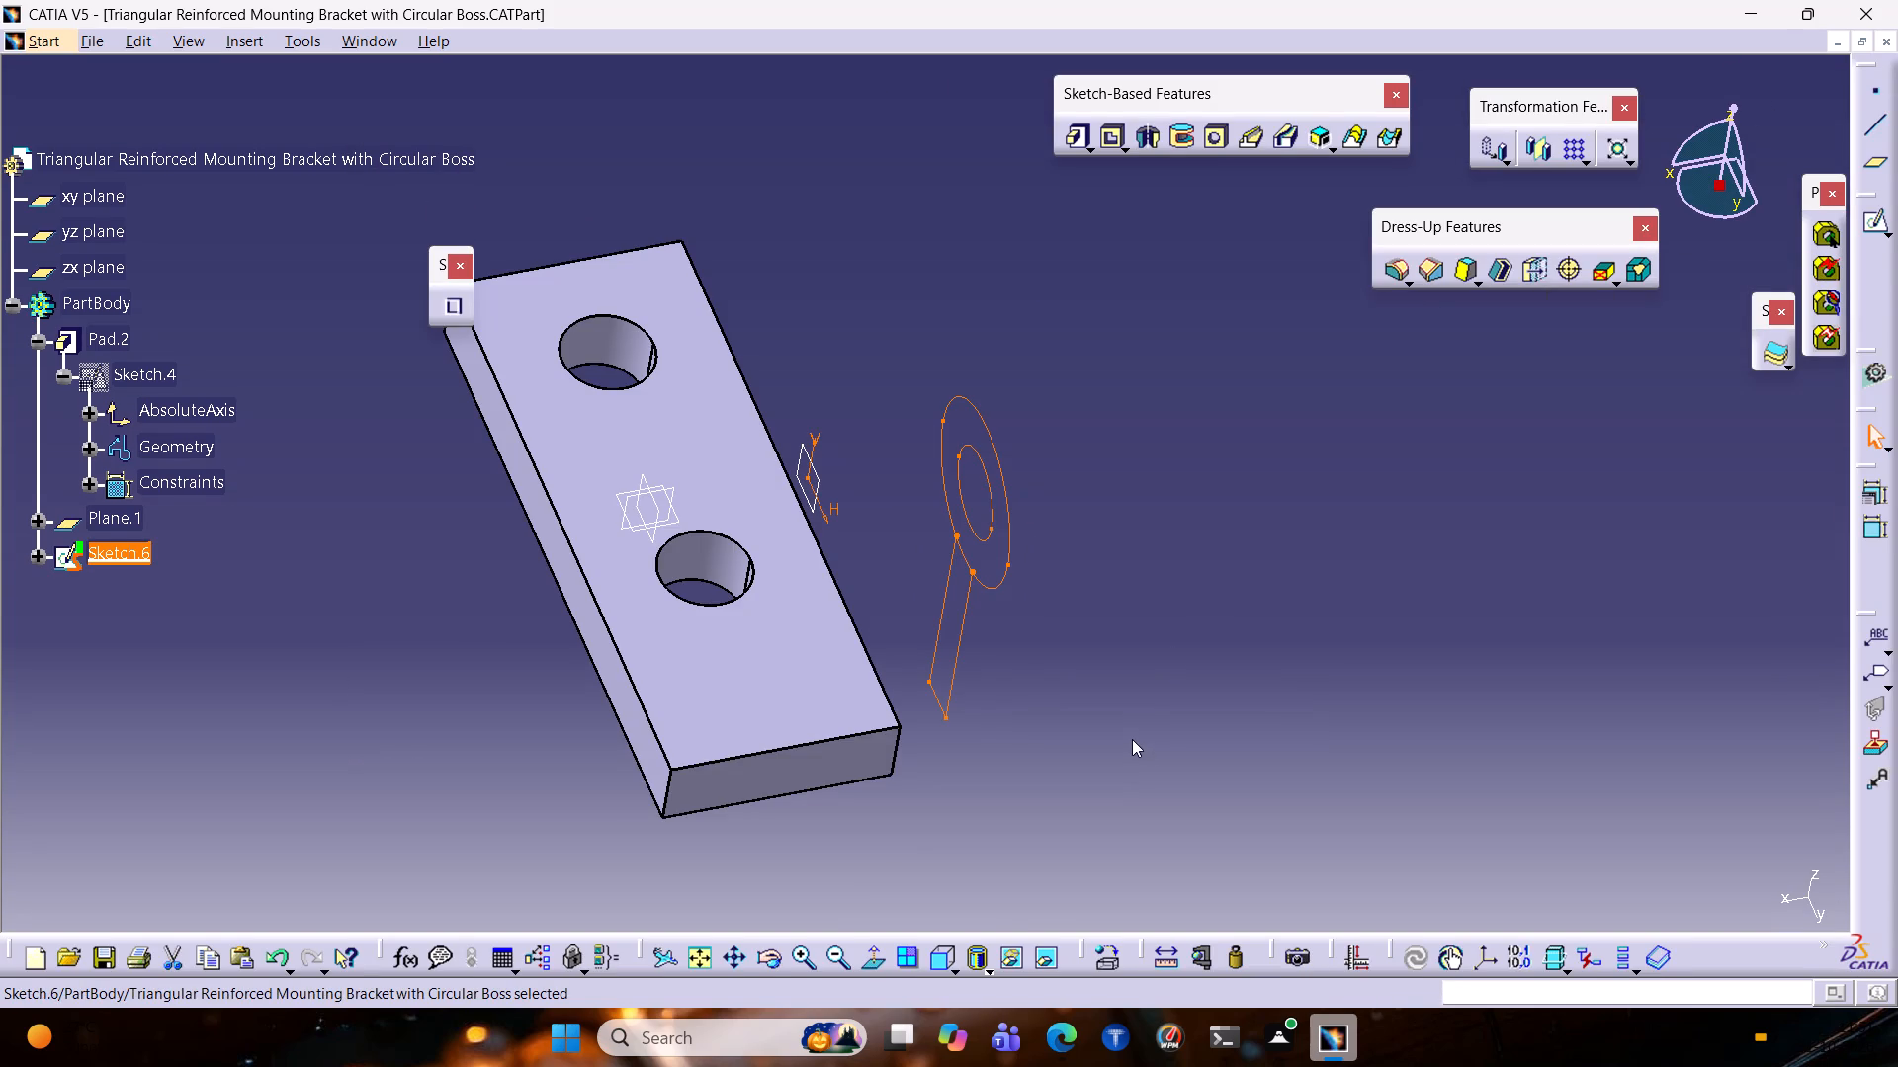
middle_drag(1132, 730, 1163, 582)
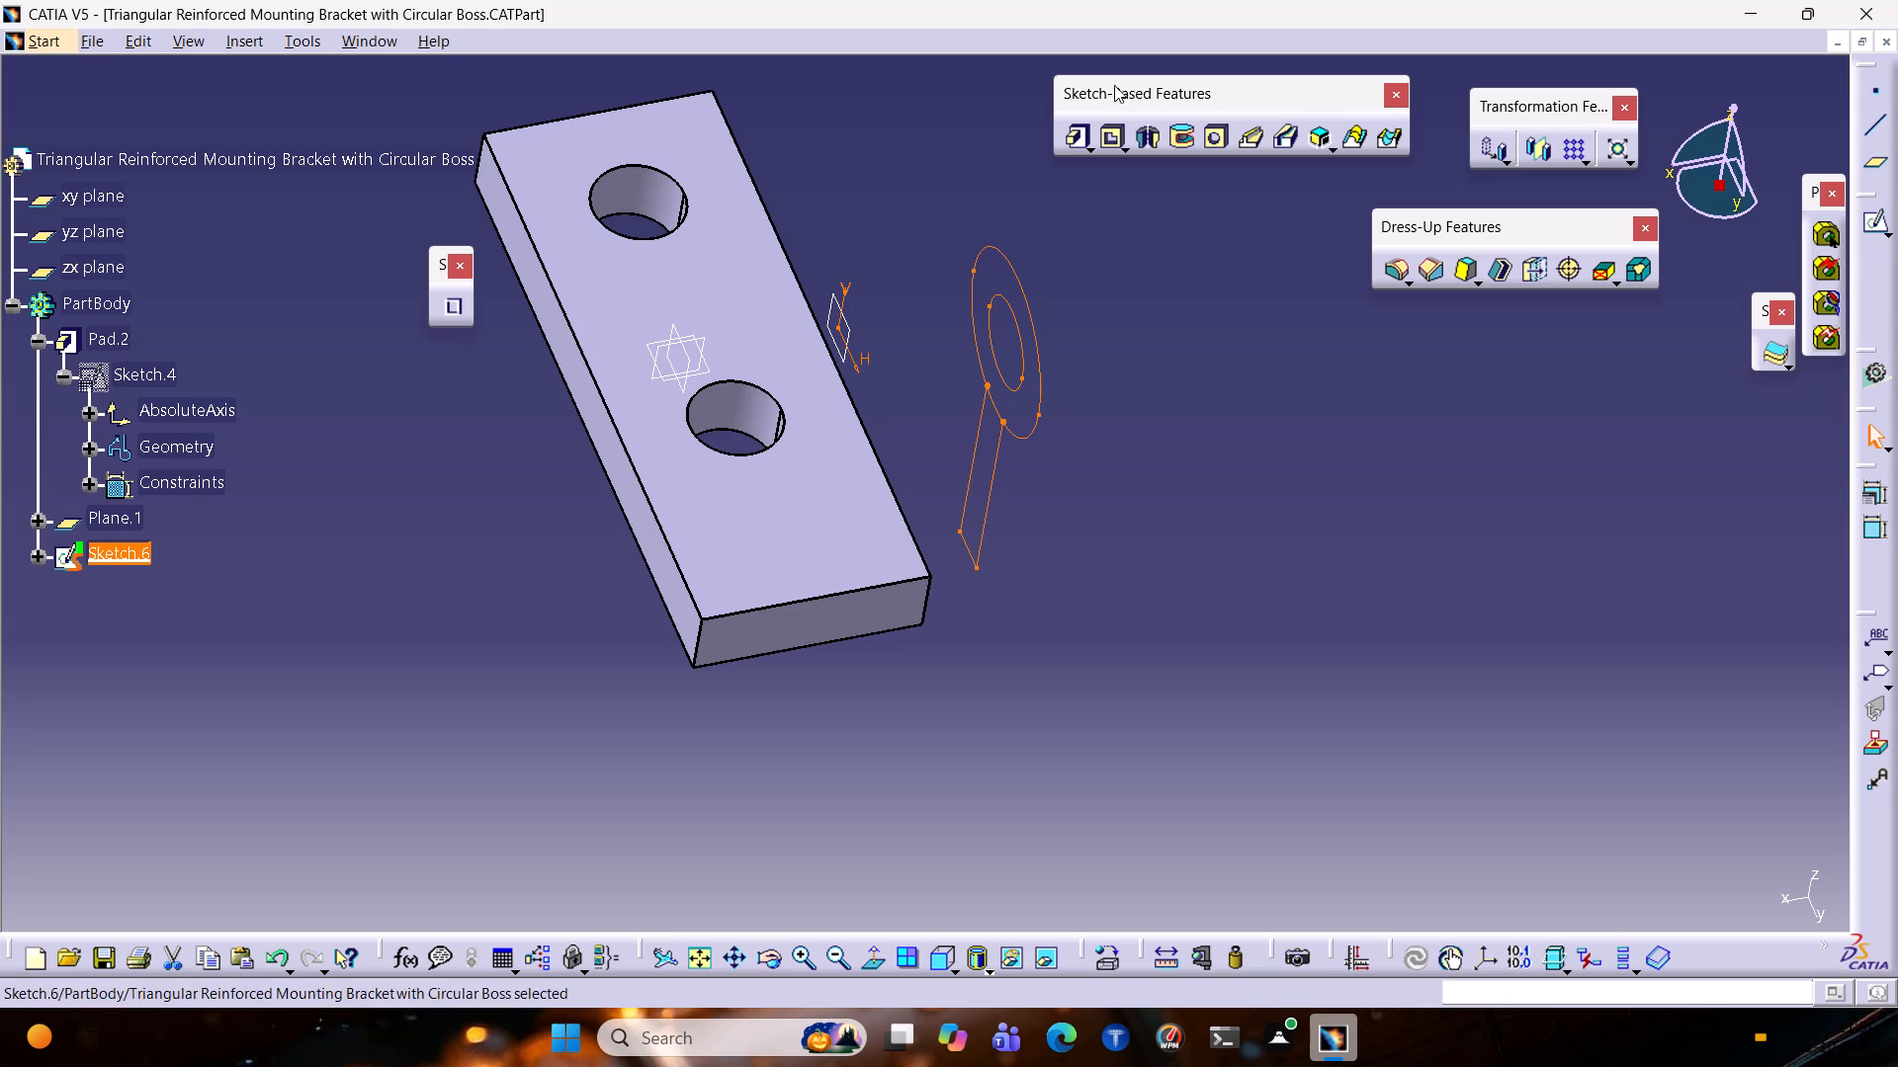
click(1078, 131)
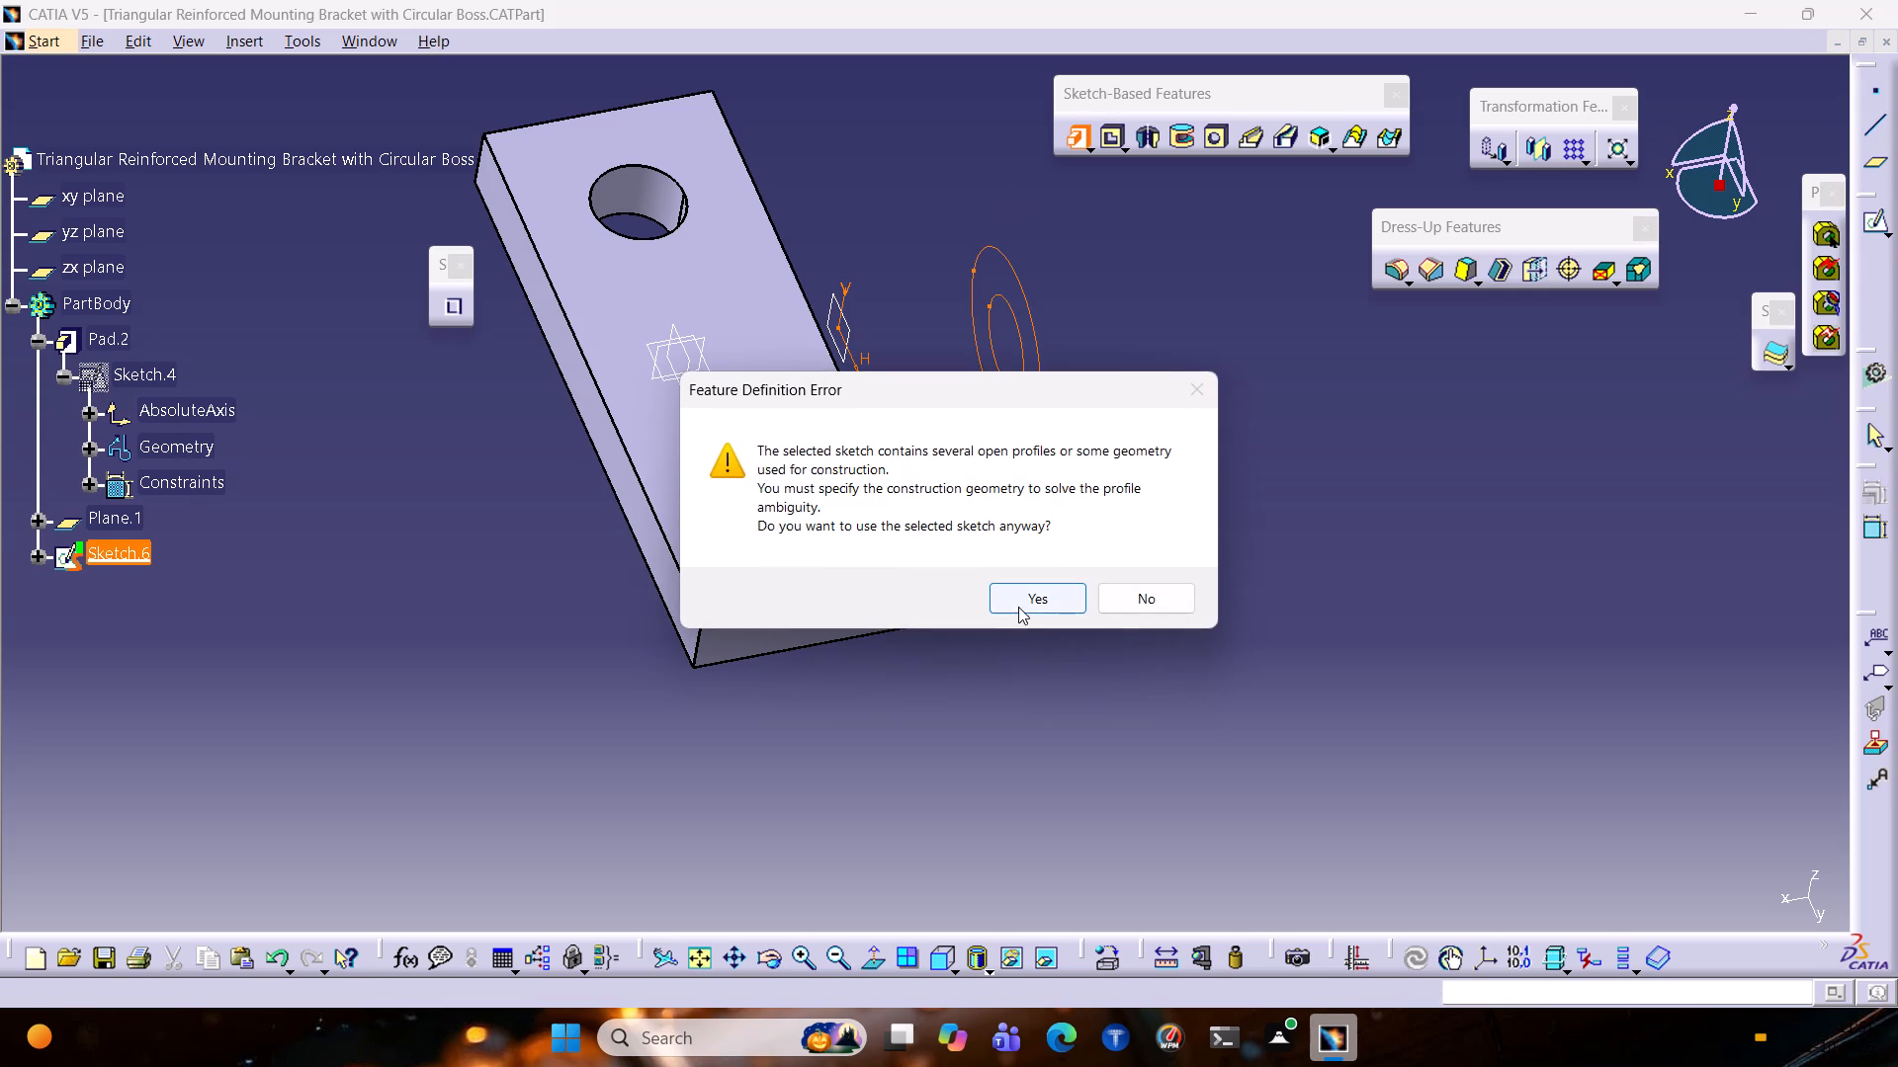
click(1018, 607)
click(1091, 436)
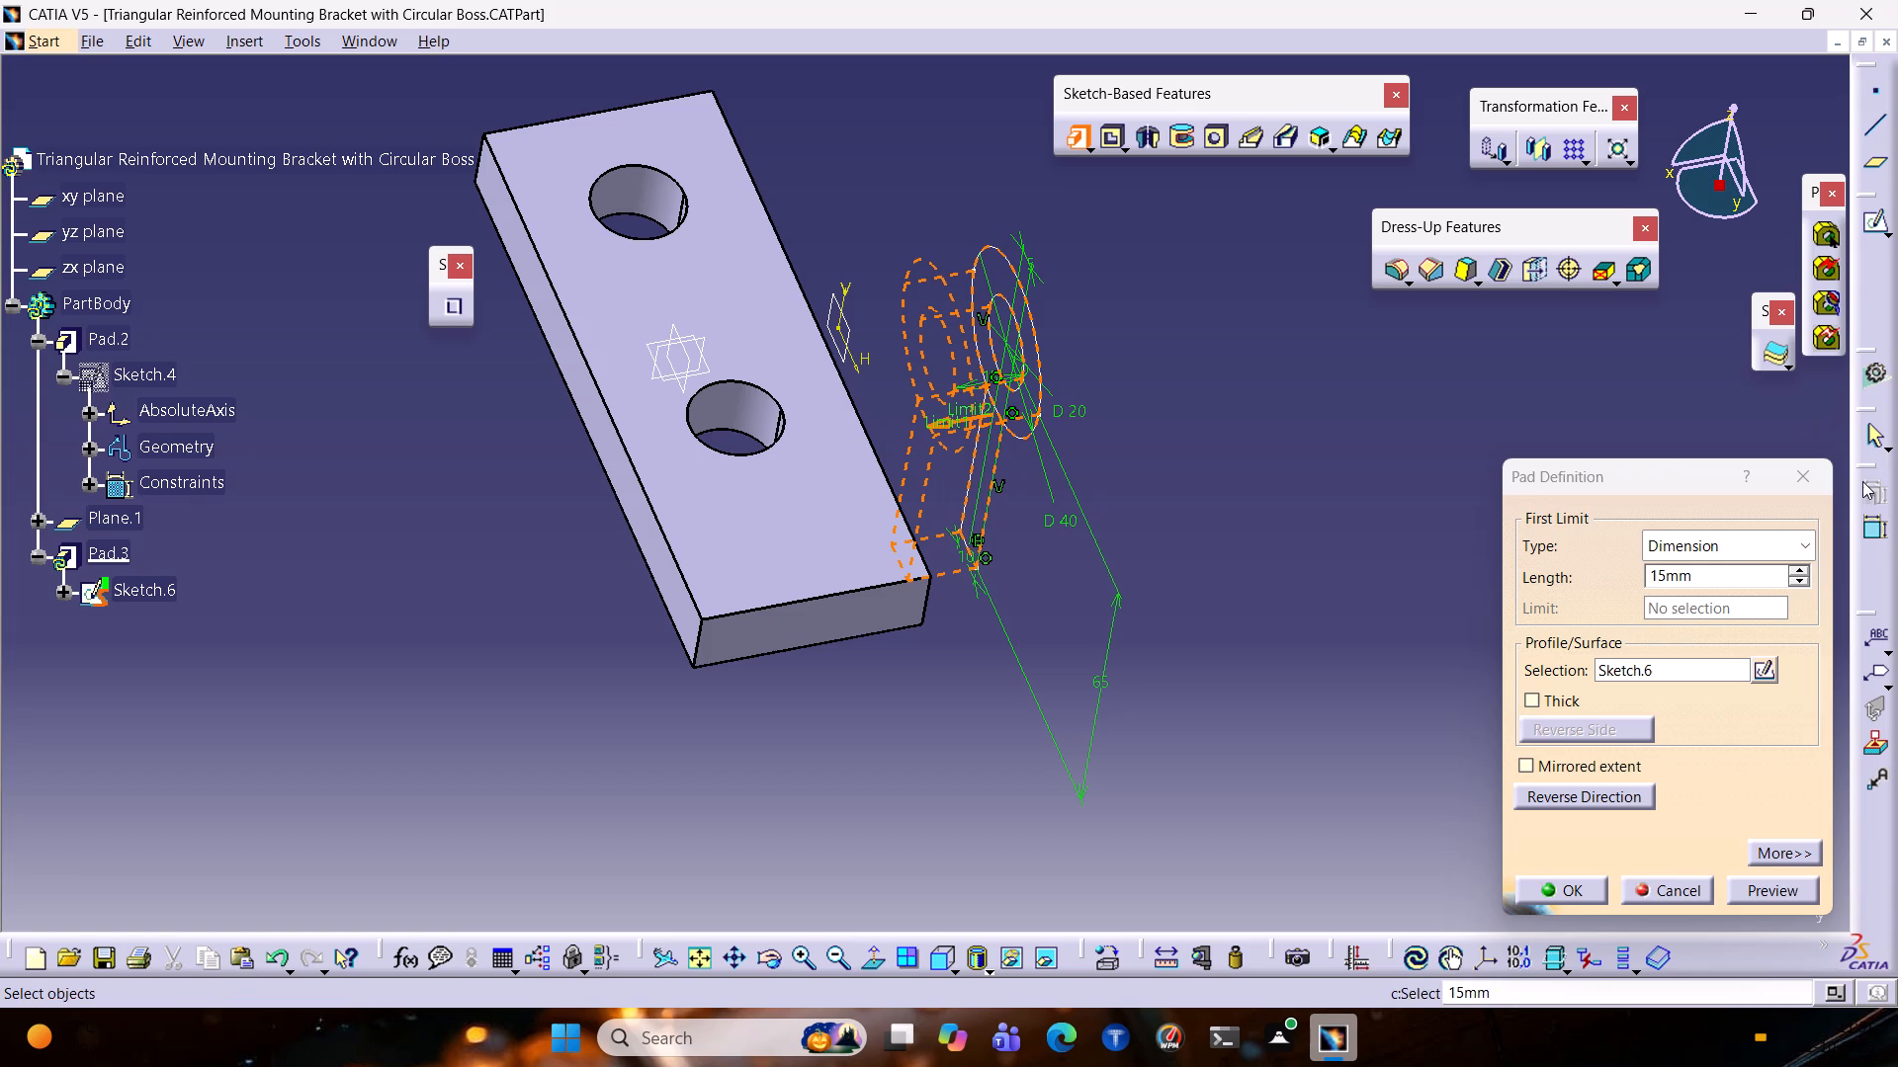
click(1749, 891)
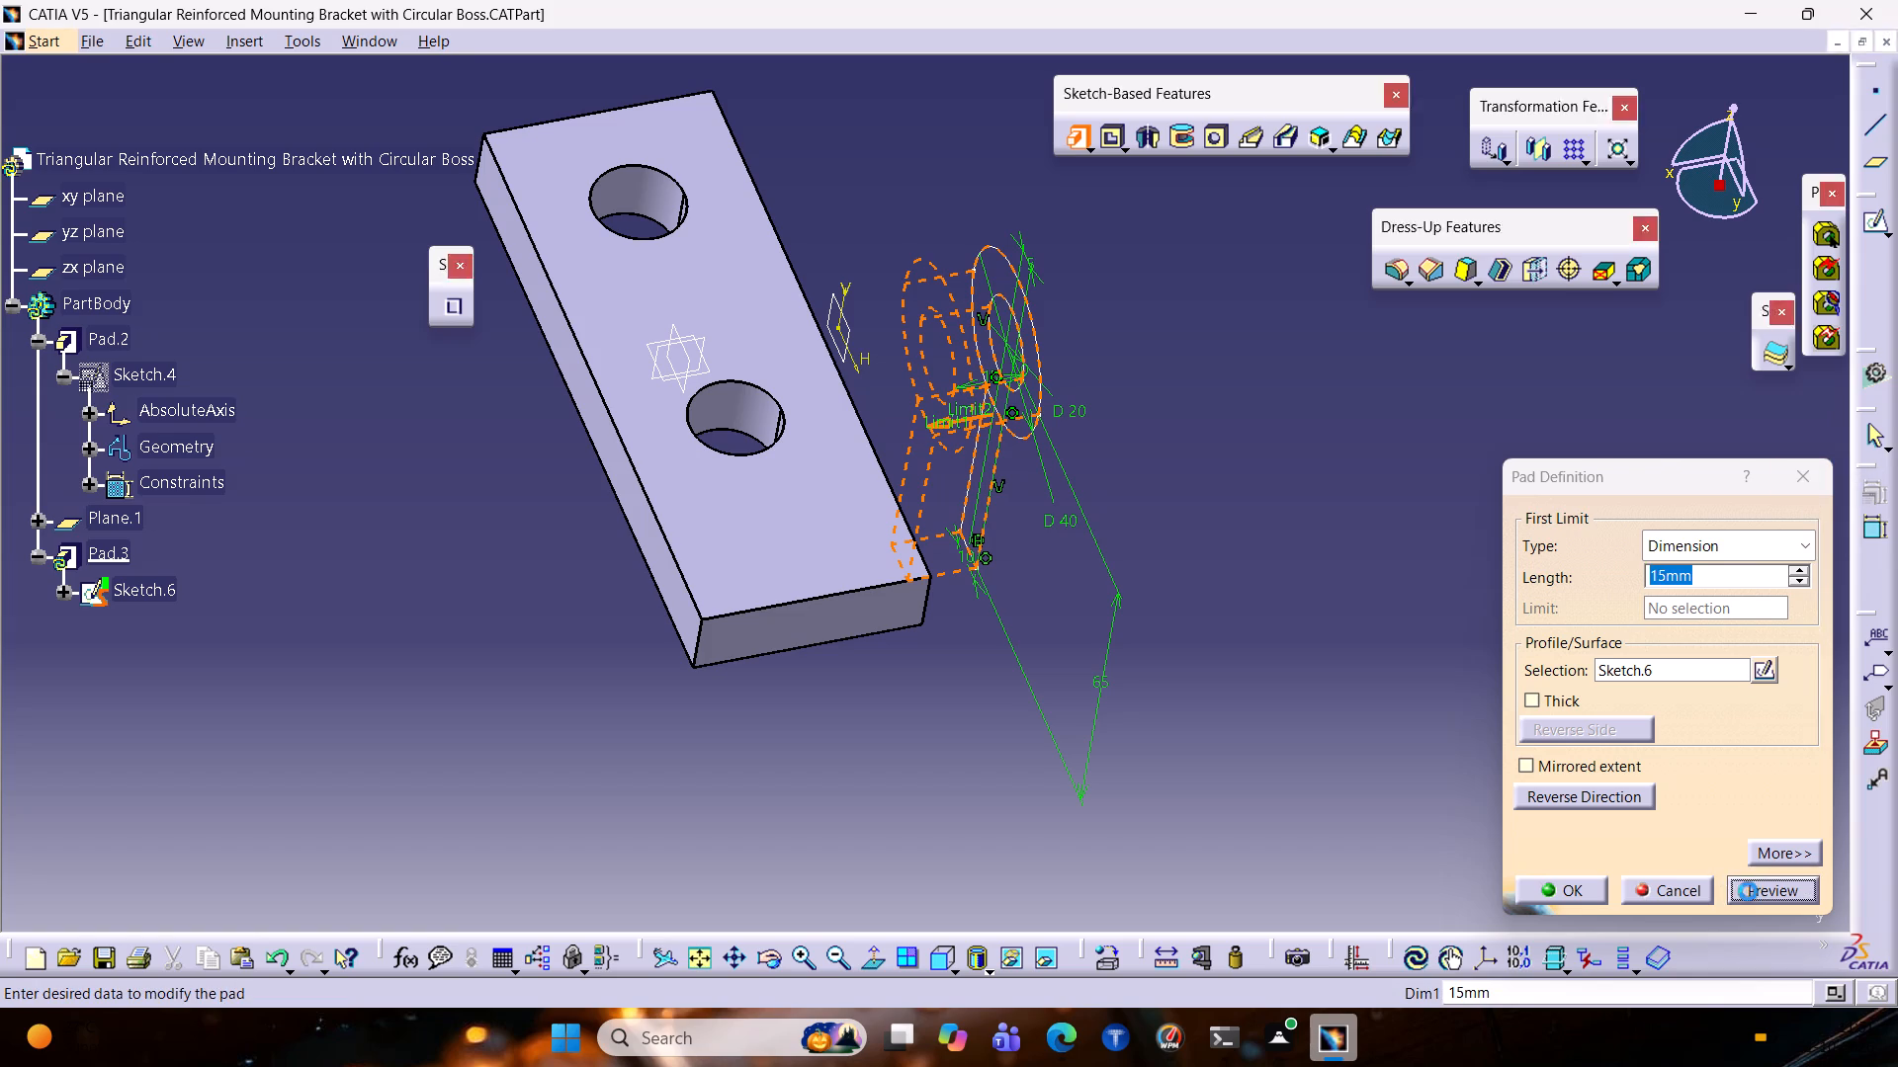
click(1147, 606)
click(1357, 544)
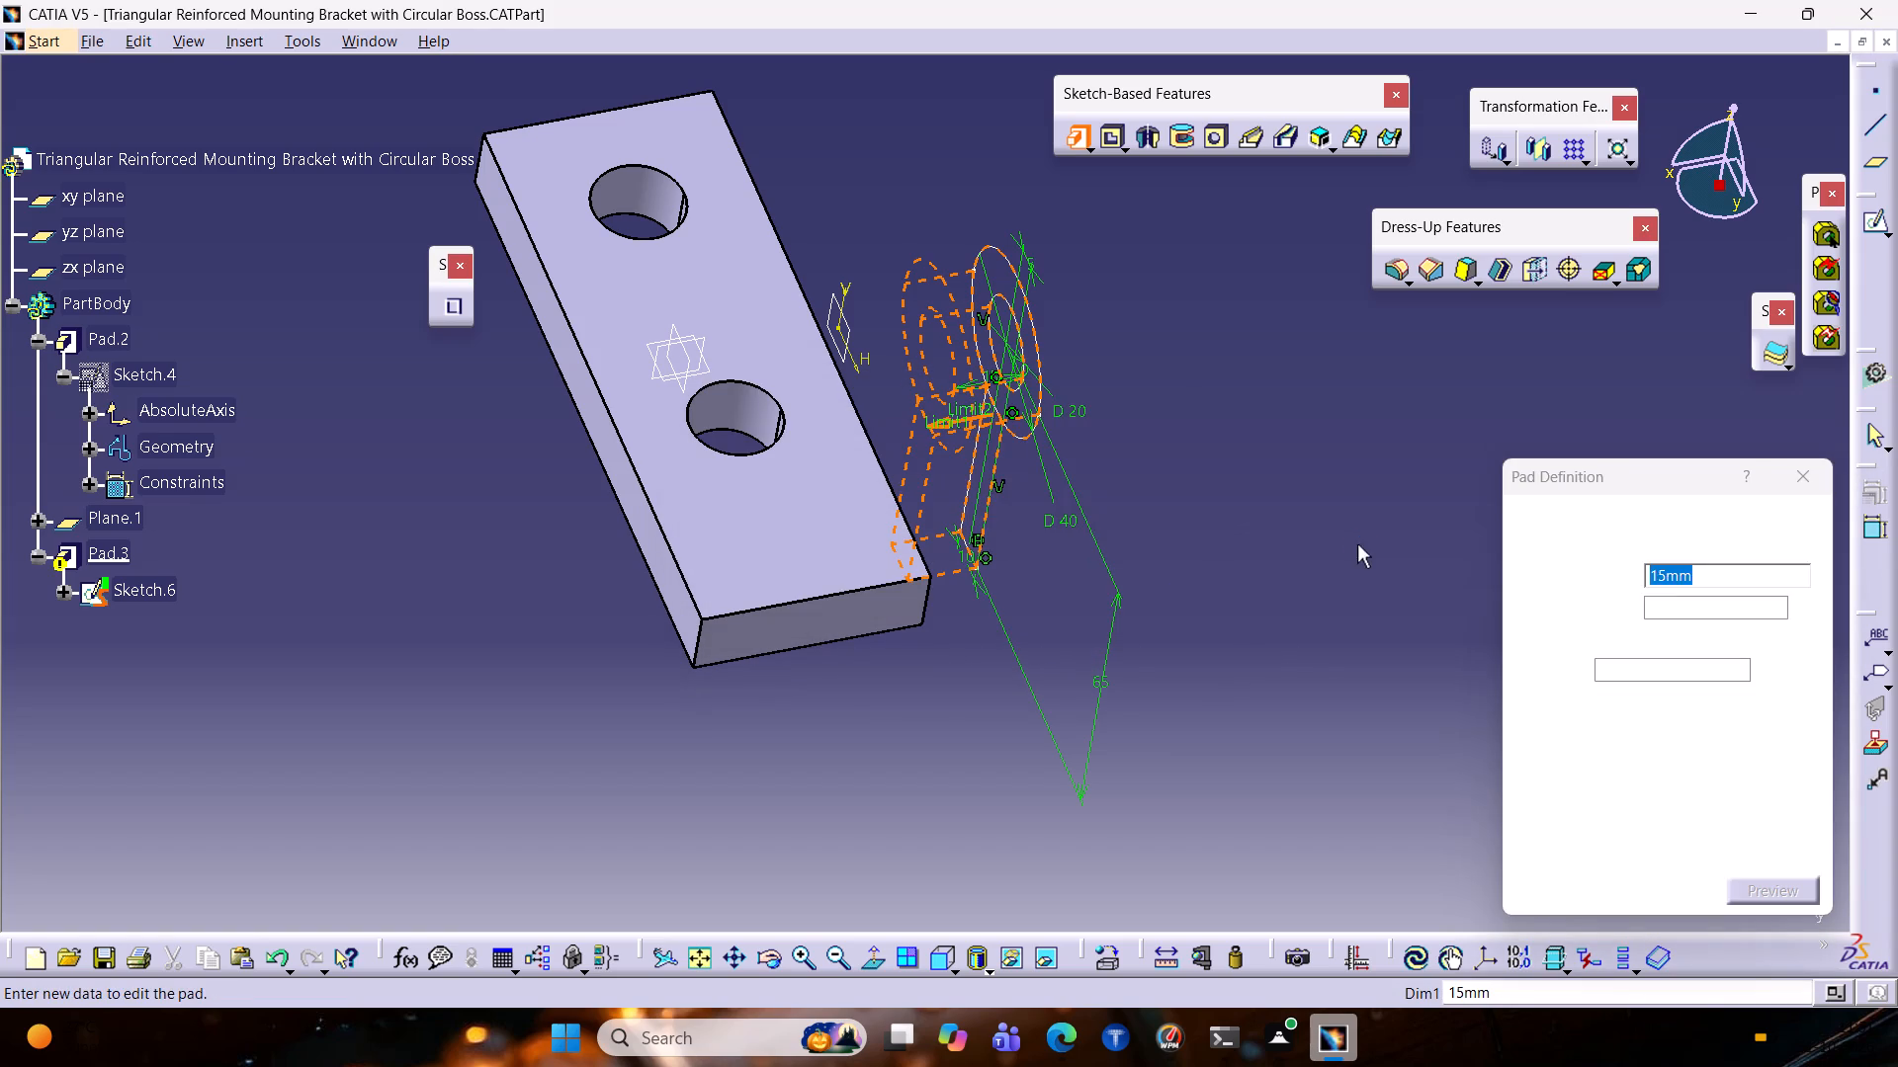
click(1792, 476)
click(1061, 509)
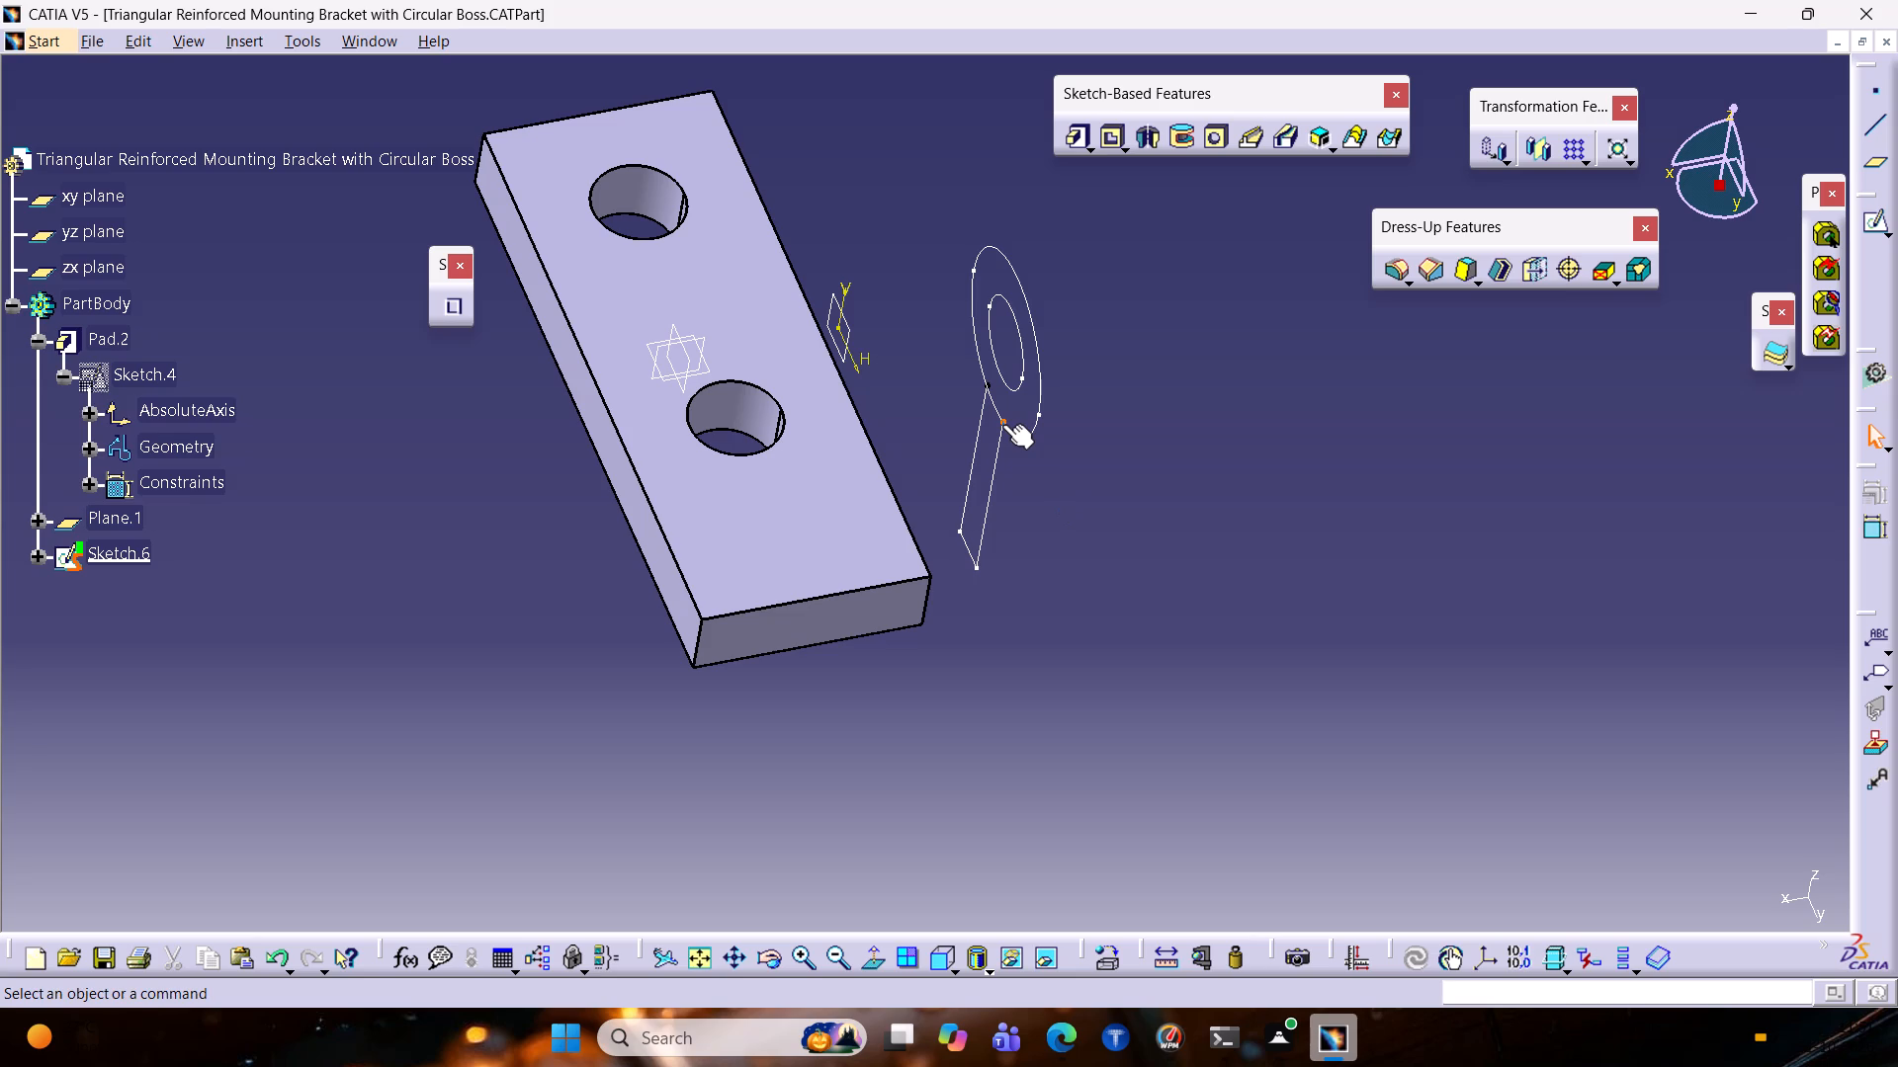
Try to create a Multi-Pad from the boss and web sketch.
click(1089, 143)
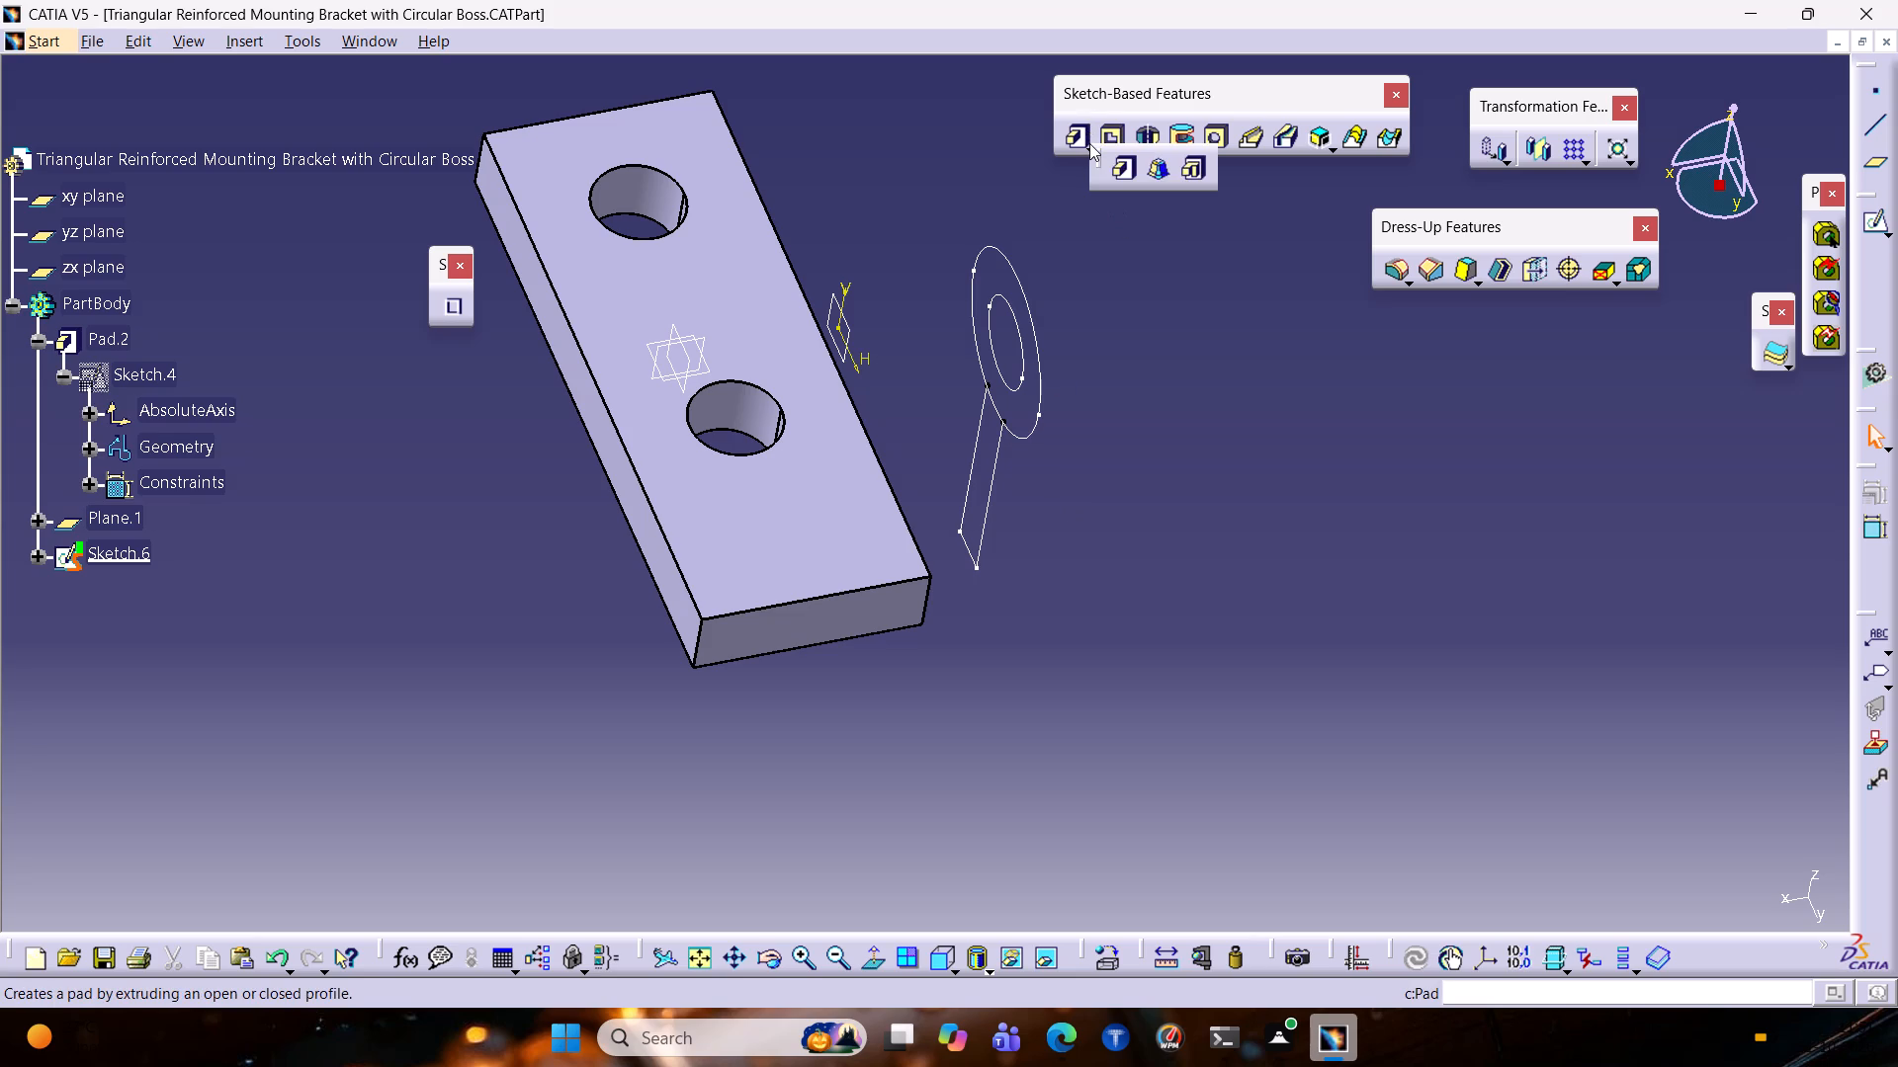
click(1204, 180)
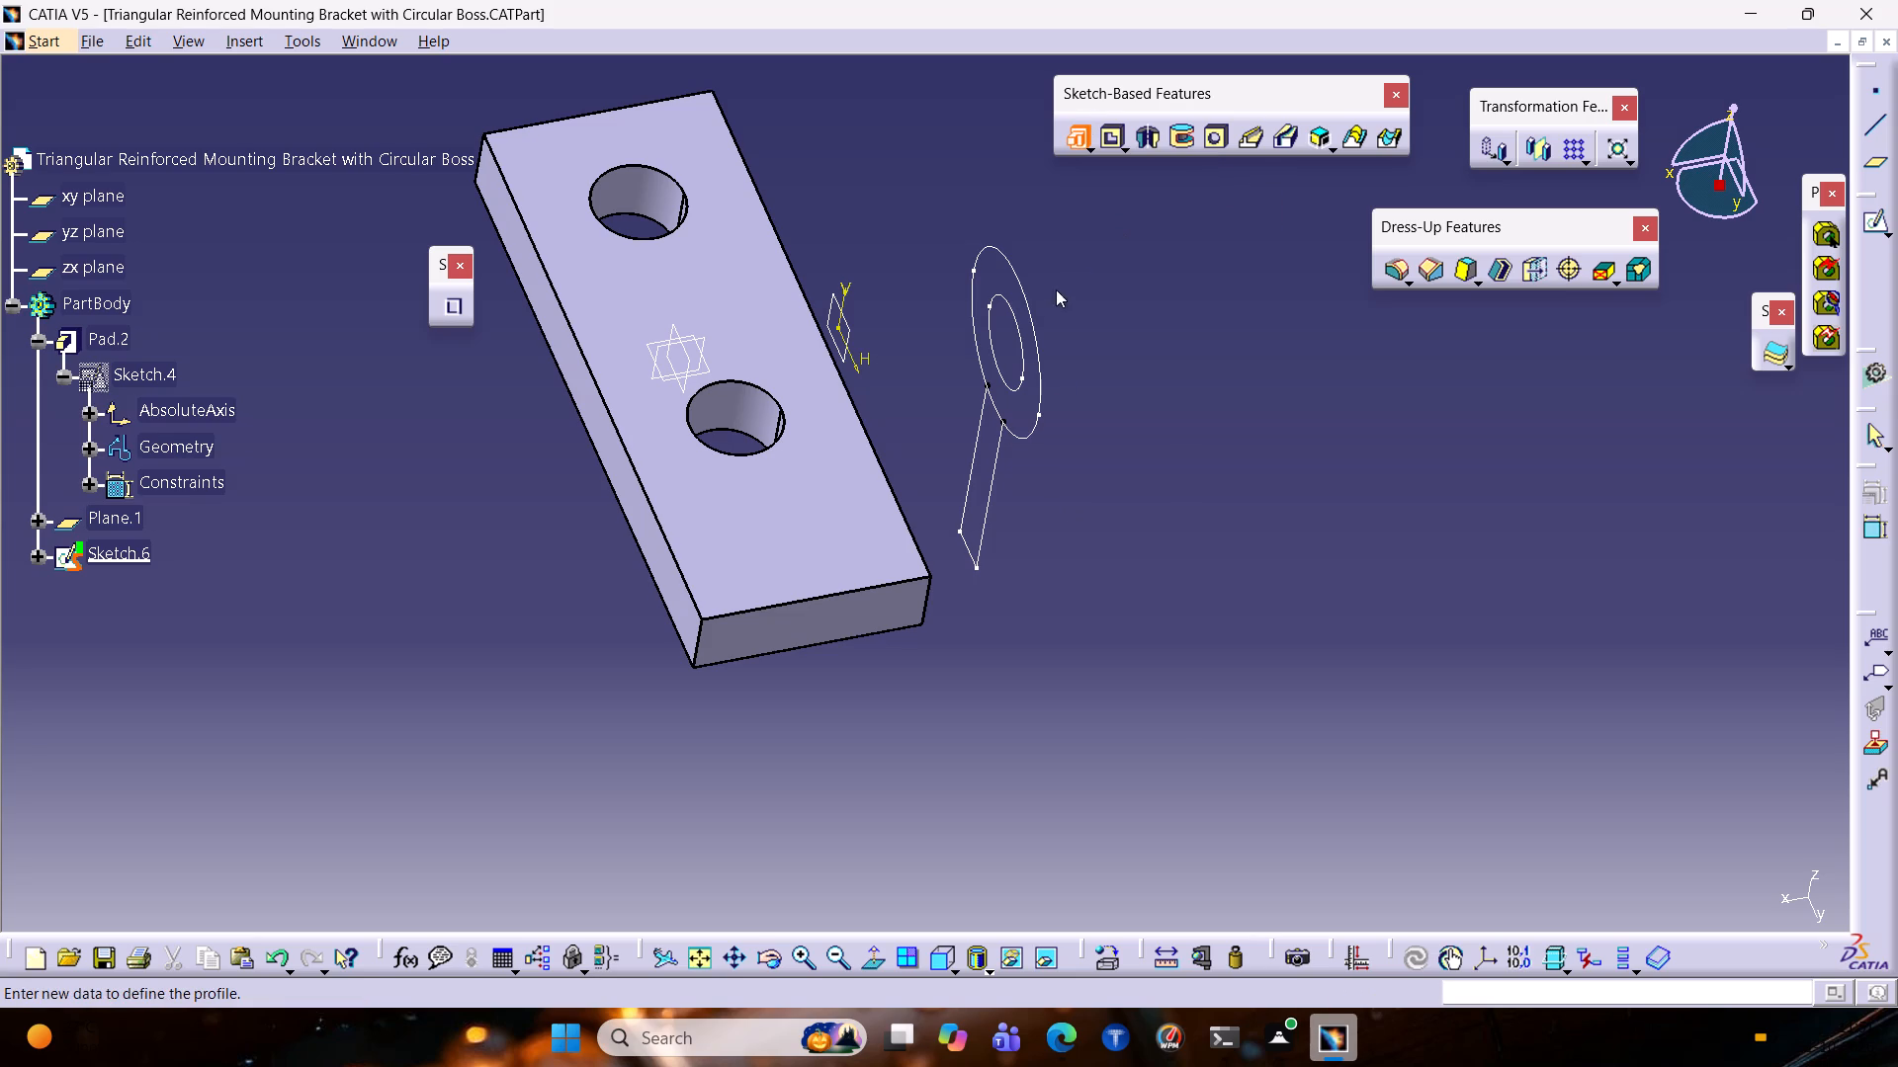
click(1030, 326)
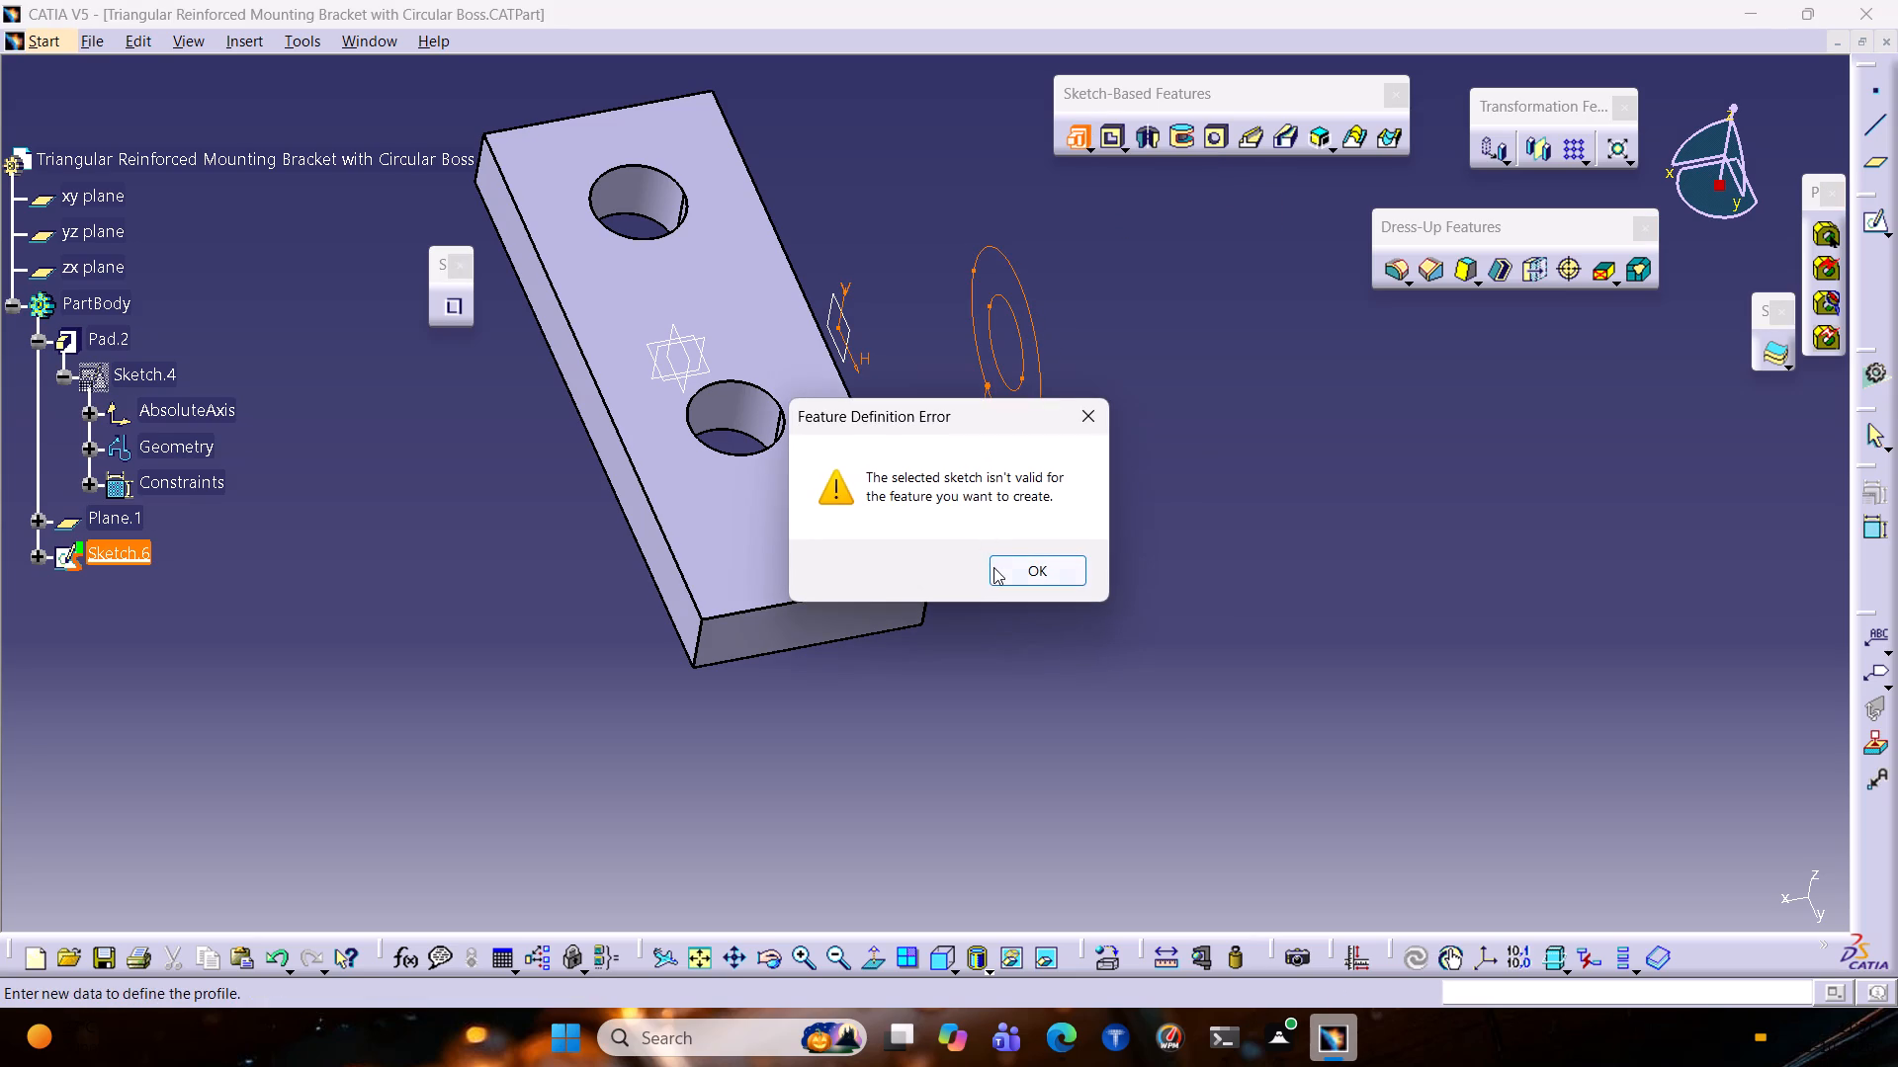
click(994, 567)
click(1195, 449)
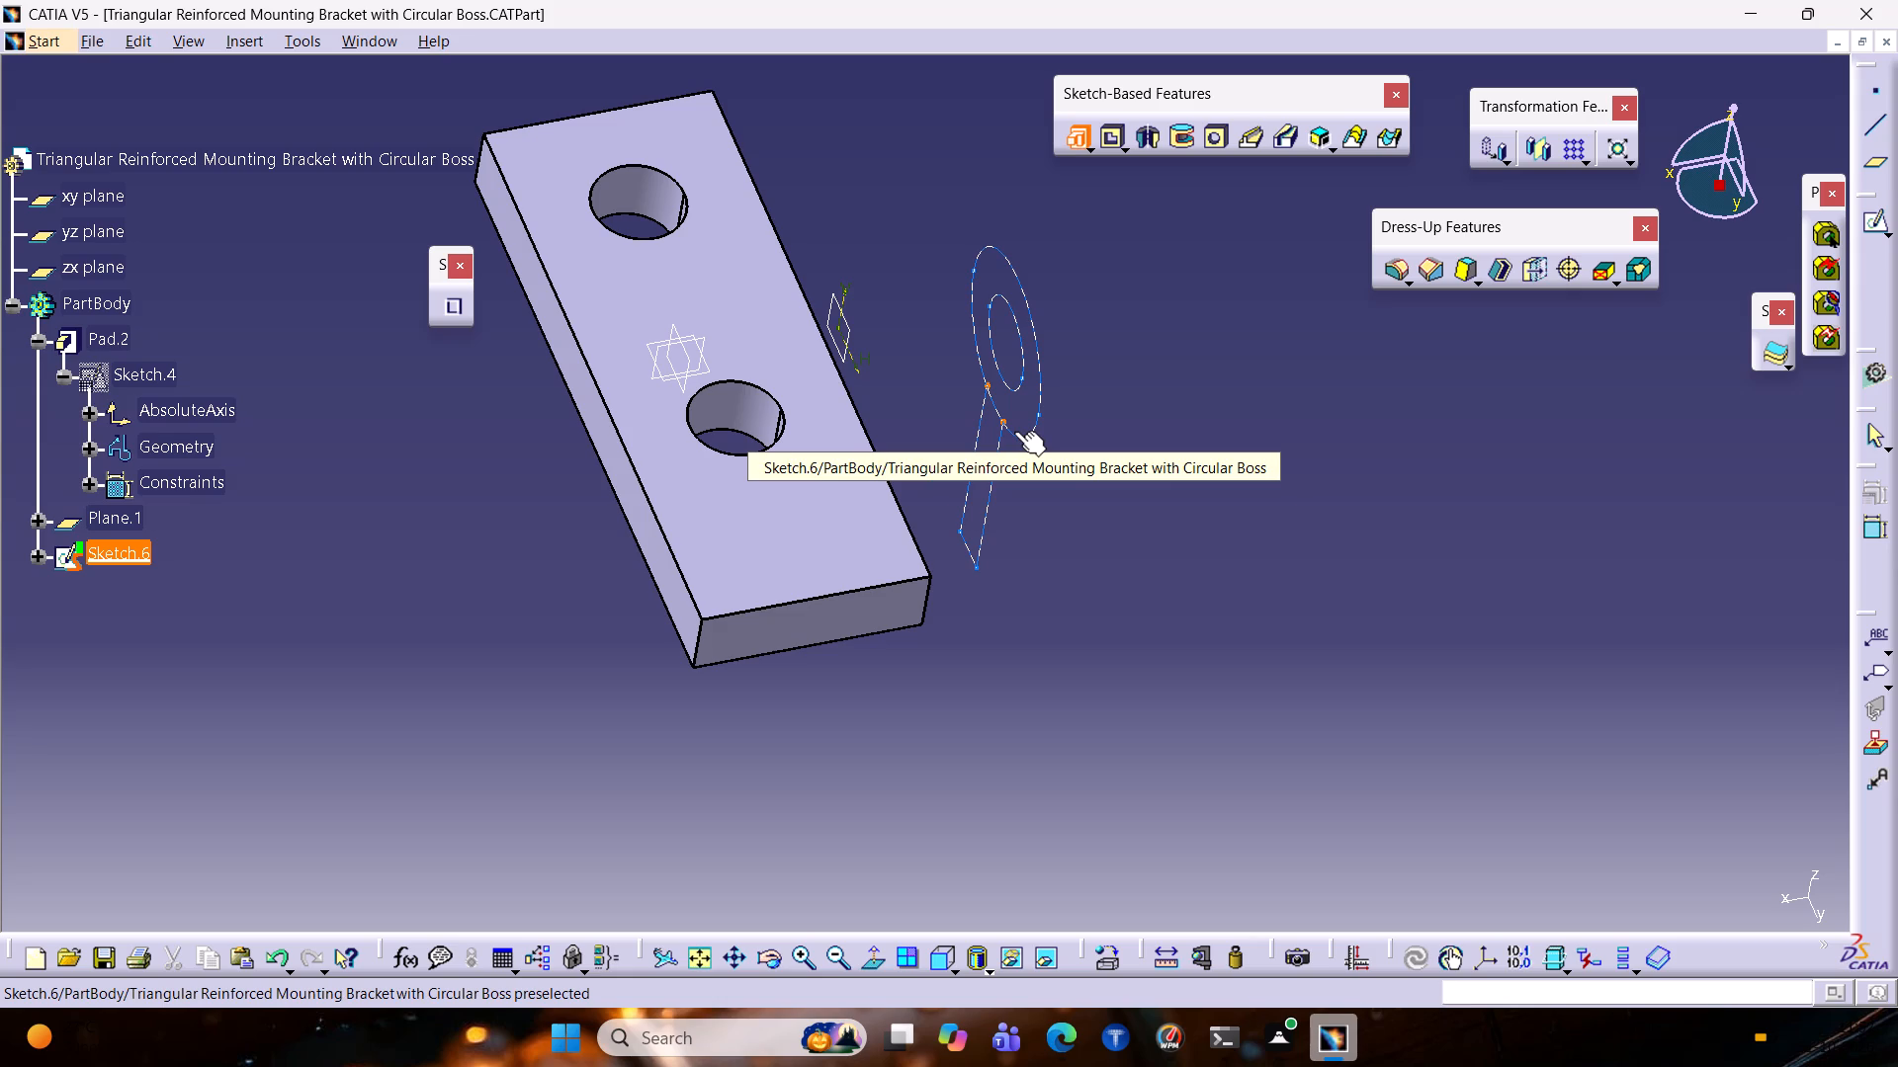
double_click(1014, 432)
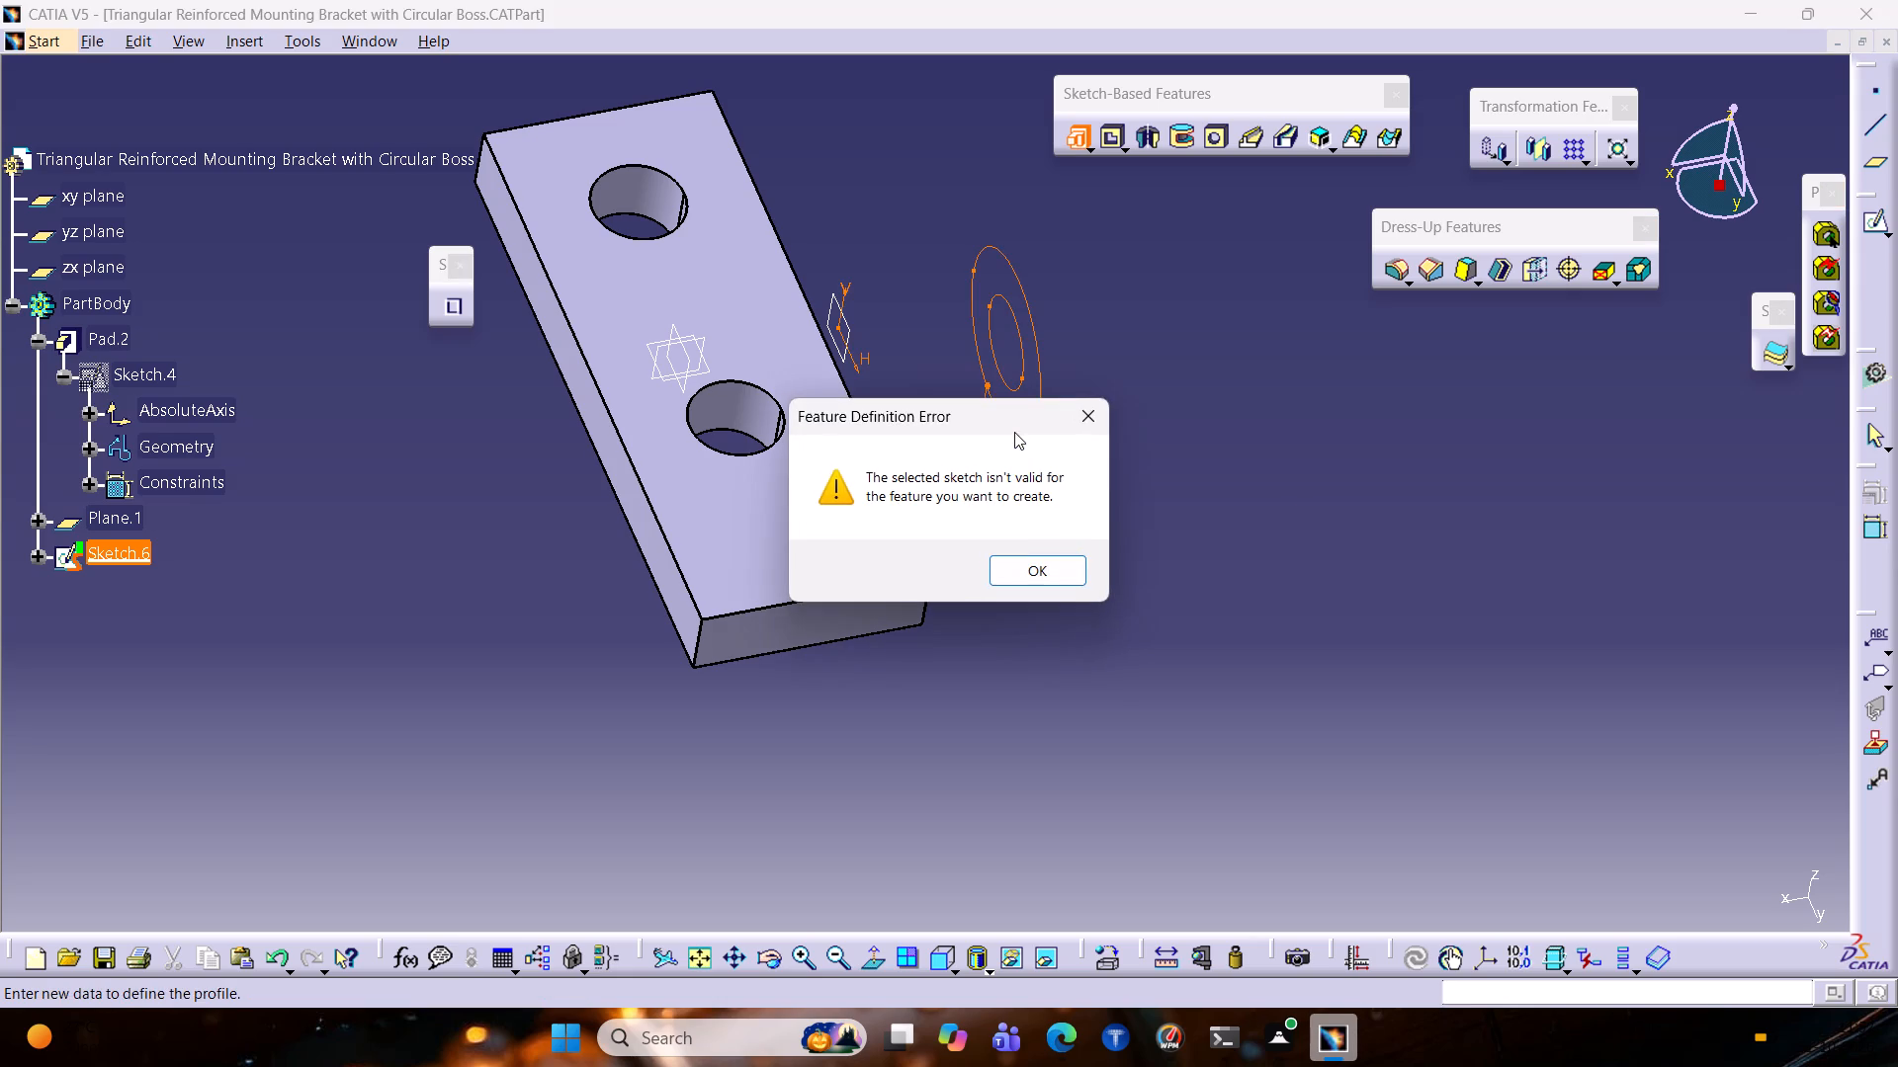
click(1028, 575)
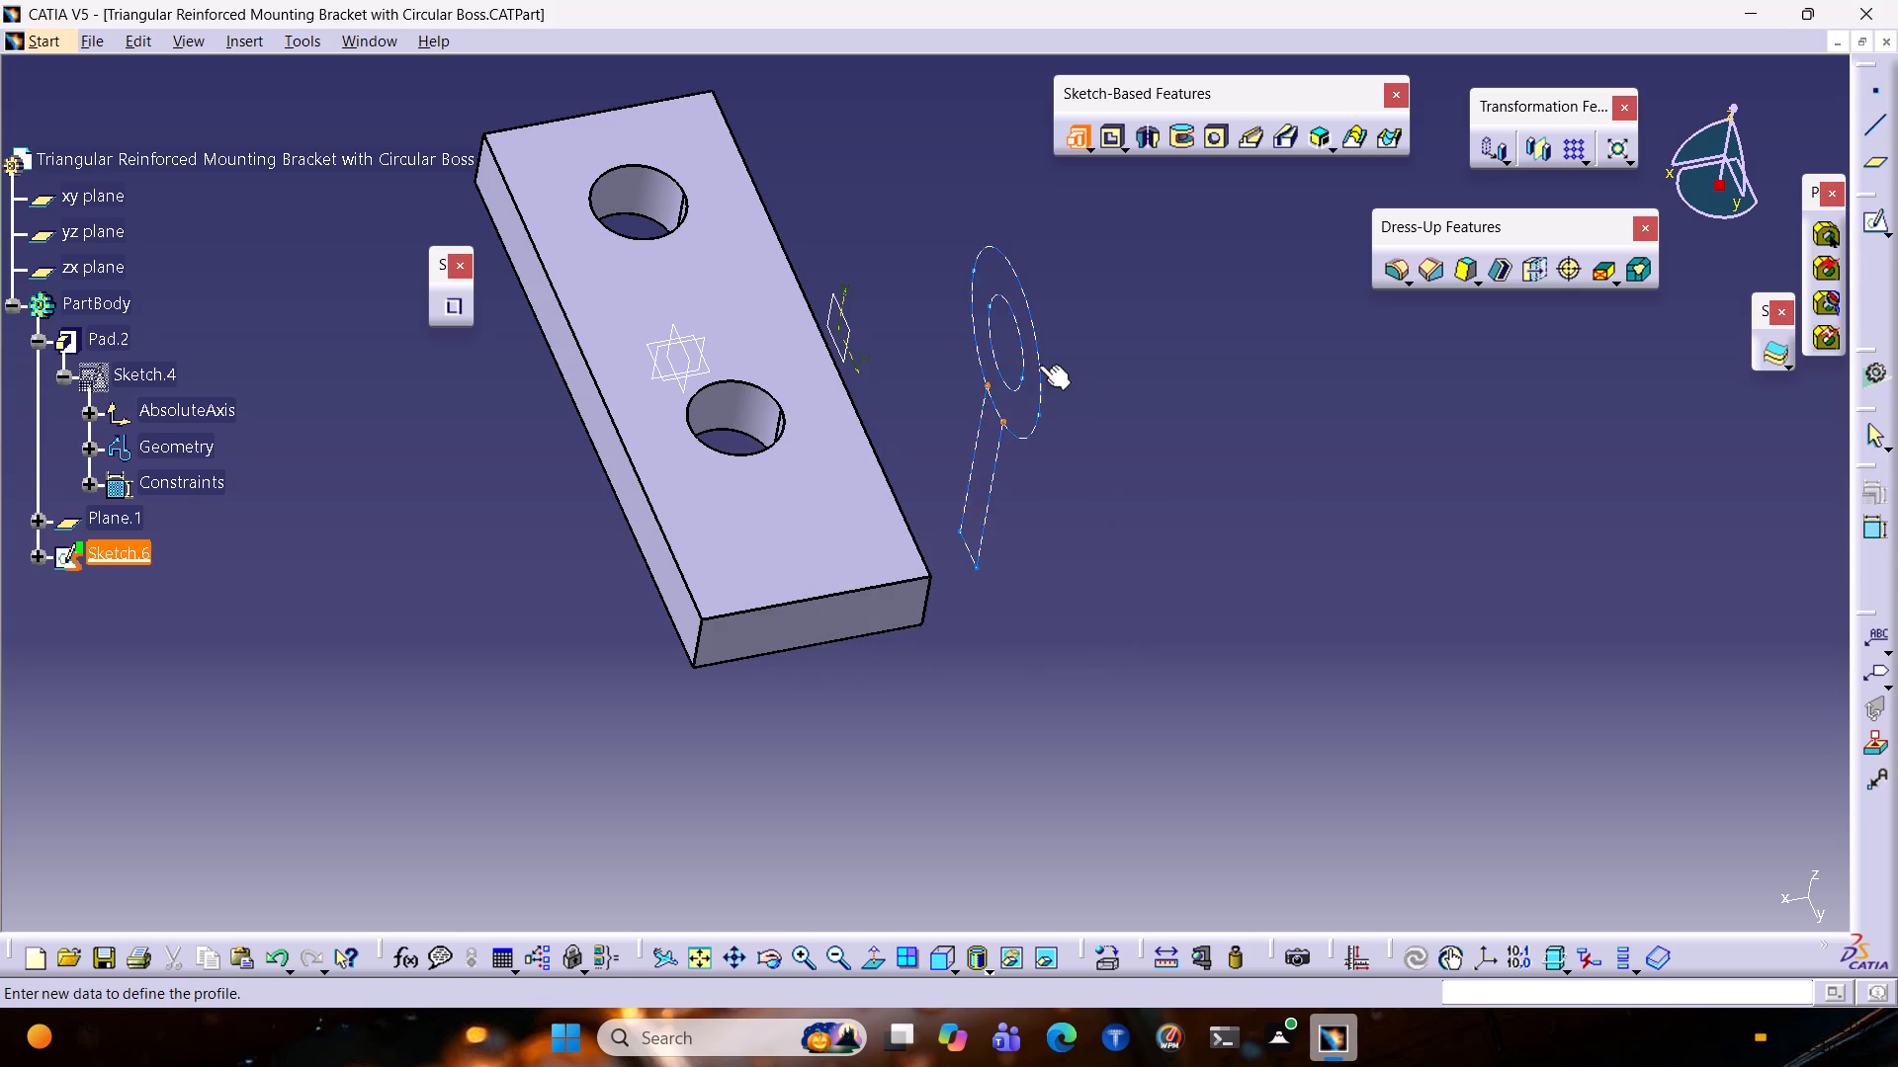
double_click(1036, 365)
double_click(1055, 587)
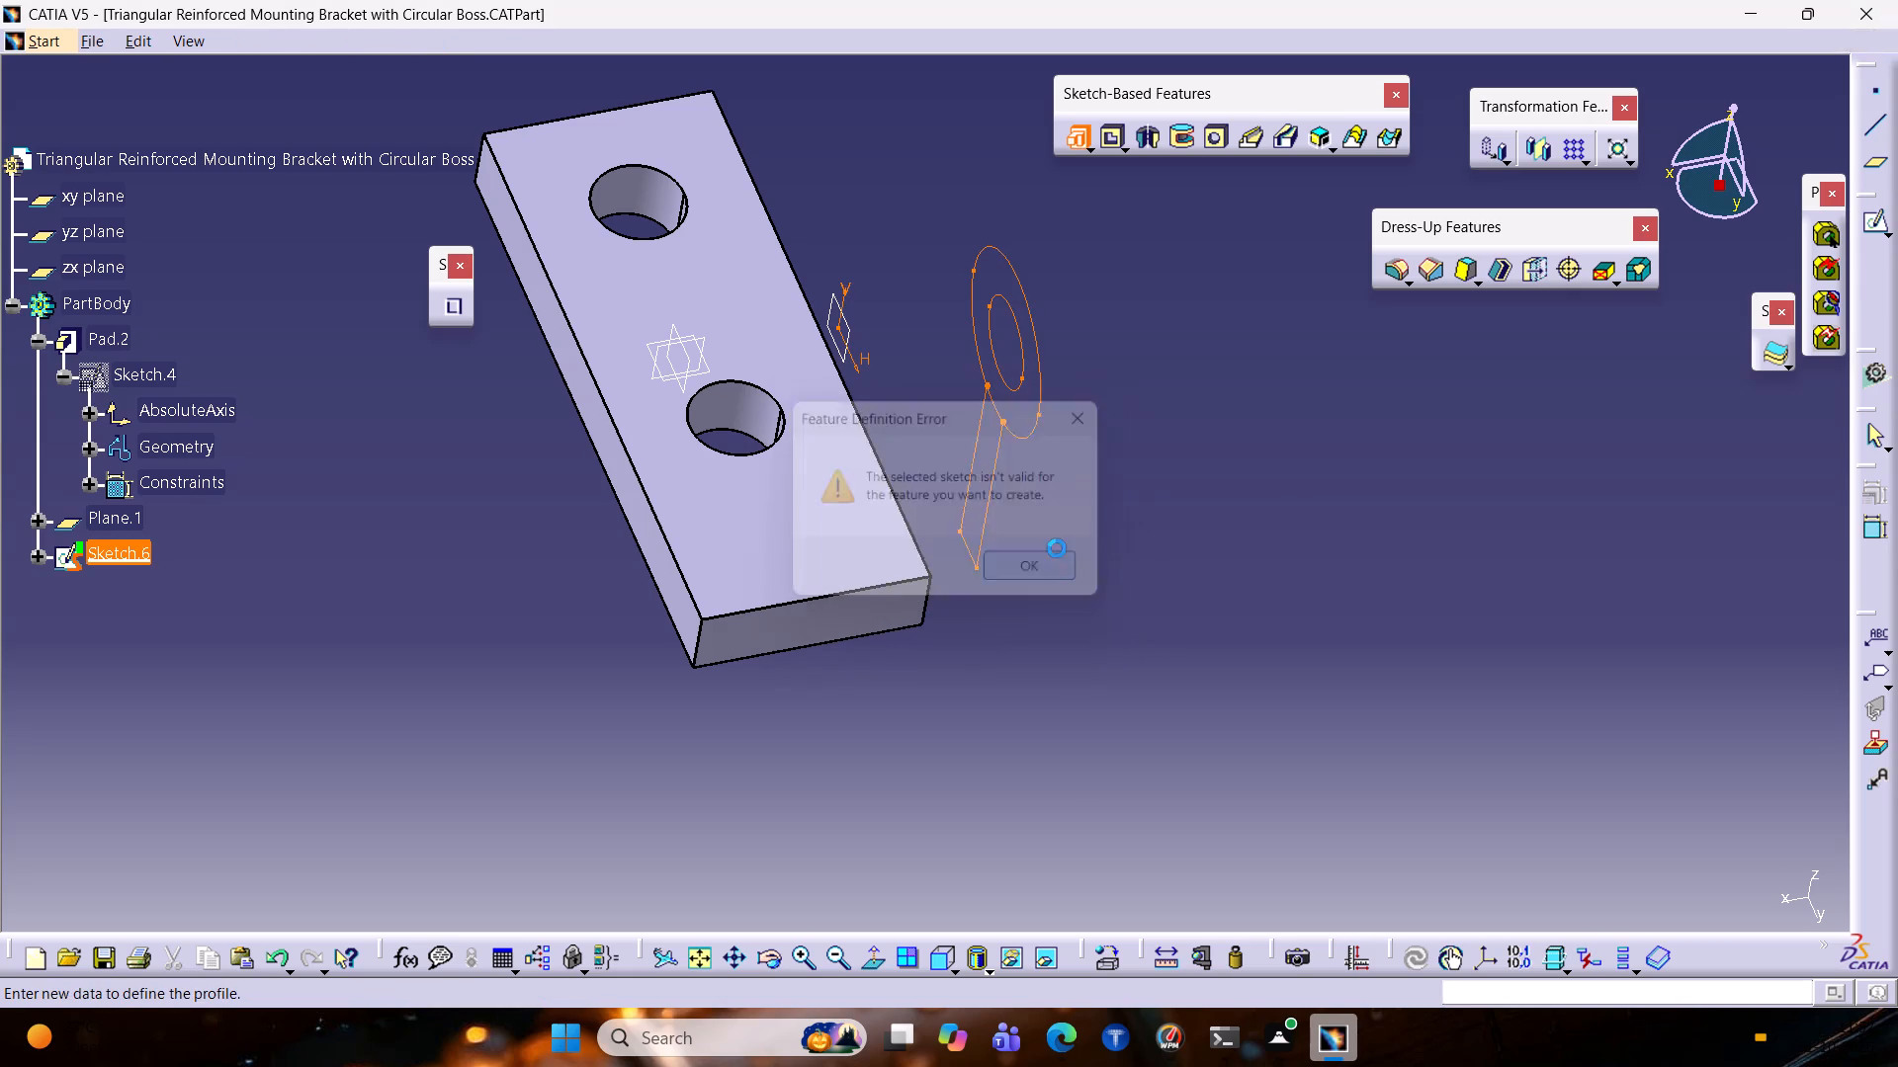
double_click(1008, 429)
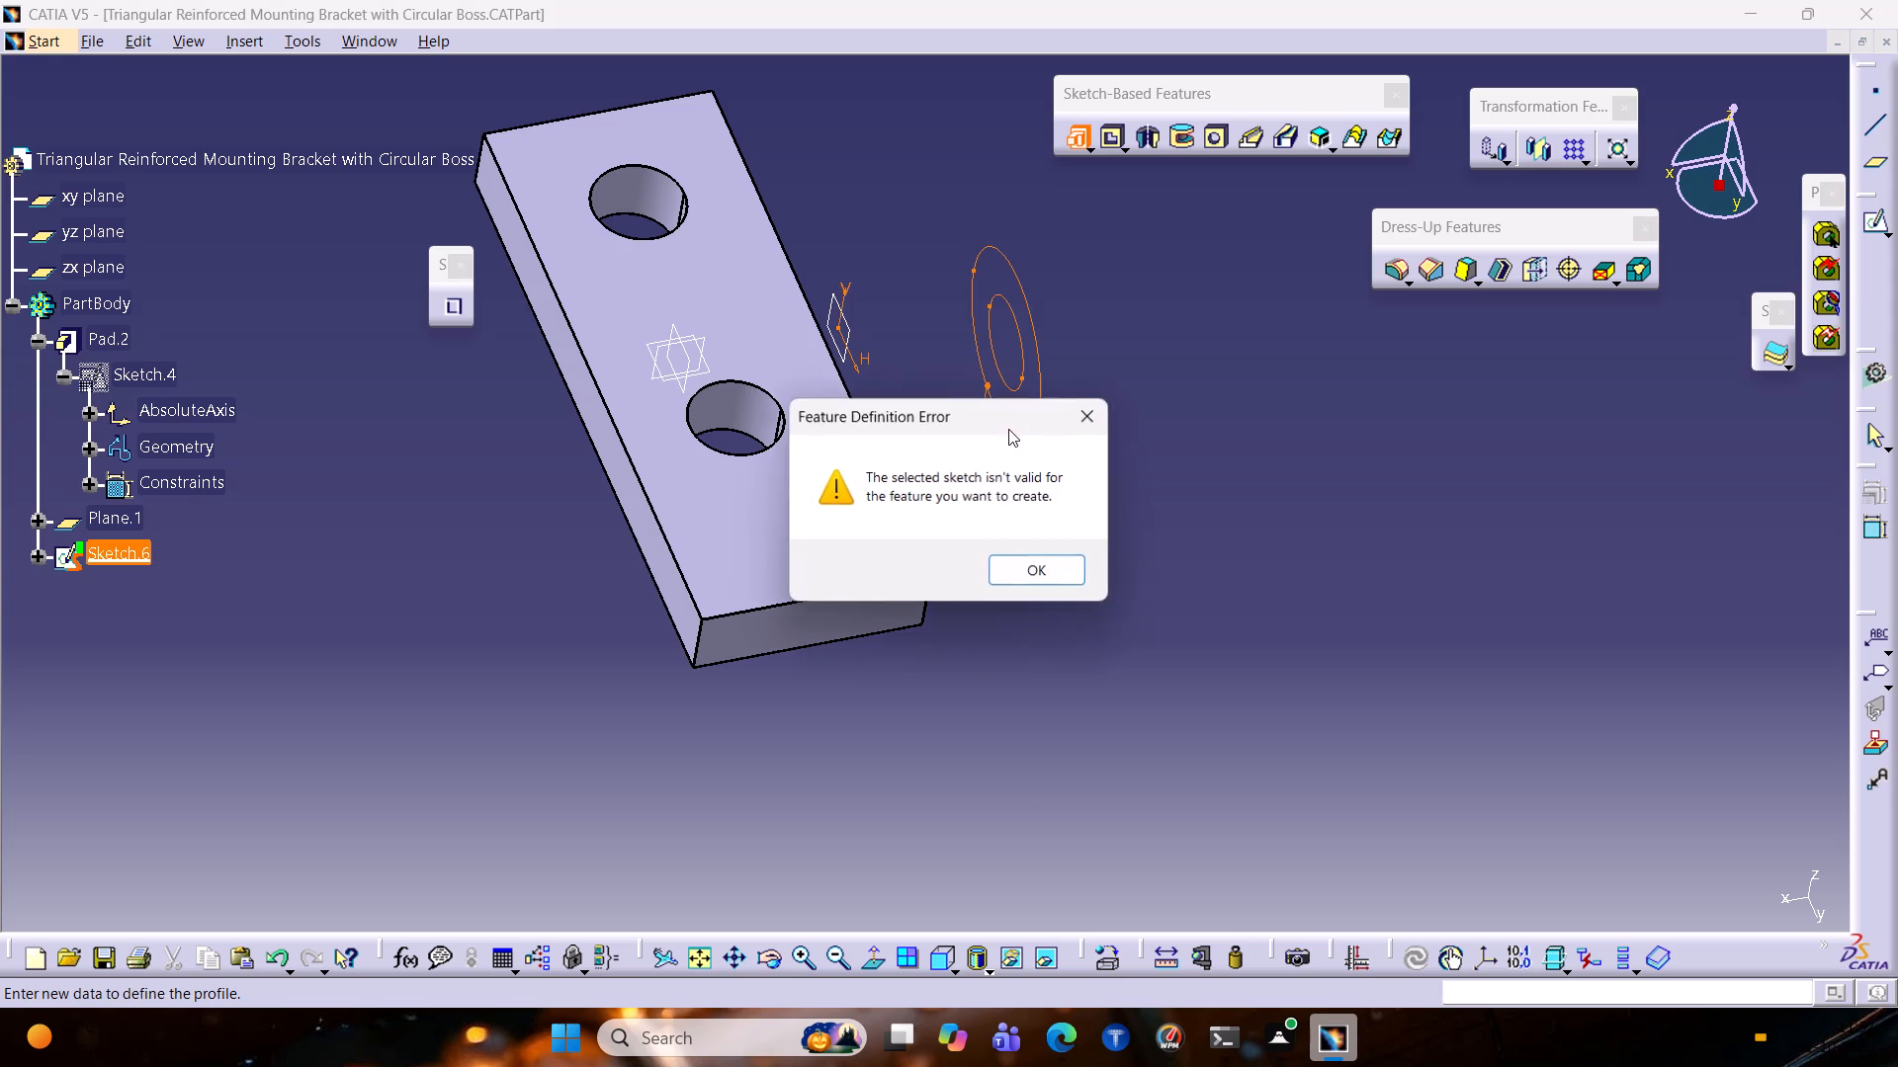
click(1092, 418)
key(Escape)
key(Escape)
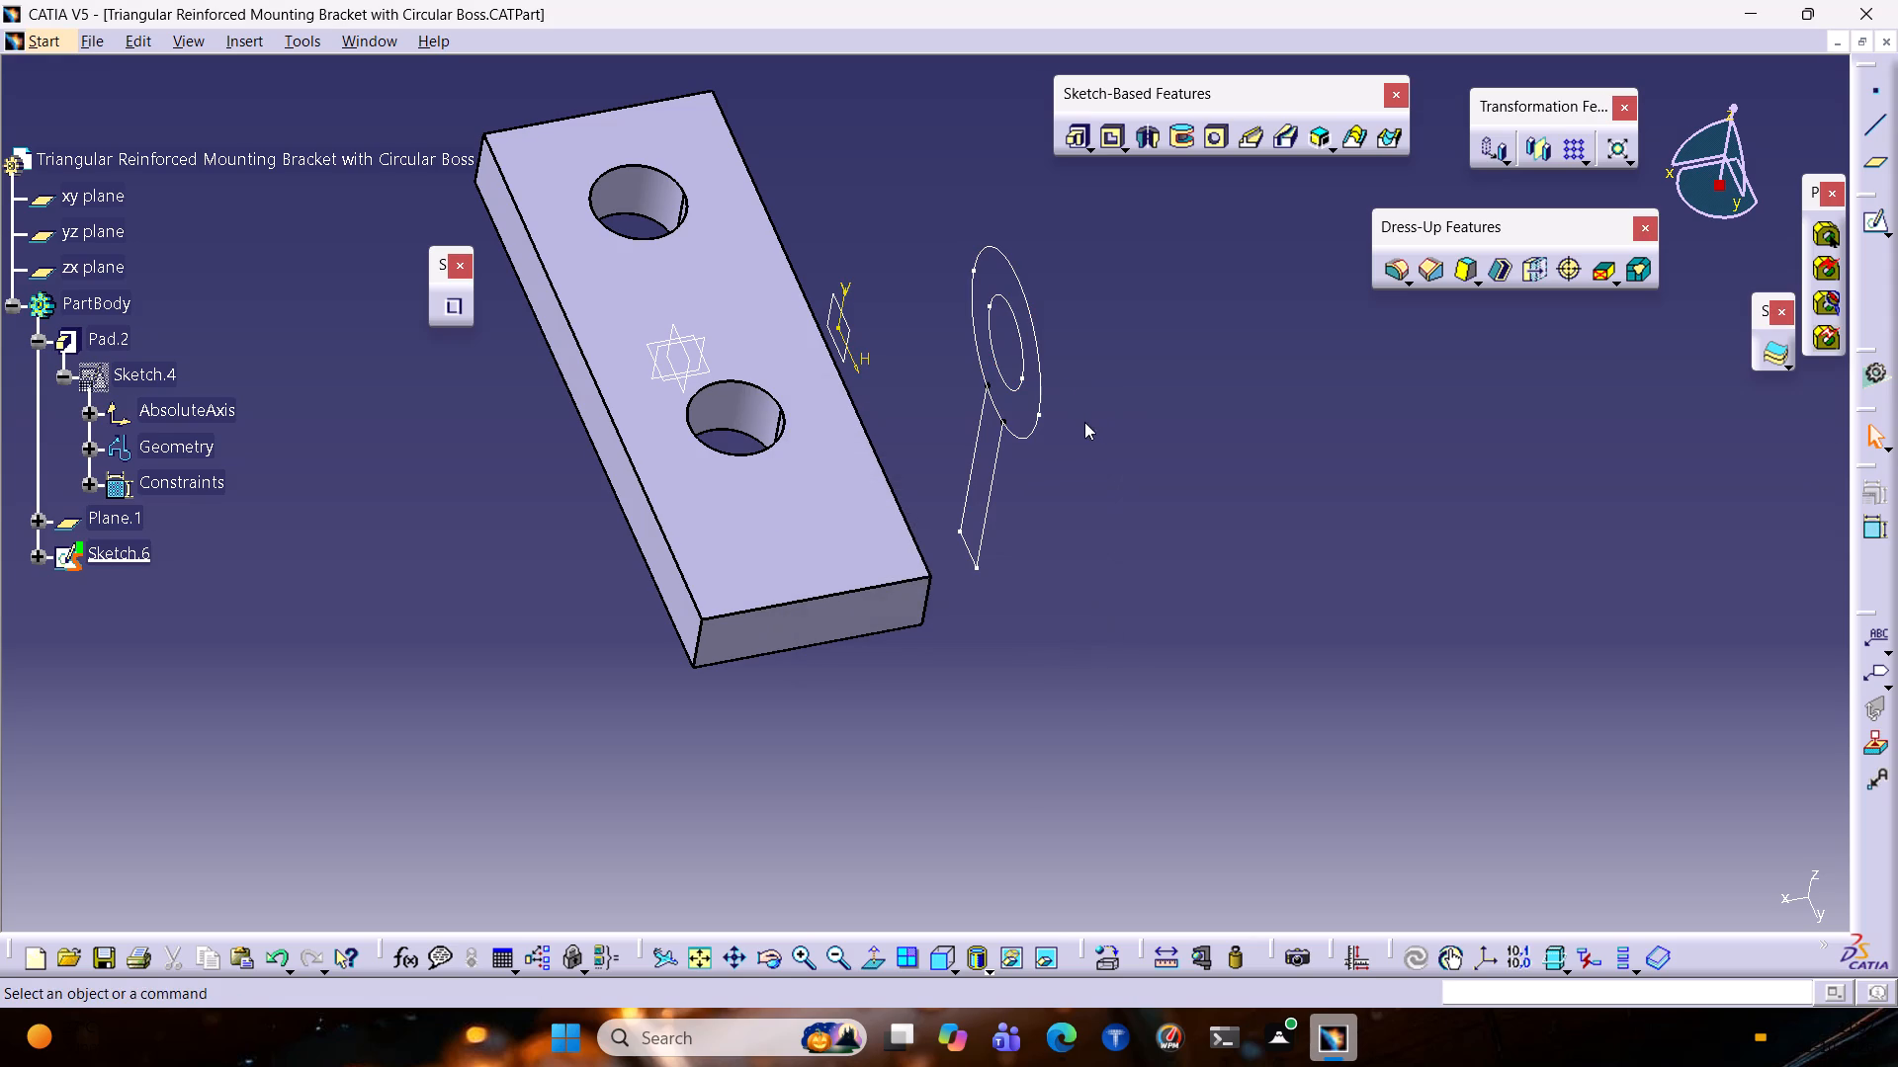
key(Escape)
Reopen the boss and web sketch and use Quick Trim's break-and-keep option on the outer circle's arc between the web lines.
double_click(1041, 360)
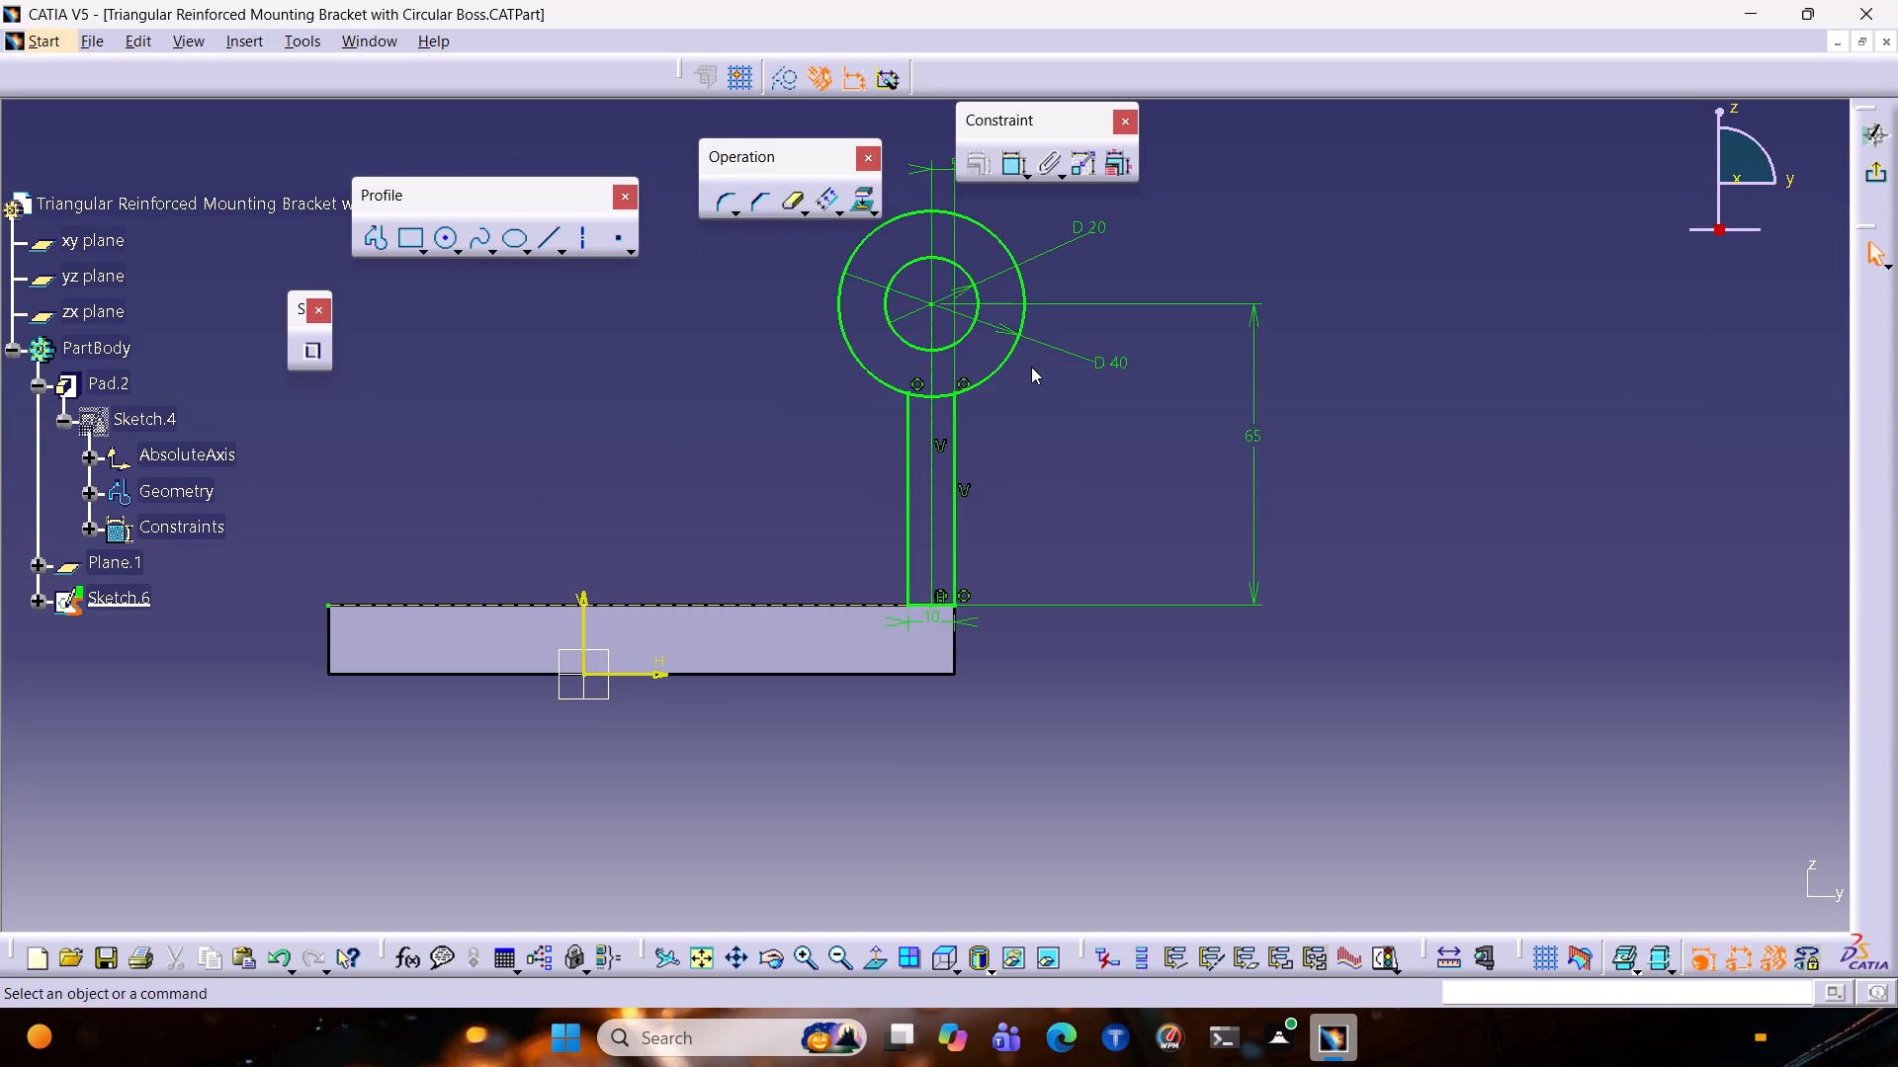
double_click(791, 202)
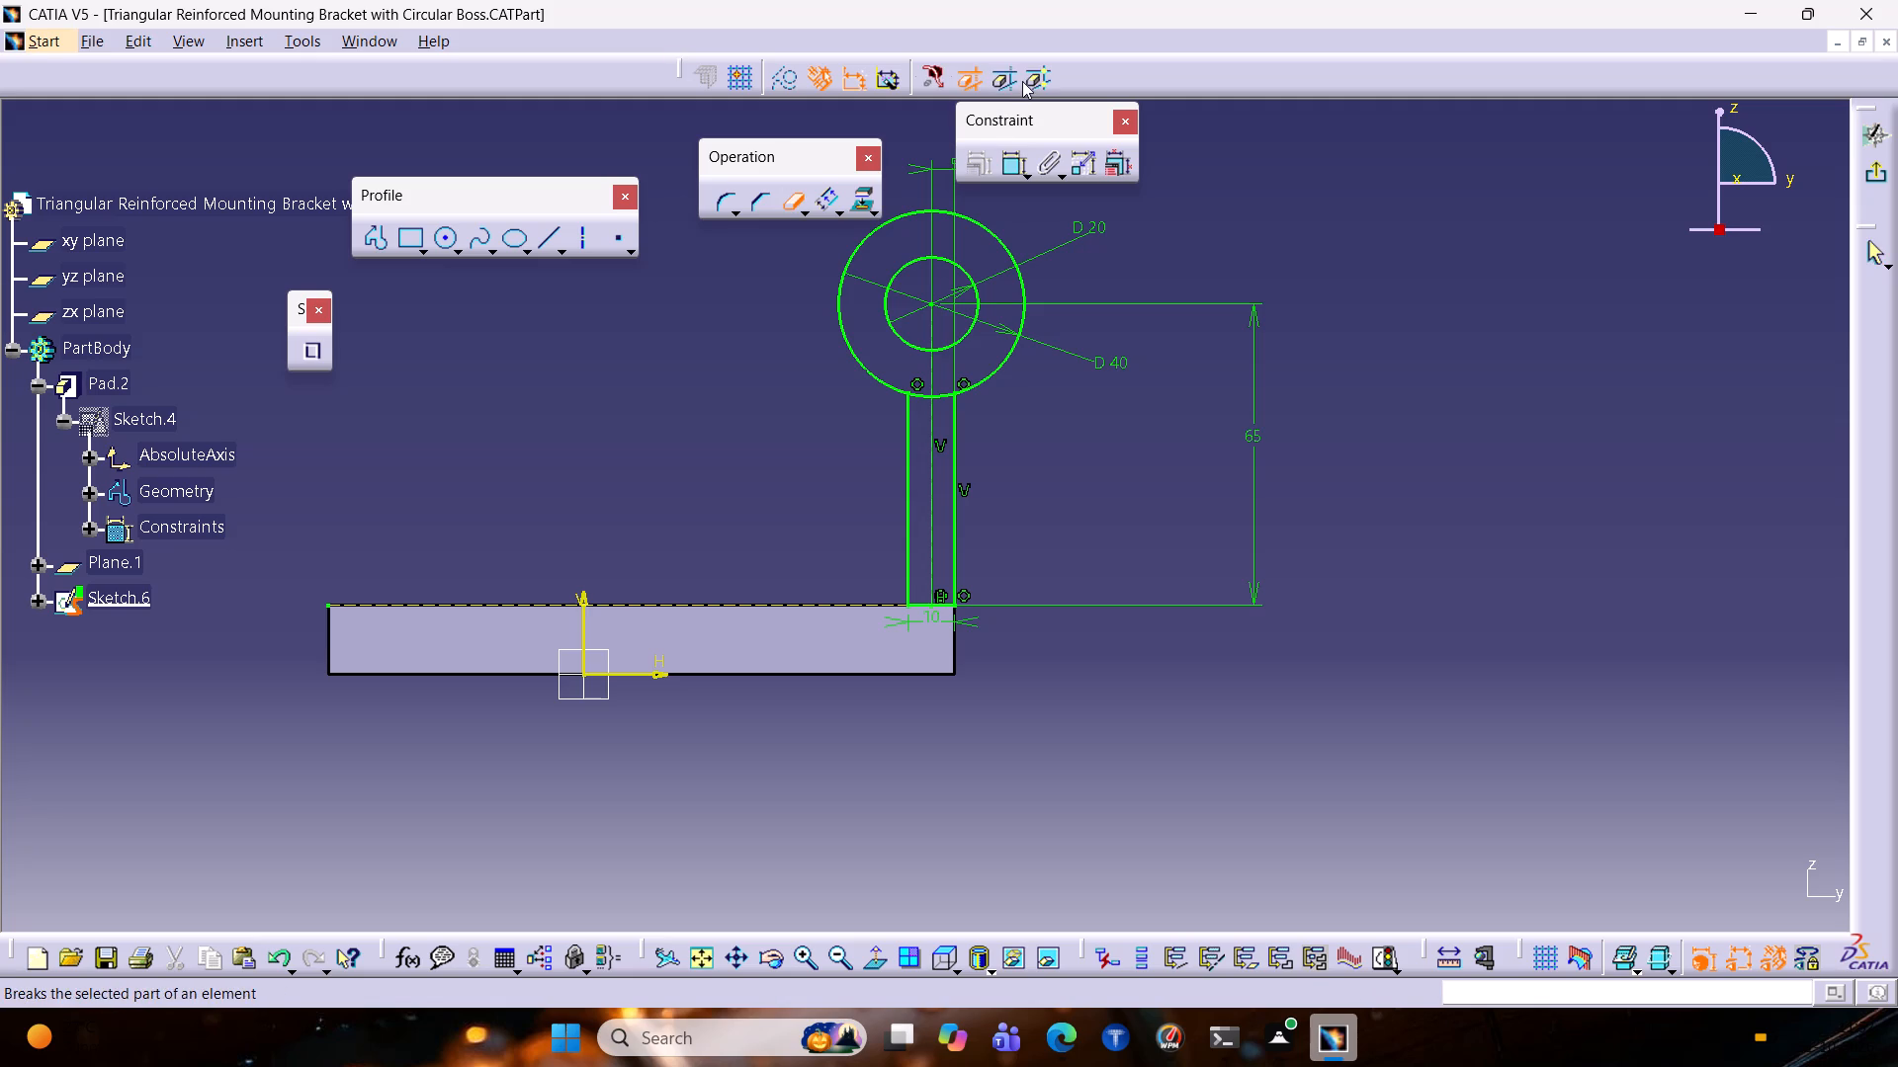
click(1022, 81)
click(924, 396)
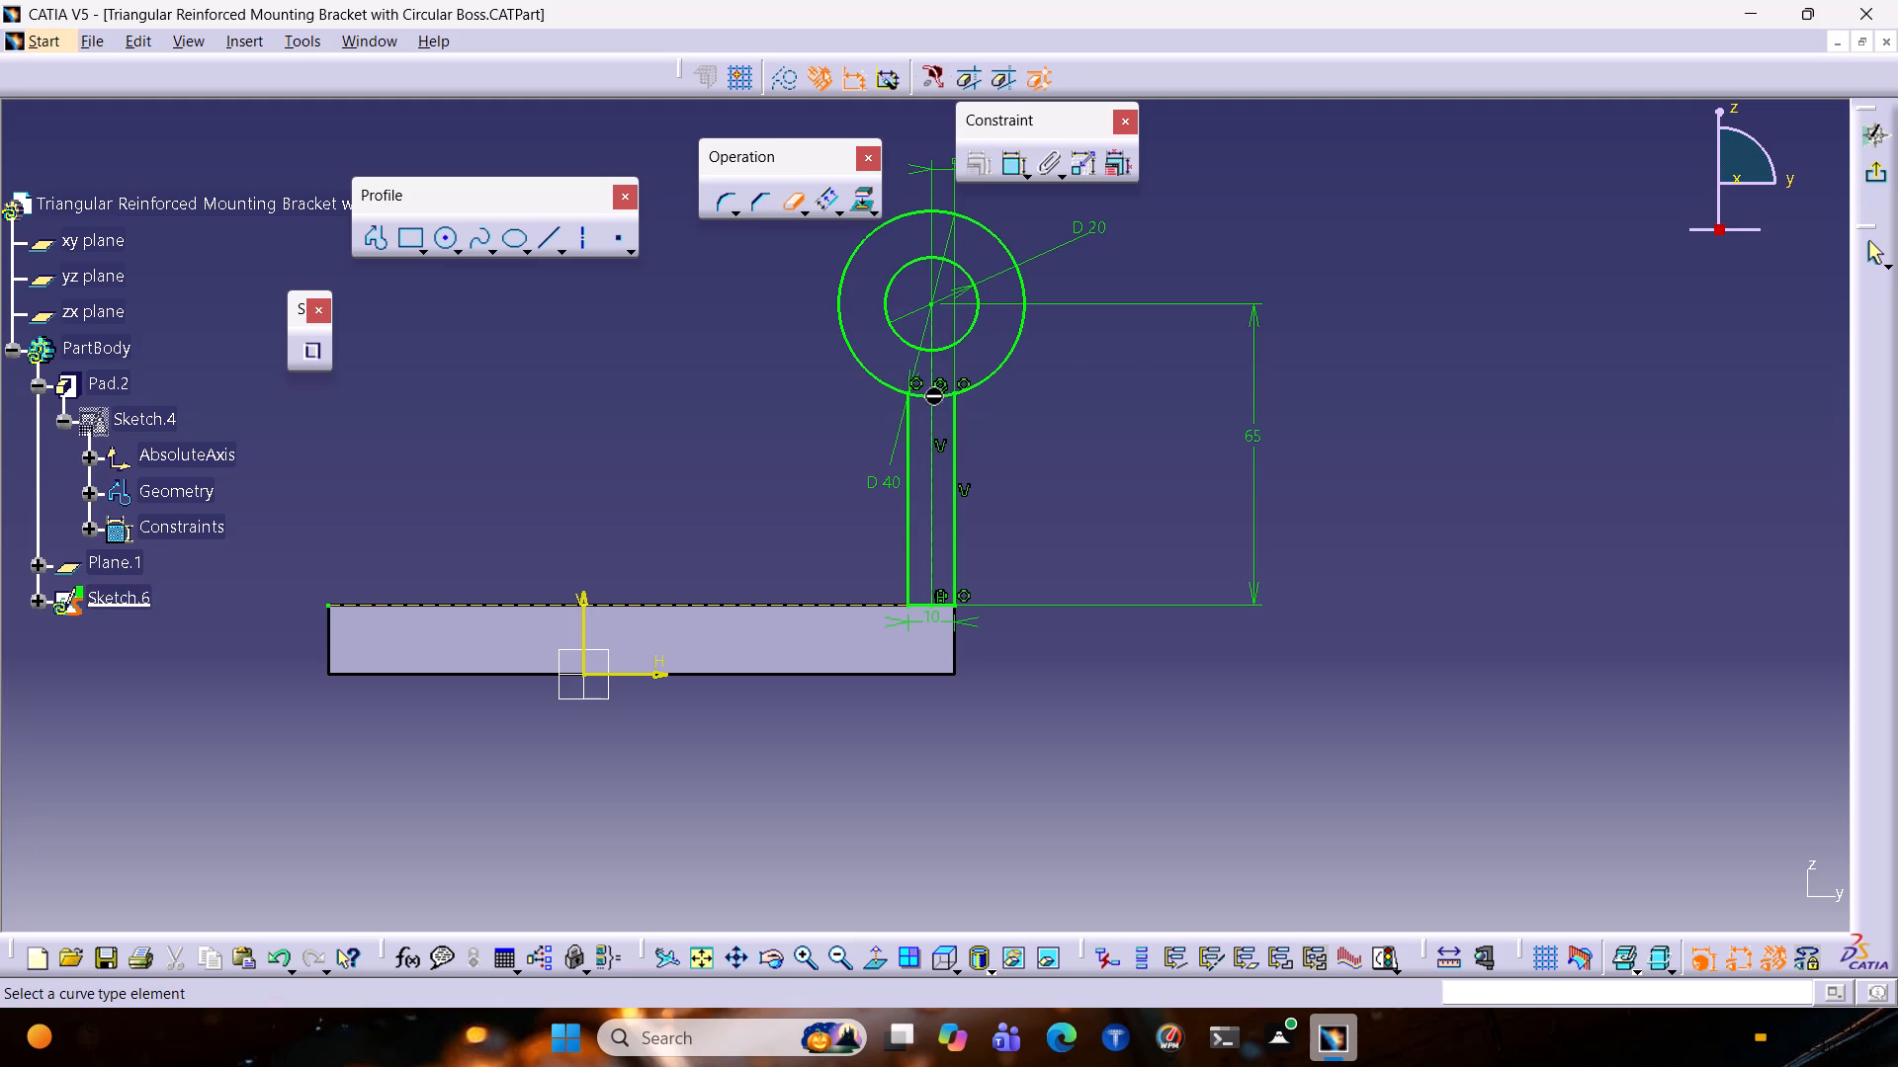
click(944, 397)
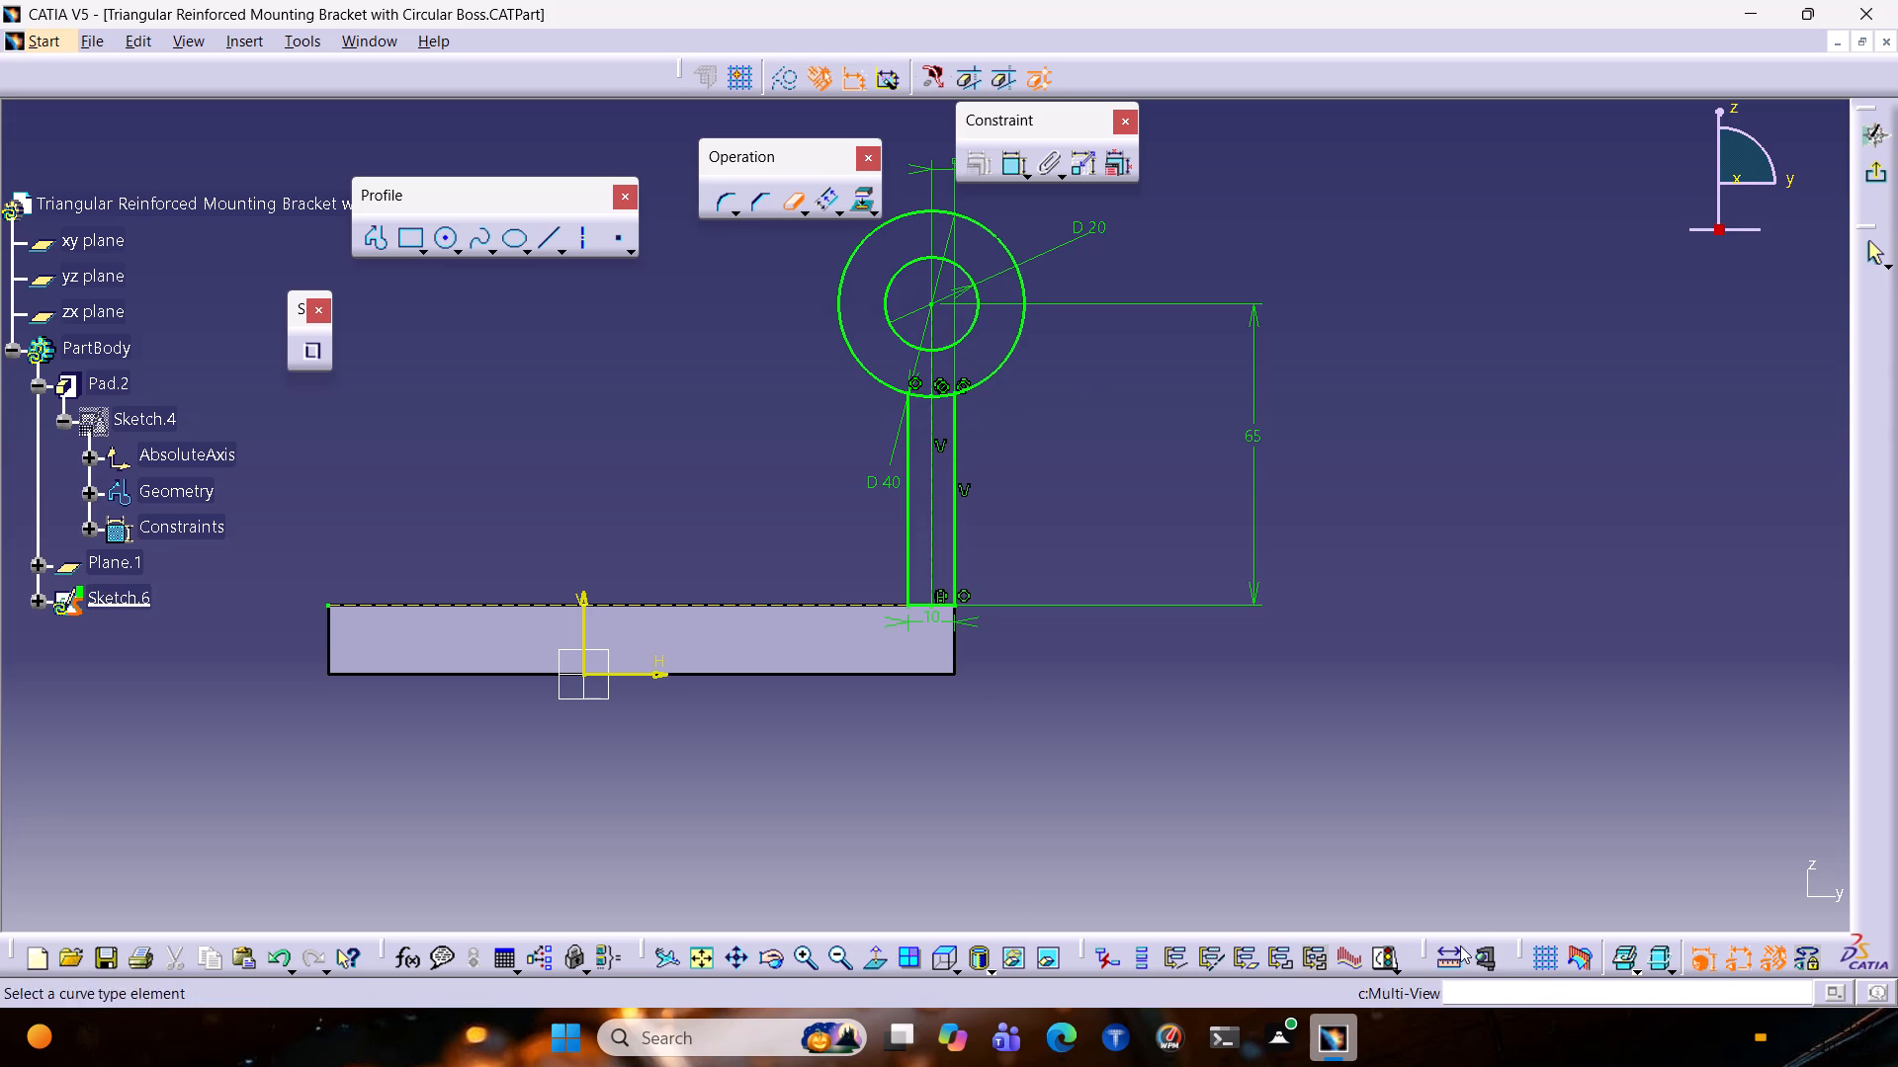
Check the sketch's solving status and review the detailed diagnostic in Sketch Analysis.
click(1379, 956)
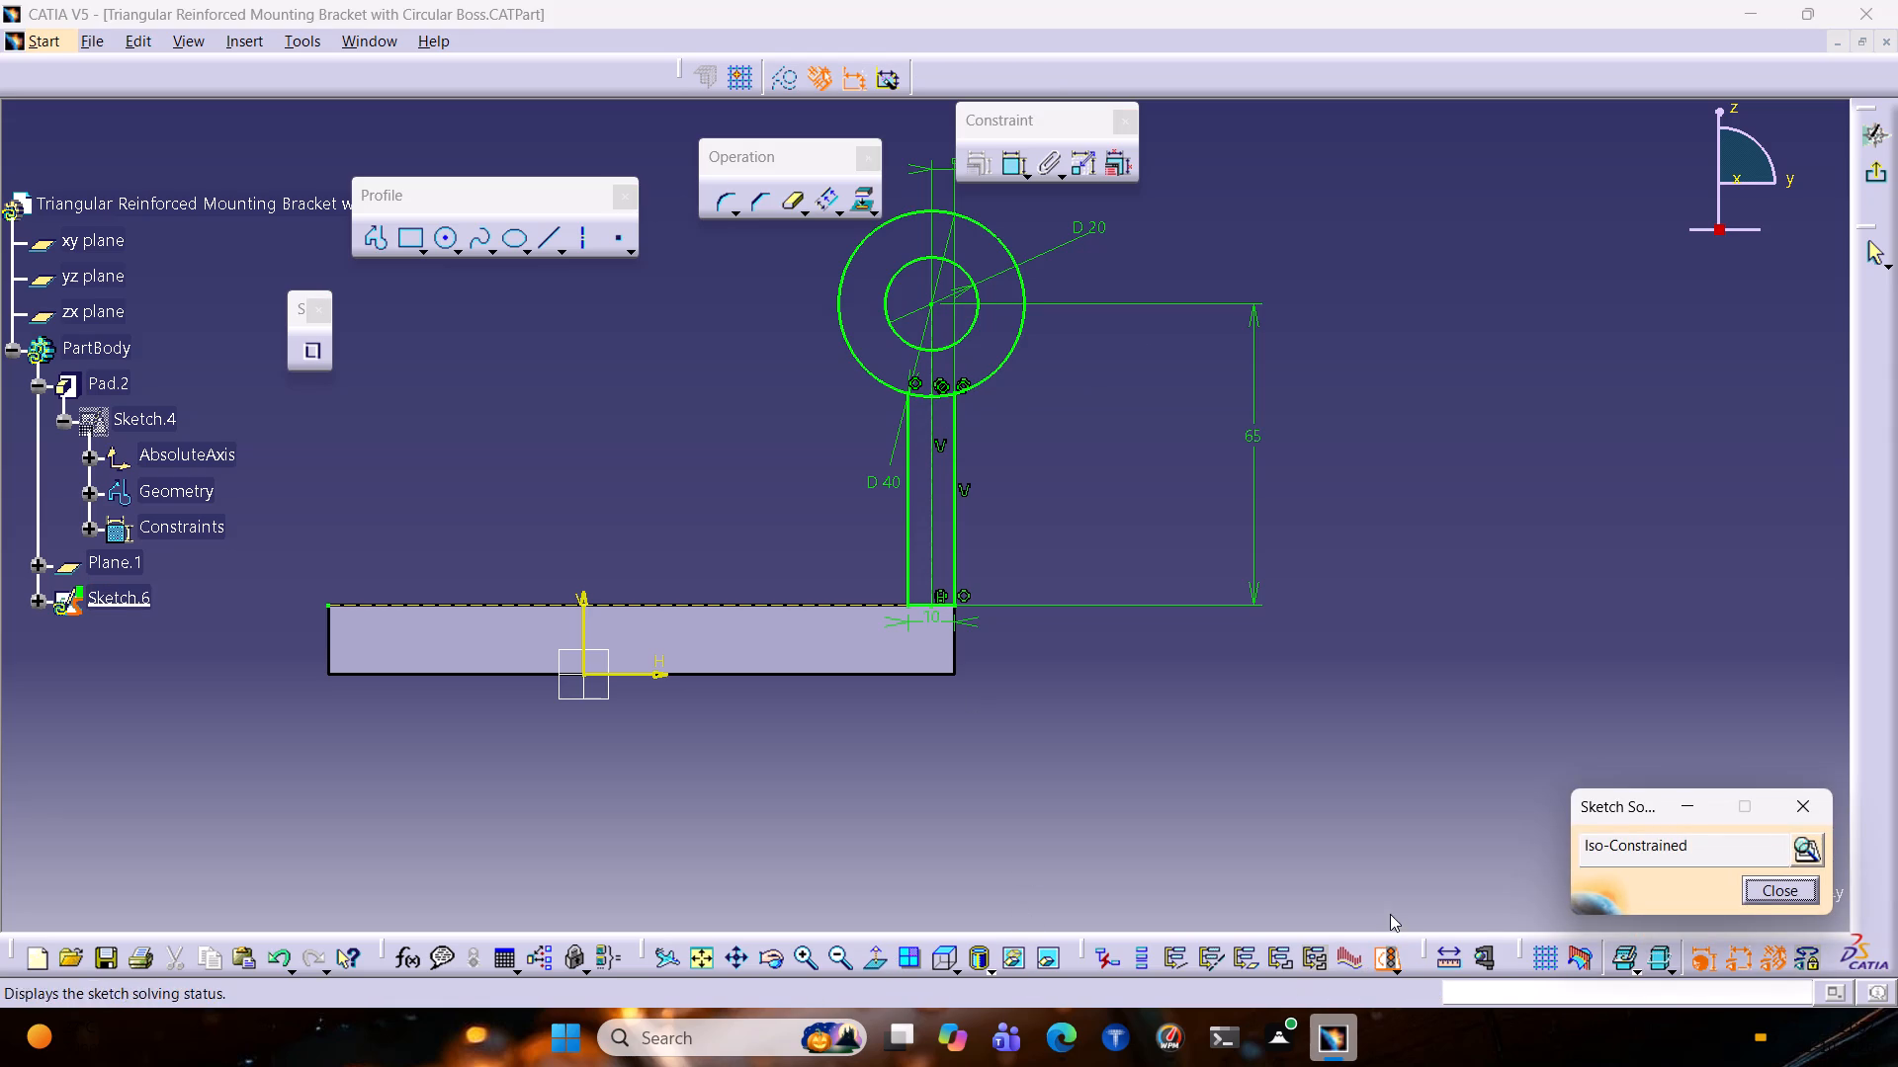
click(1796, 847)
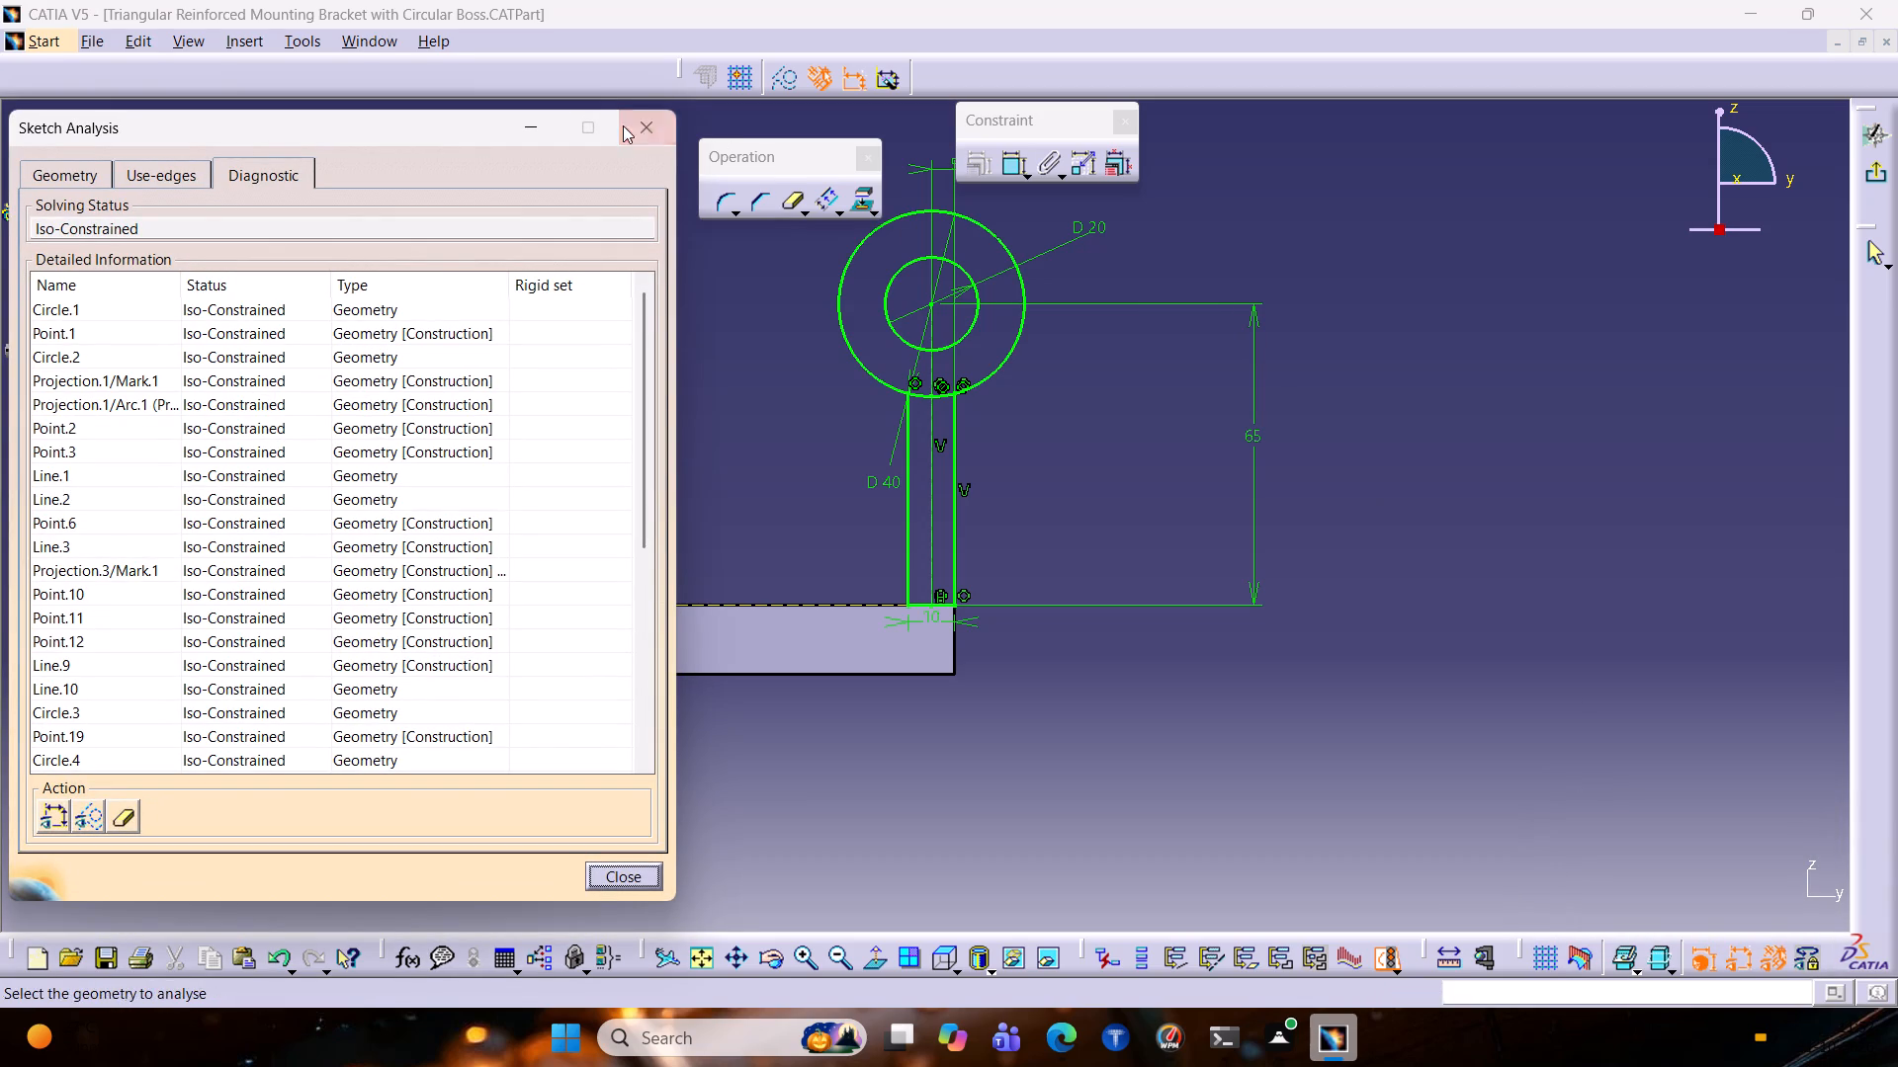
click(623, 124)
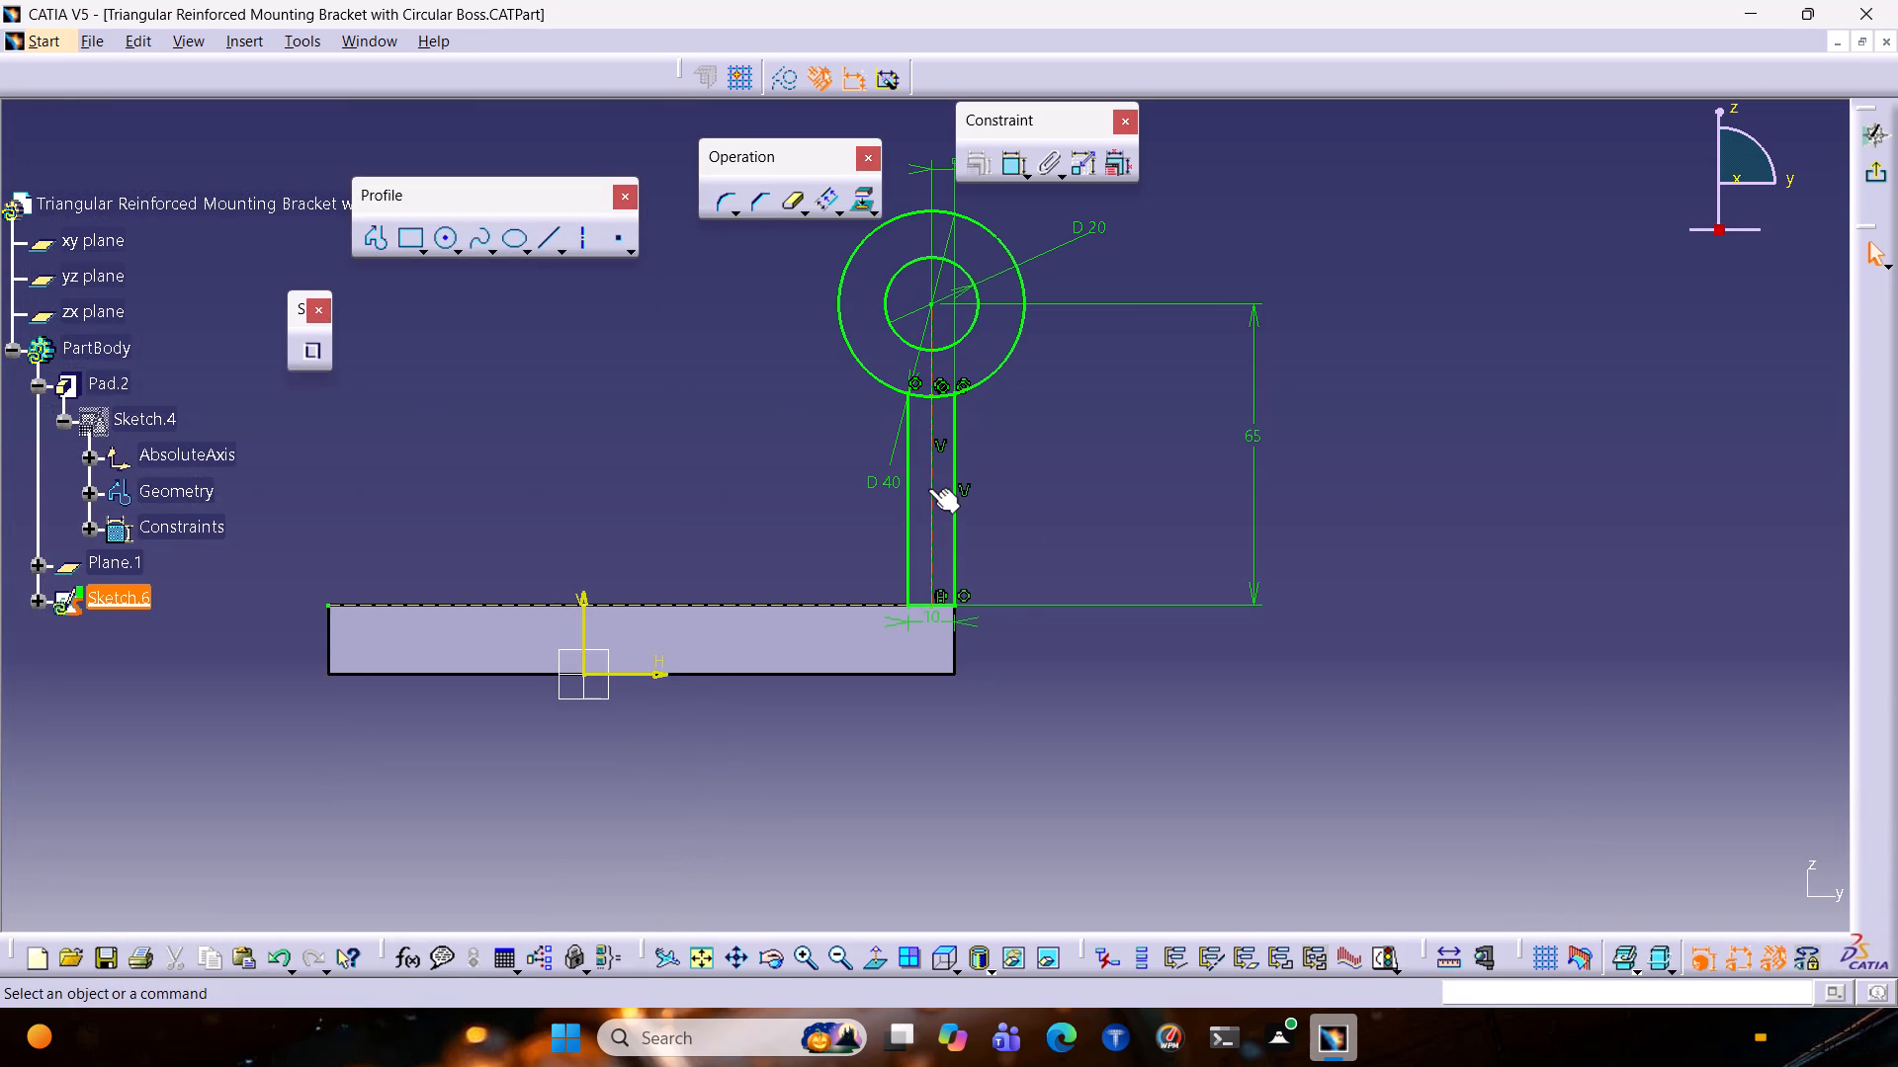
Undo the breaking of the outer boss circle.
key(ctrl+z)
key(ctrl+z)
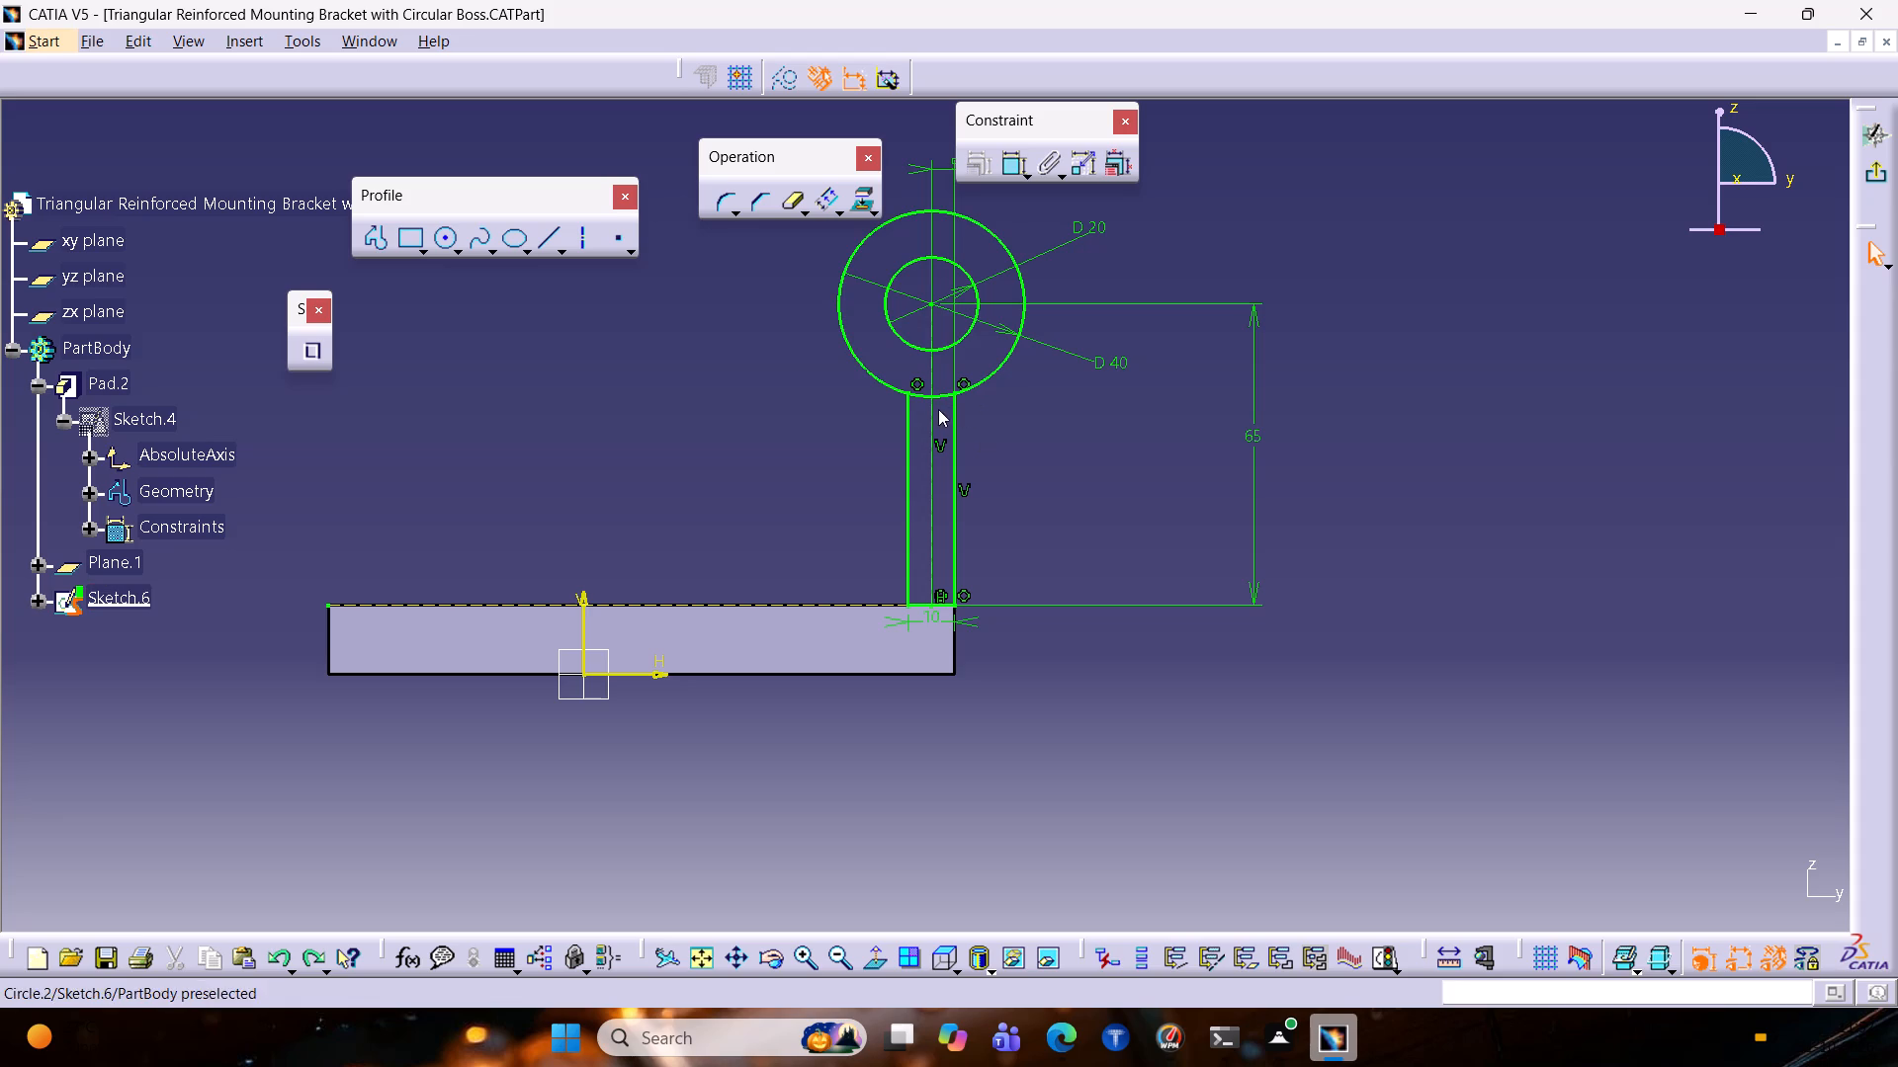
Delete the vertical construction line running through the boss centre and the middle of the web.
ctrl+middle_drag(1028, 470, 1119, 330)
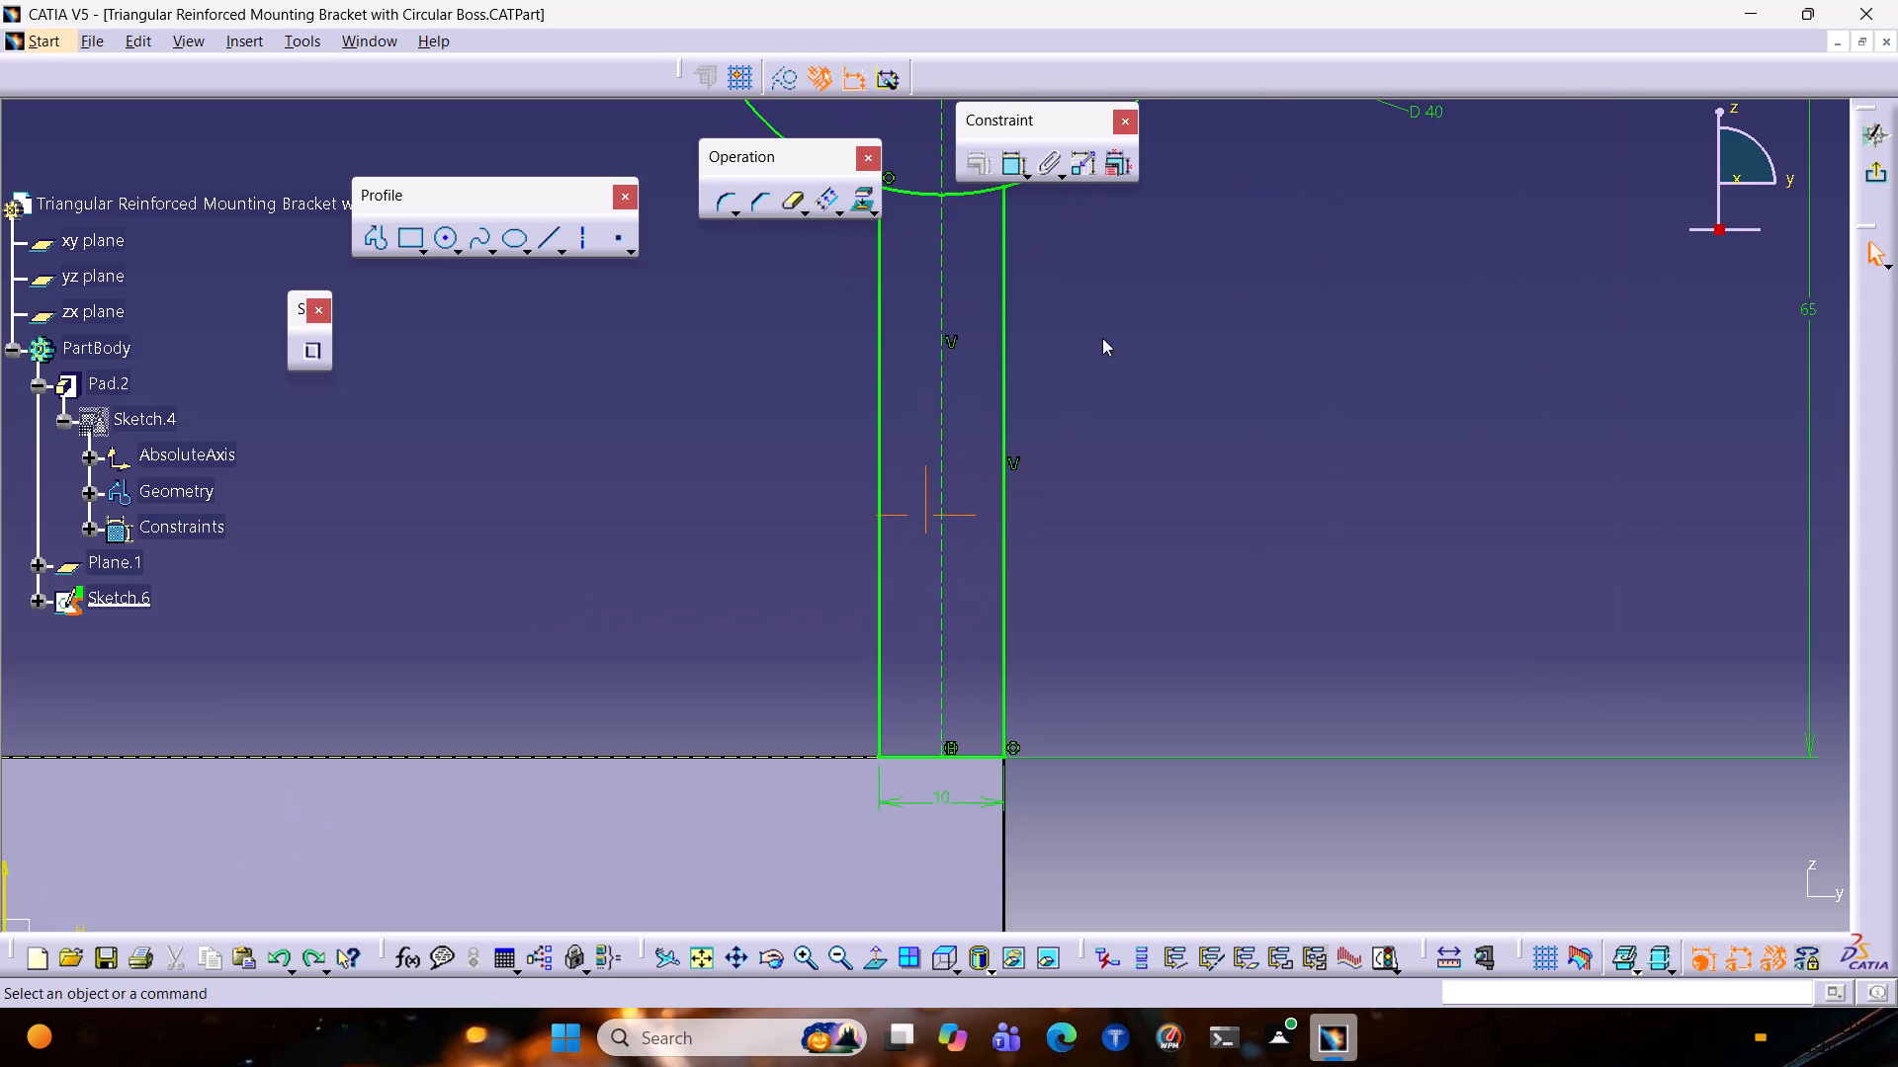
click(937, 401)
click(943, 406)
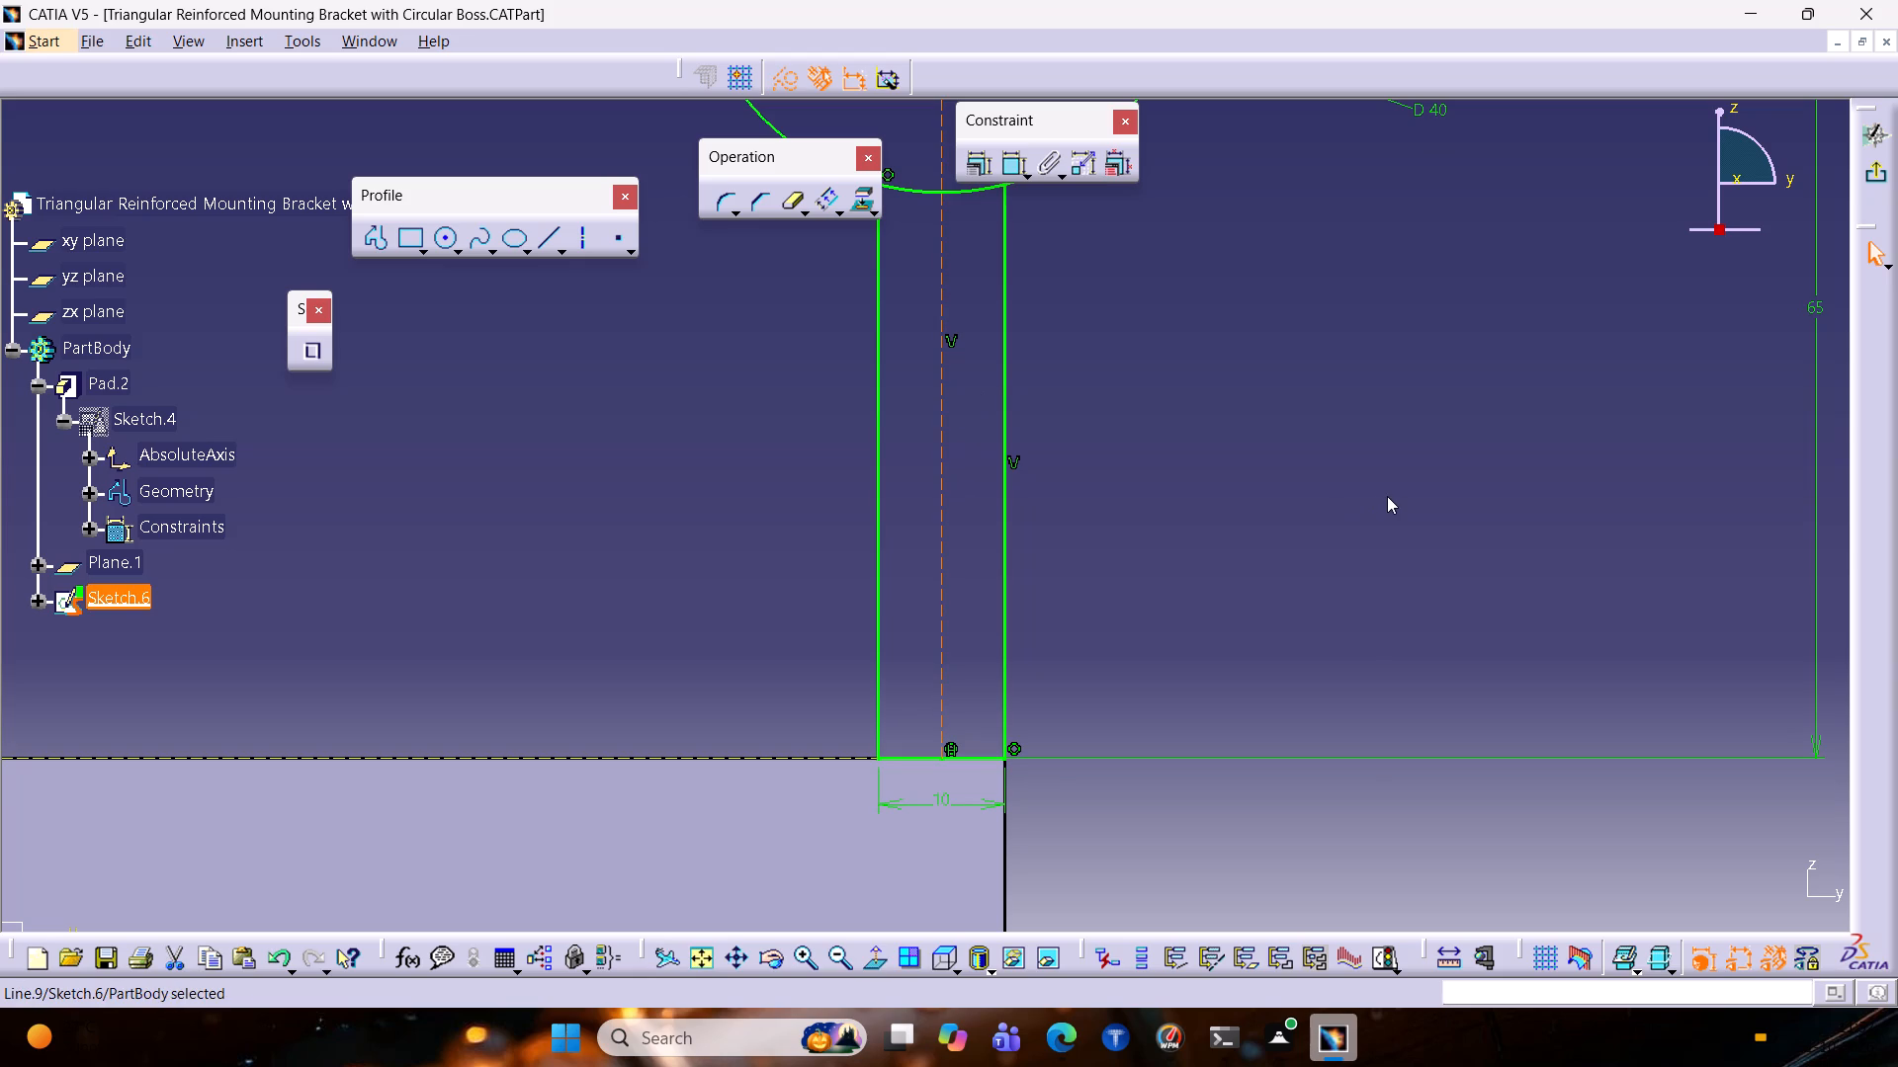
key(Delete)
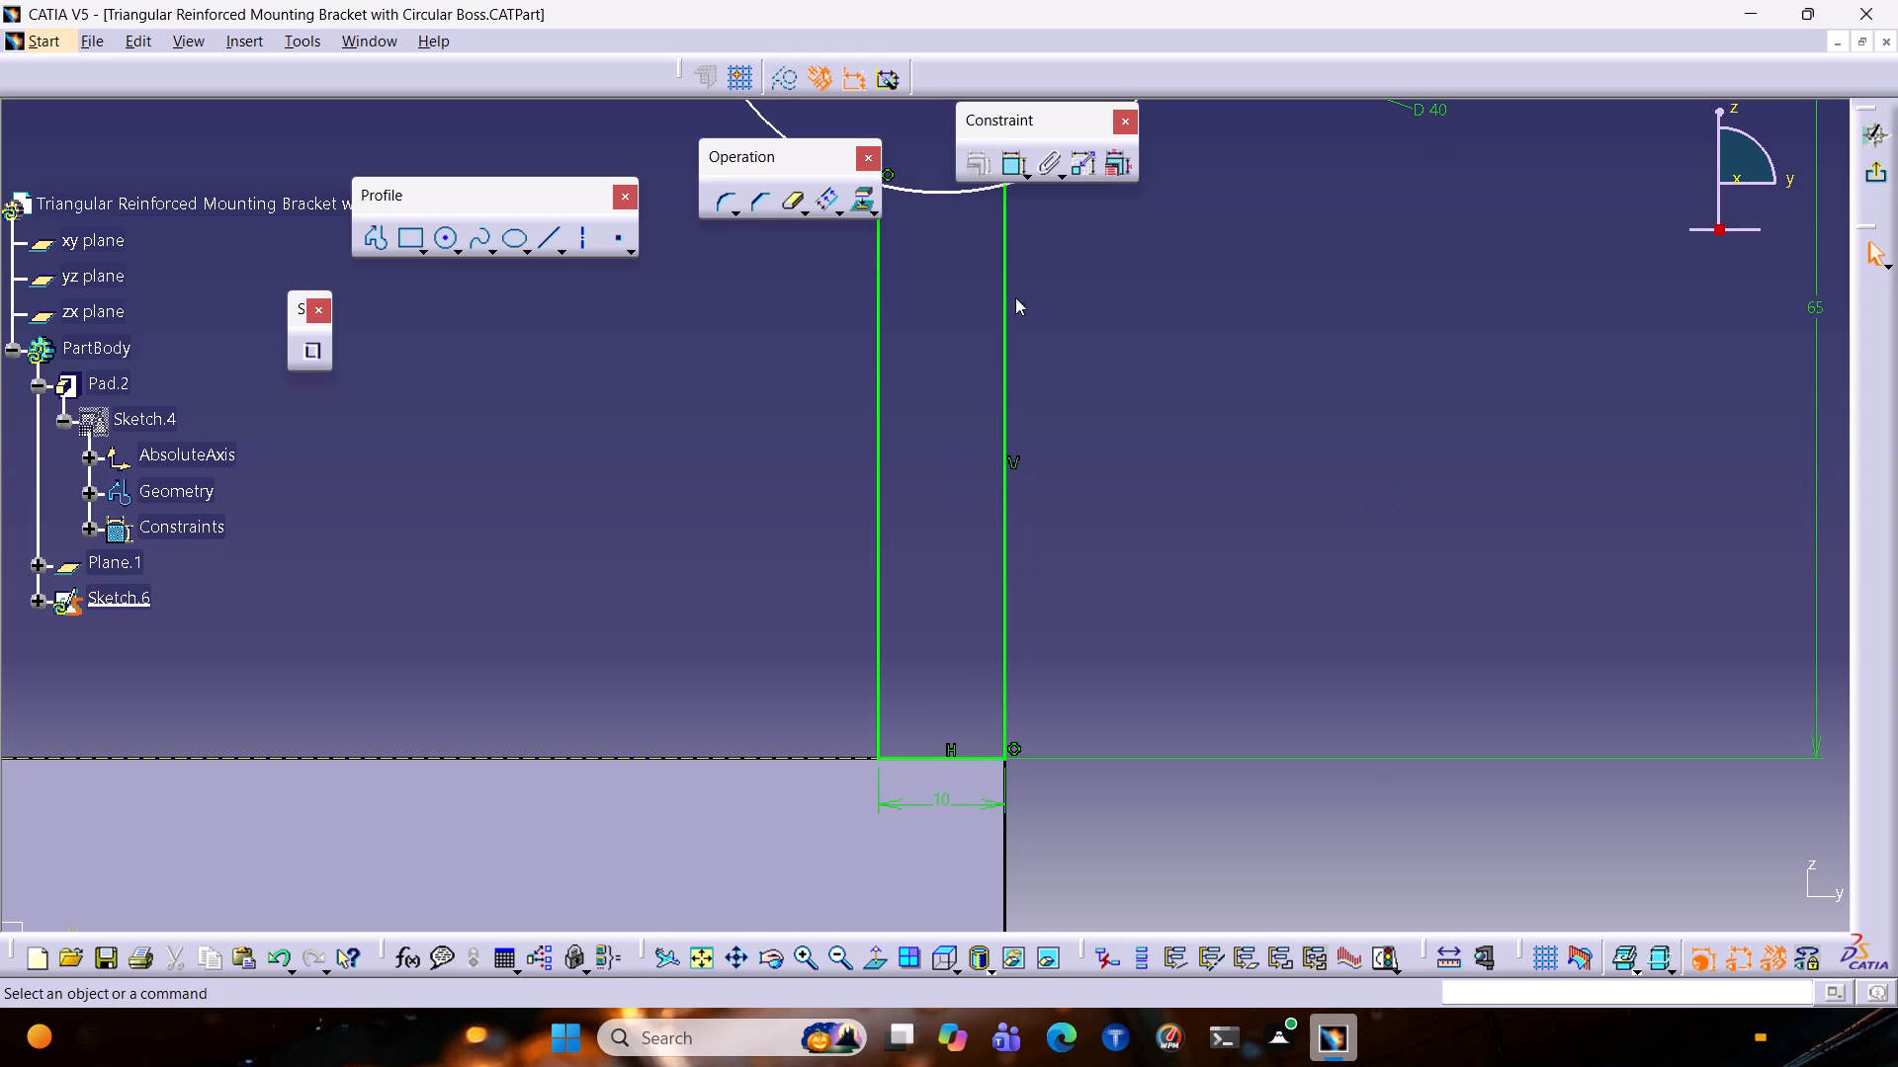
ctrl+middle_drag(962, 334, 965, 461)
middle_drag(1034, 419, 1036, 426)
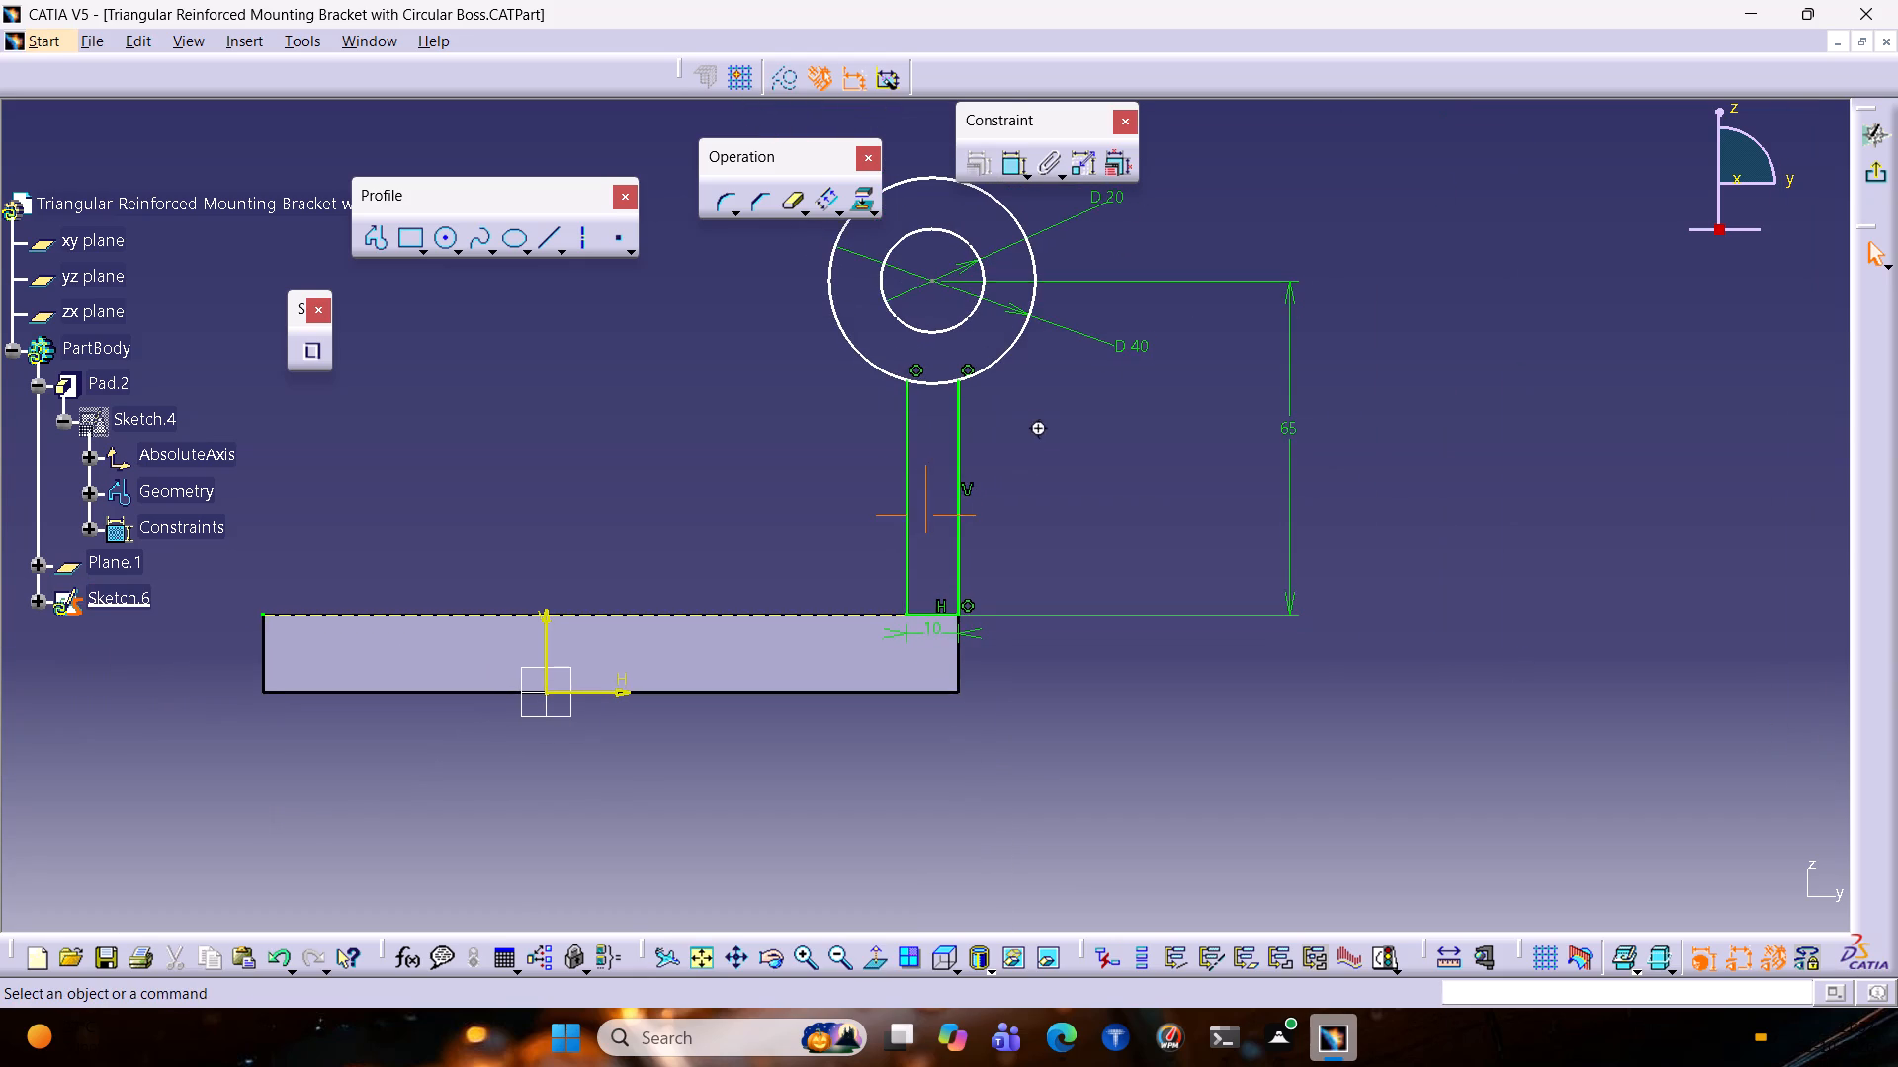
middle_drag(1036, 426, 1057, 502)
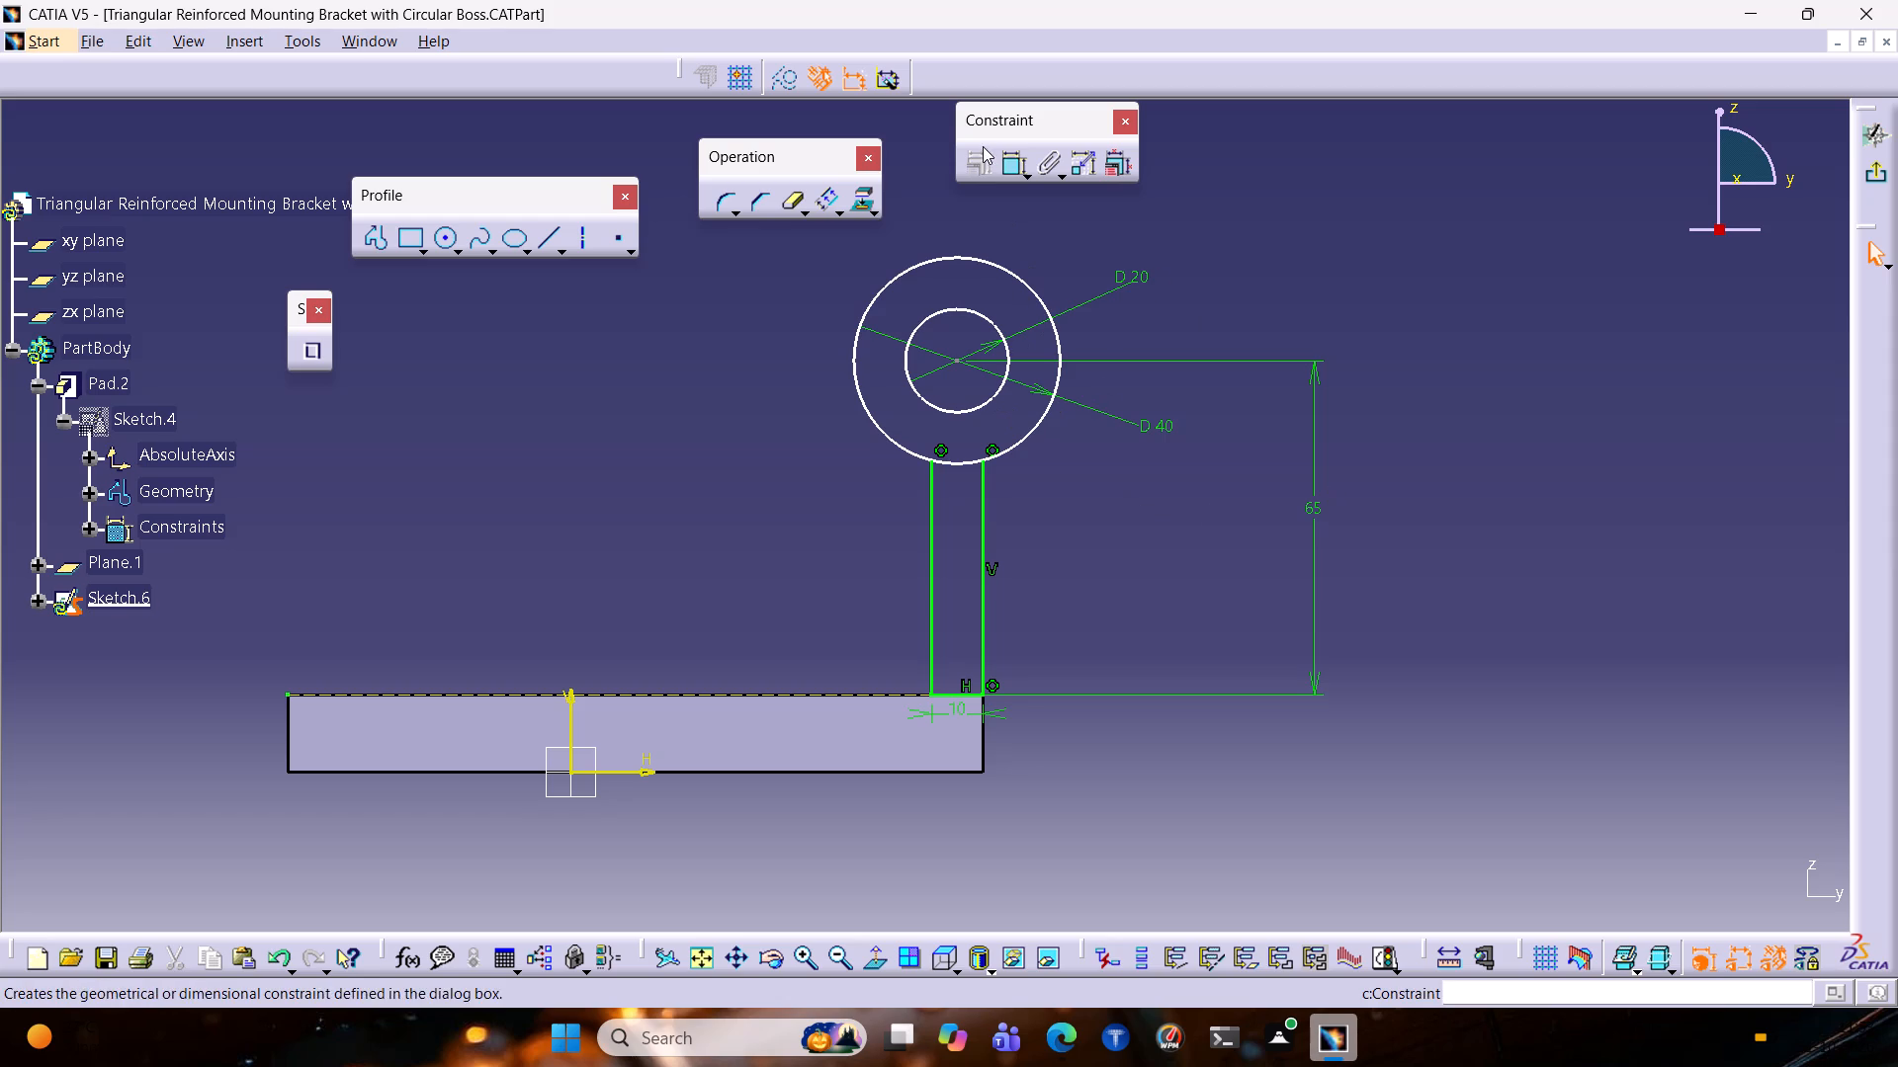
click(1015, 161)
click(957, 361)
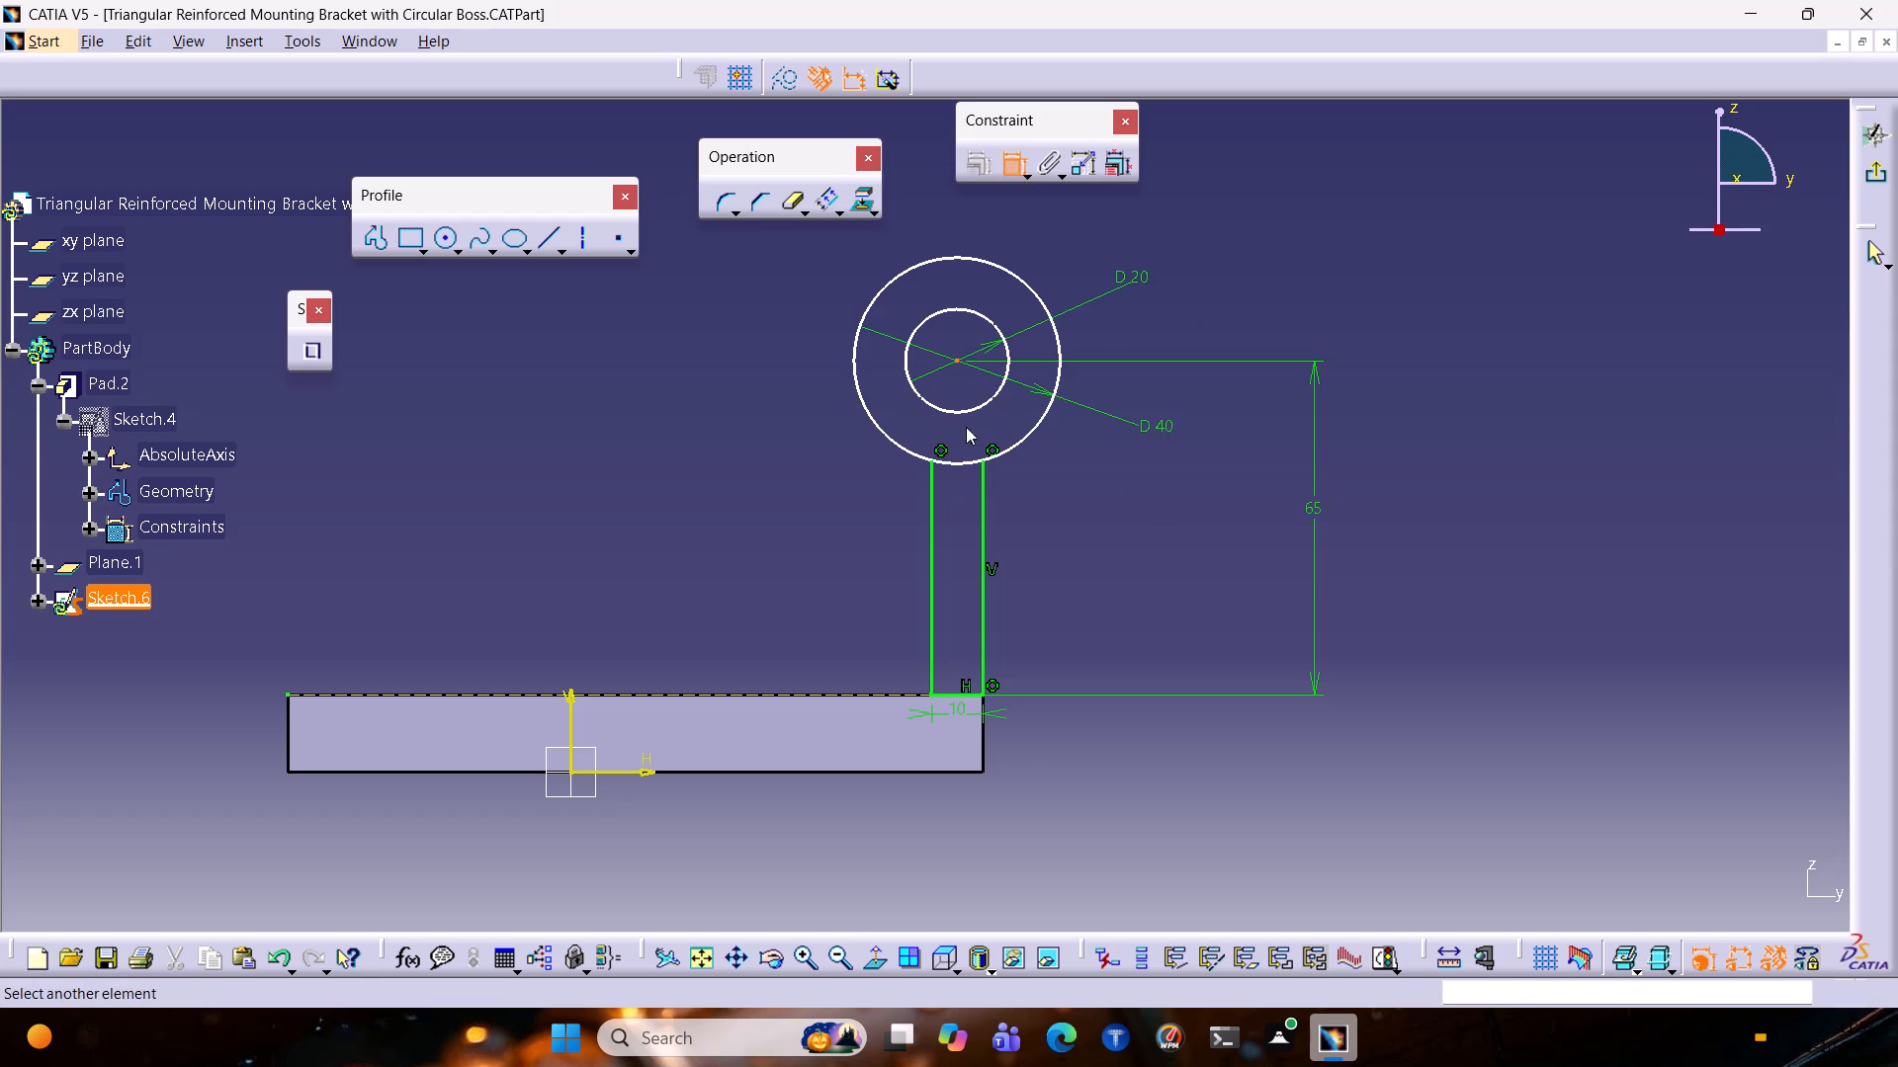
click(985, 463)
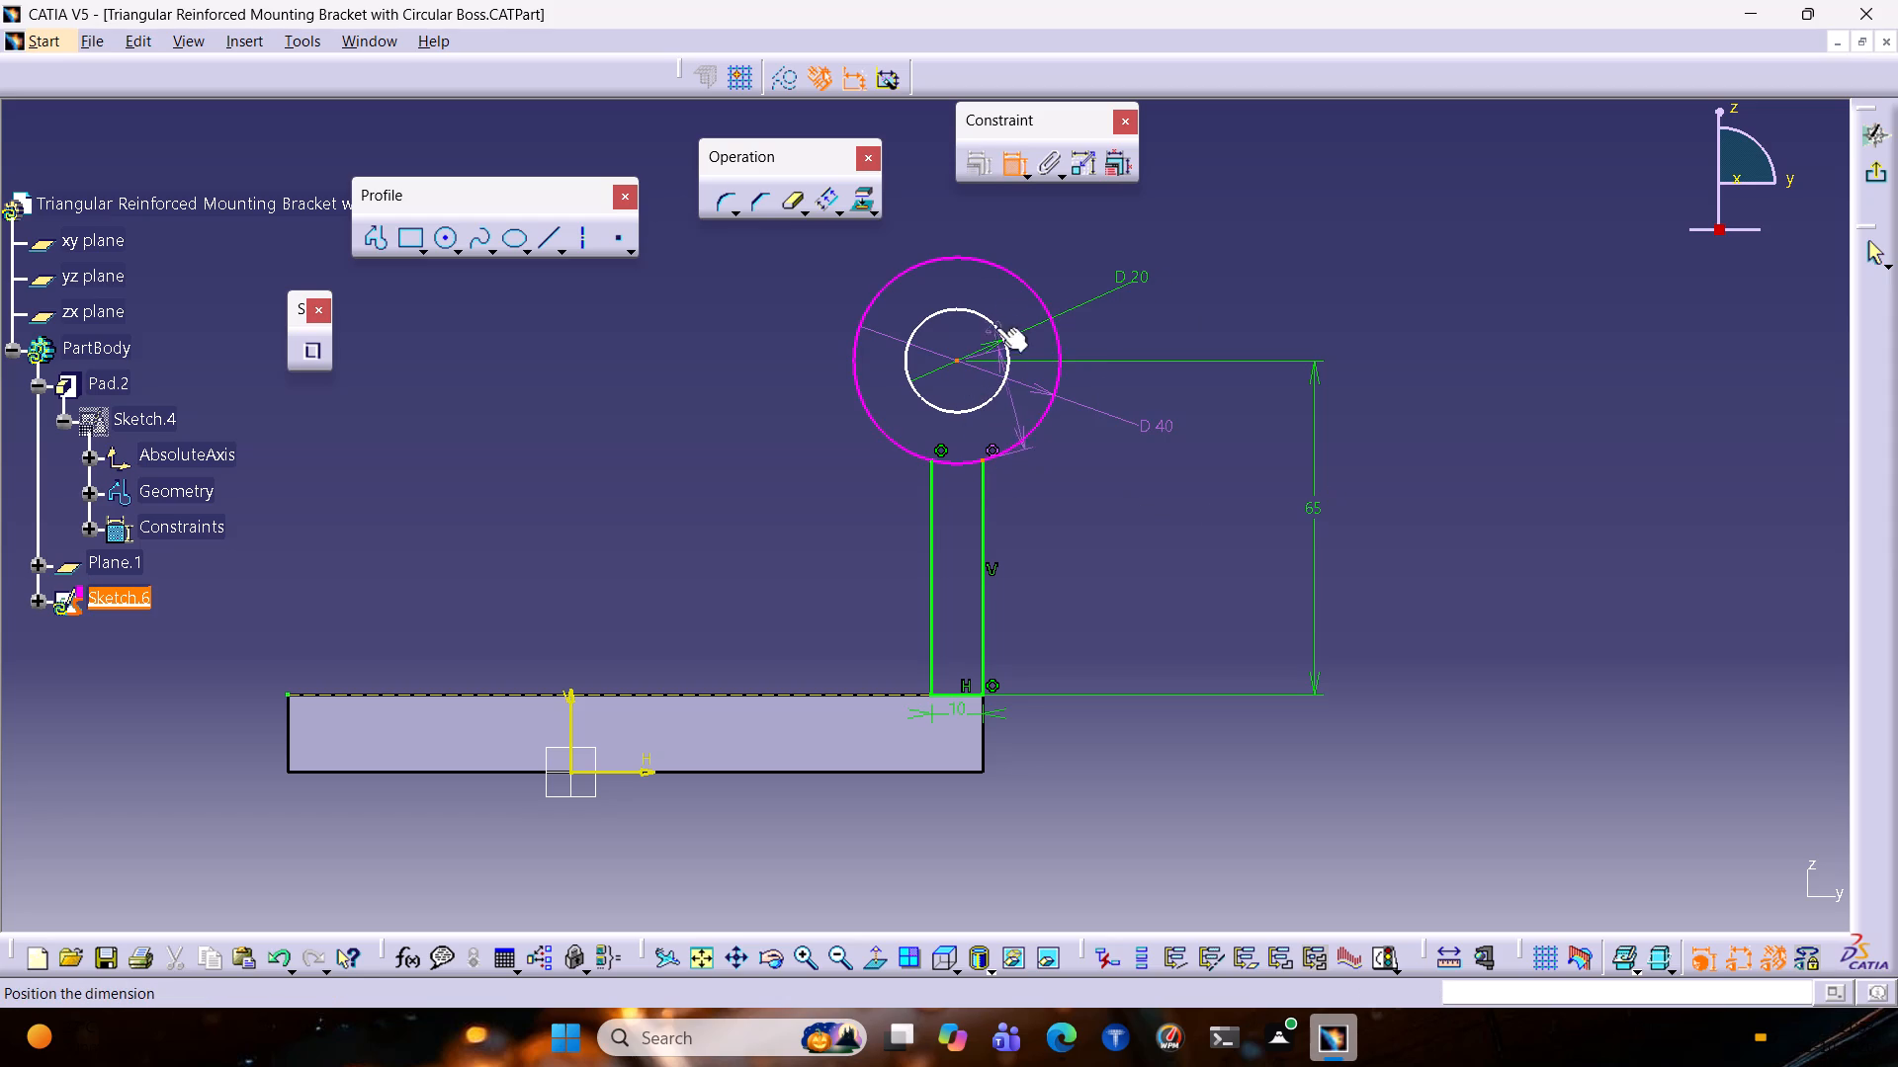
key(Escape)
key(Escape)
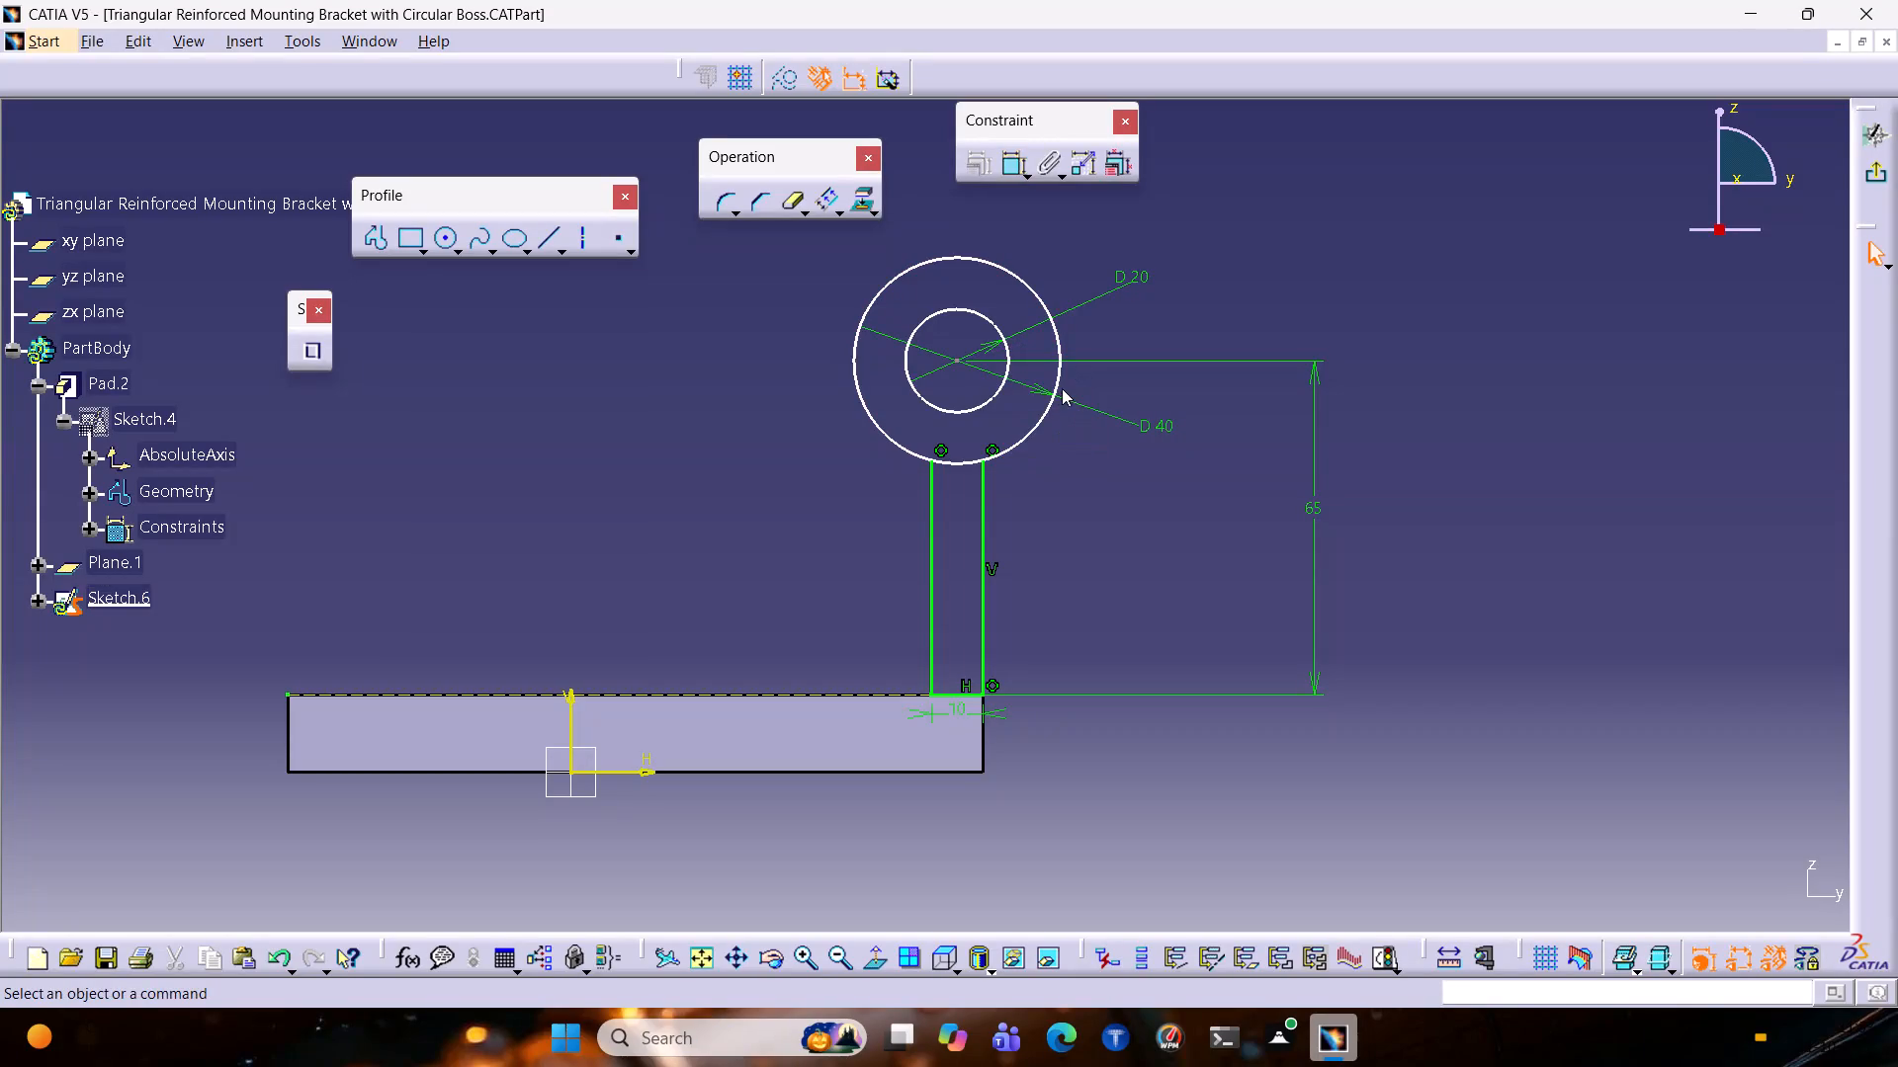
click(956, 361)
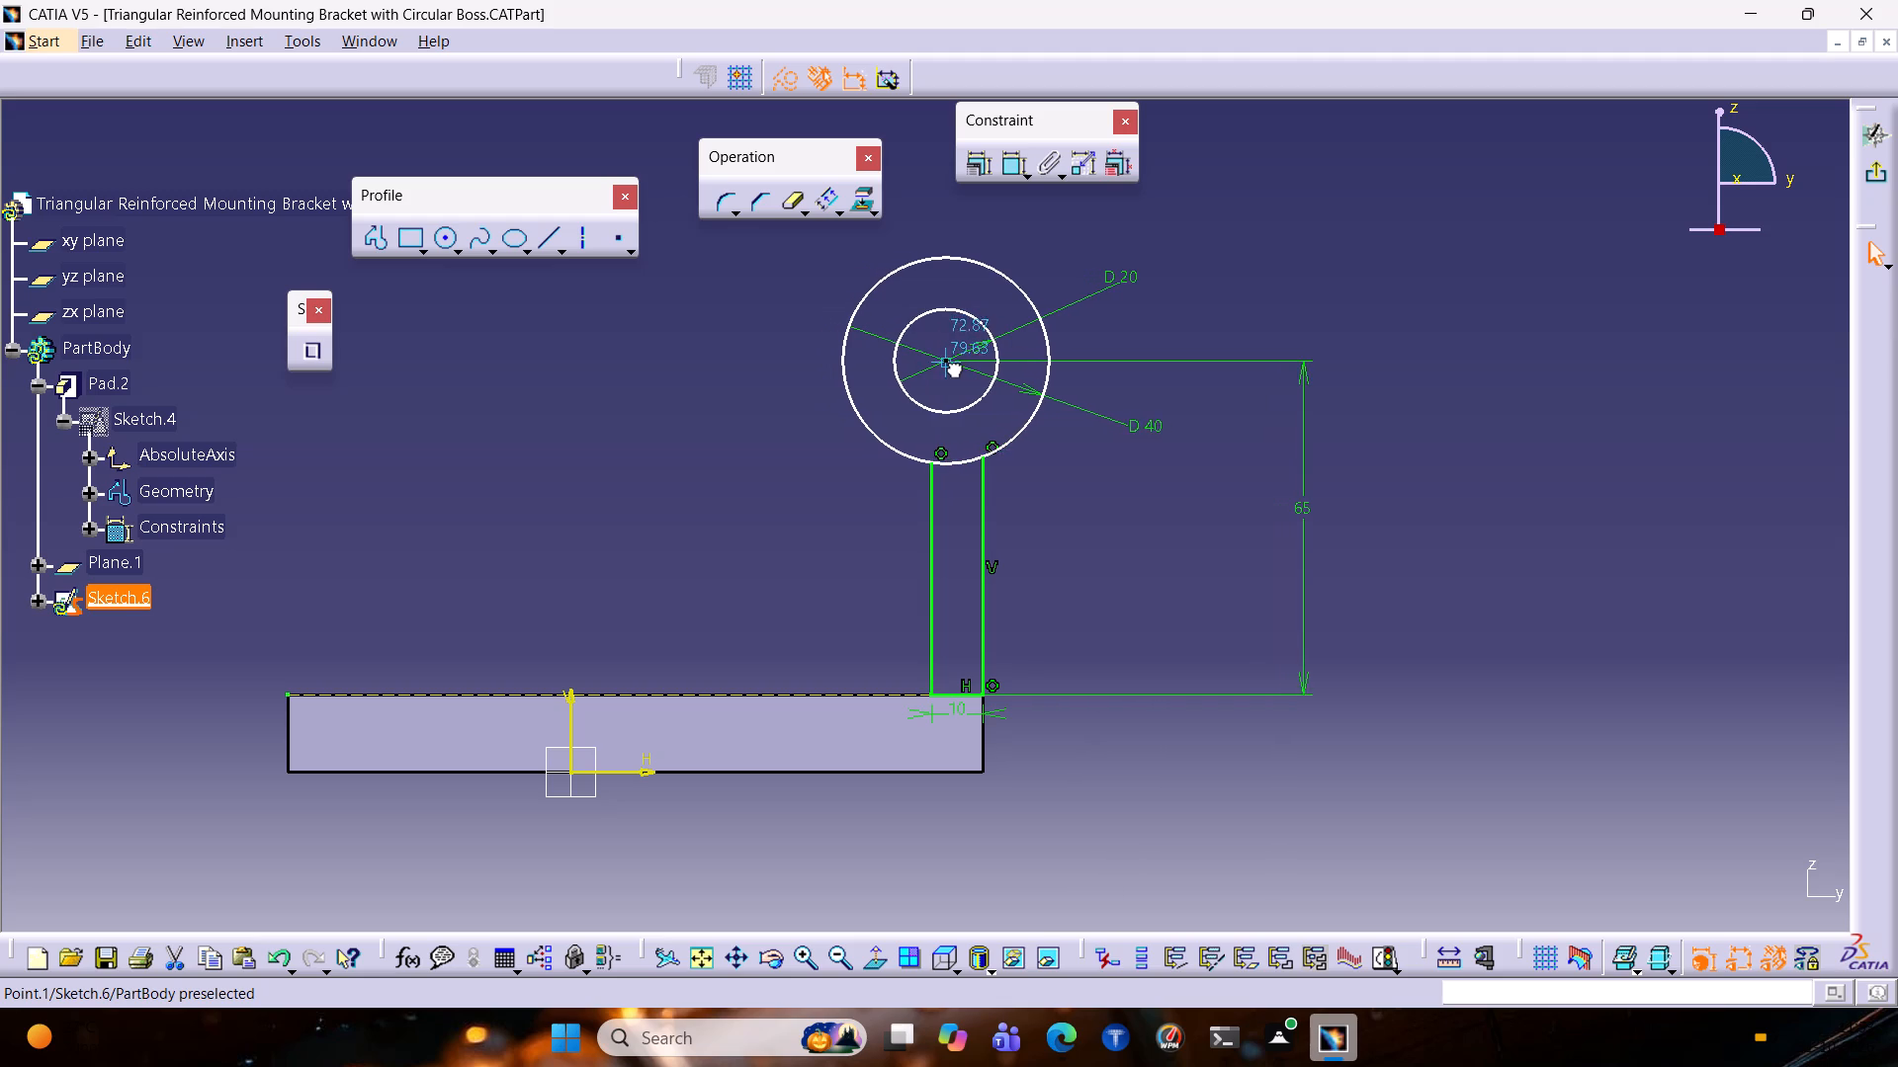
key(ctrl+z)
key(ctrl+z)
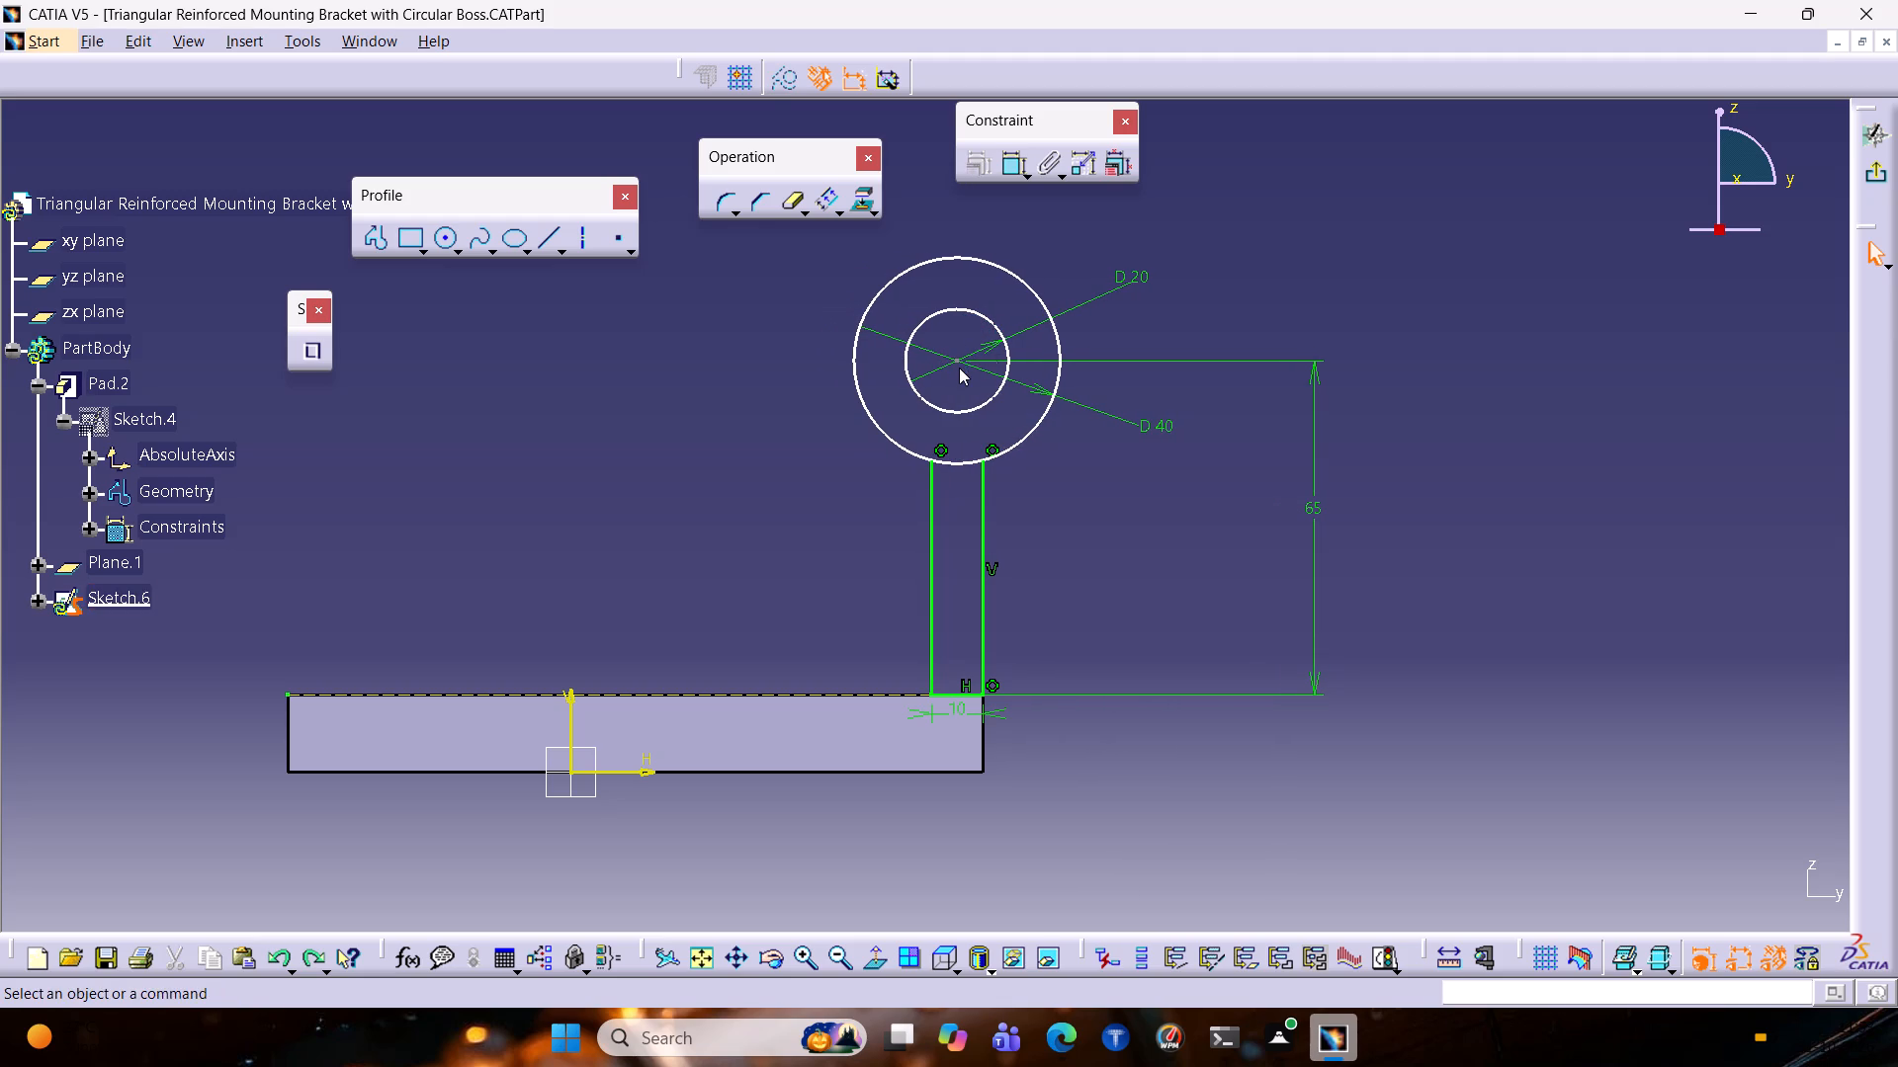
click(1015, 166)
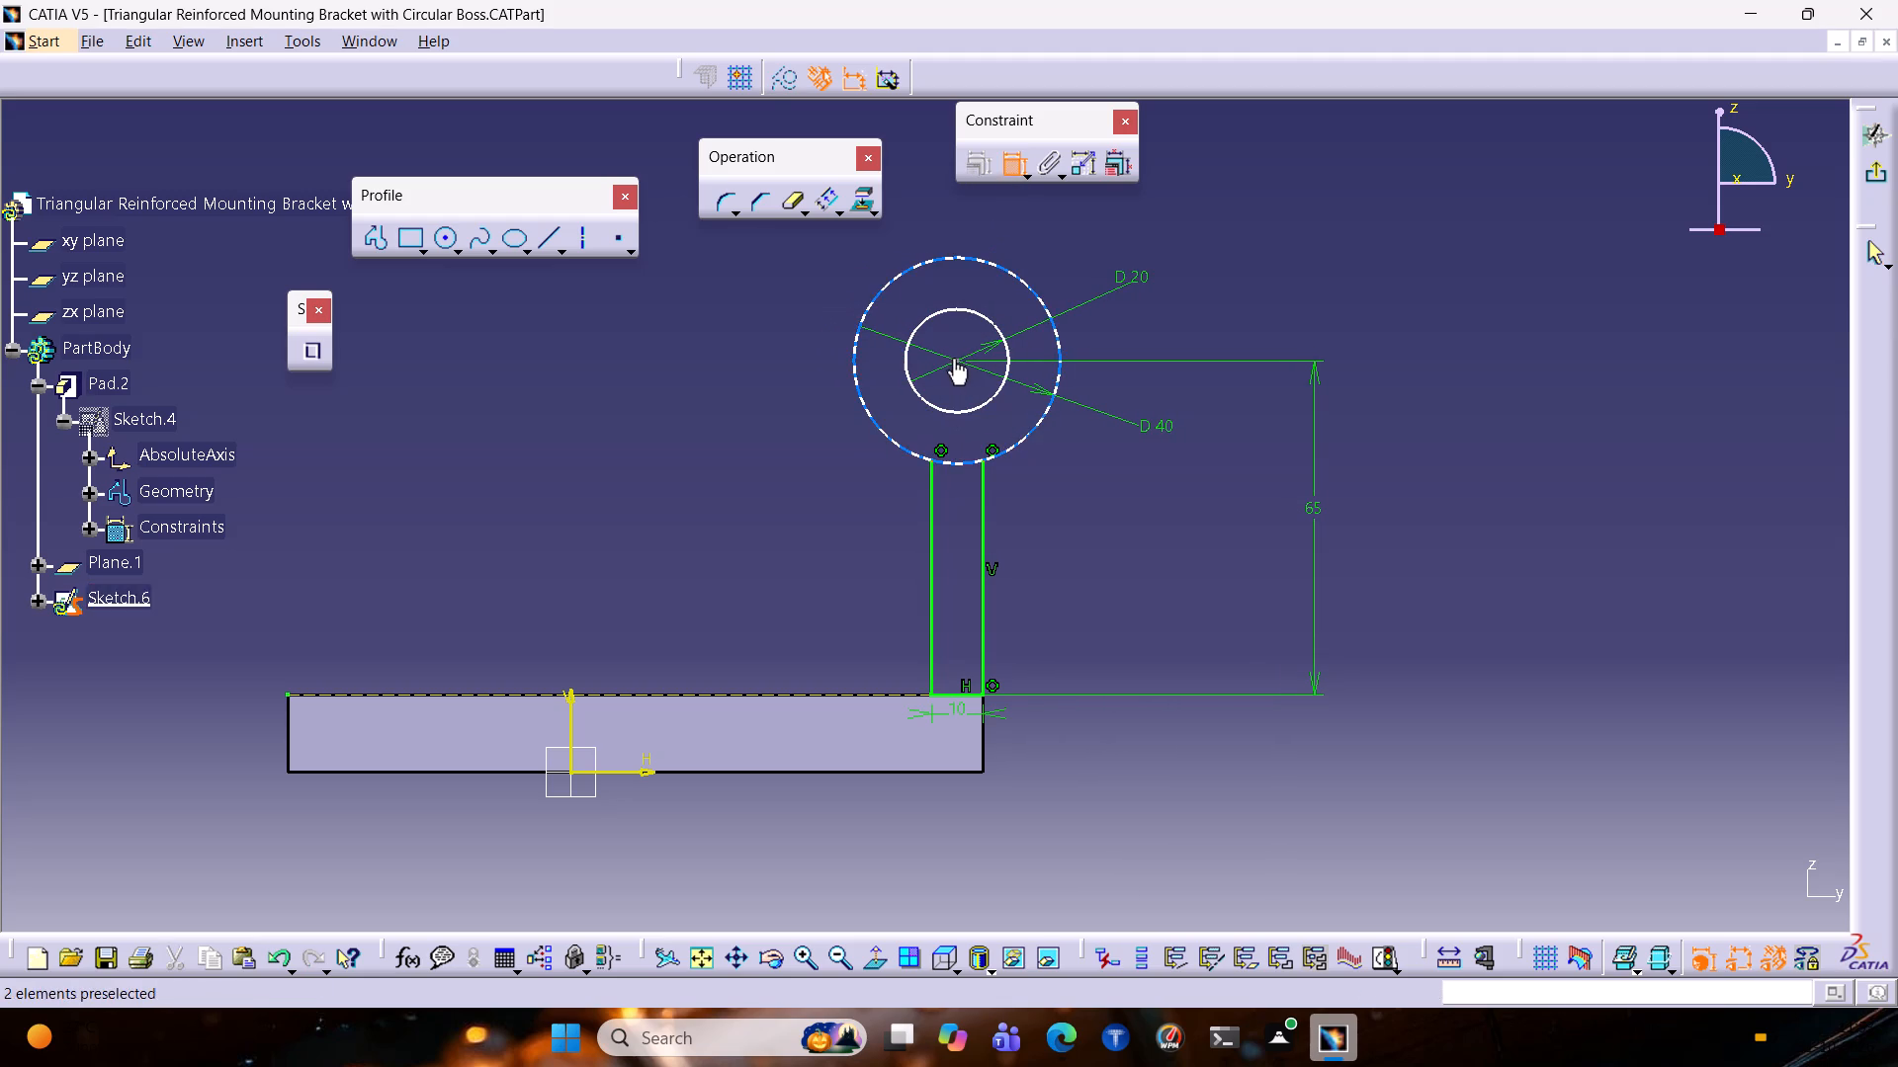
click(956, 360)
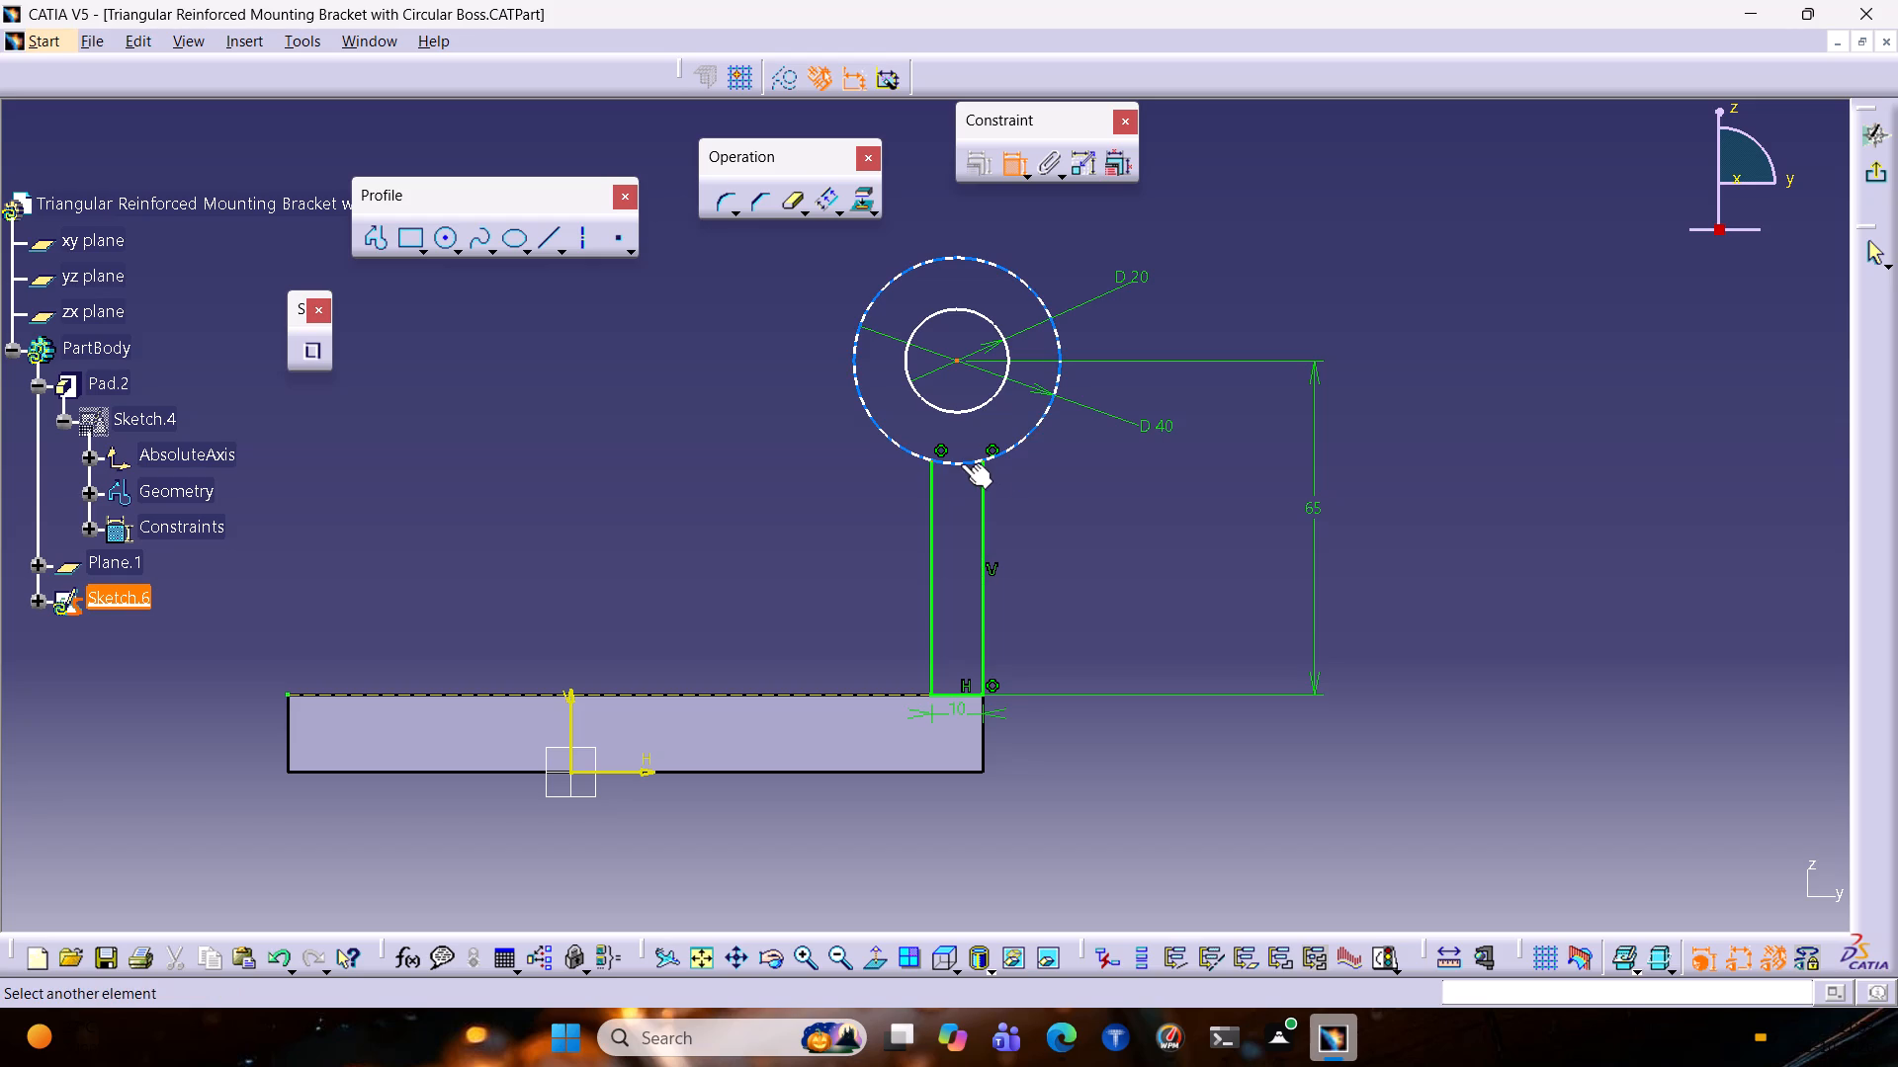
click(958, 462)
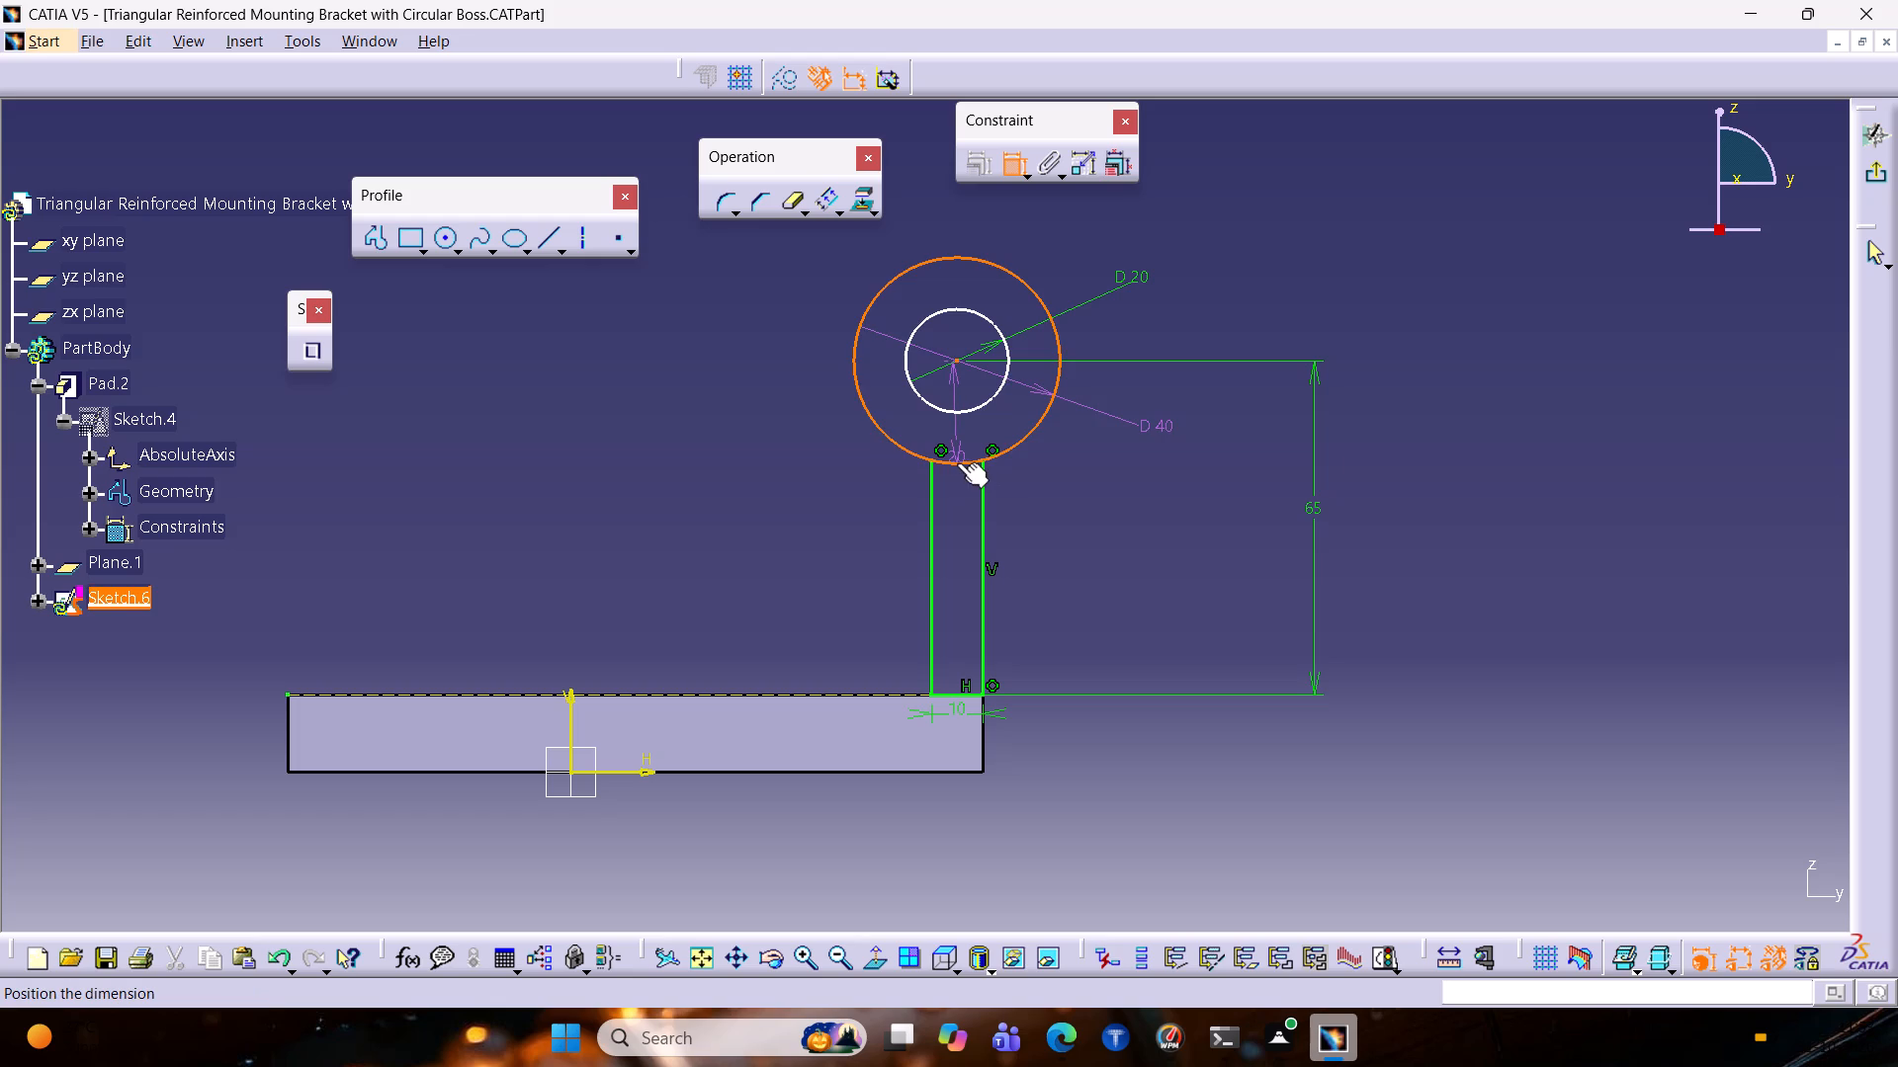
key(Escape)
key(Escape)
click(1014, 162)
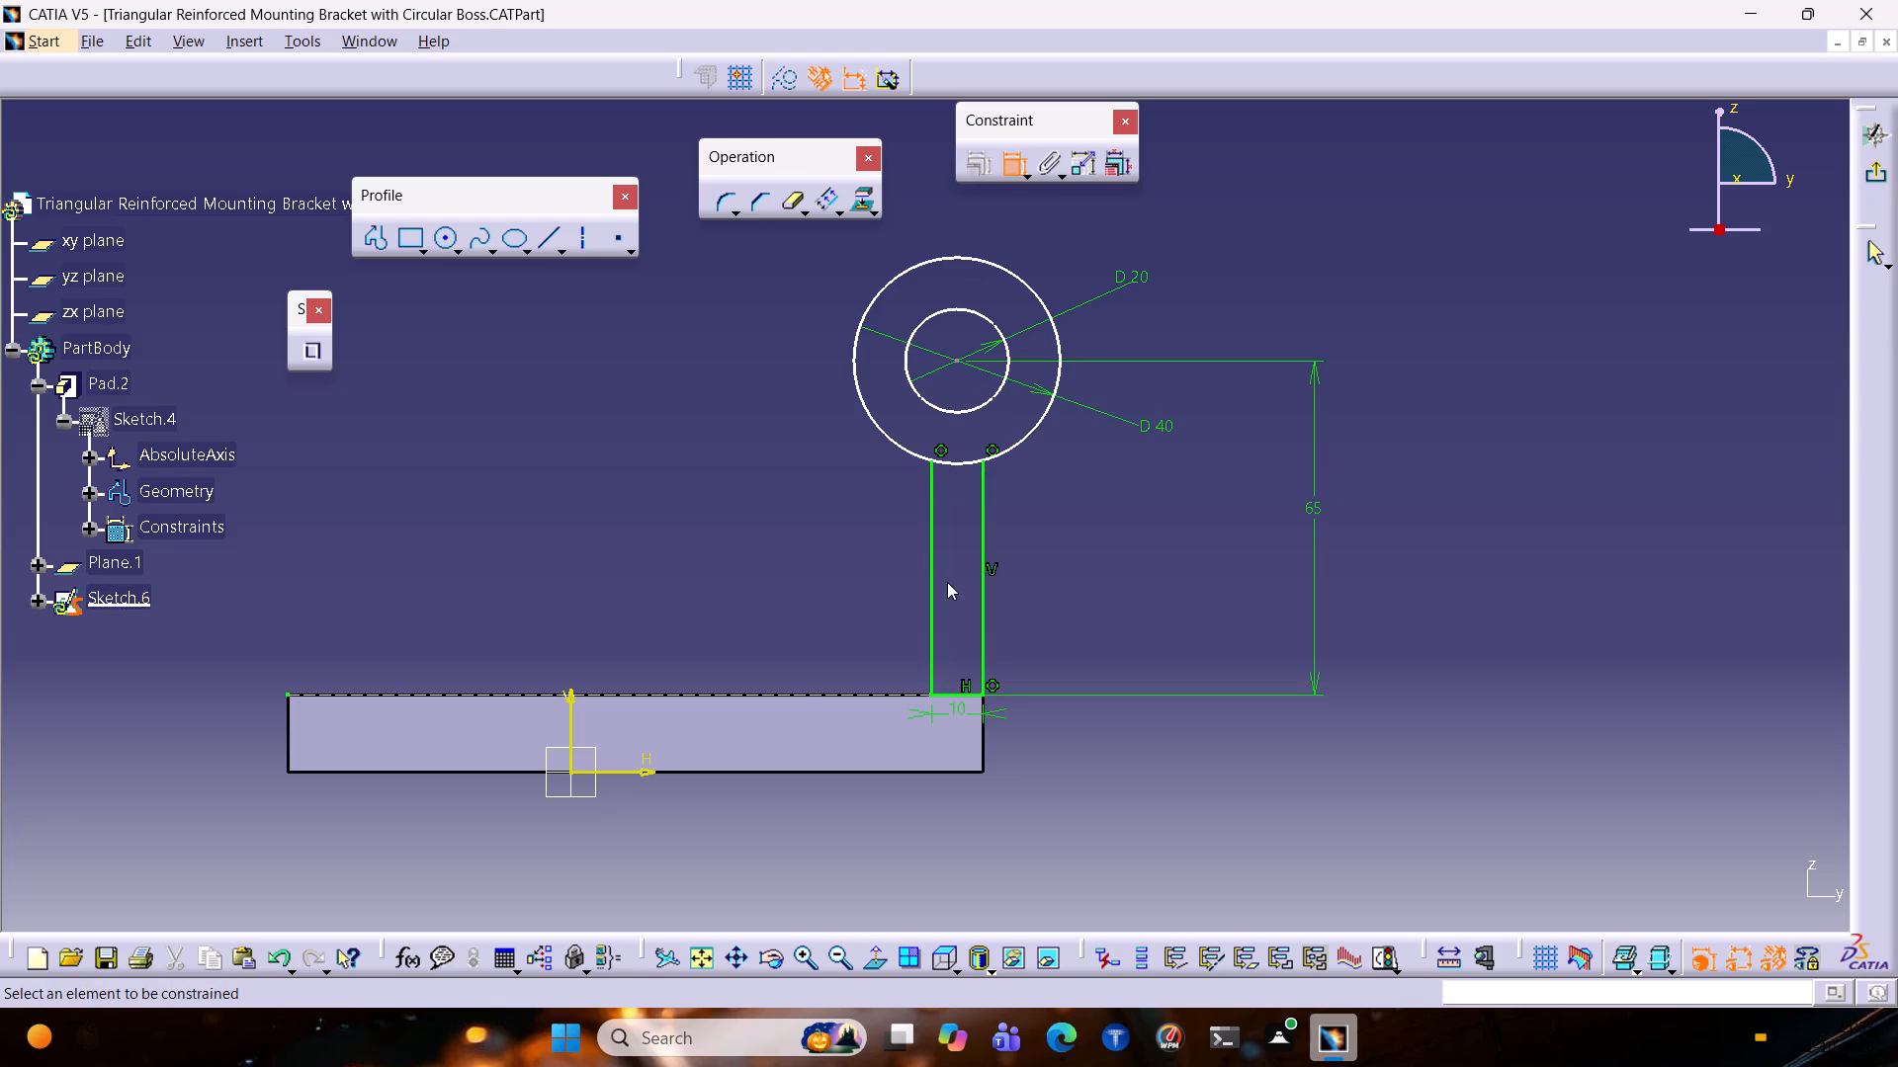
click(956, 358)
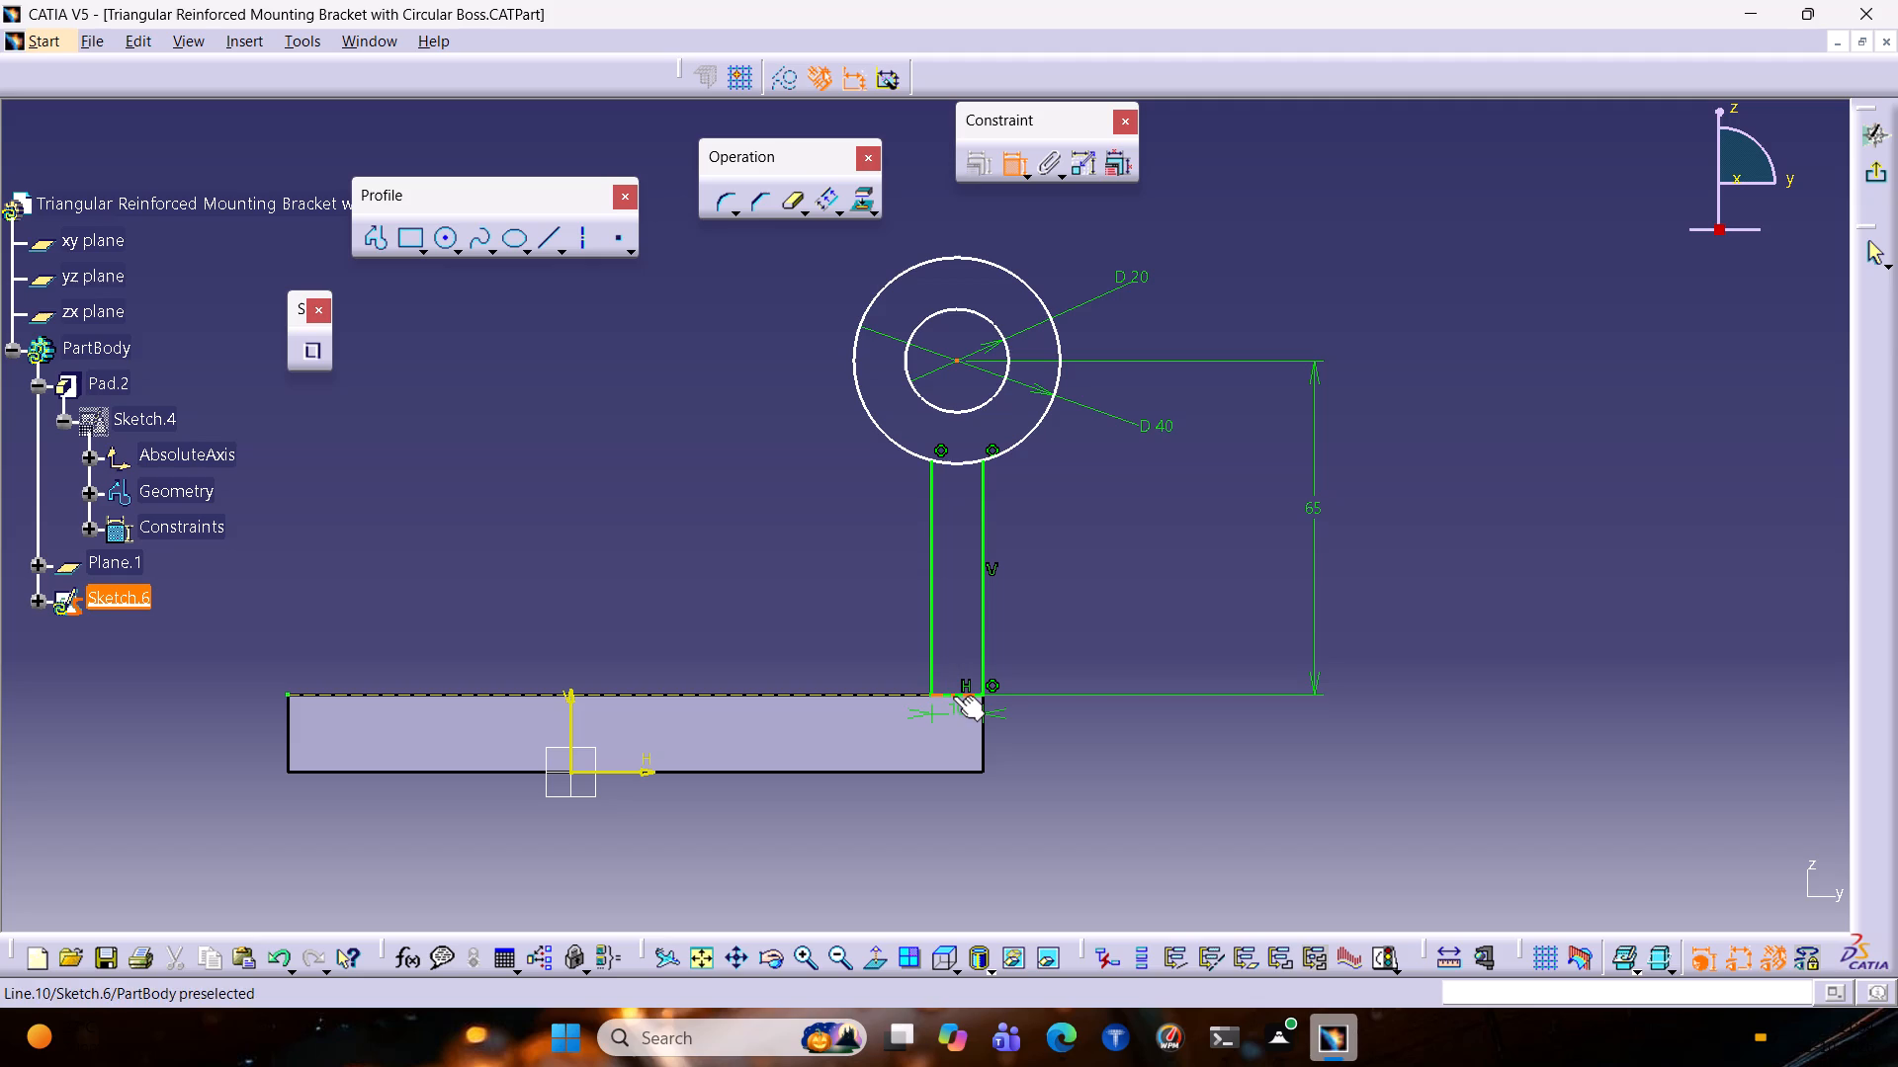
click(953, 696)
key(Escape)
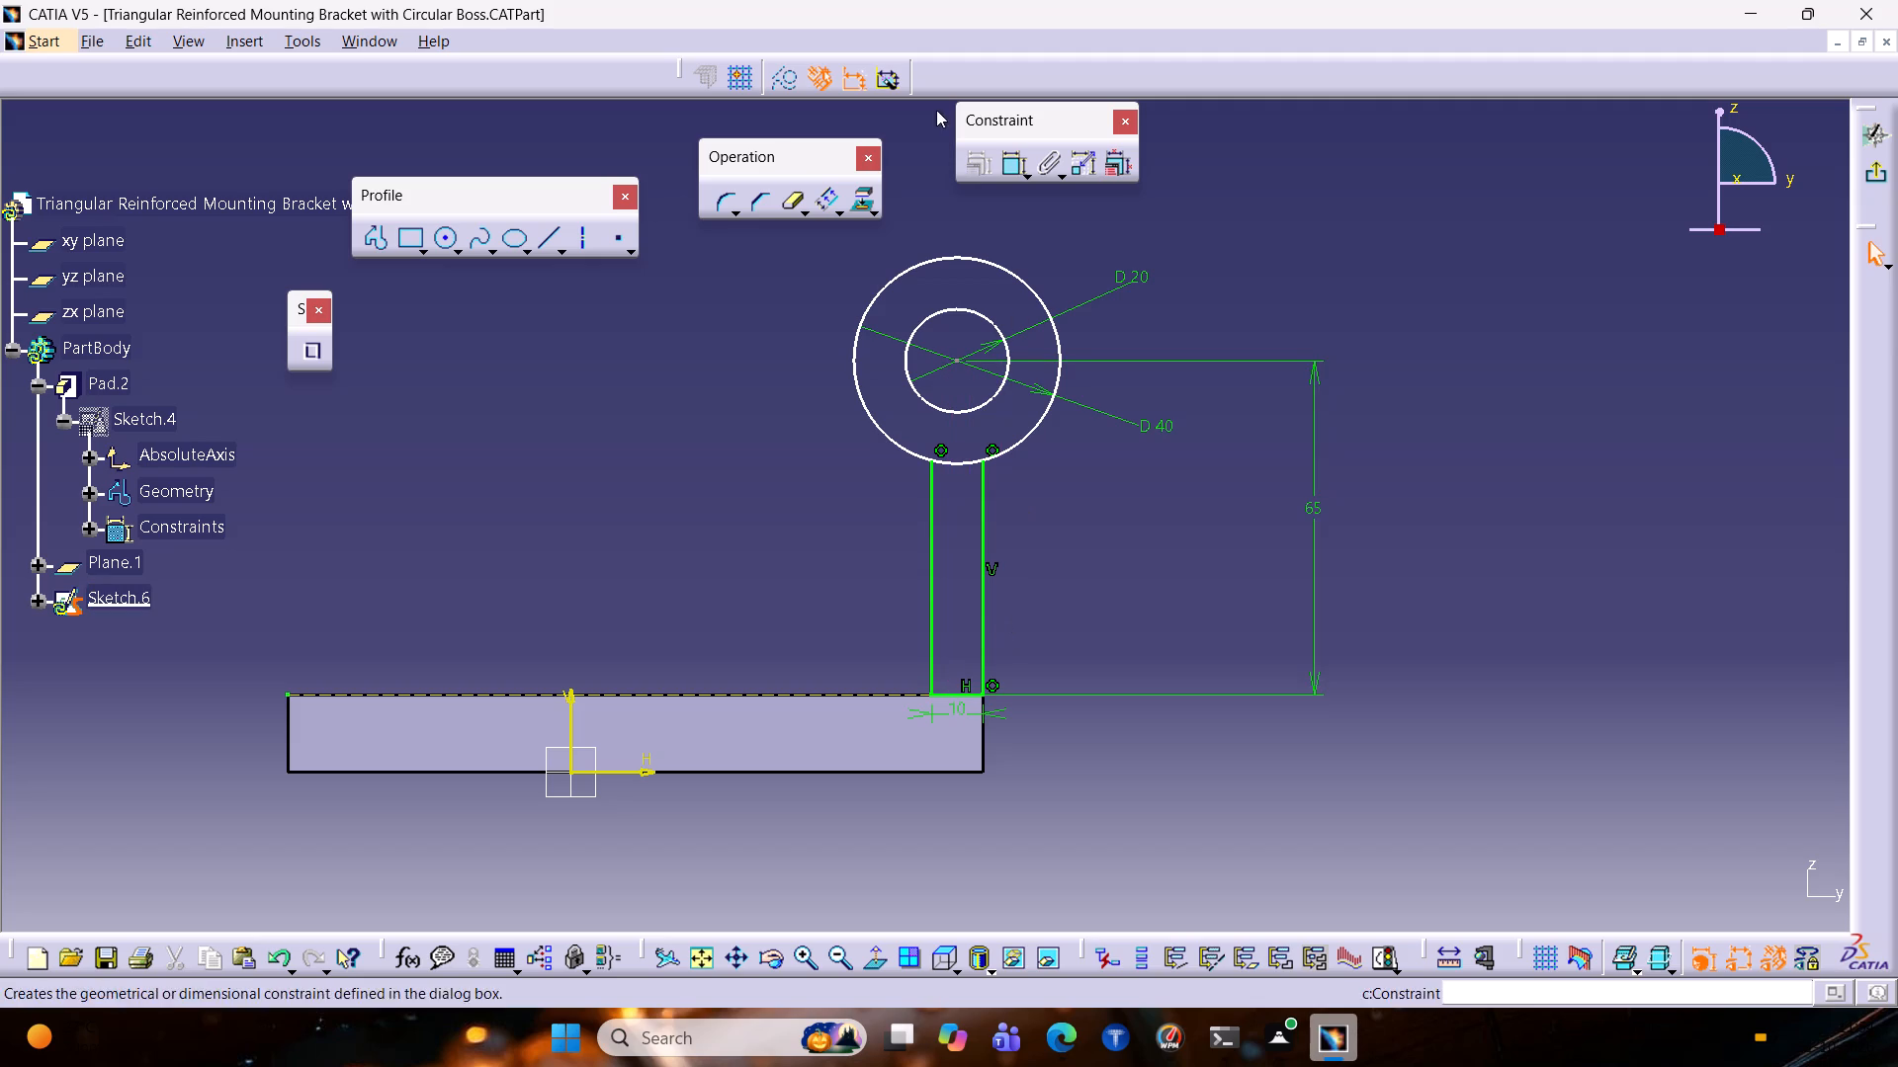
Constrain the horizontal distance between the boss circles' centre and the base plate's vertical end edge, placing the dimension above the boss.
click(1019, 164)
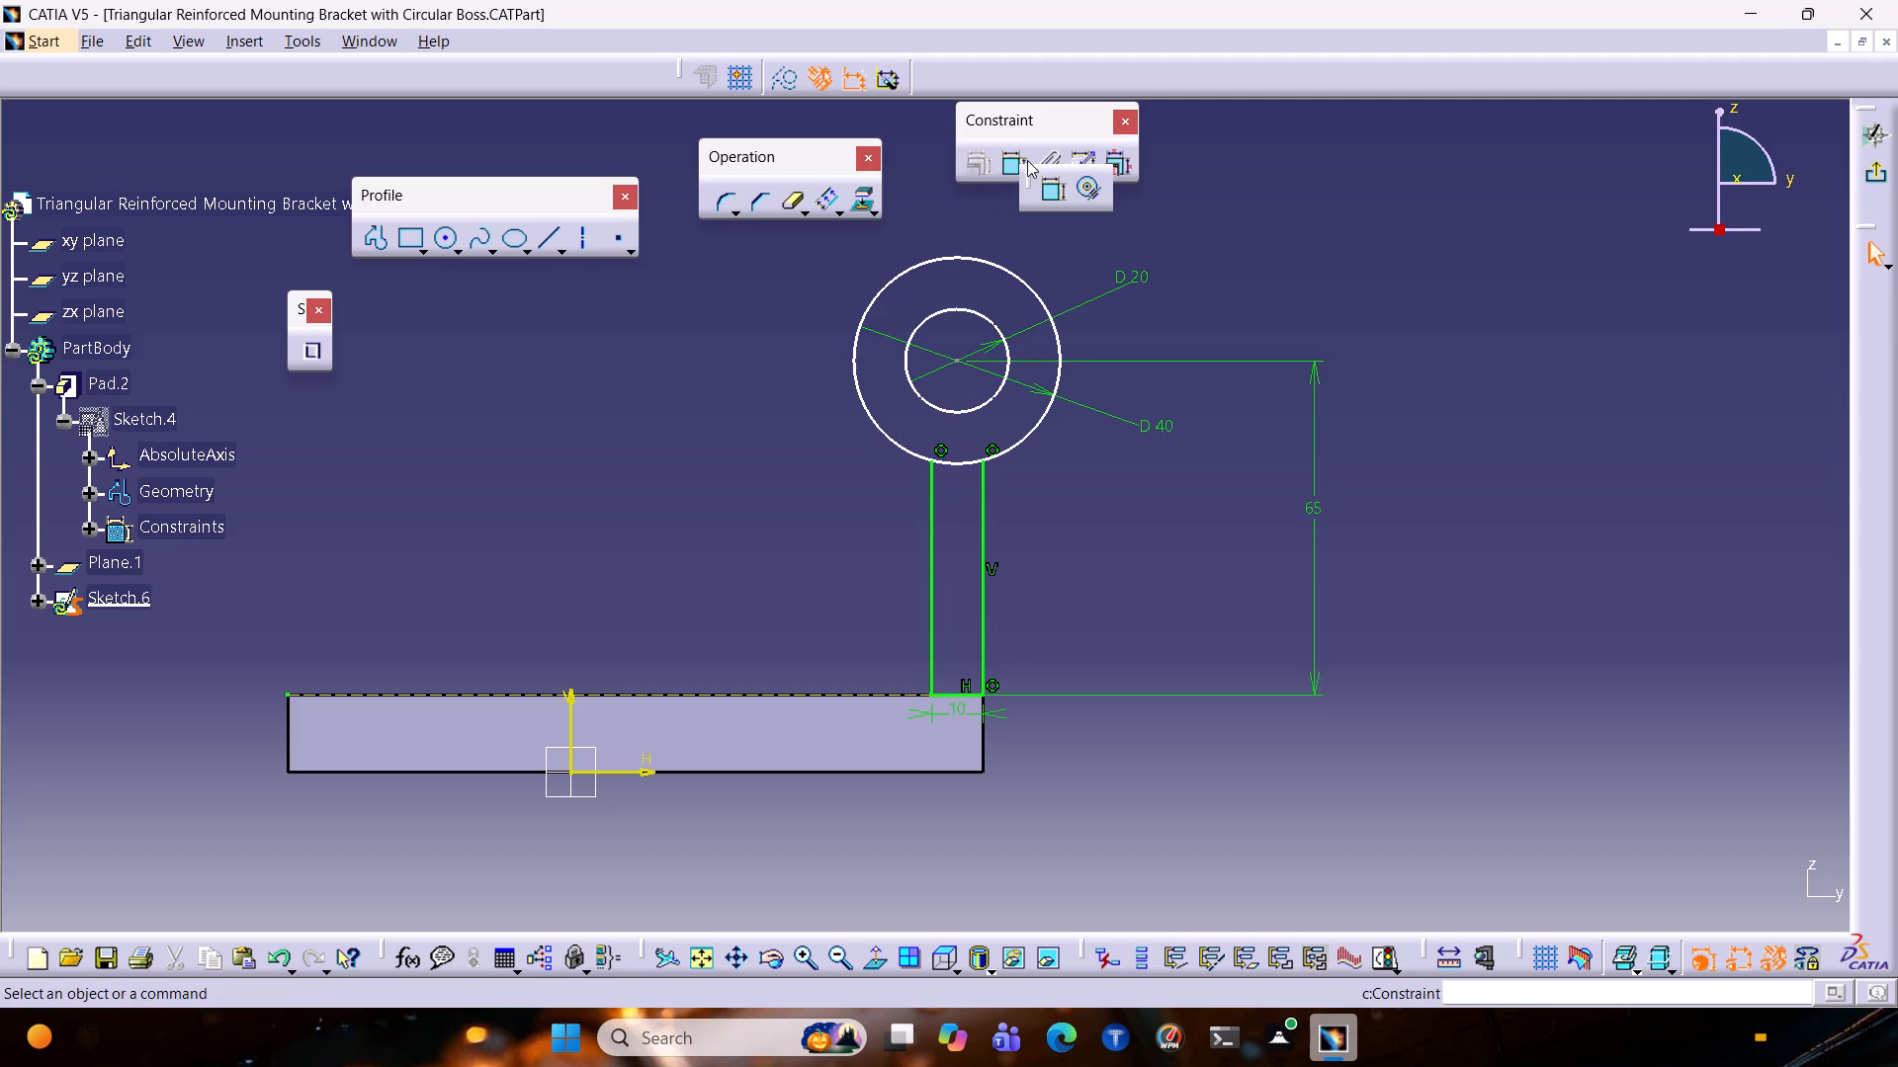
double_click(1010, 161)
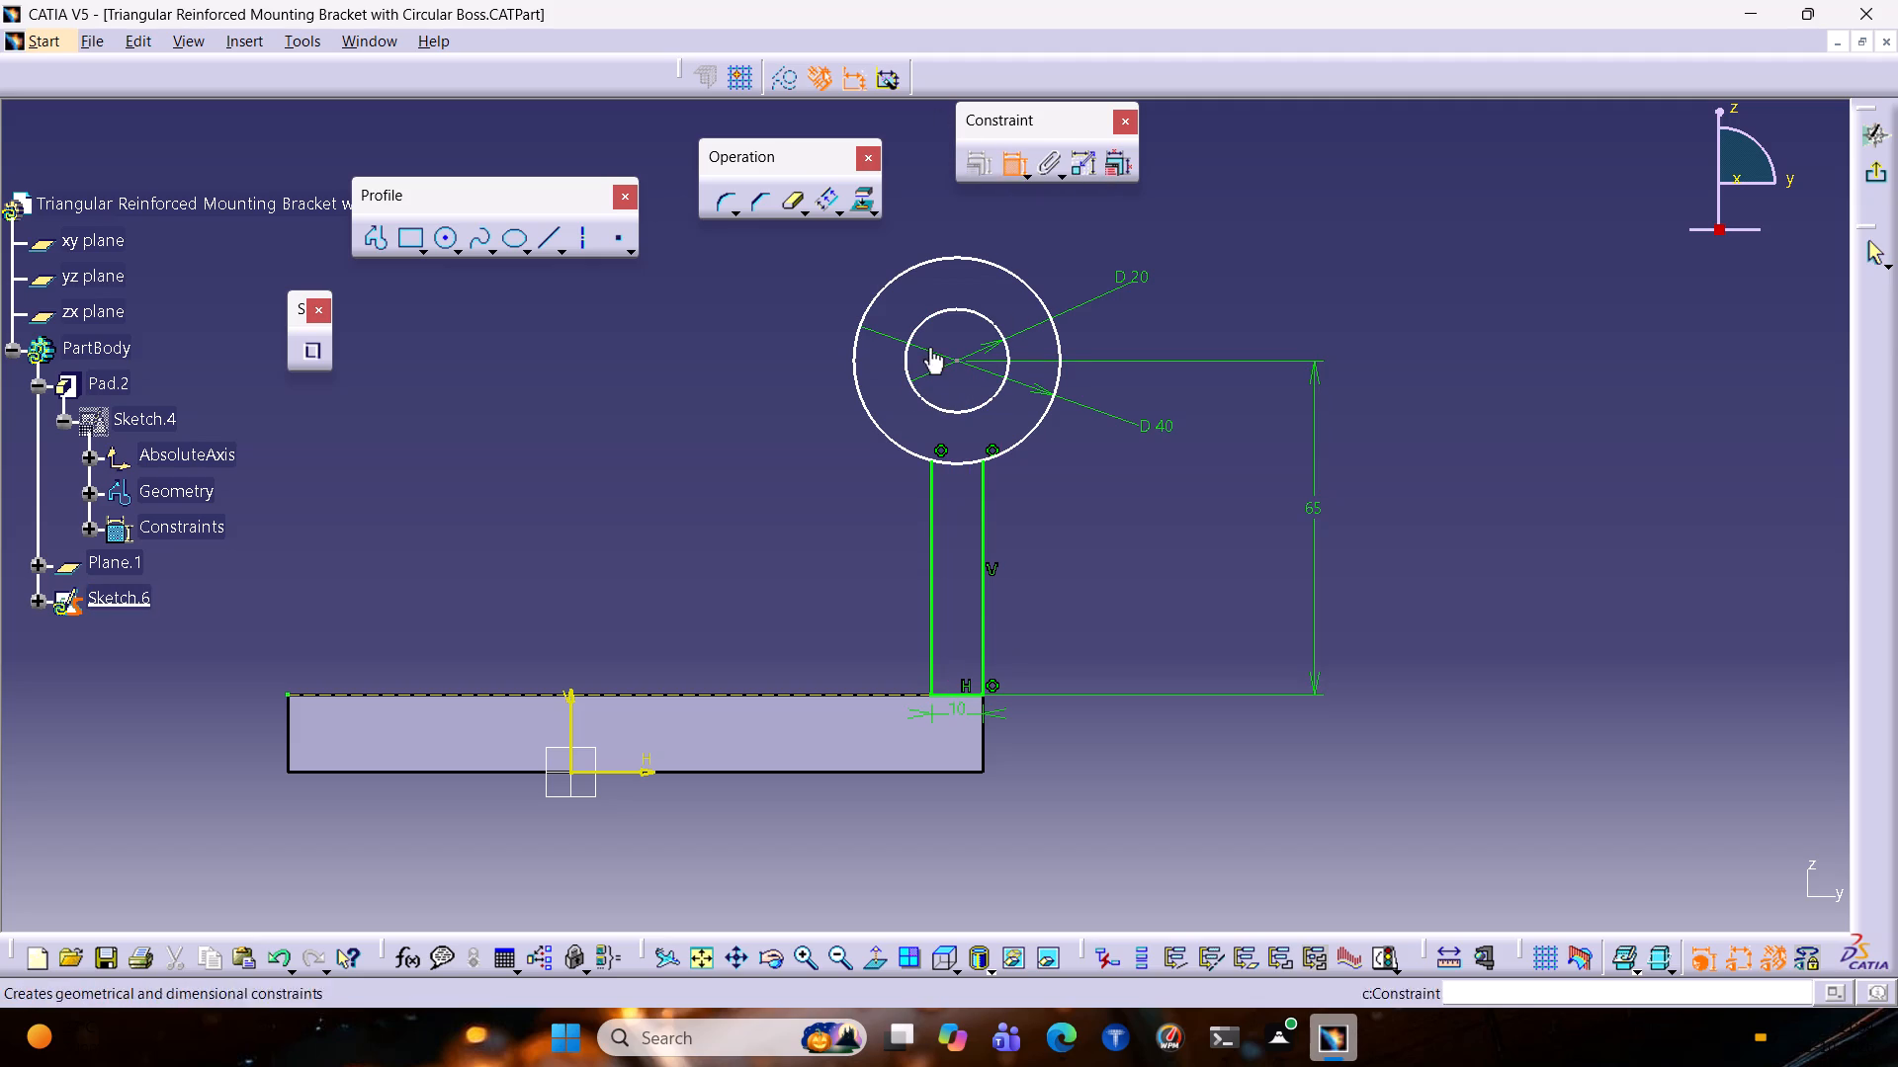
click(955, 362)
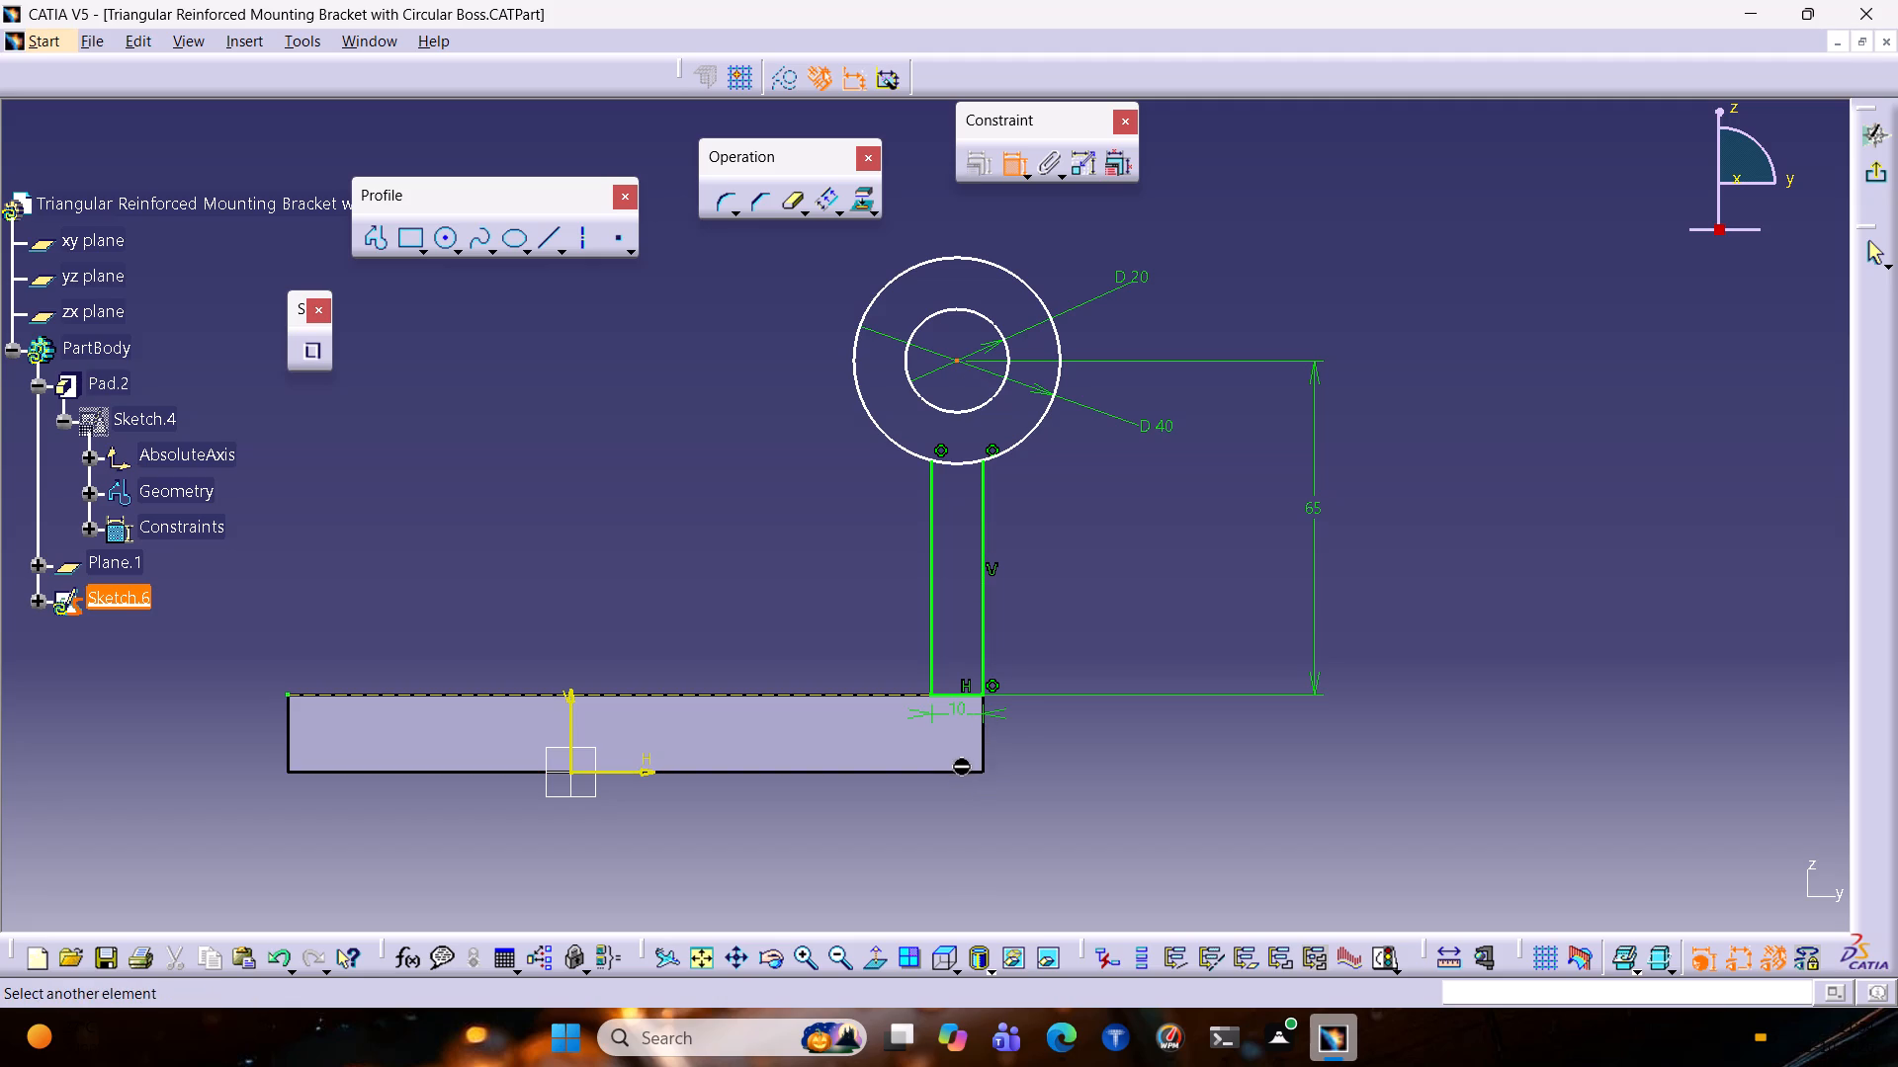
click(979, 733)
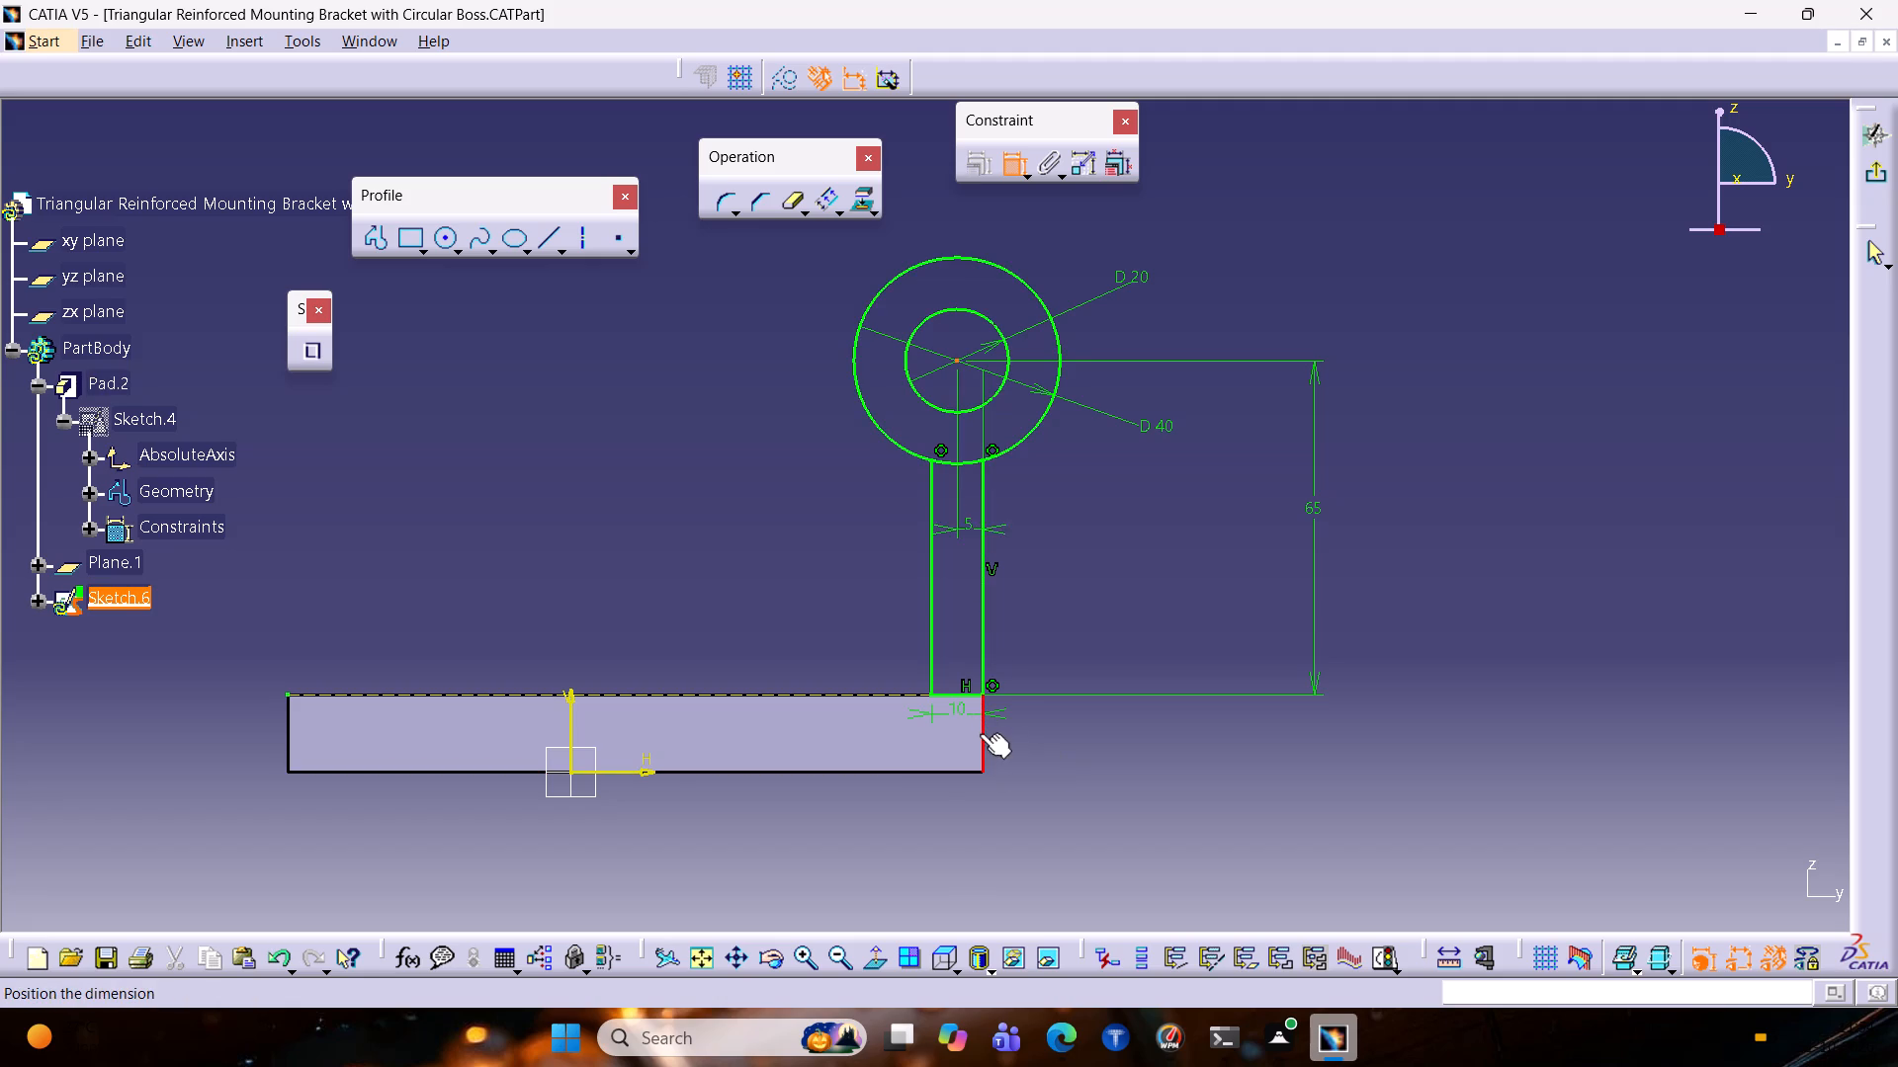
click(995, 211)
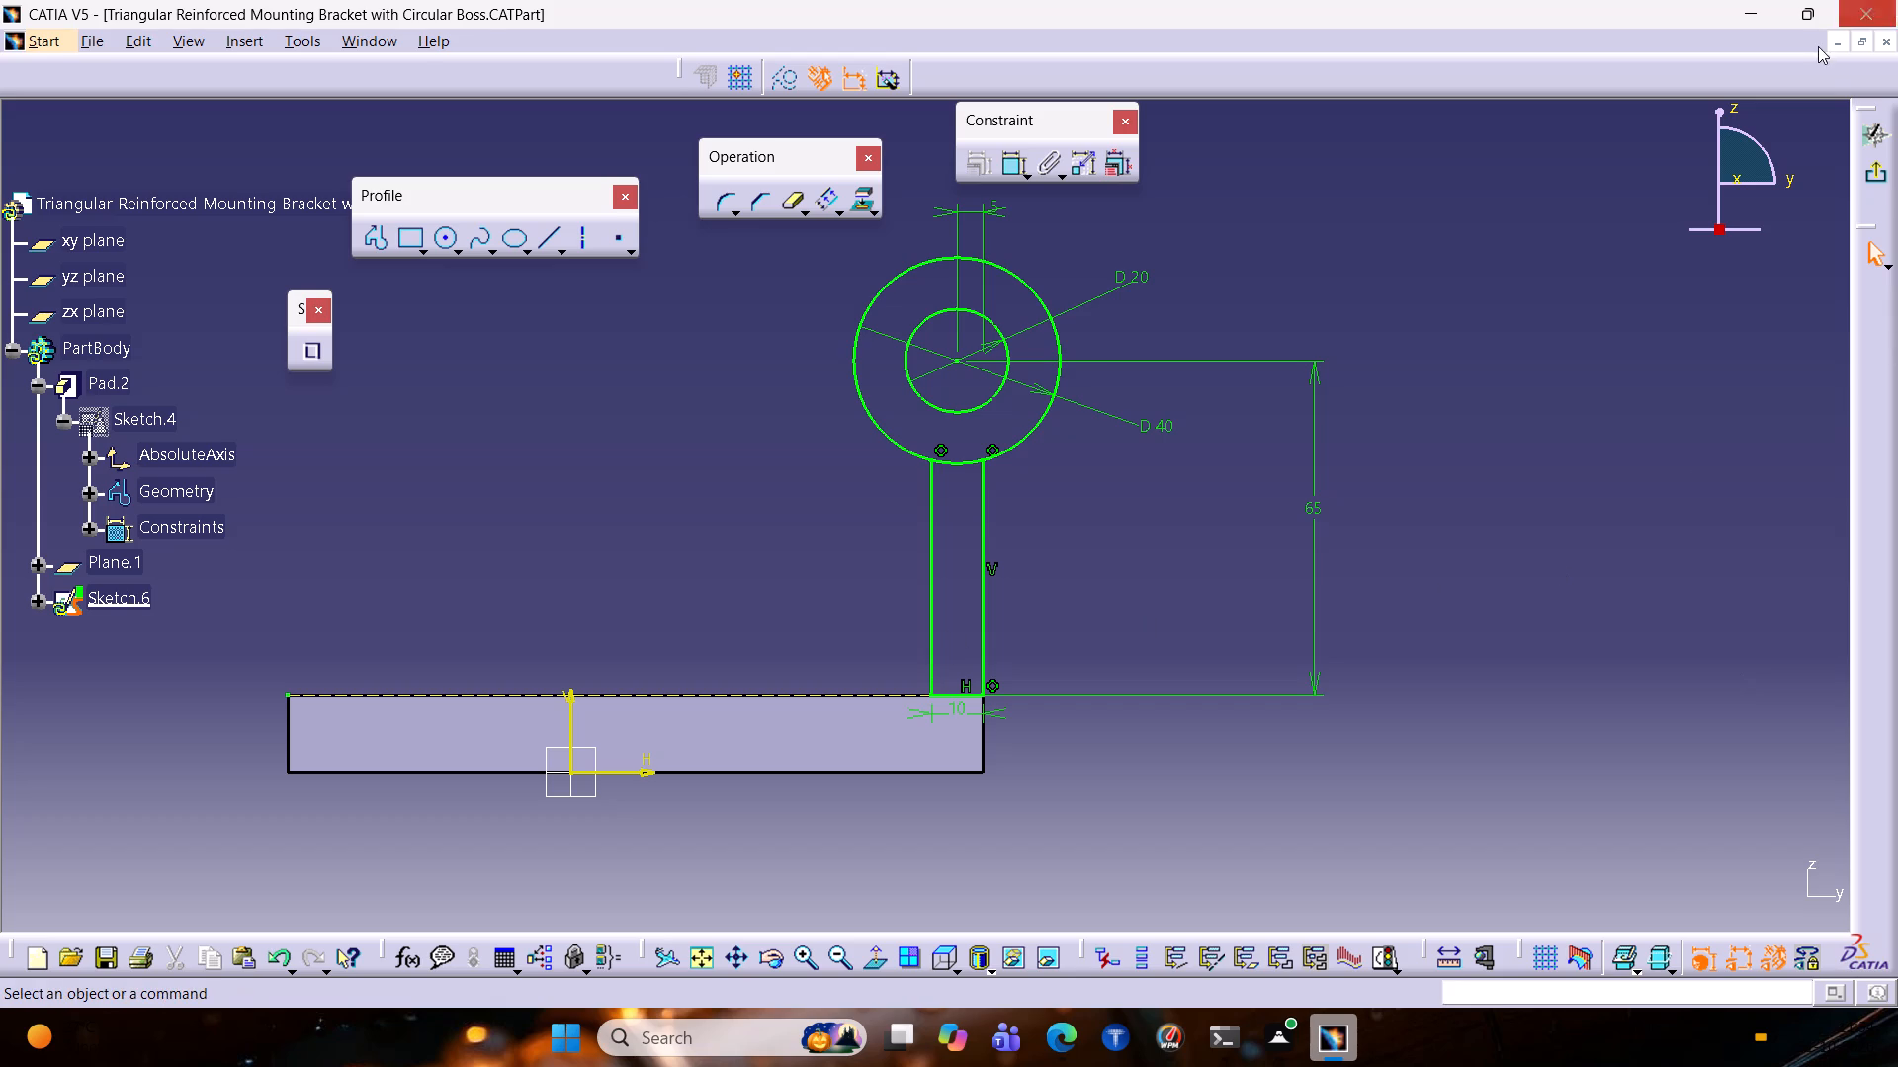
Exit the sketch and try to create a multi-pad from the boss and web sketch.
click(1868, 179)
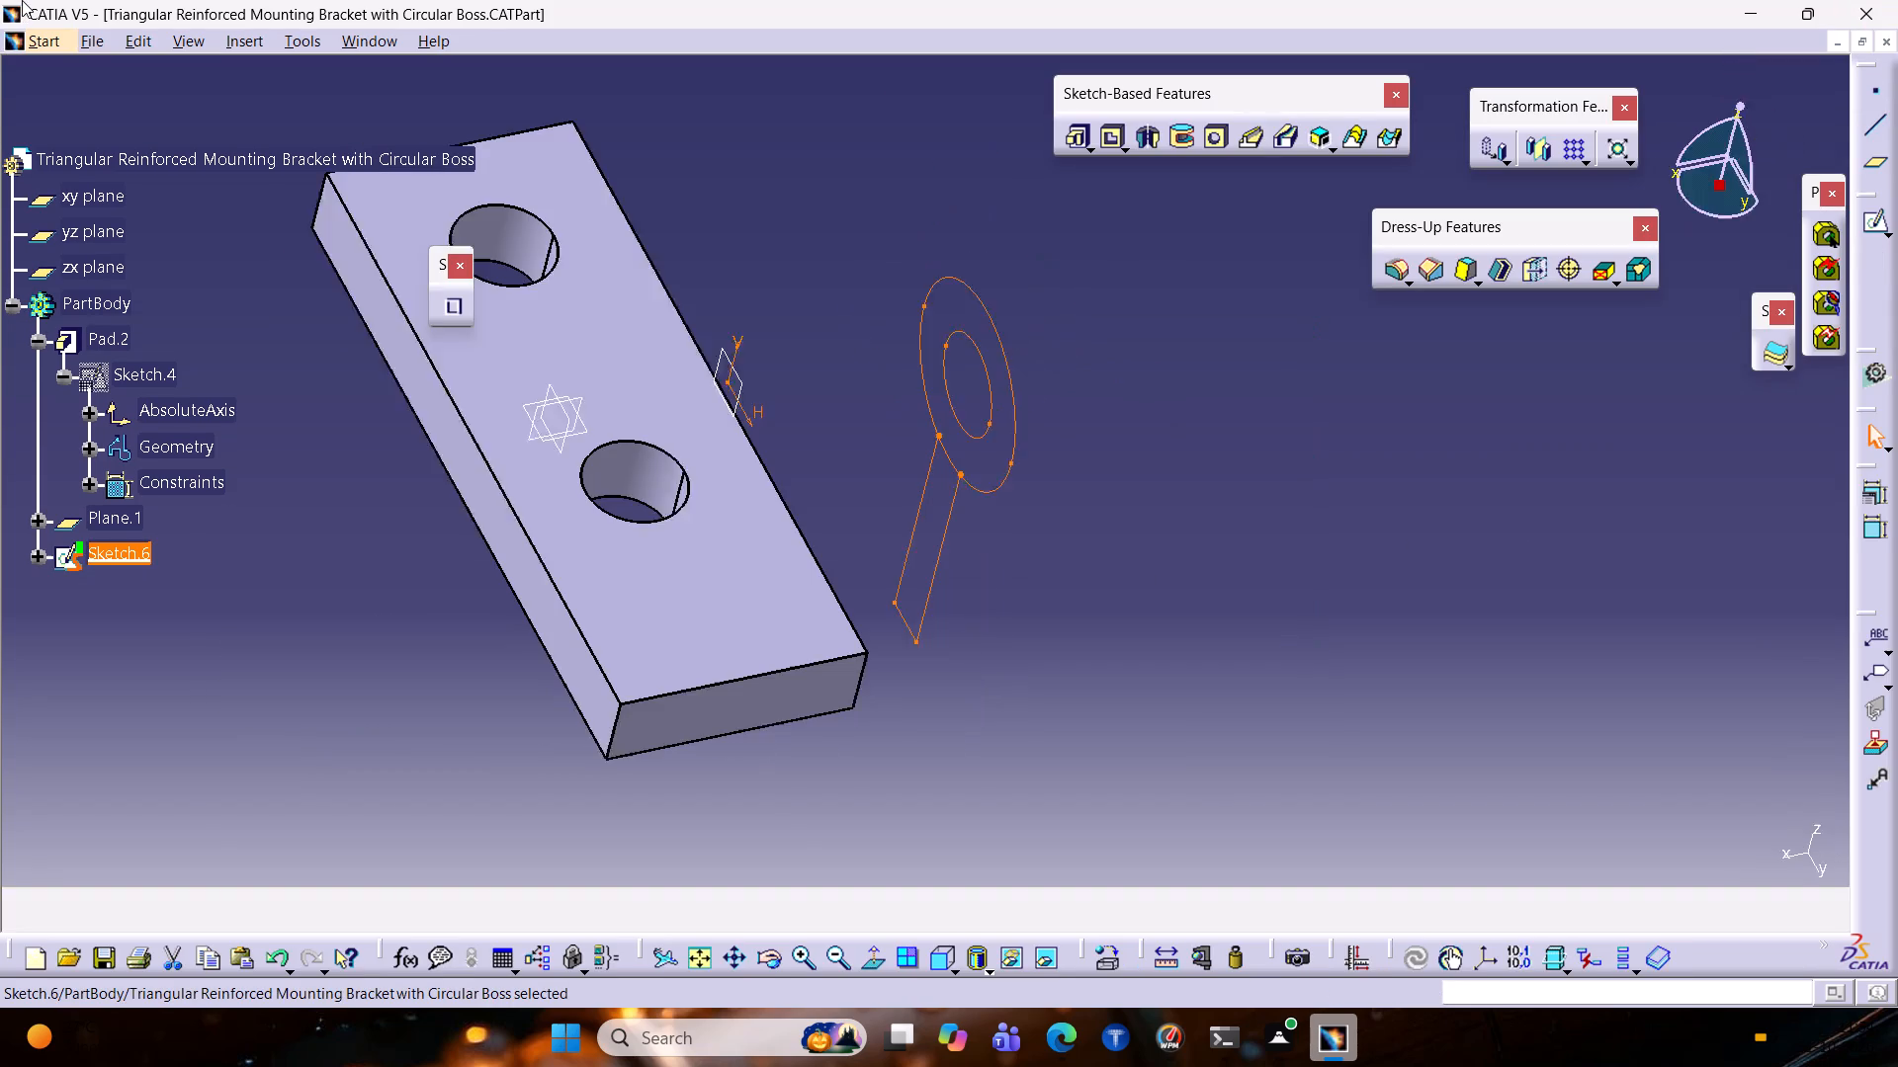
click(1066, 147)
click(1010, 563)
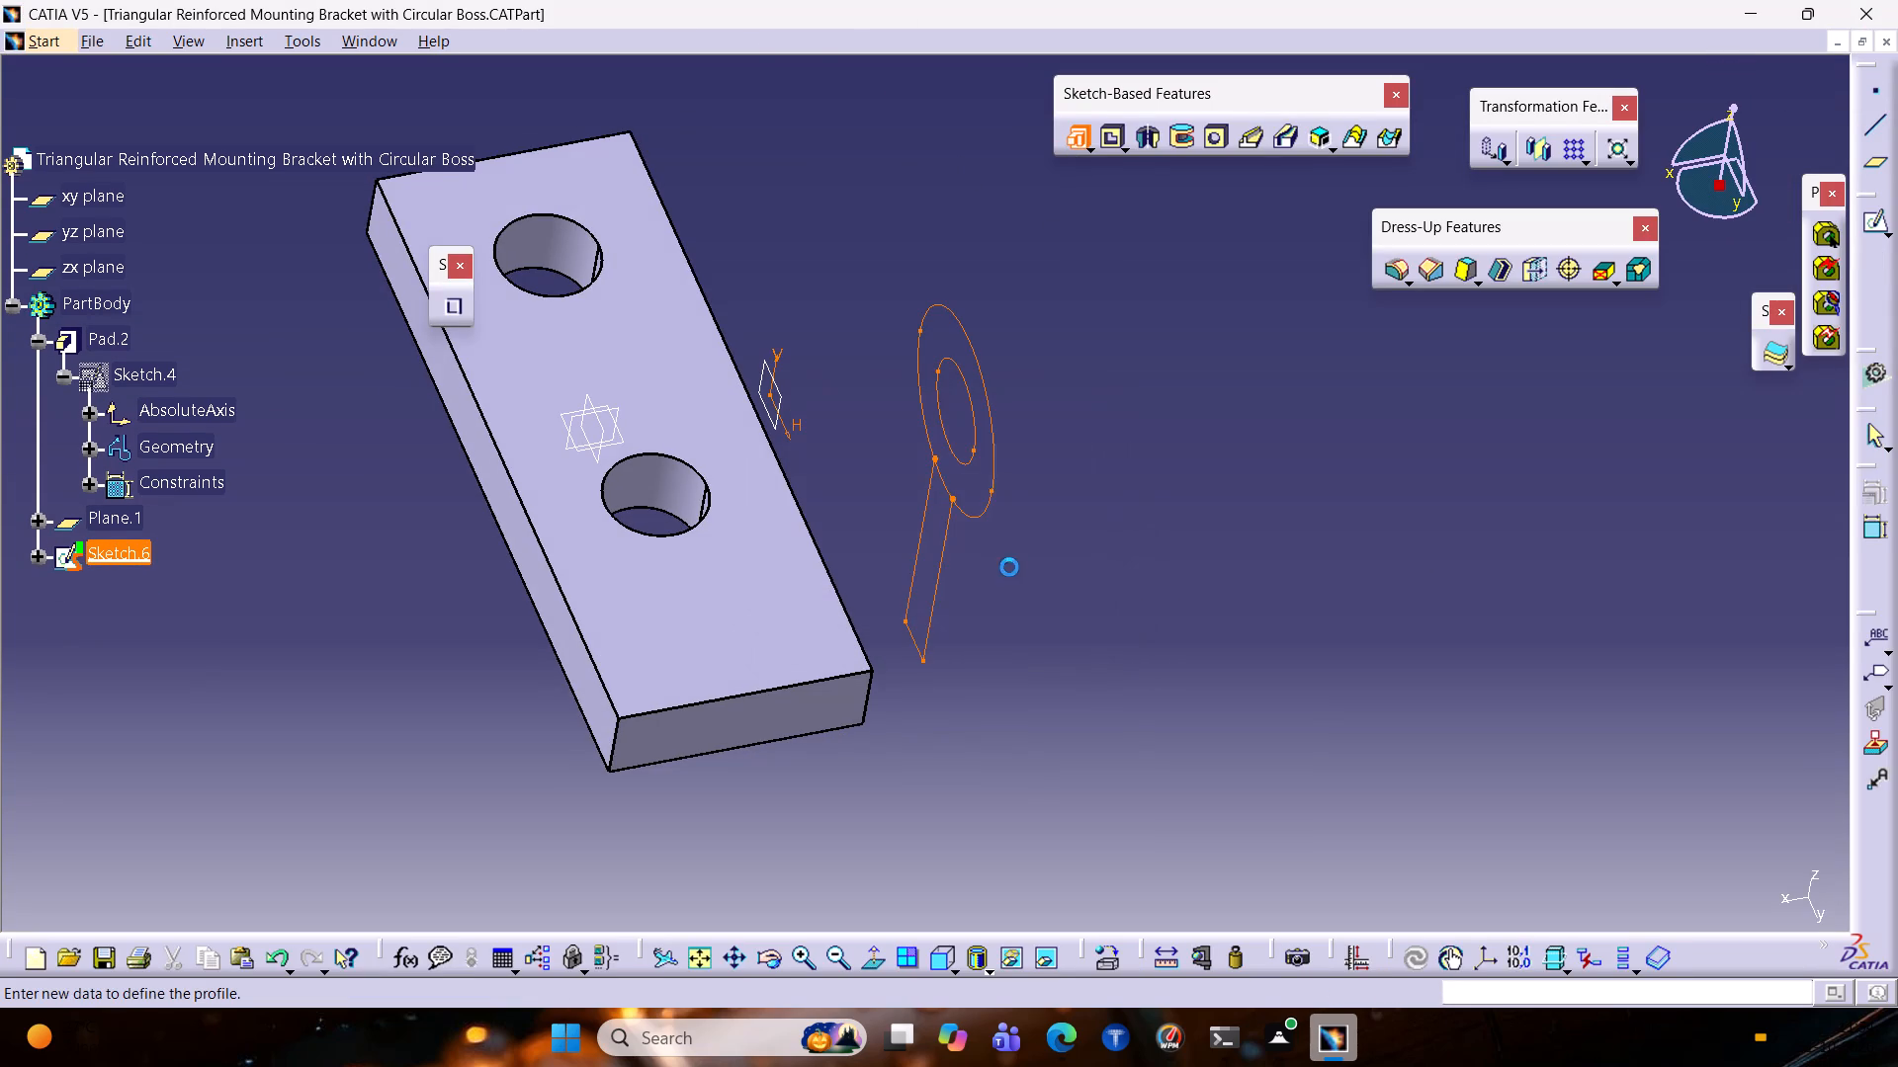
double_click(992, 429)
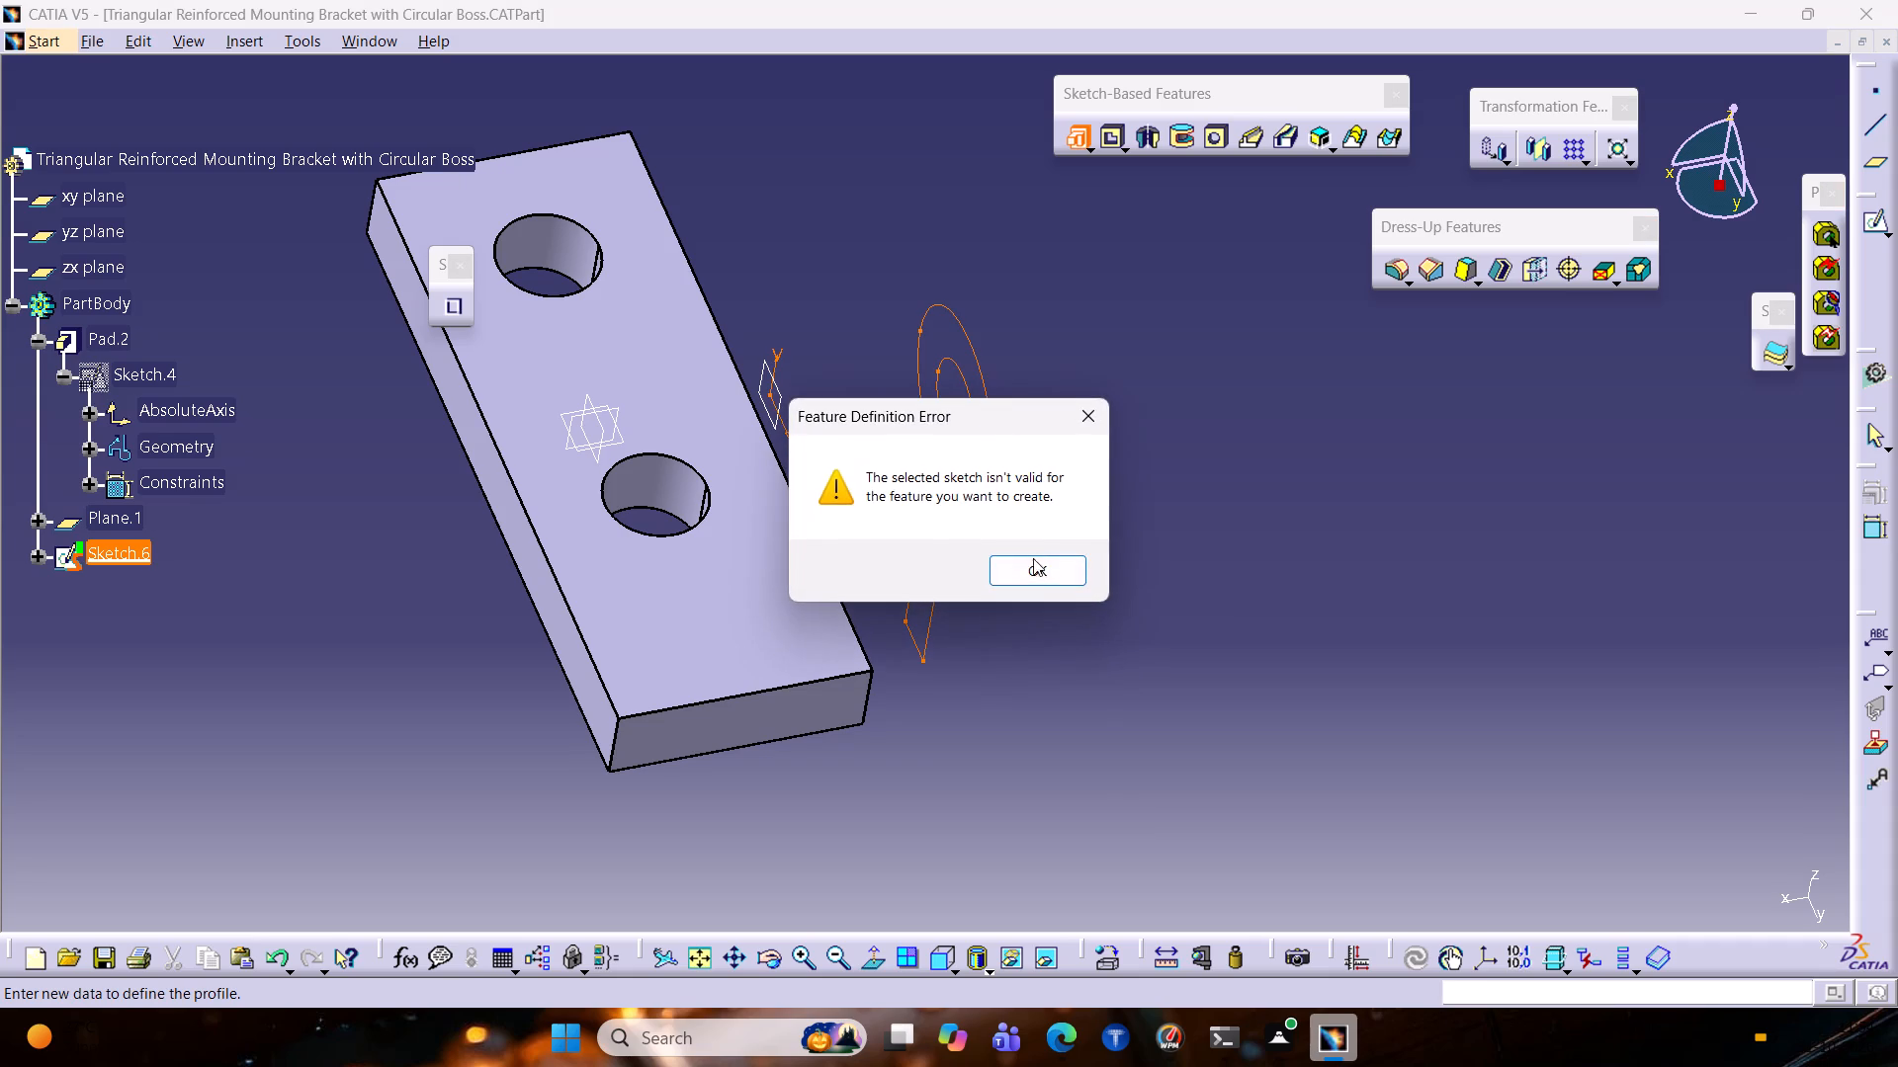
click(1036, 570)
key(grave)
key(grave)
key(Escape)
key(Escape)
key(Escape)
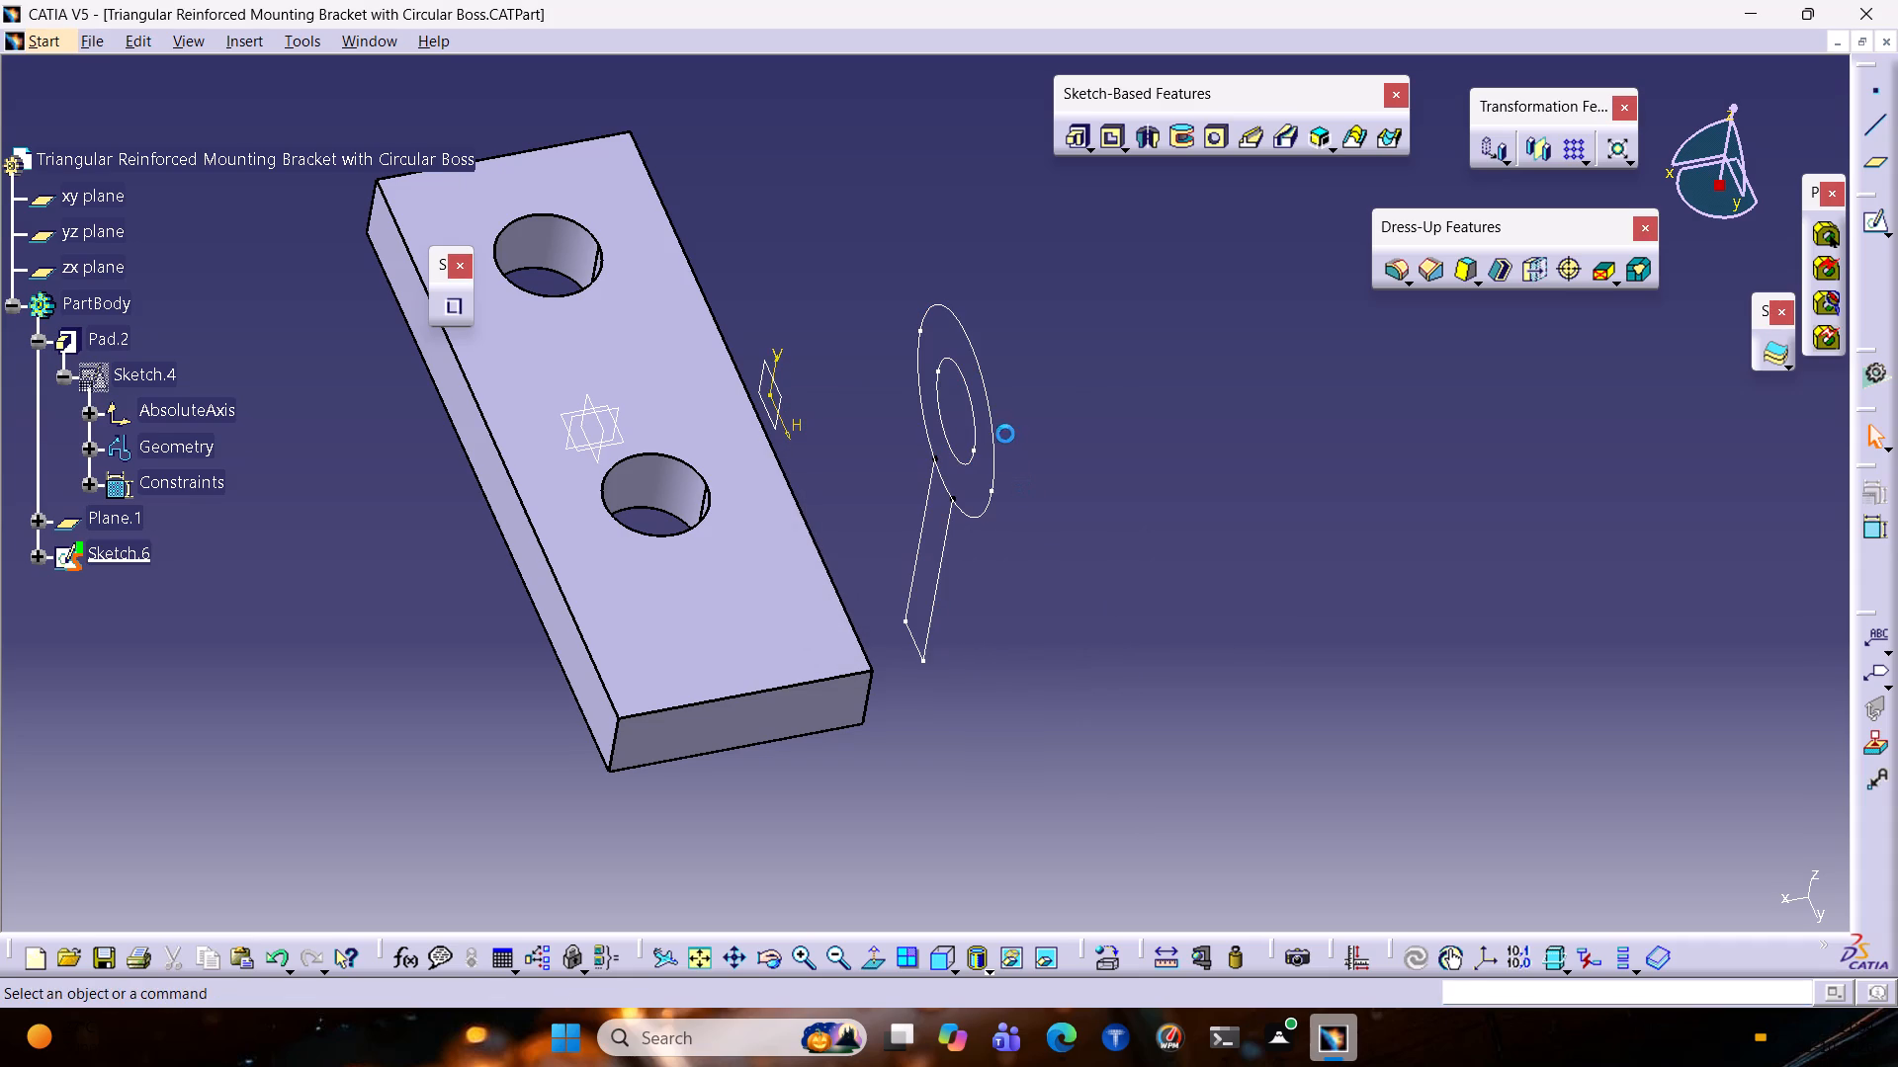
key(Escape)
Reopen the boss and web sketch, break and keep the outer circle's arc between the web lines with Quick Trim, and exit the sketch.
double_click(987, 433)
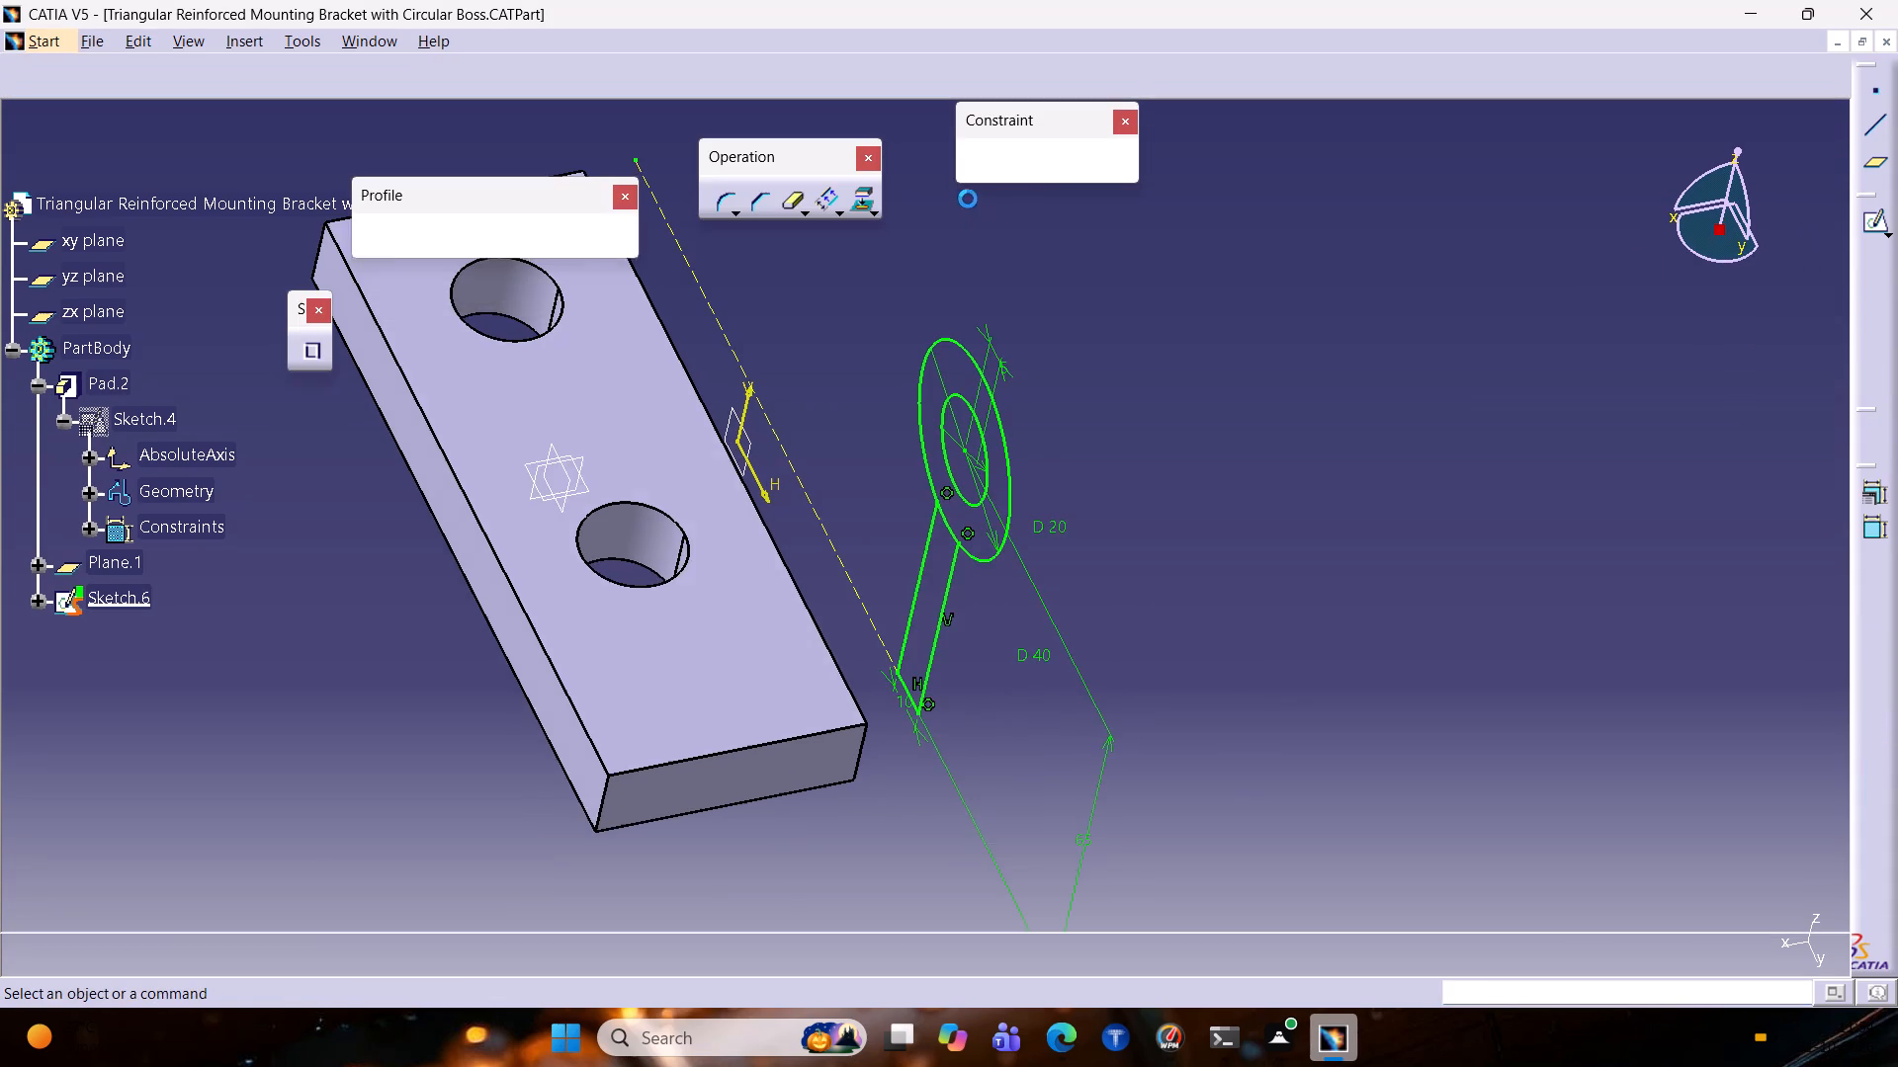
double_click(785, 205)
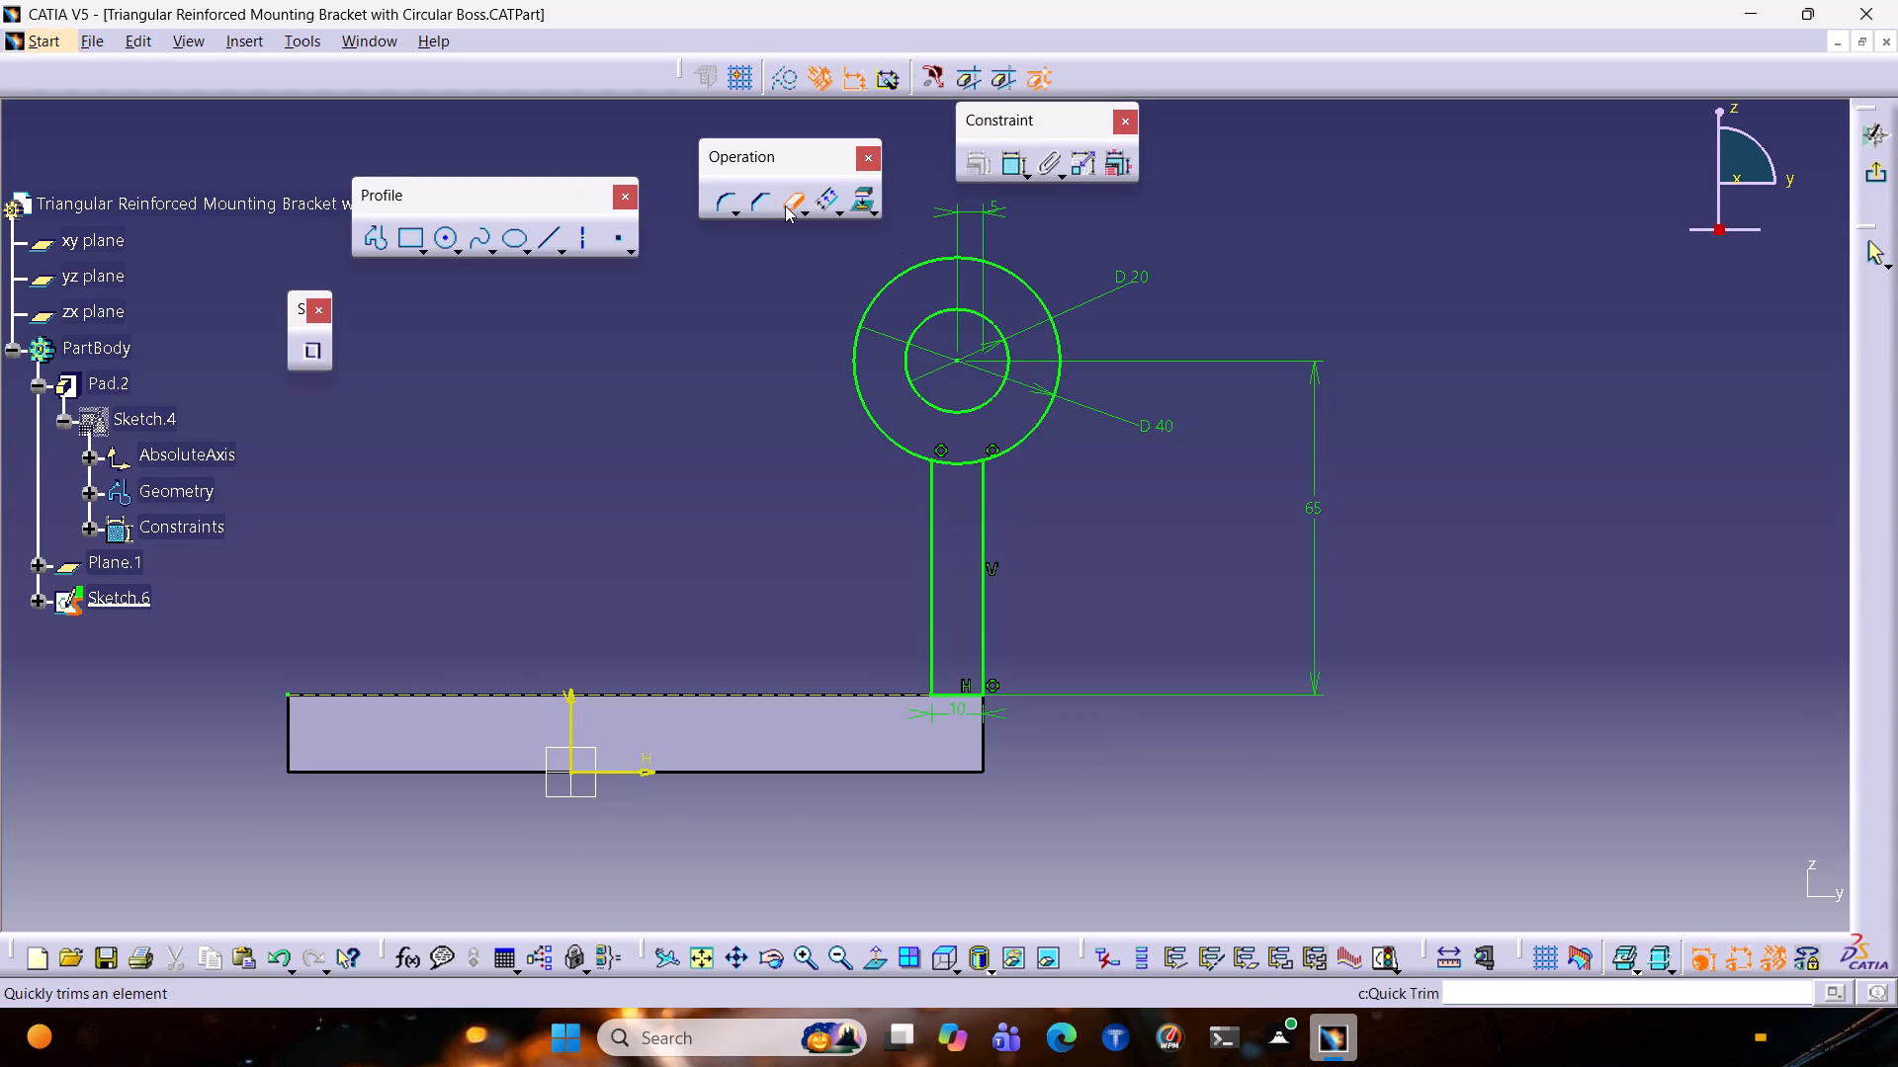
click(955, 465)
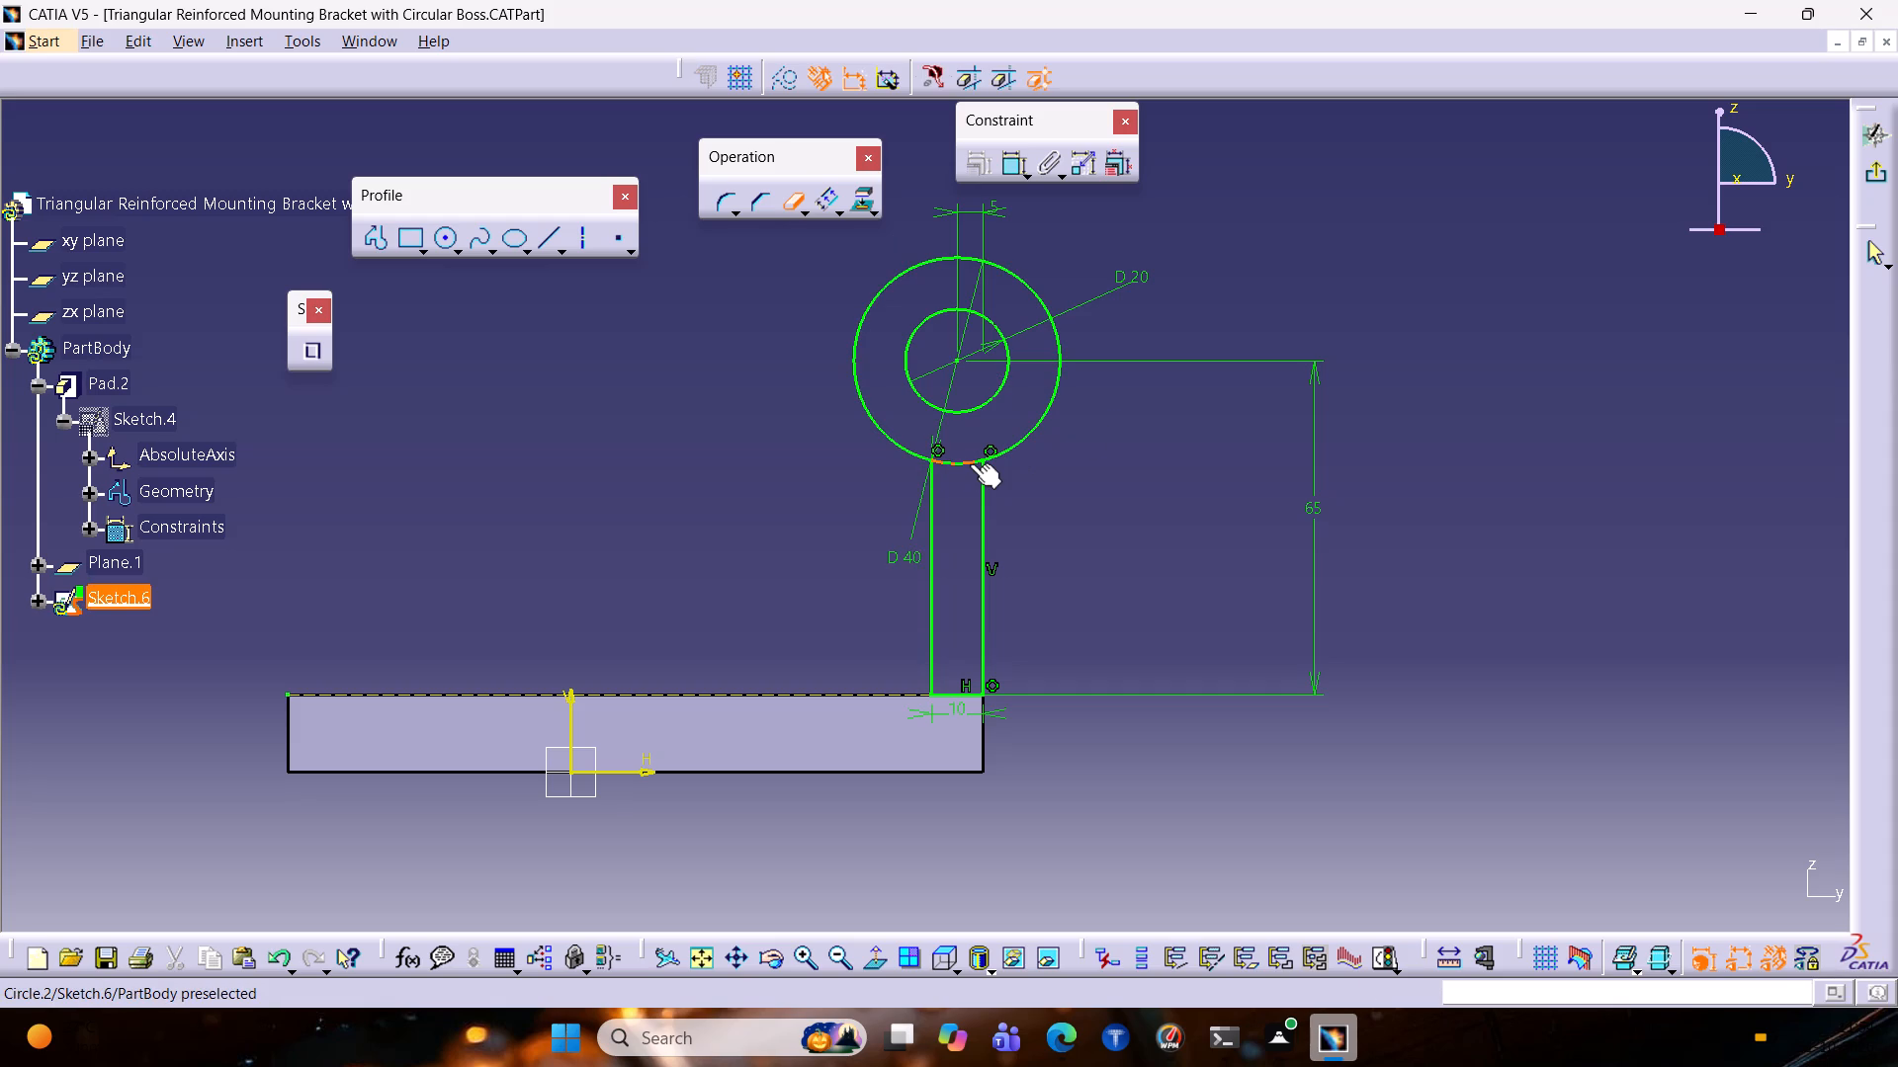
click(1878, 179)
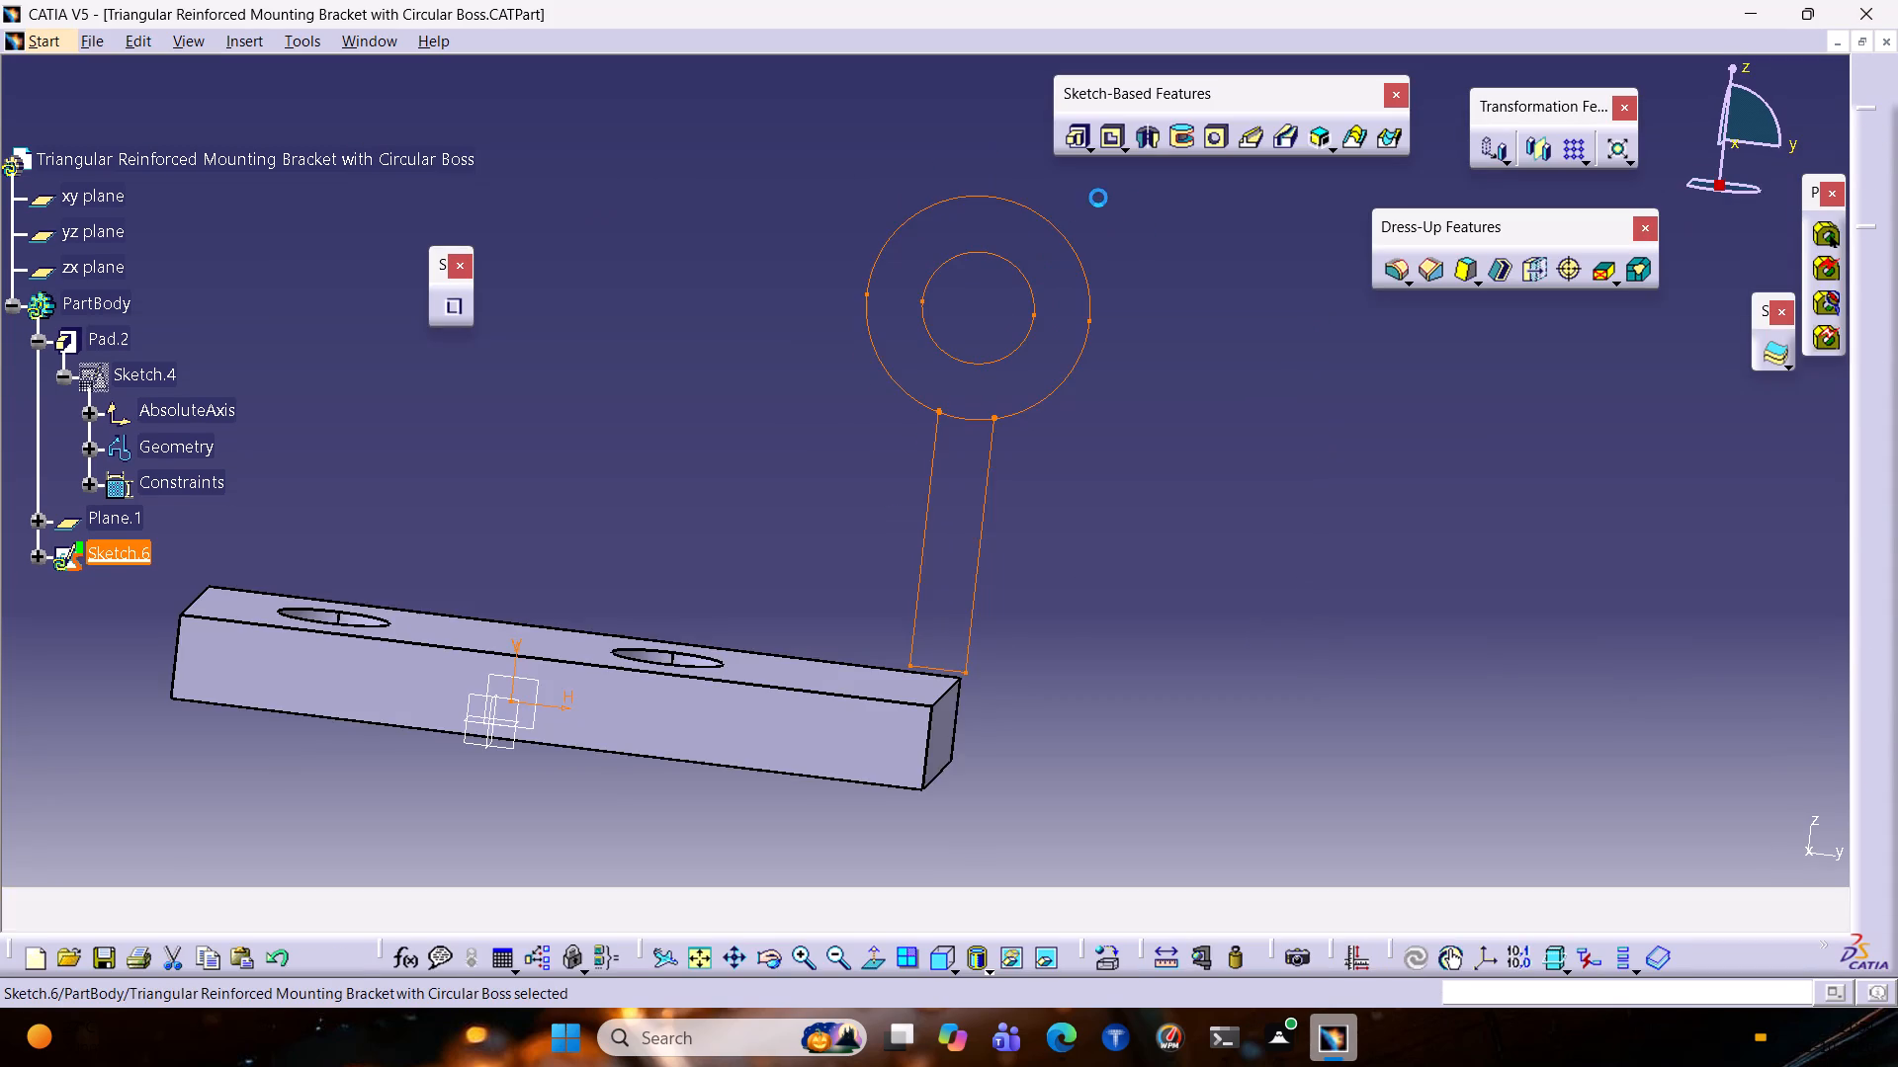
Start a multi-pad from the boss and web sketch and preview Extrusion domain.1, the boss ring, with a 50 mm first limit.
click(1073, 130)
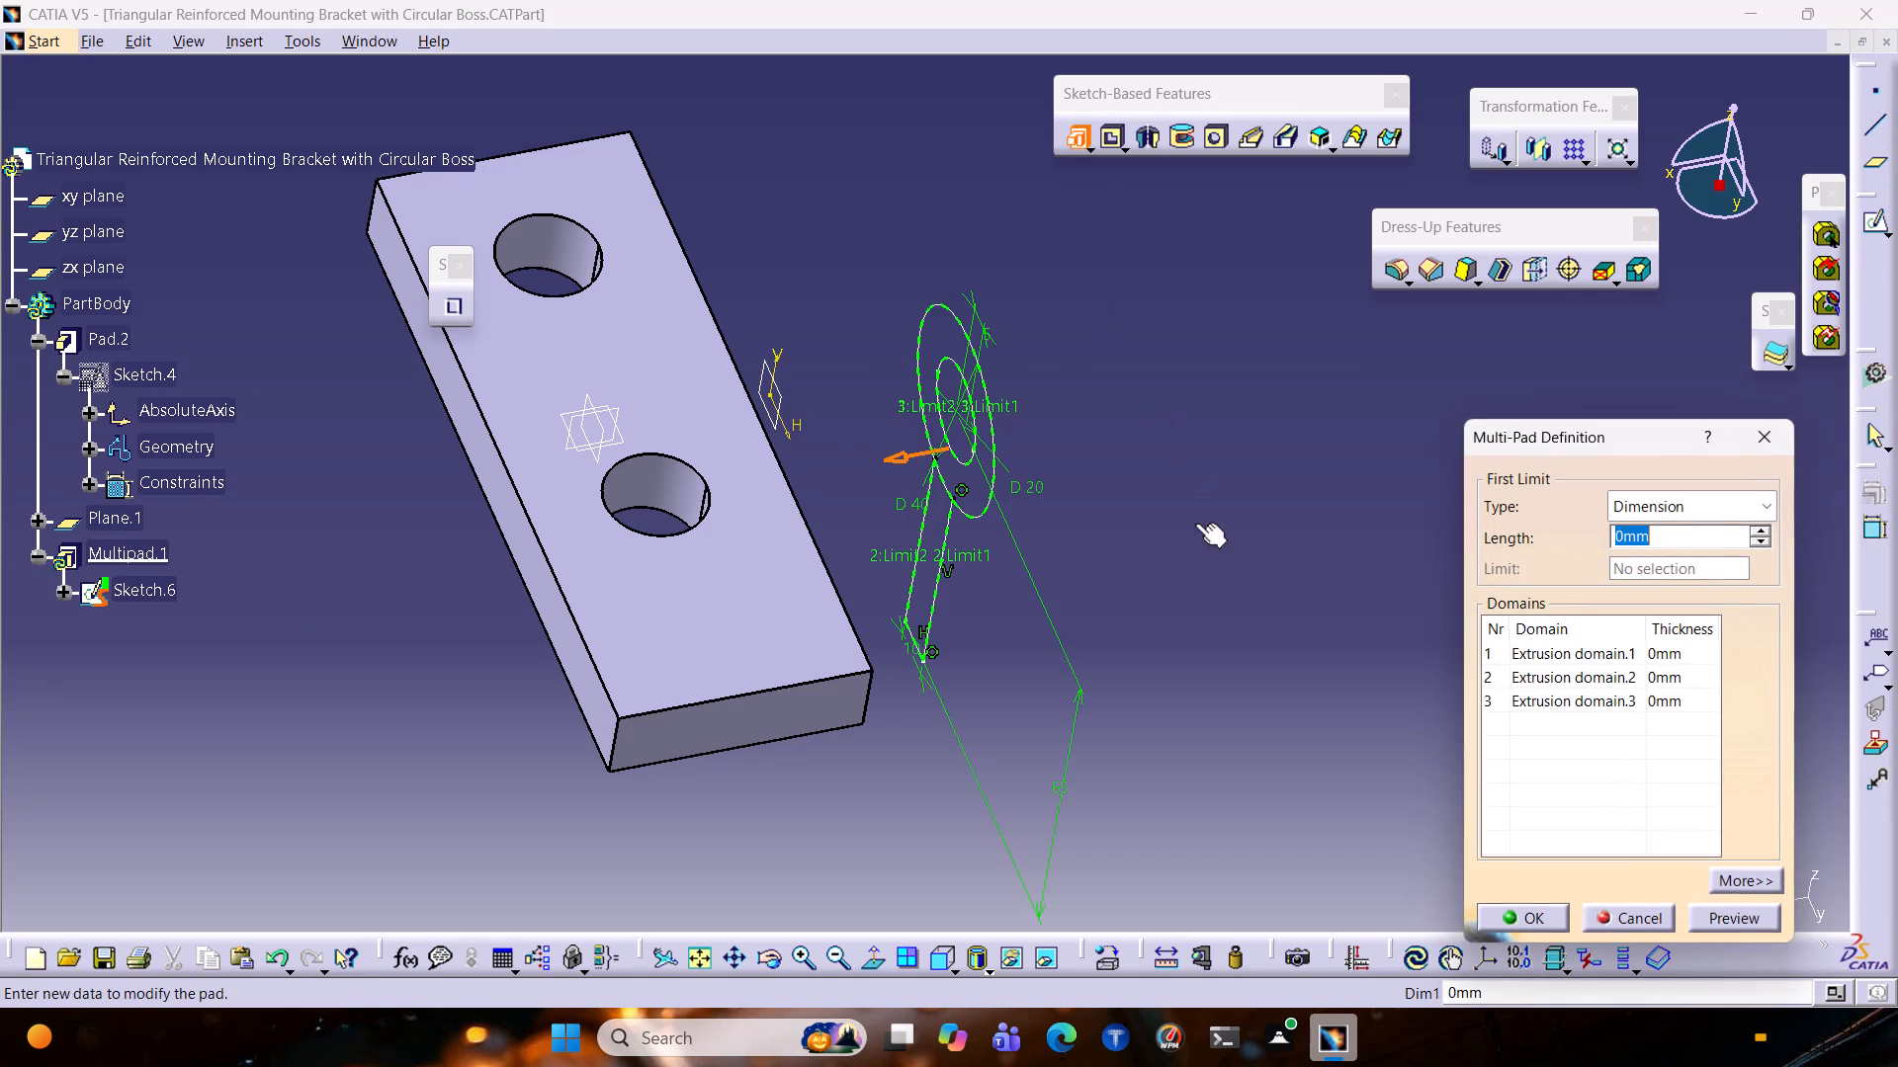
click(1558, 654)
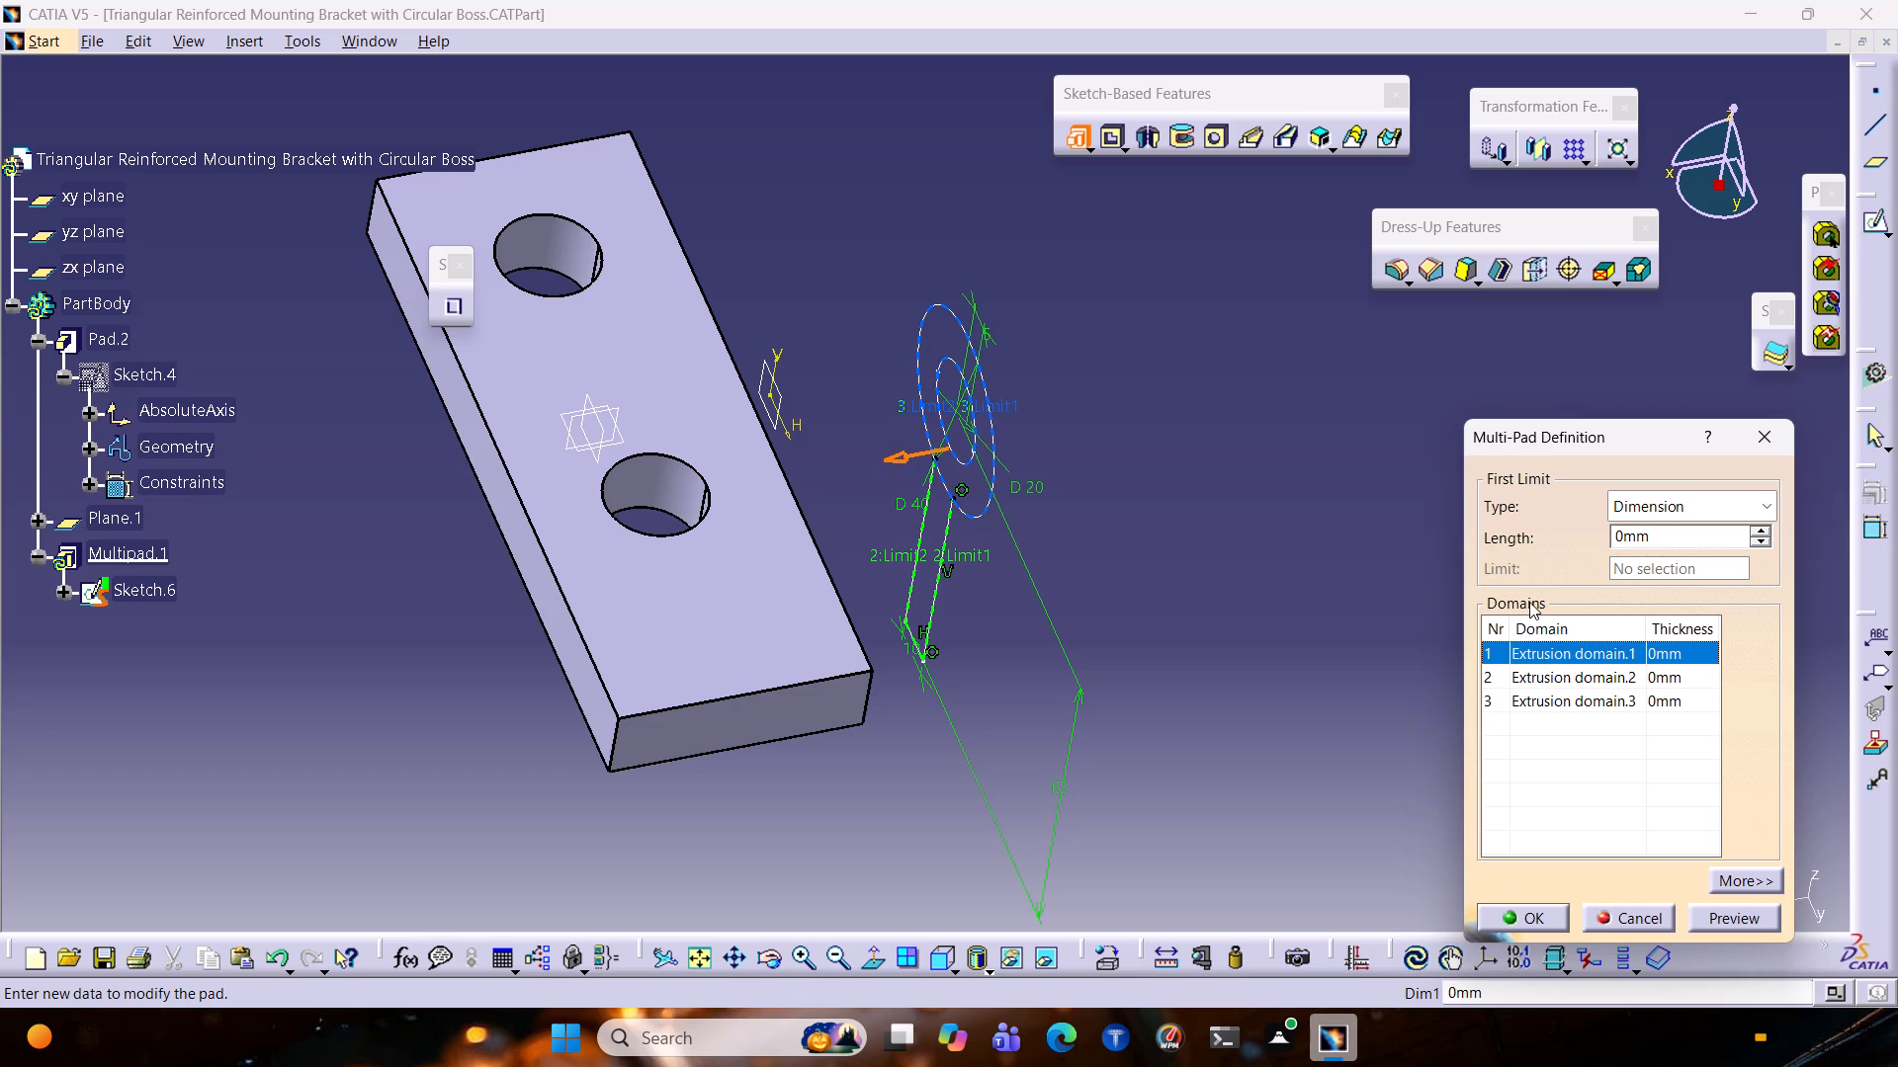
drag(1680, 540, 1507, 508)
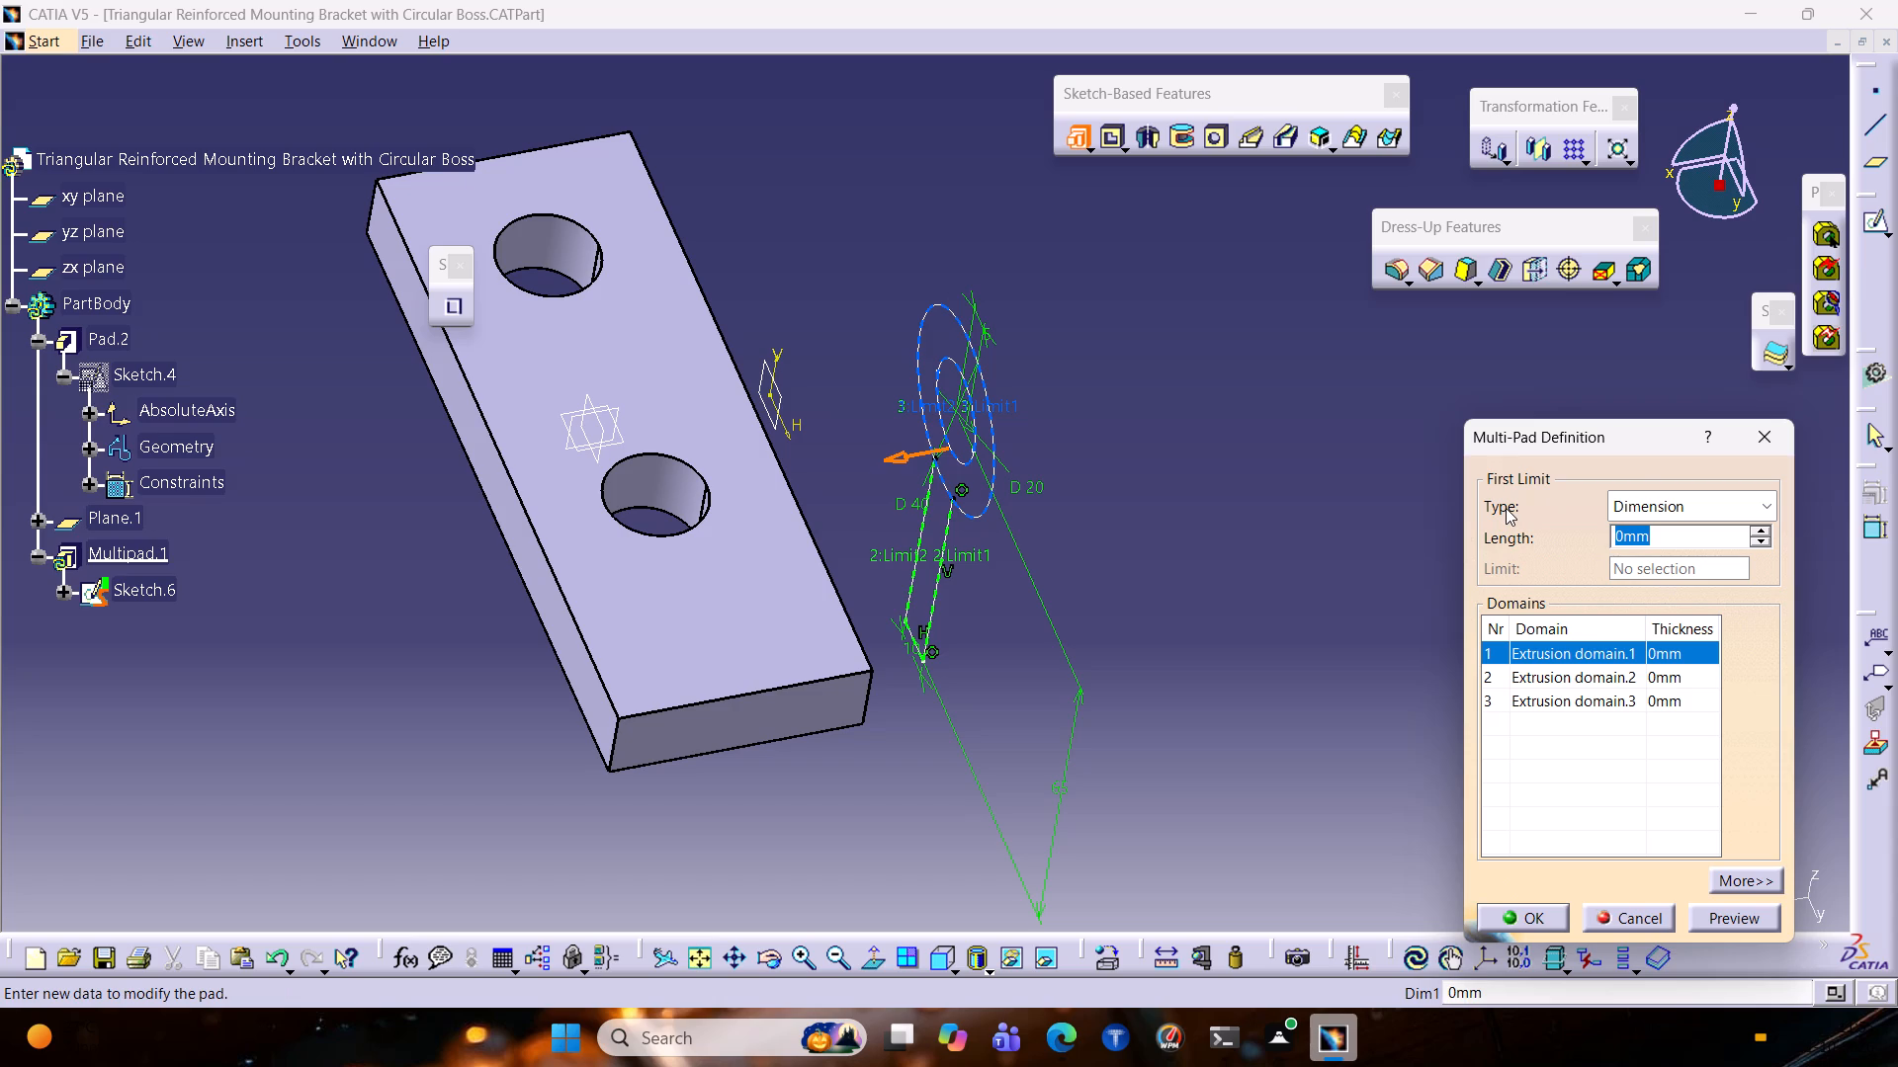
text(50)
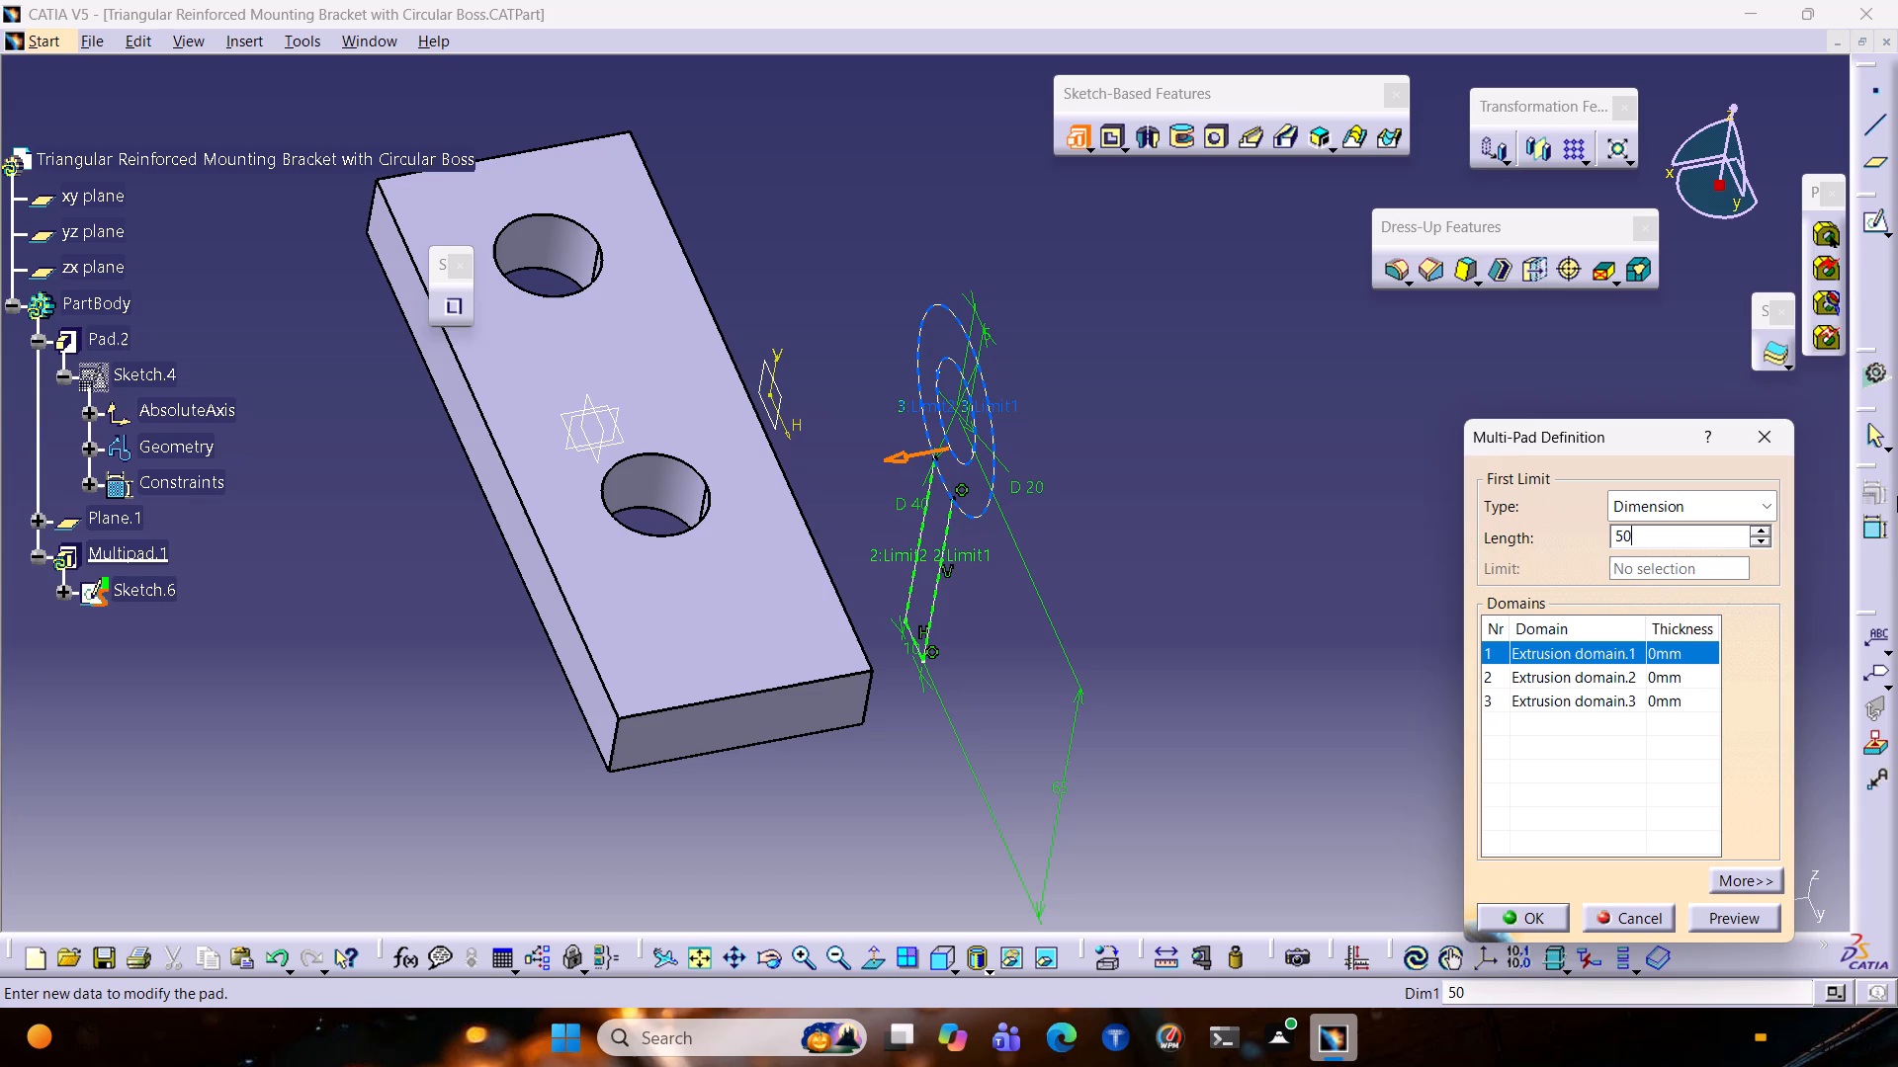
click(1735, 917)
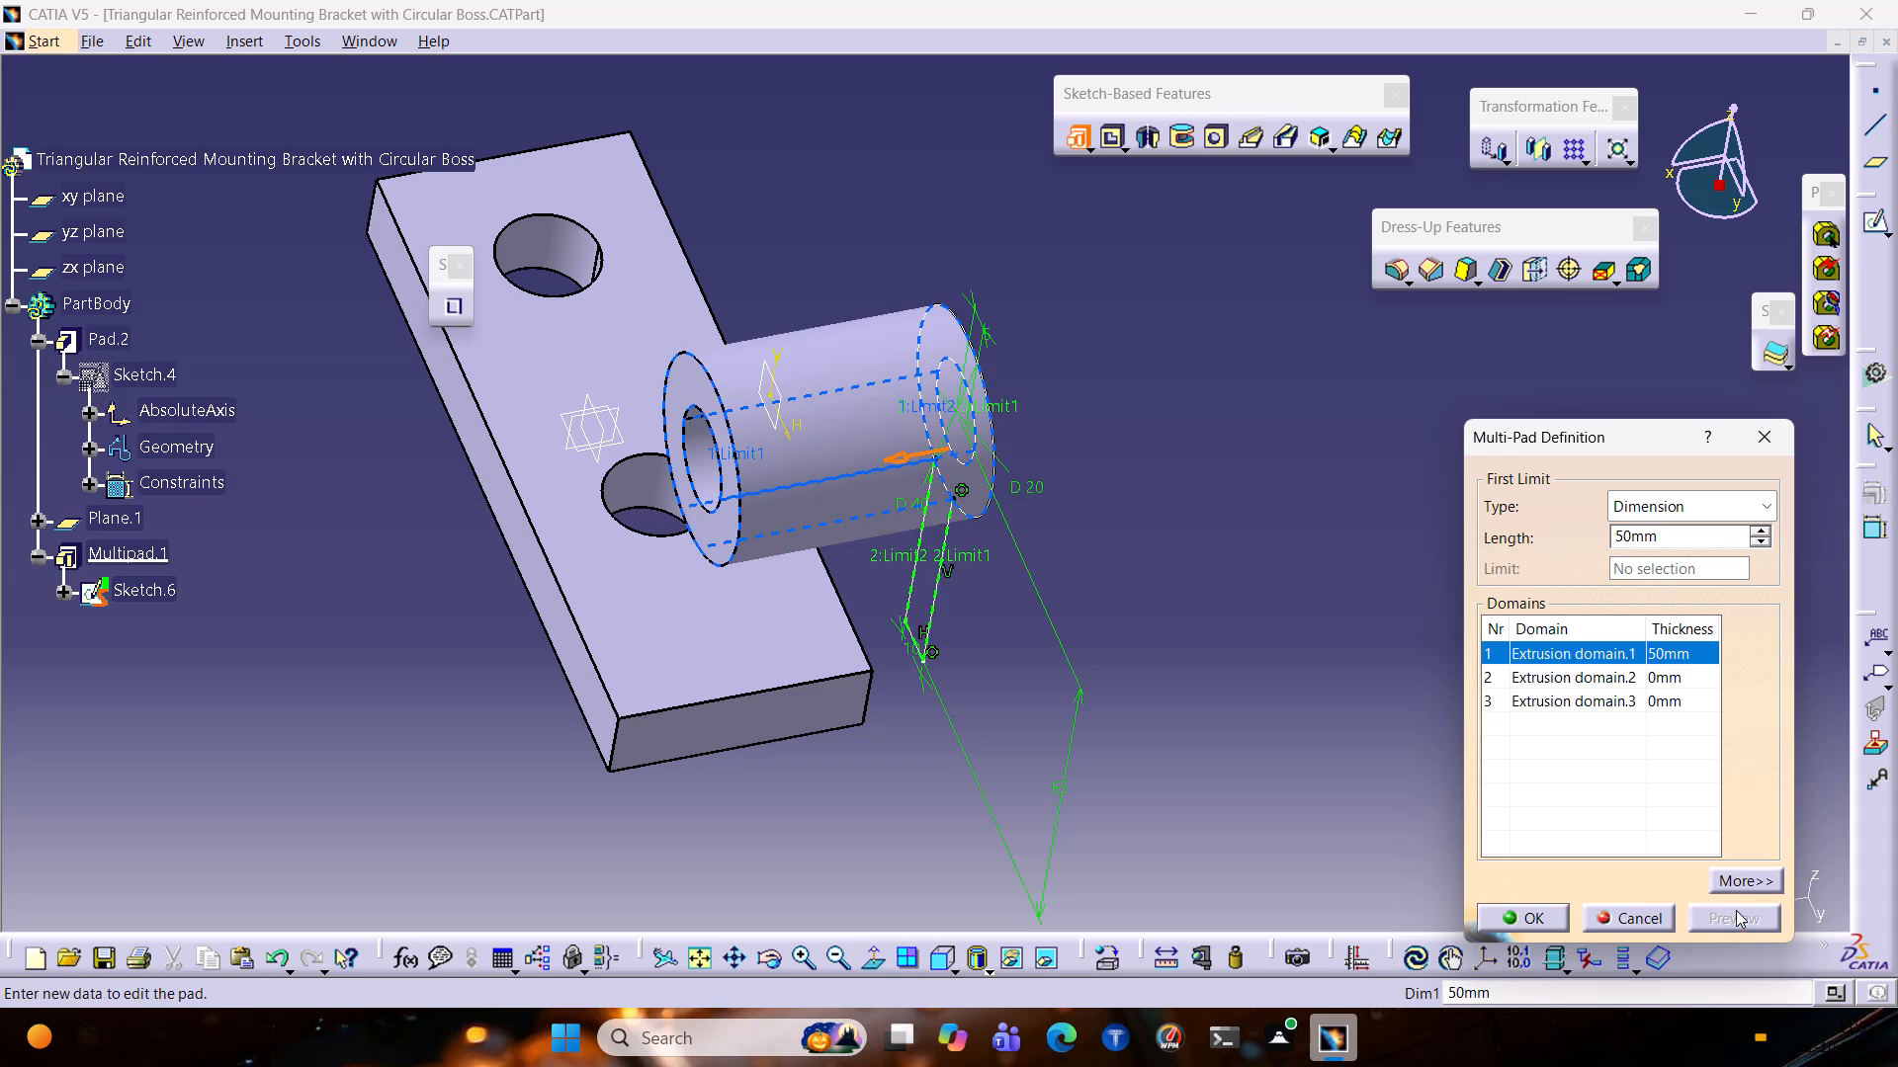
Set the boss ring domain's first limit to 5 mm and second limit to 45 mm, and preview the multi-pad.
click(1747, 882)
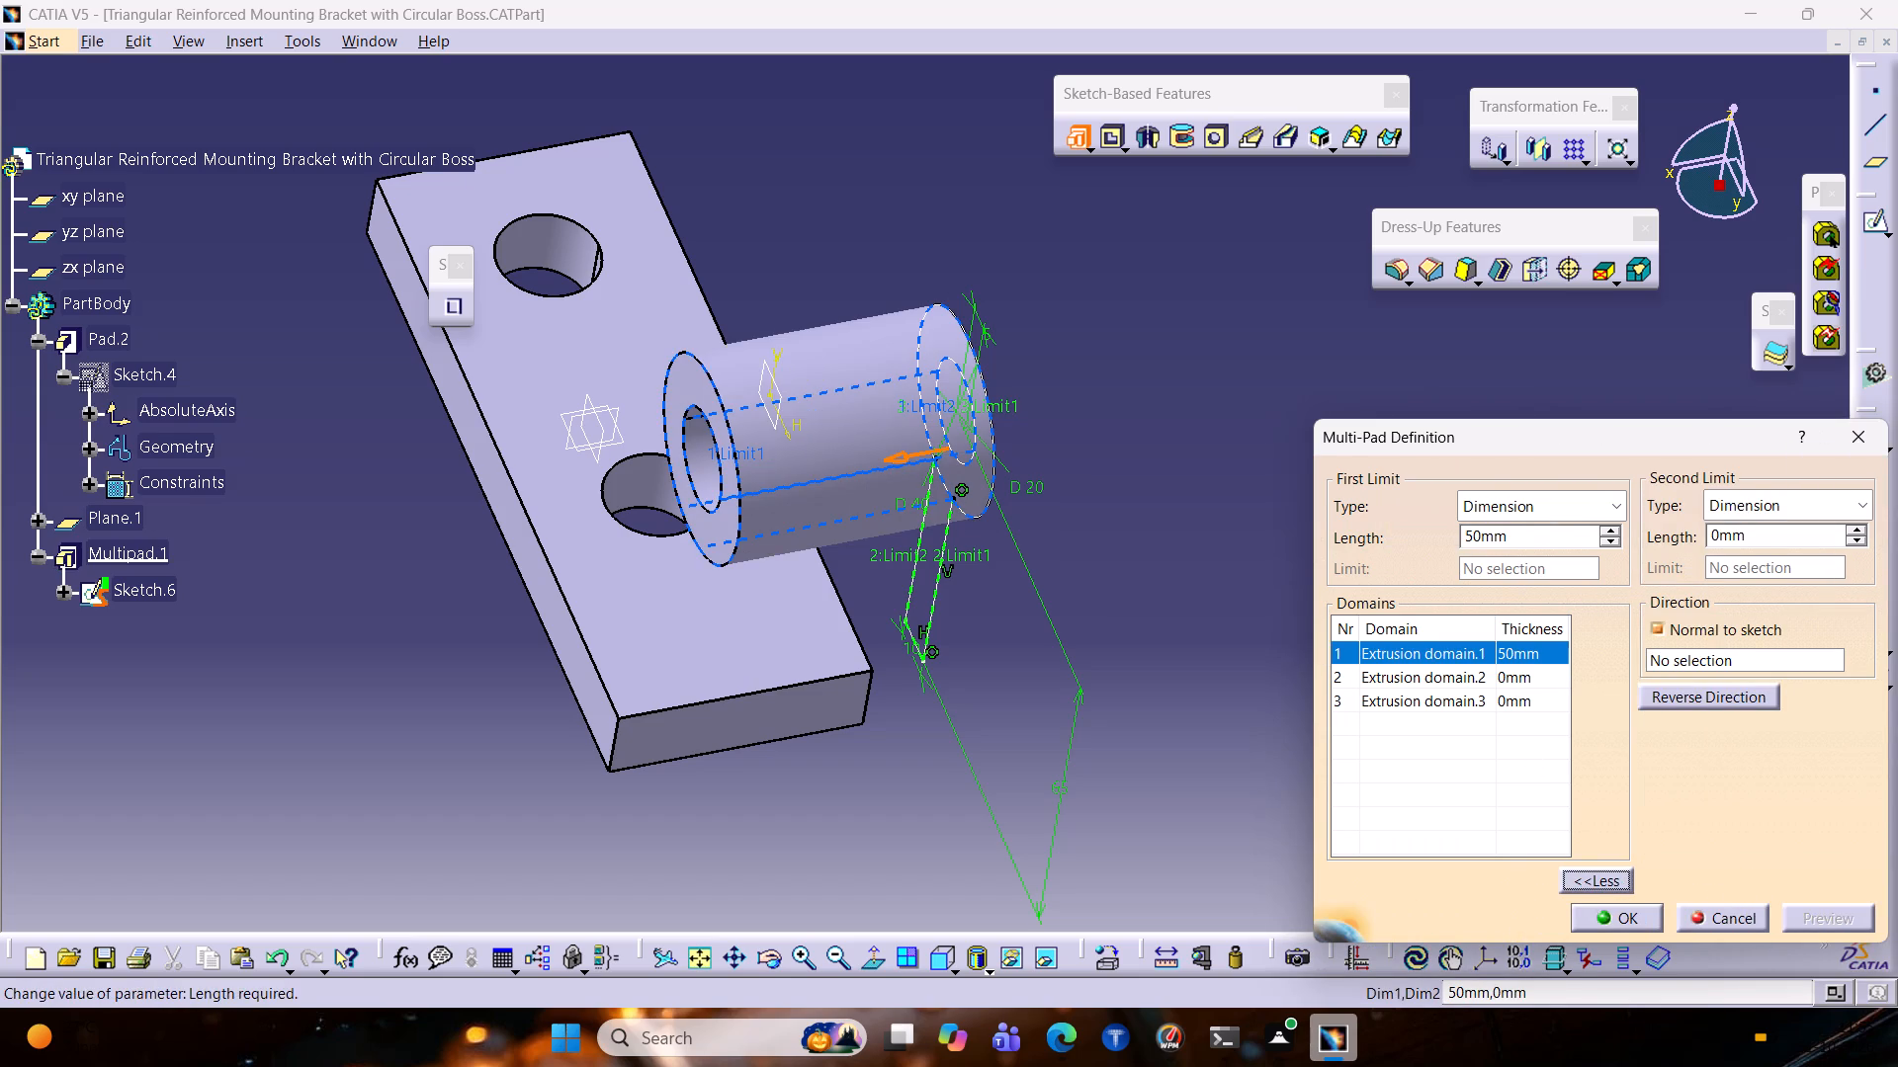
drag(1550, 537, 1439, 537)
key(5)
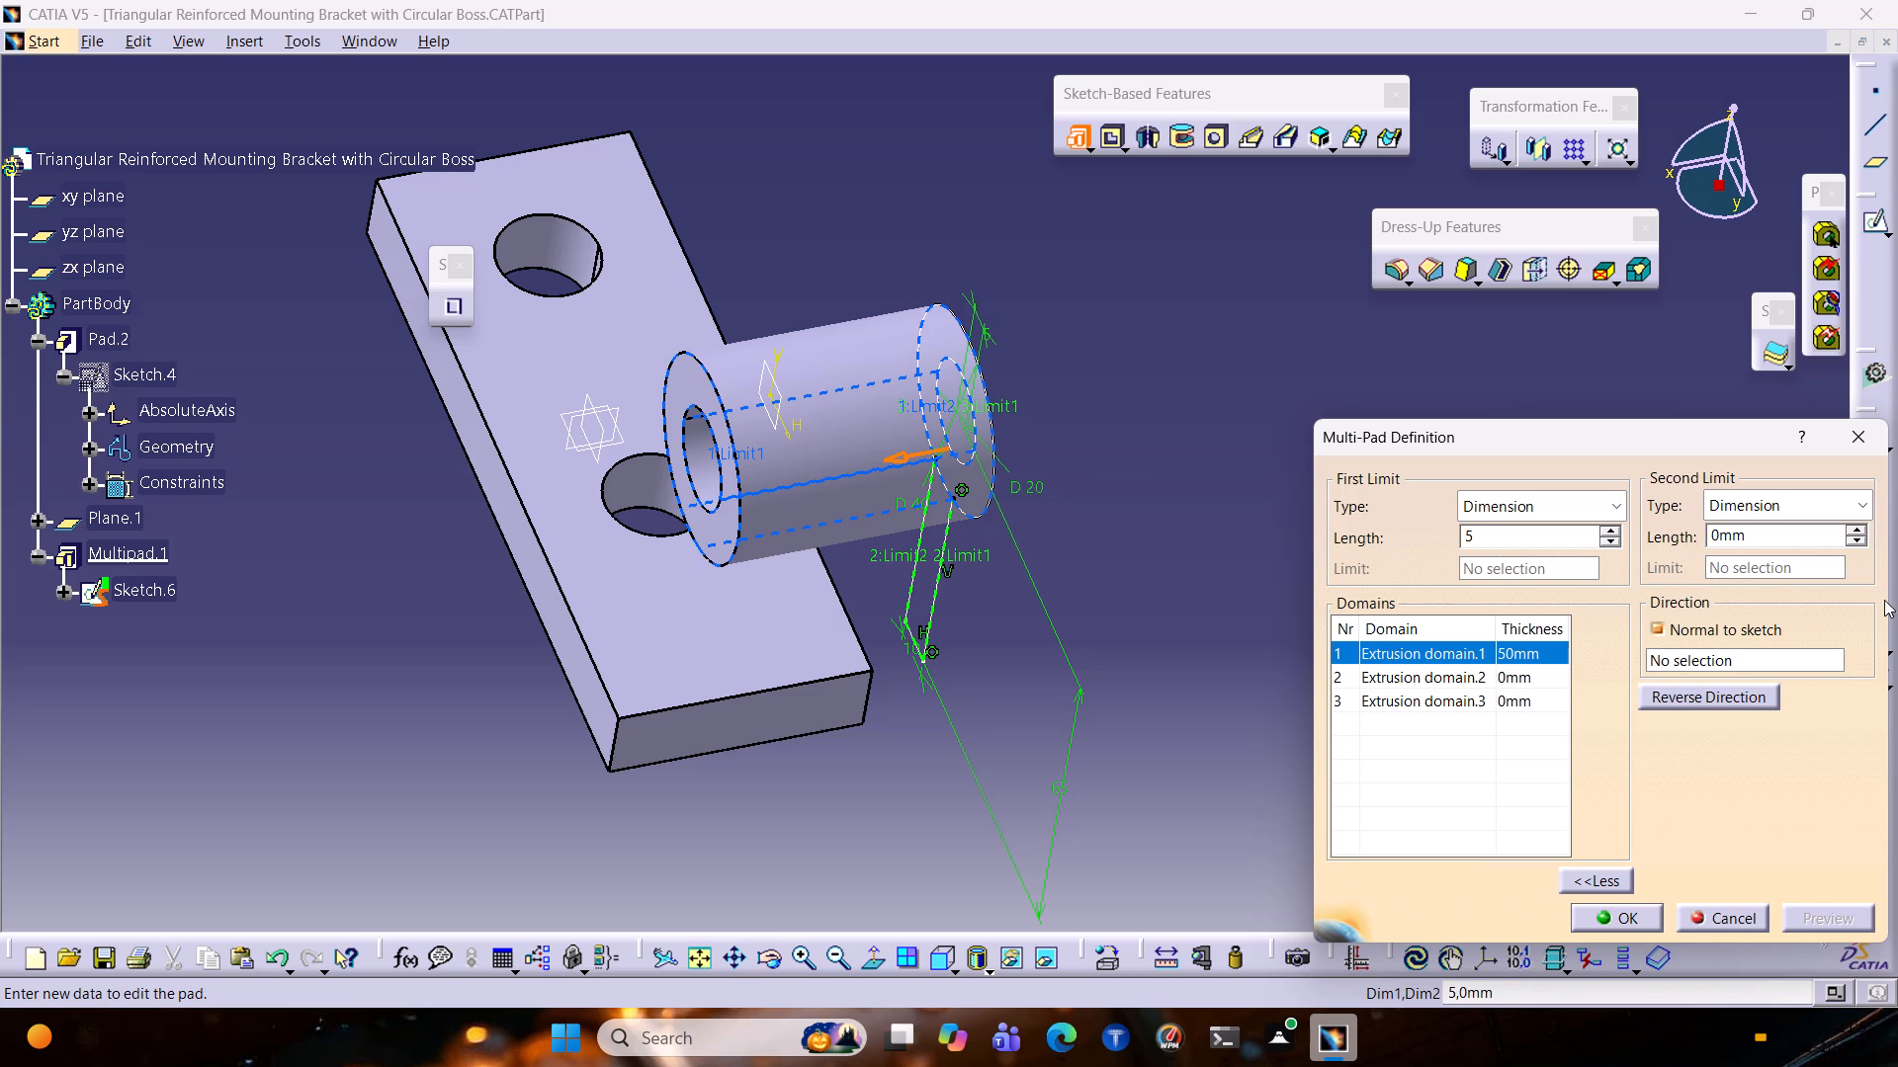
drag(1753, 529, 1649, 540)
text(45)
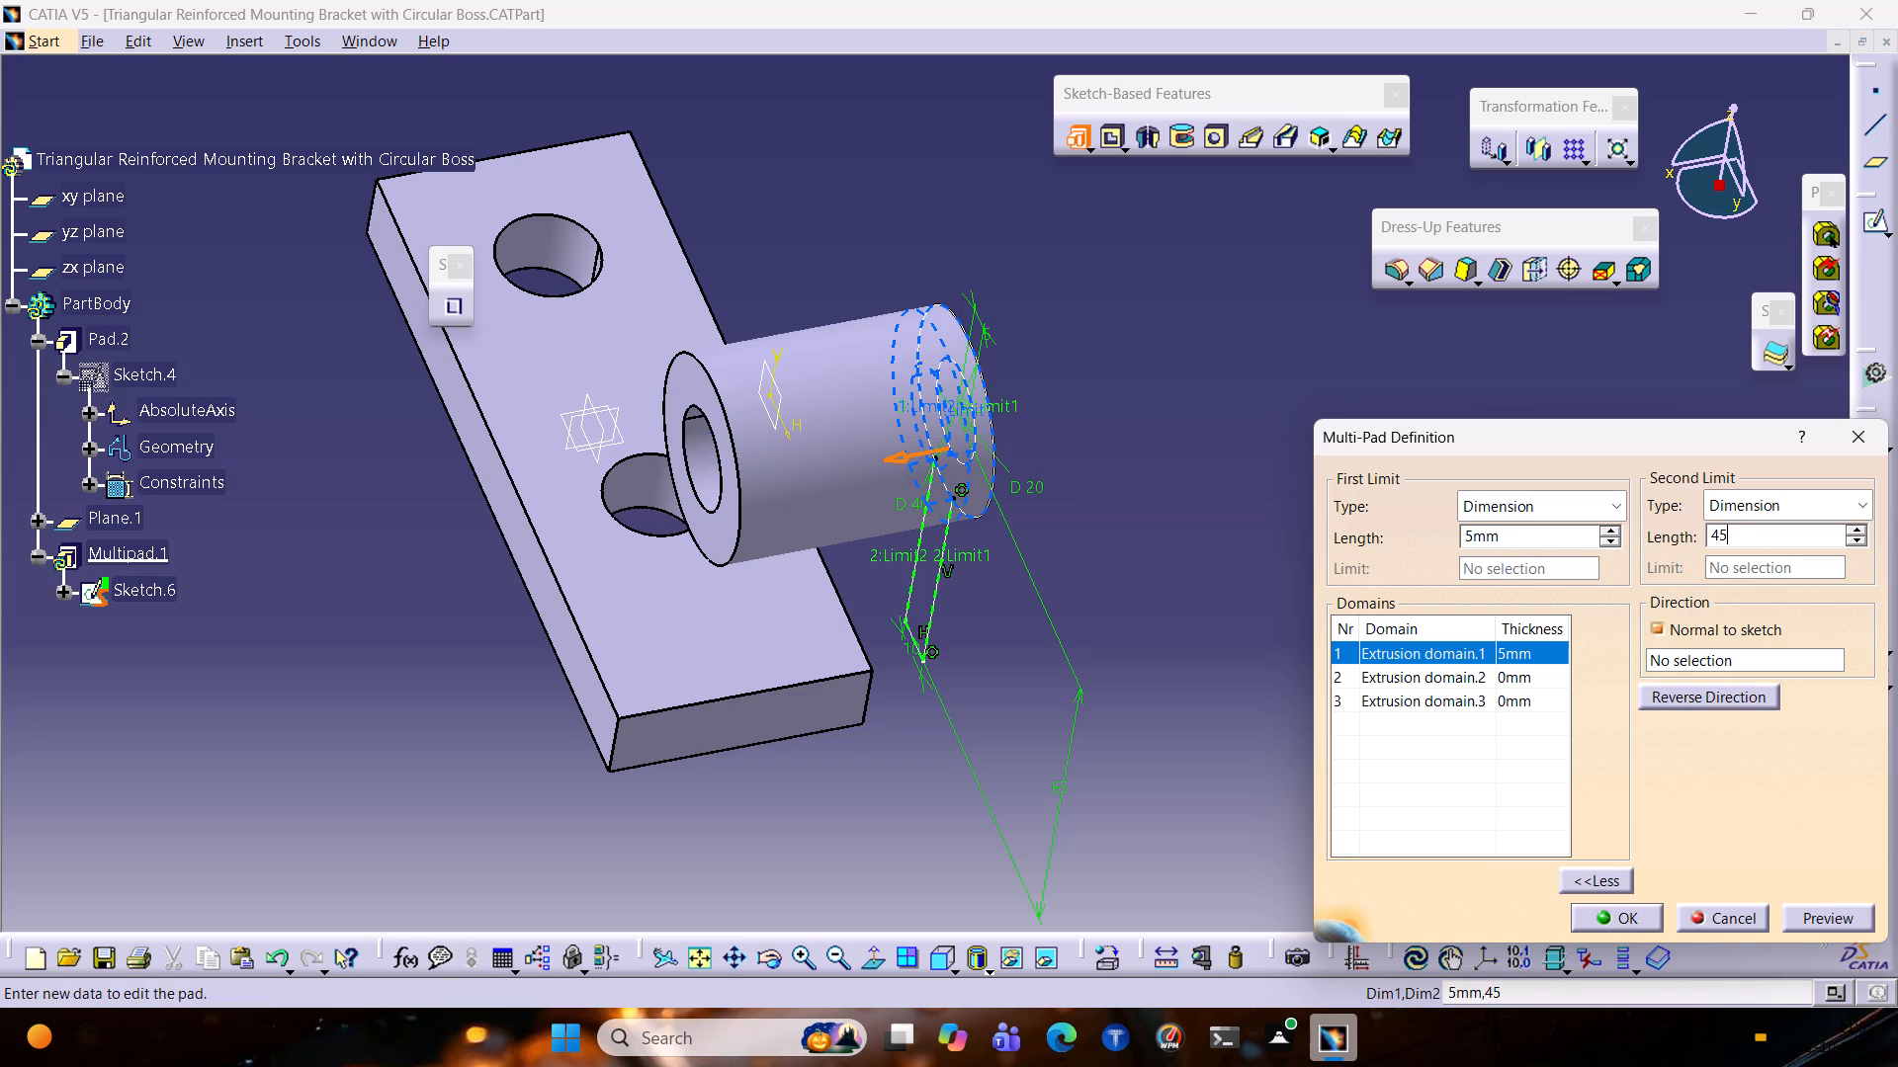
click(1816, 926)
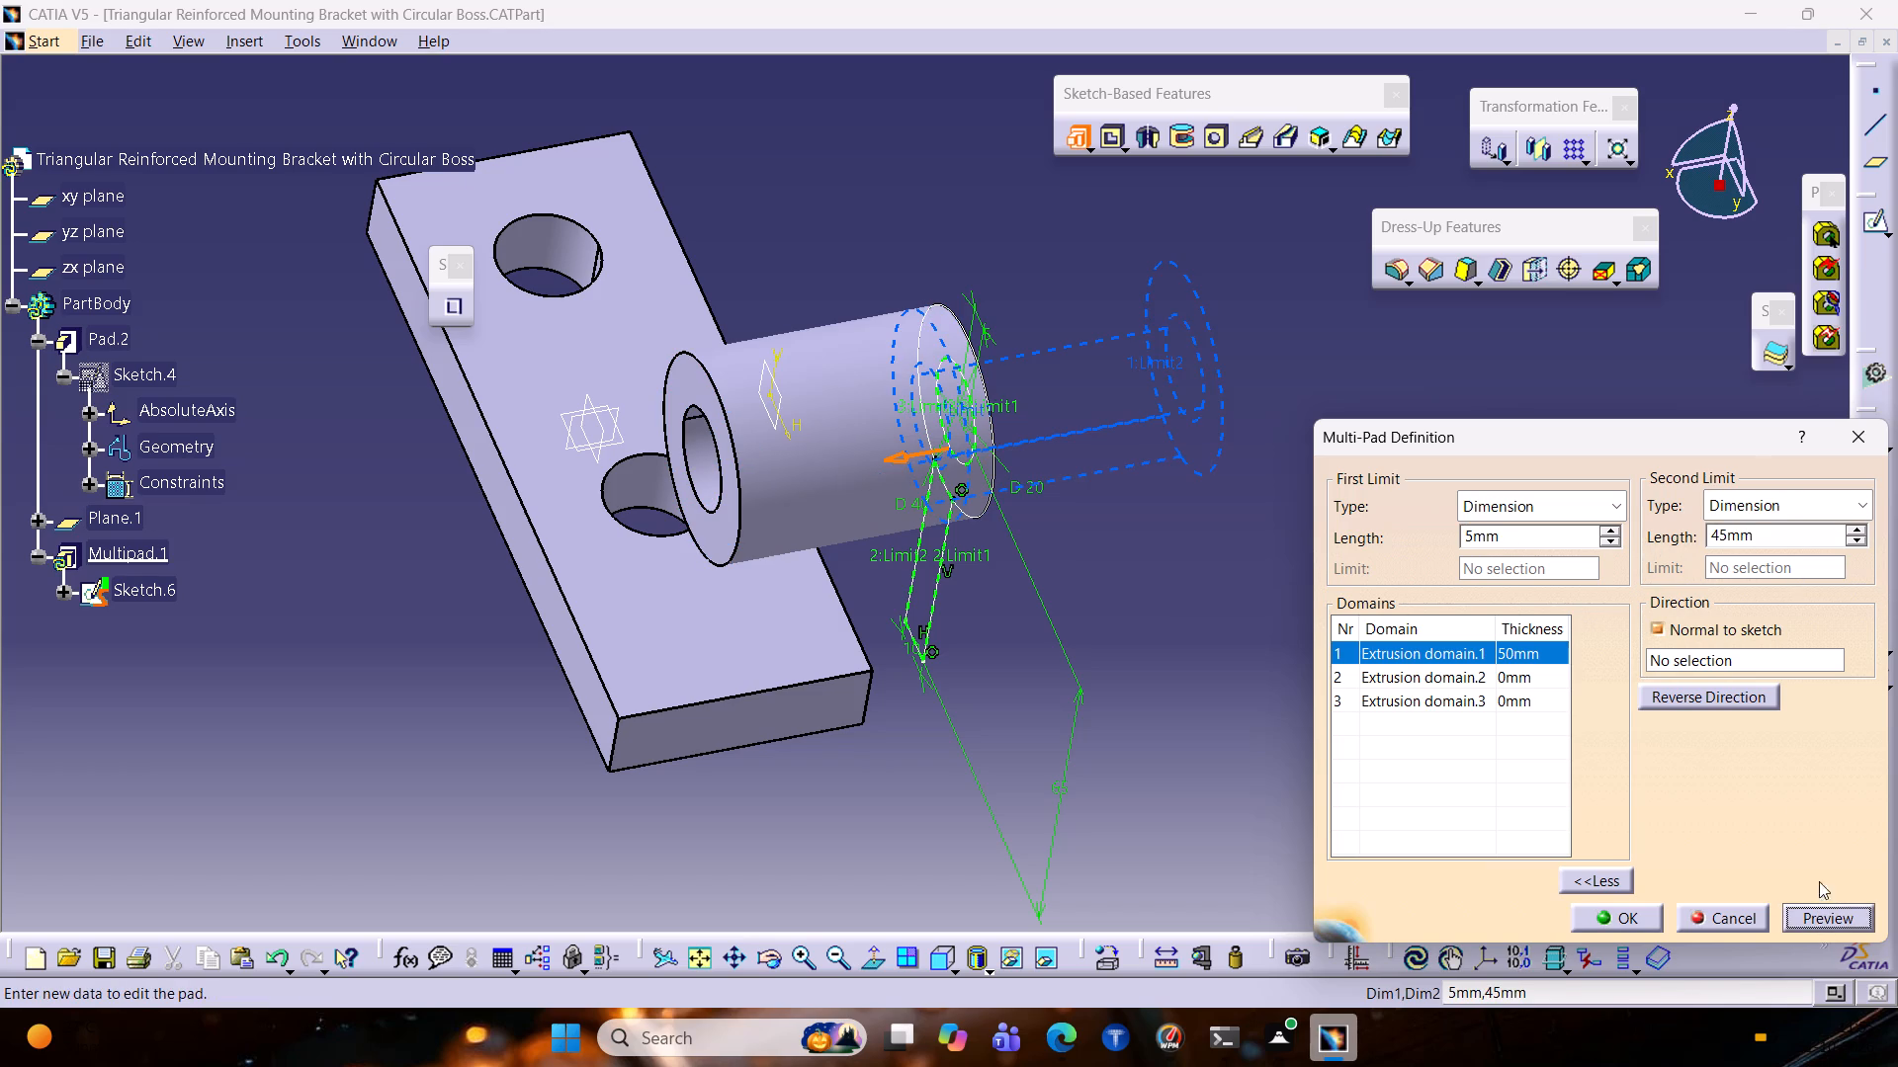
Set the boss ring domain's first limit to 45 mm and second limit to 5 mm, and preview the multi-pad.
drag(1519, 533, 1400, 525)
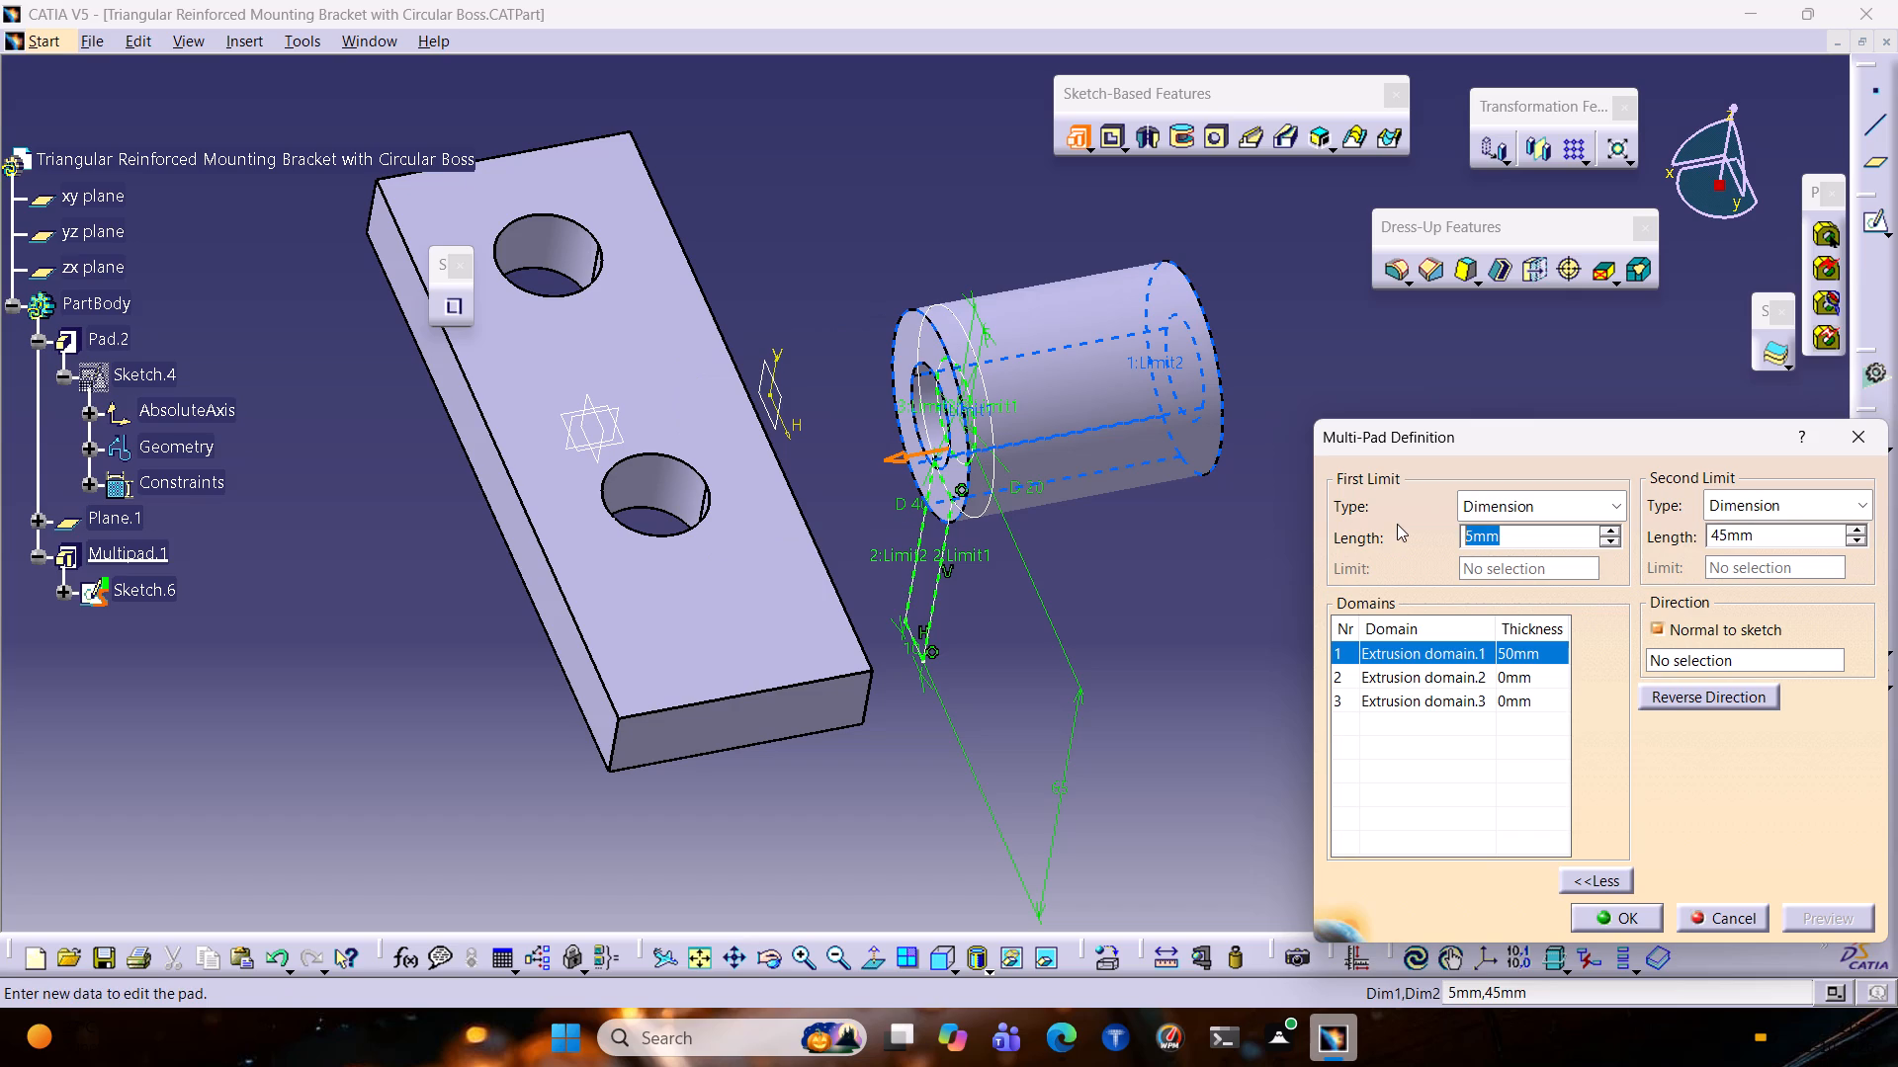
text(45)
drag(1762, 522, 1639, 522)
drag(1760, 535, 1667, 543)
key(5)
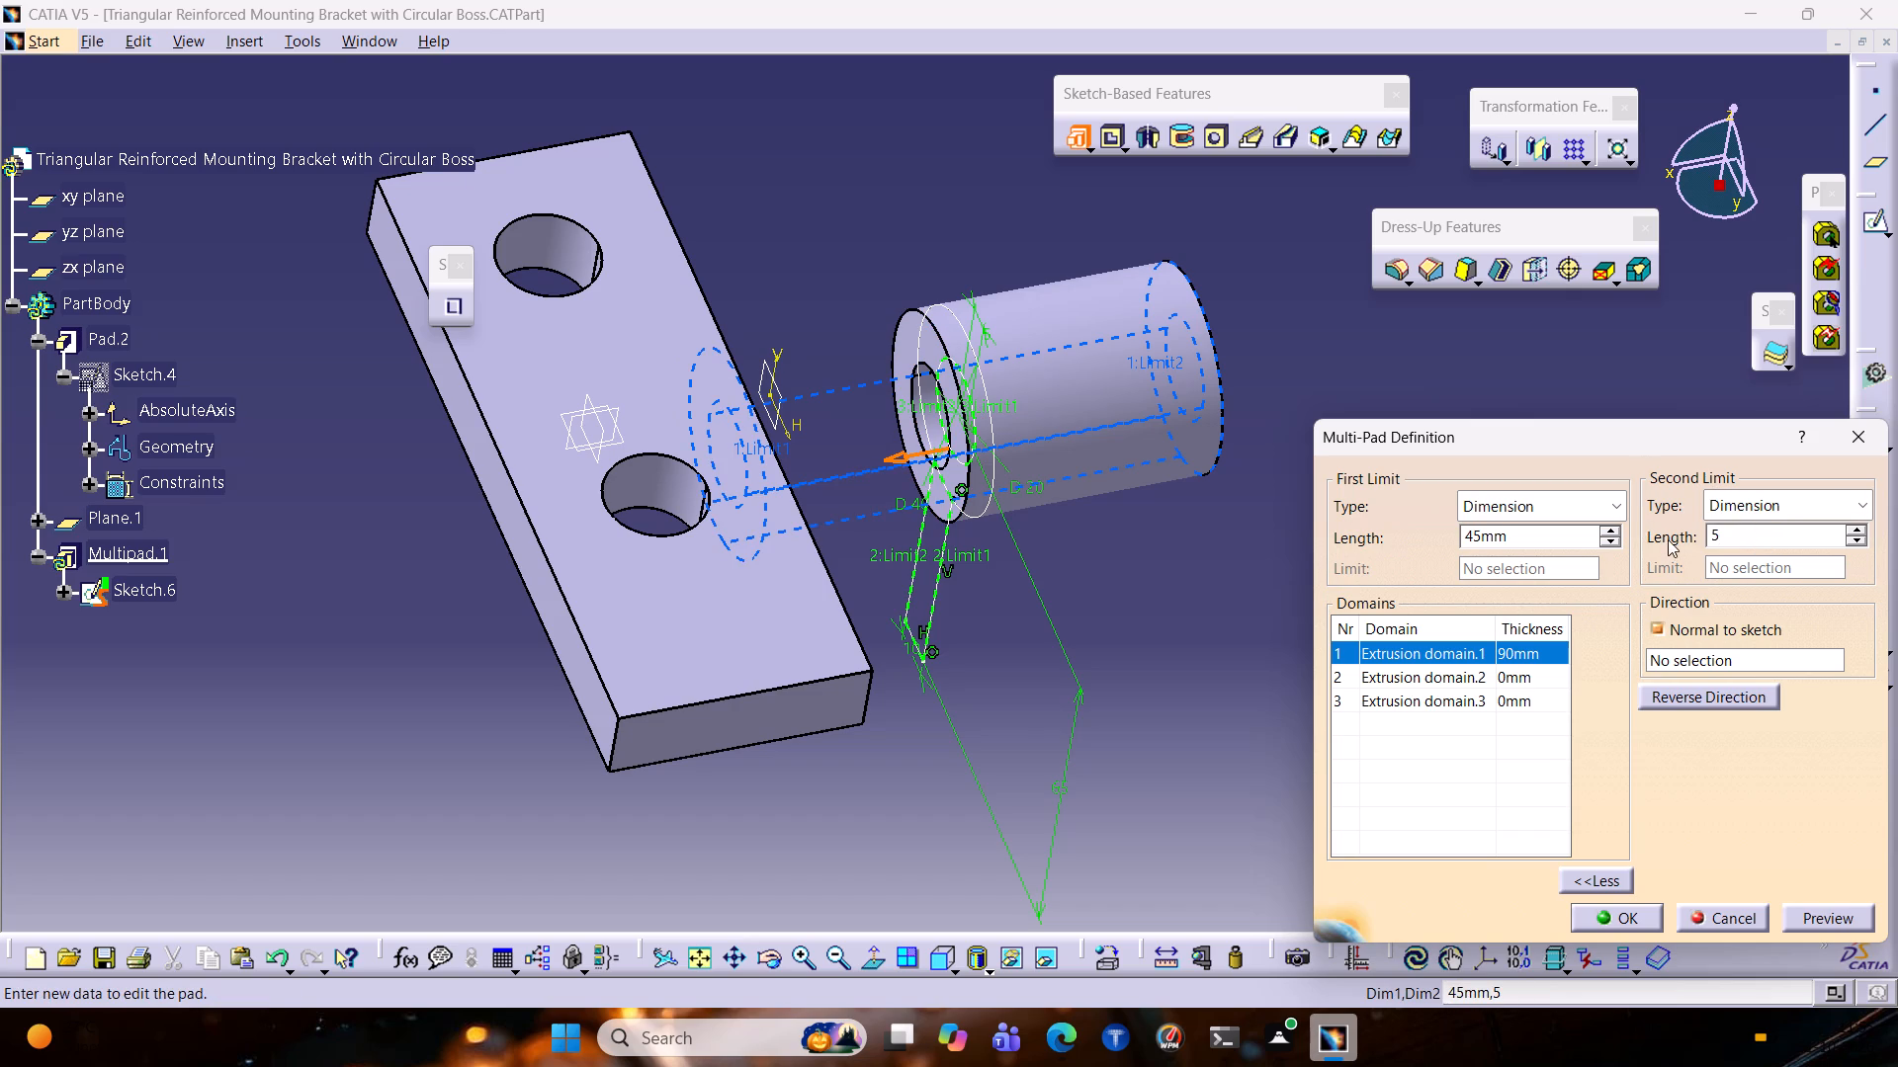
click(1814, 929)
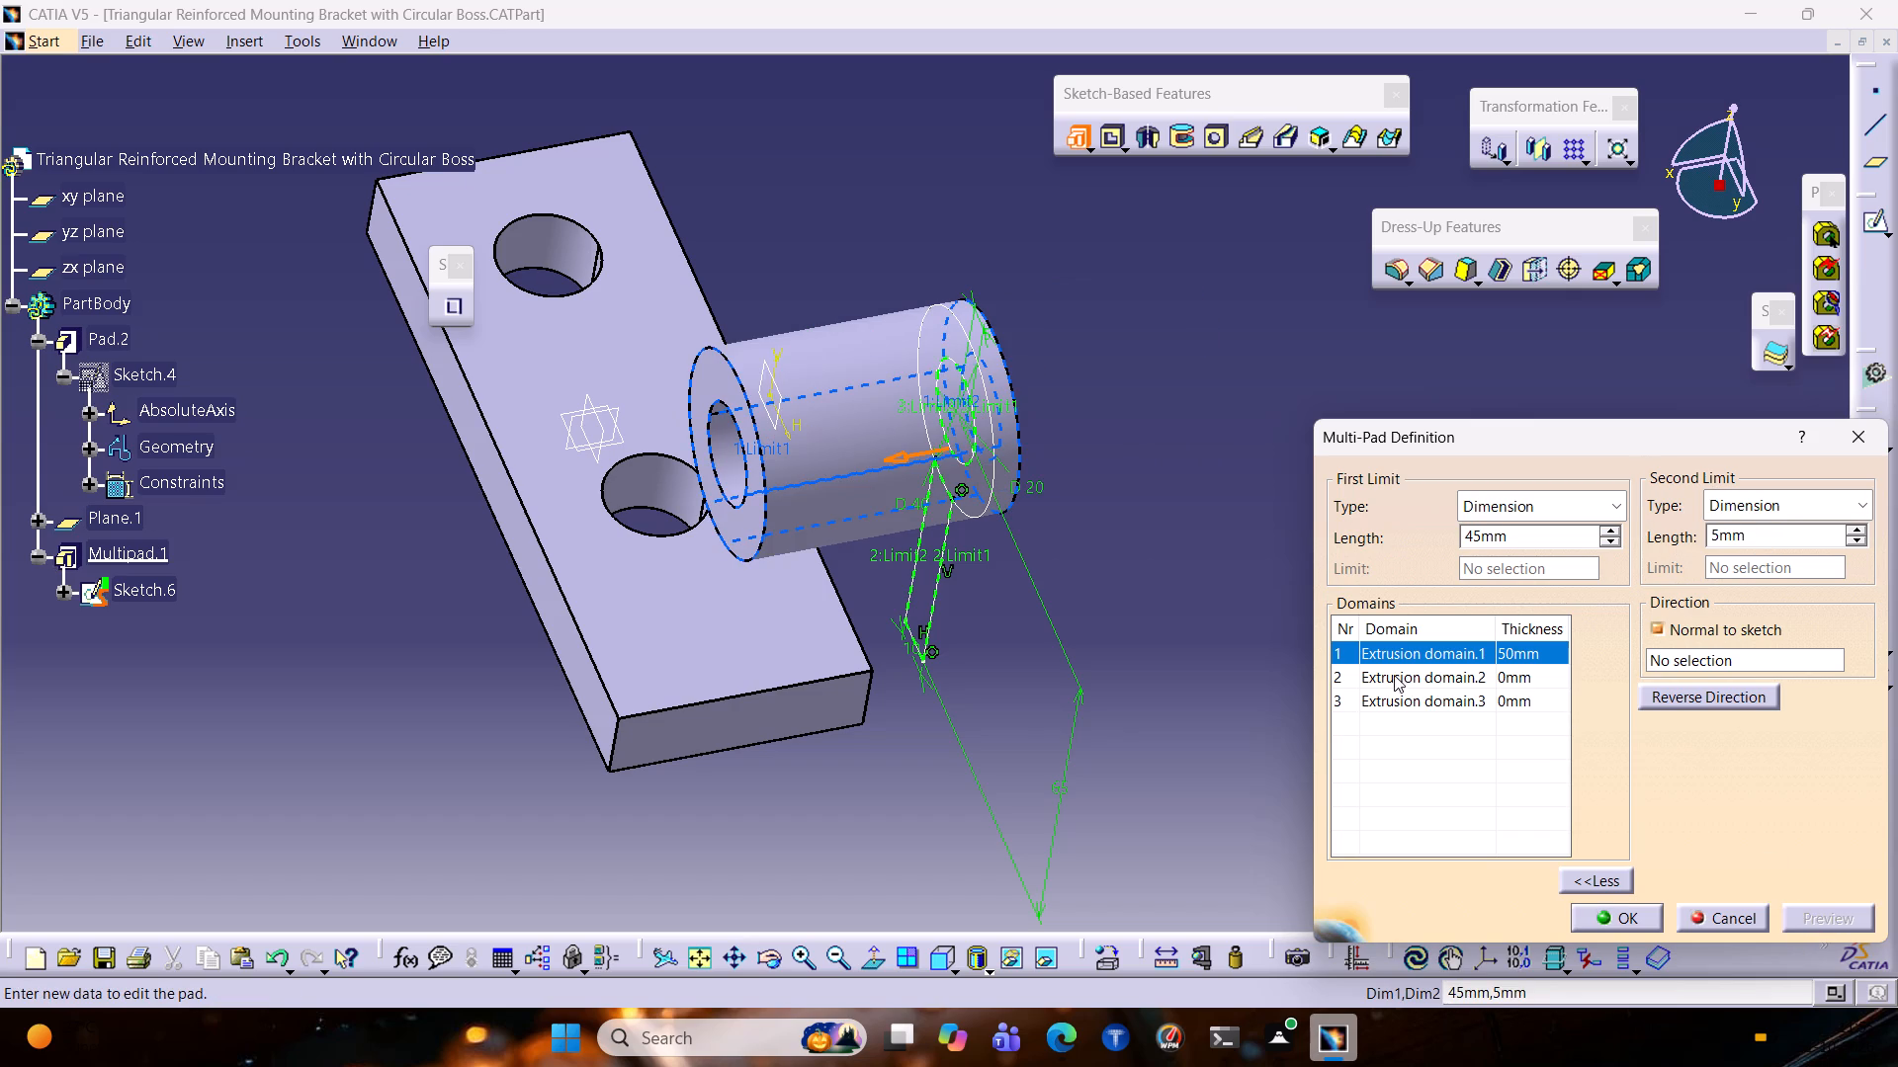
Set the web domain's (Extrusion domain.2) first limit to 40 mm, preview it, and create the multi-pad.
middle_drag(878, 749, 999, 713)
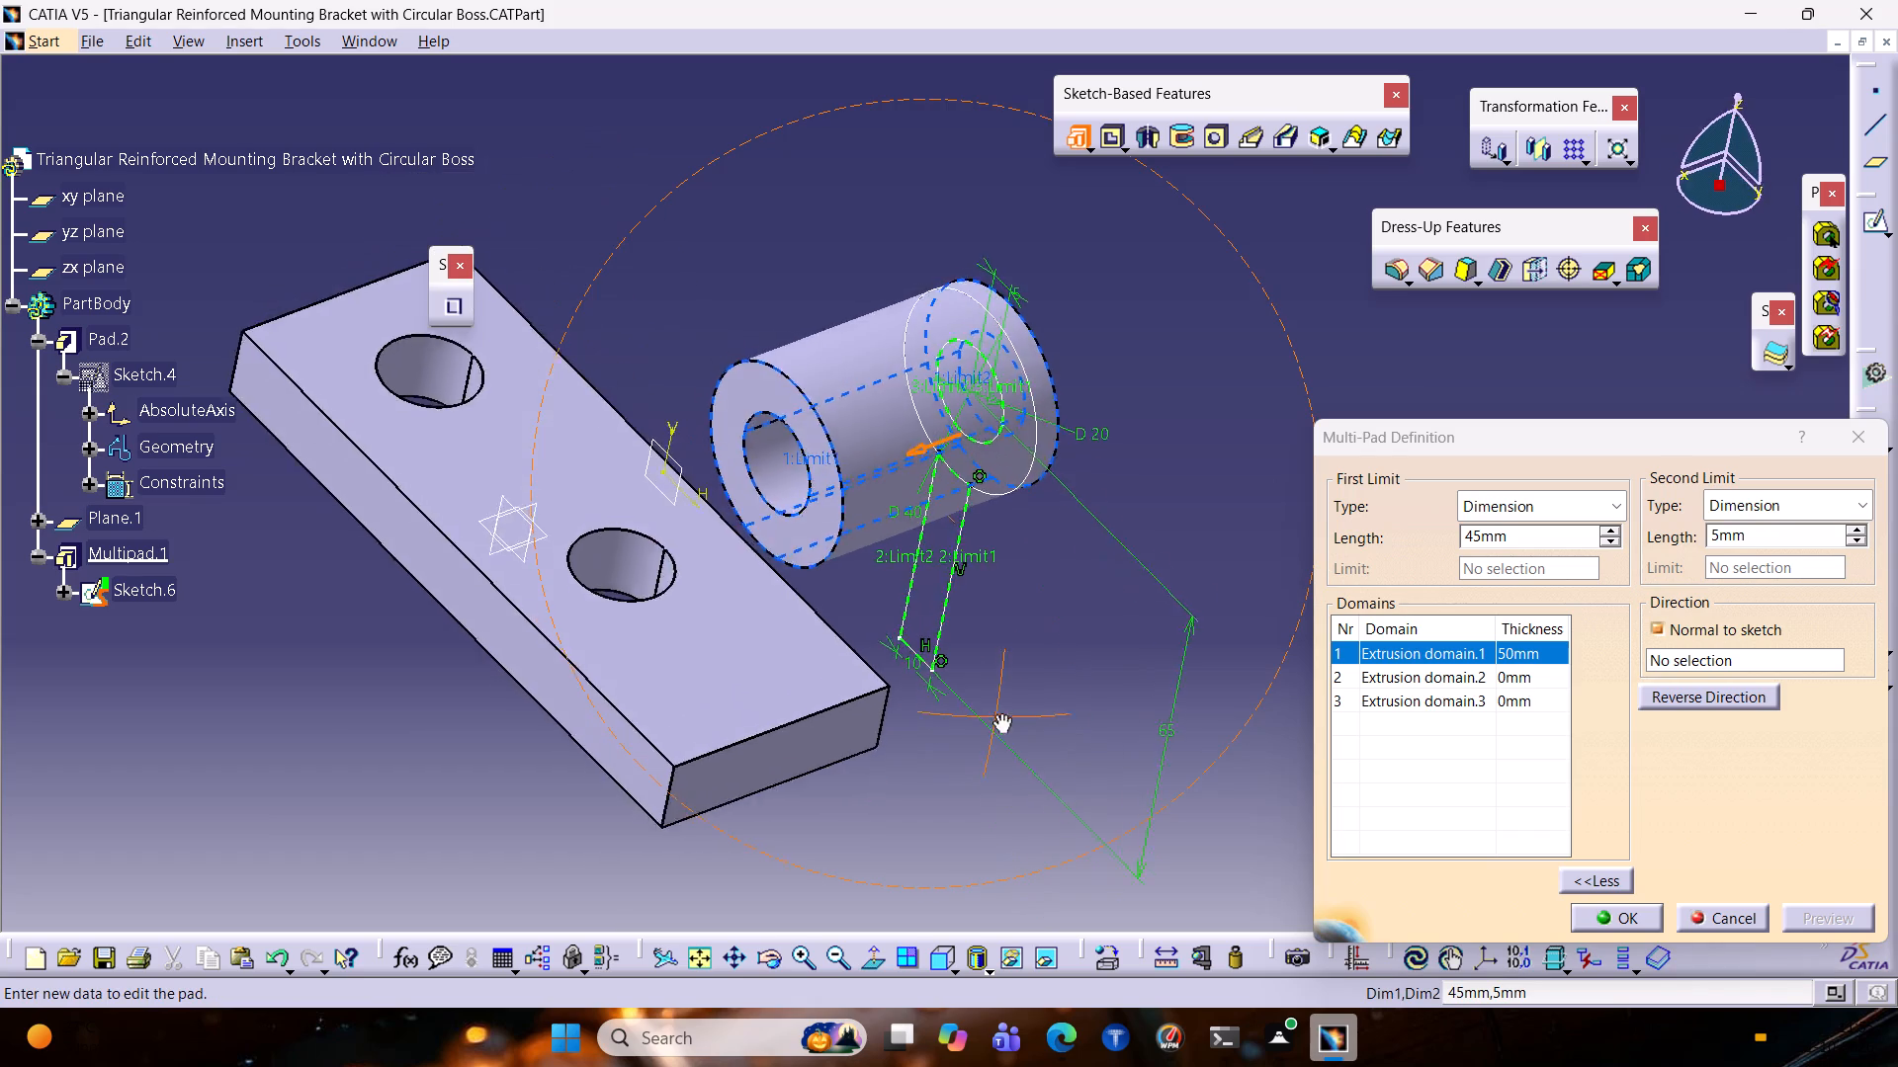
middle_drag(999, 713, 1172, 616)
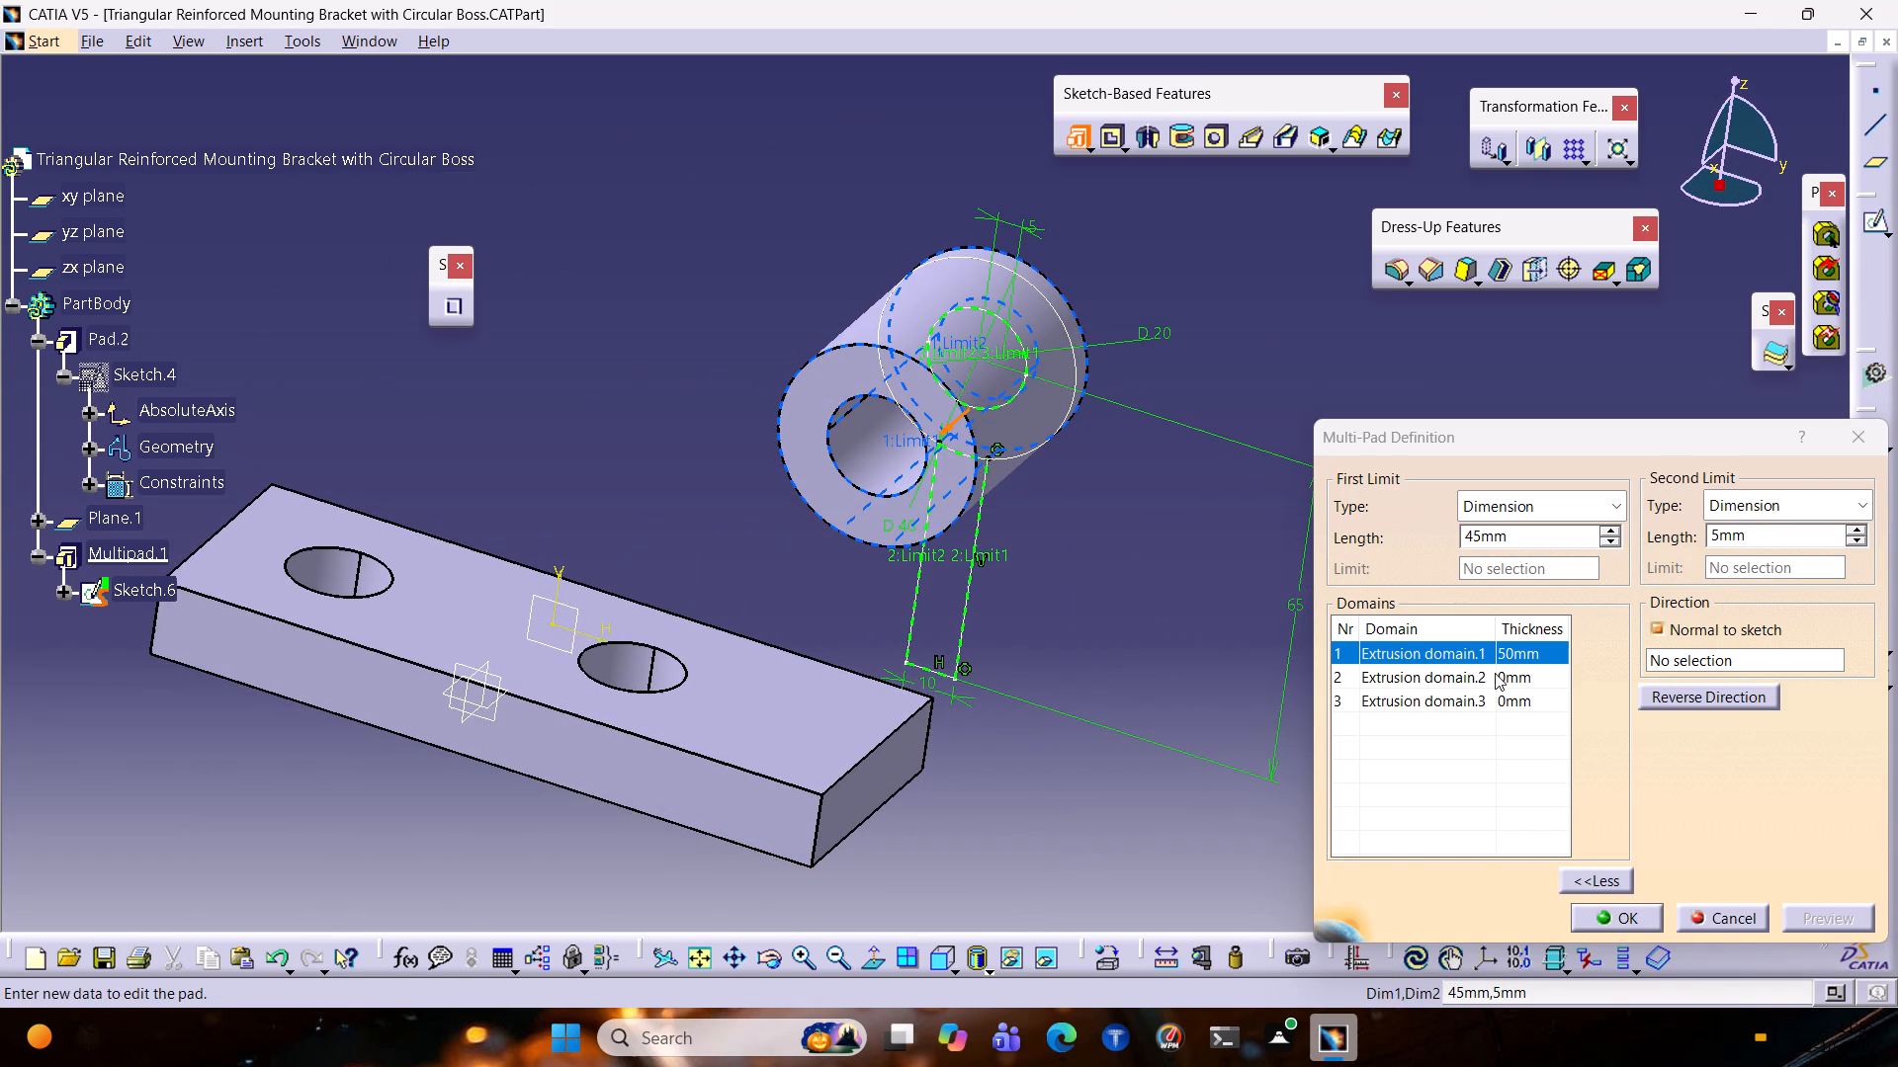
click(1495, 673)
drag(1523, 534, 1401, 536)
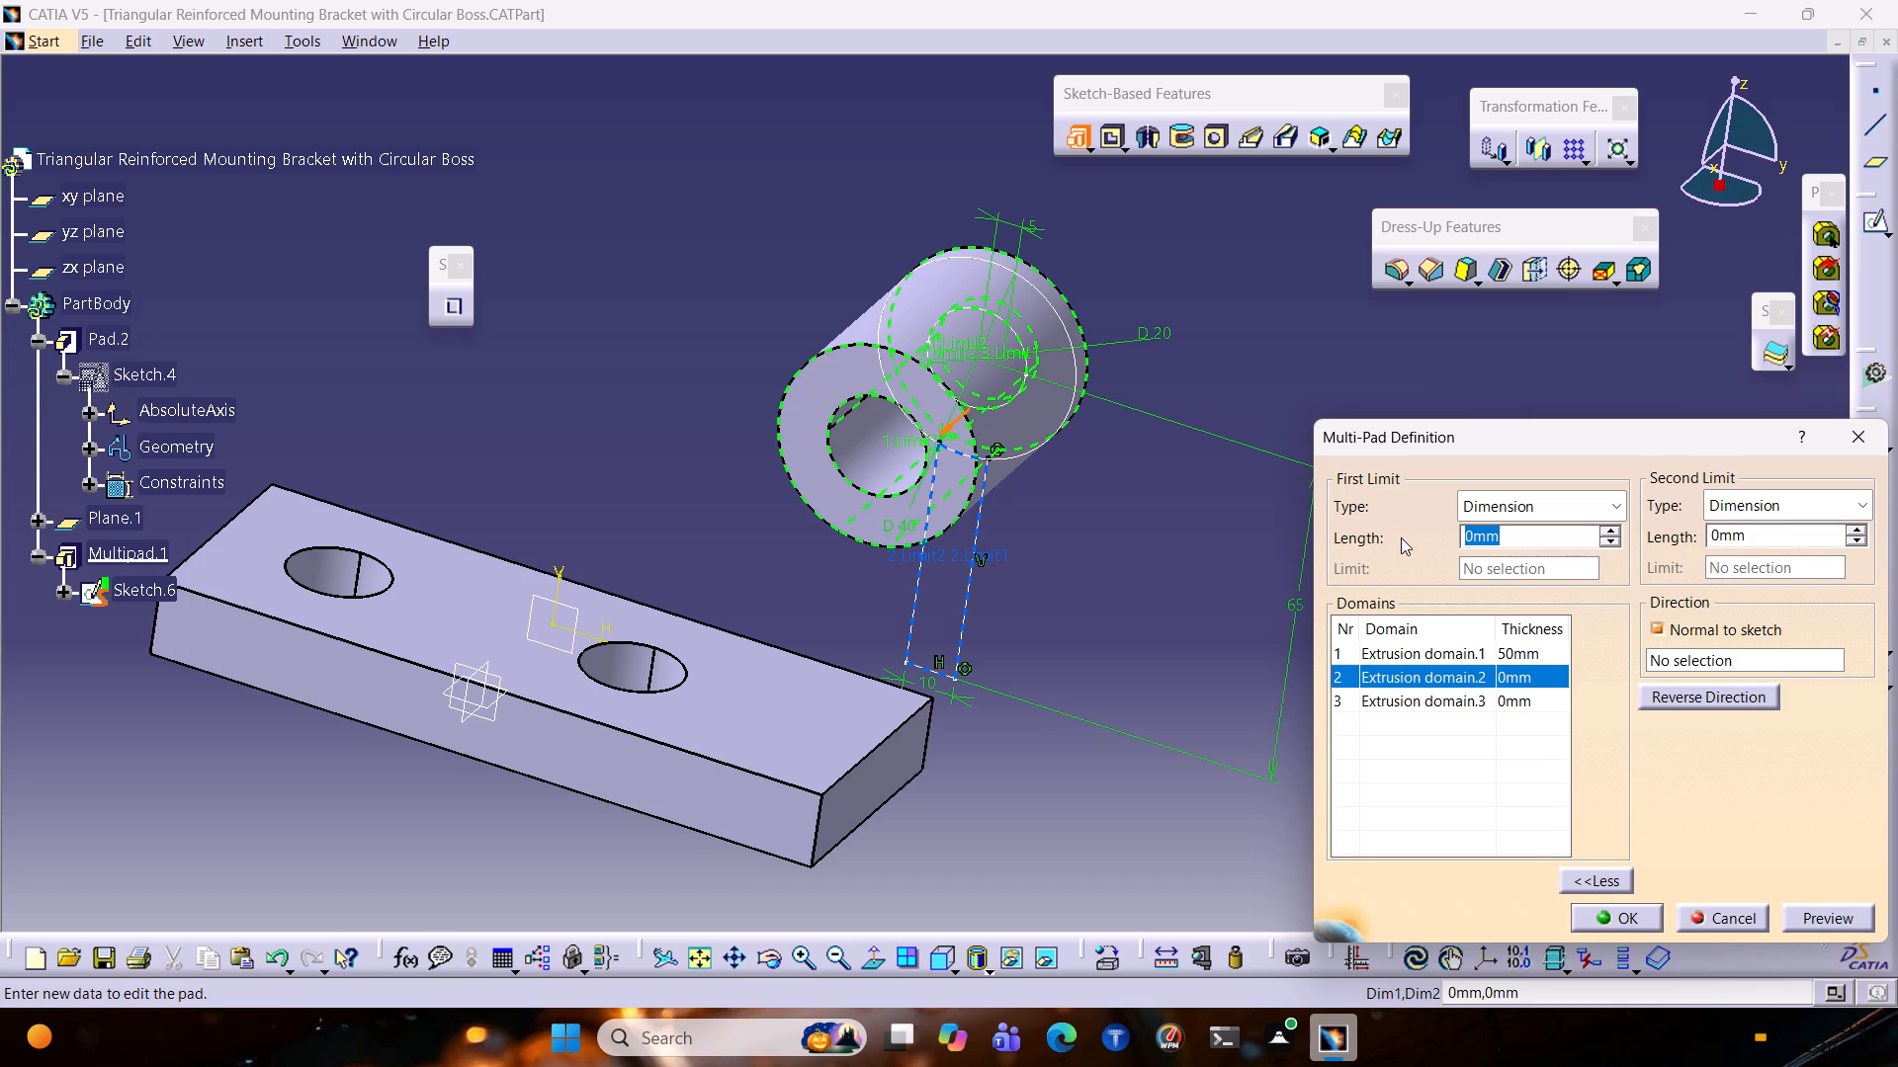
text(40)
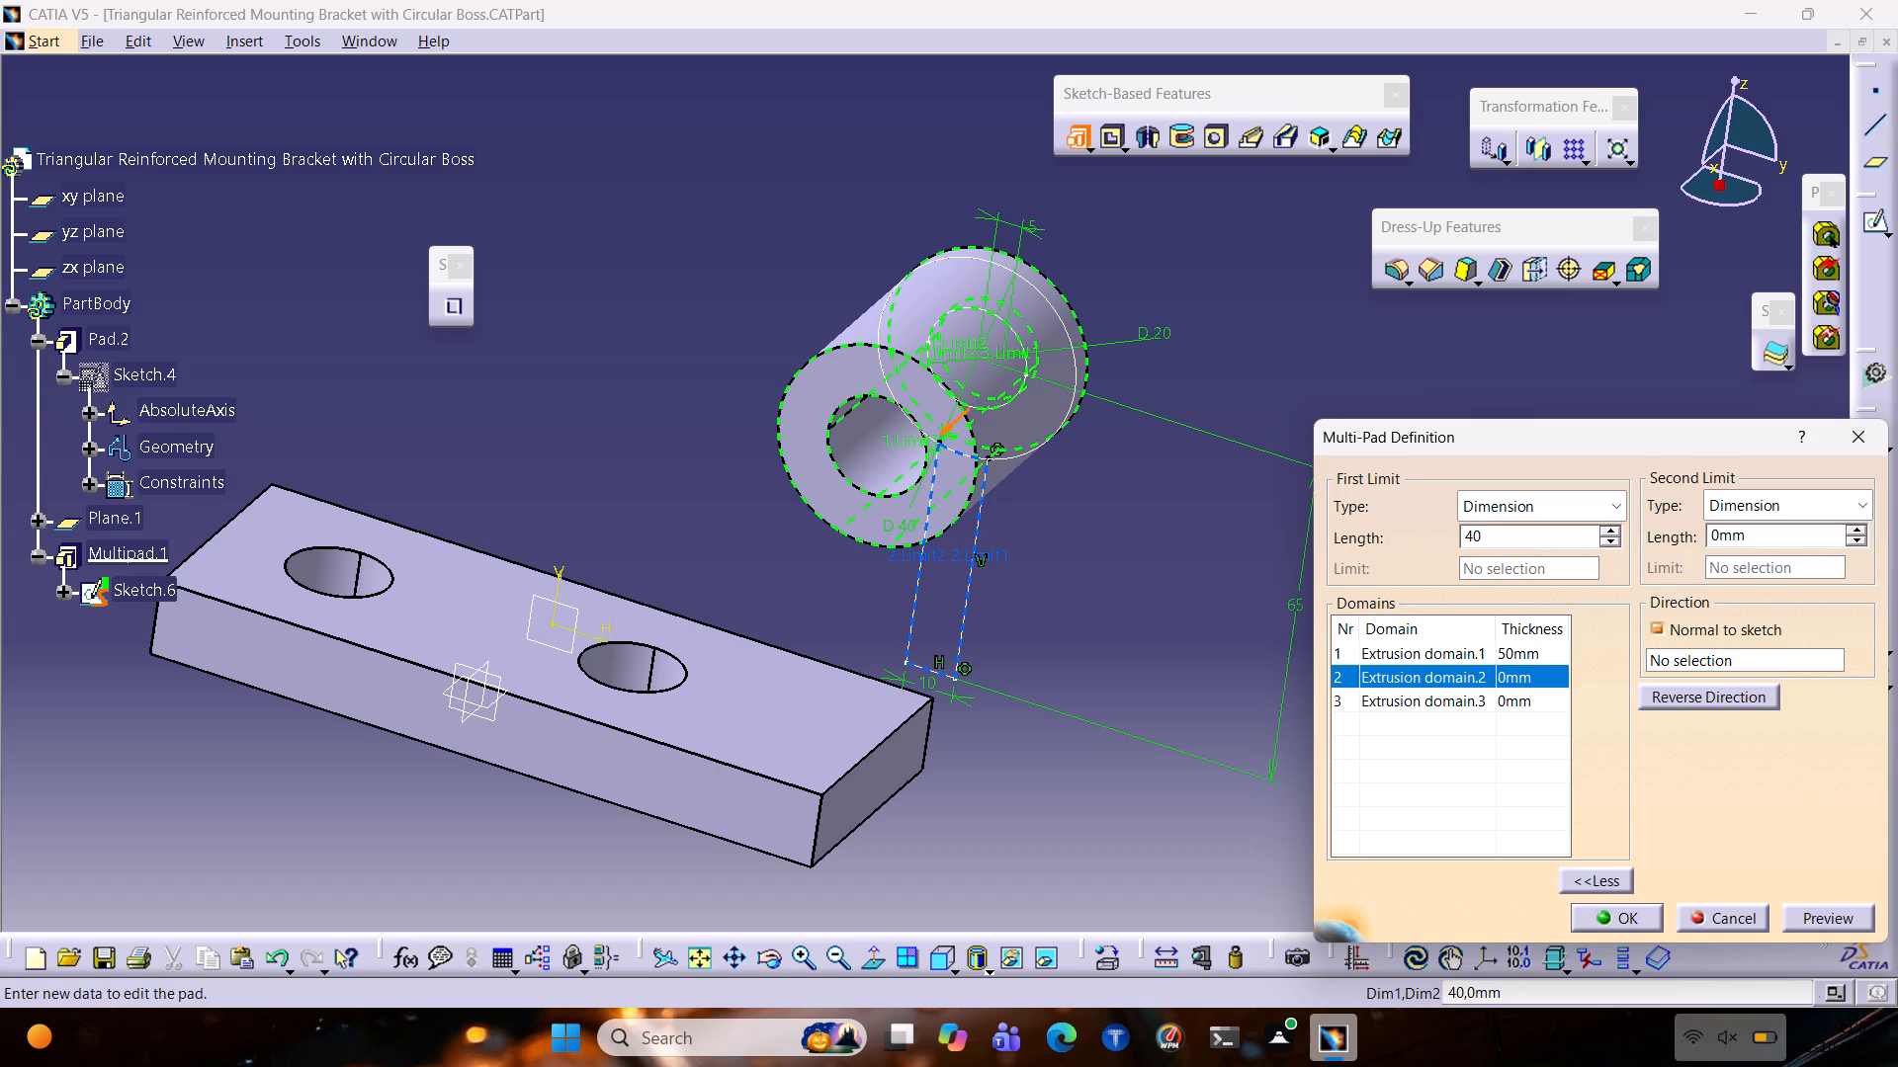
click(1844, 926)
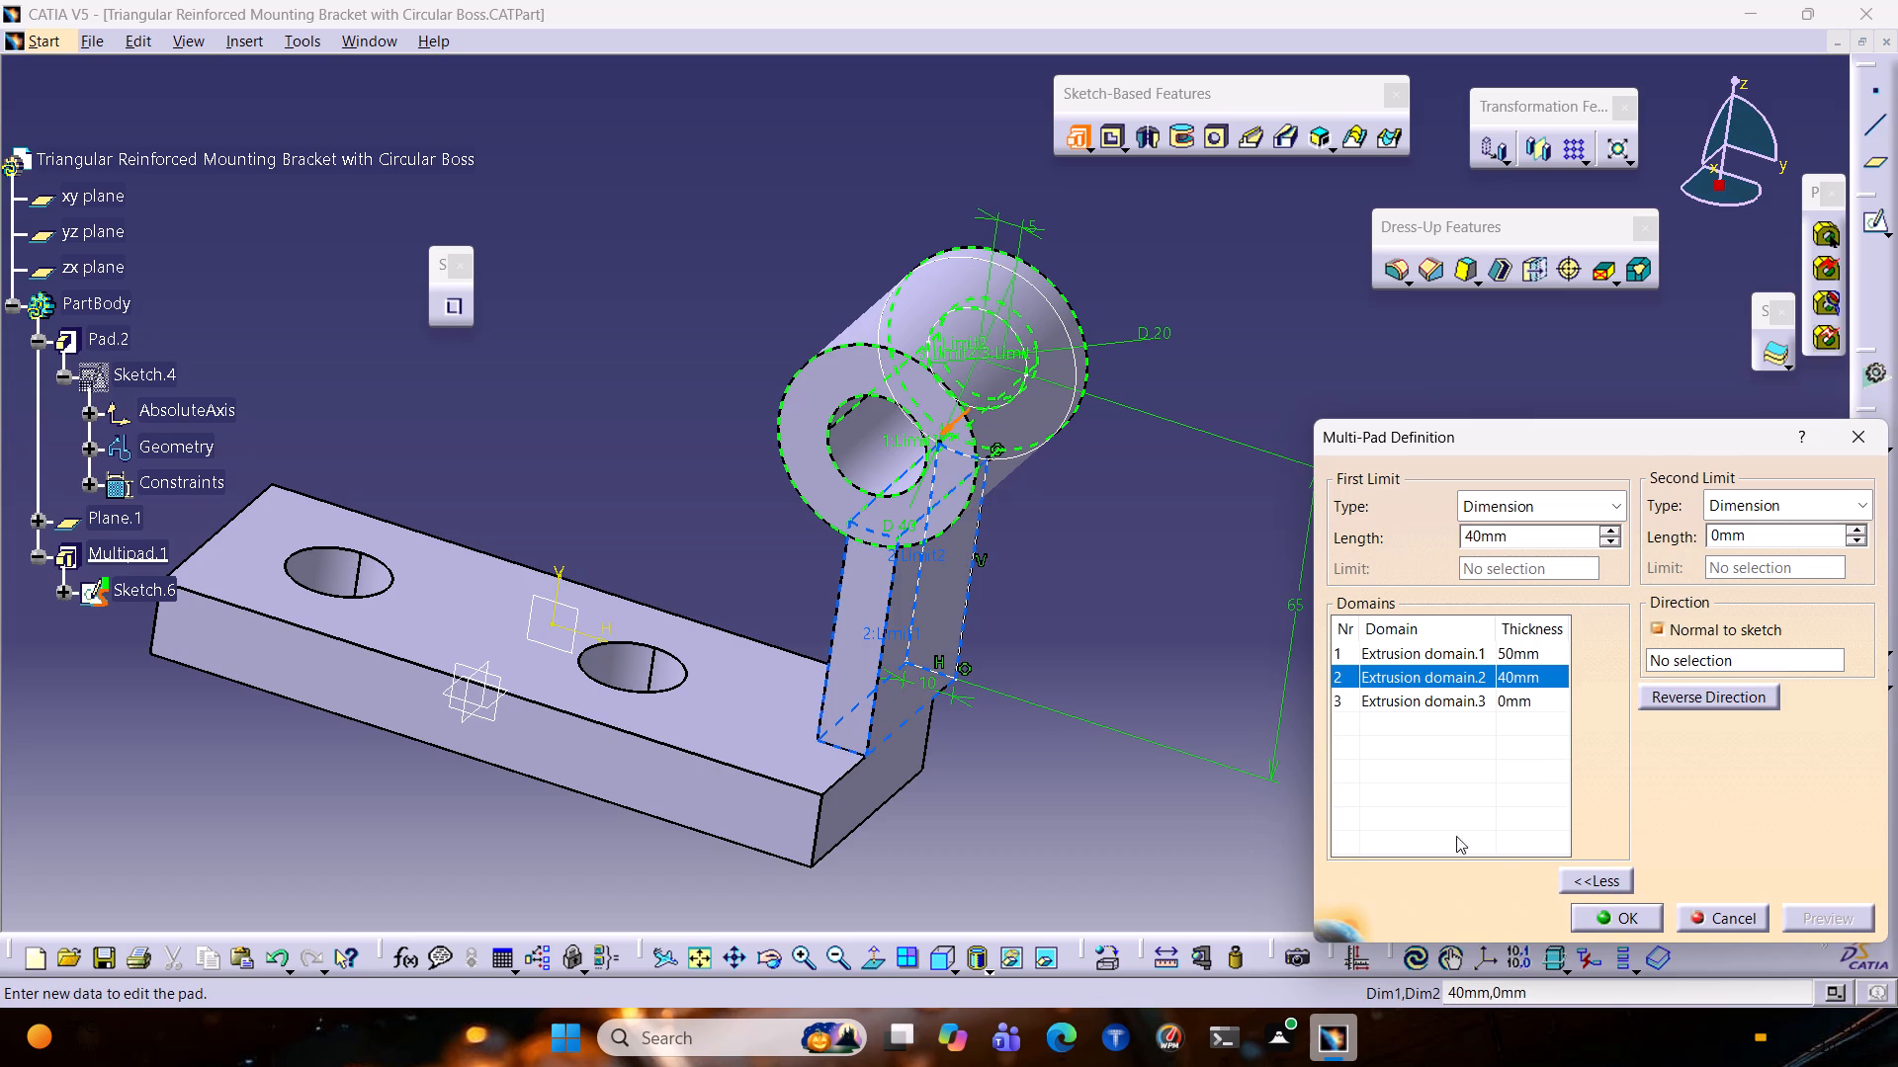
middle_drag(1033, 813, 626, 540)
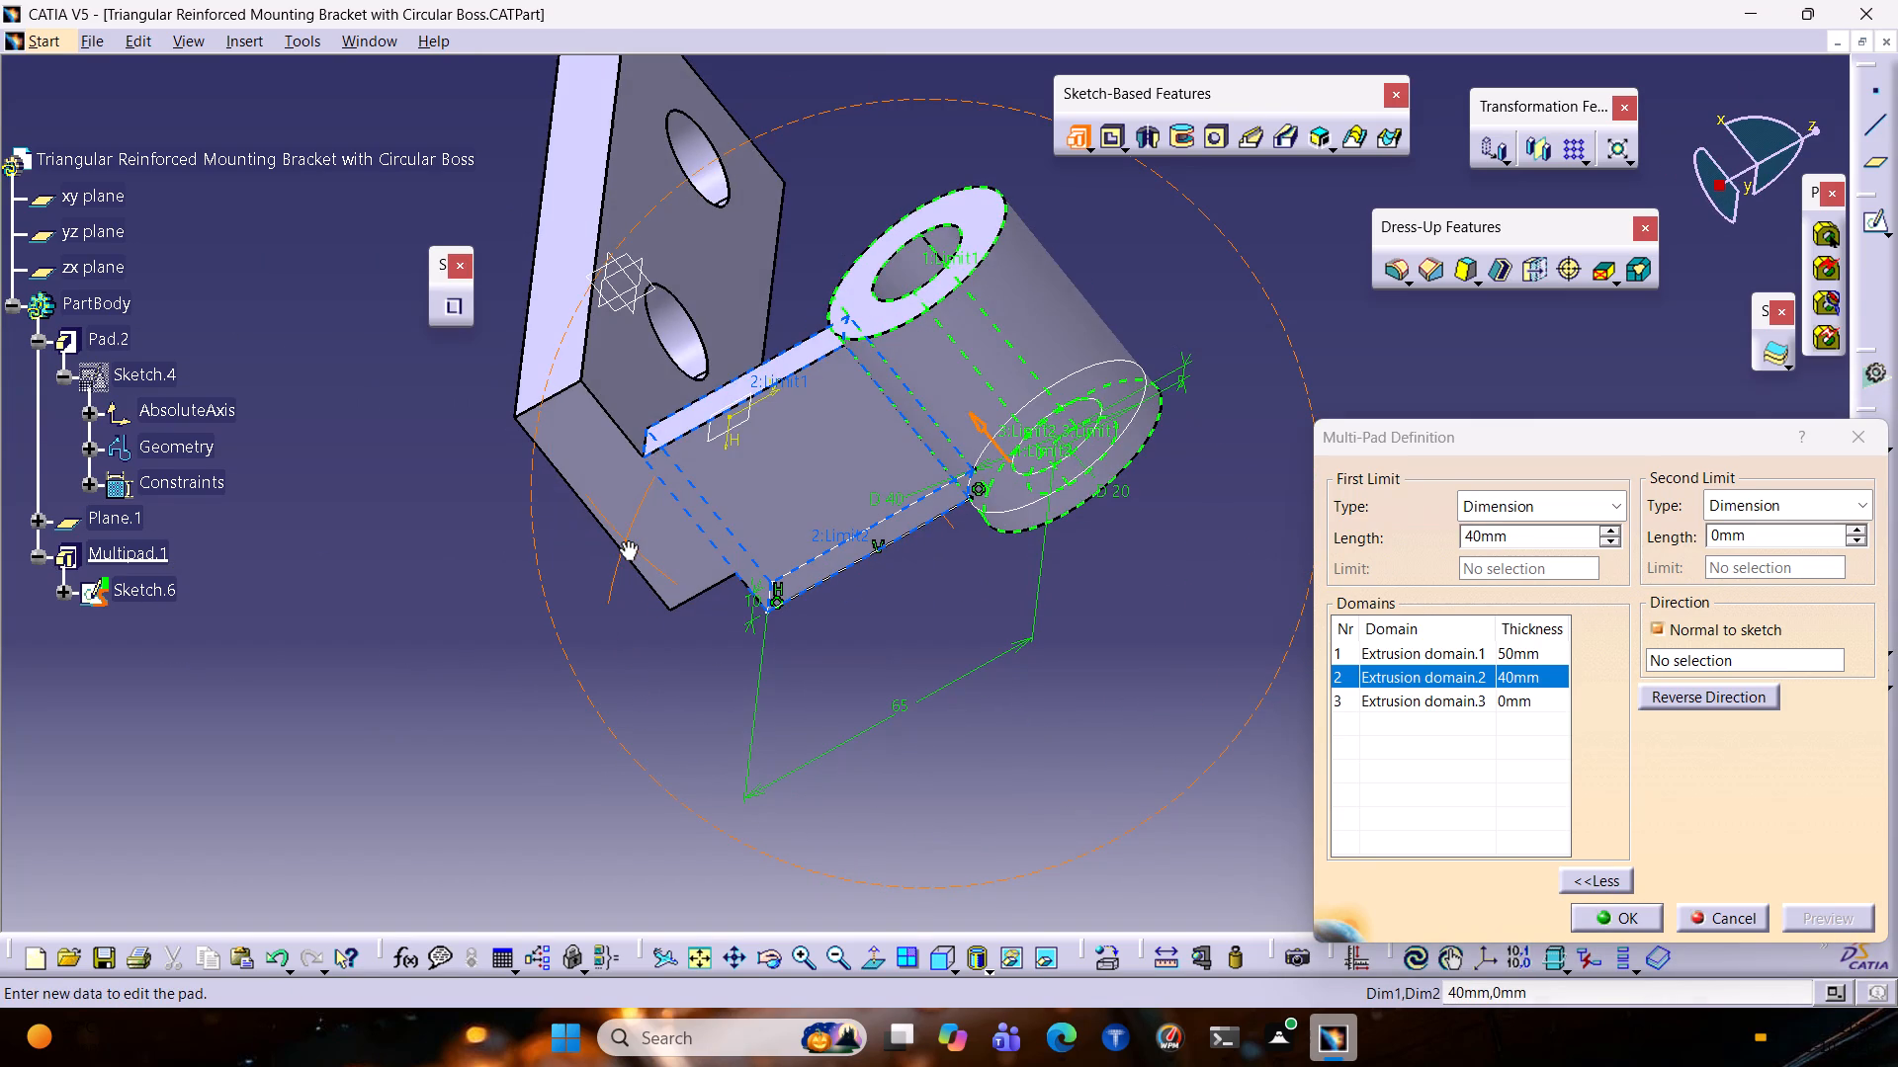
middle_drag(626, 540, 681, 589)
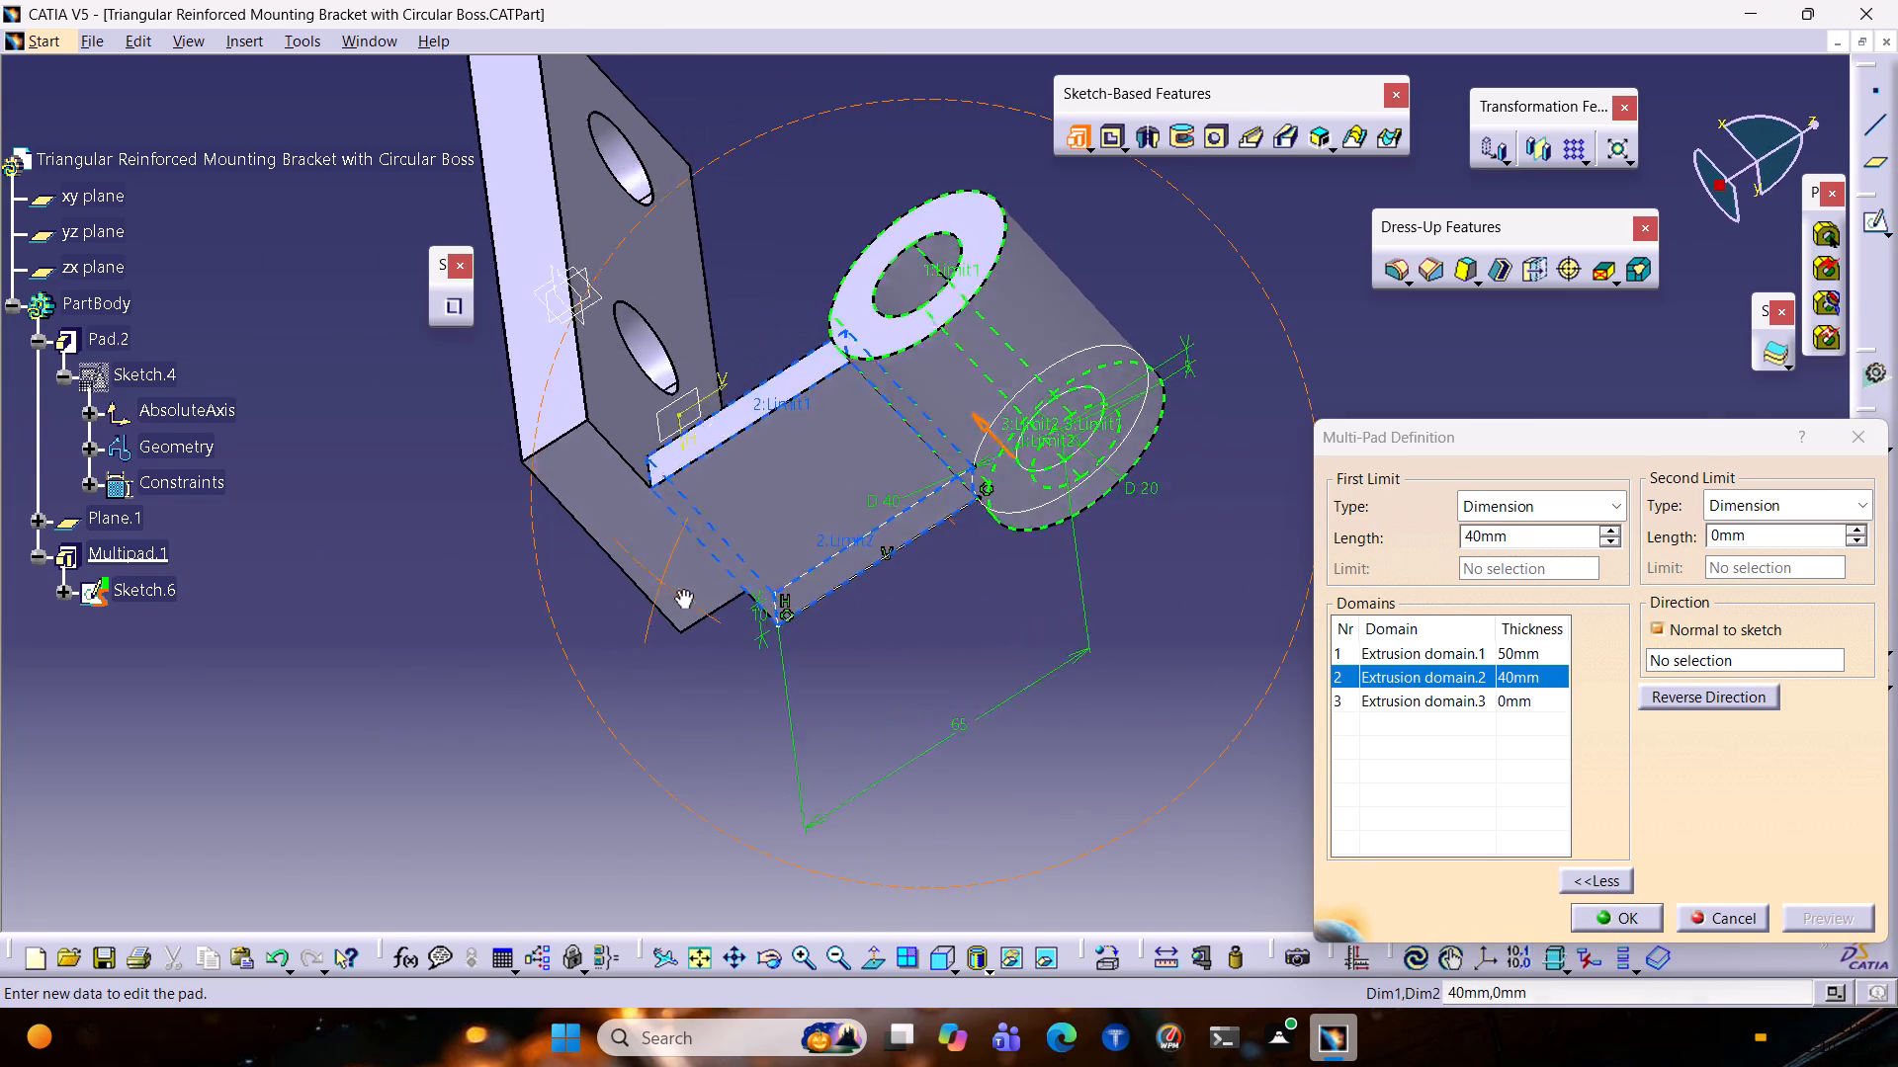
middle_drag(681, 589, 1287, 901)
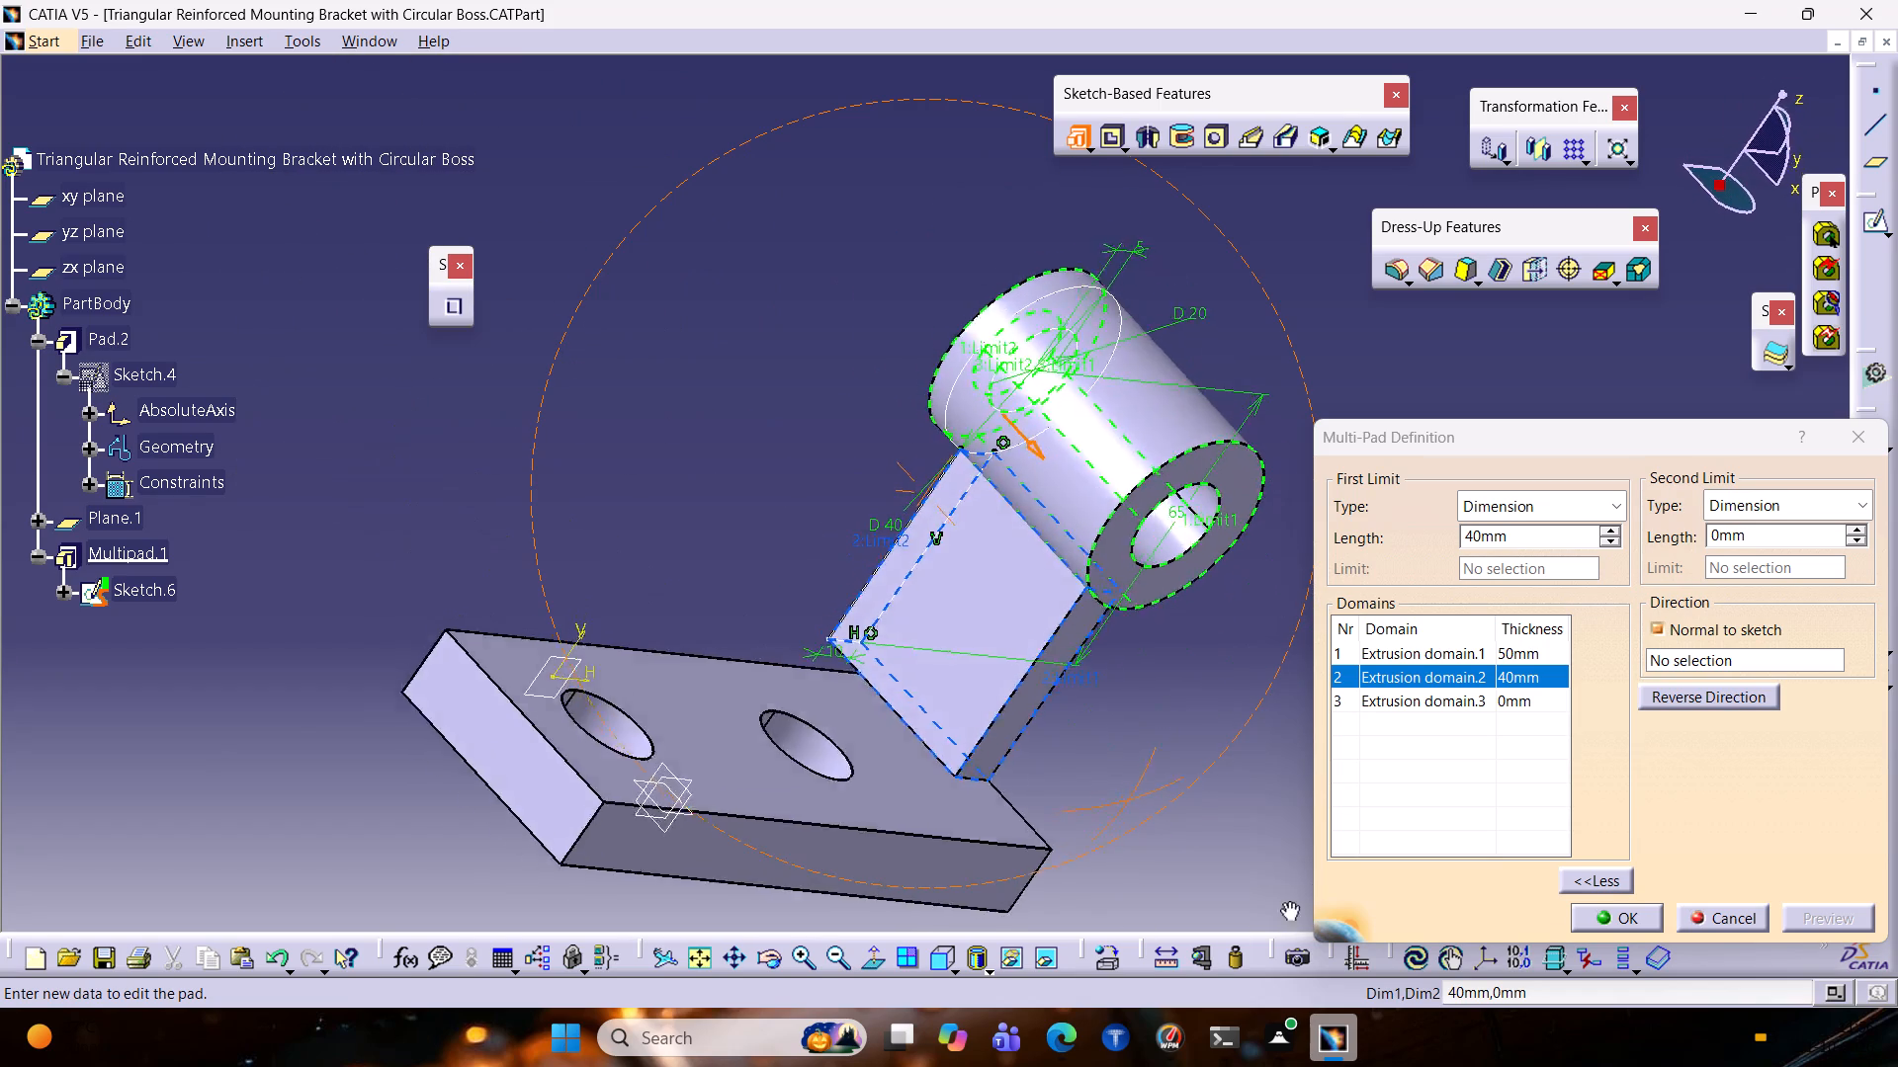
middle_drag(1287, 901, 1219, 841)
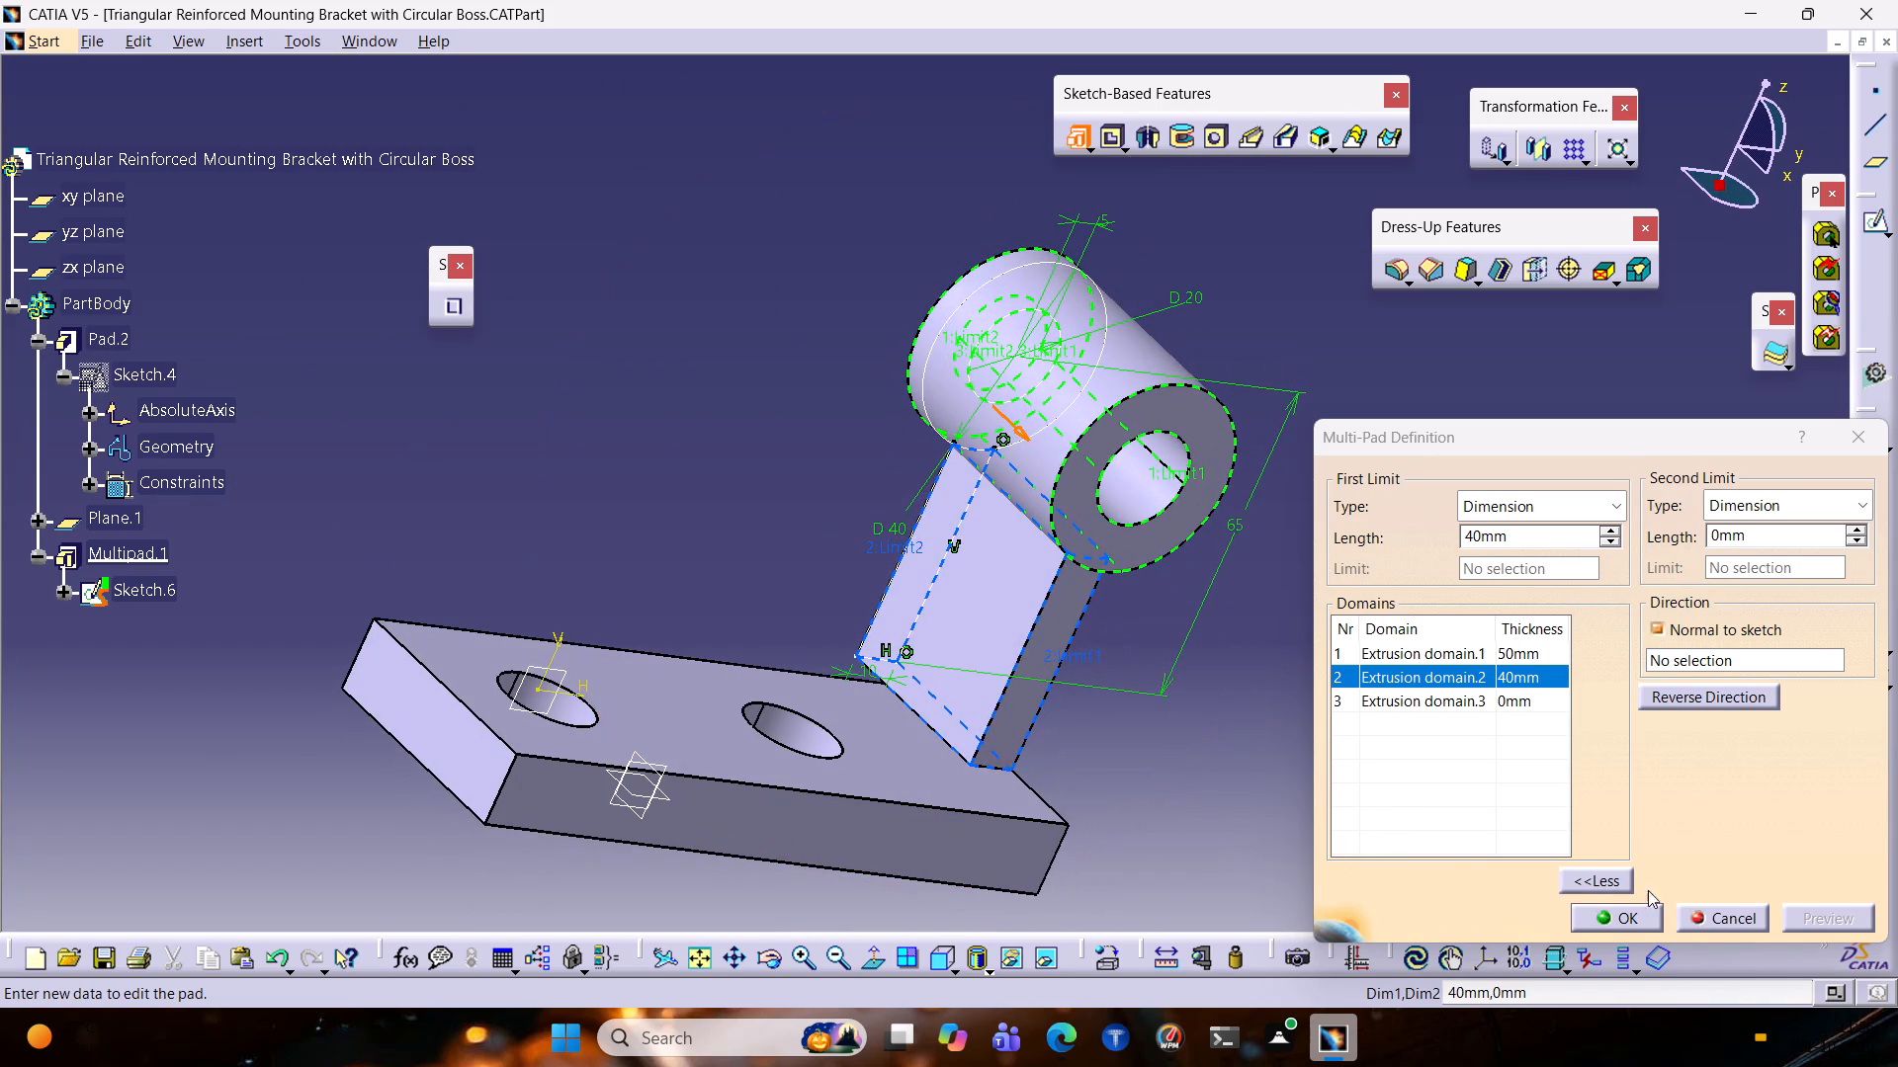
click(1641, 926)
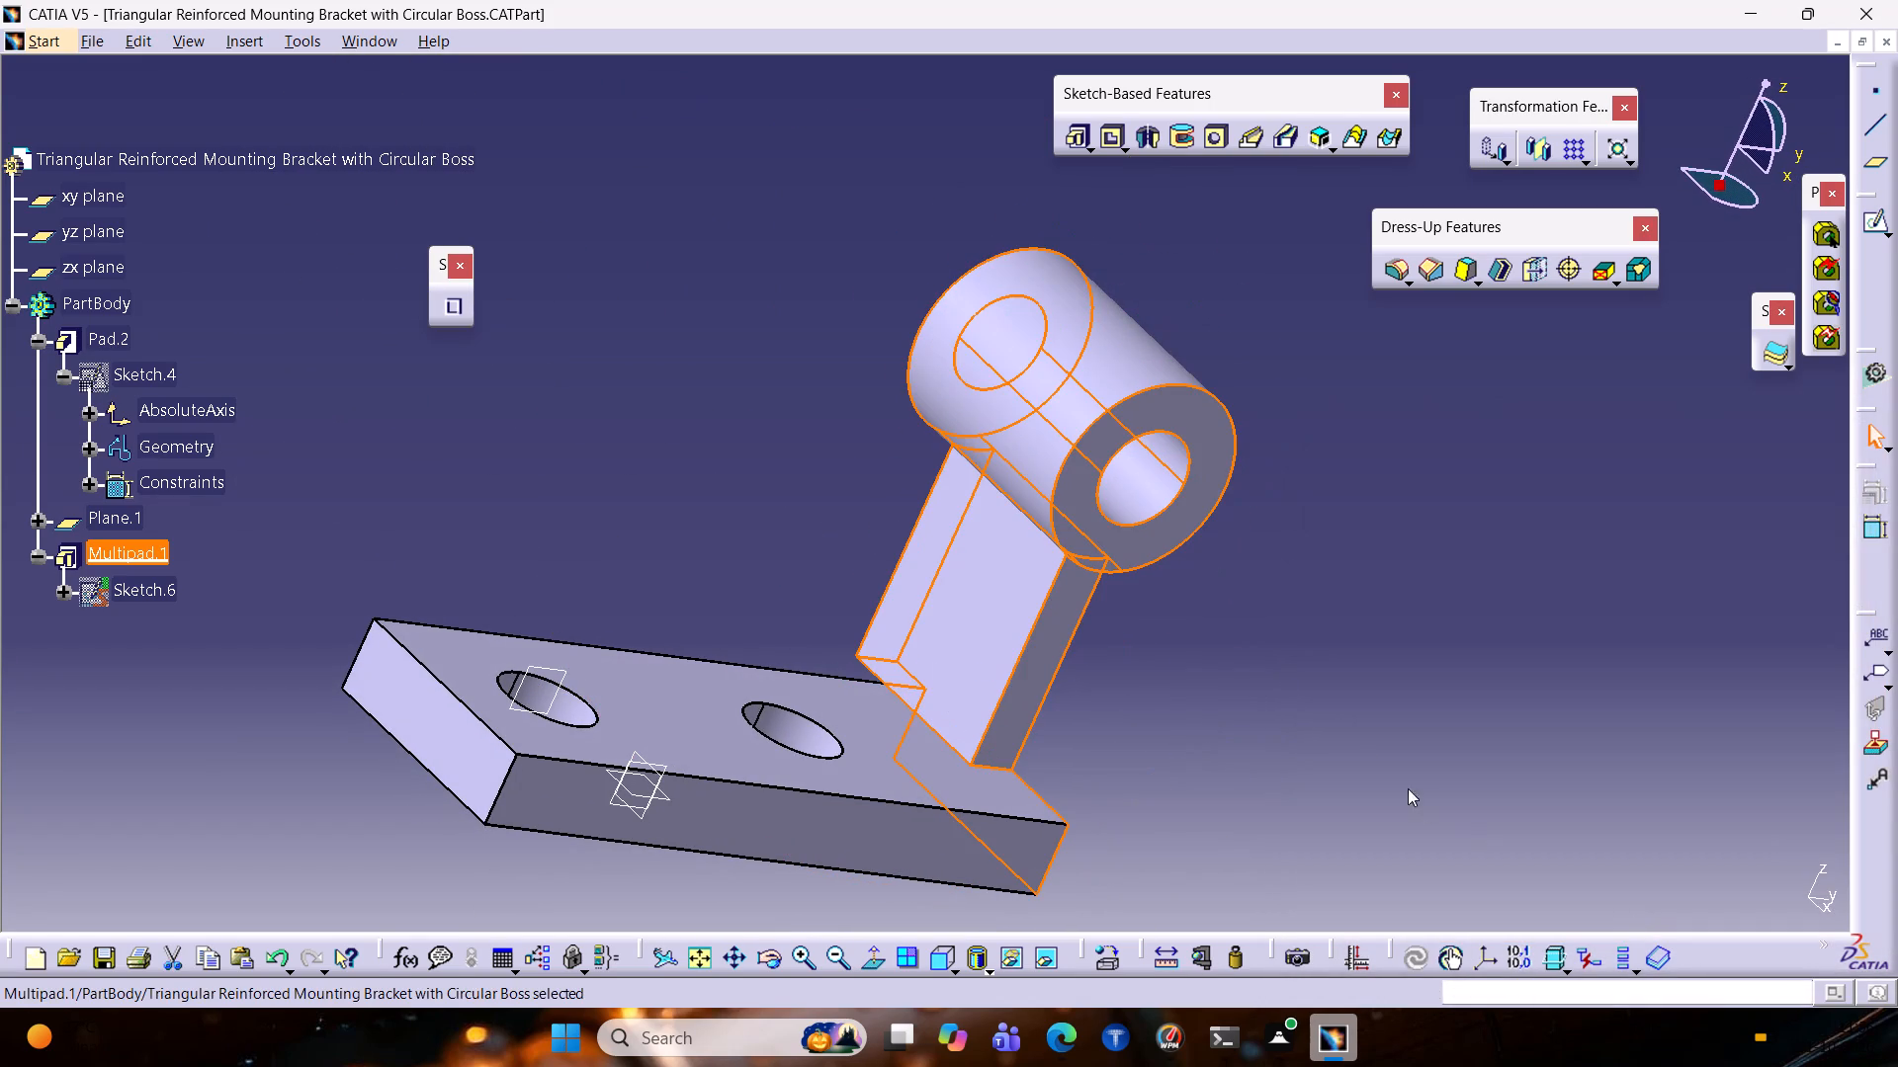
click(885, 702)
click(1140, 756)
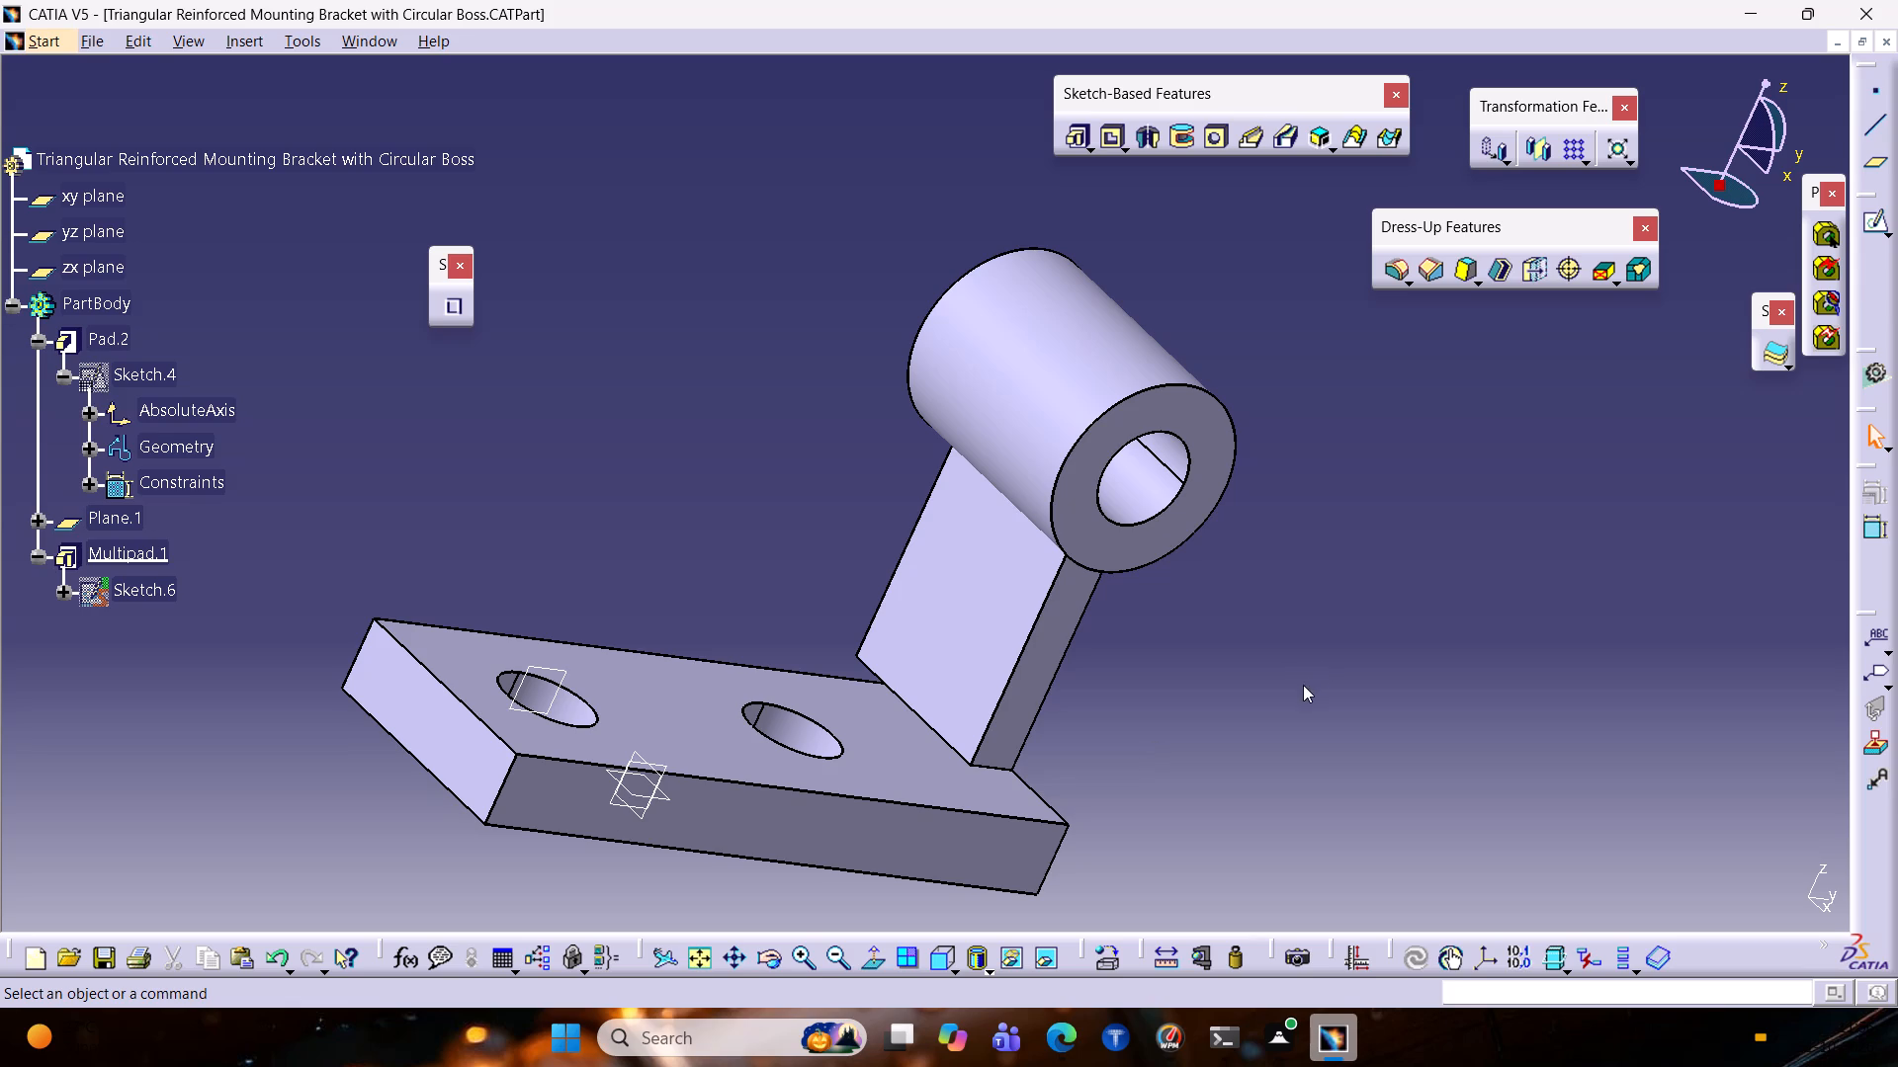
Start a sketch on the yz plane and project the boss's outer circular edge and the base plate's top edge into it.
click(105, 233)
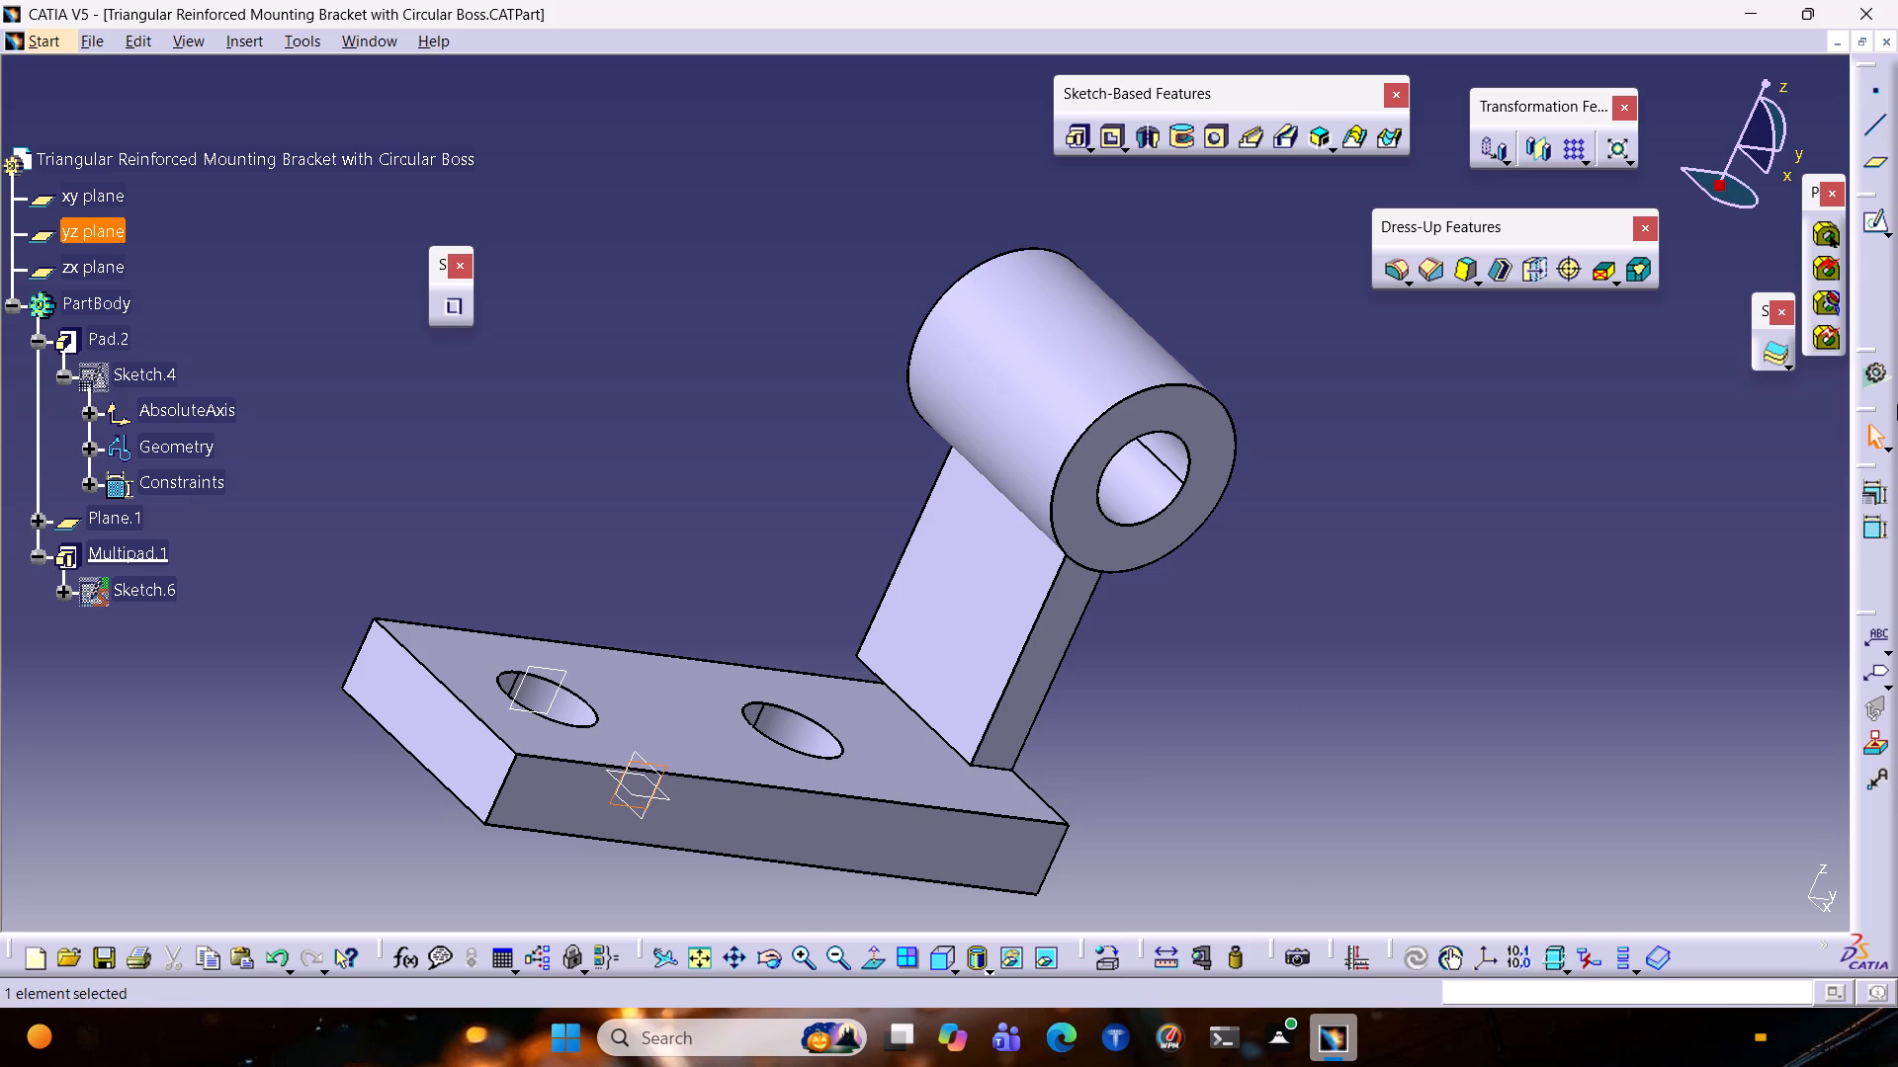
click(1867, 227)
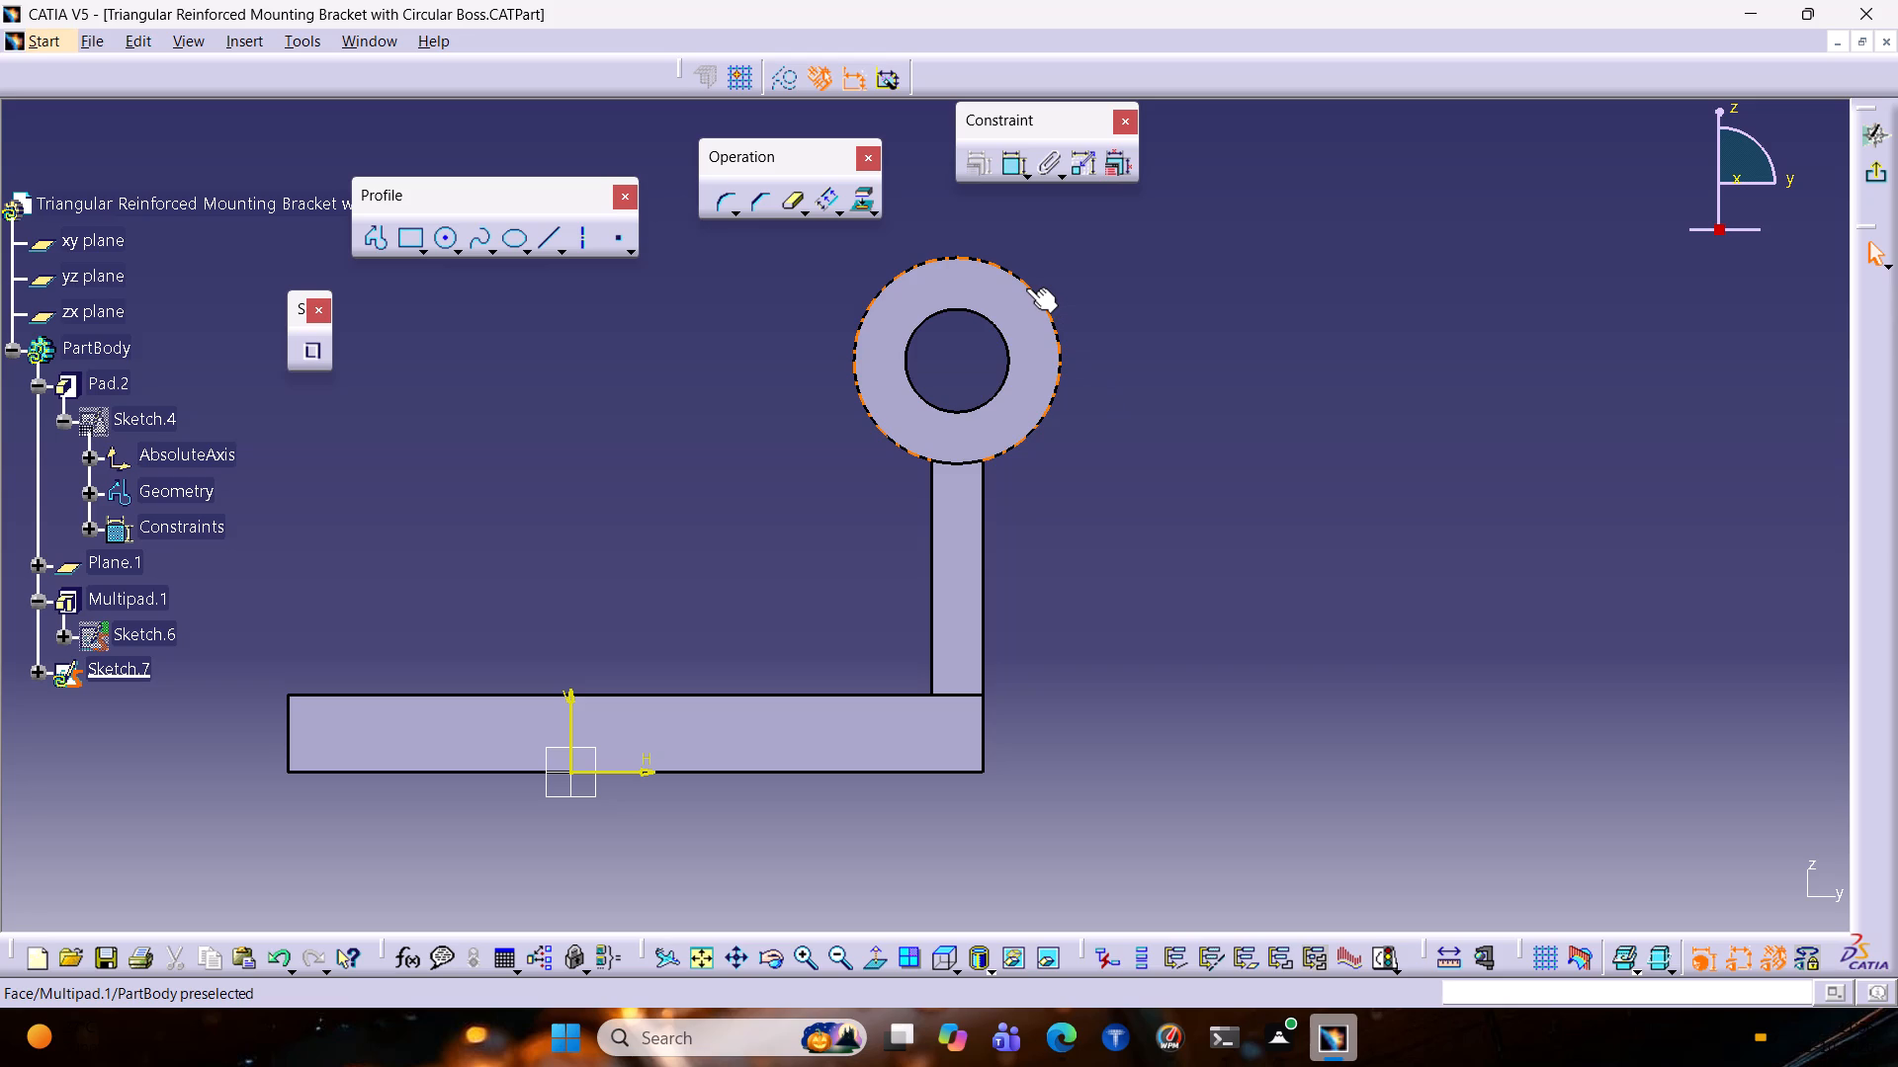
click(1026, 287)
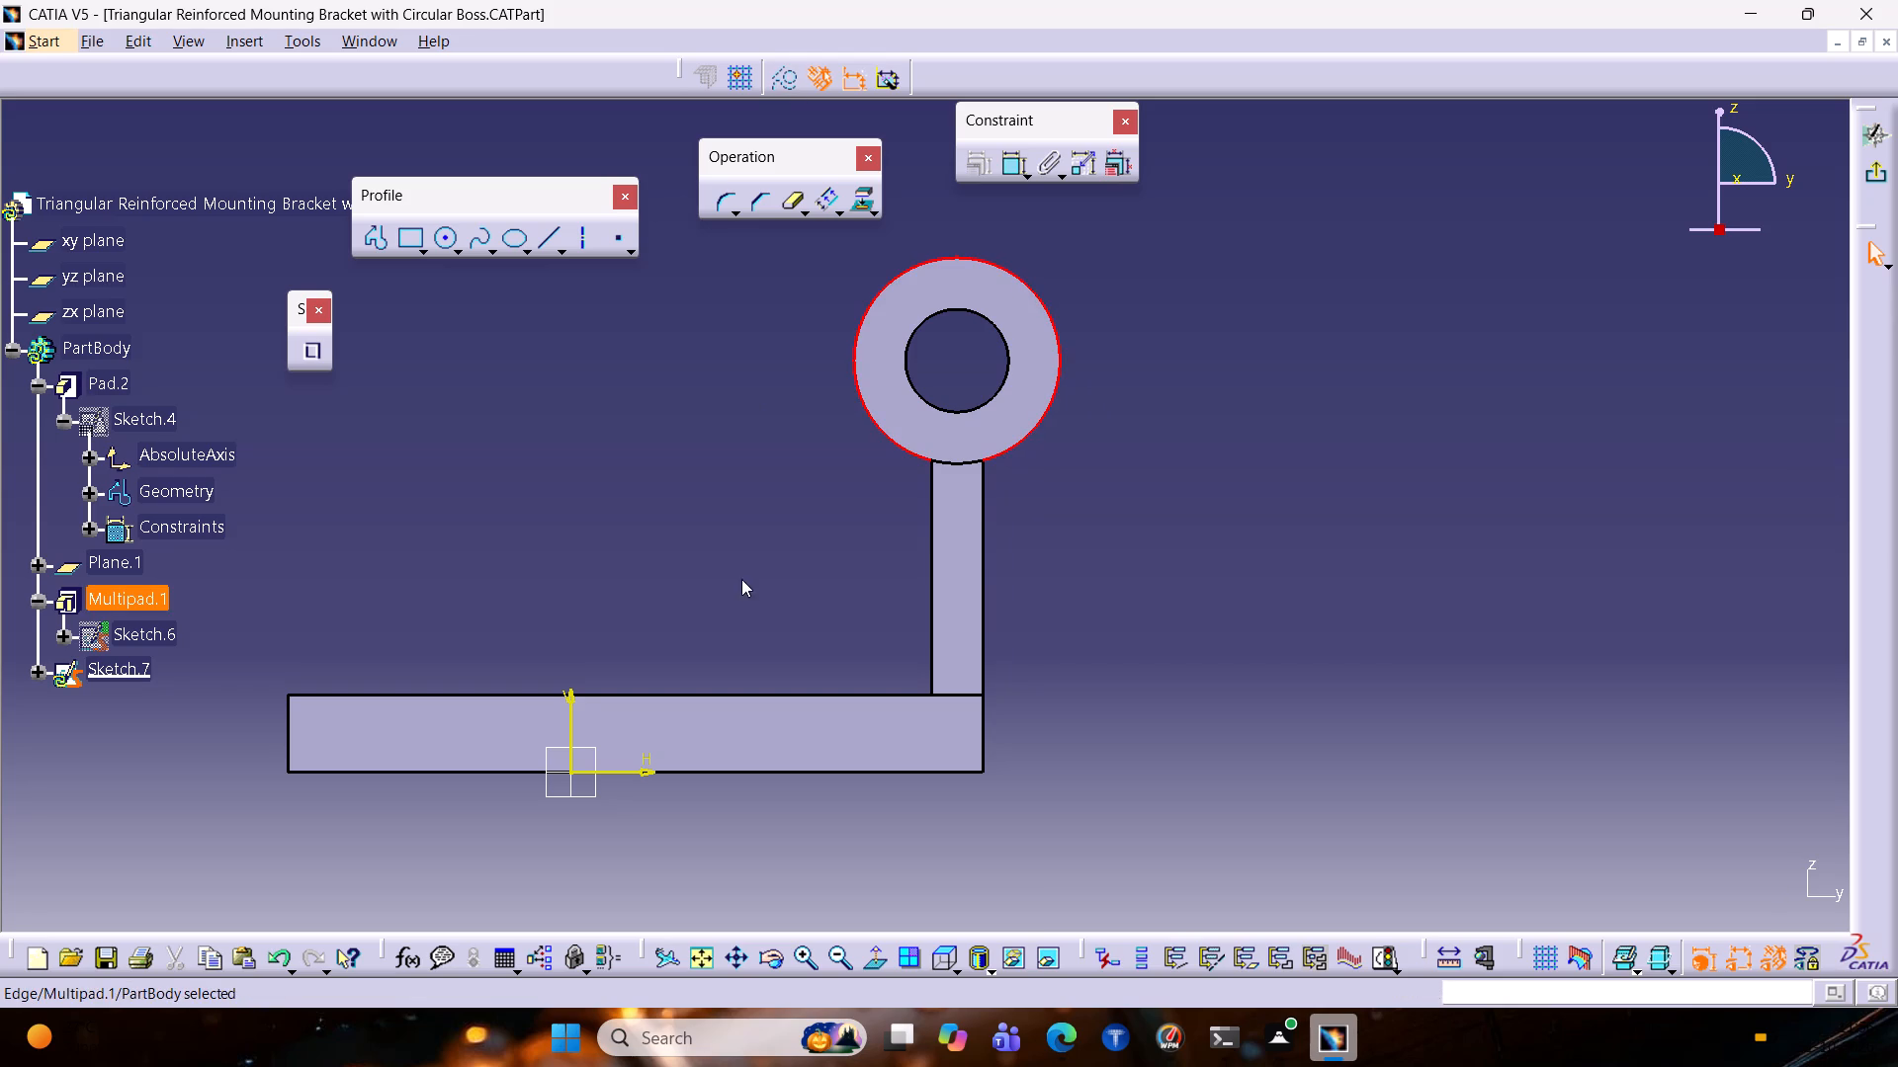
ctrl+click(464, 694)
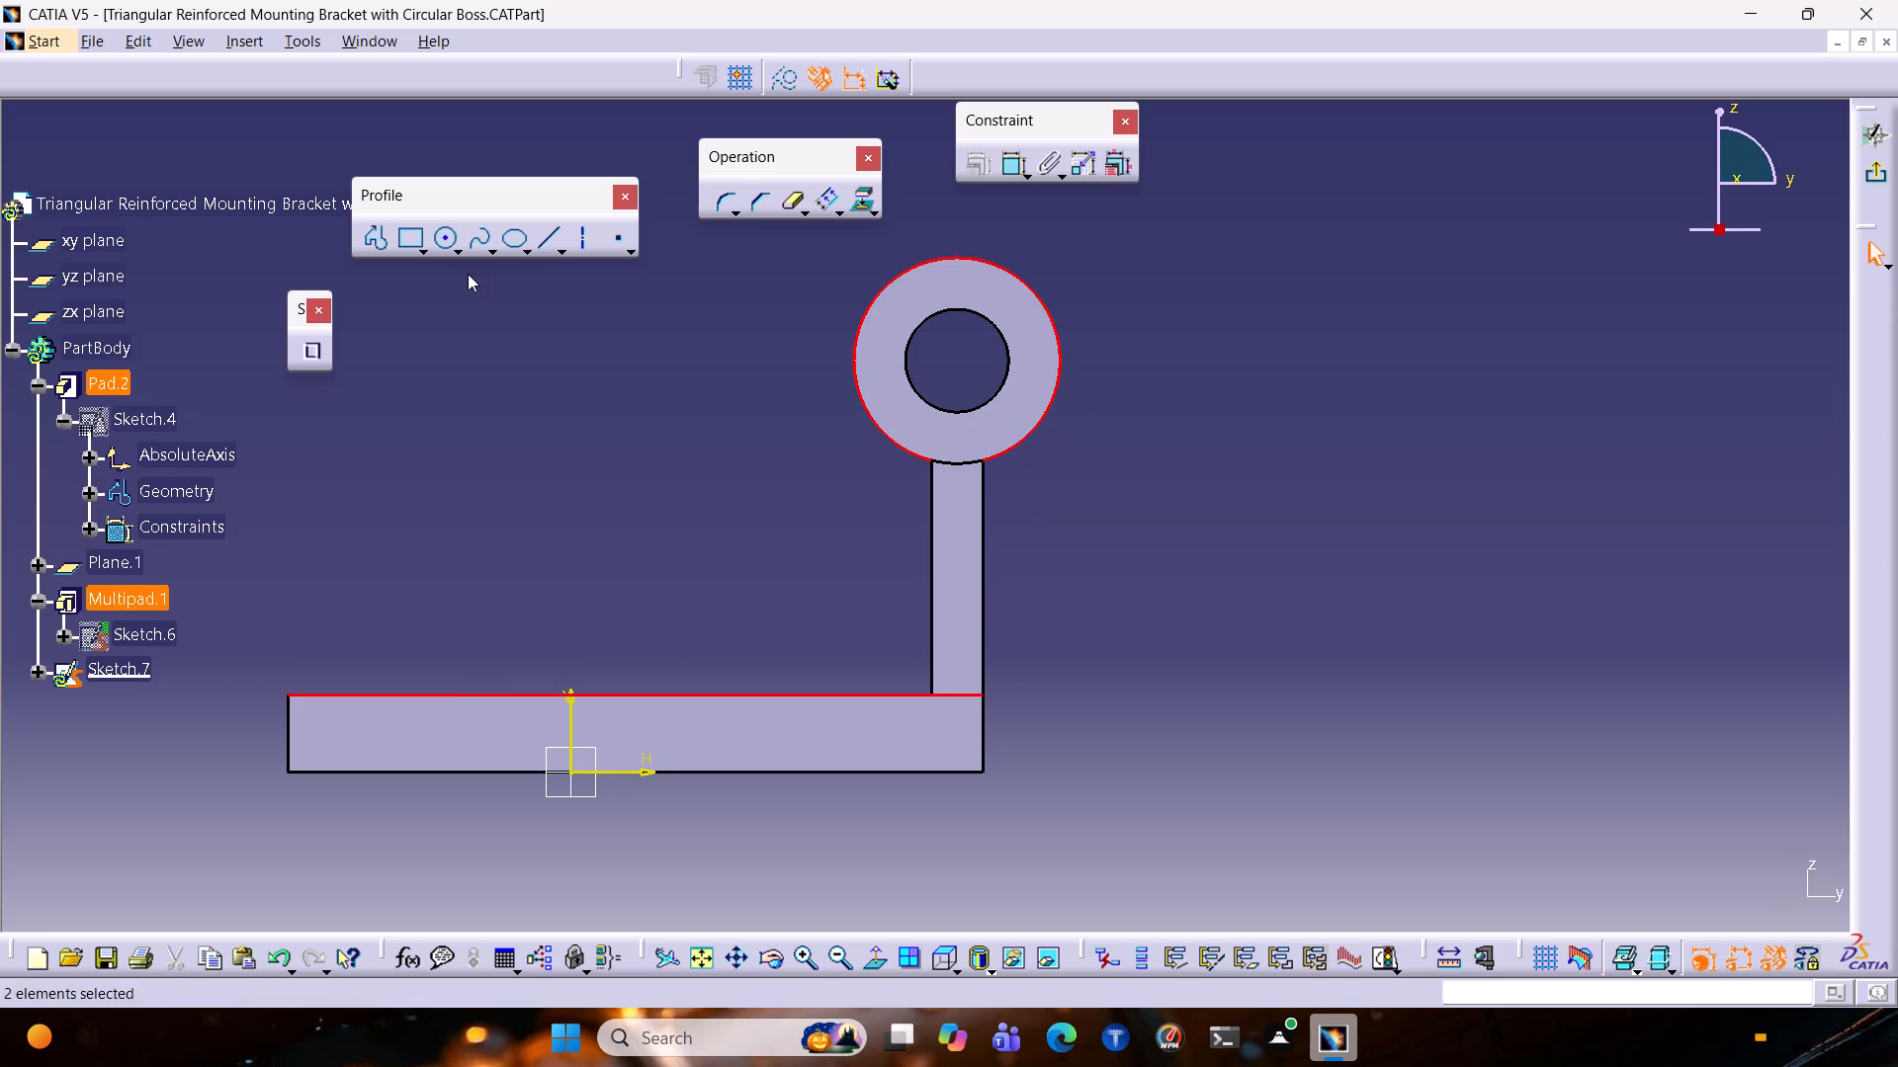
click(862, 205)
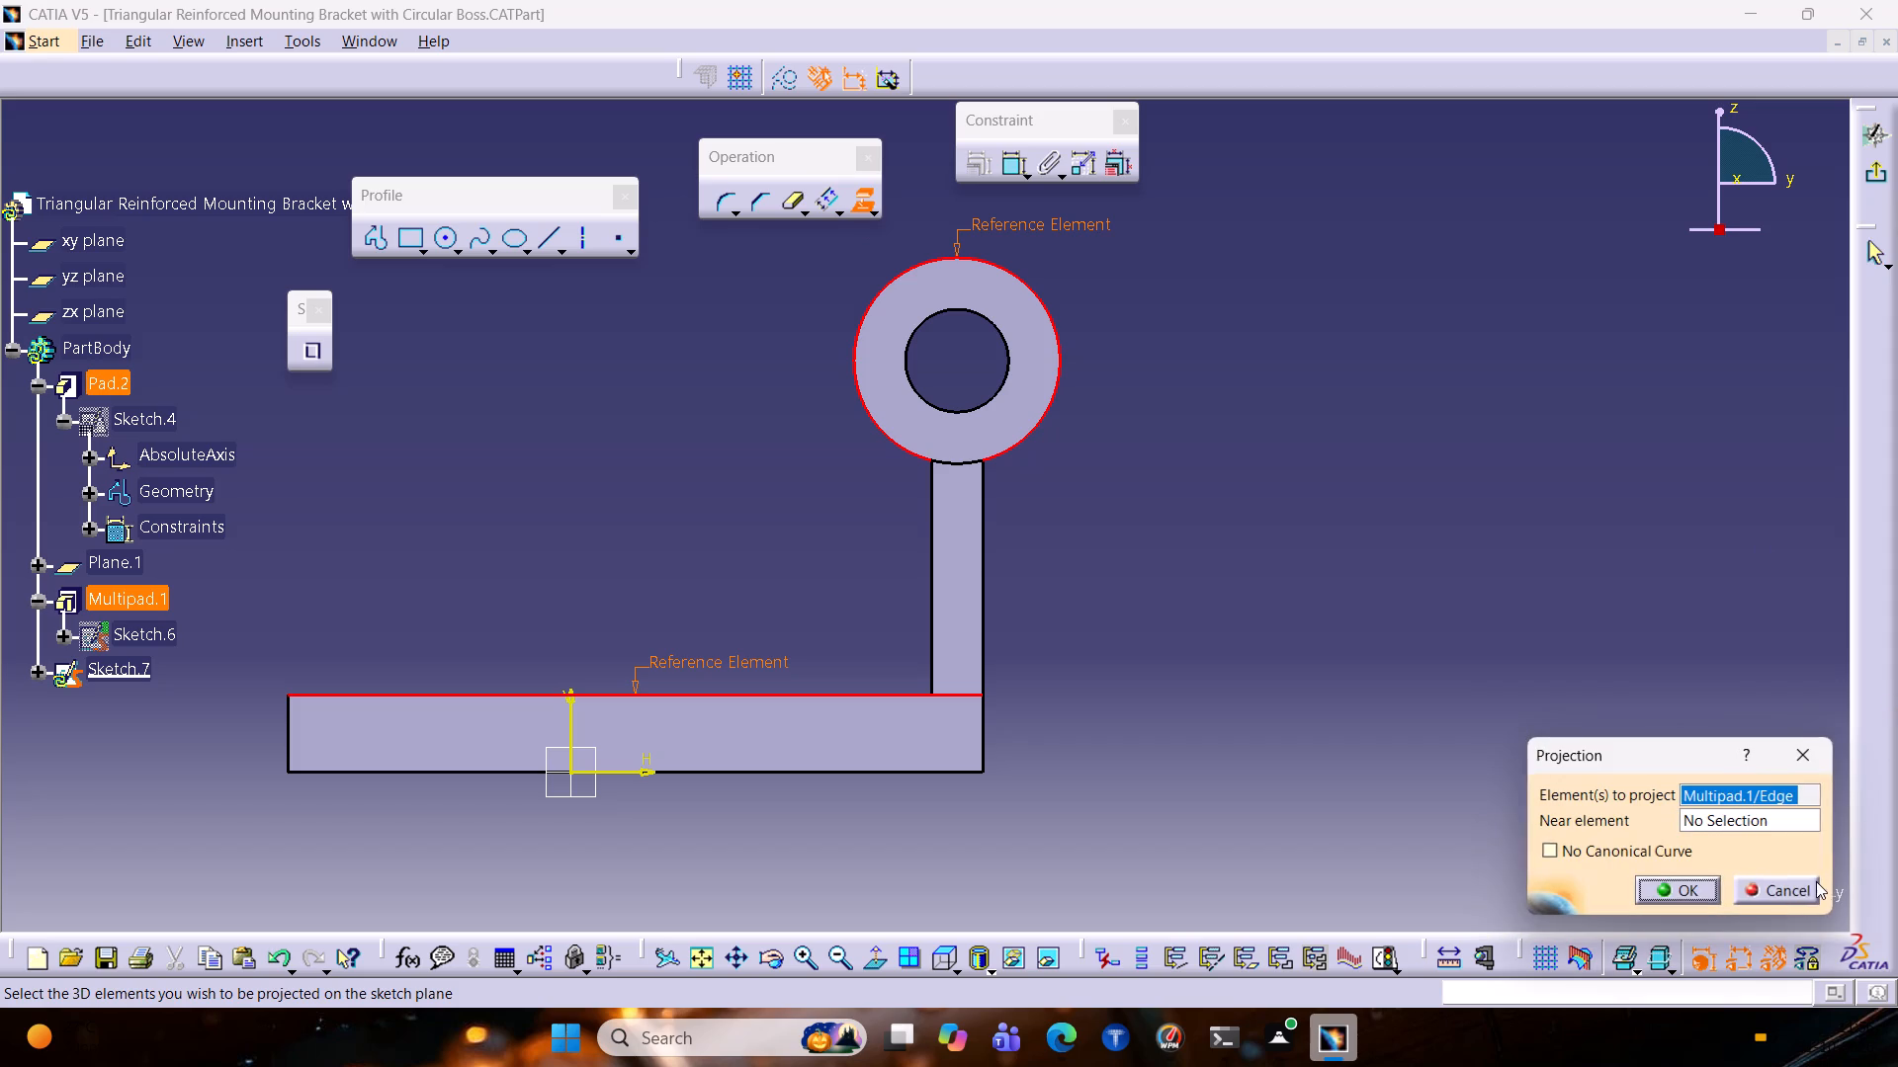
click(1727, 897)
click(1676, 880)
click(1490, 635)
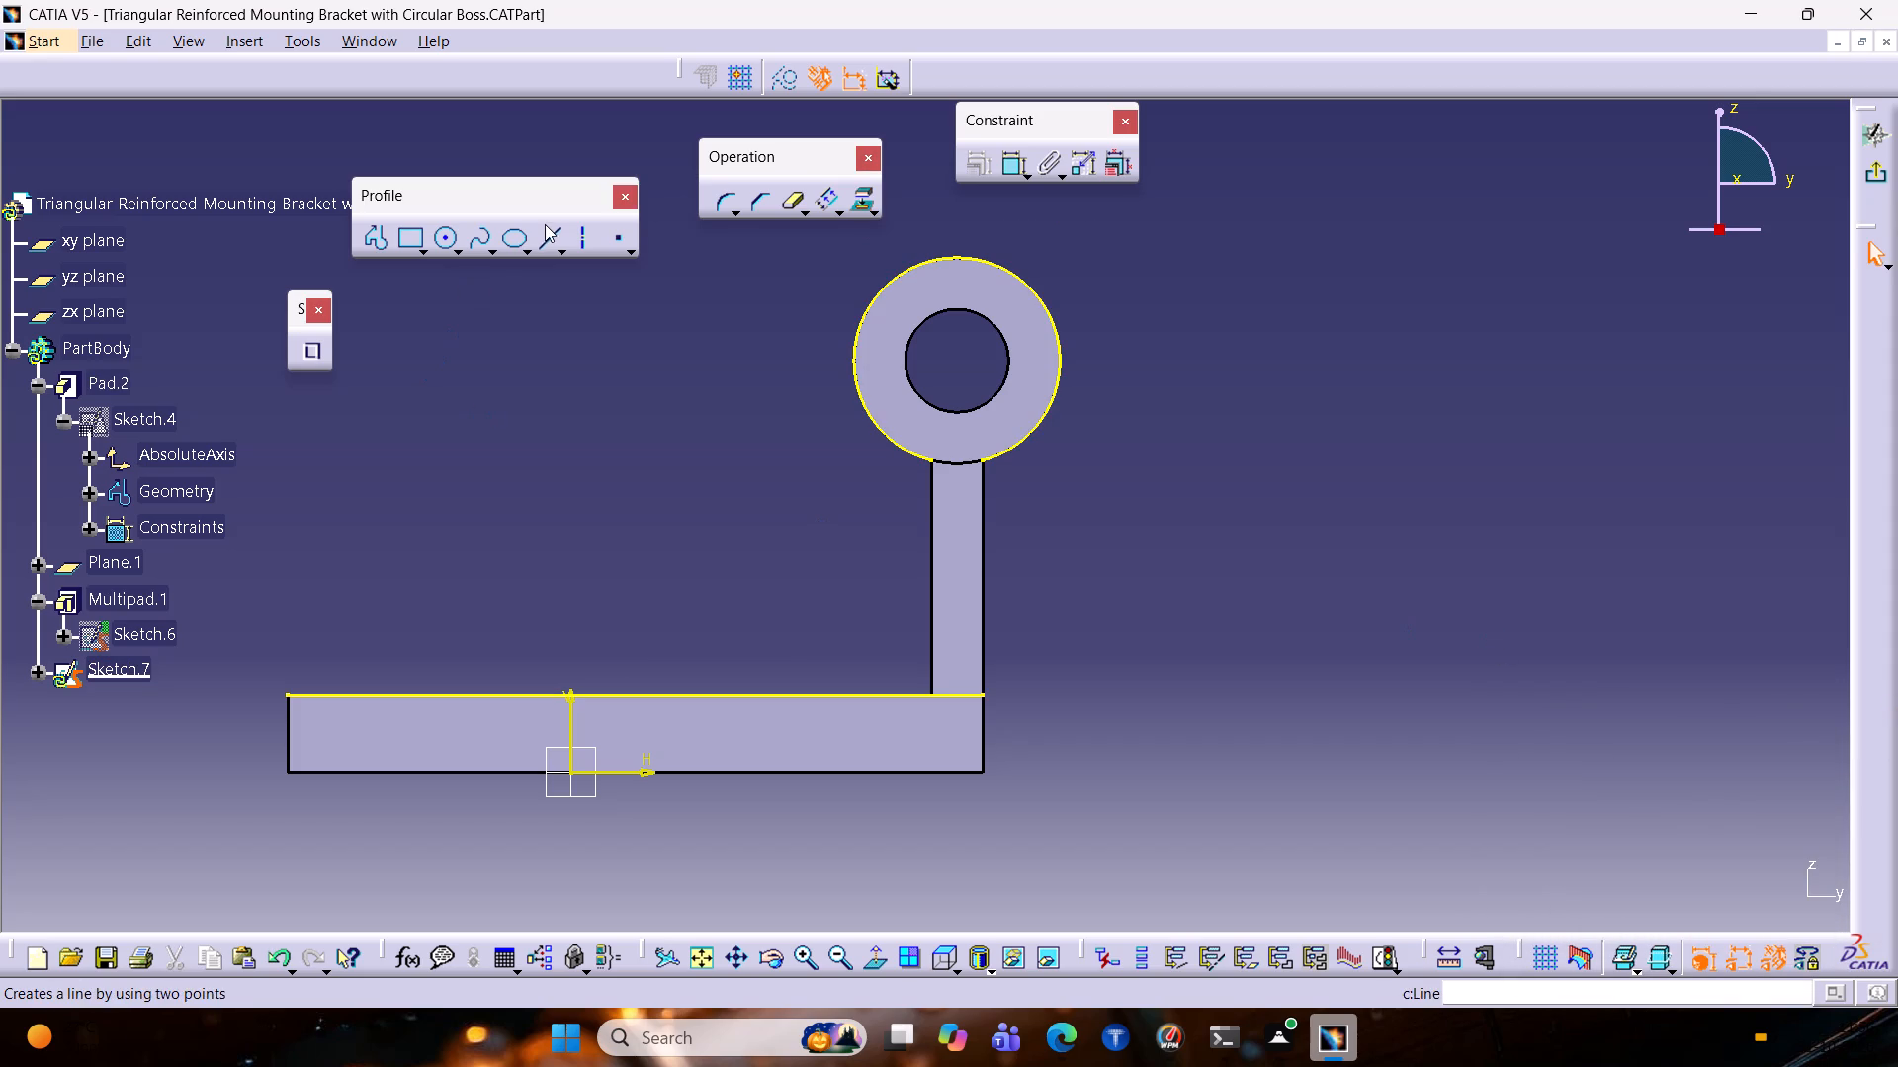
Draw a slanted profile line from the base plate's upper corner at H -55 mm, V 15 mm to the projected boss circle.
click(371, 235)
click(293, 691)
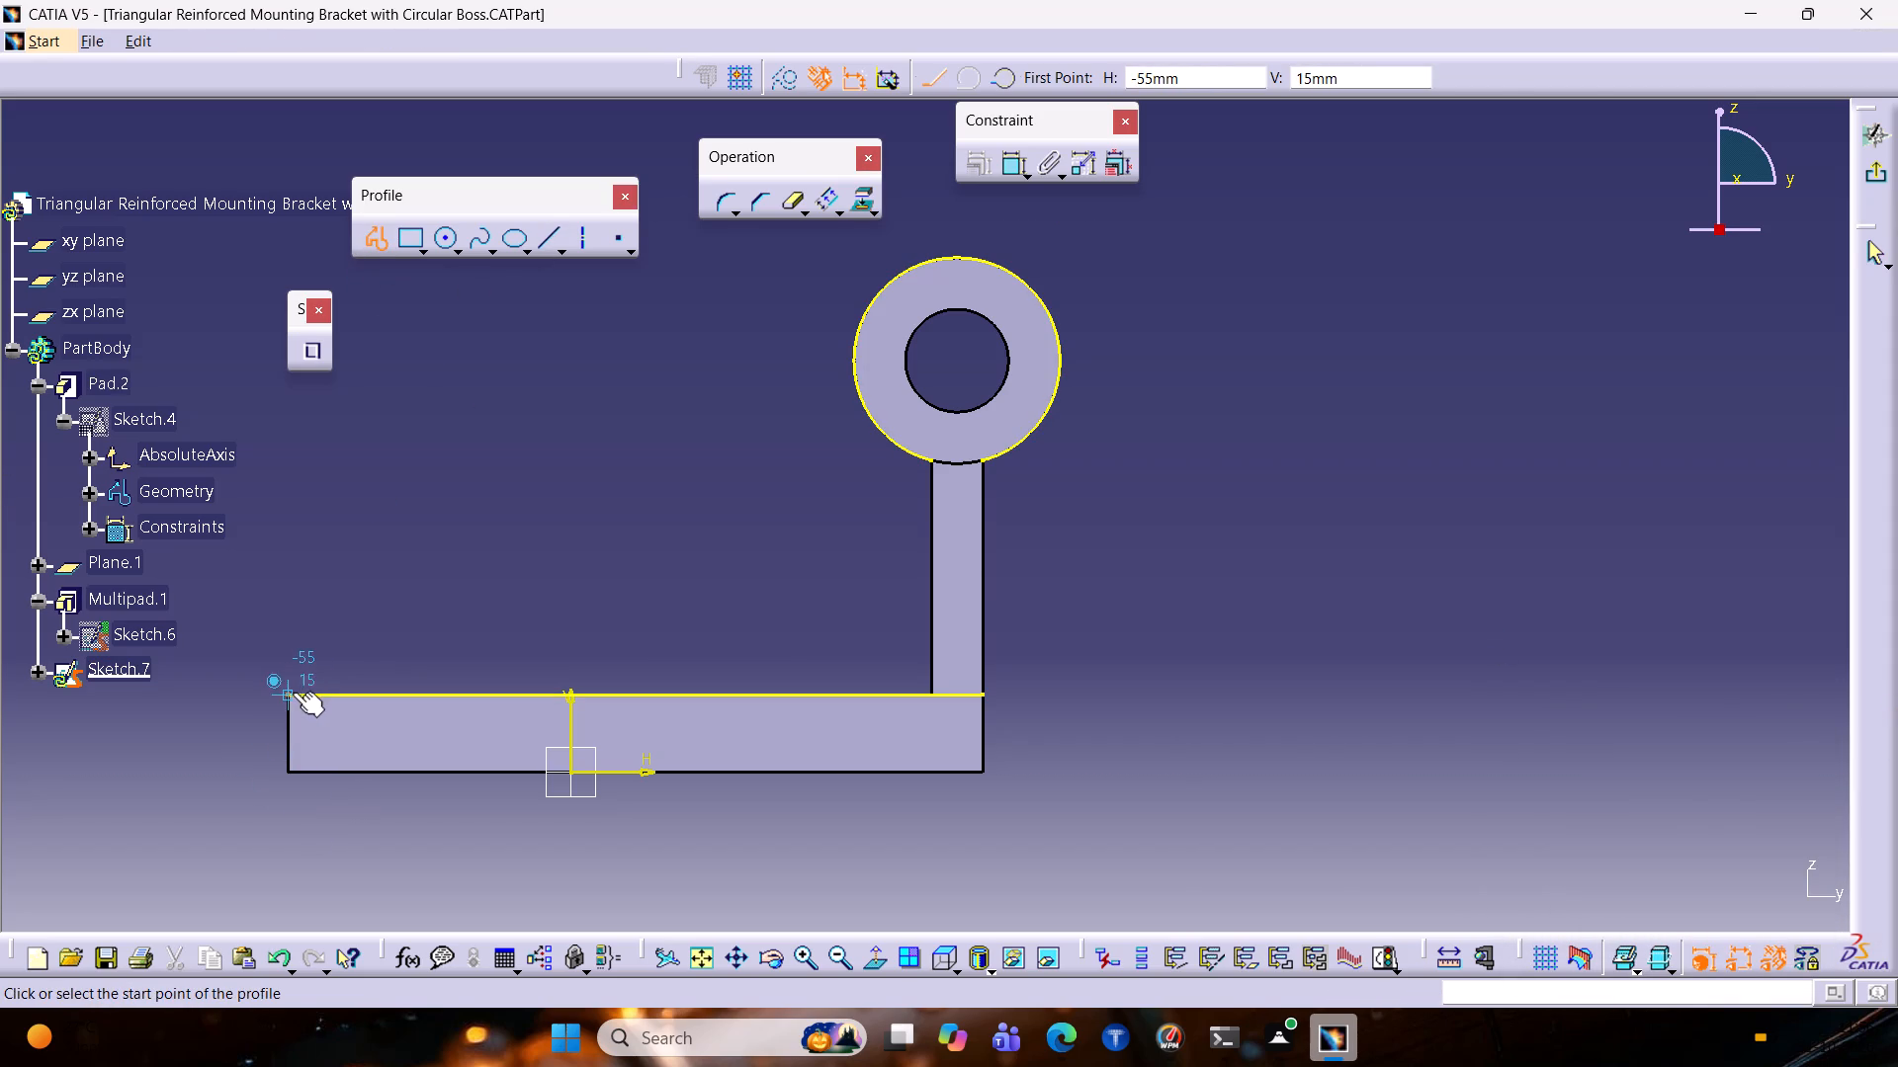
click(907, 275)
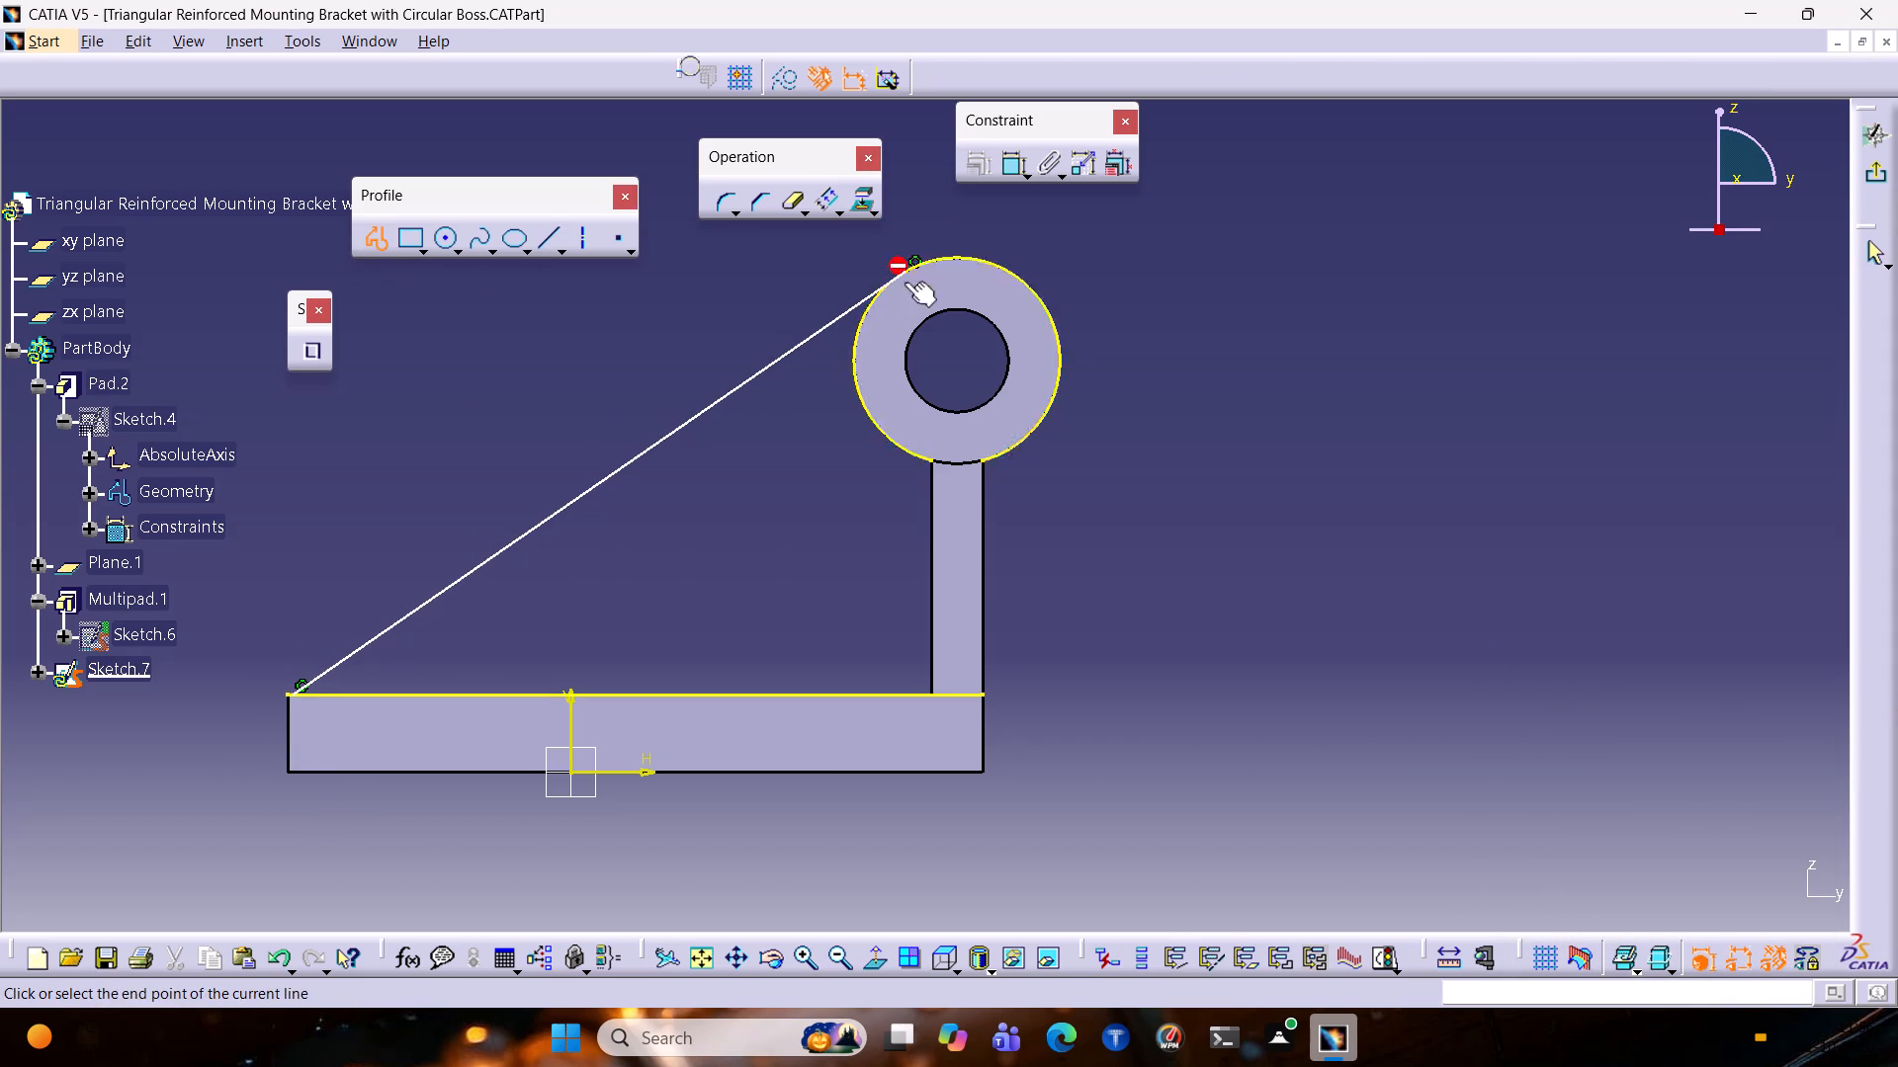
key(Escape)
key(Escape)
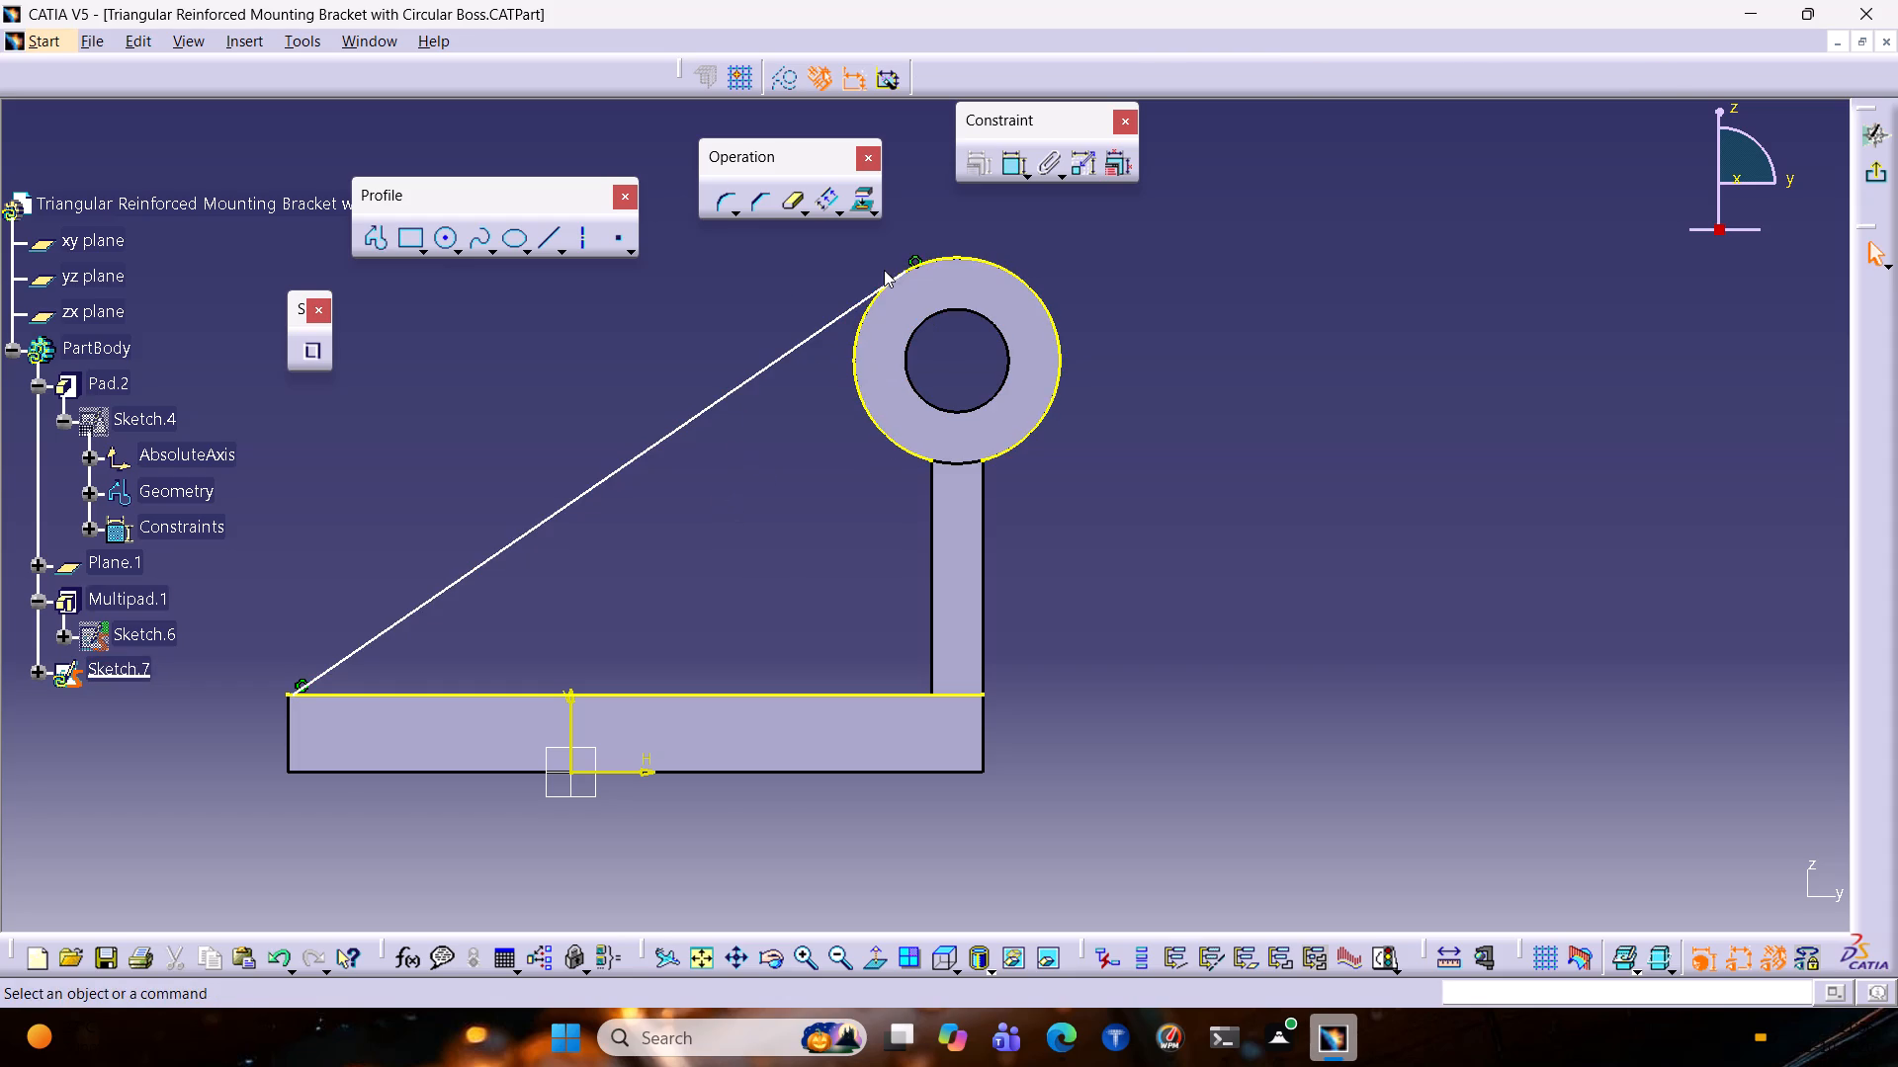
Apply a tangency constraint between the slanted line and the projected boss circle.
click(860, 306)
shift+click(938, 258)
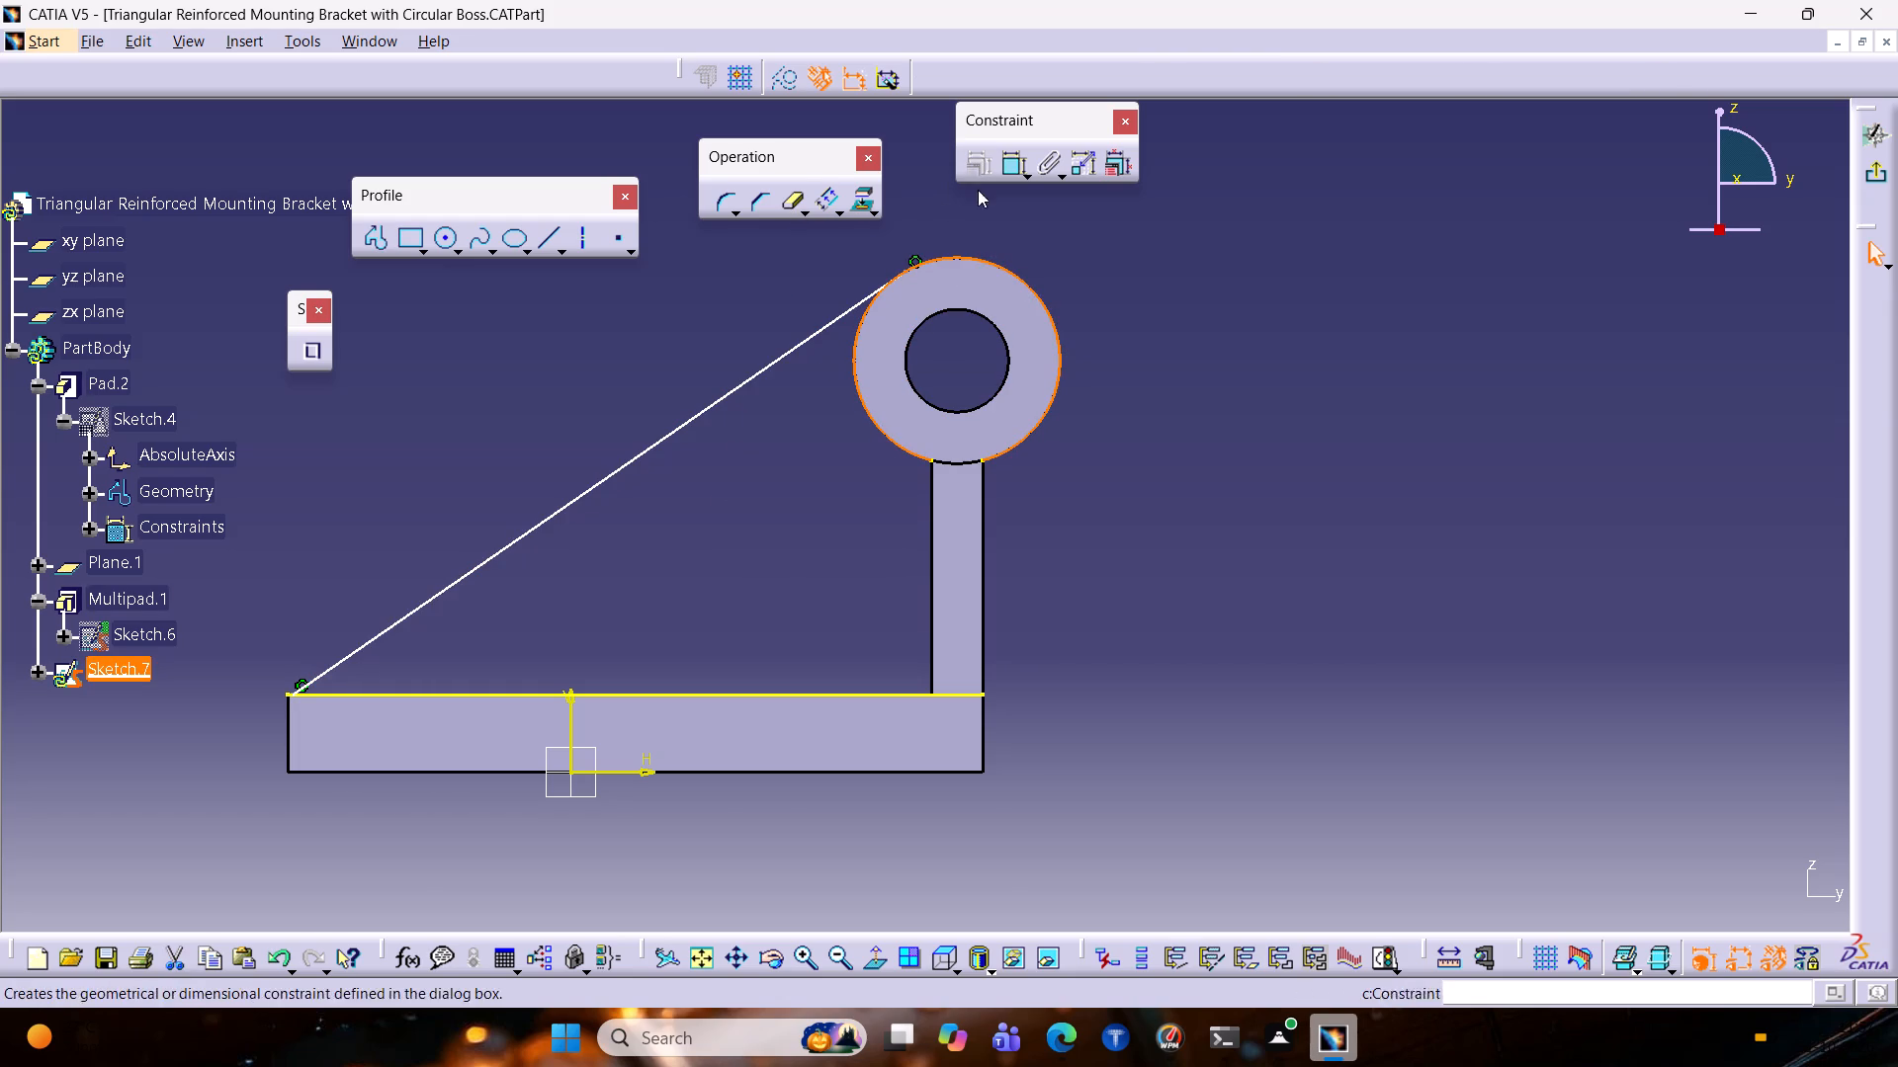
ctrl+double_click(774, 359)
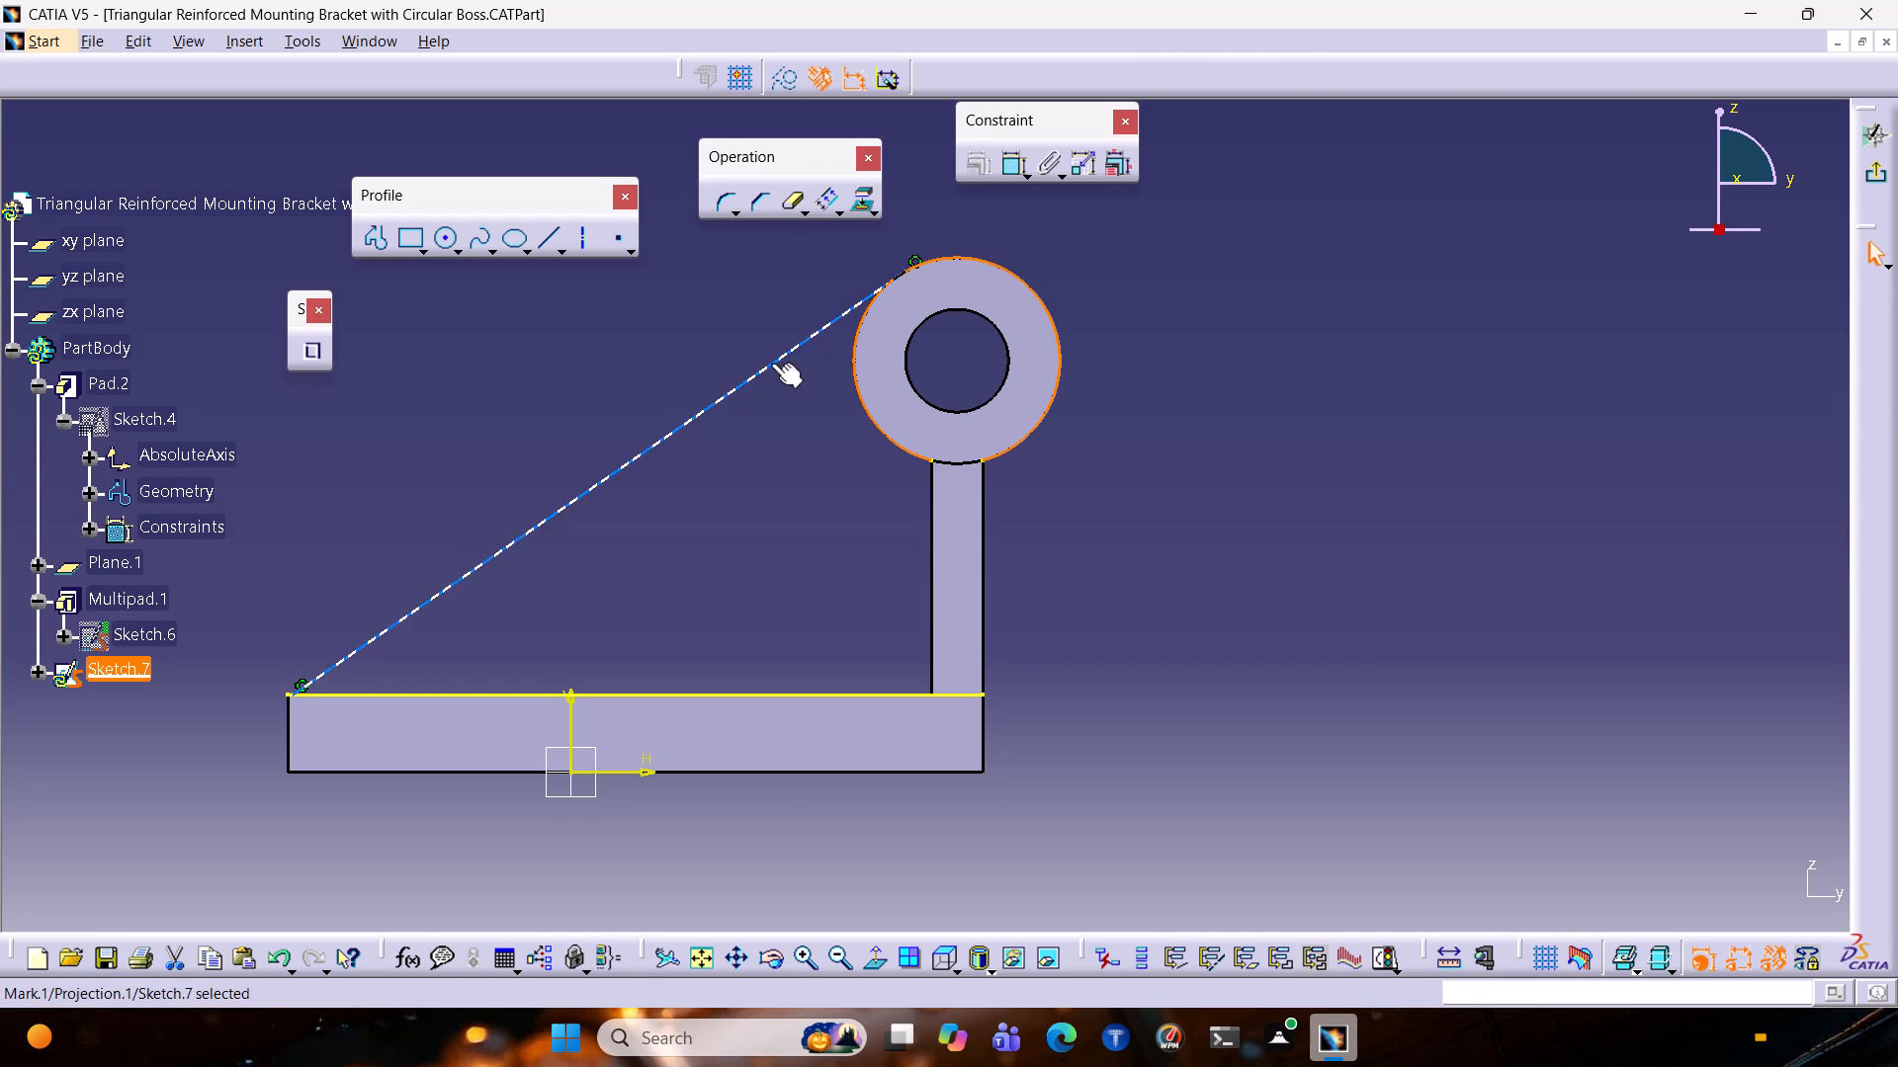
ctrl+click(768, 365)
click(968, 157)
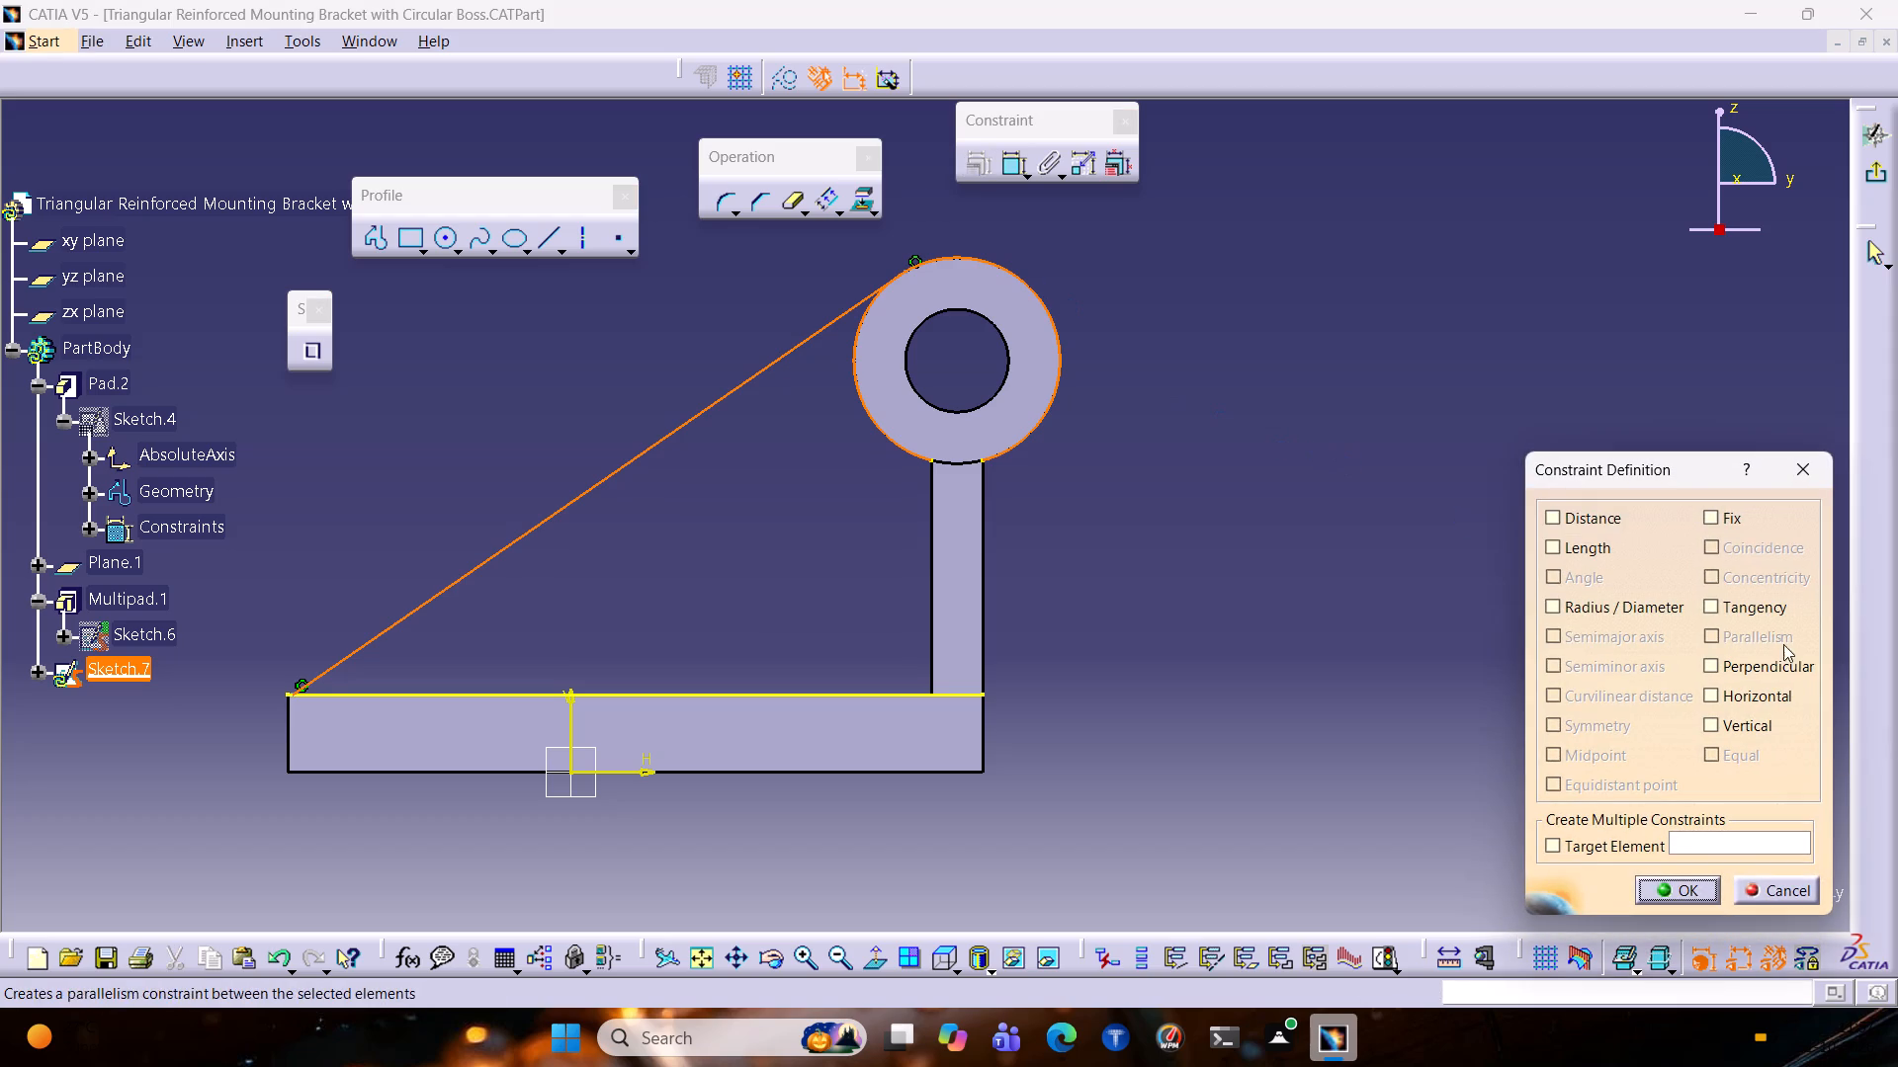
click(1782, 614)
click(1662, 888)
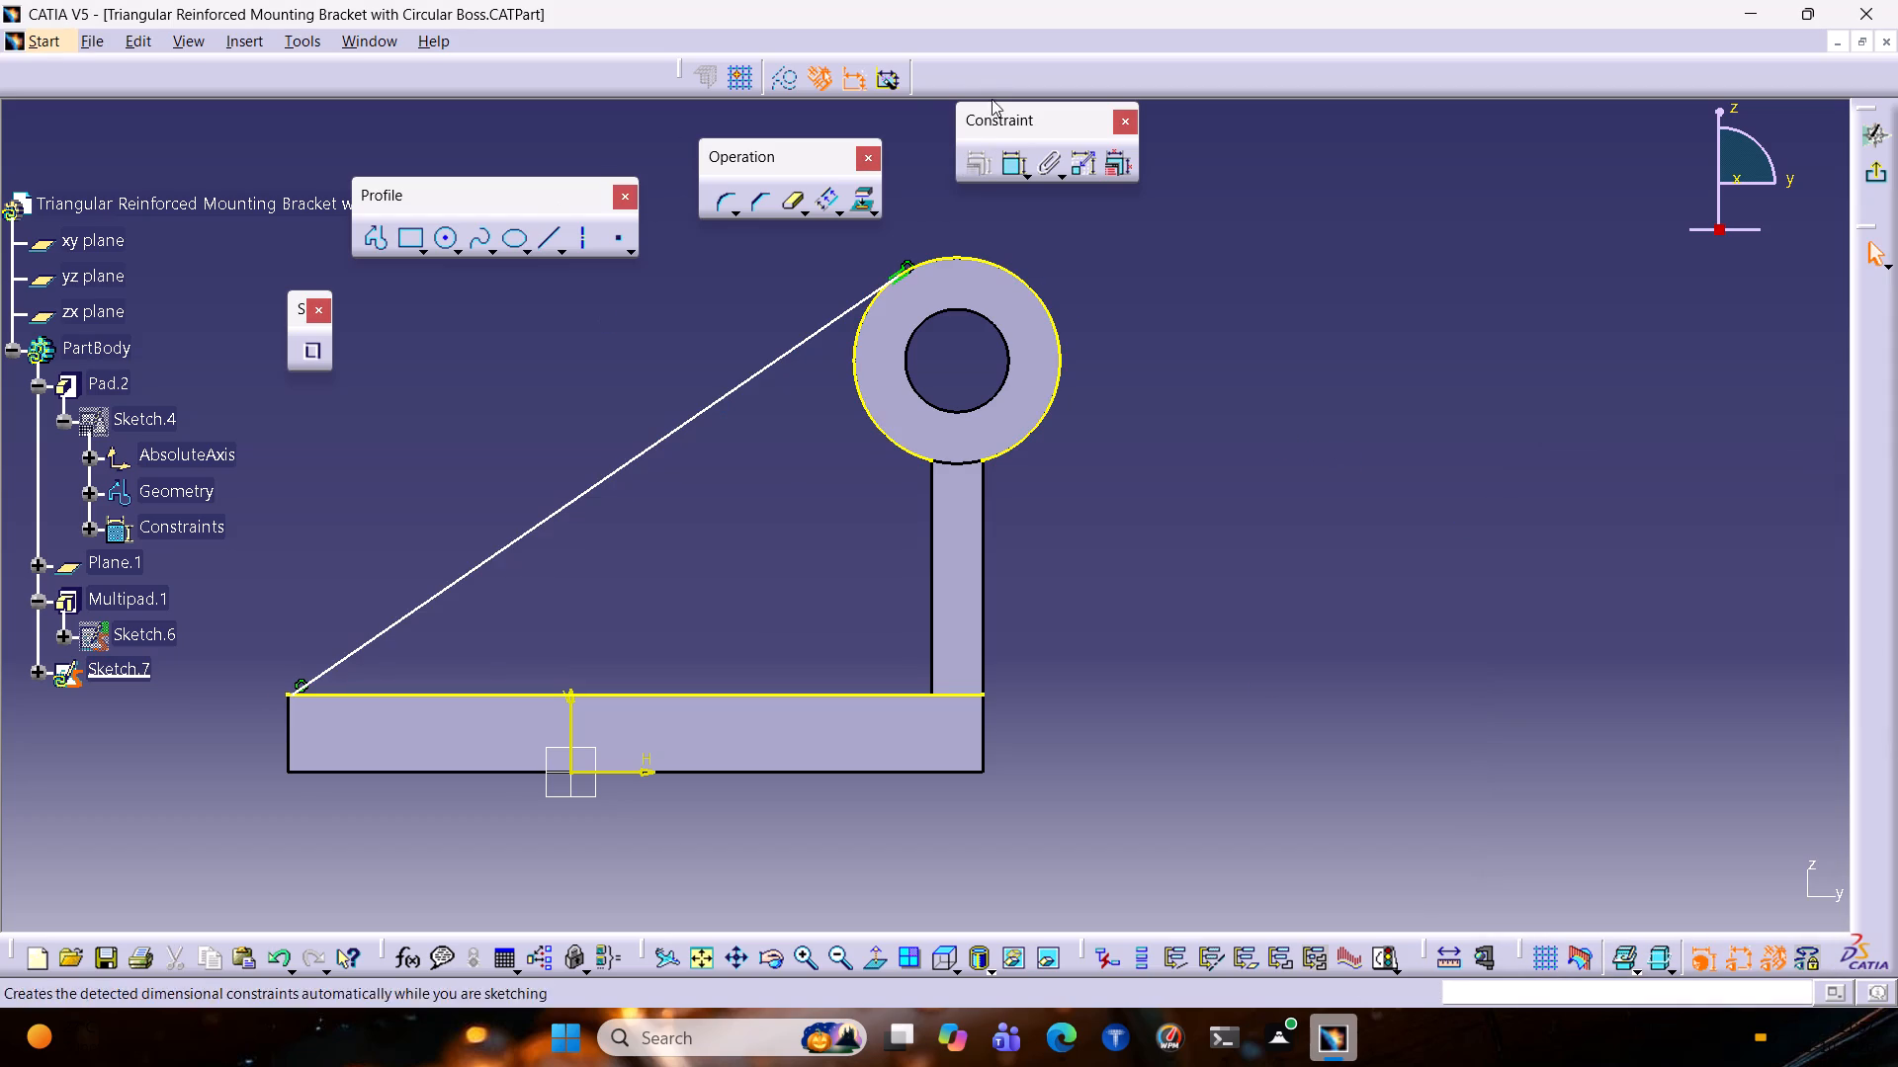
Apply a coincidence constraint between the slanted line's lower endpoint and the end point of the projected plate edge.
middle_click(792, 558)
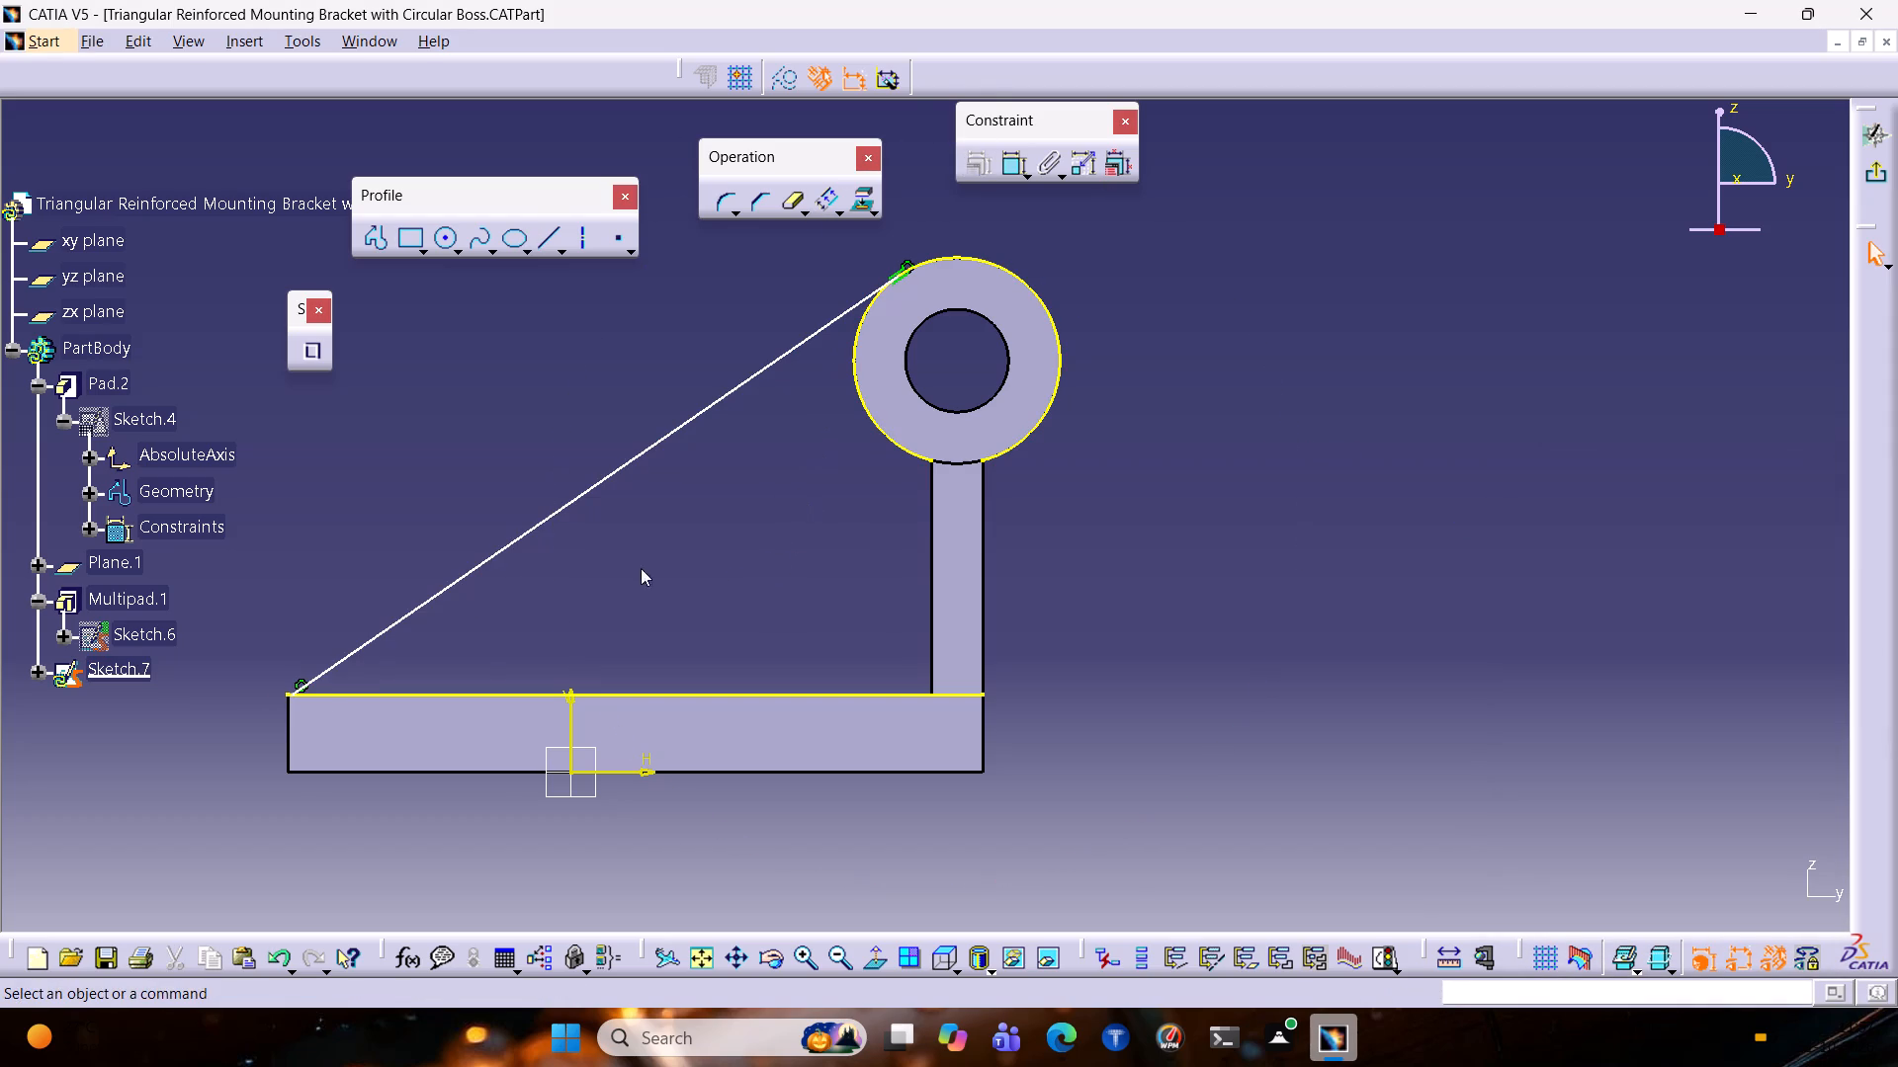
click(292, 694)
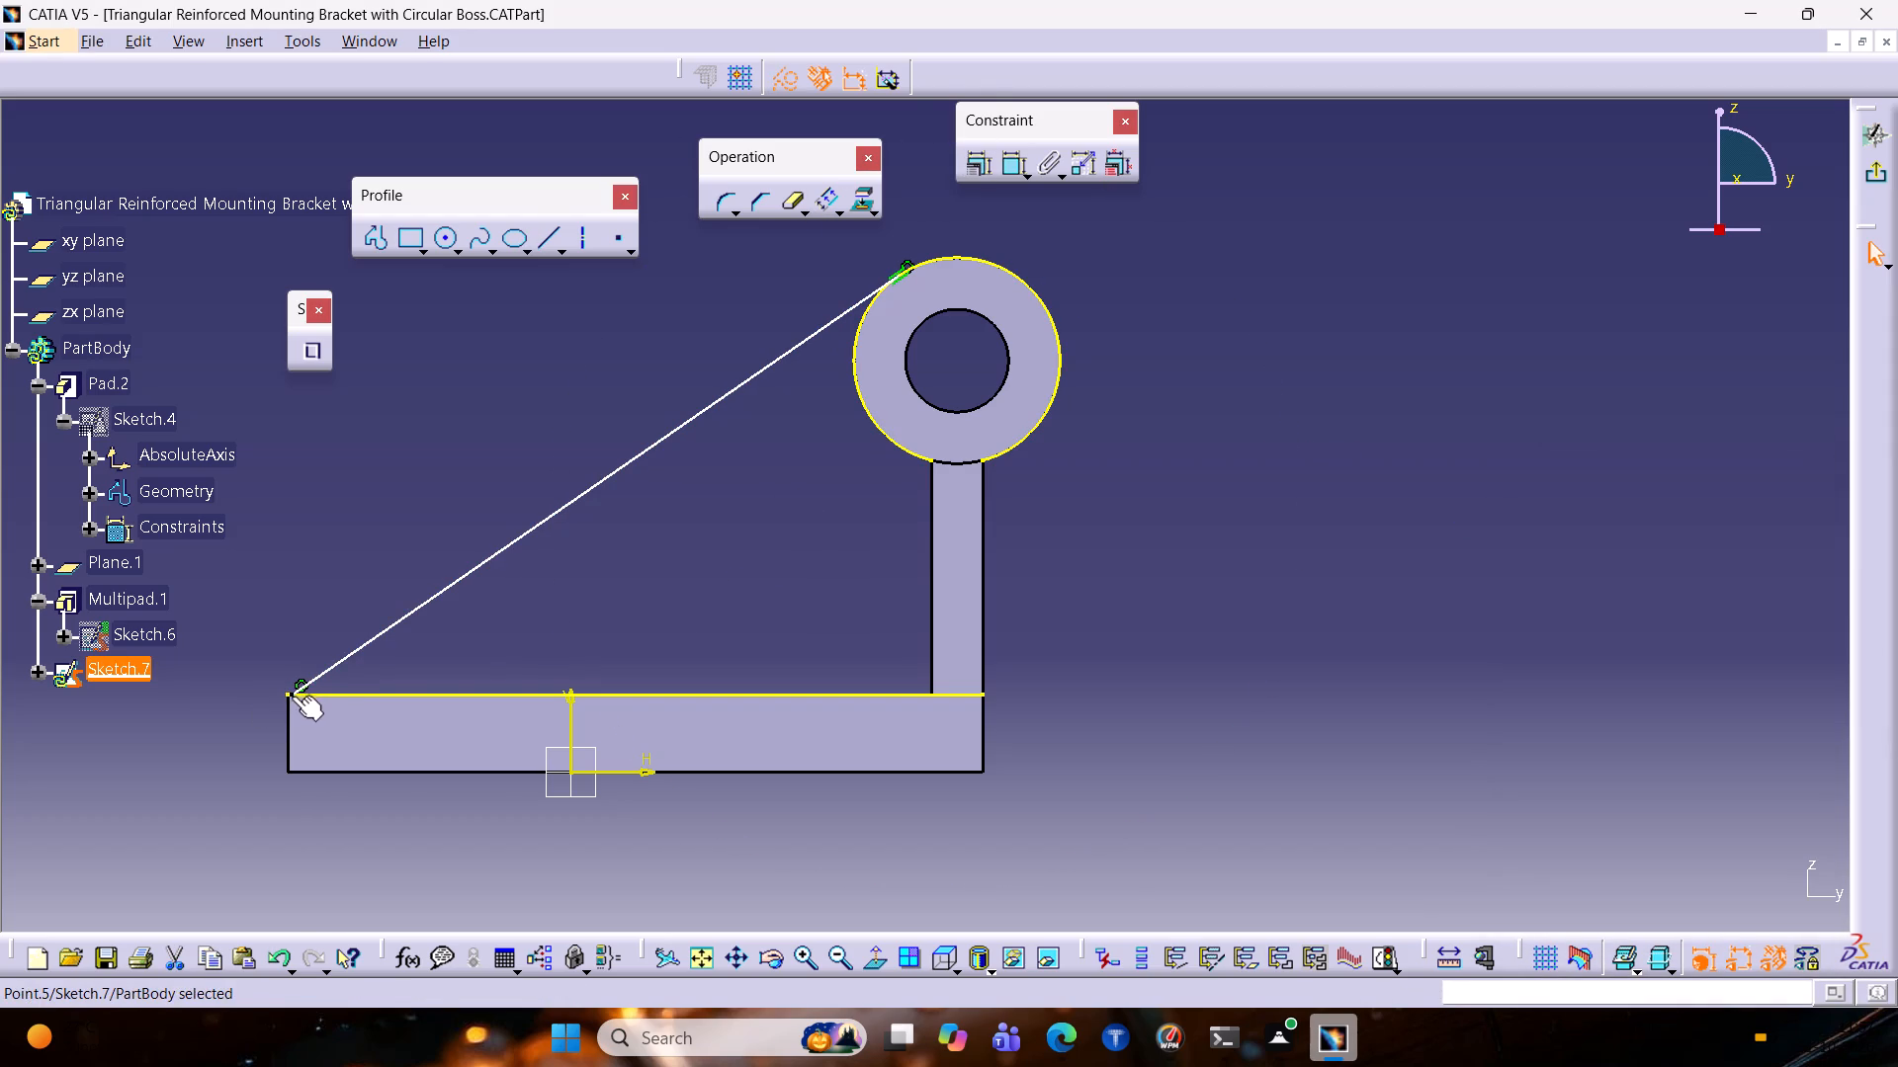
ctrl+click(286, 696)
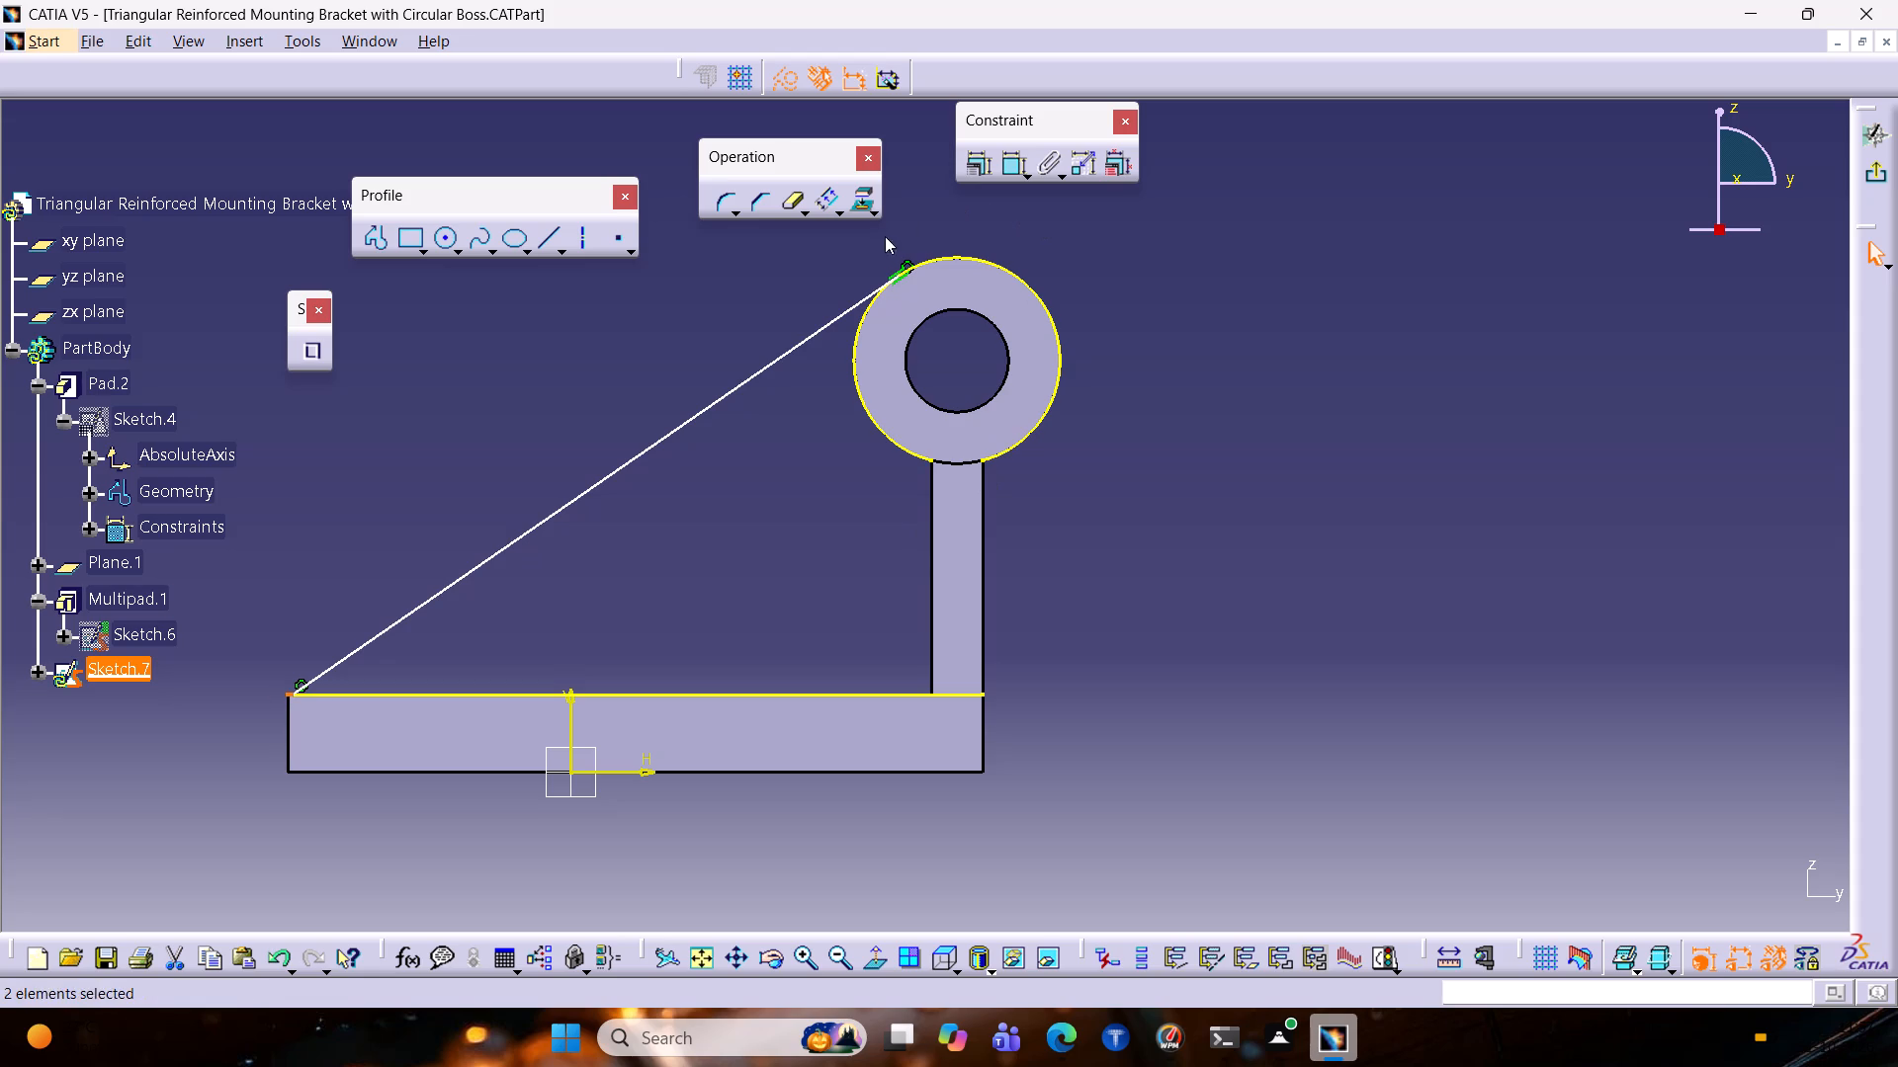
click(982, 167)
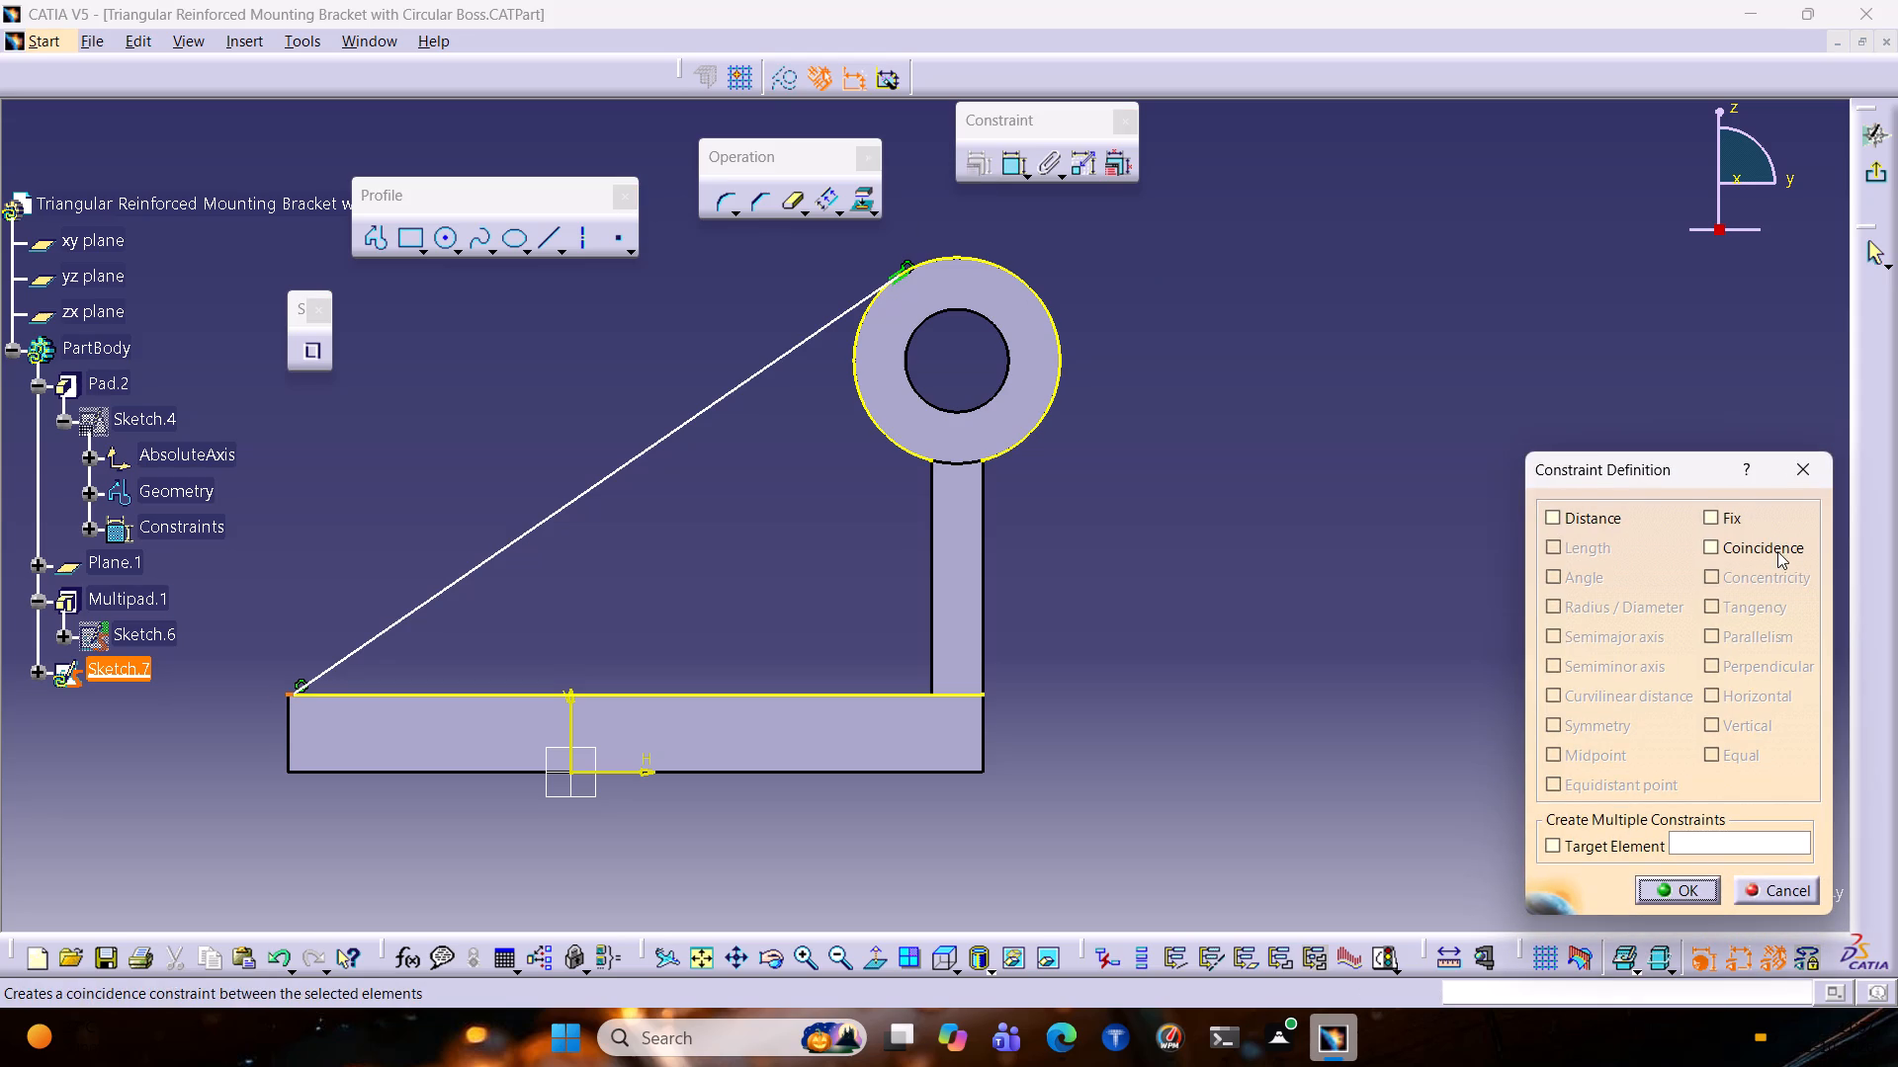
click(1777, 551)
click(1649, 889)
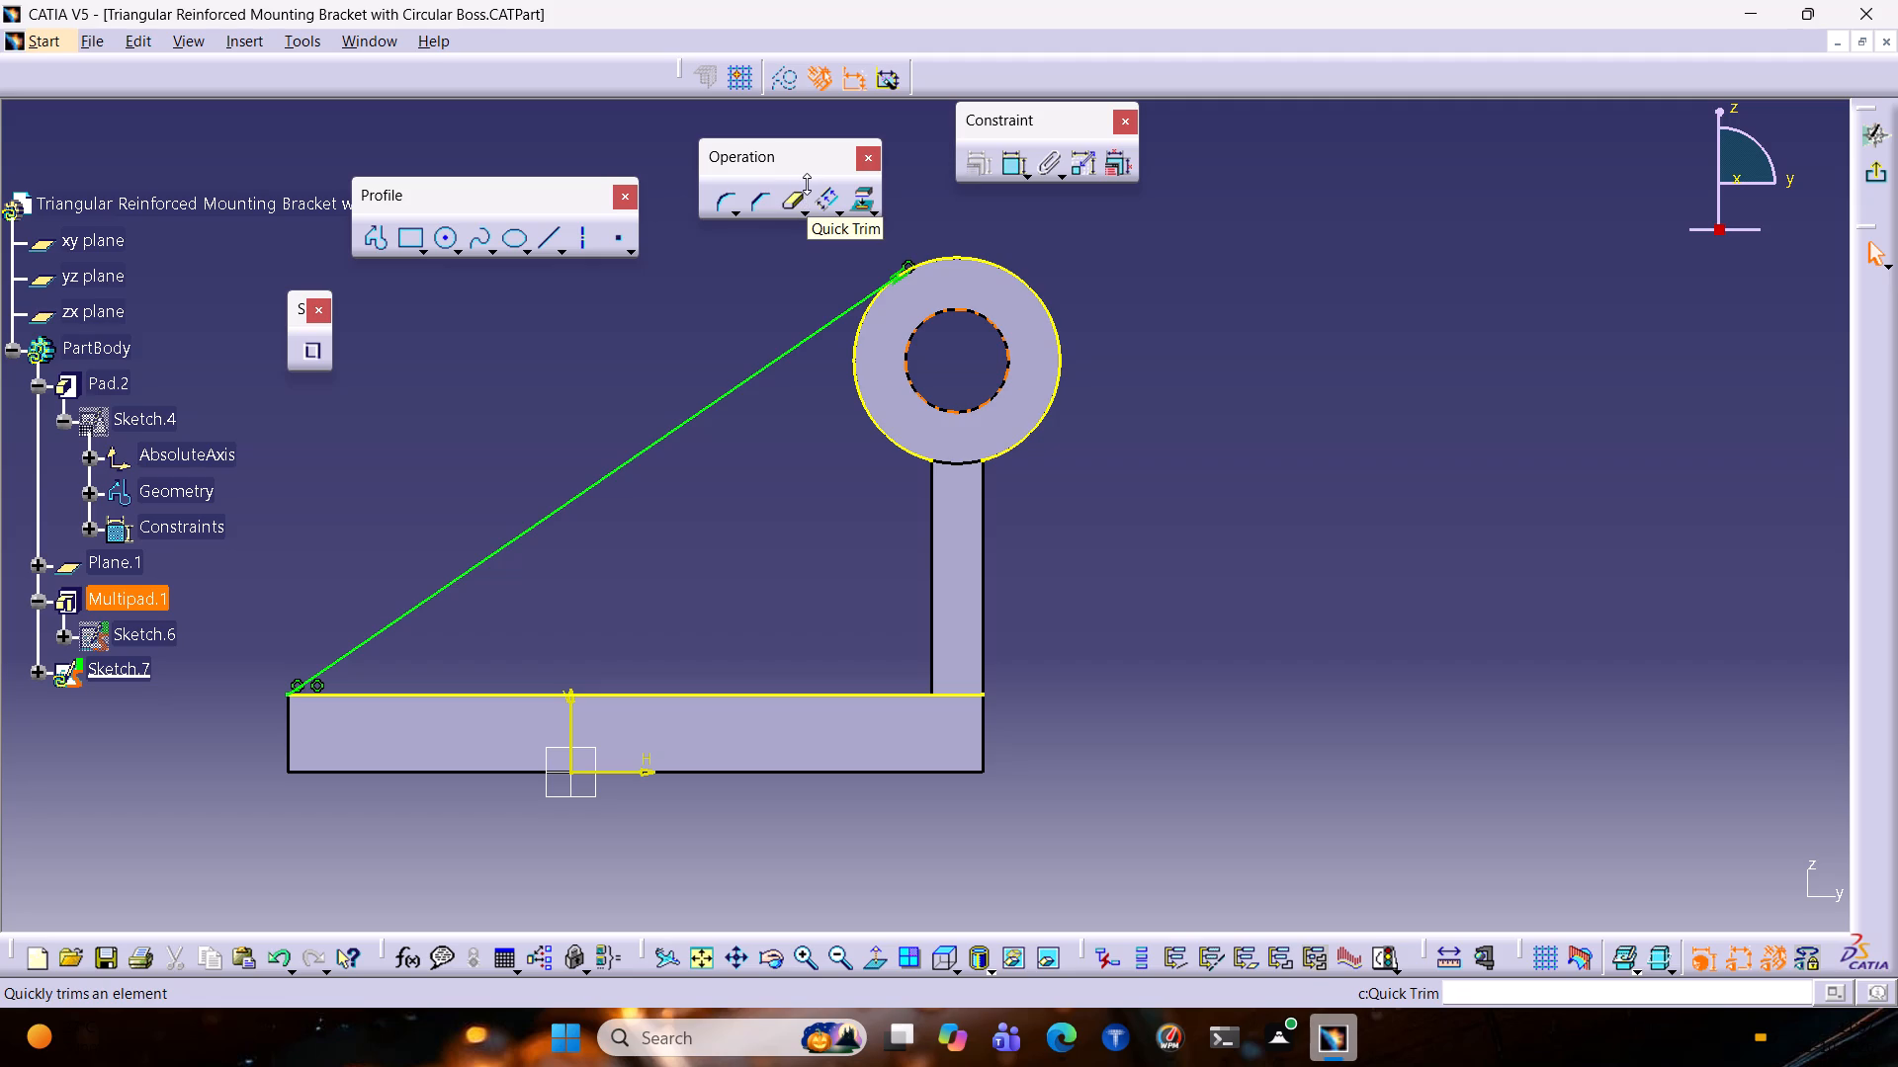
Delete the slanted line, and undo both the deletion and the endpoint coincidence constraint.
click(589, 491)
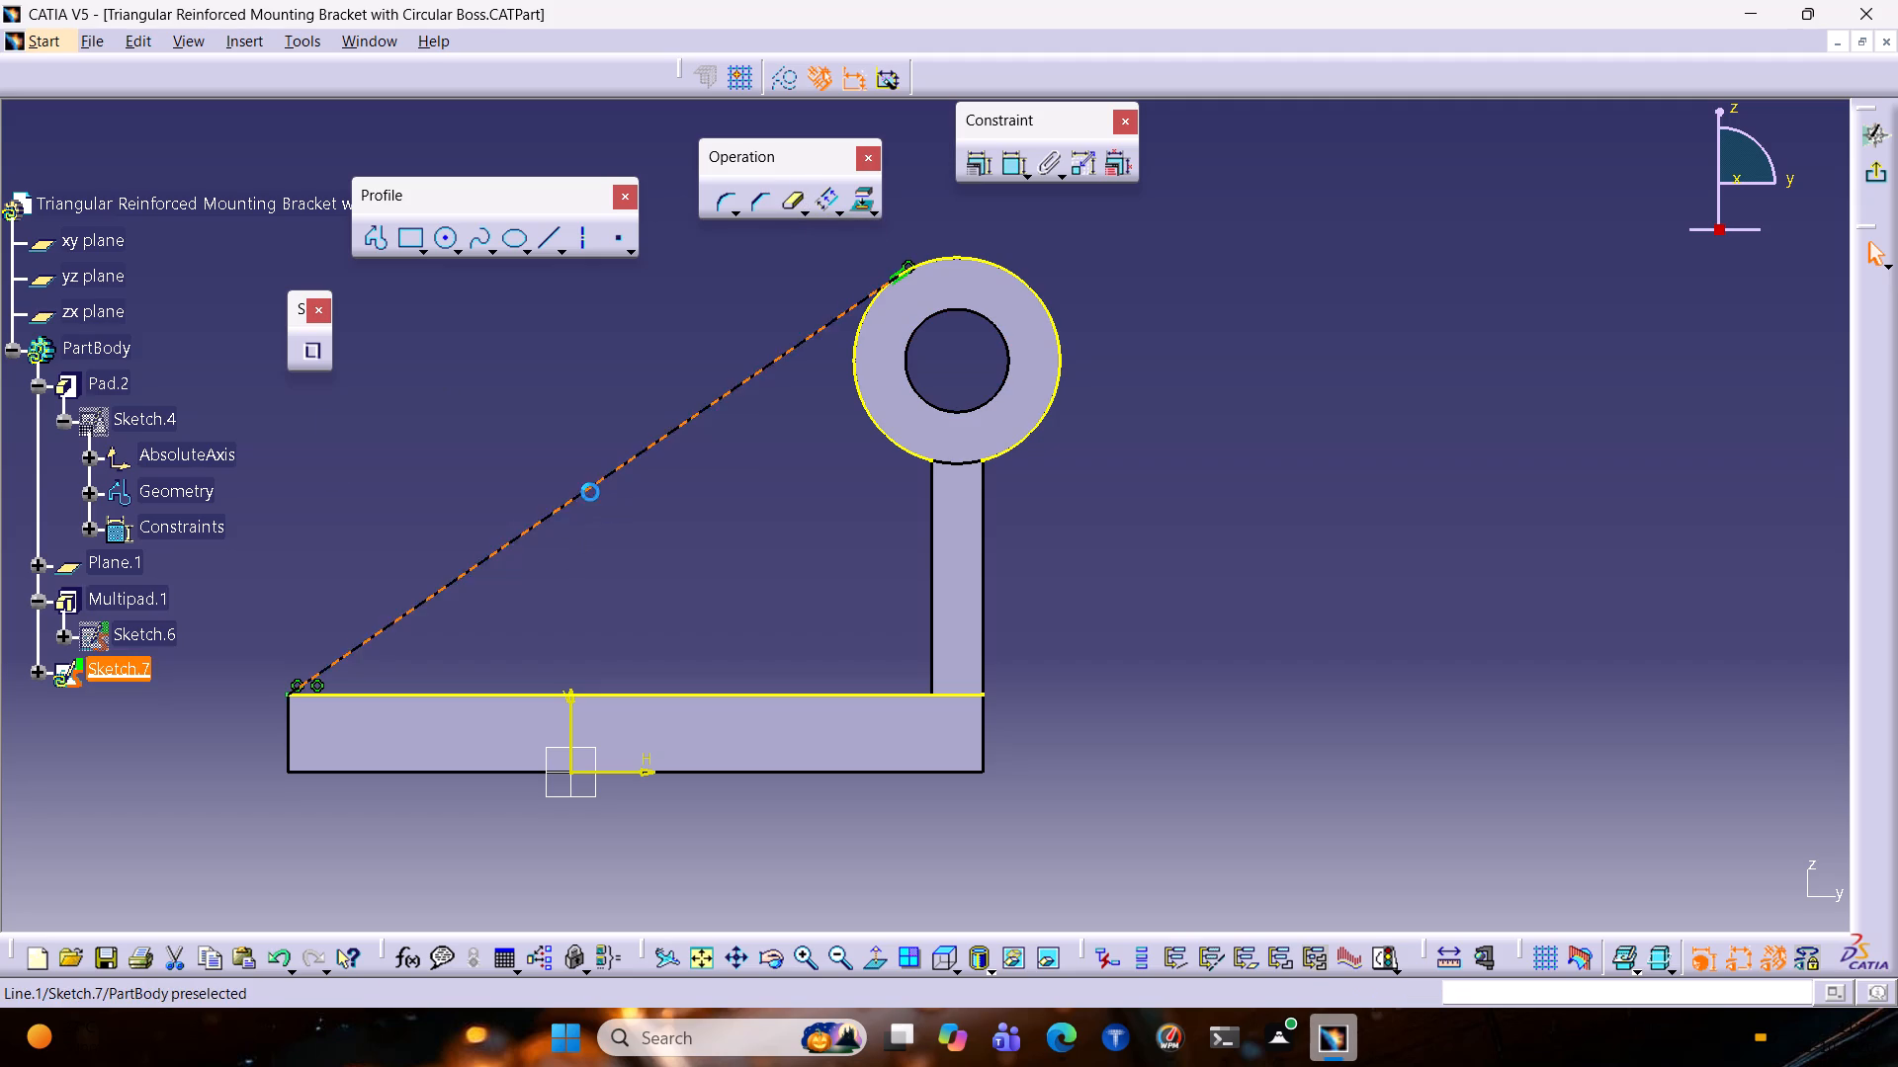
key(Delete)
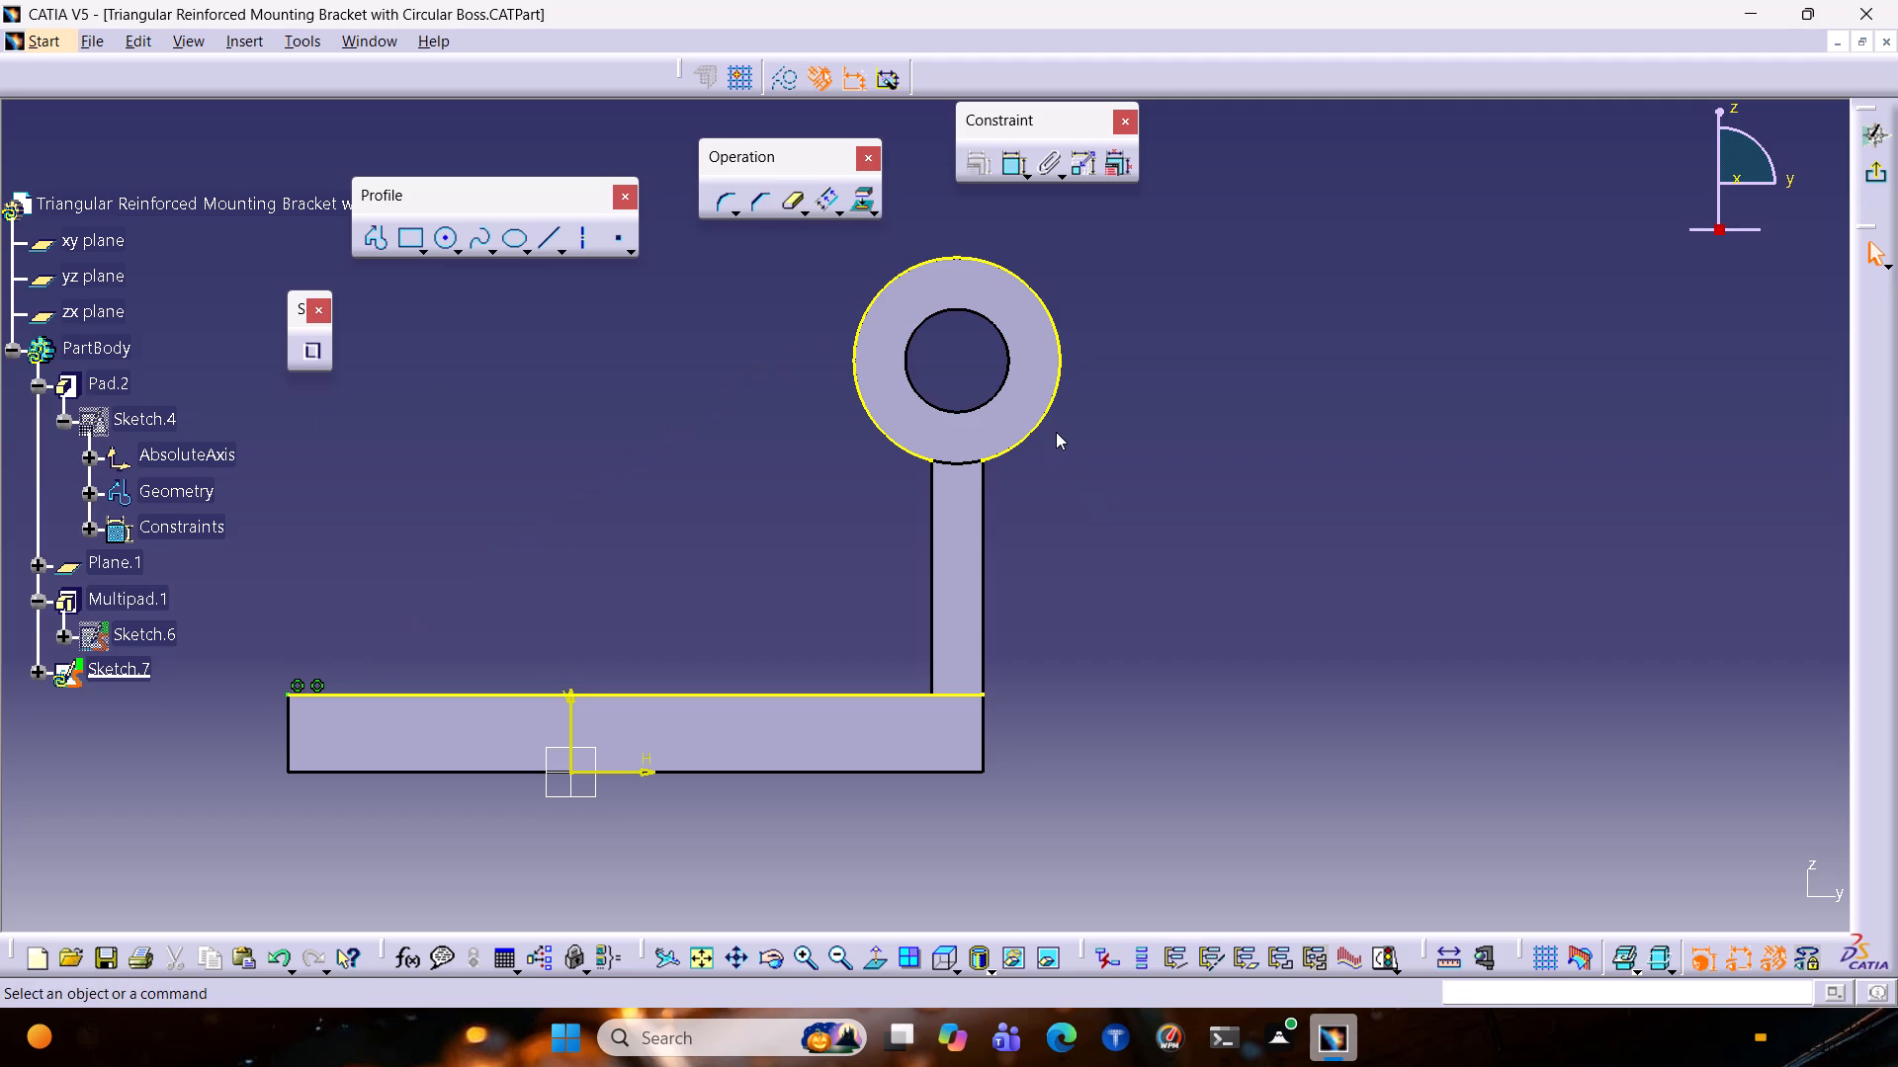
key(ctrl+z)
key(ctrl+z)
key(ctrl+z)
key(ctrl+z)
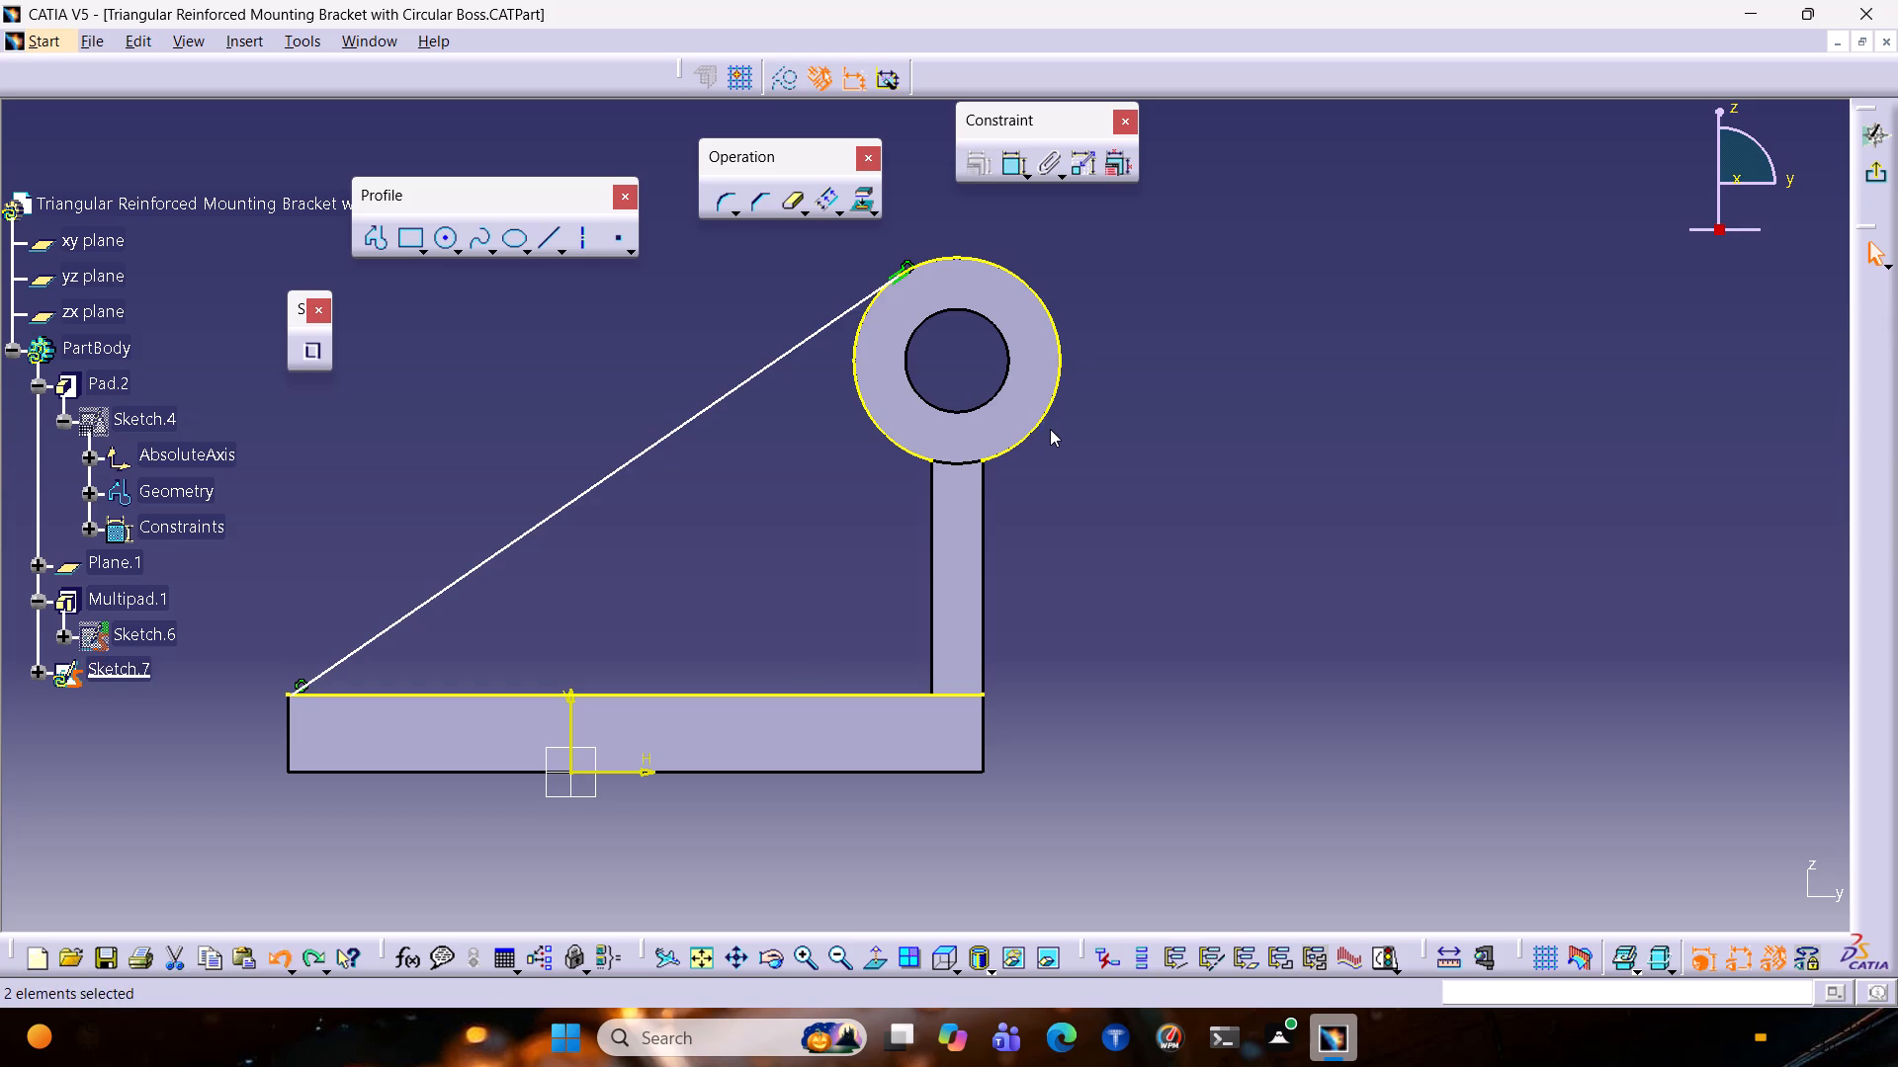
Undo the slanted line, its tangency constraint and the projected boss circle and plate edge, and return to the solid model.
key(ctrl+z)
key(ctrl+z)
key(ctrl+z)
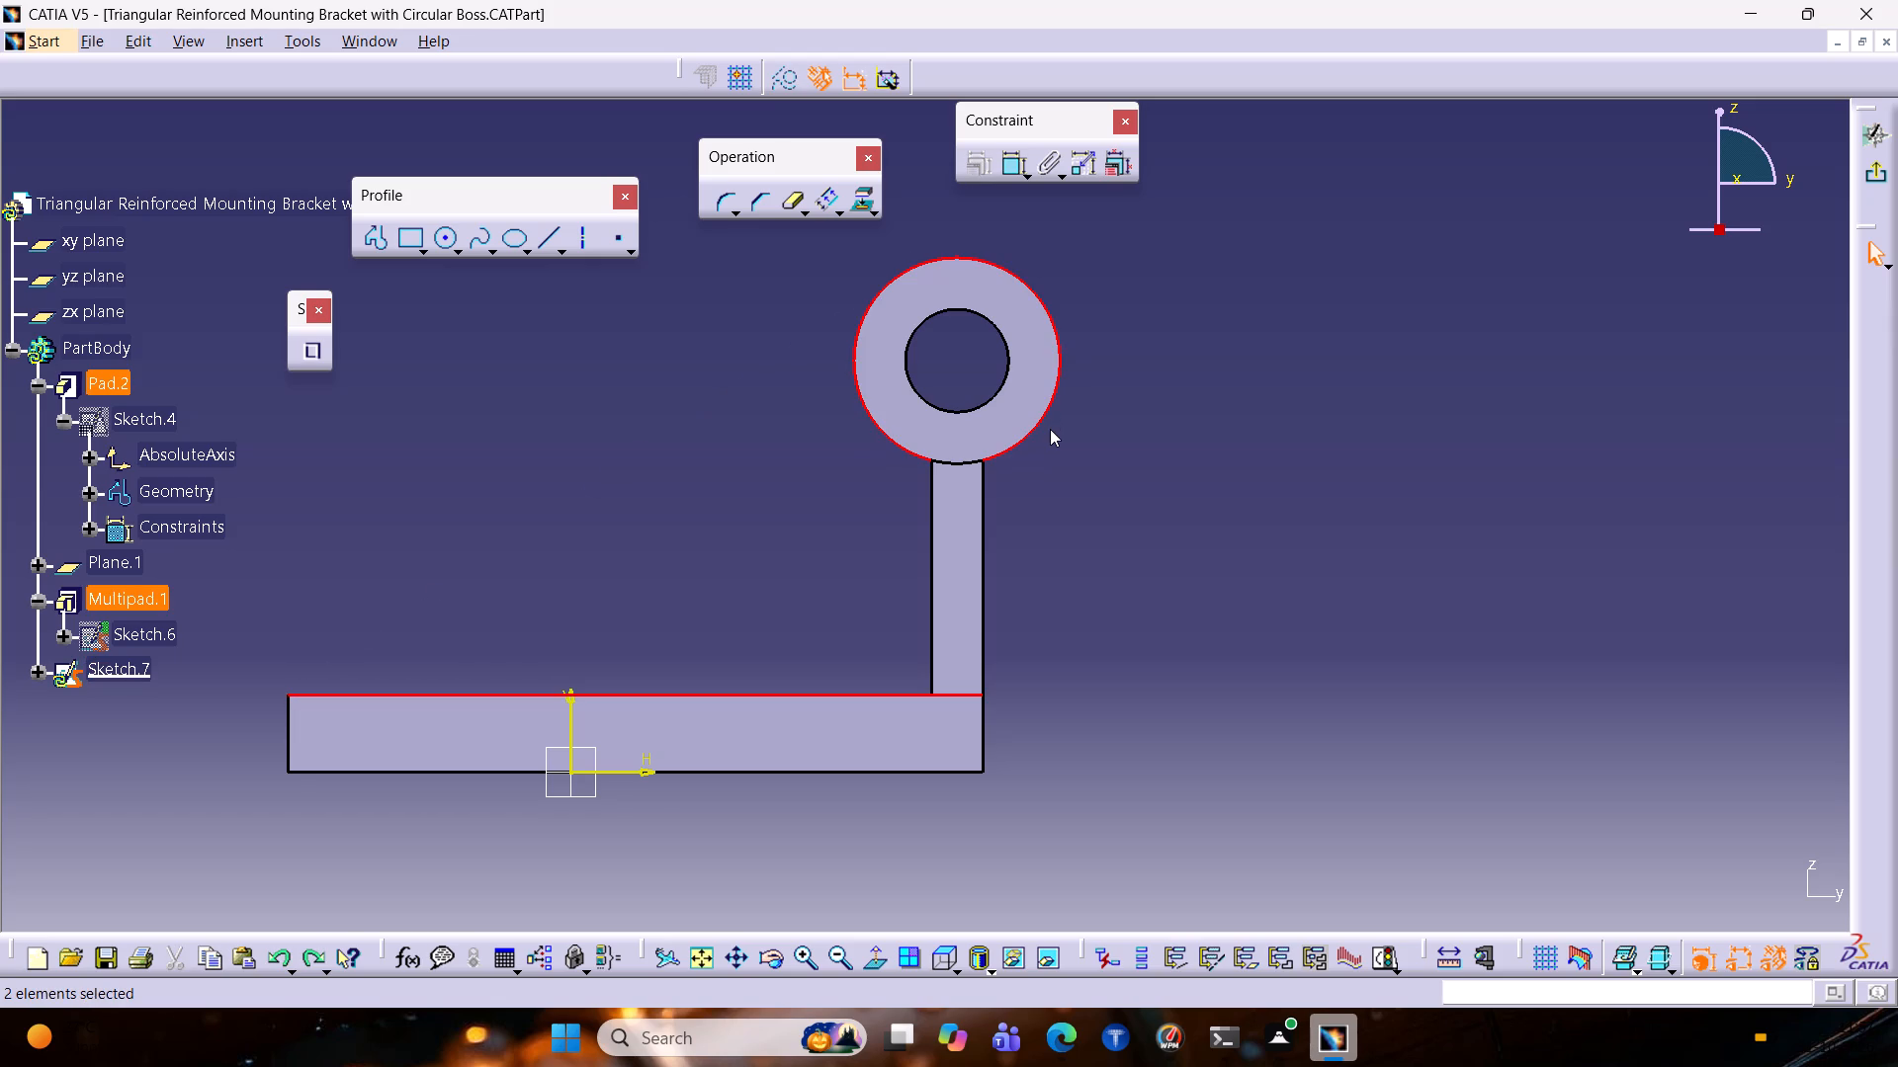
key(ctrl+z)
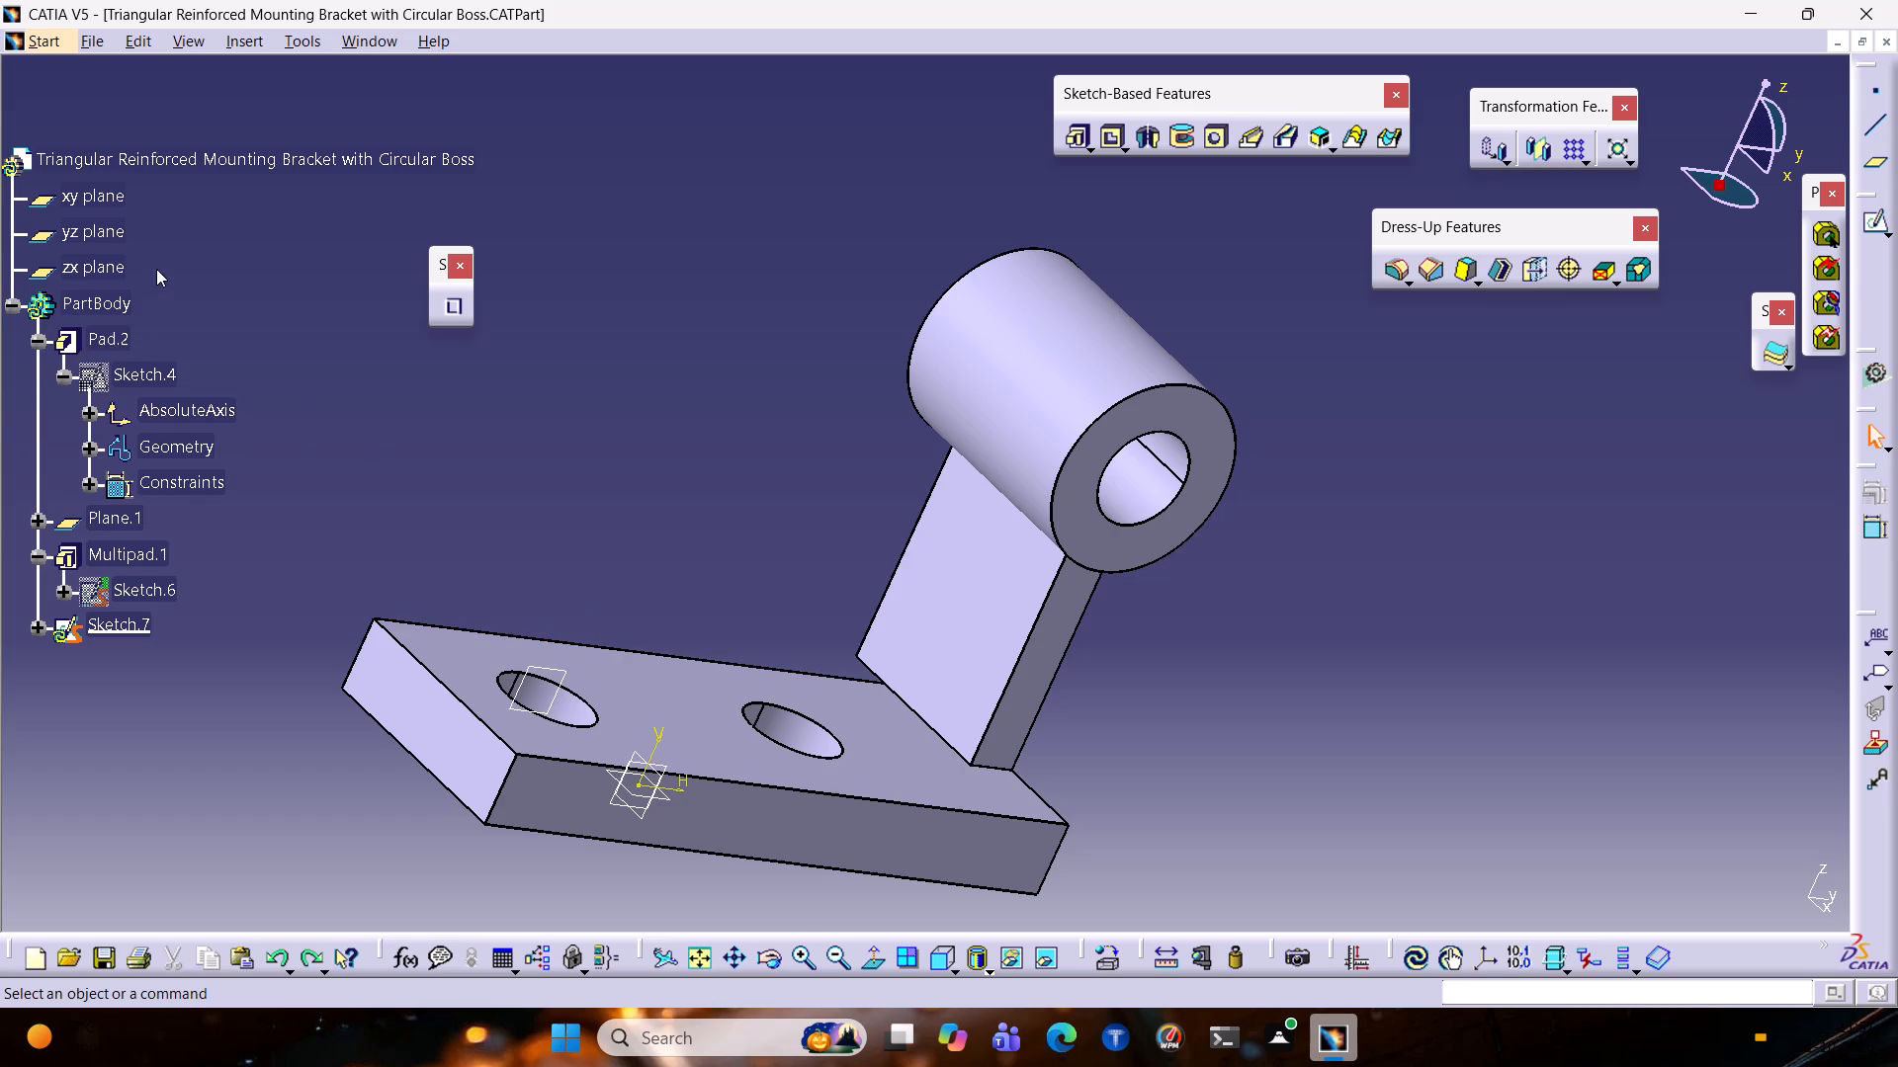
Start a new sketch on the base plate's upper face containing the two holes.
click(101, 191)
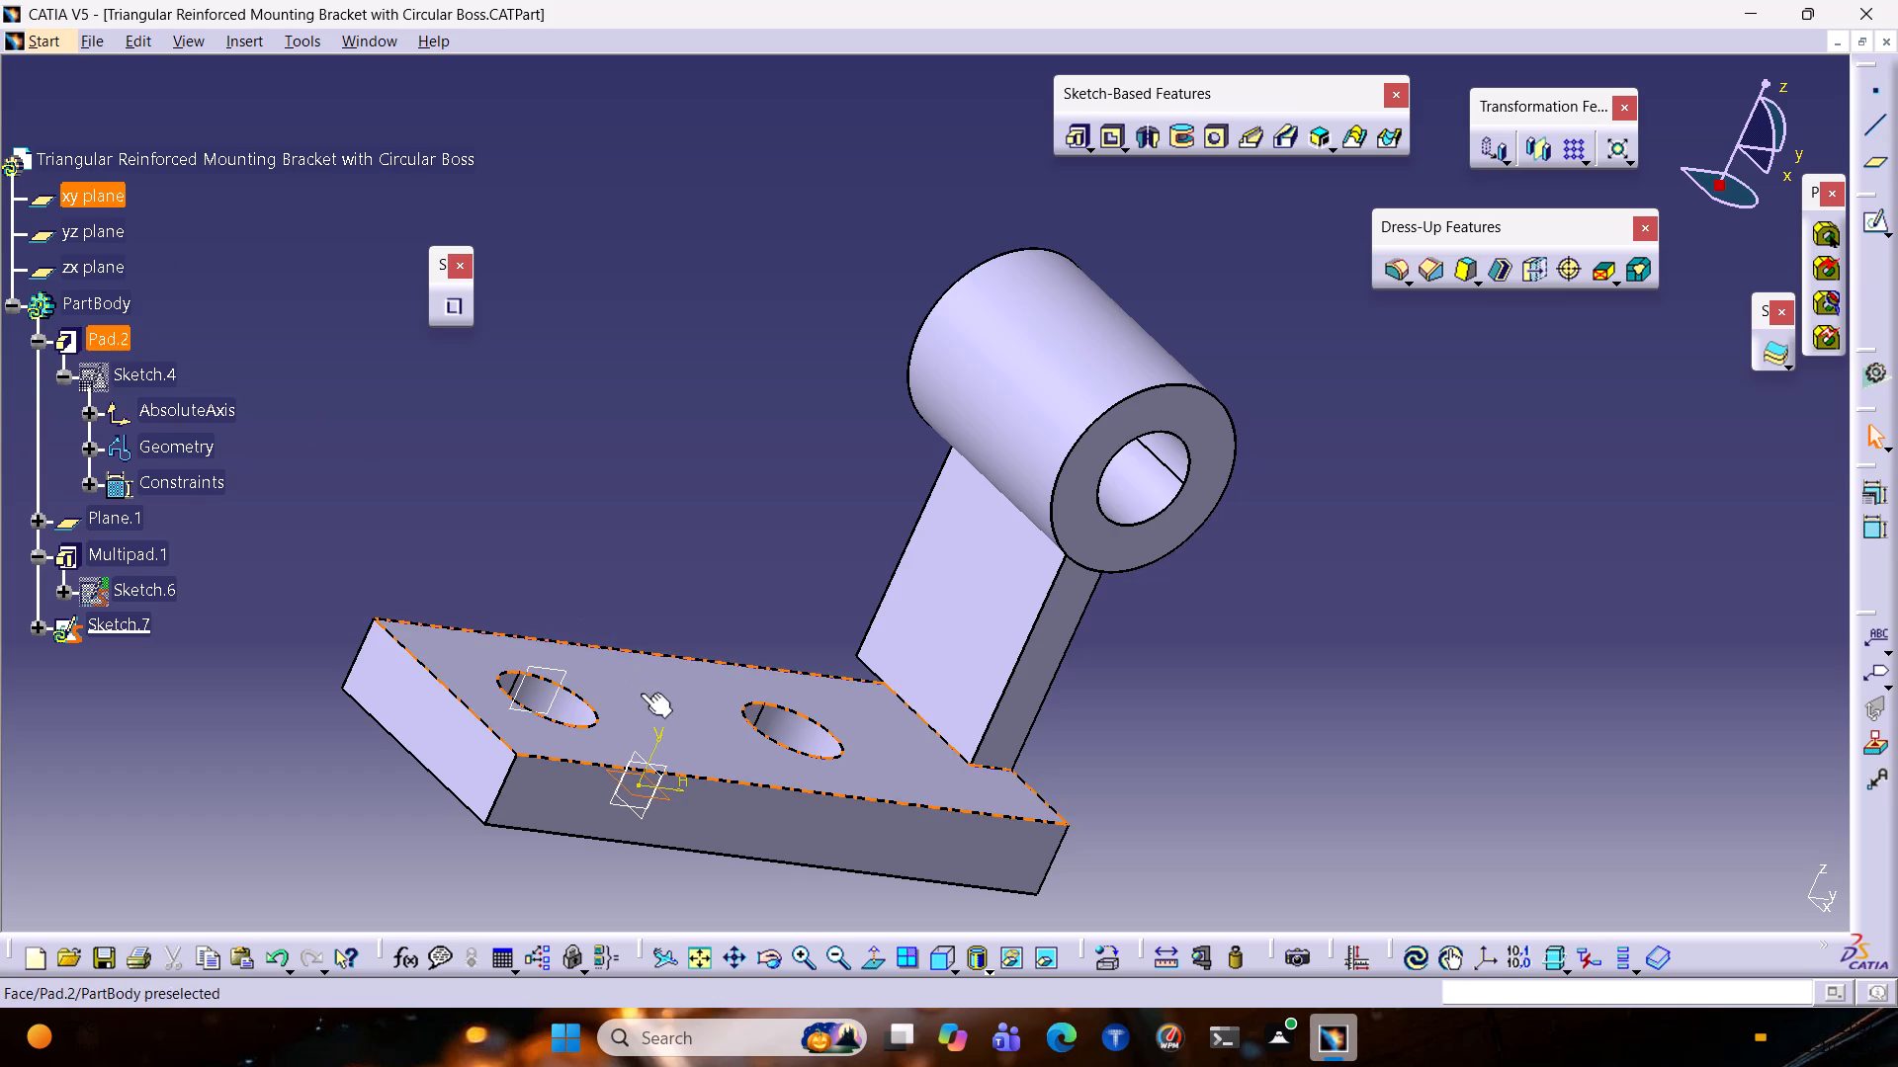
key(Escape)
click(639, 691)
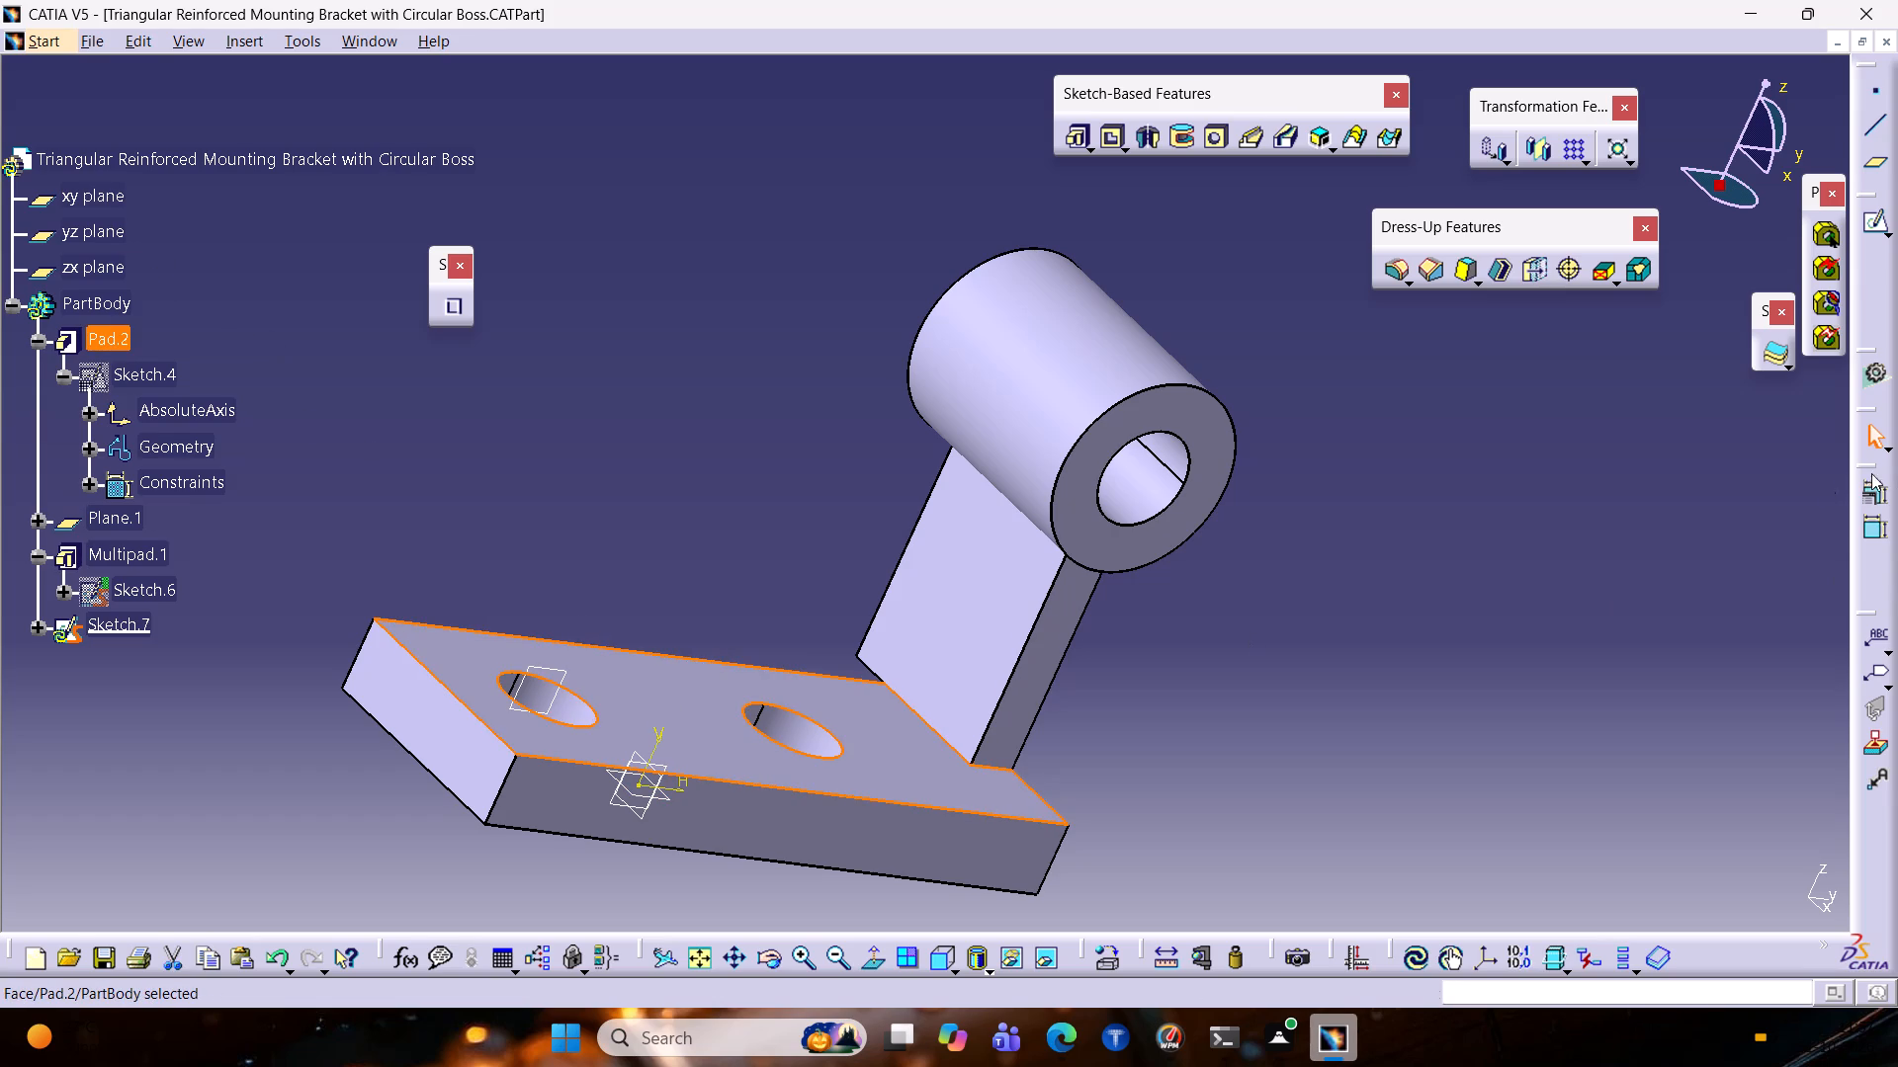
click(1868, 222)
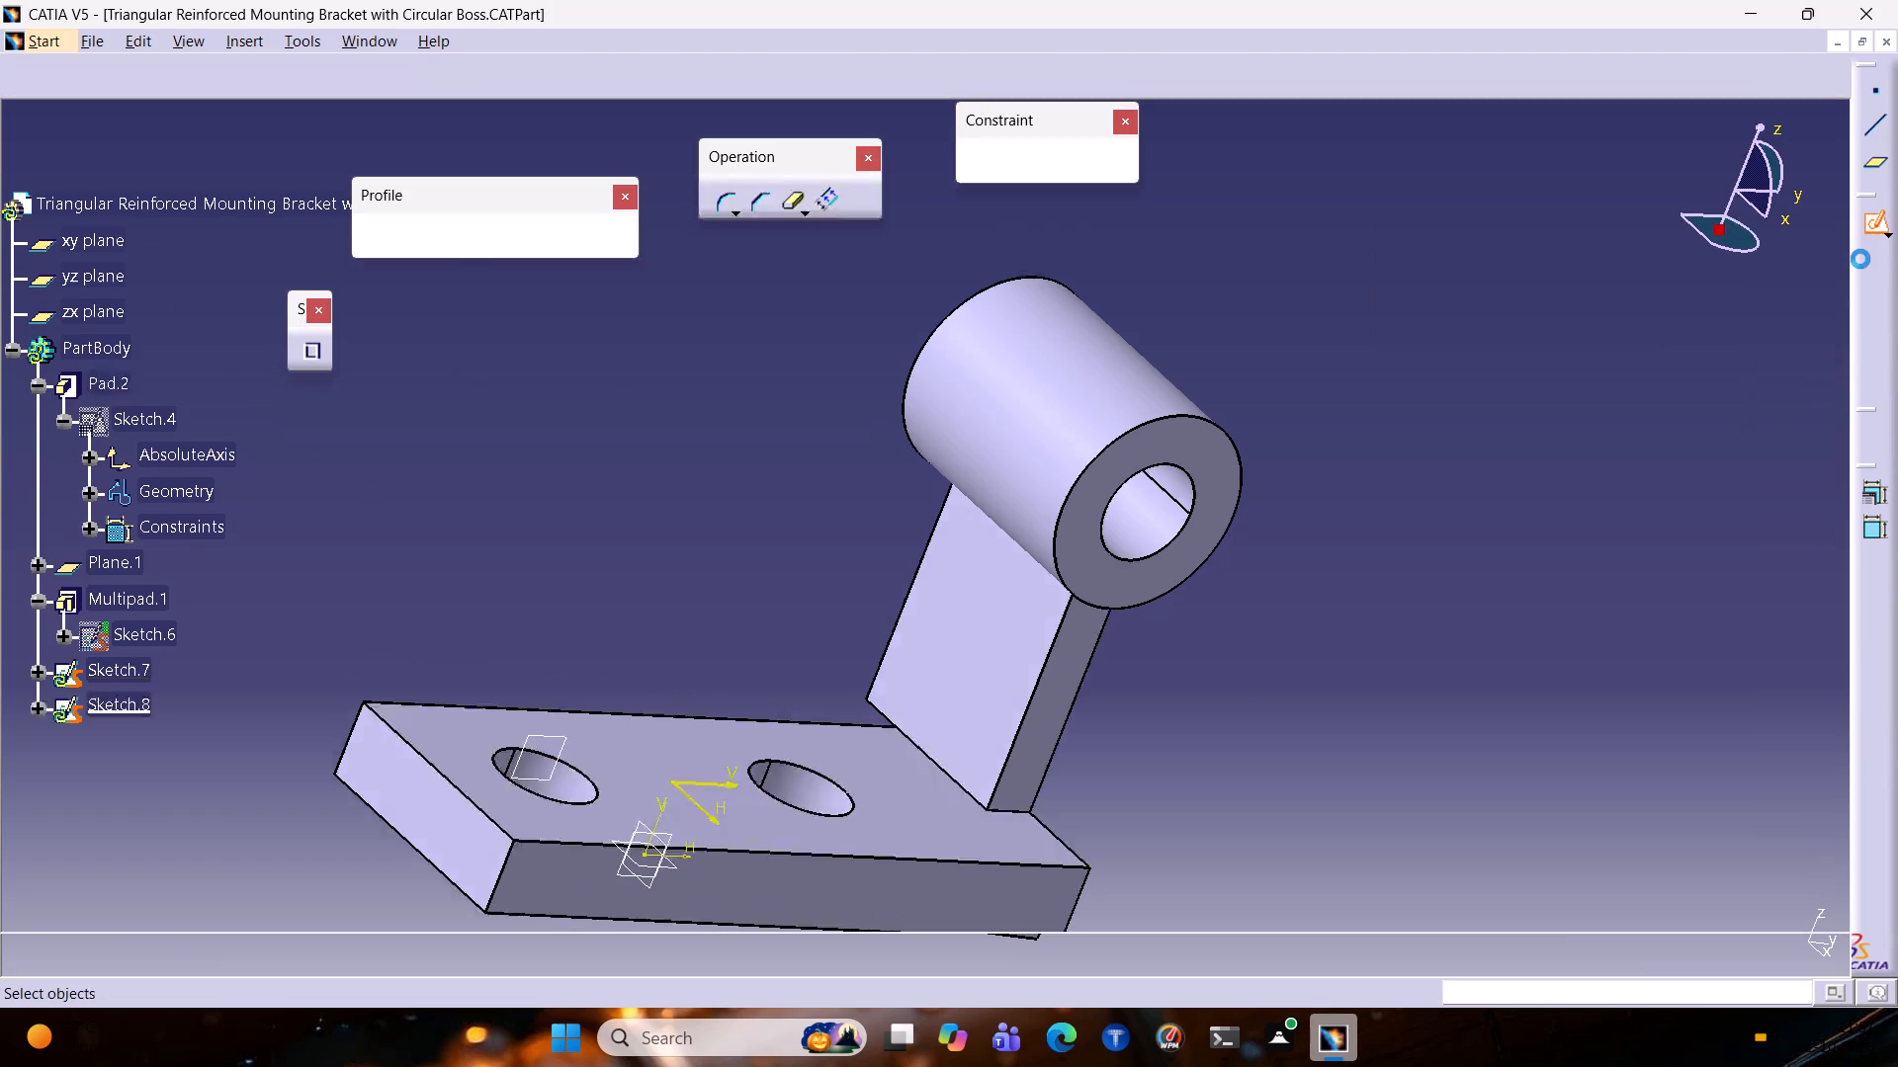
Examine the base plate, upright and boss from several angles and normal to the new sketch plane.
middle_drag(1373, 813, 1277, 404)
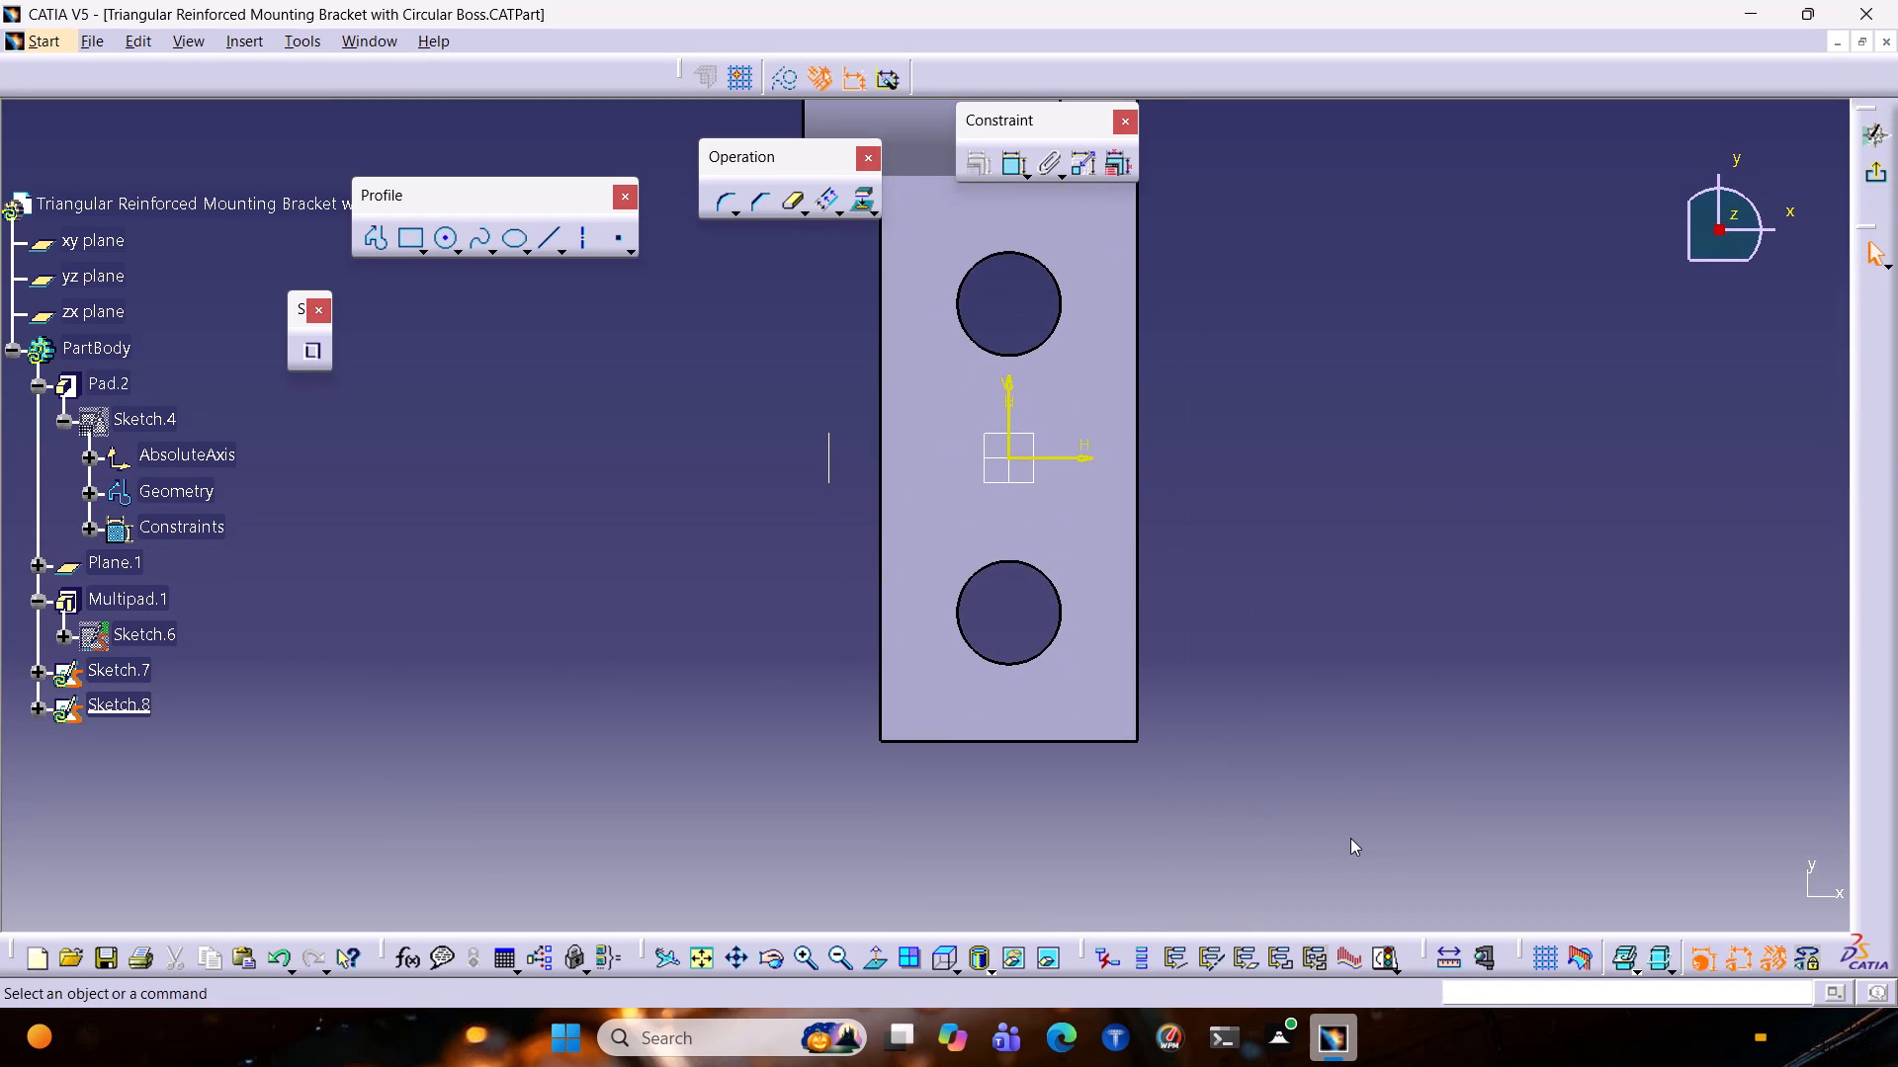
middle_drag(1320, 784, 890, 685)
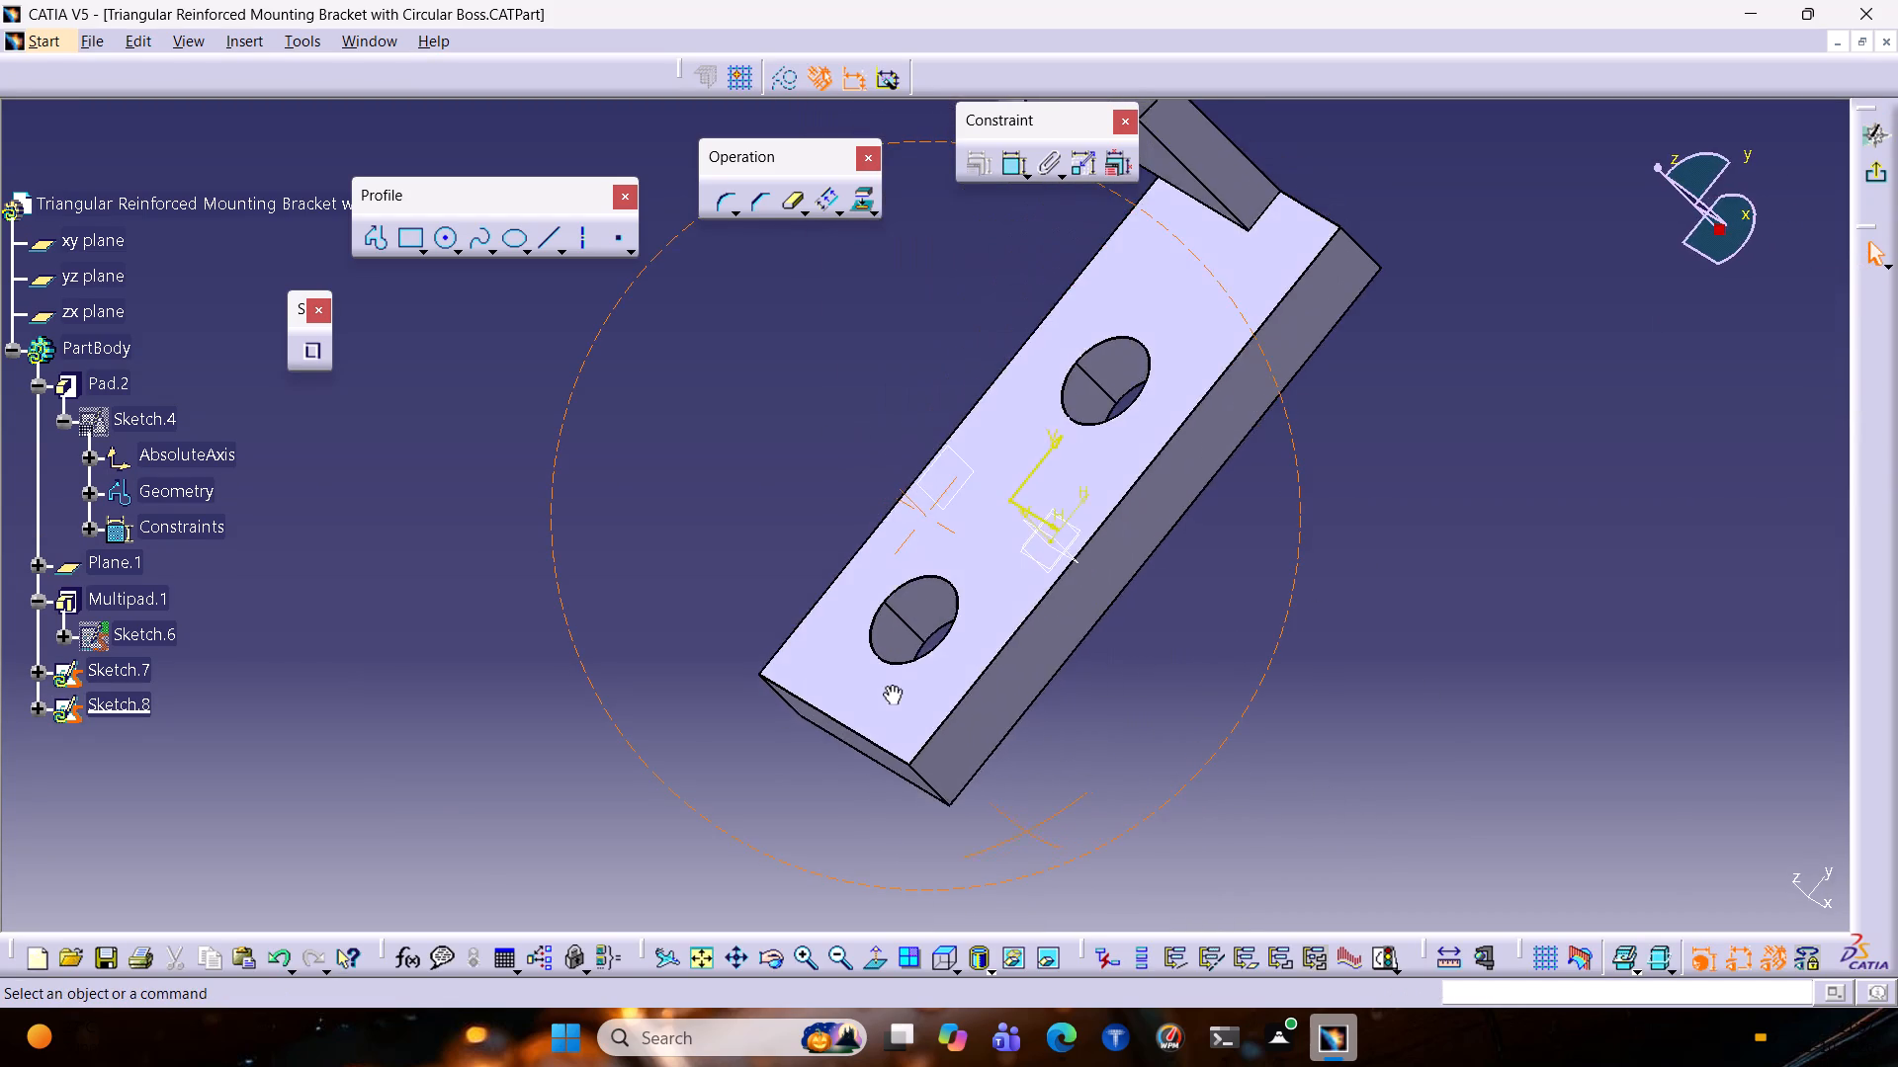
middle_drag(890, 685, 927, 756)
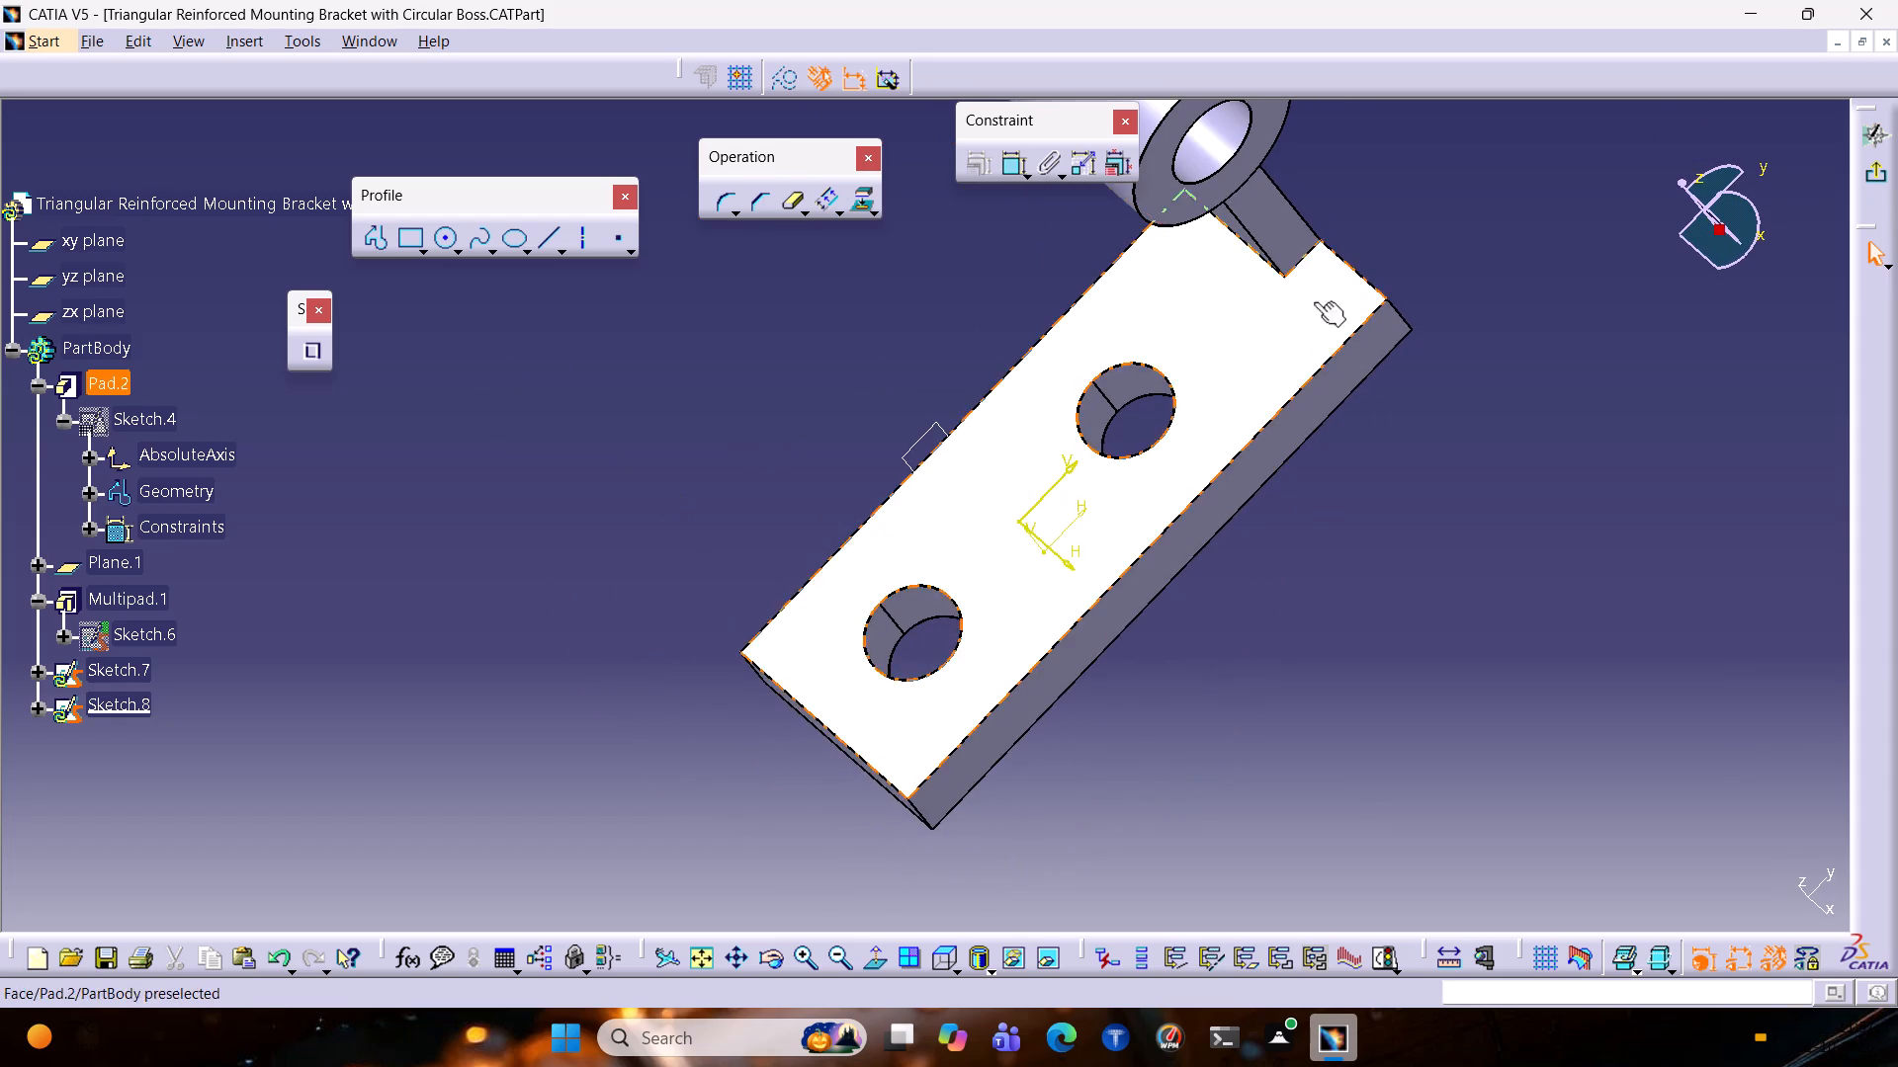
middle_drag(1399, 190, 1629, 728)
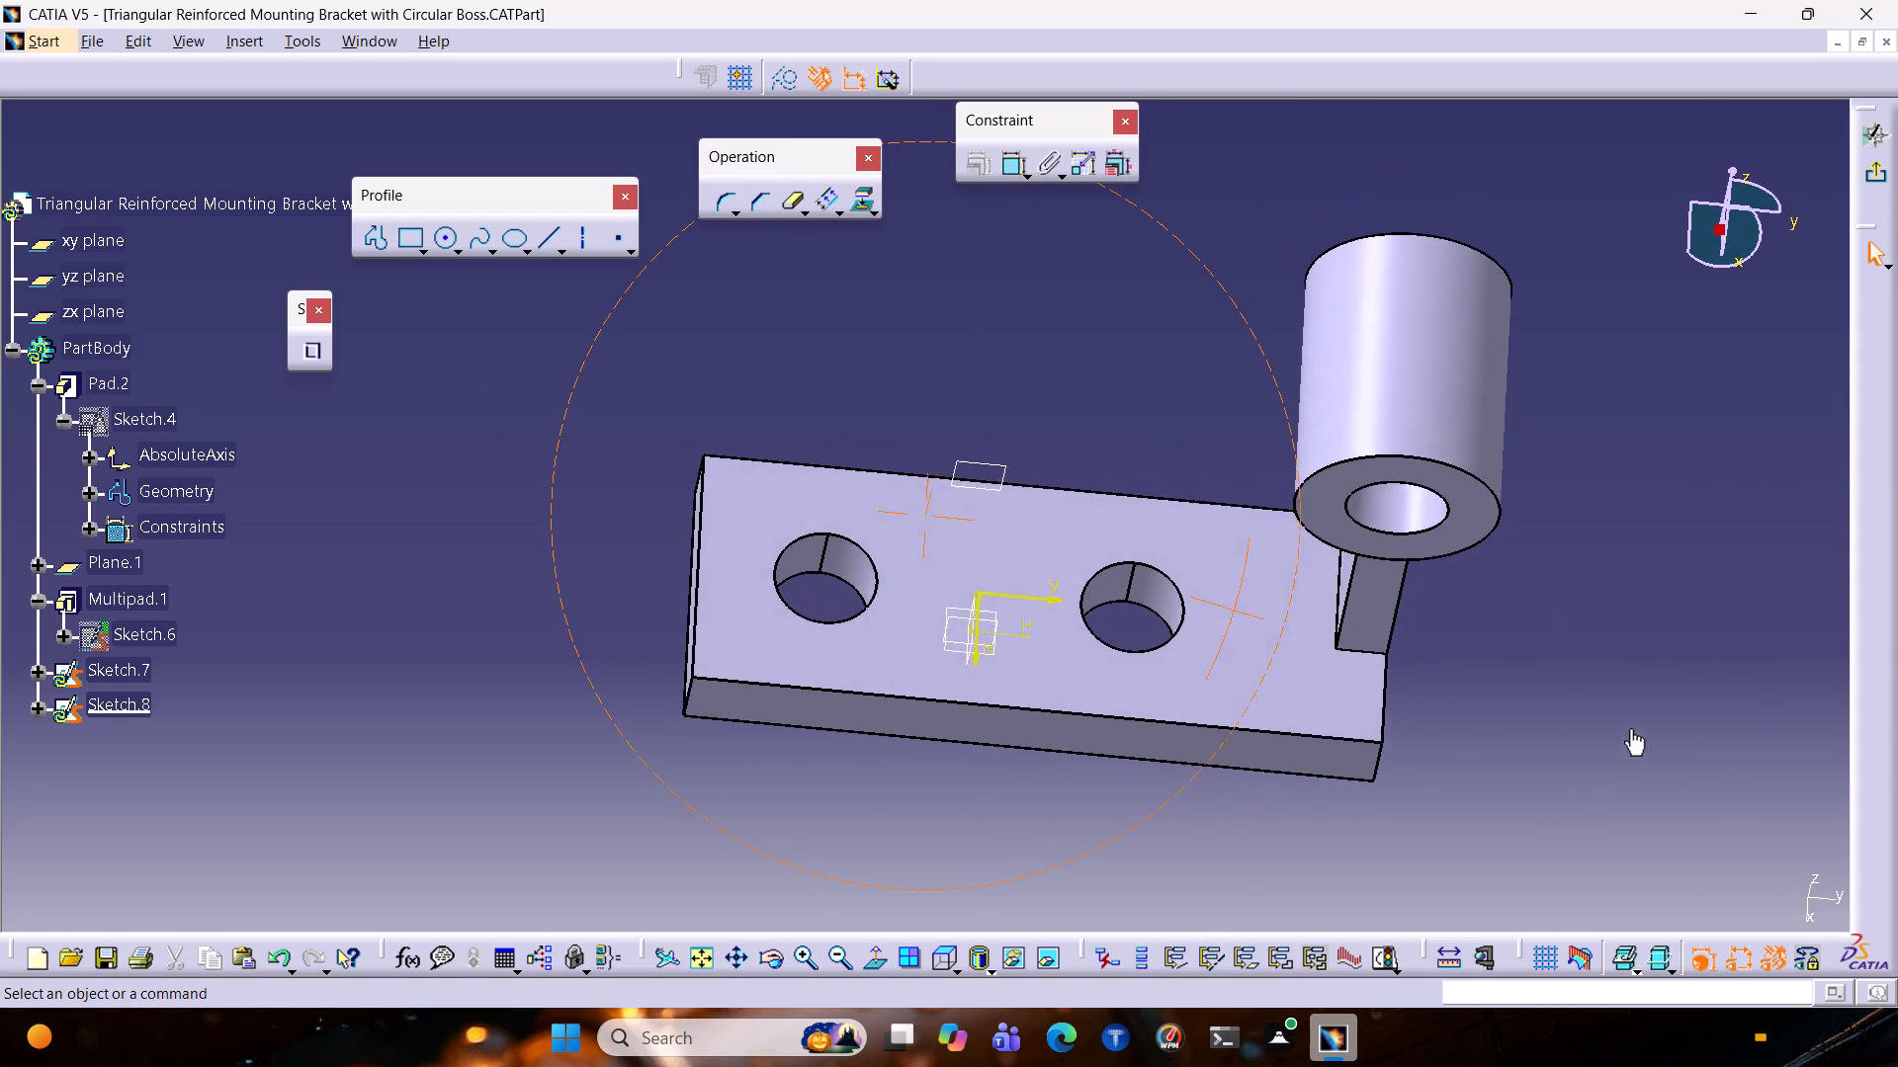
middle_drag(1629, 728, 1630, 726)
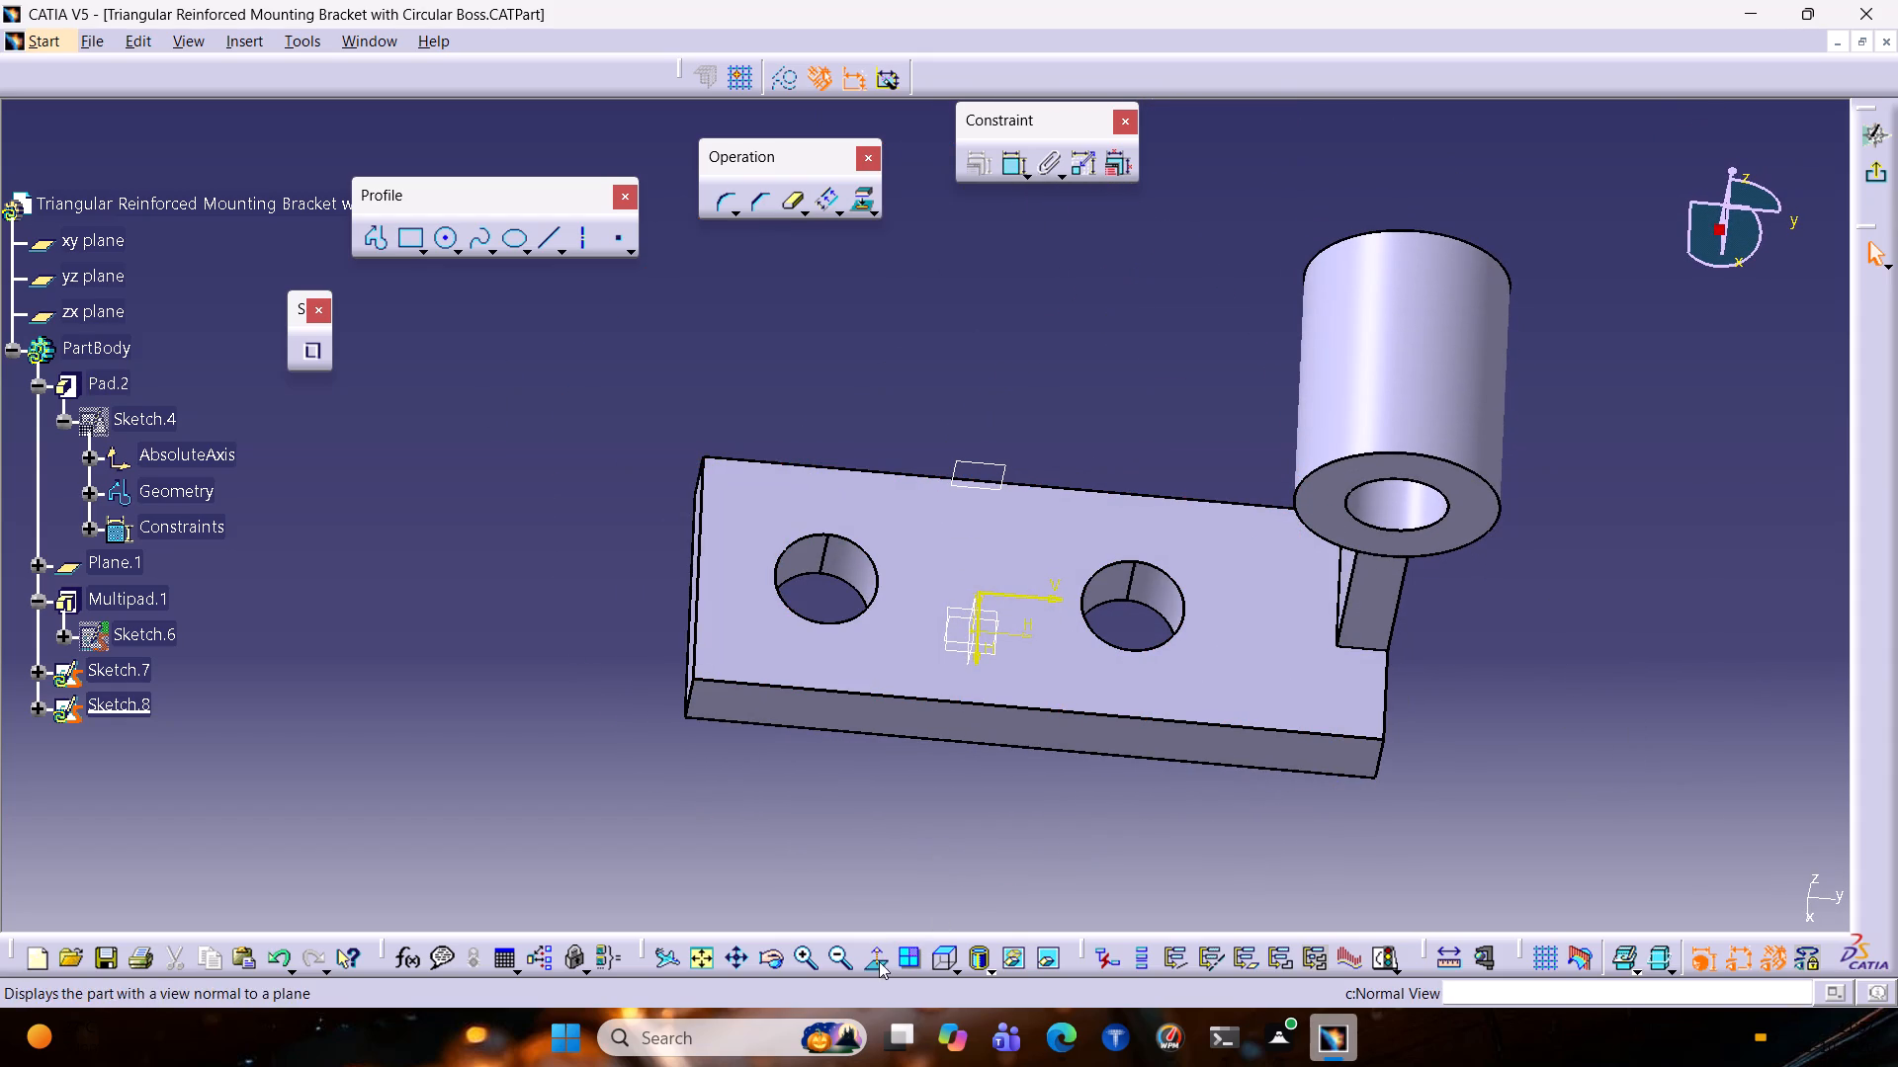
click(876, 962)
click(876, 955)
click(876, 954)
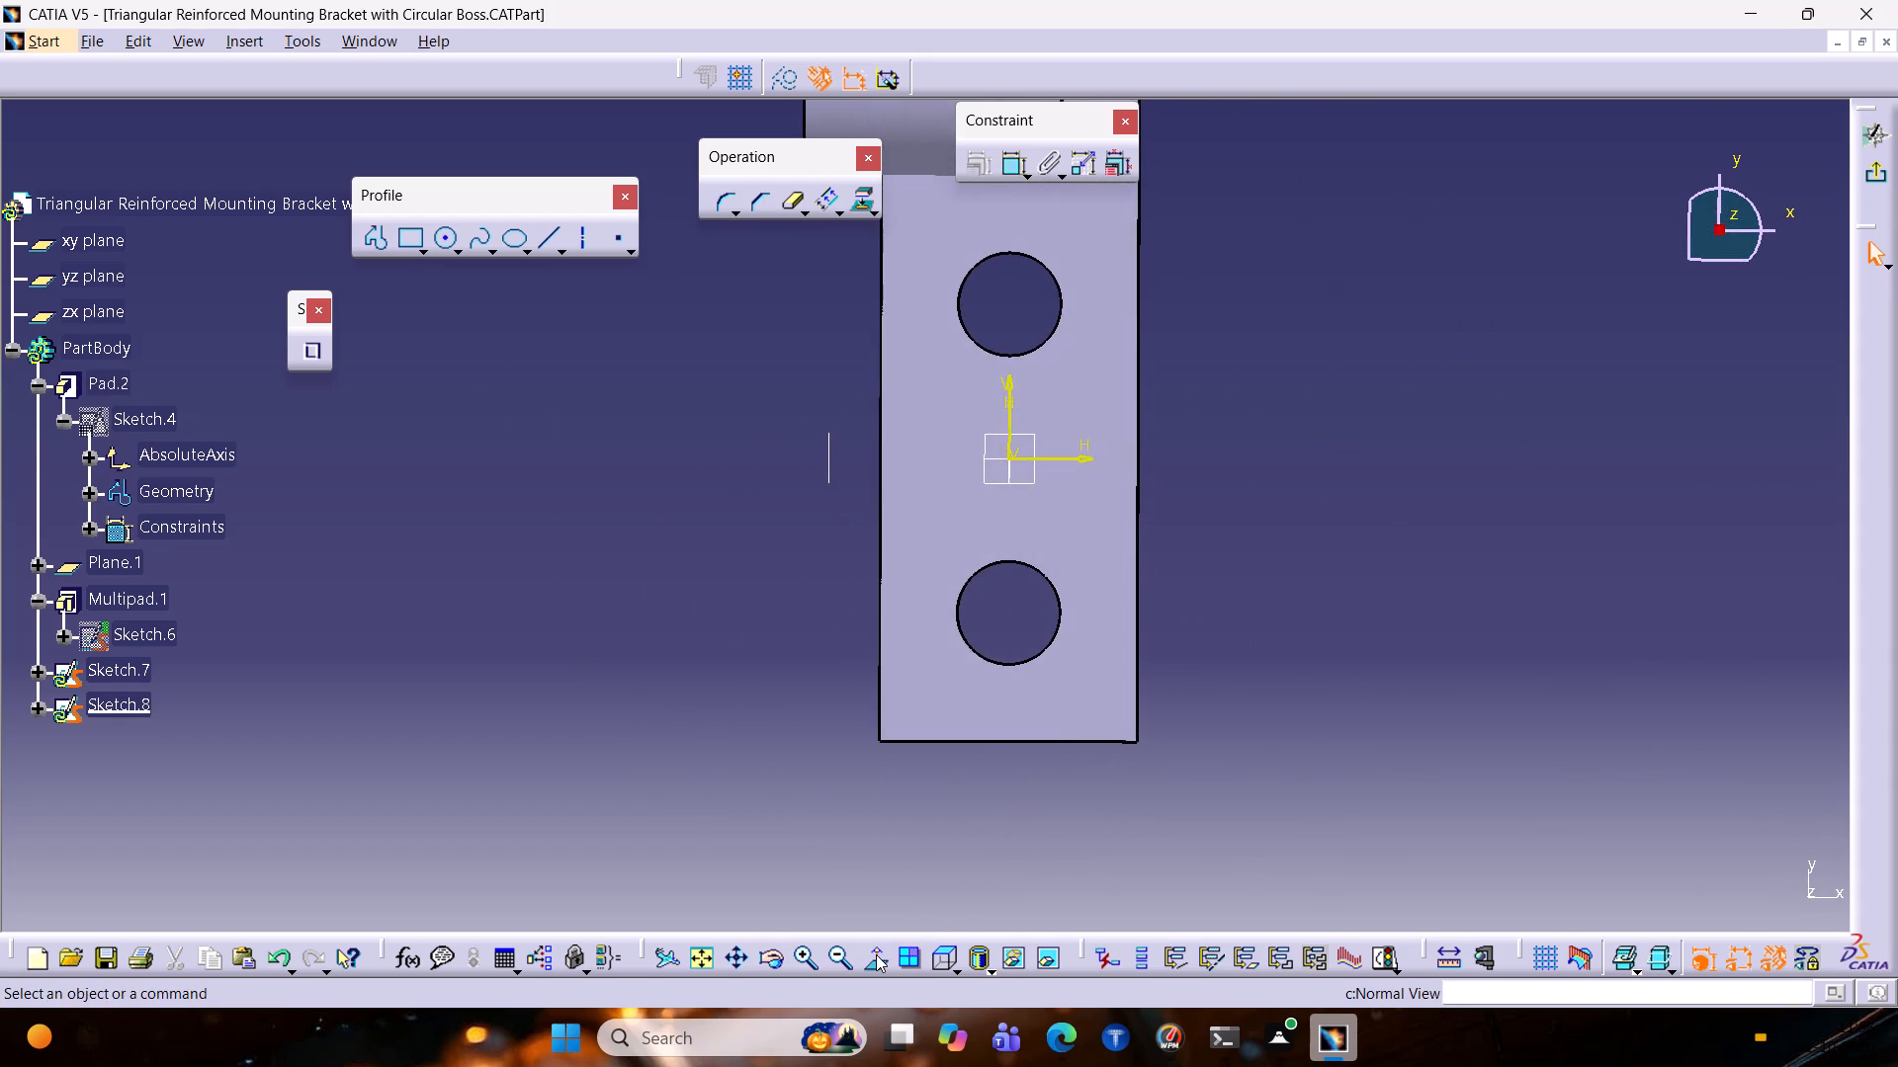
click(876, 954)
click(876, 950)
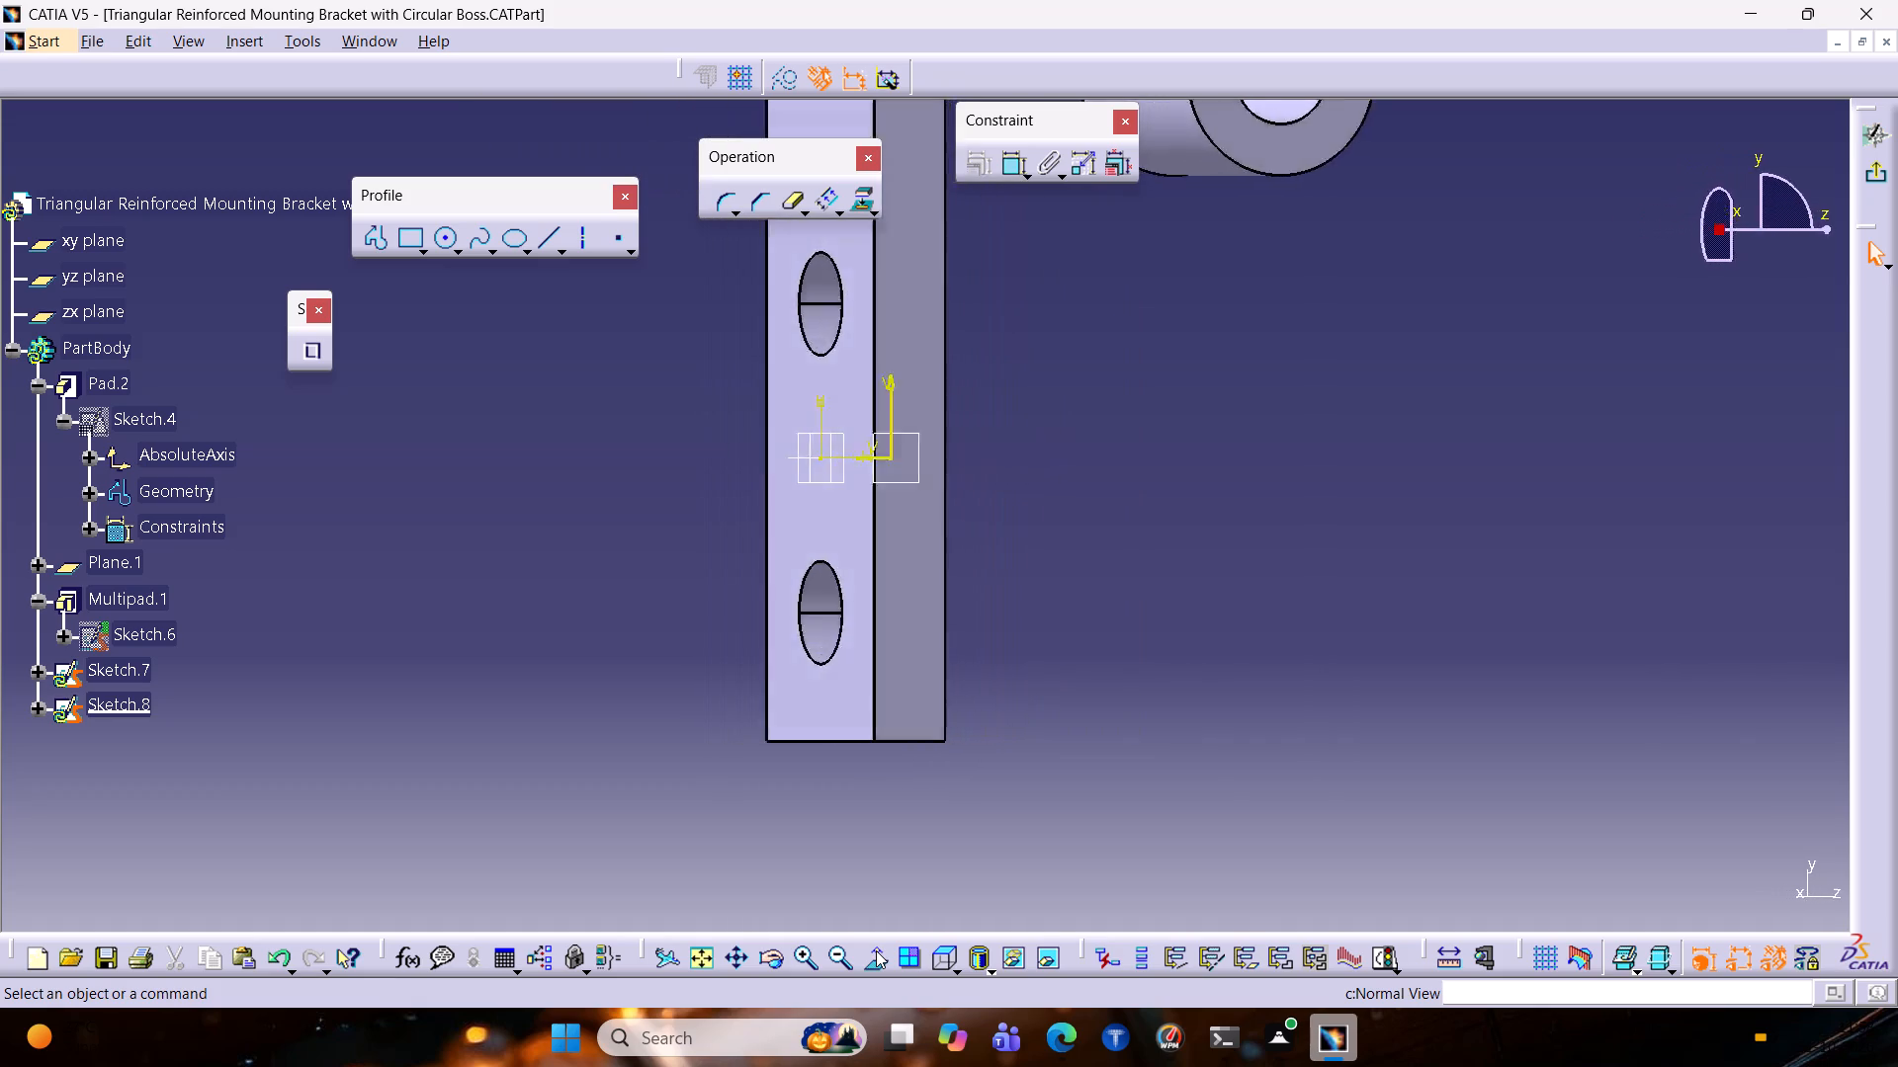
ctrl+middle_drag(1331, 293, 1255, 401)
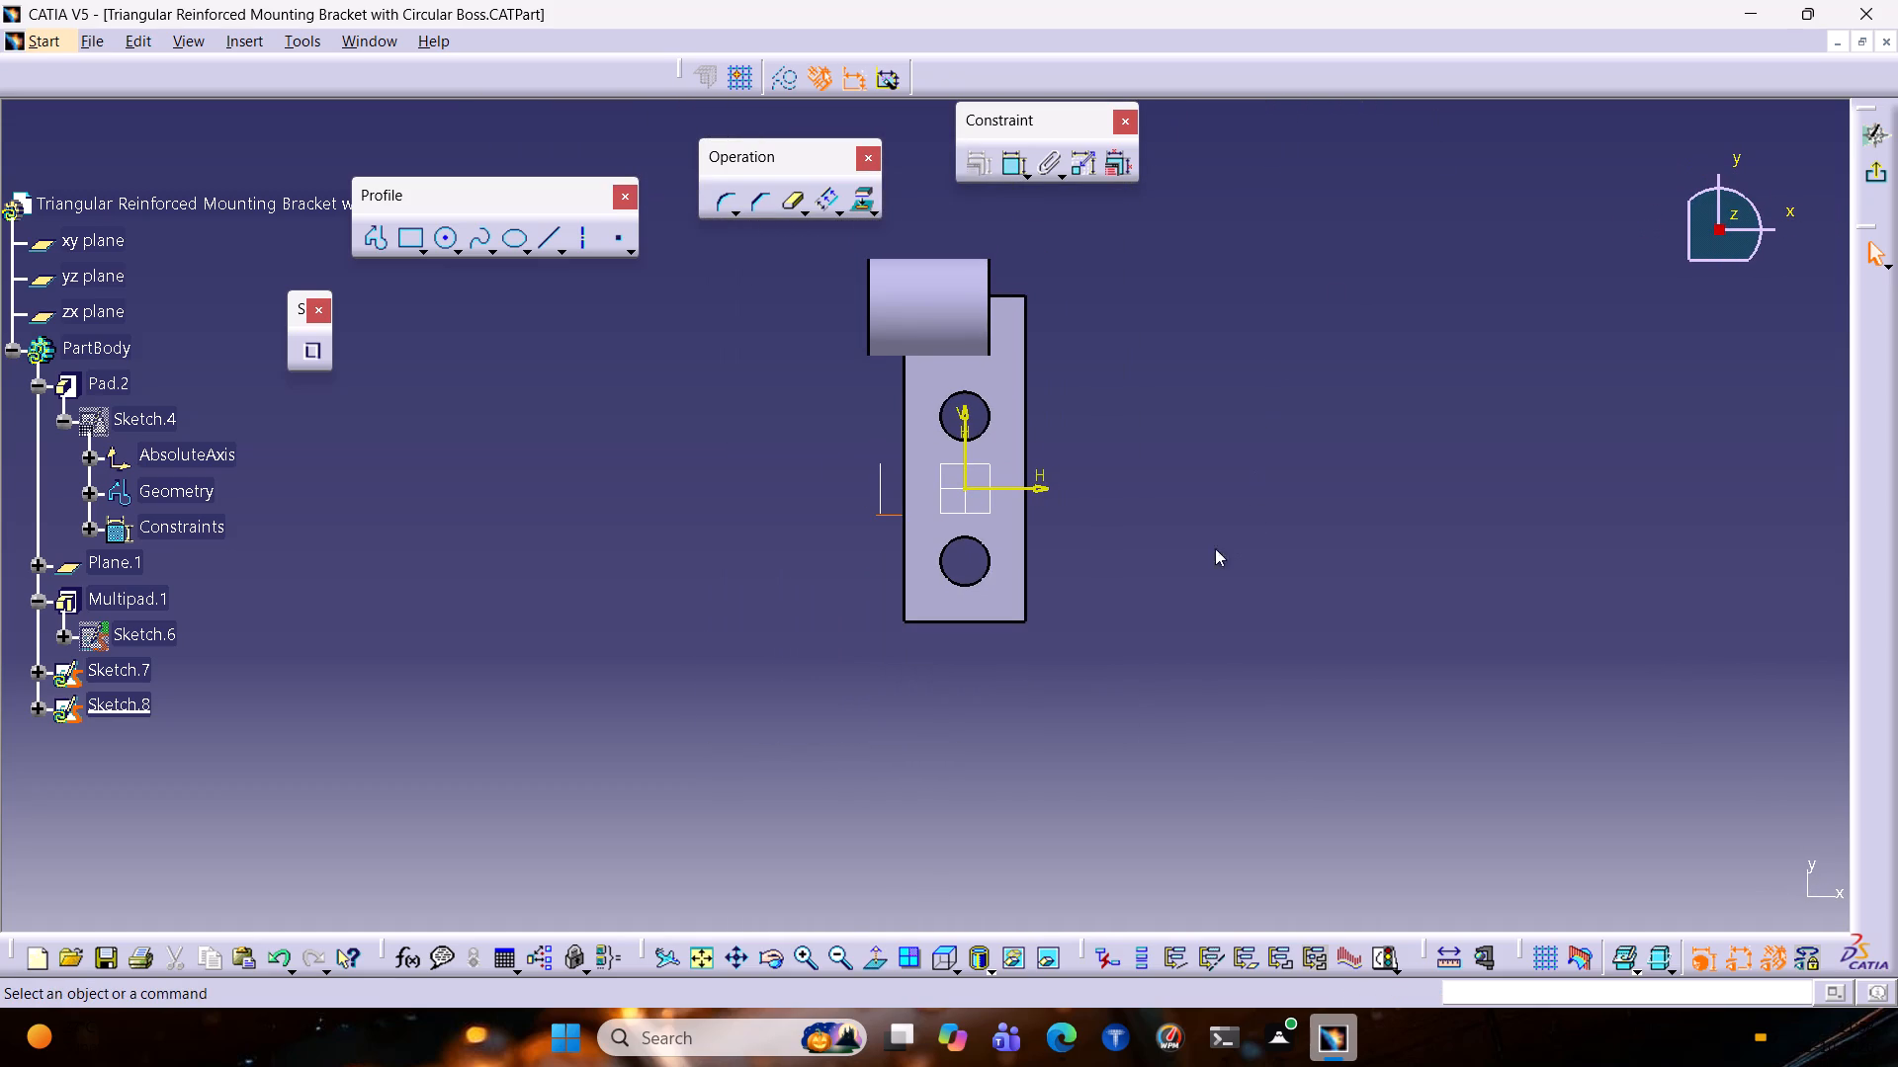
ctrl+middle_drag(1115, 616, 1165, 564)
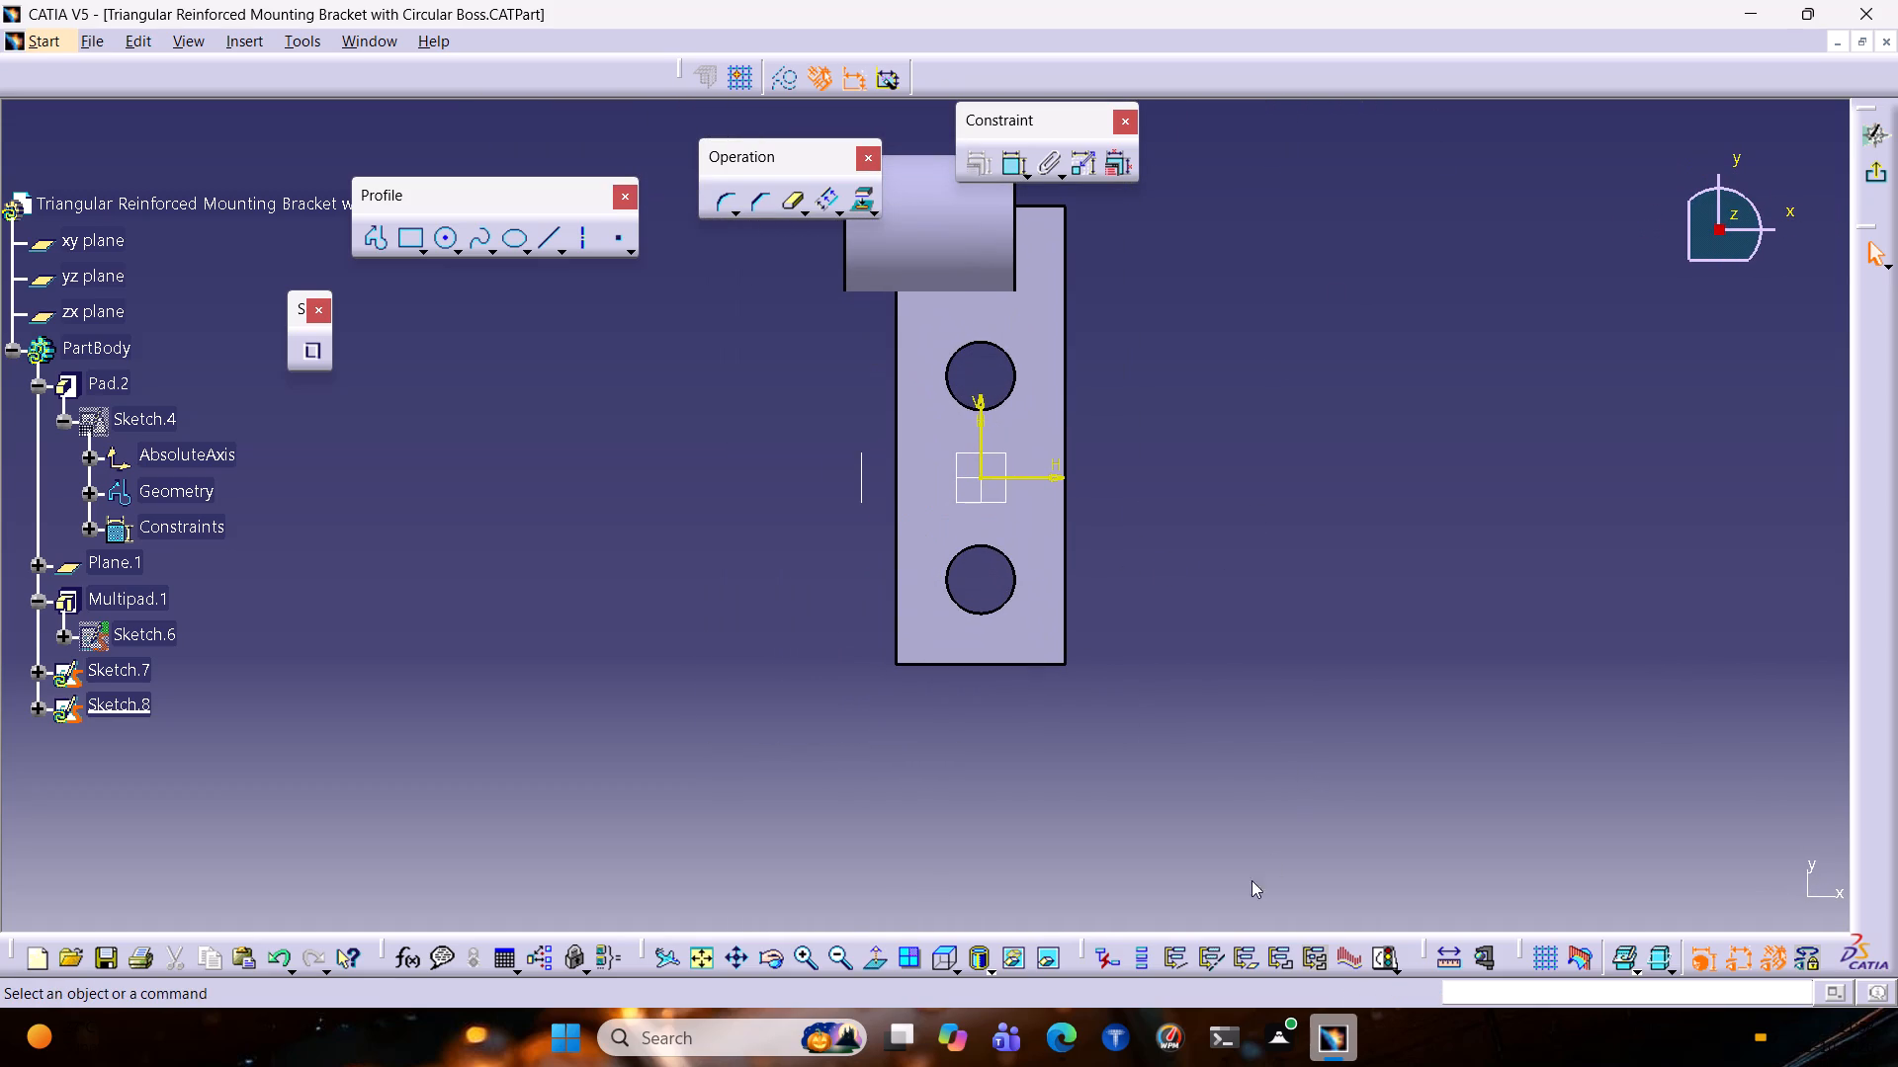
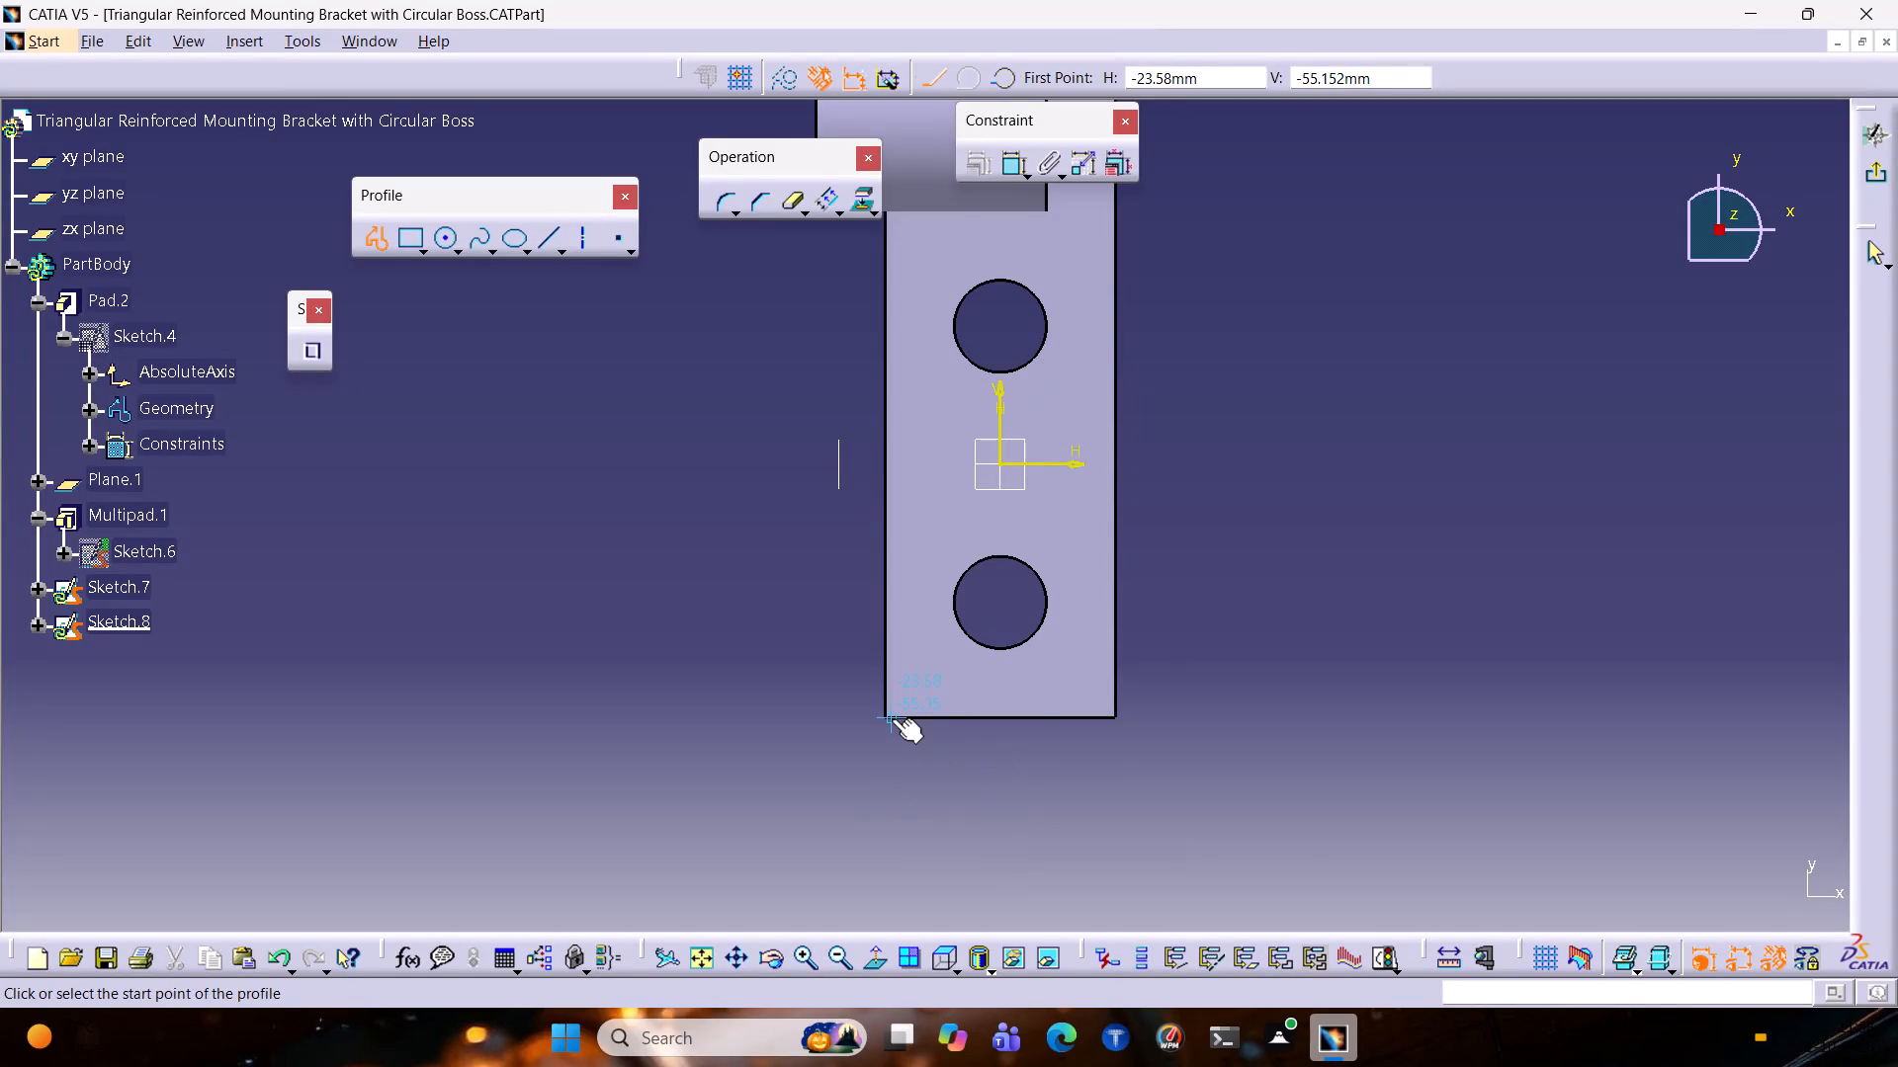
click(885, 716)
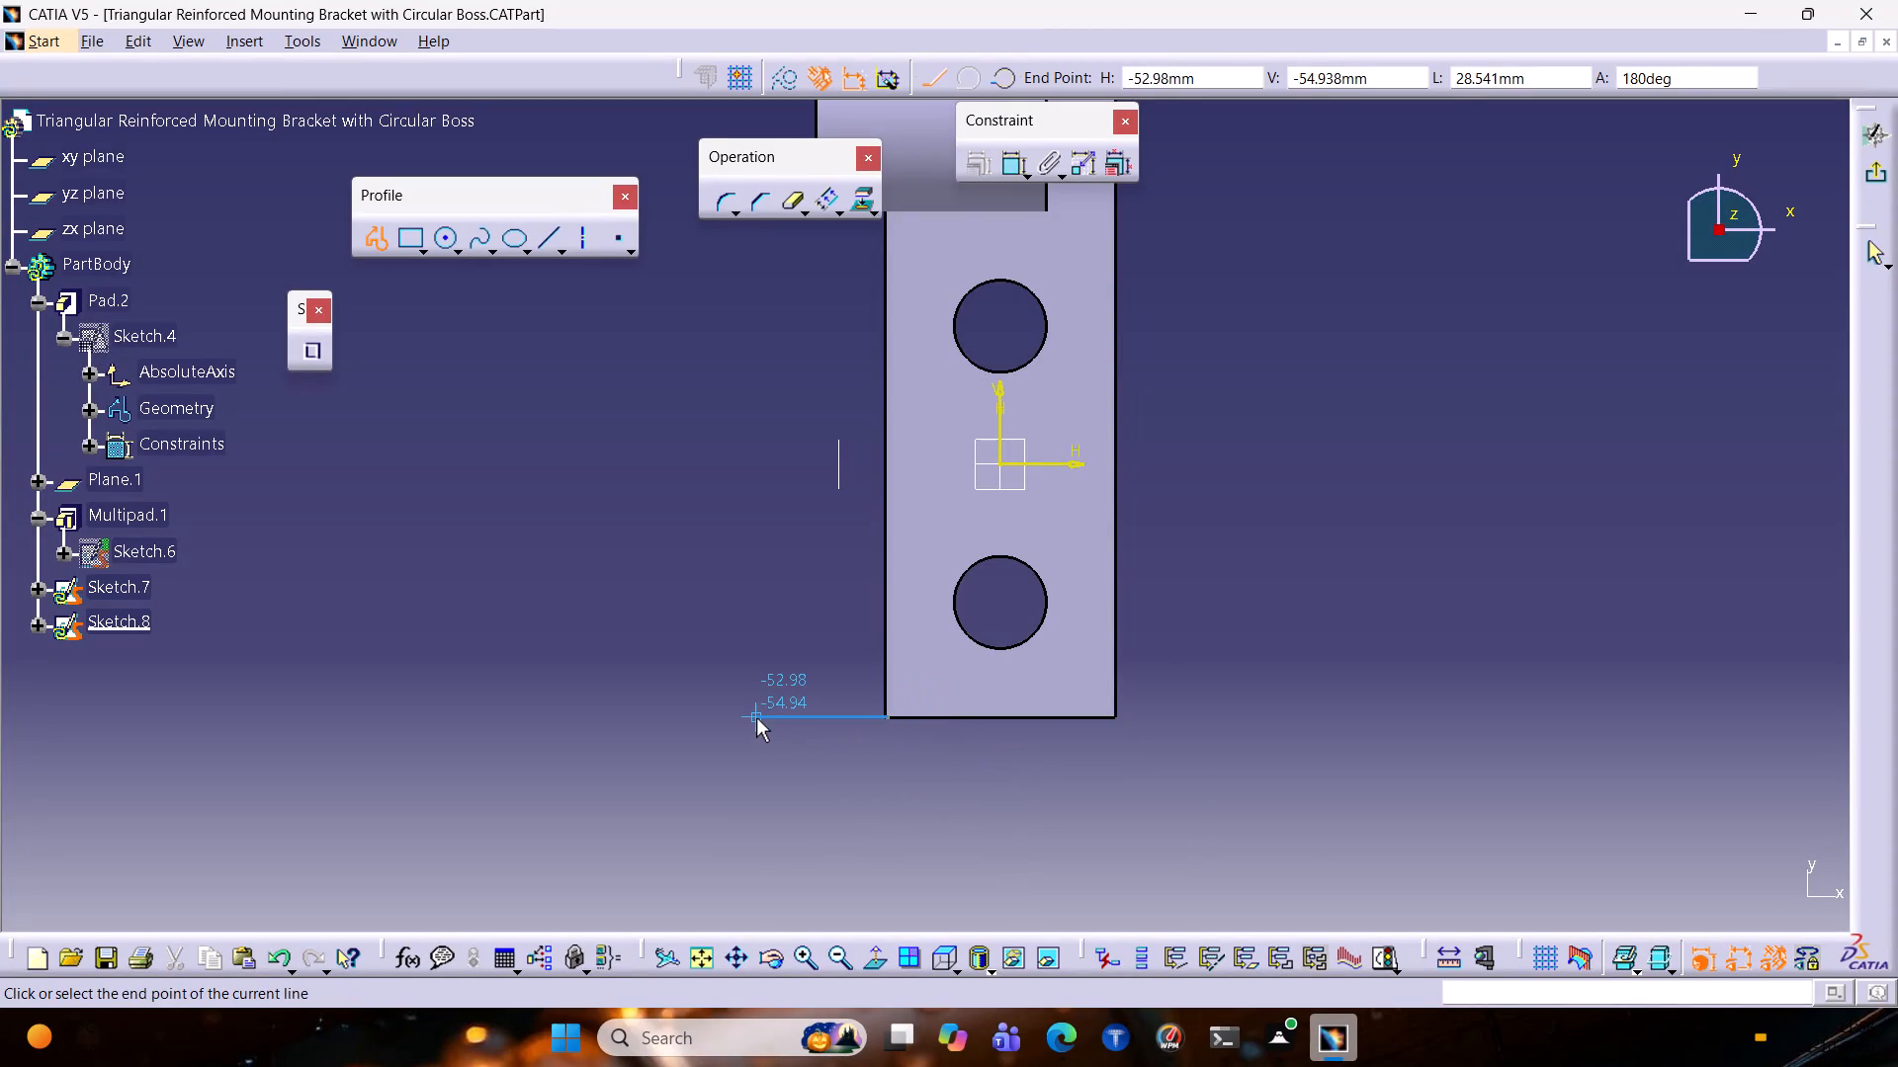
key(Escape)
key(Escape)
Project the base plate's long edge on the side where the boss overhangs into the sketch.
click(884, 543)
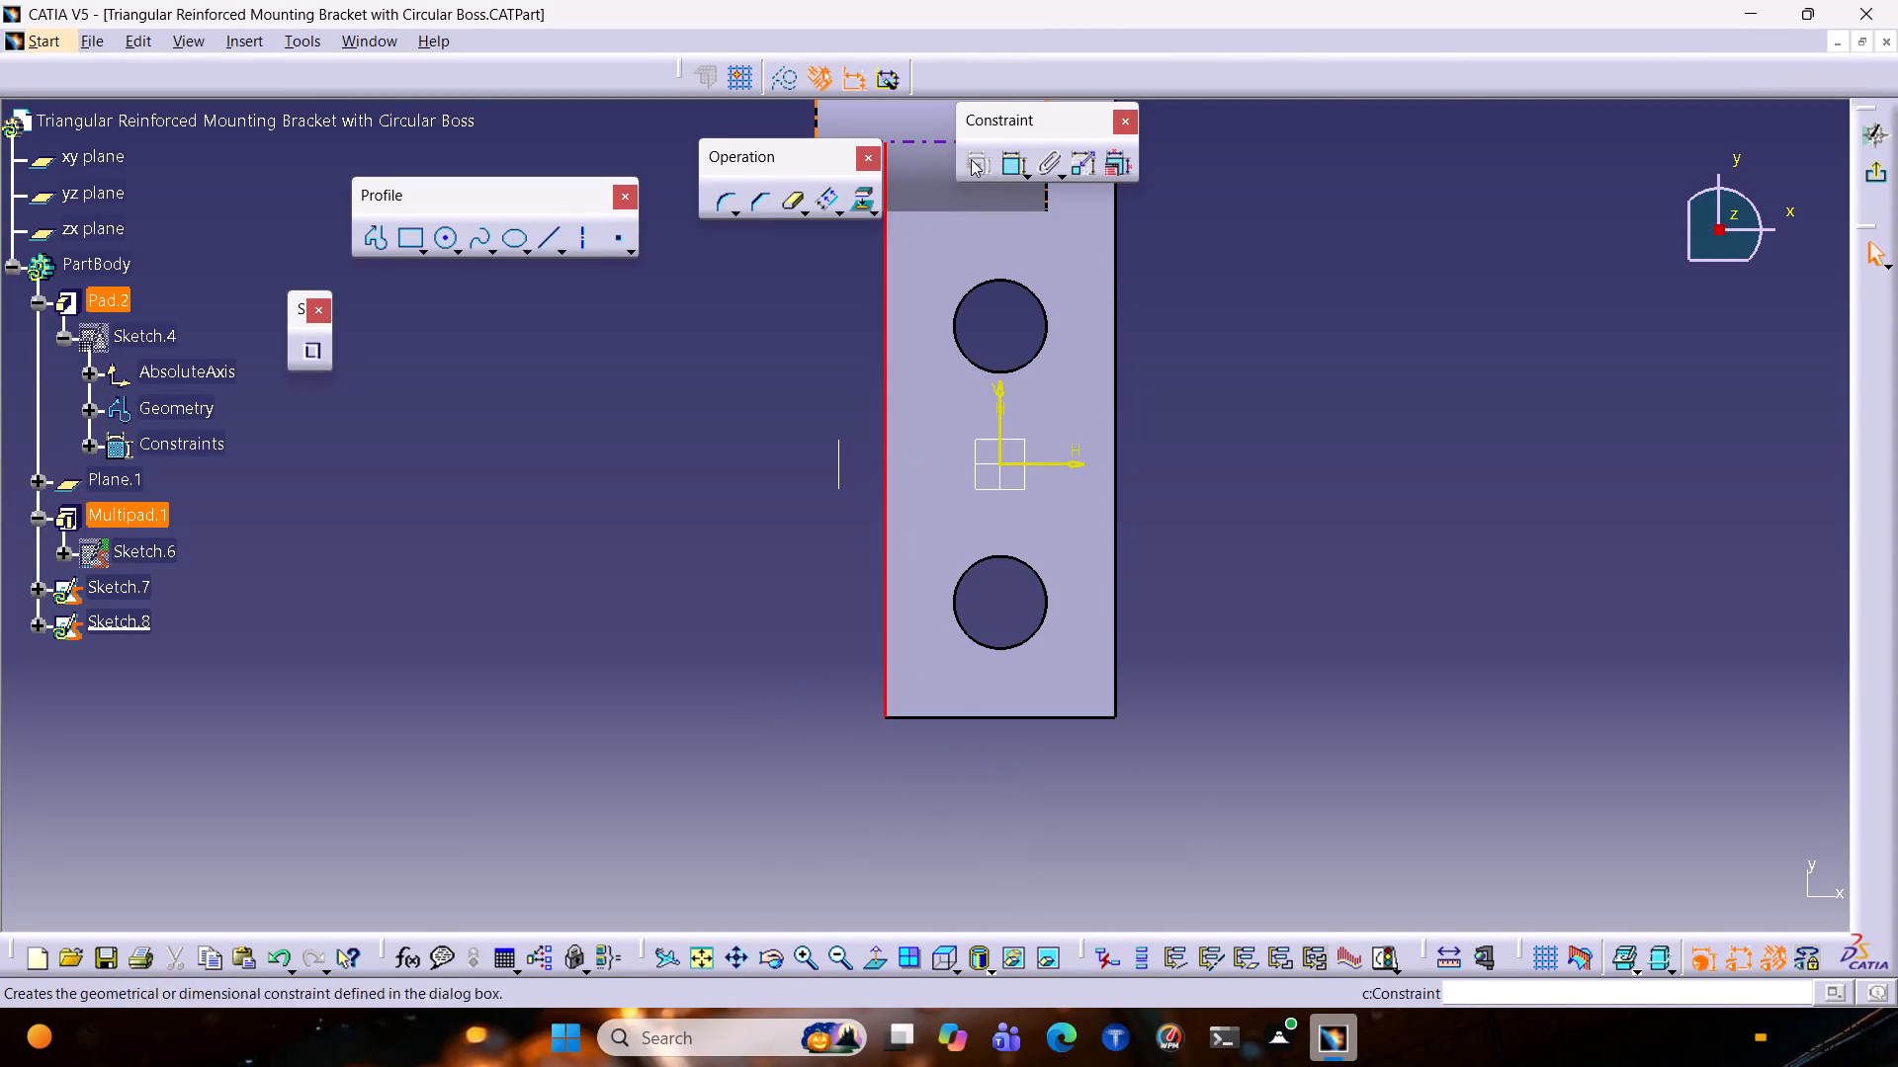
click(850, 196)
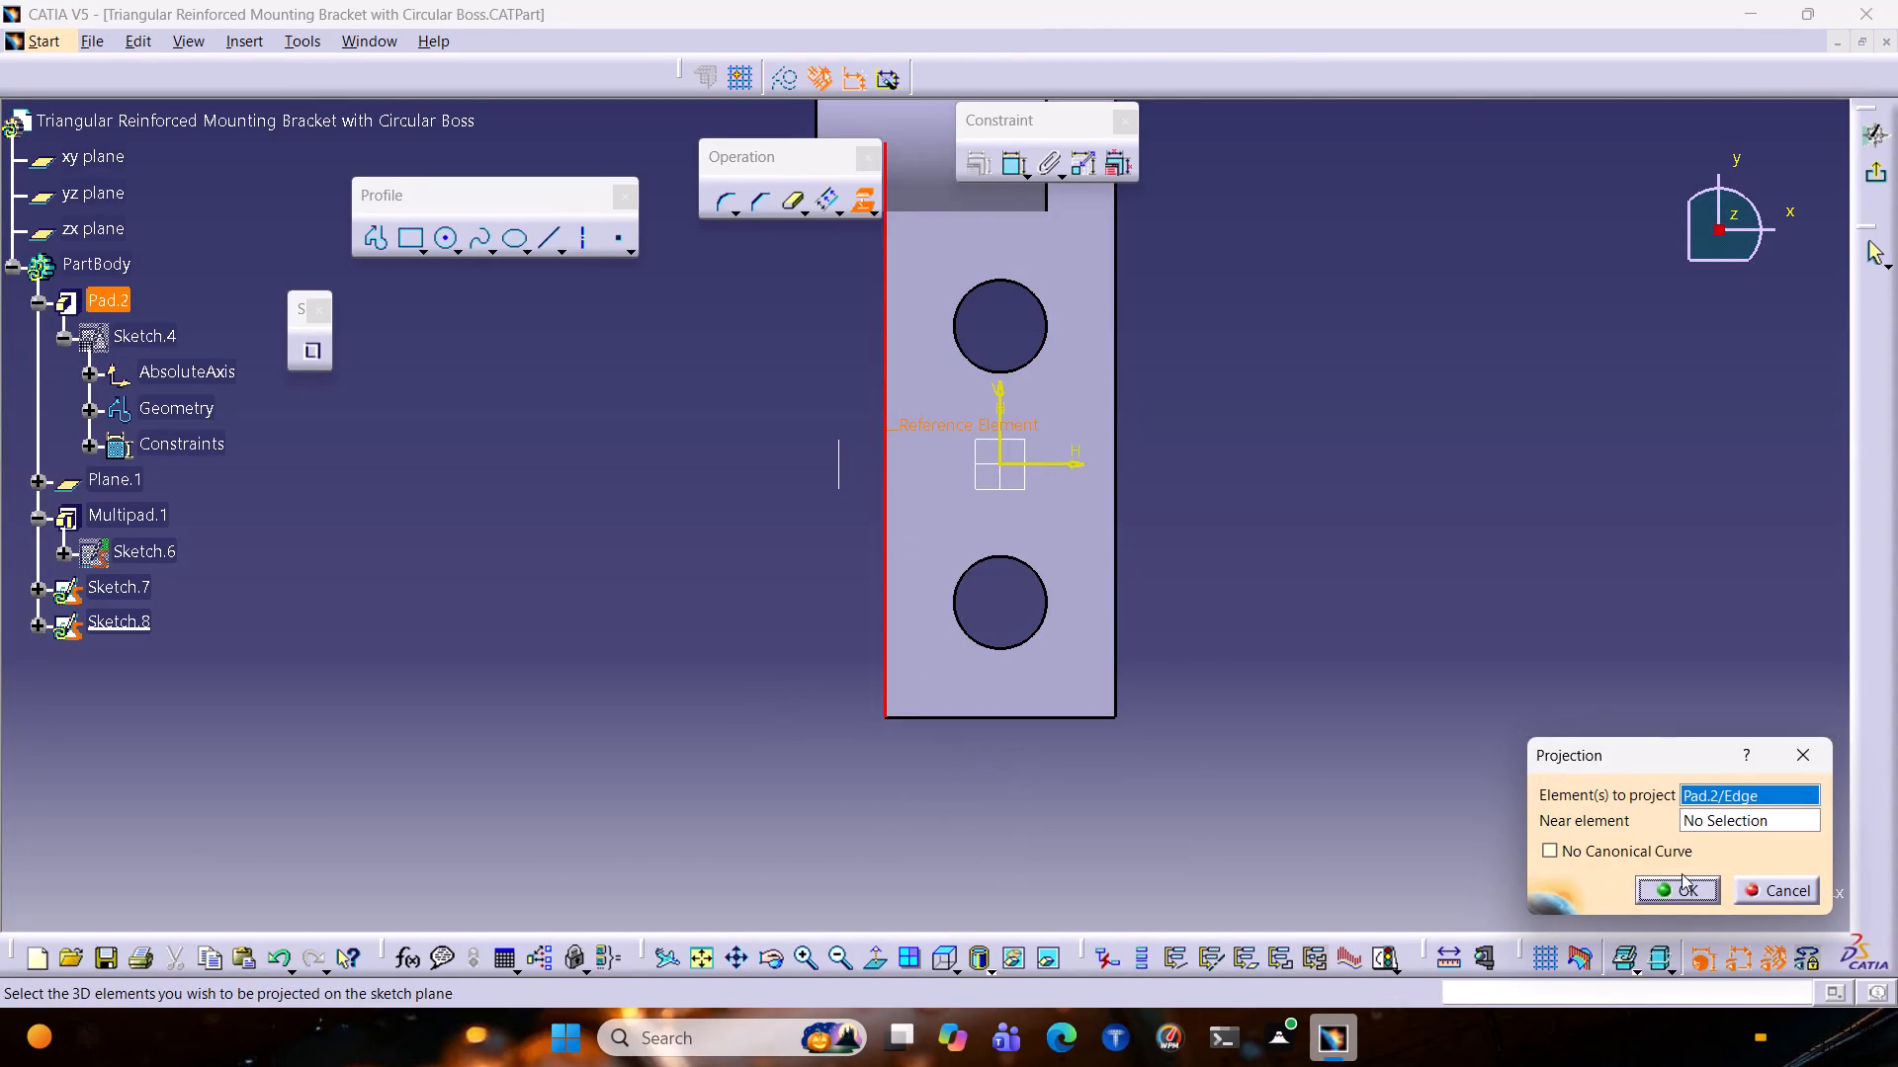
click(1673, 881)
Draw a profile from the projected edge's lower end: 10 mm horizontally outward, about 126 mm vertically, and horizontally back to the edge.
click(370, 232)
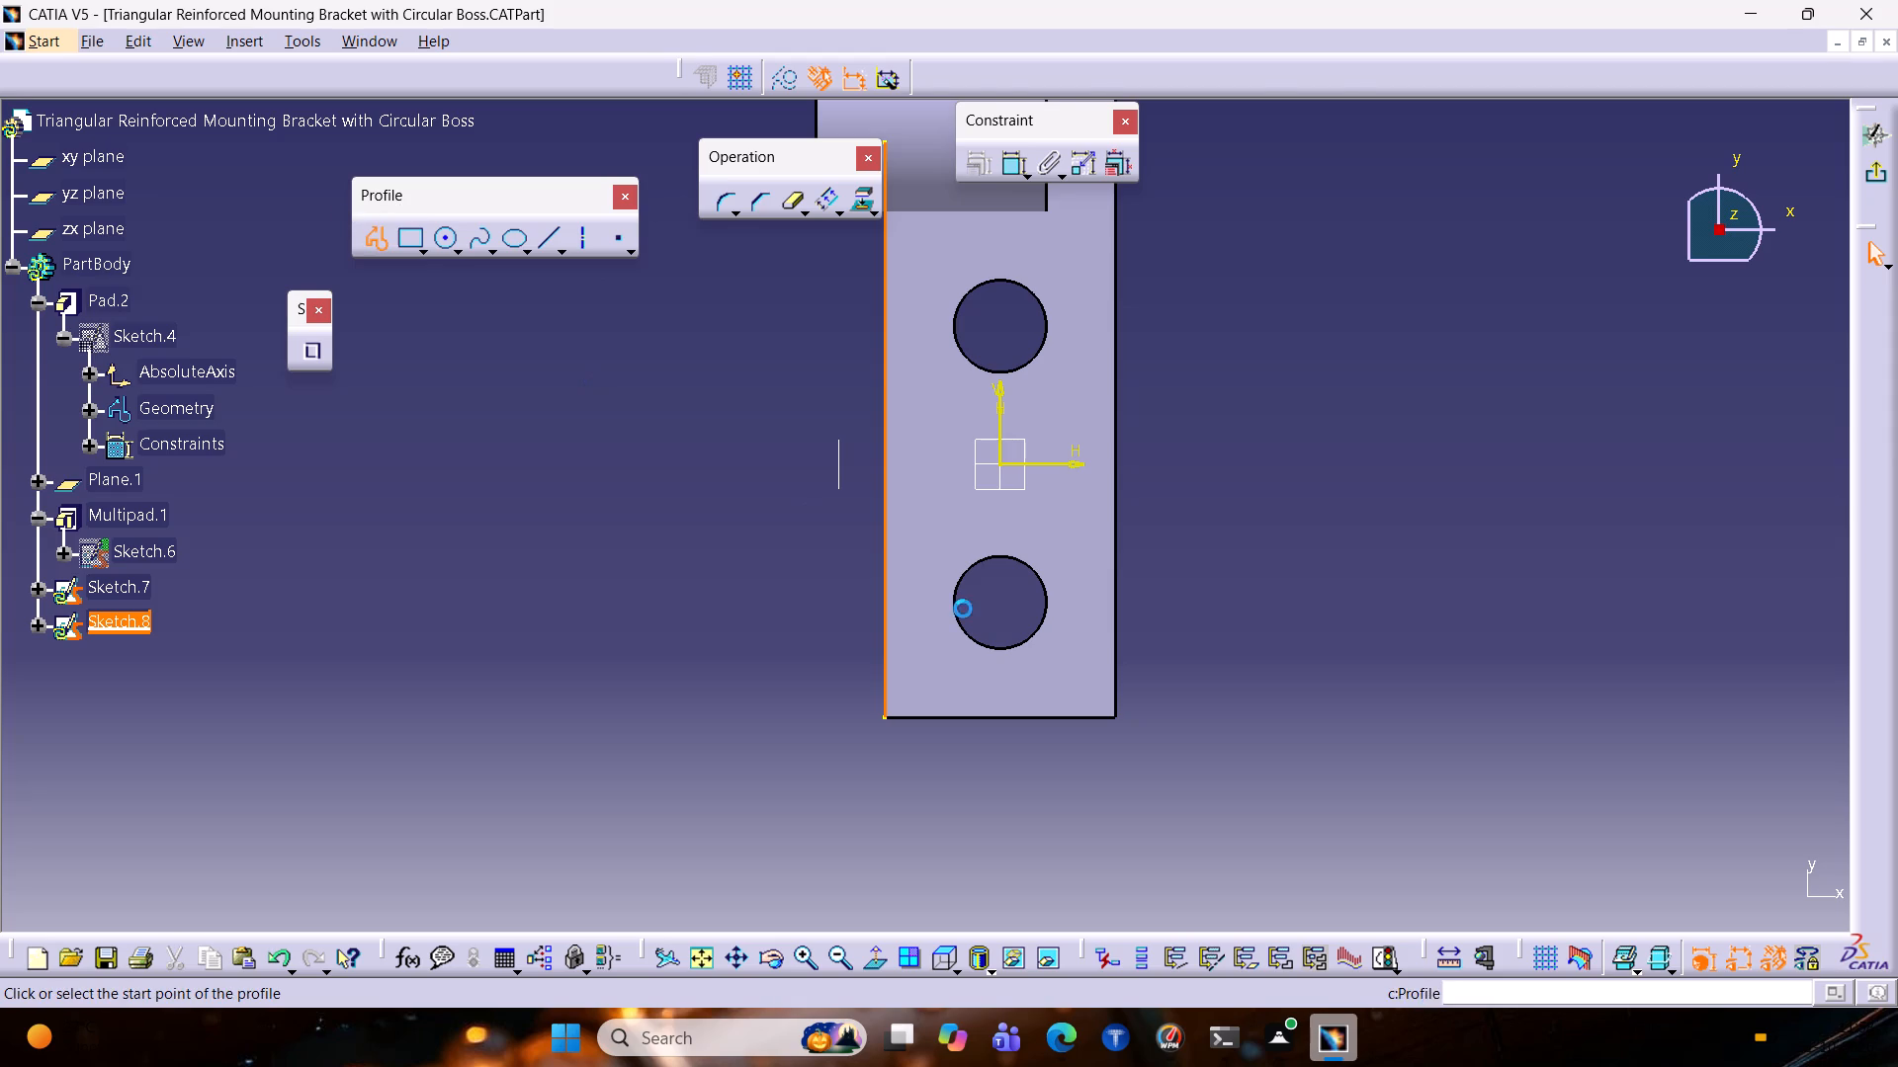
click(885, 717)
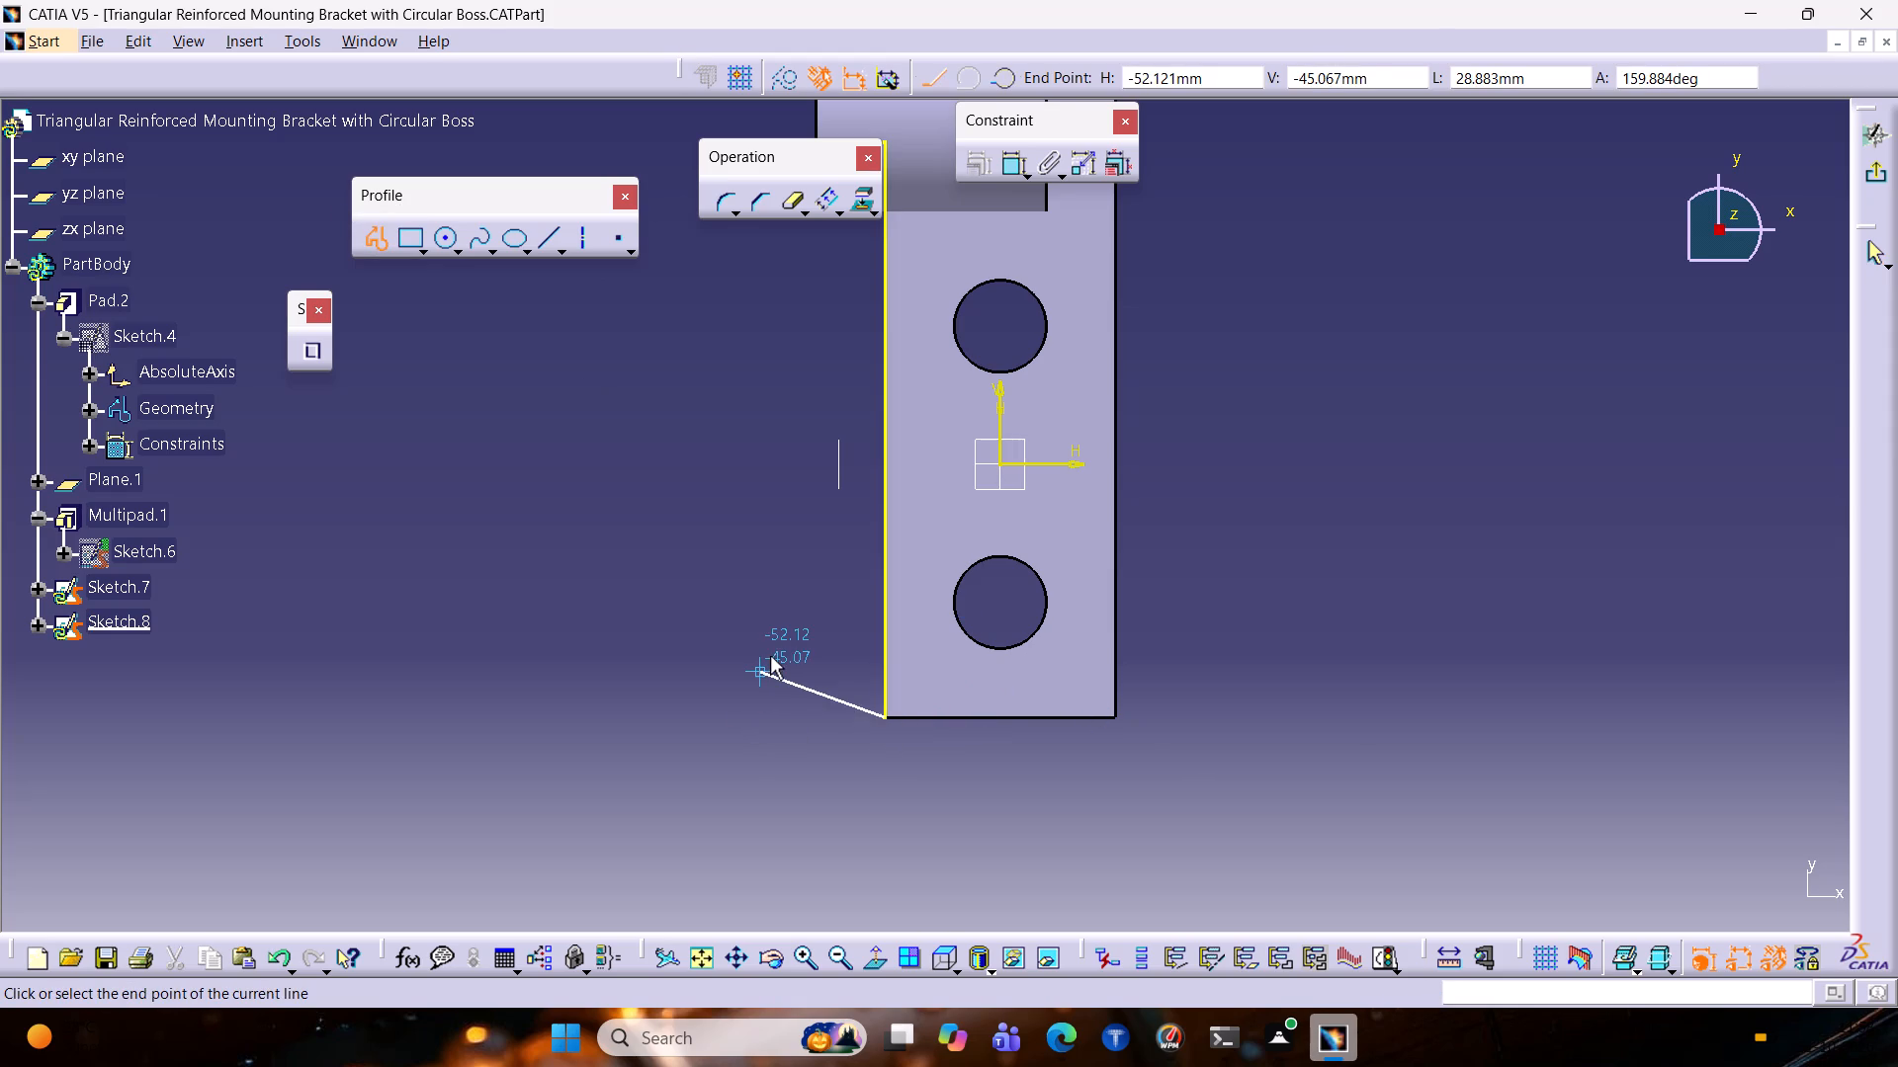
key(Tab)
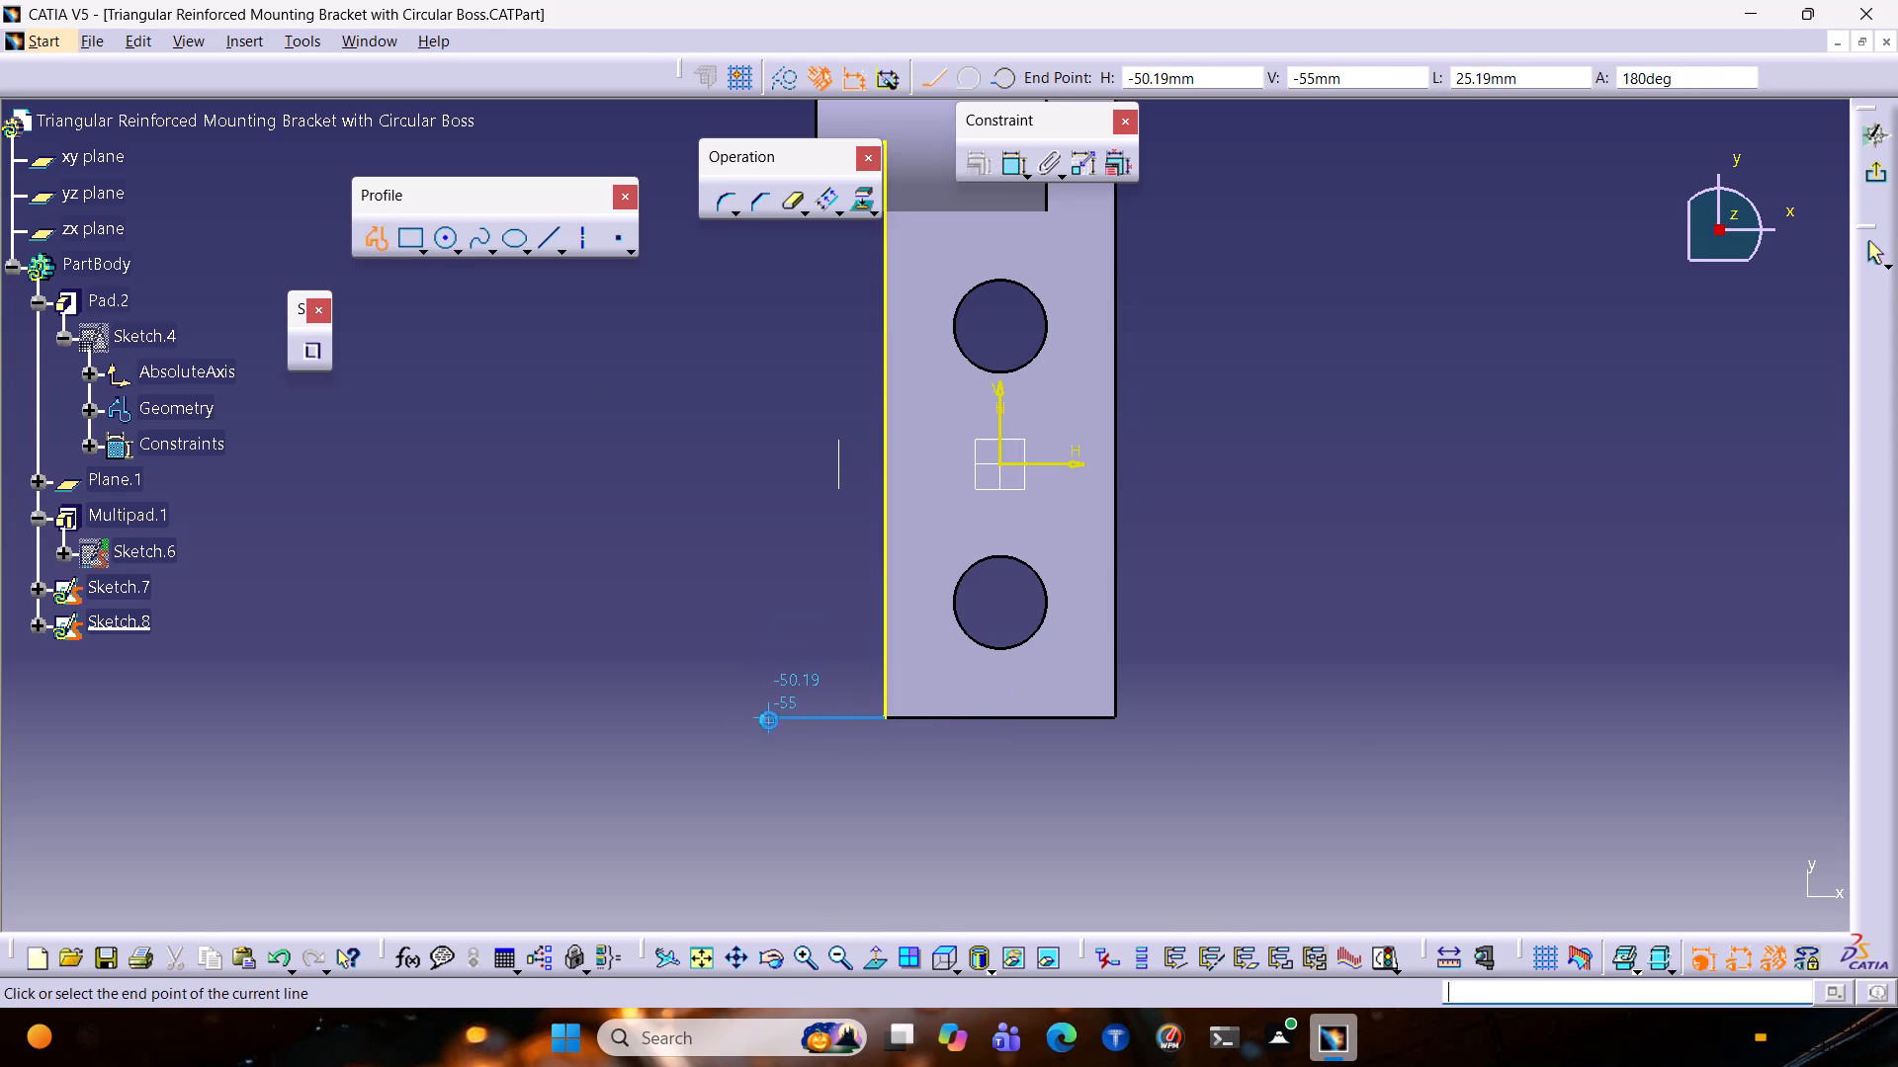
key(Tab)
key(Tab)
key(Tab)
text(10)
key(Return)
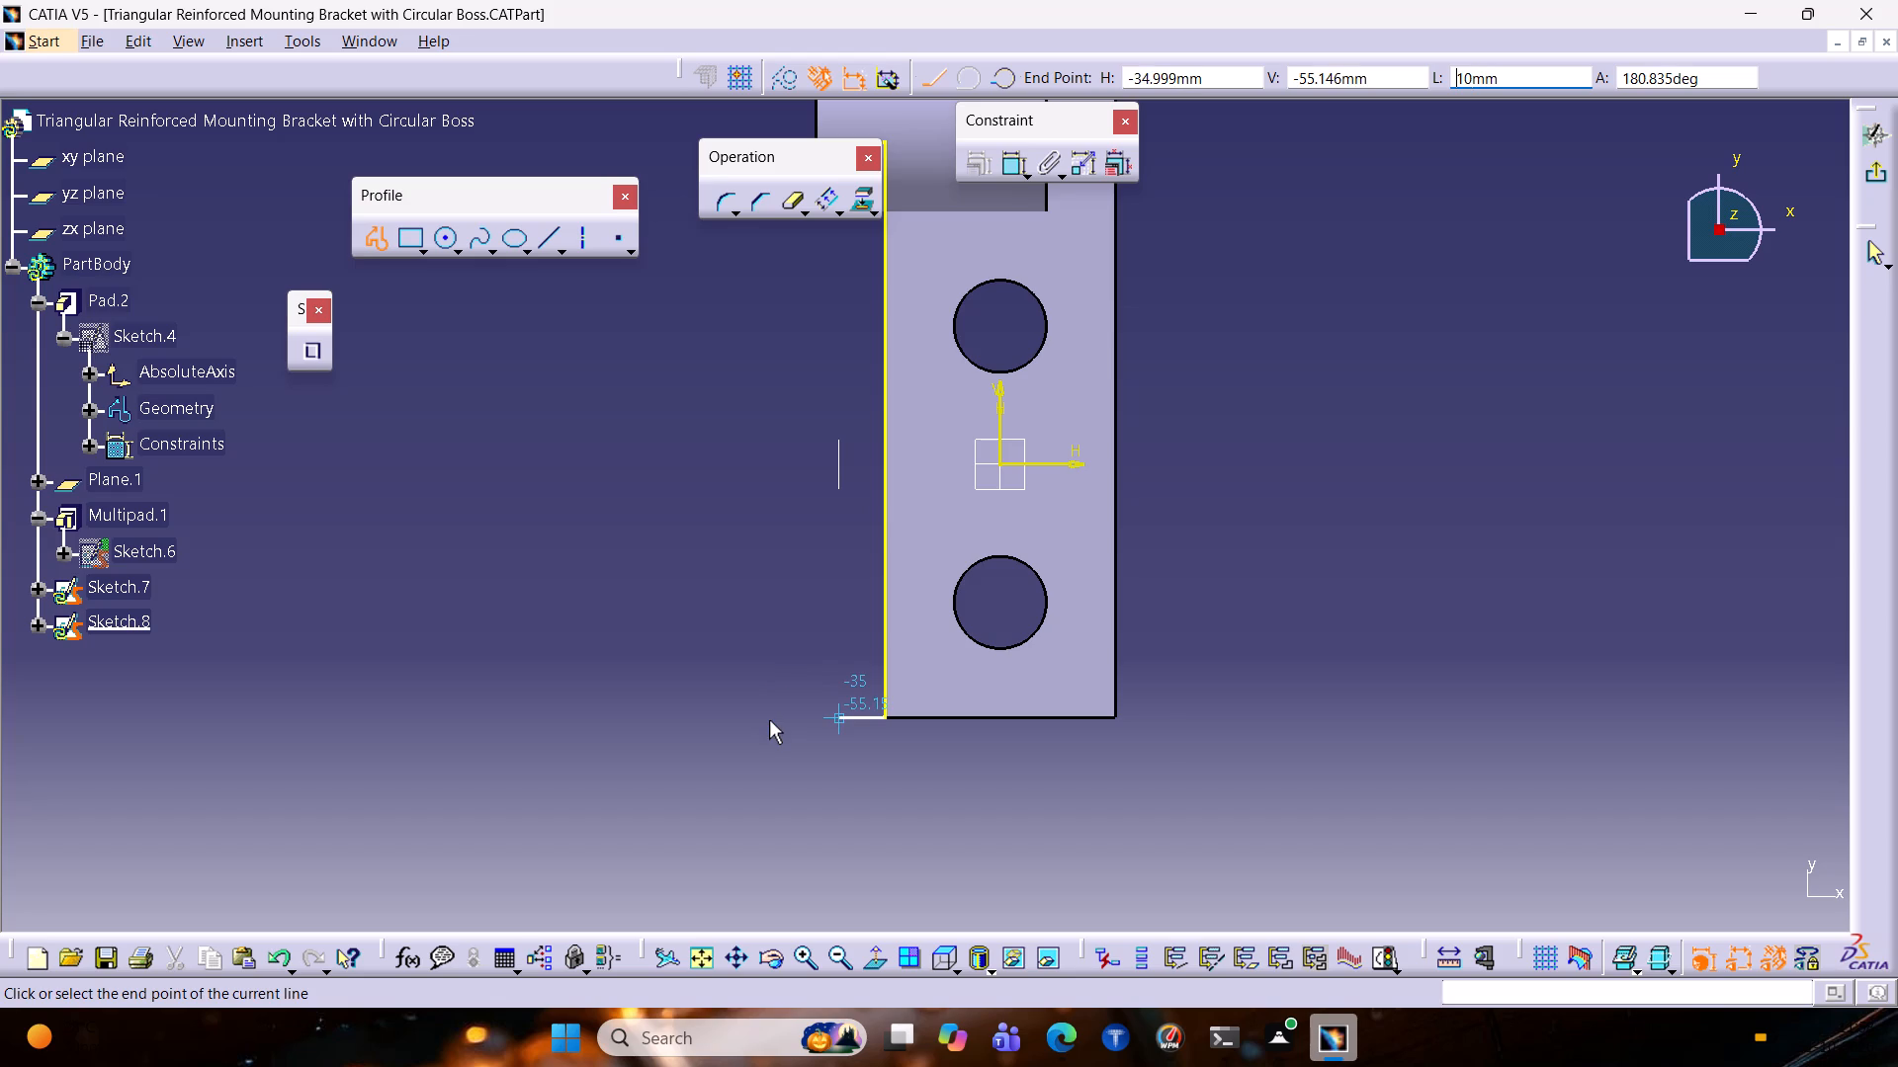
click(834, 713)
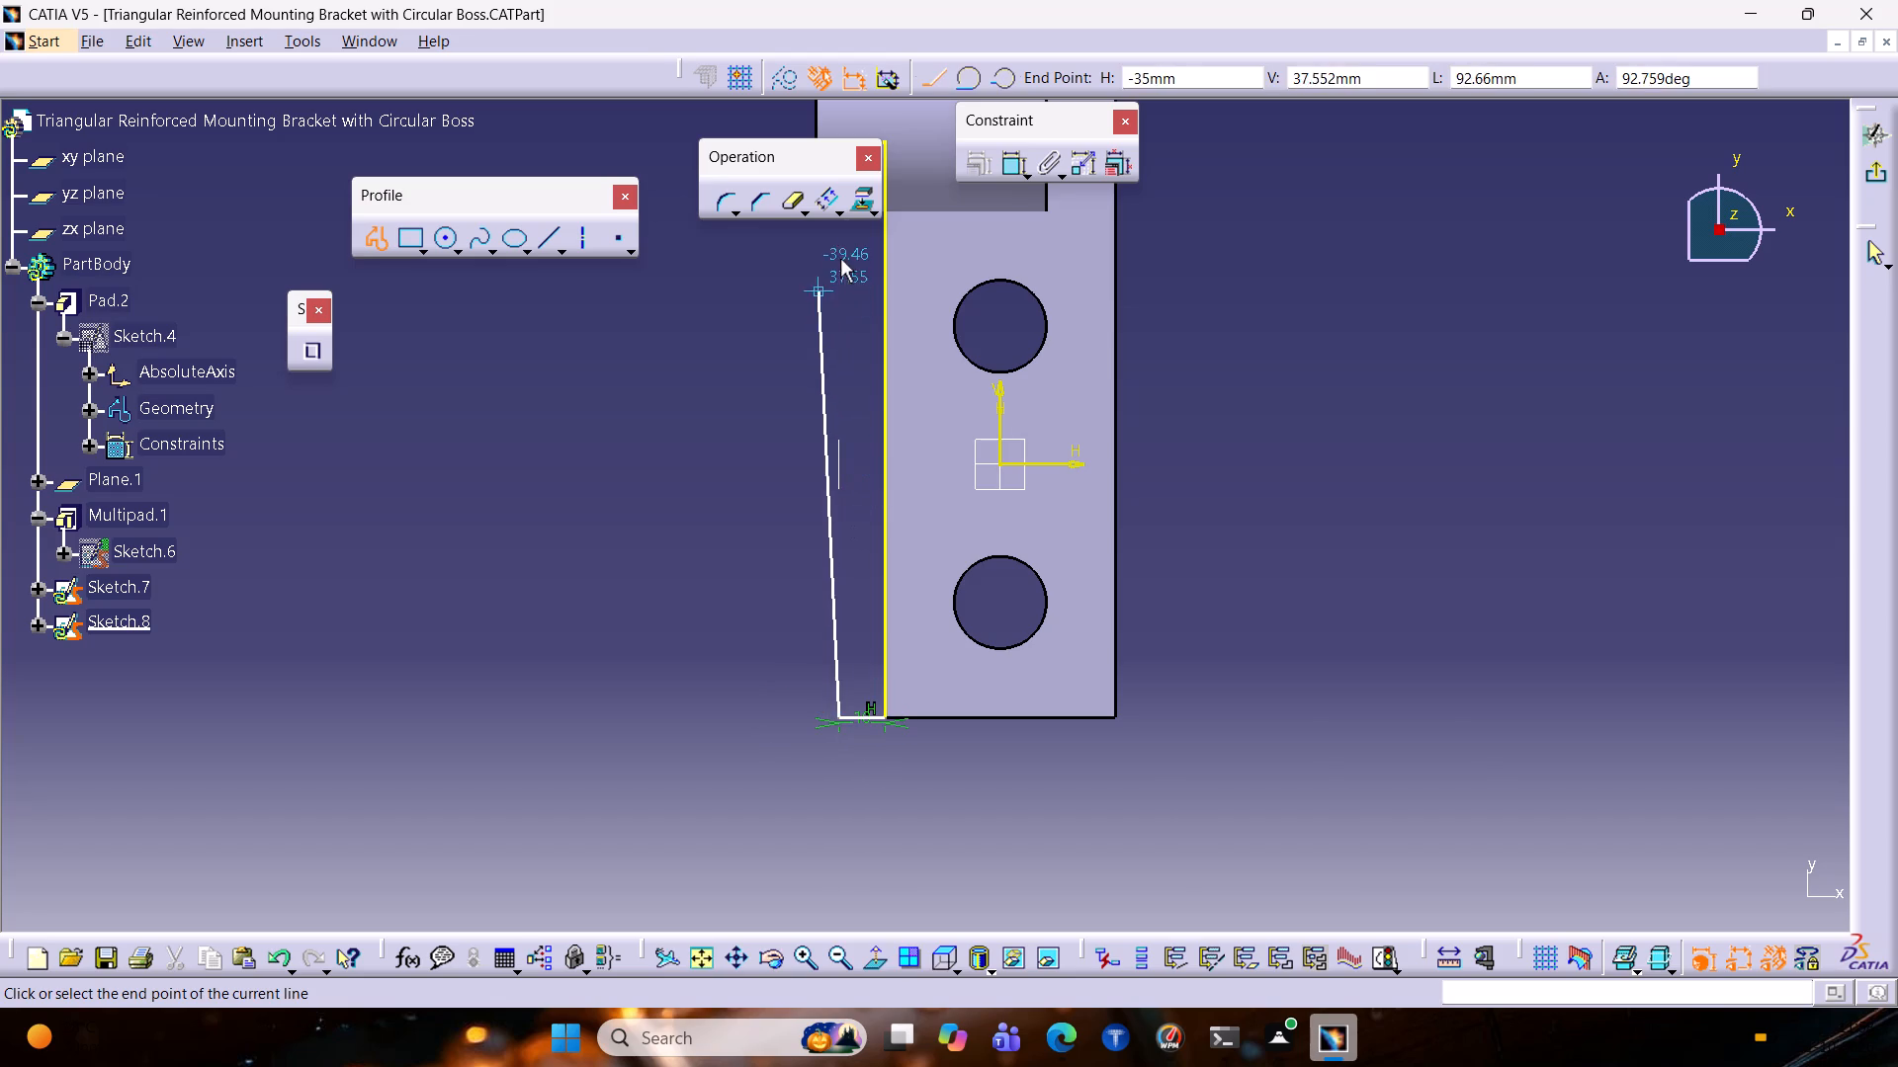
middle_drag(849, 303, 790, 679)
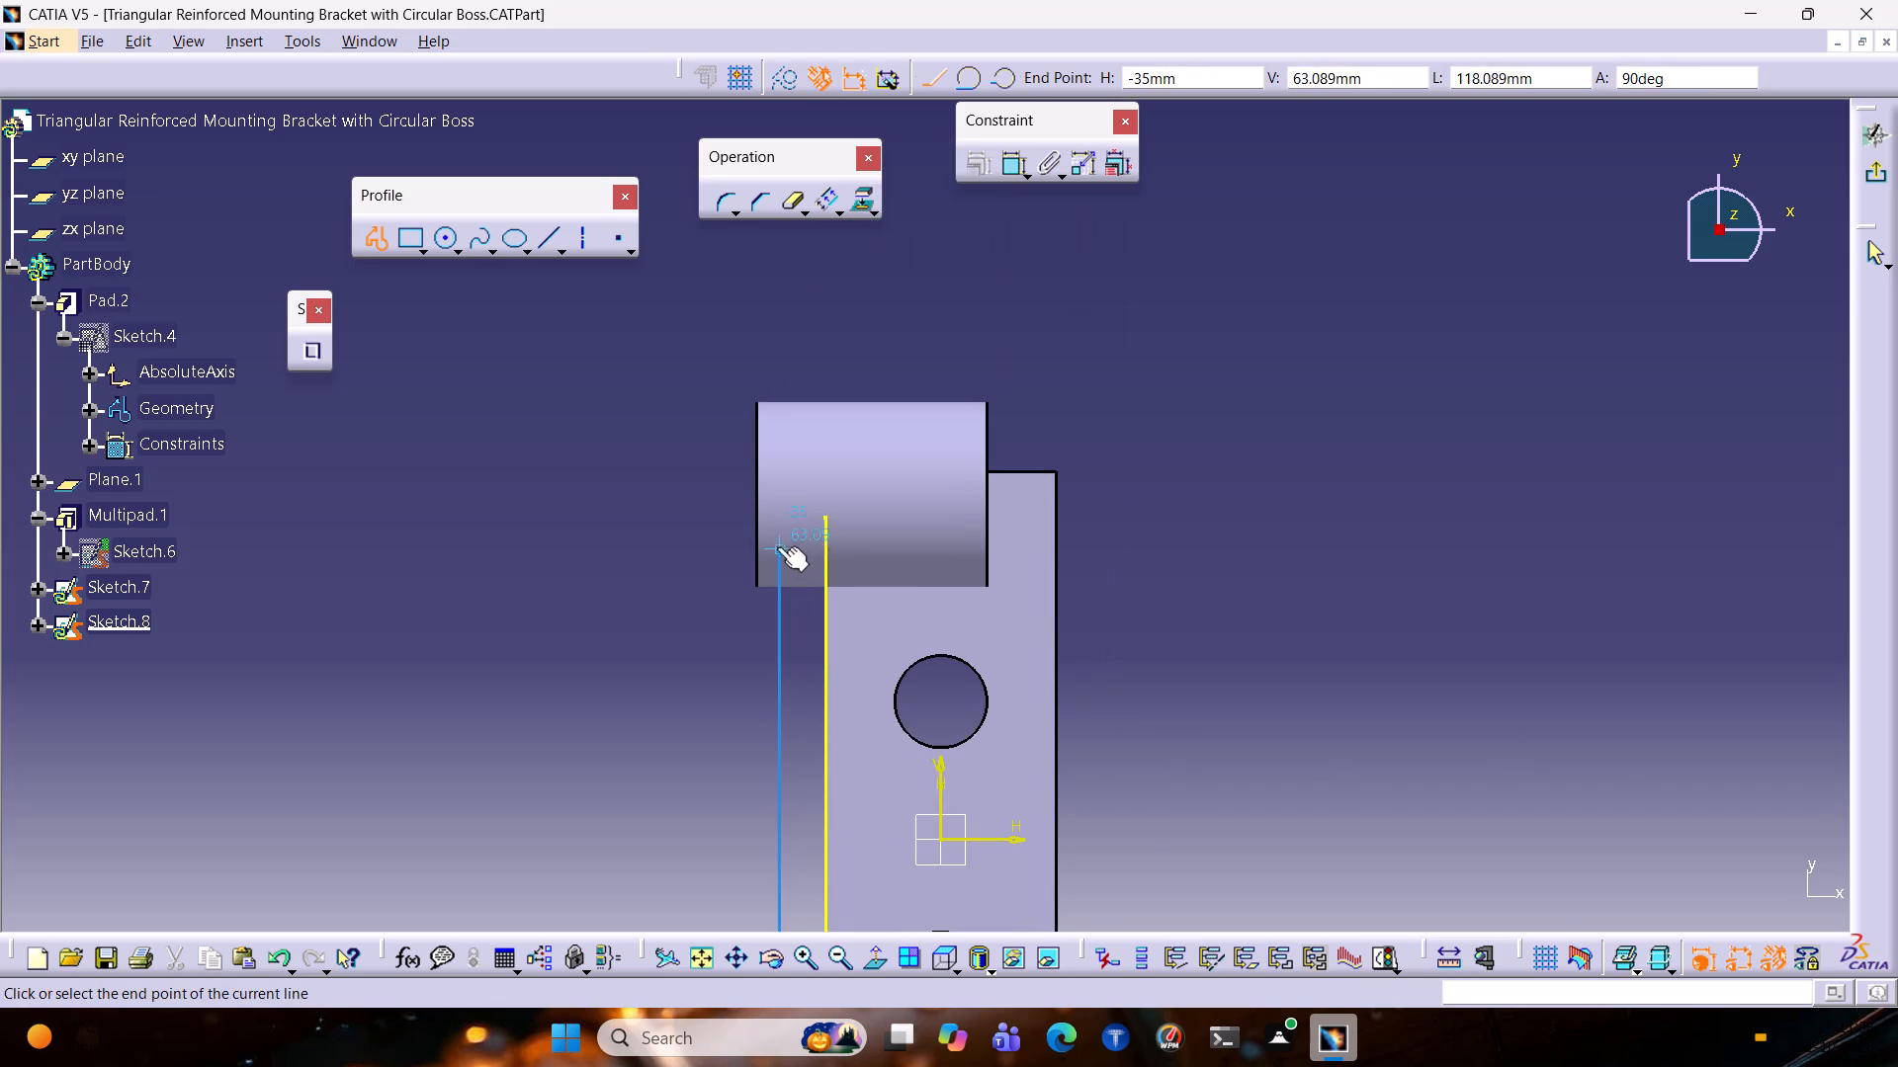
click(780, 511)
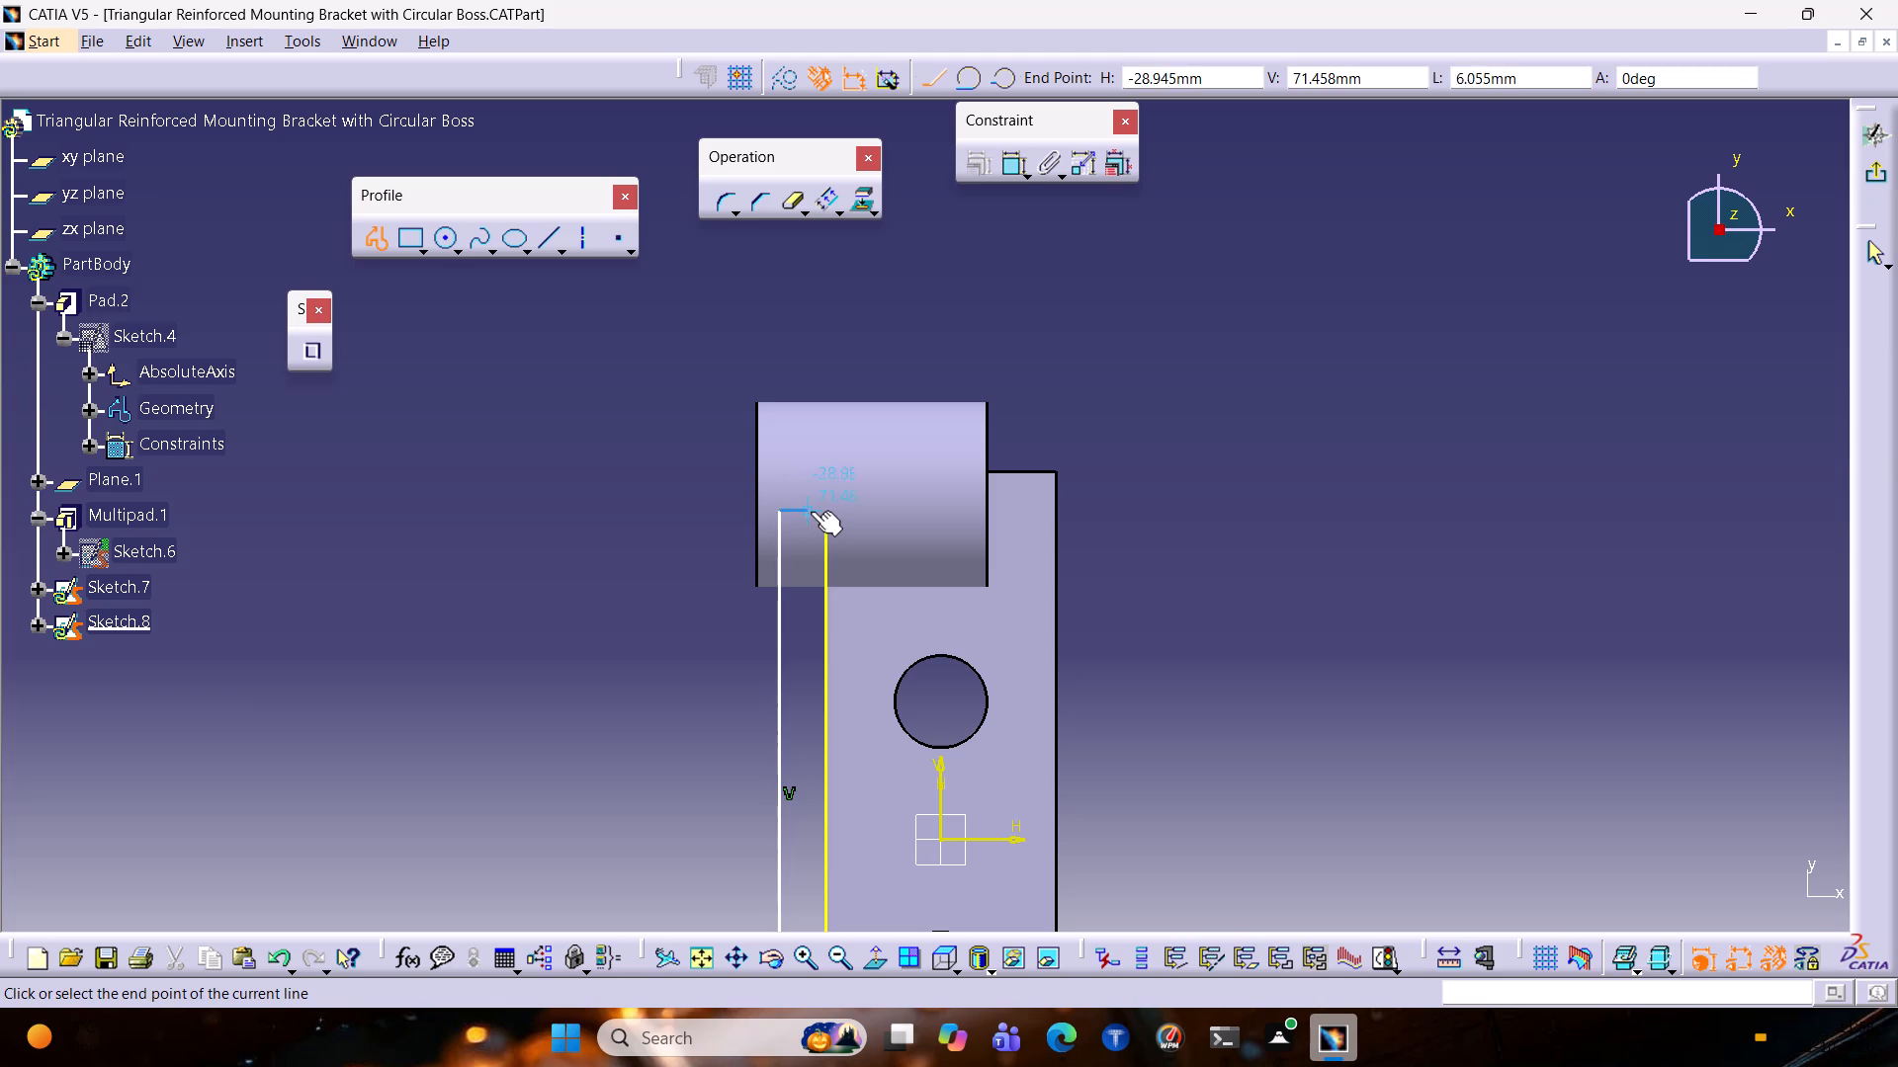
click(825, 511)
key(Escape)
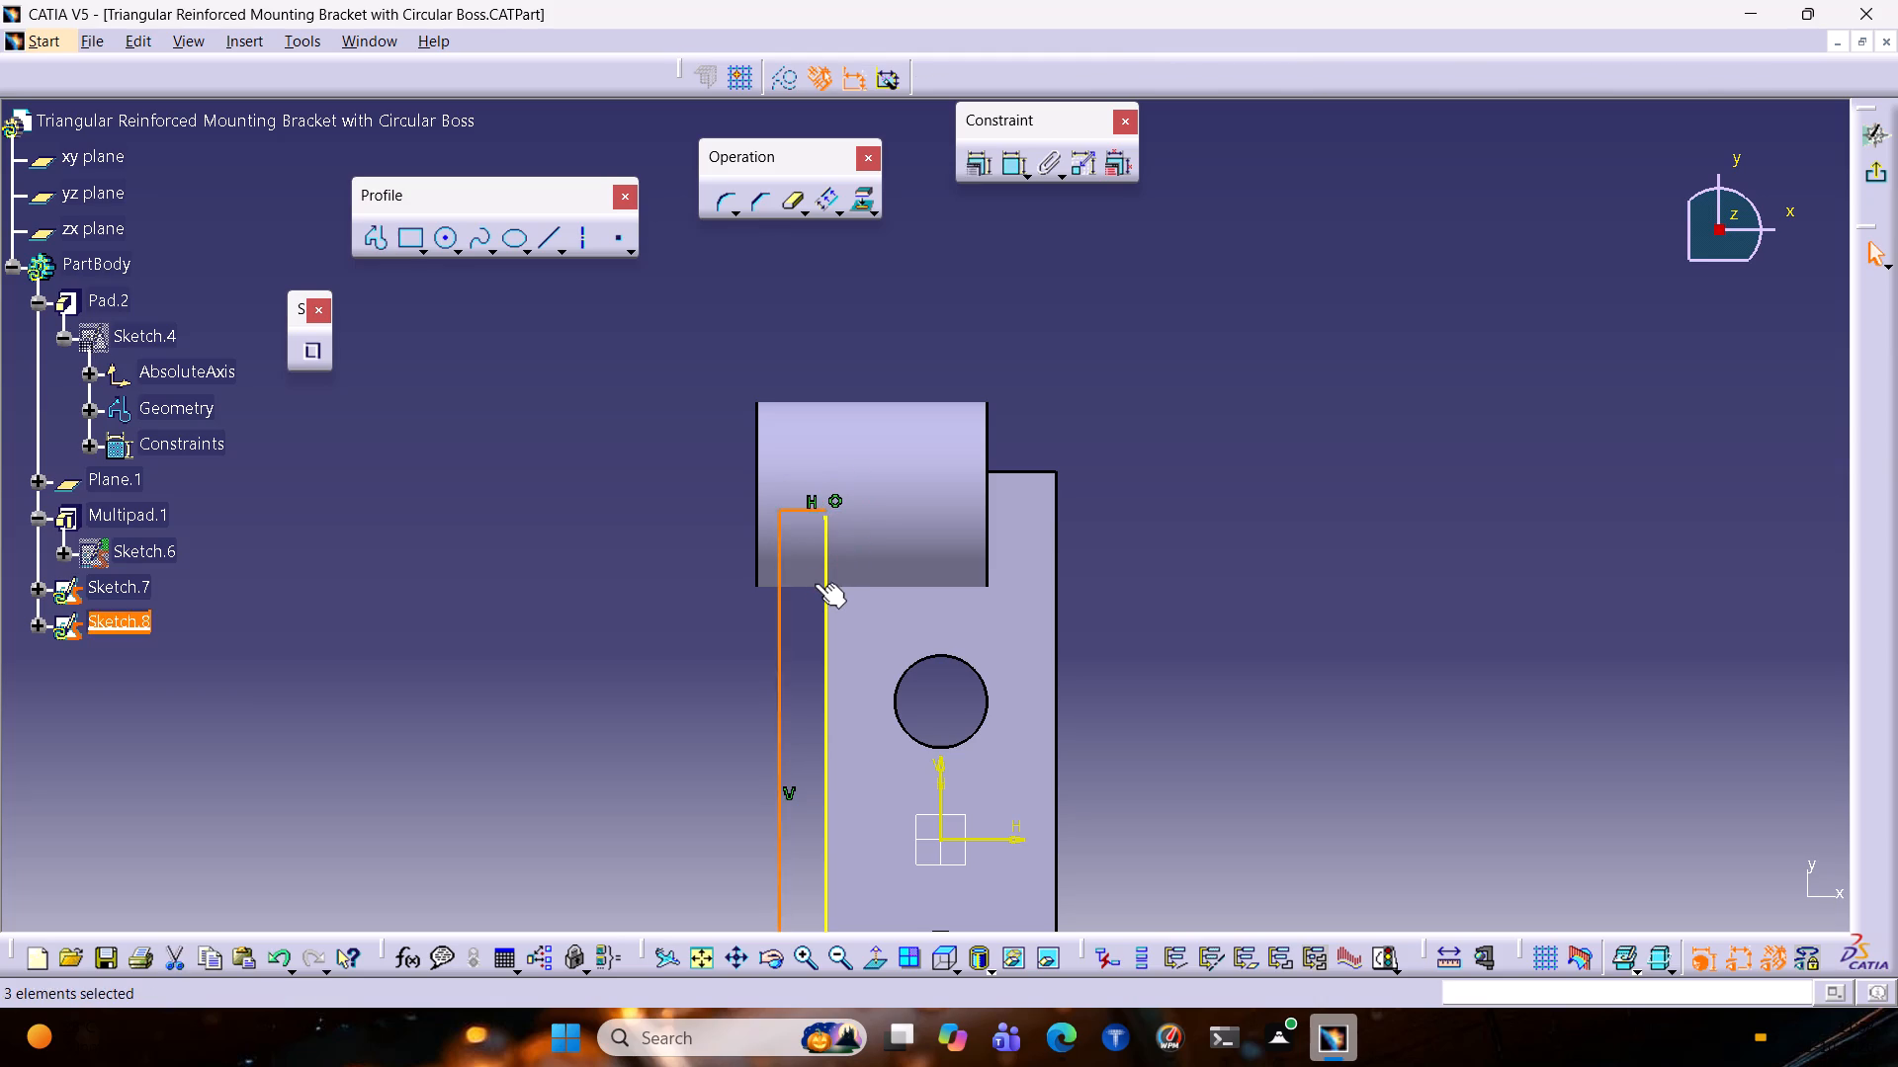
key(Escape)
Make the profile's open upper end coincident with the upper endpoint of the projected edge.
click(827, 511)
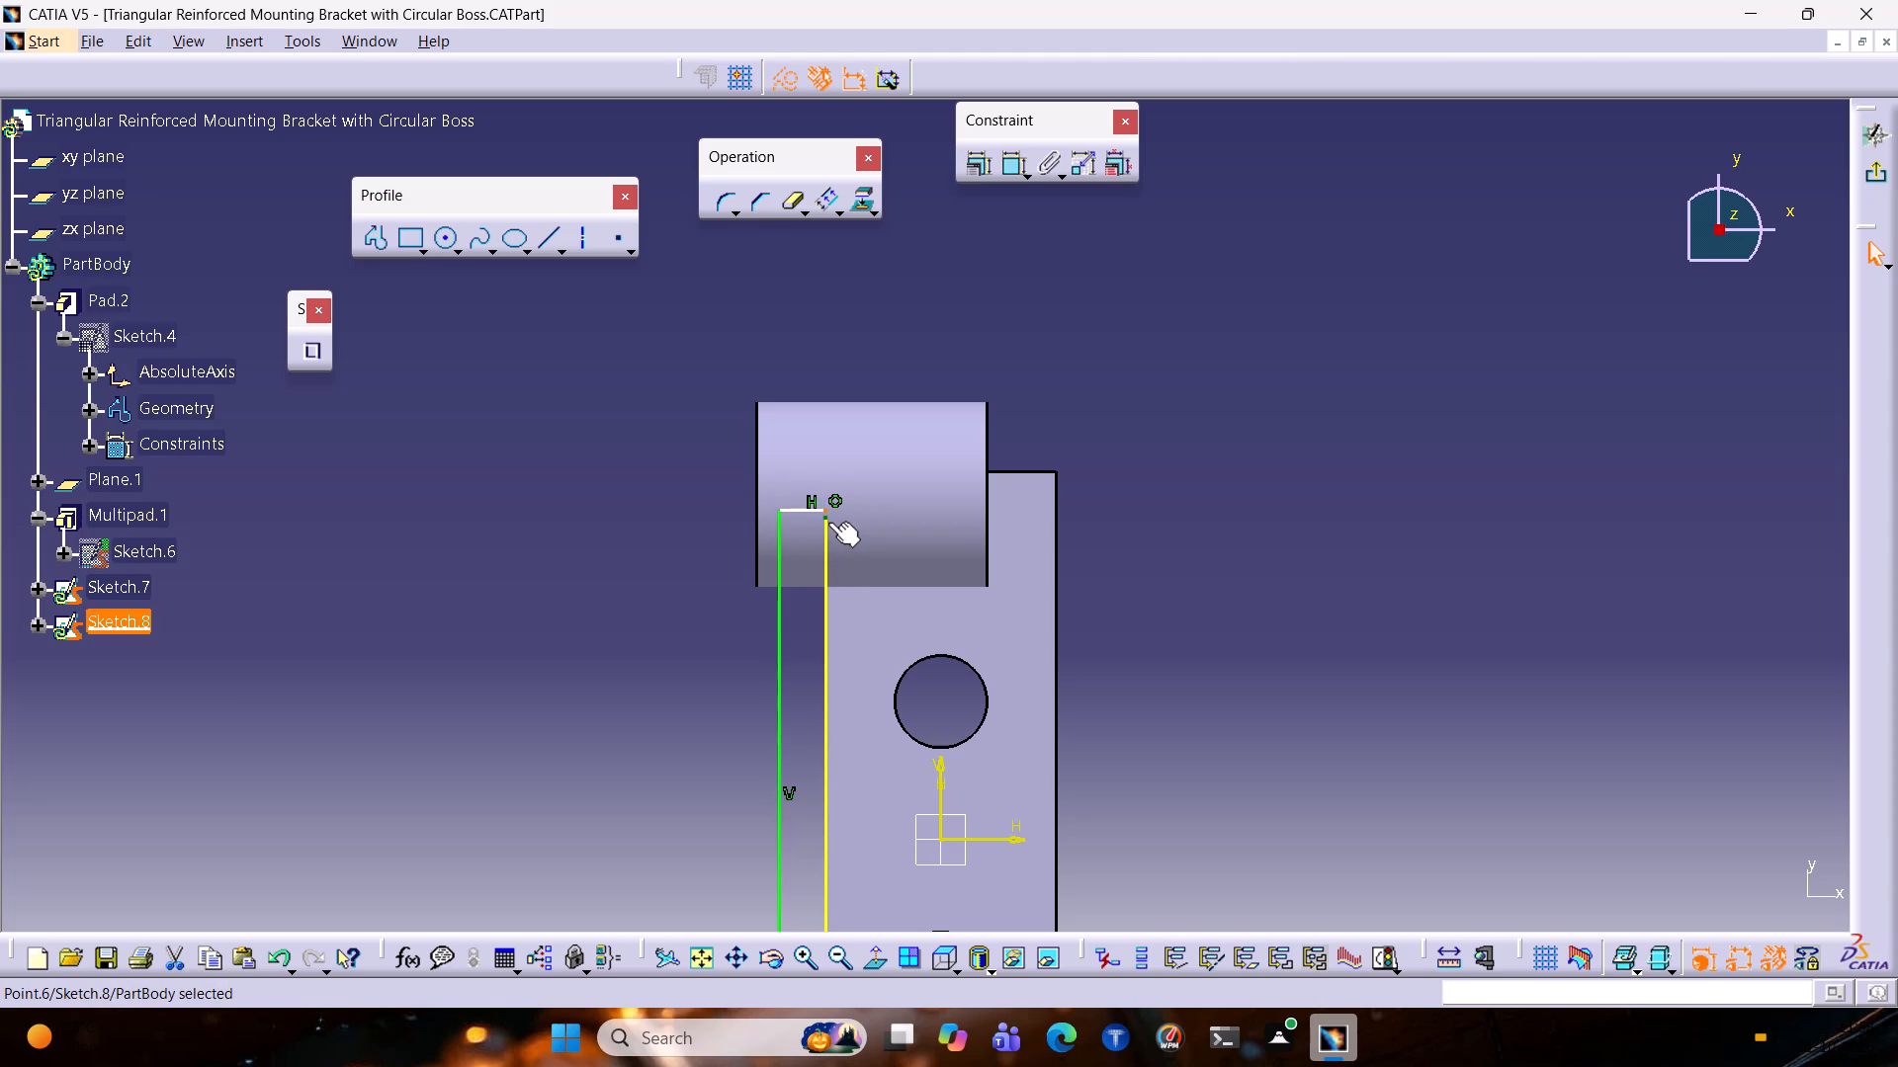
ctrl+click(822, 515)
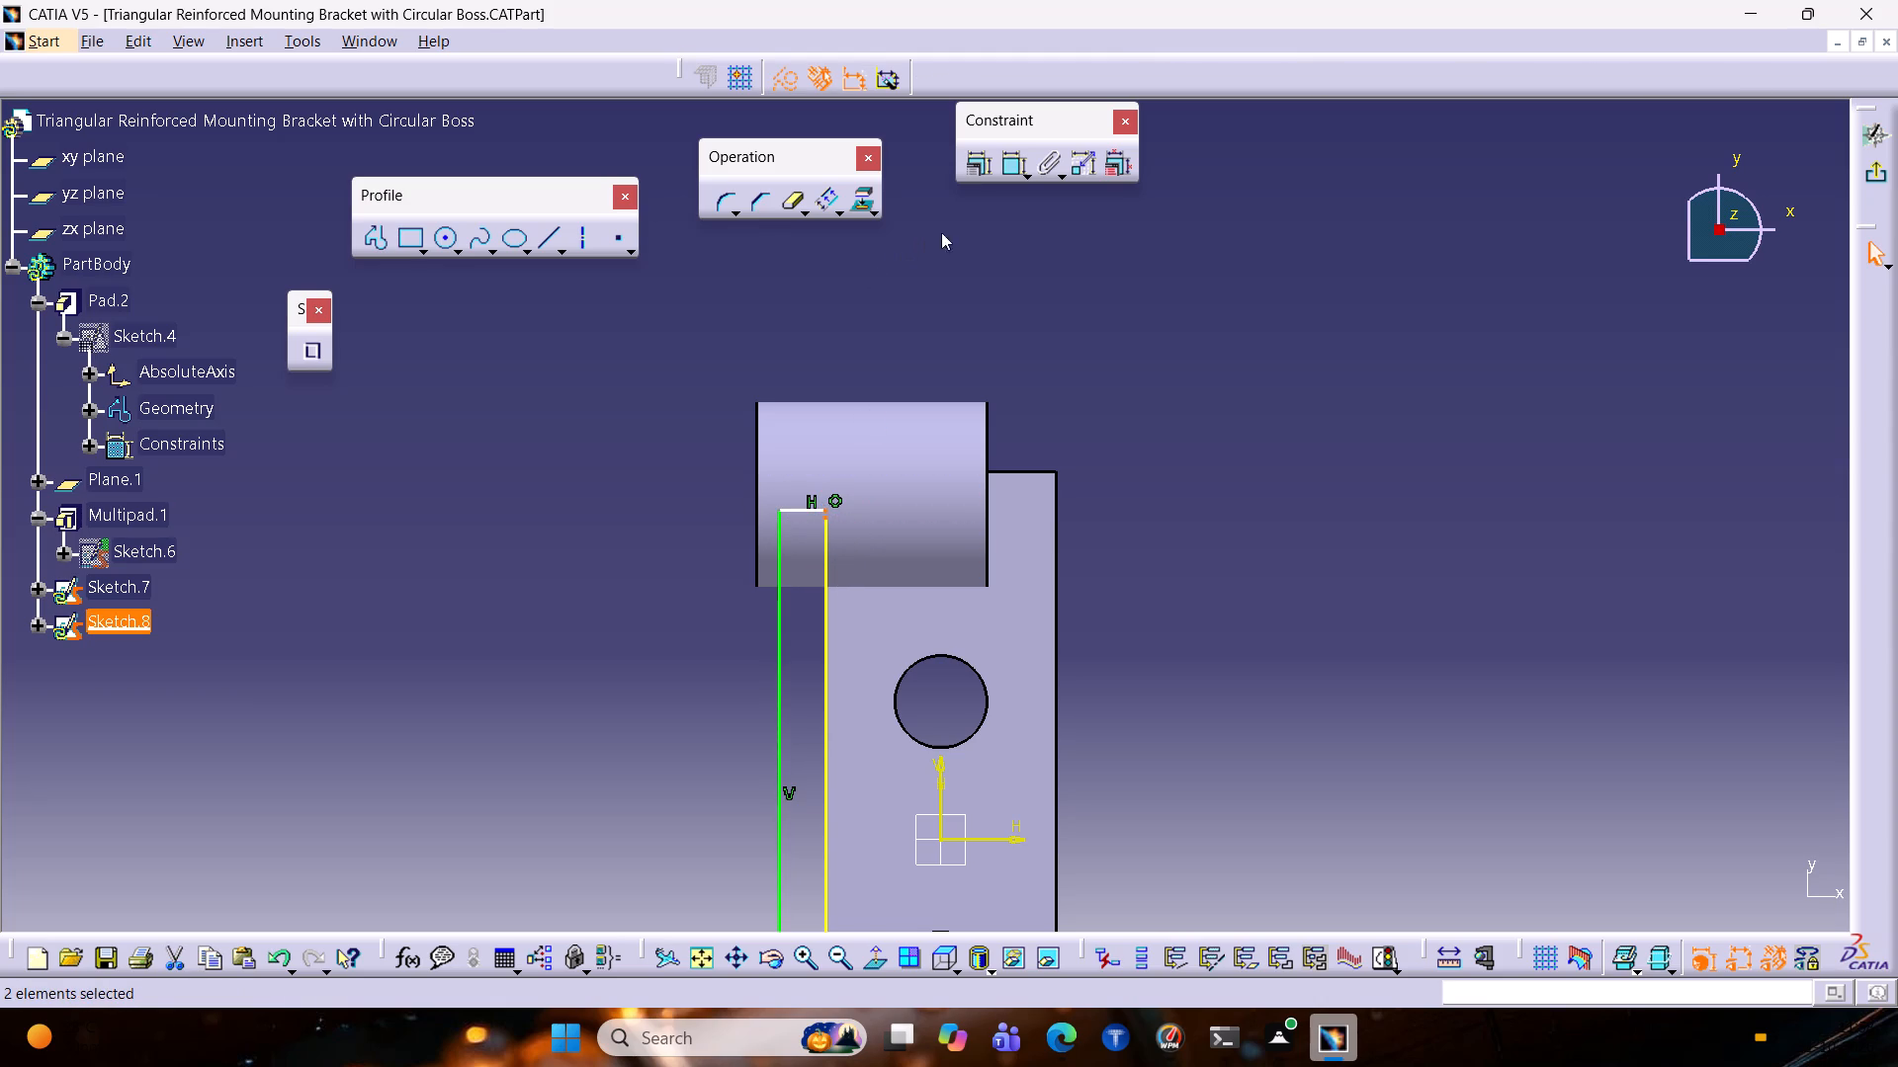
click(969, 165)
click(1776, 553)
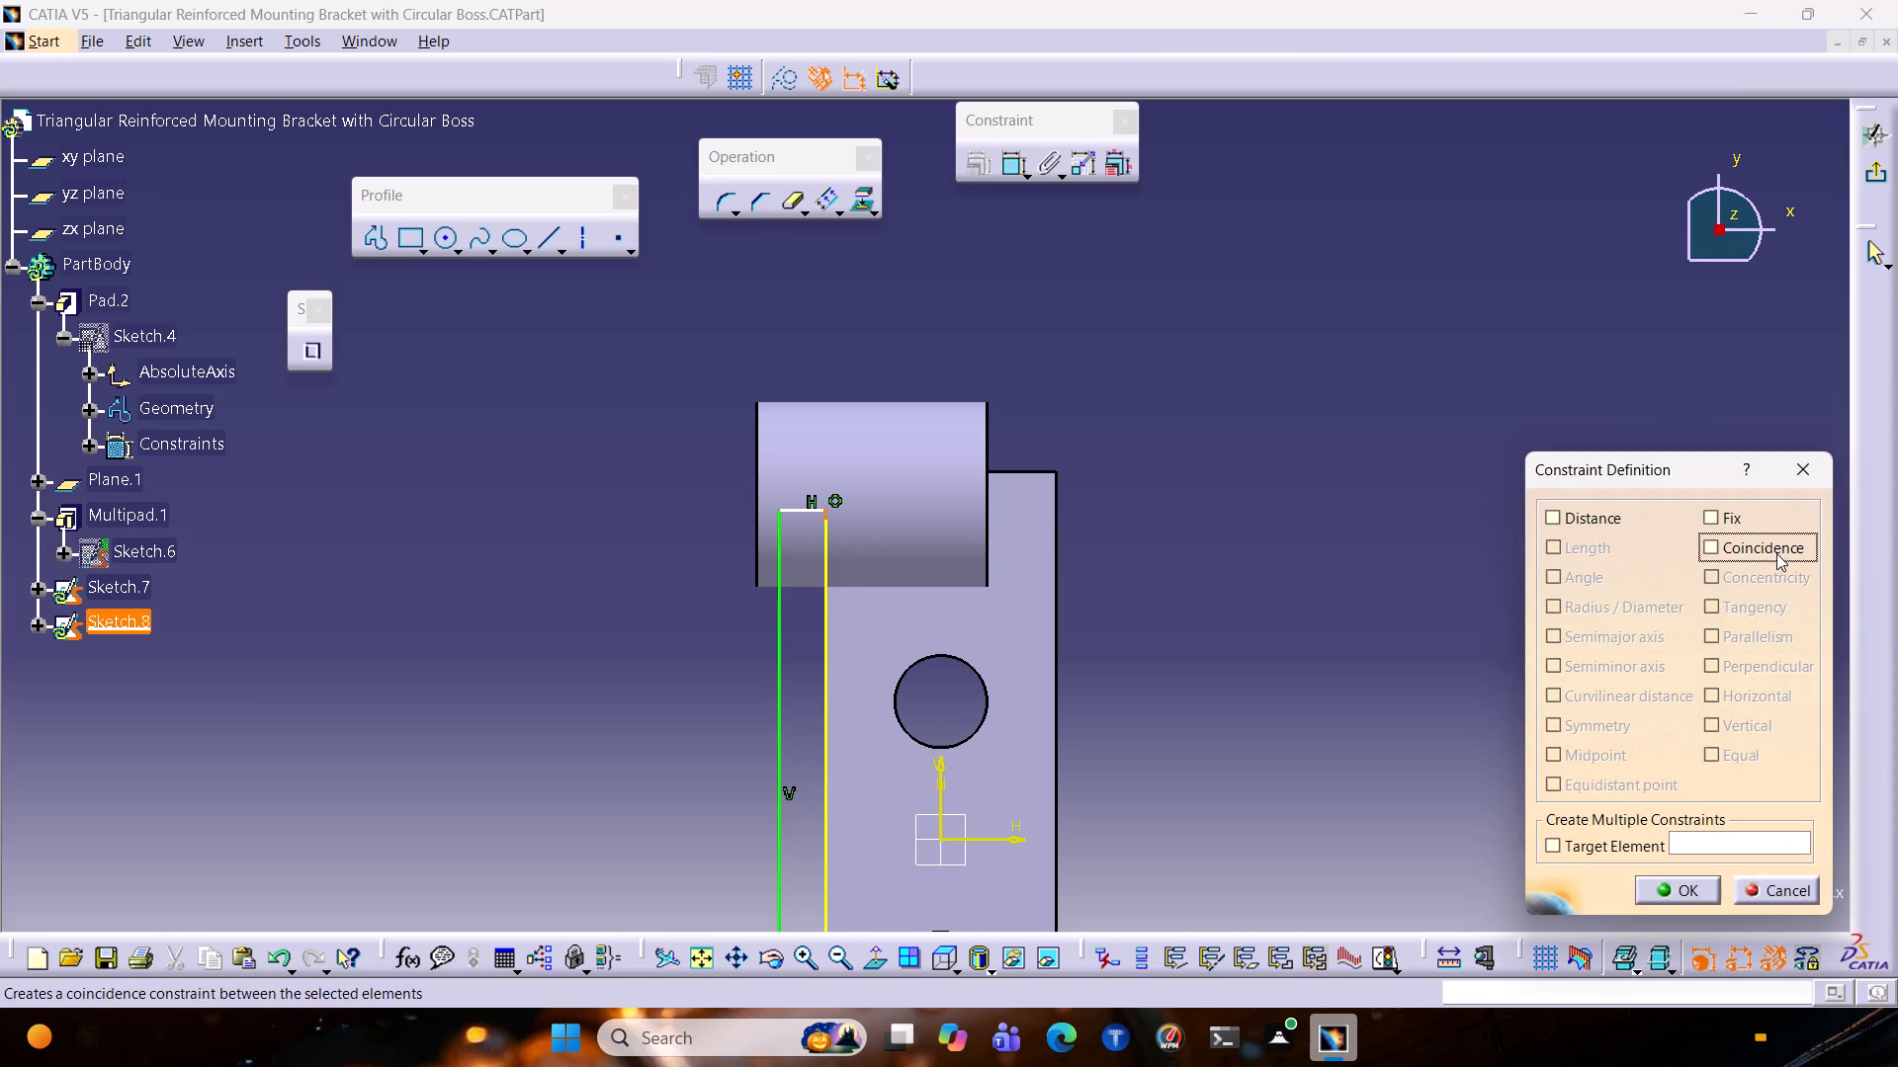
click(1685, 883)
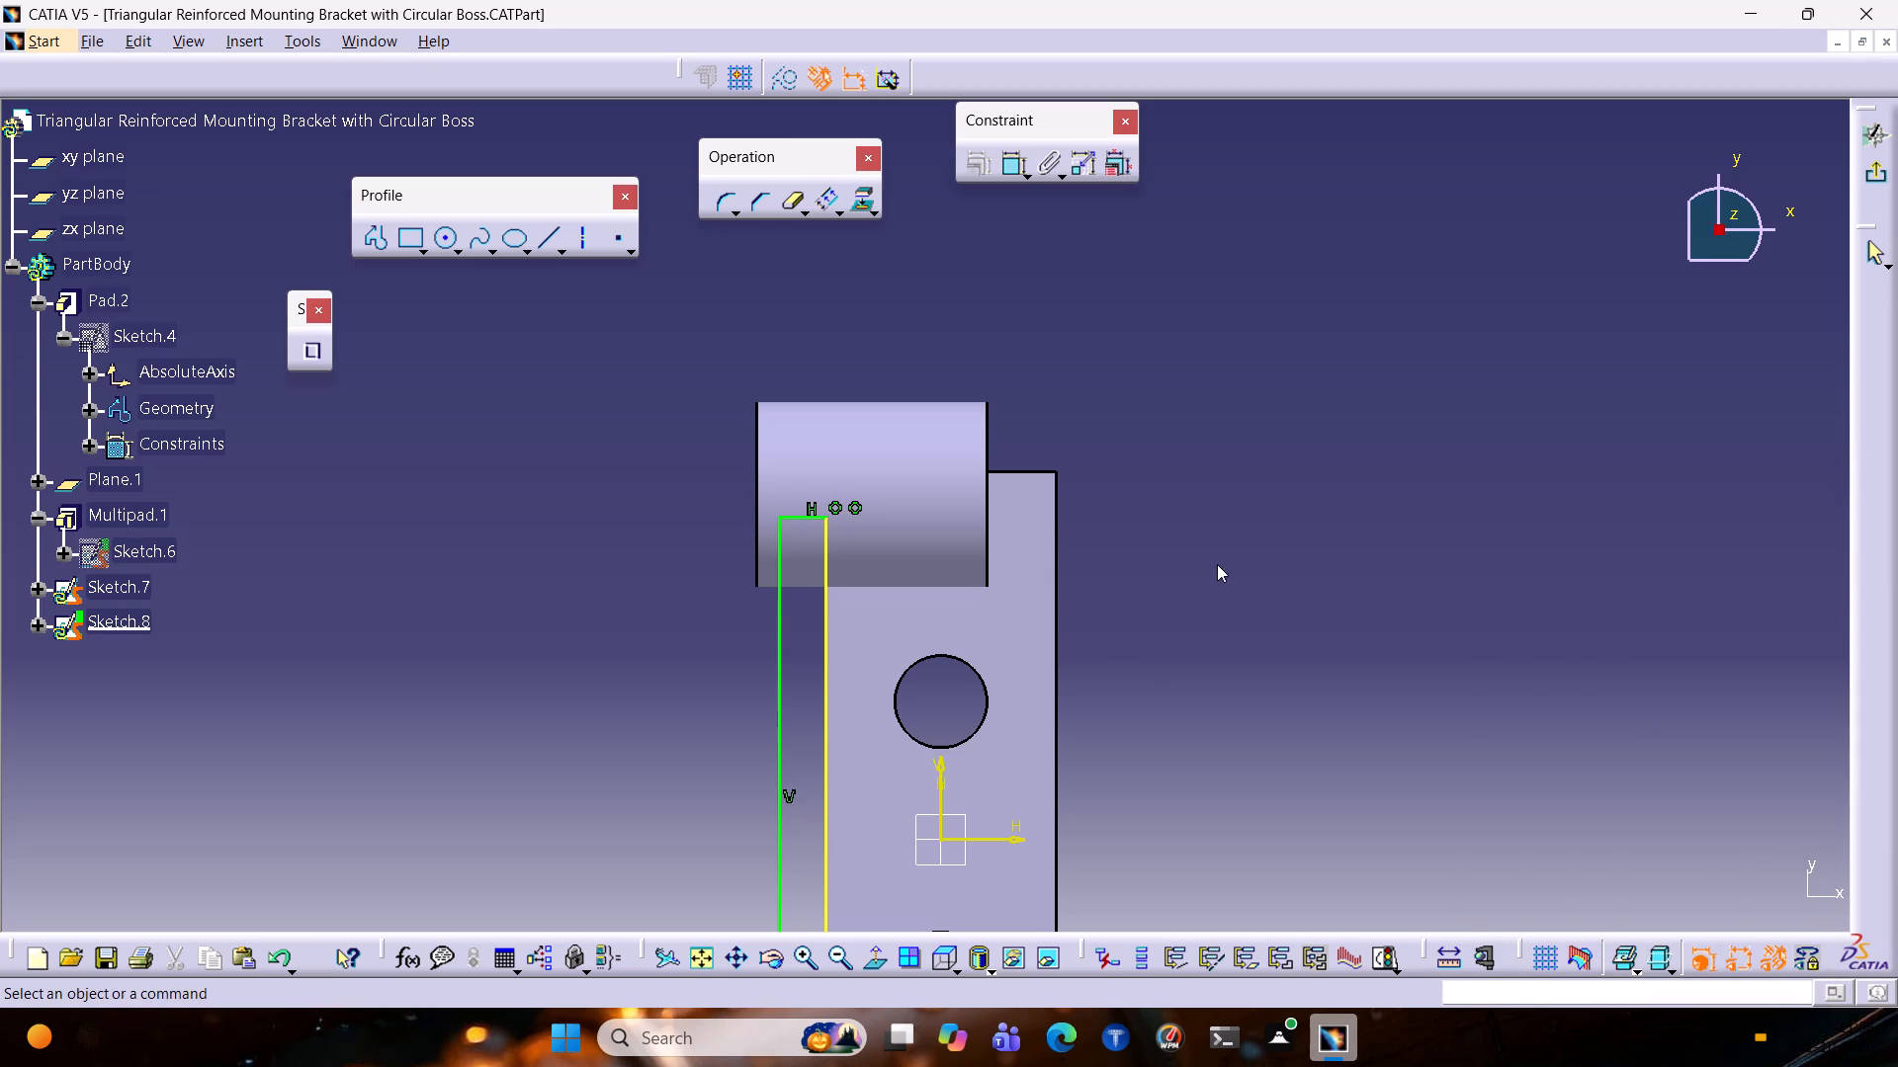
Exit the sketch and pad the strip profile 15 mm in the reversed direction, into the base plate's thickness.
ctrl+middle_drag(1144, 482, 1138, 577)
middle_drag(1161, 697, 1159, 609)
click(1873, 184)
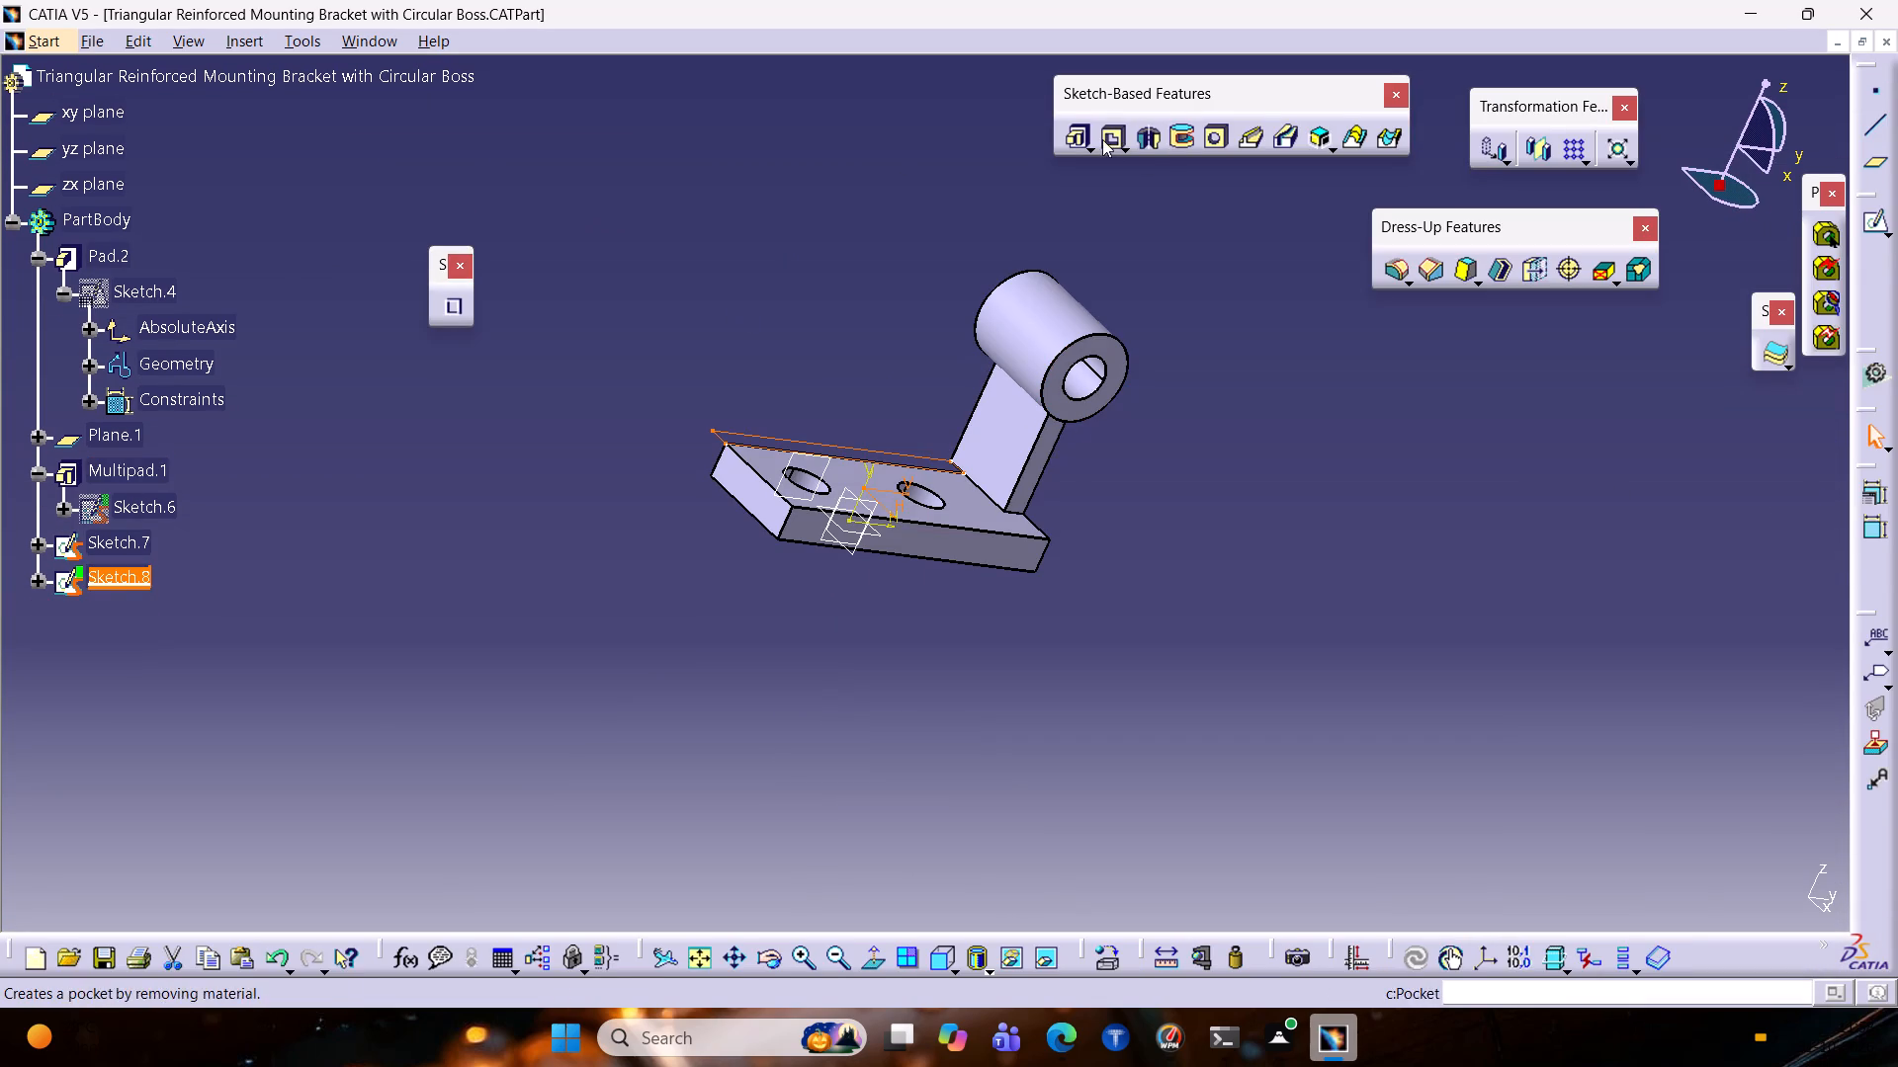
click(1089, 142)
click(1119, 167)
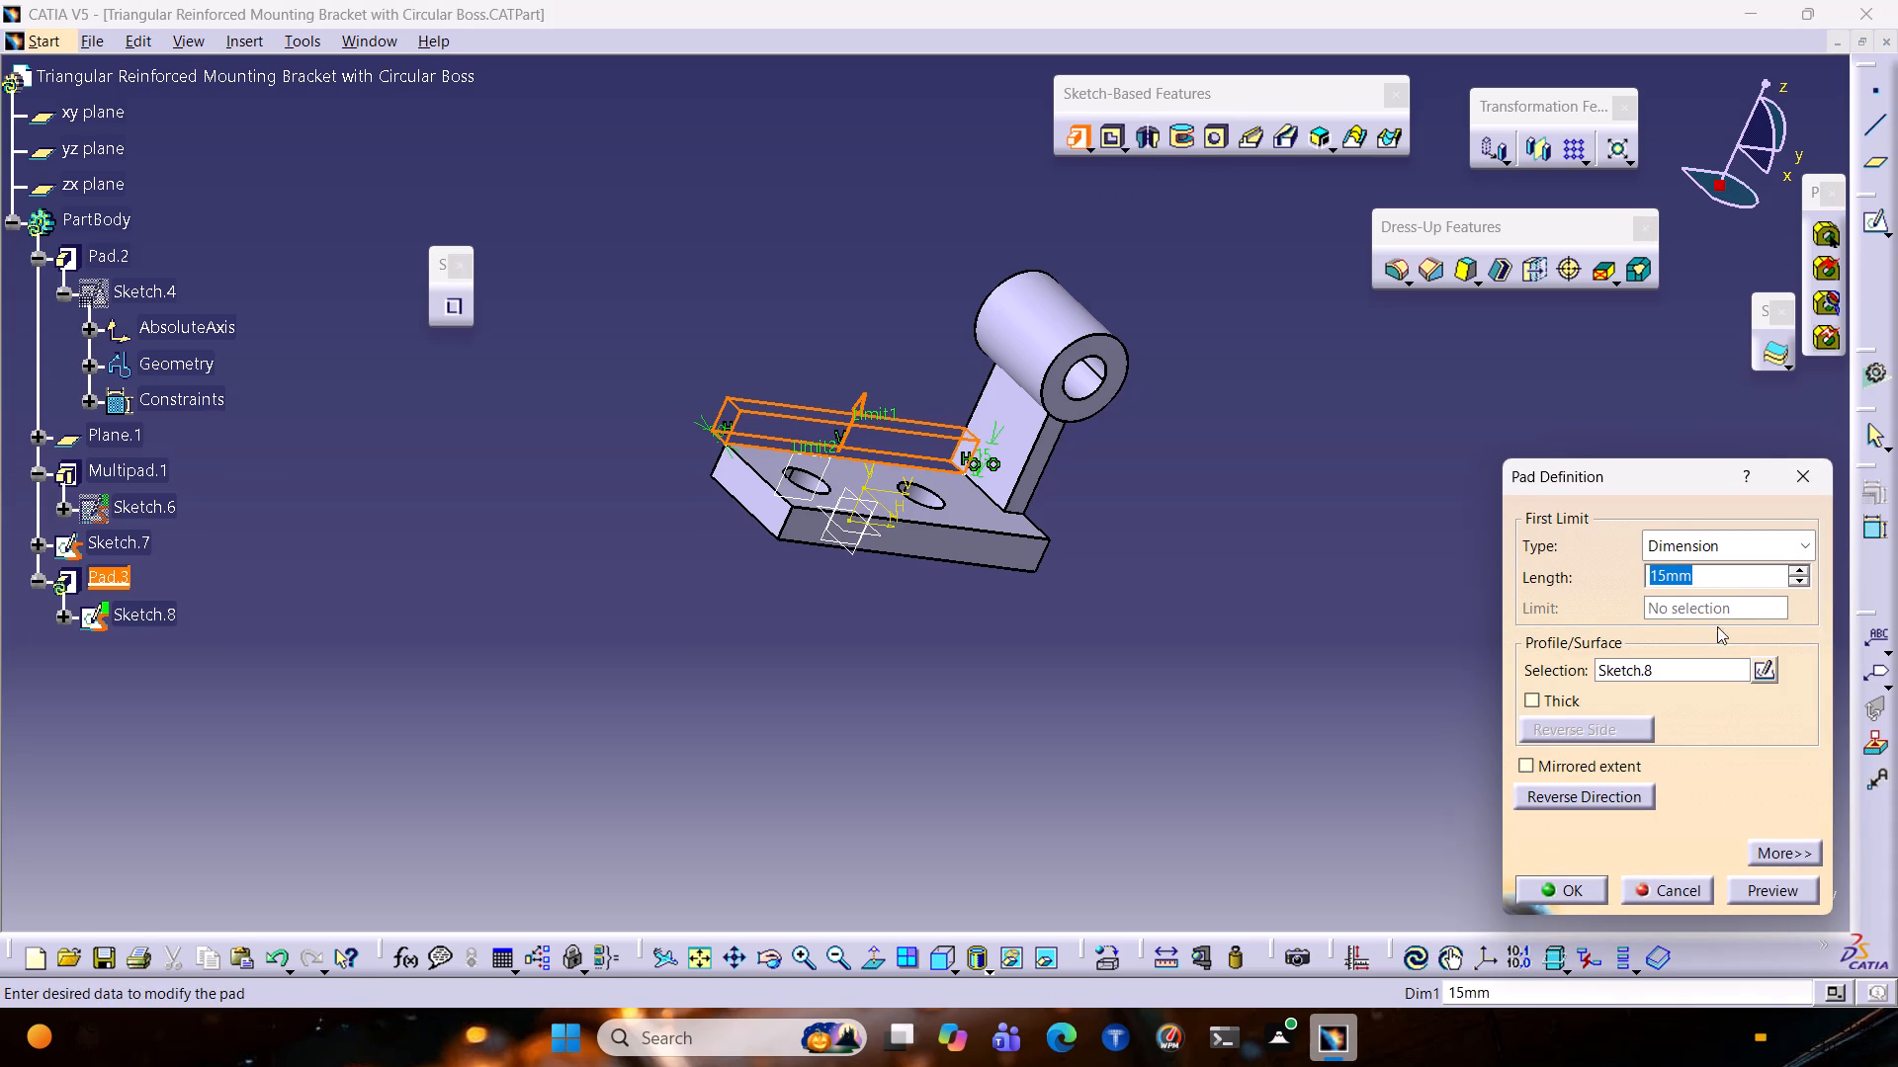
click(1585, 801)
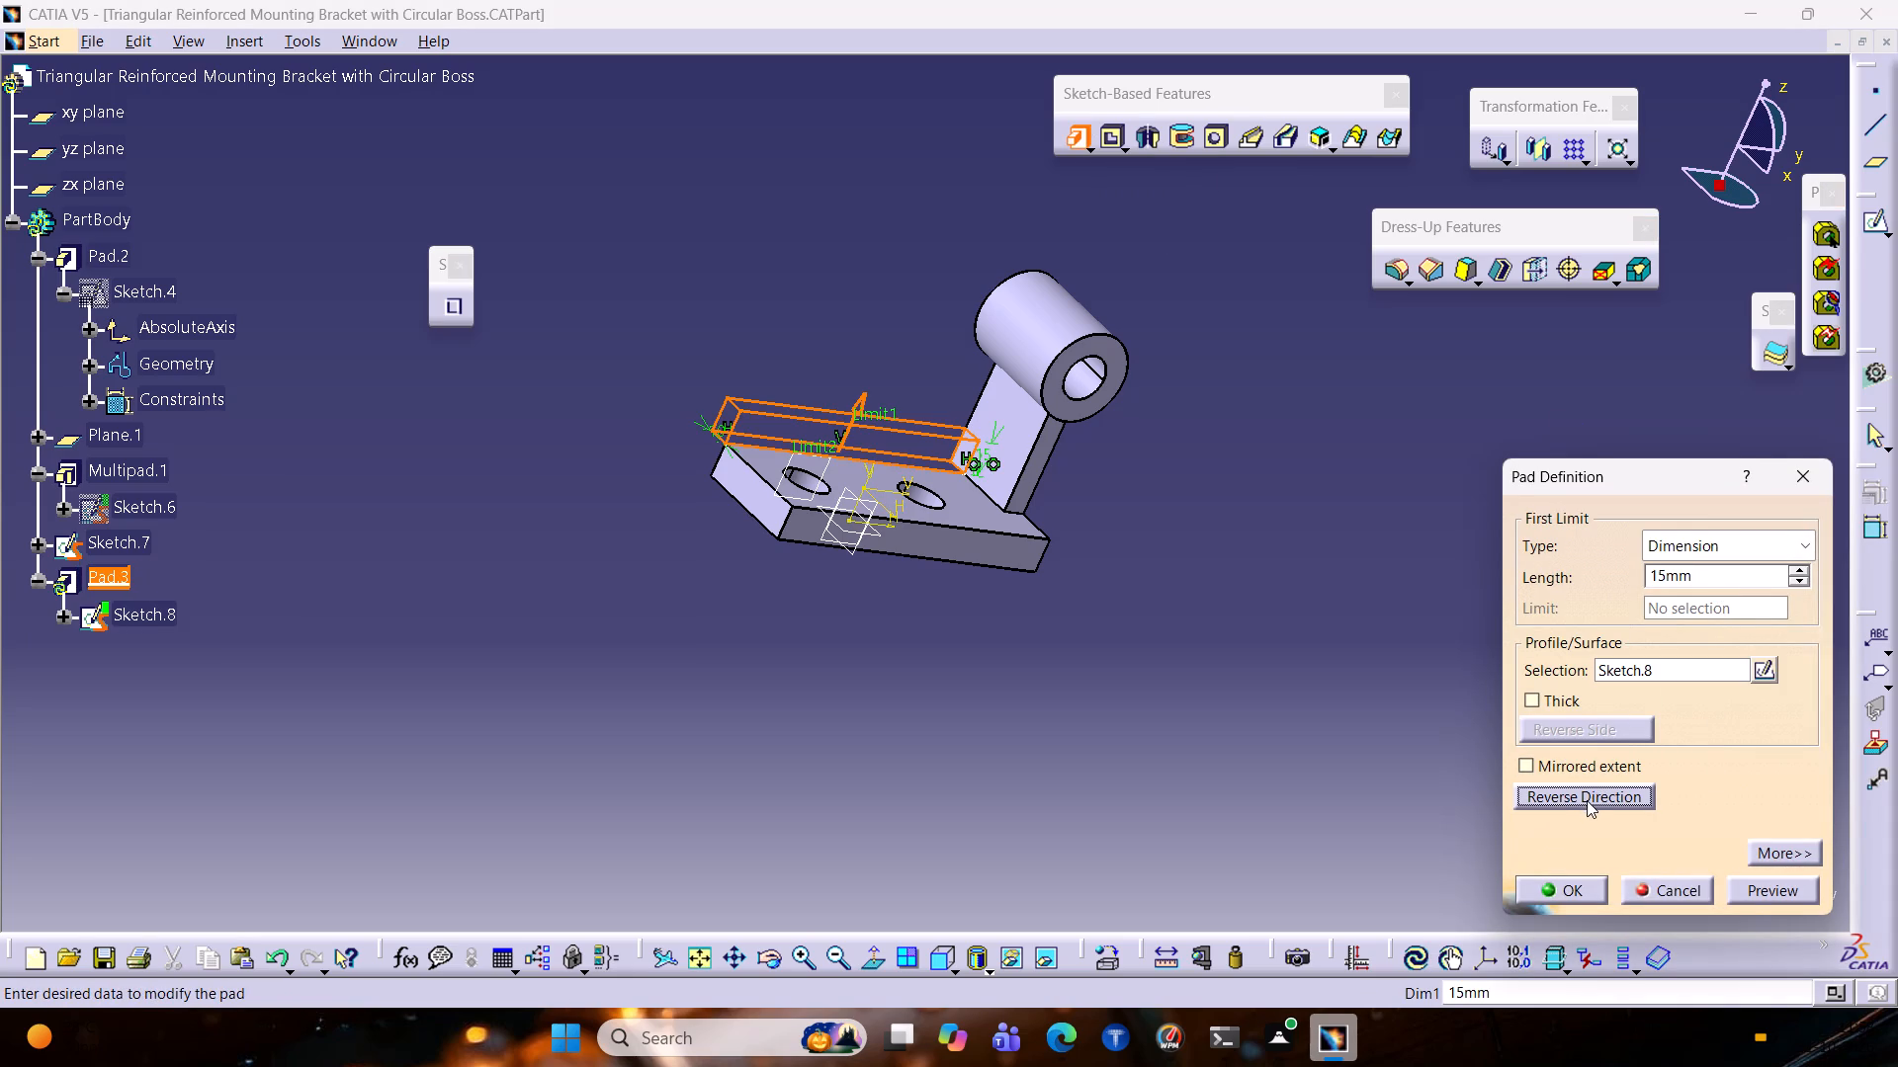
click(1751, 899)
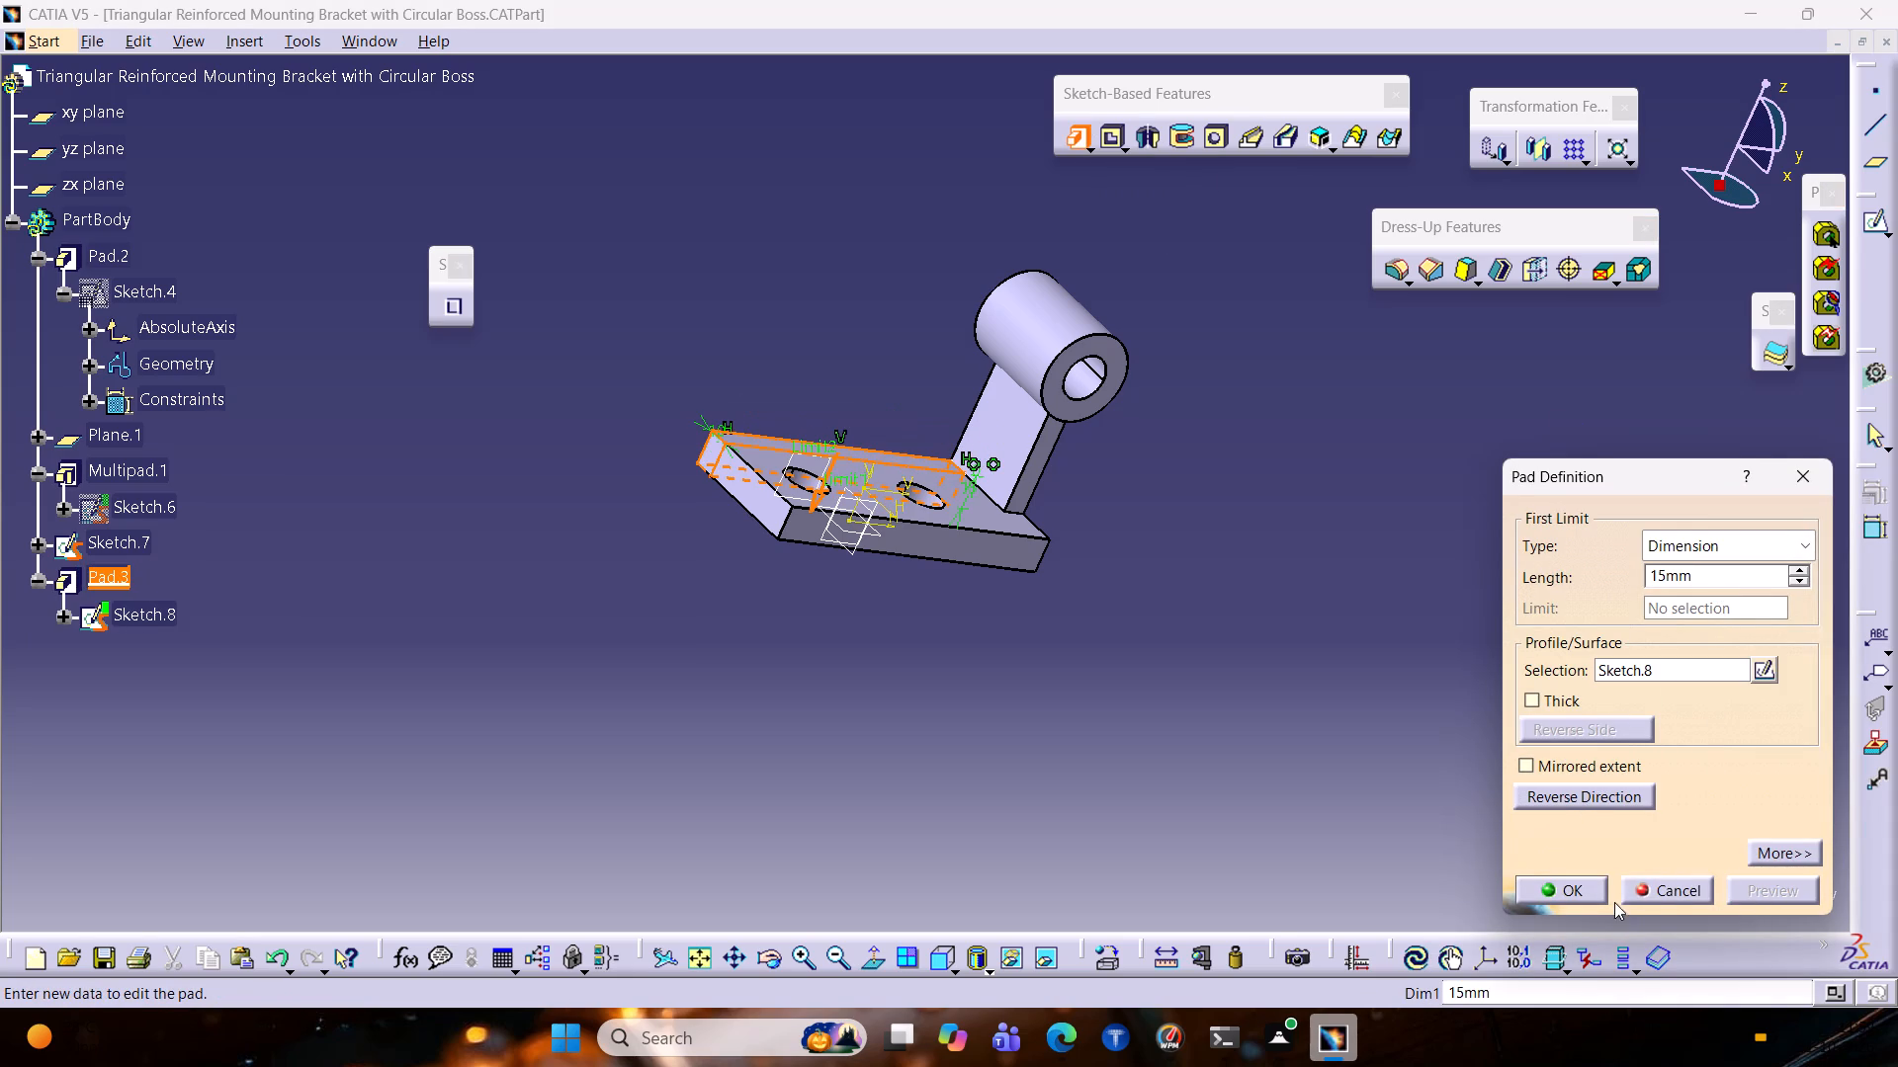
click(1593, 895)
click(905, 643)
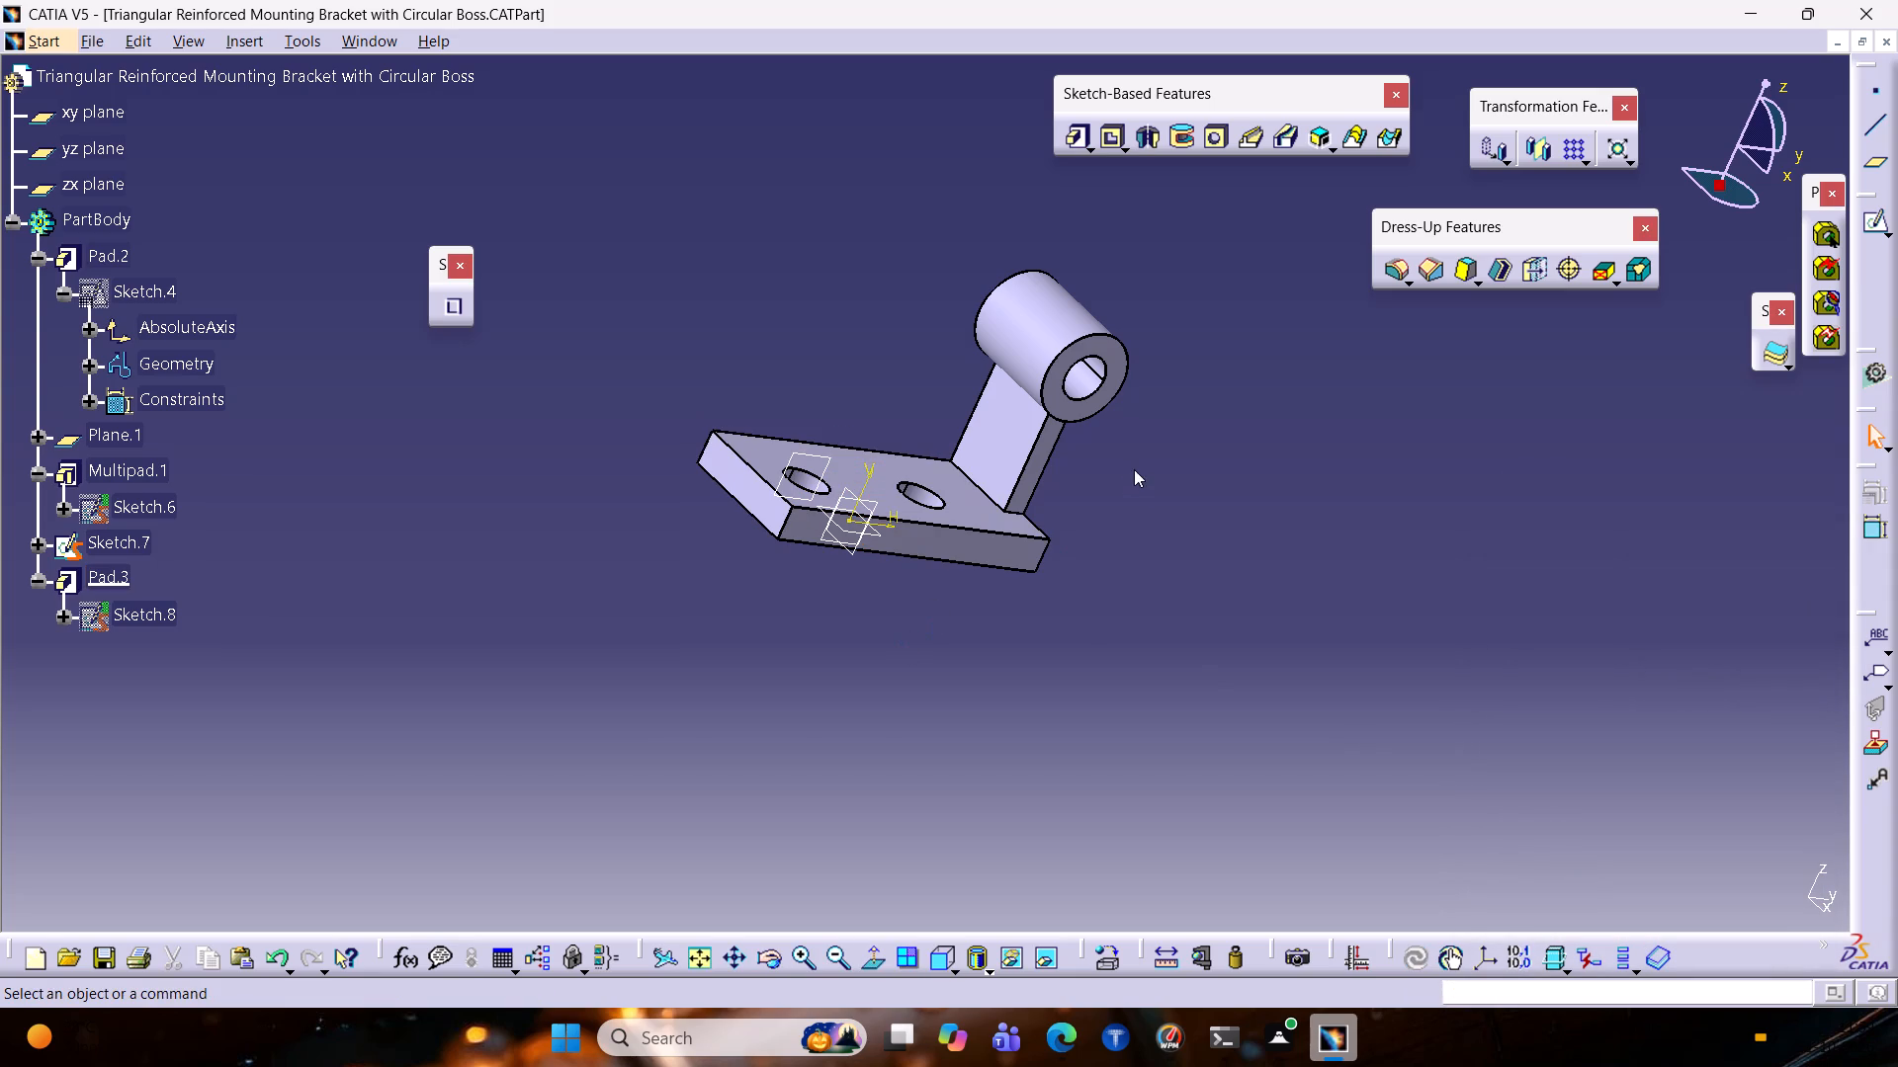
In a new sketch on the yz plane, project the base plate's top edge and the boss's outer circle.
ctrl+middle_drag(1103, 522, 1154, 473)
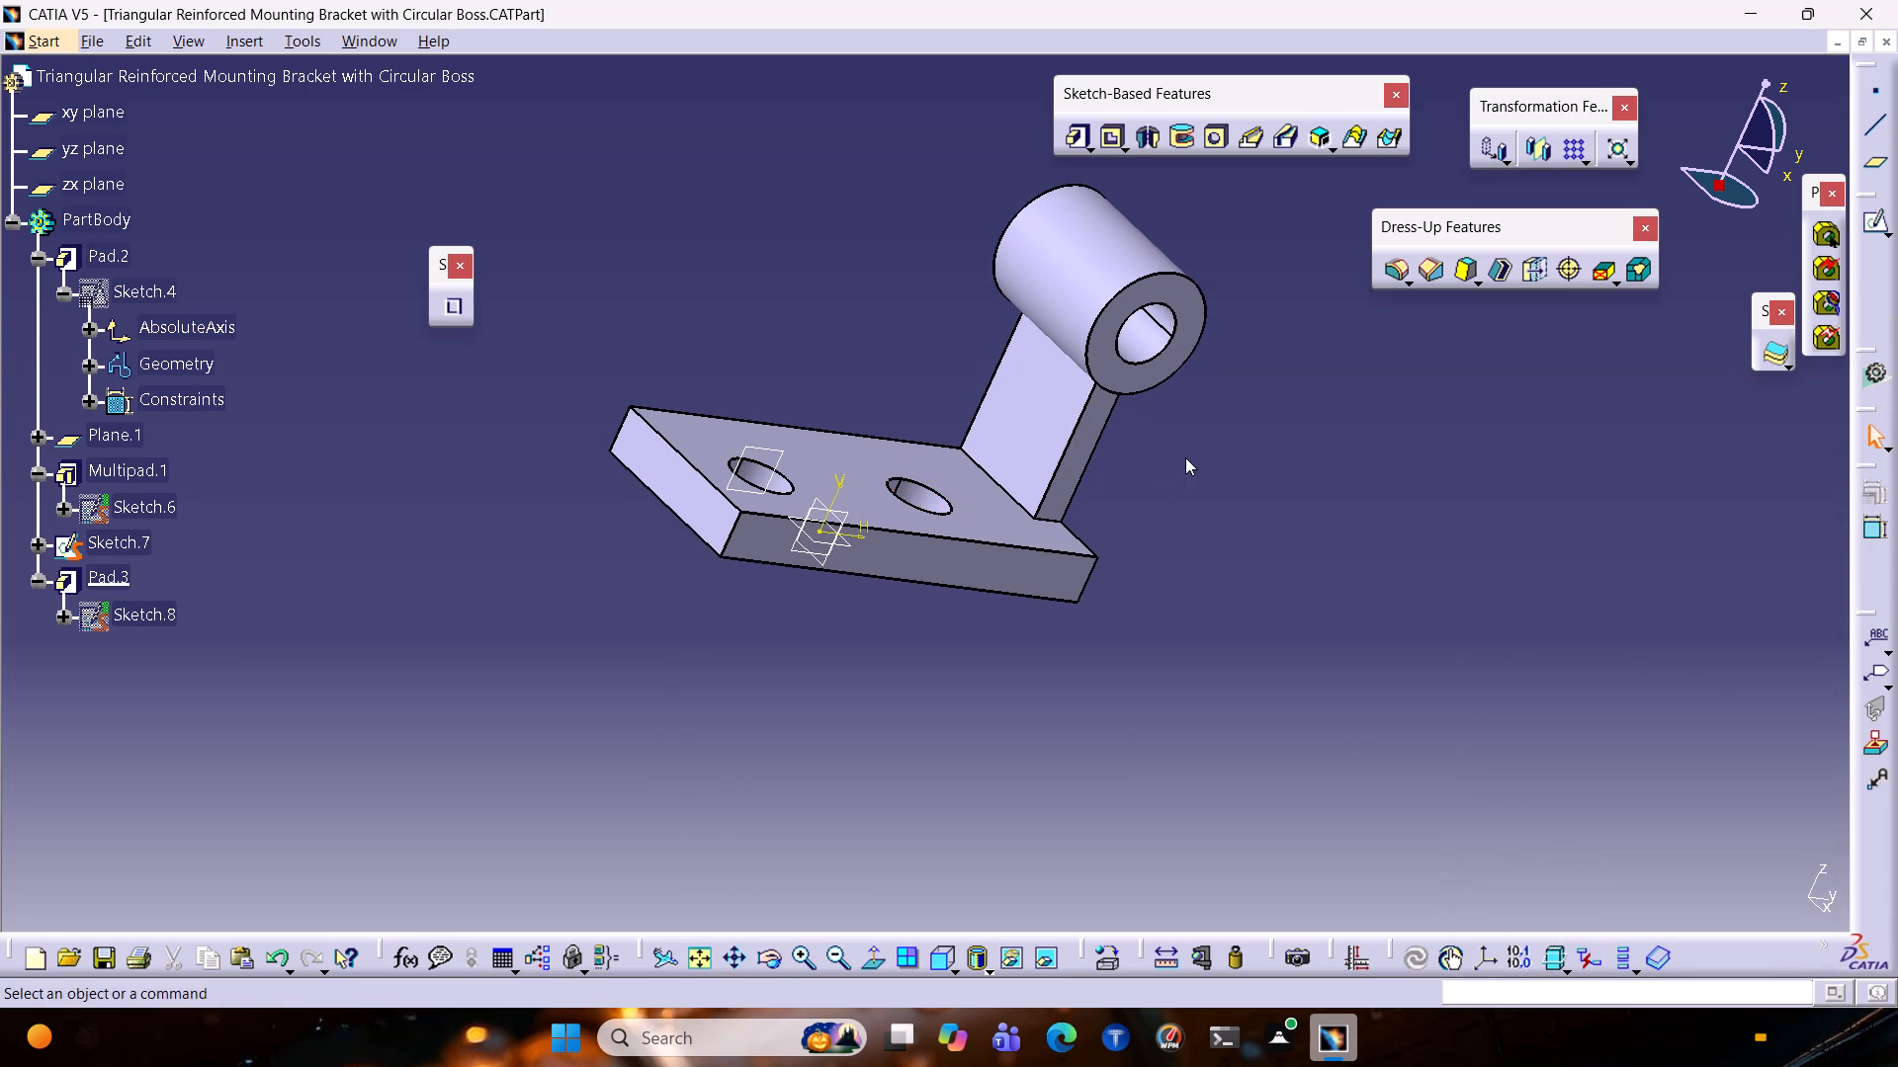
middle_drag(1187, 455, 1120, 656)
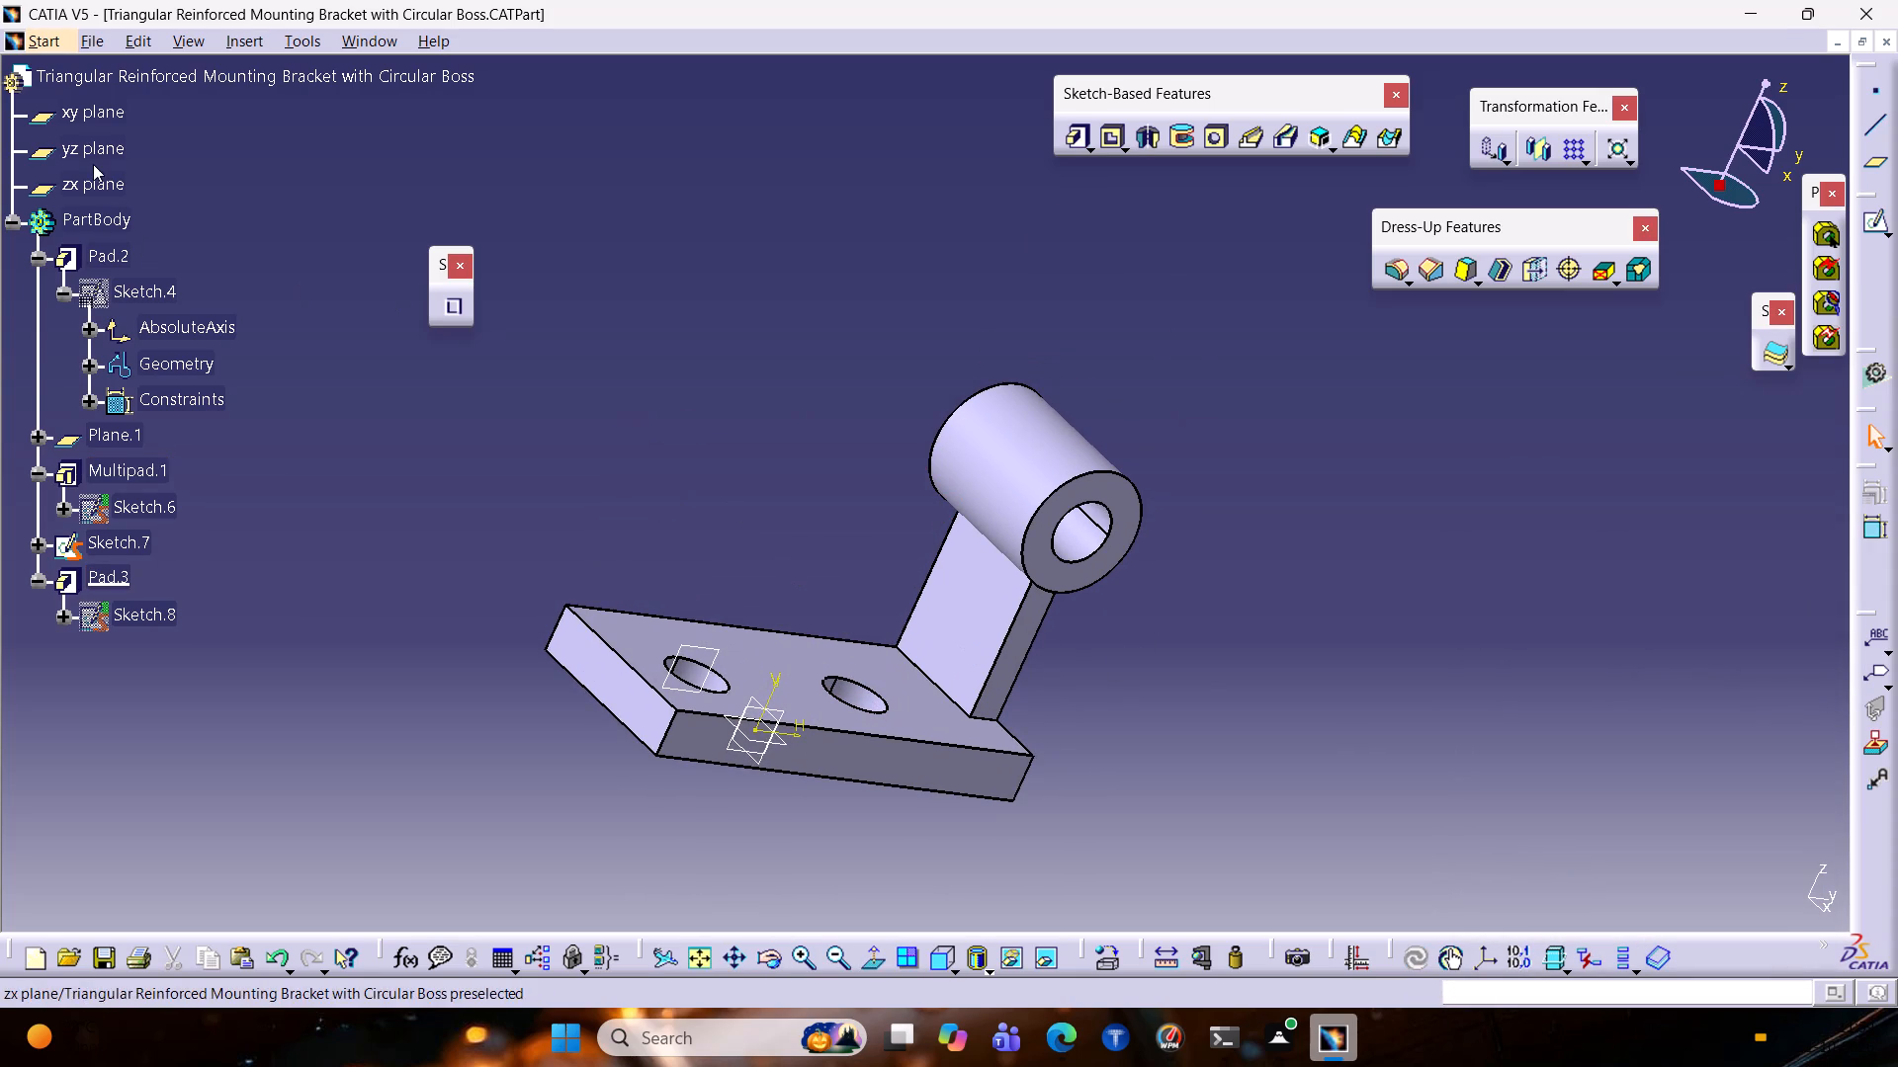
click(95, 155)
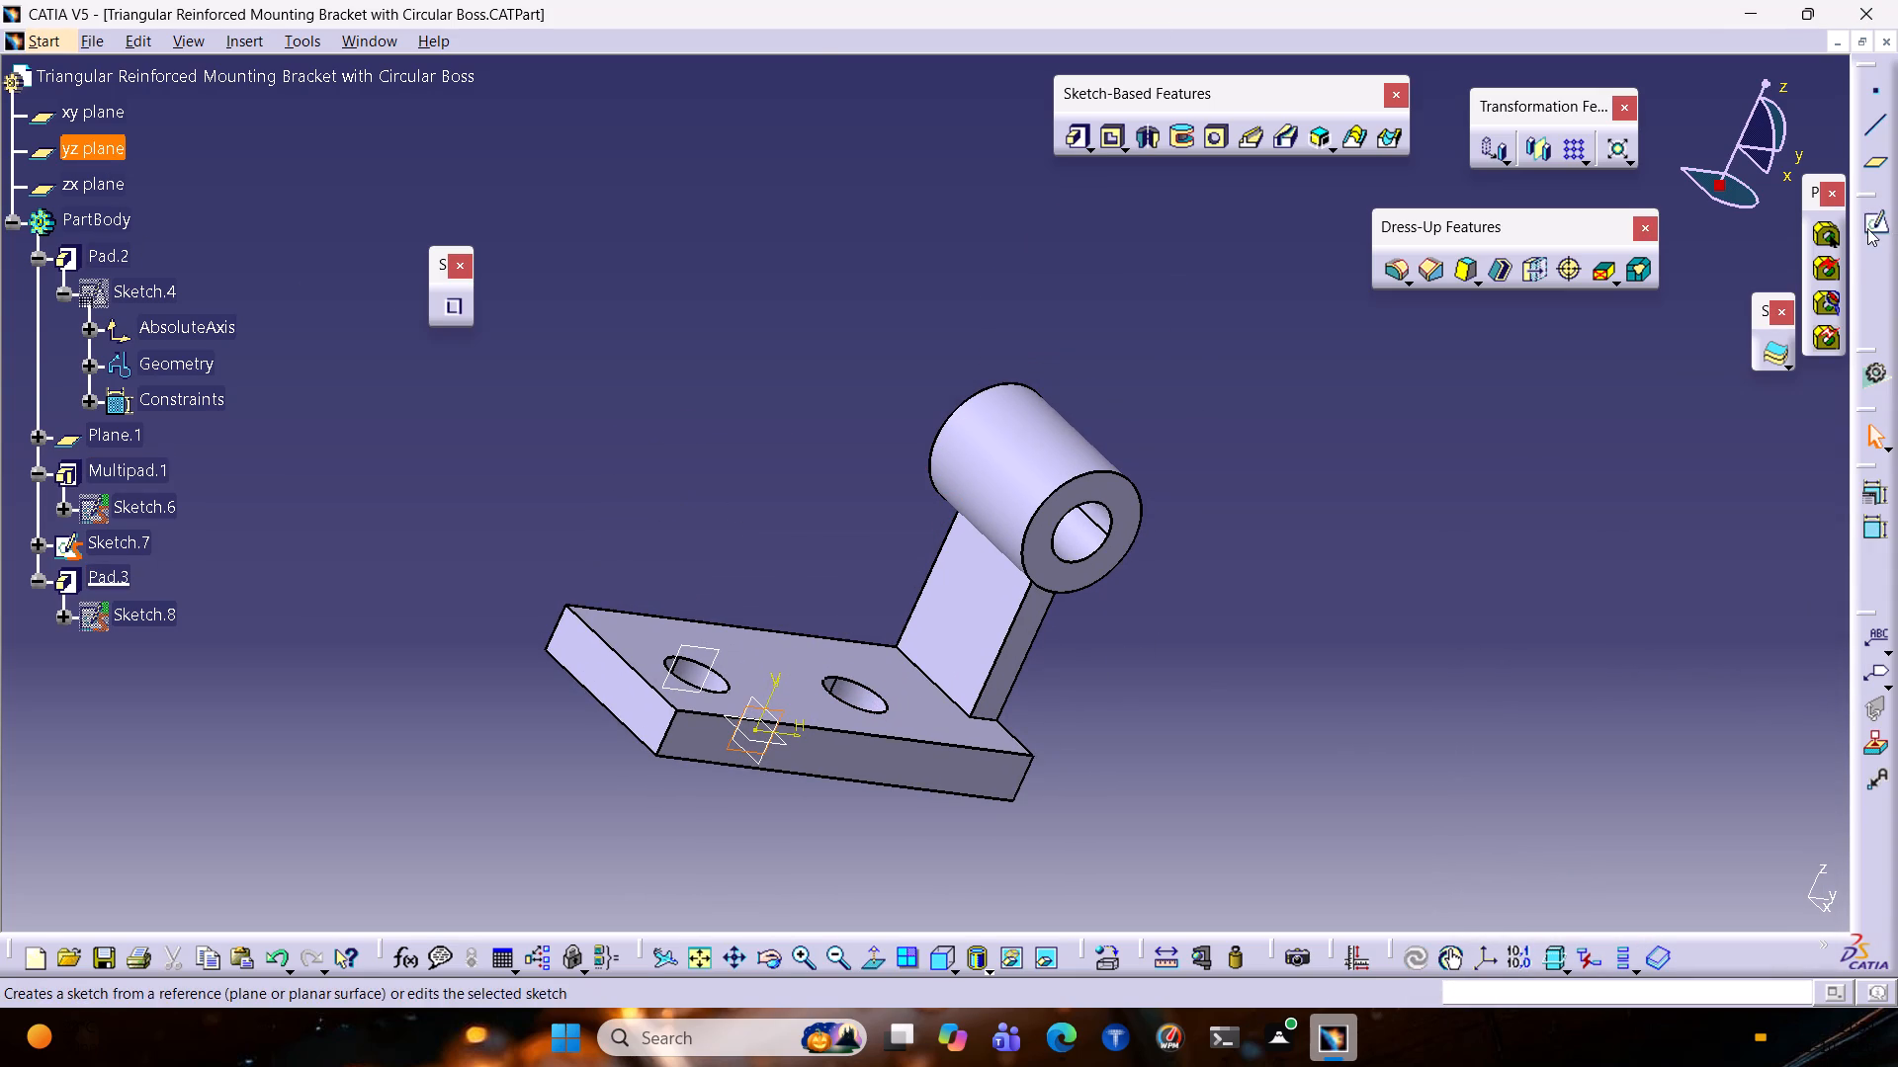
click(1867, 228)
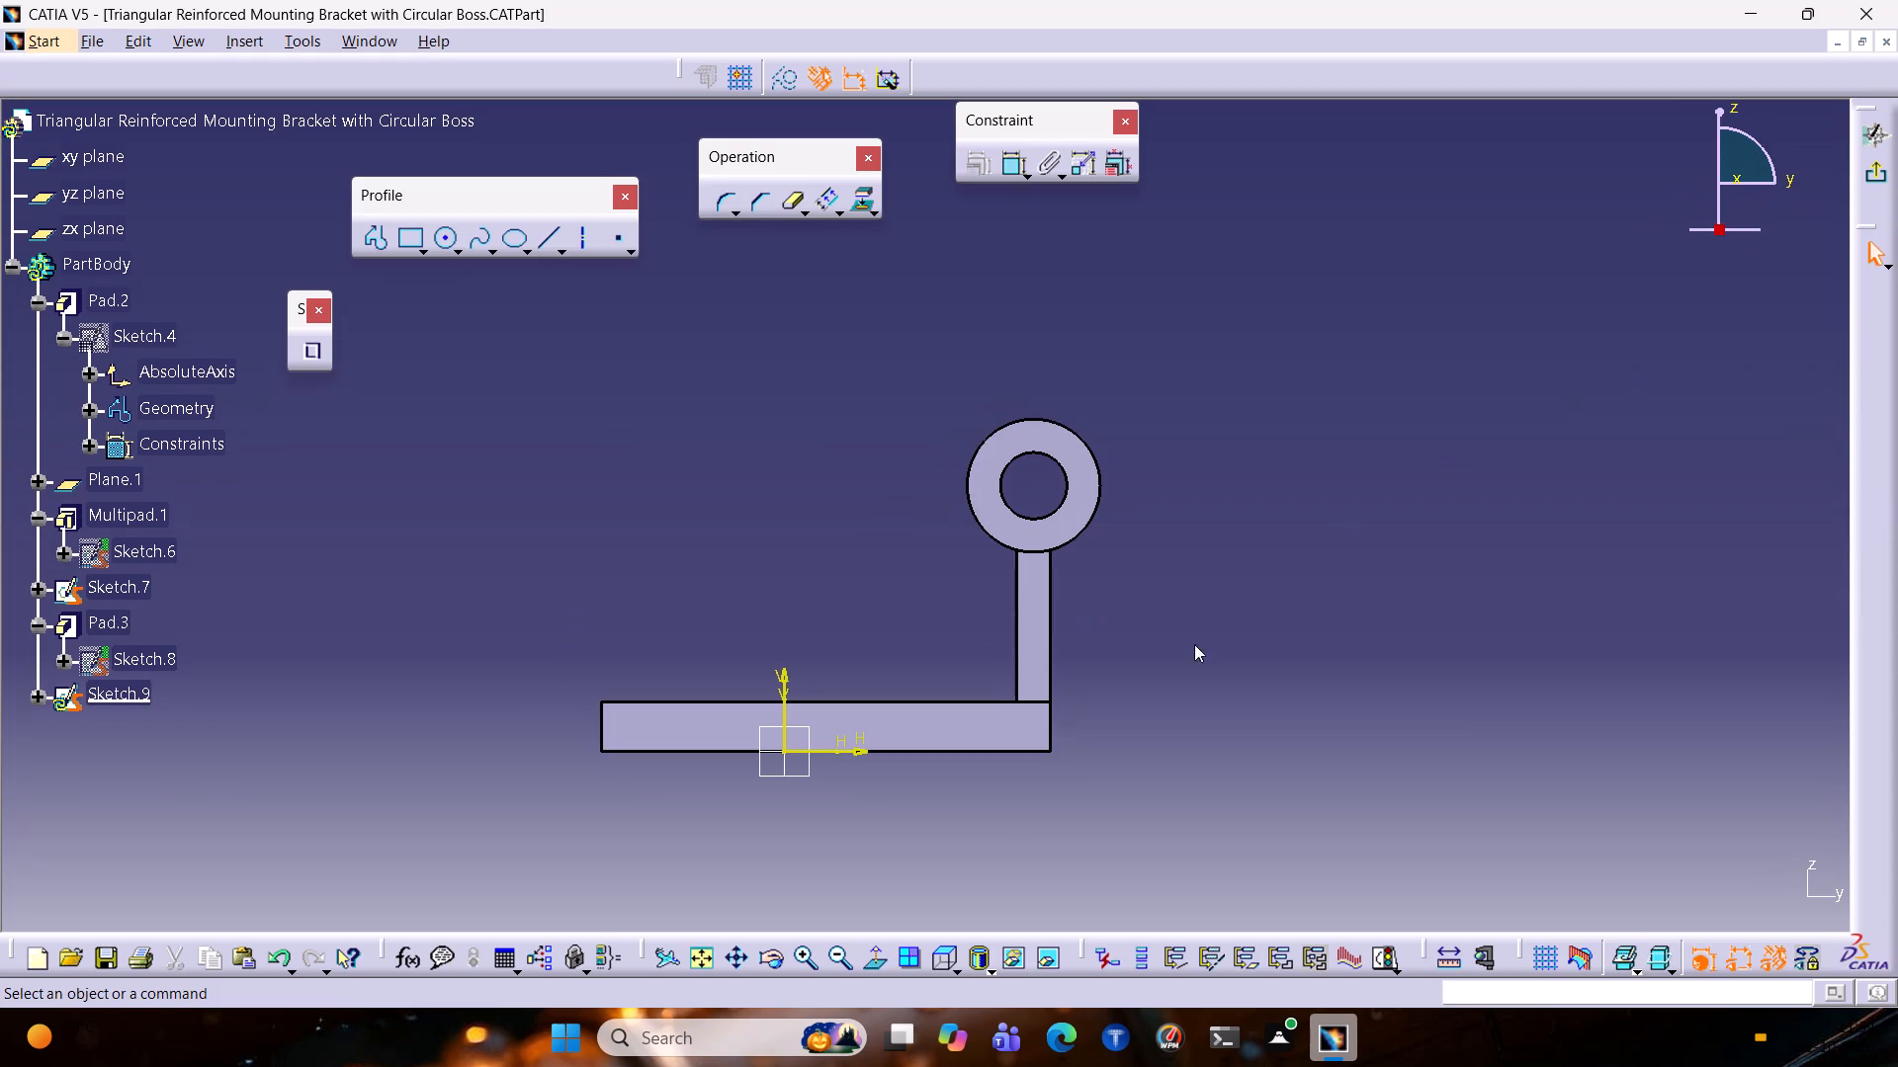
click(996, 540)
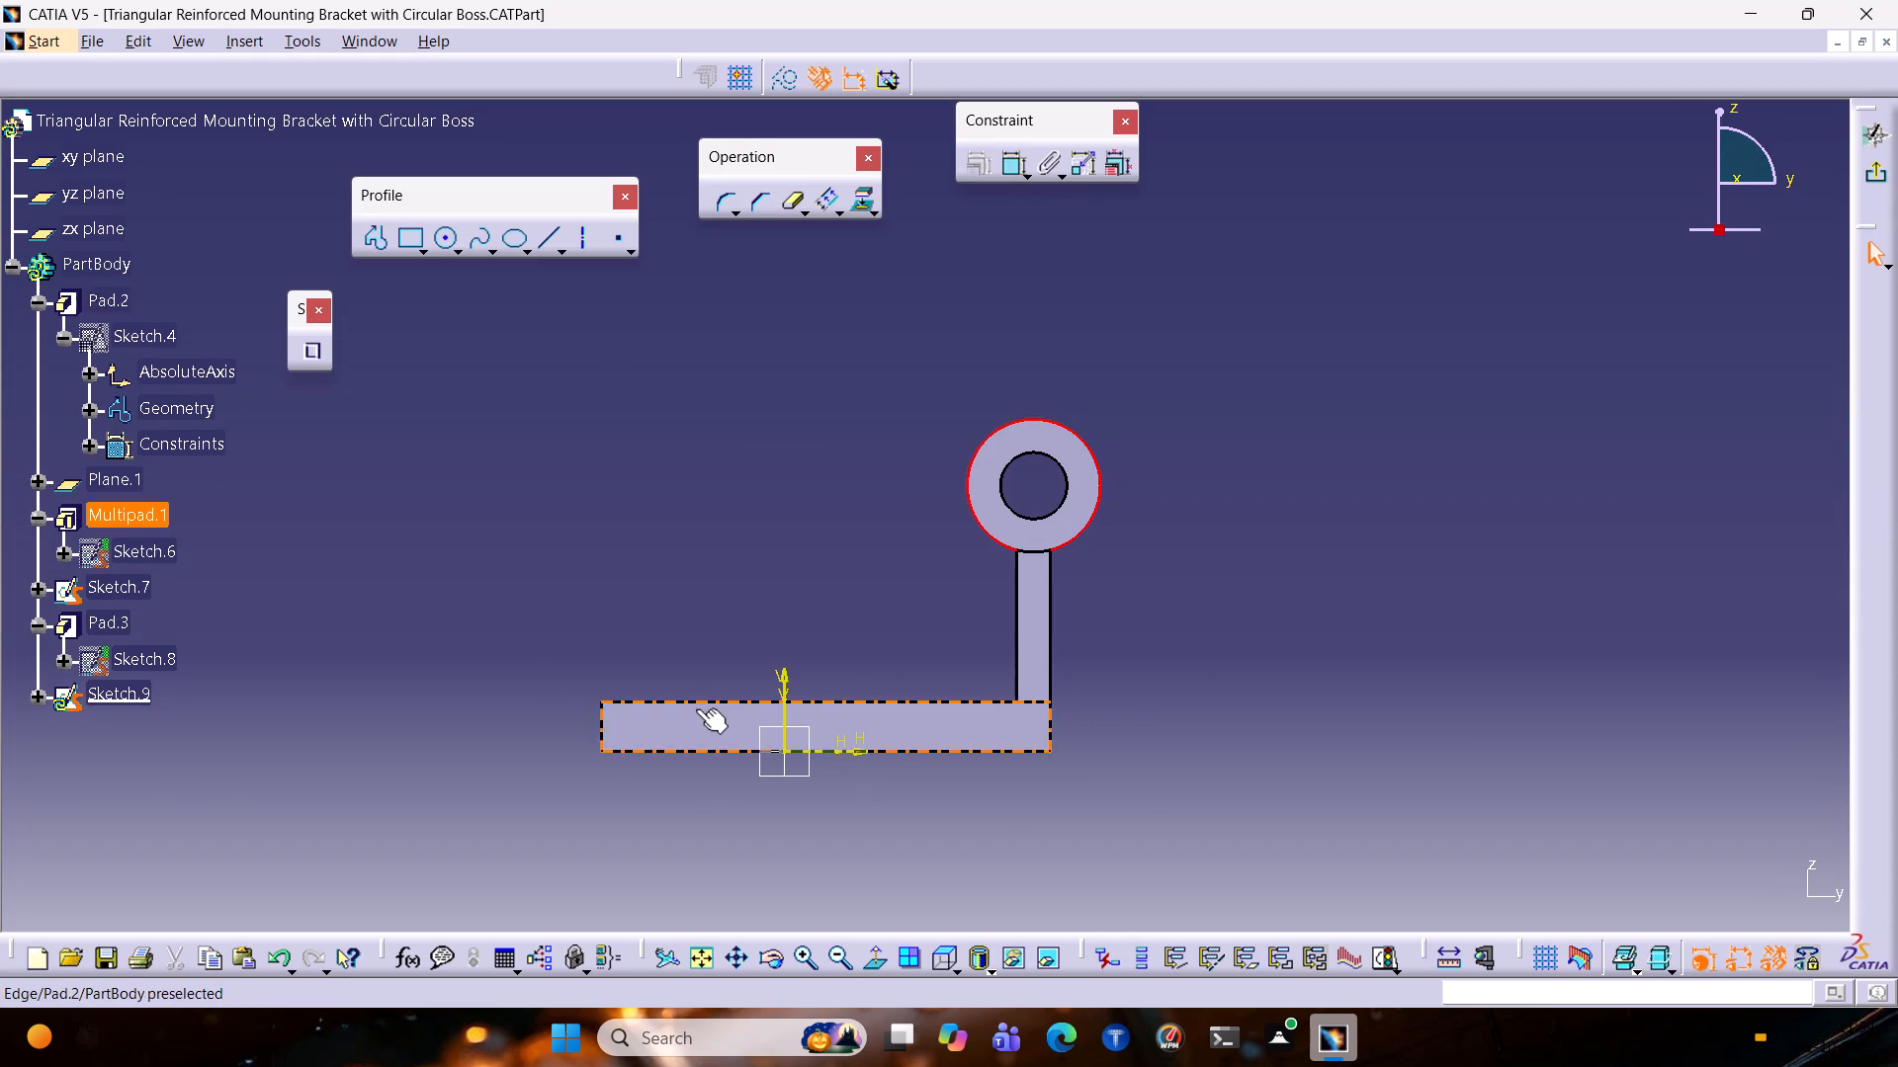
ctrl+click(695, 708)
click(742, 638)
click(678, 702)
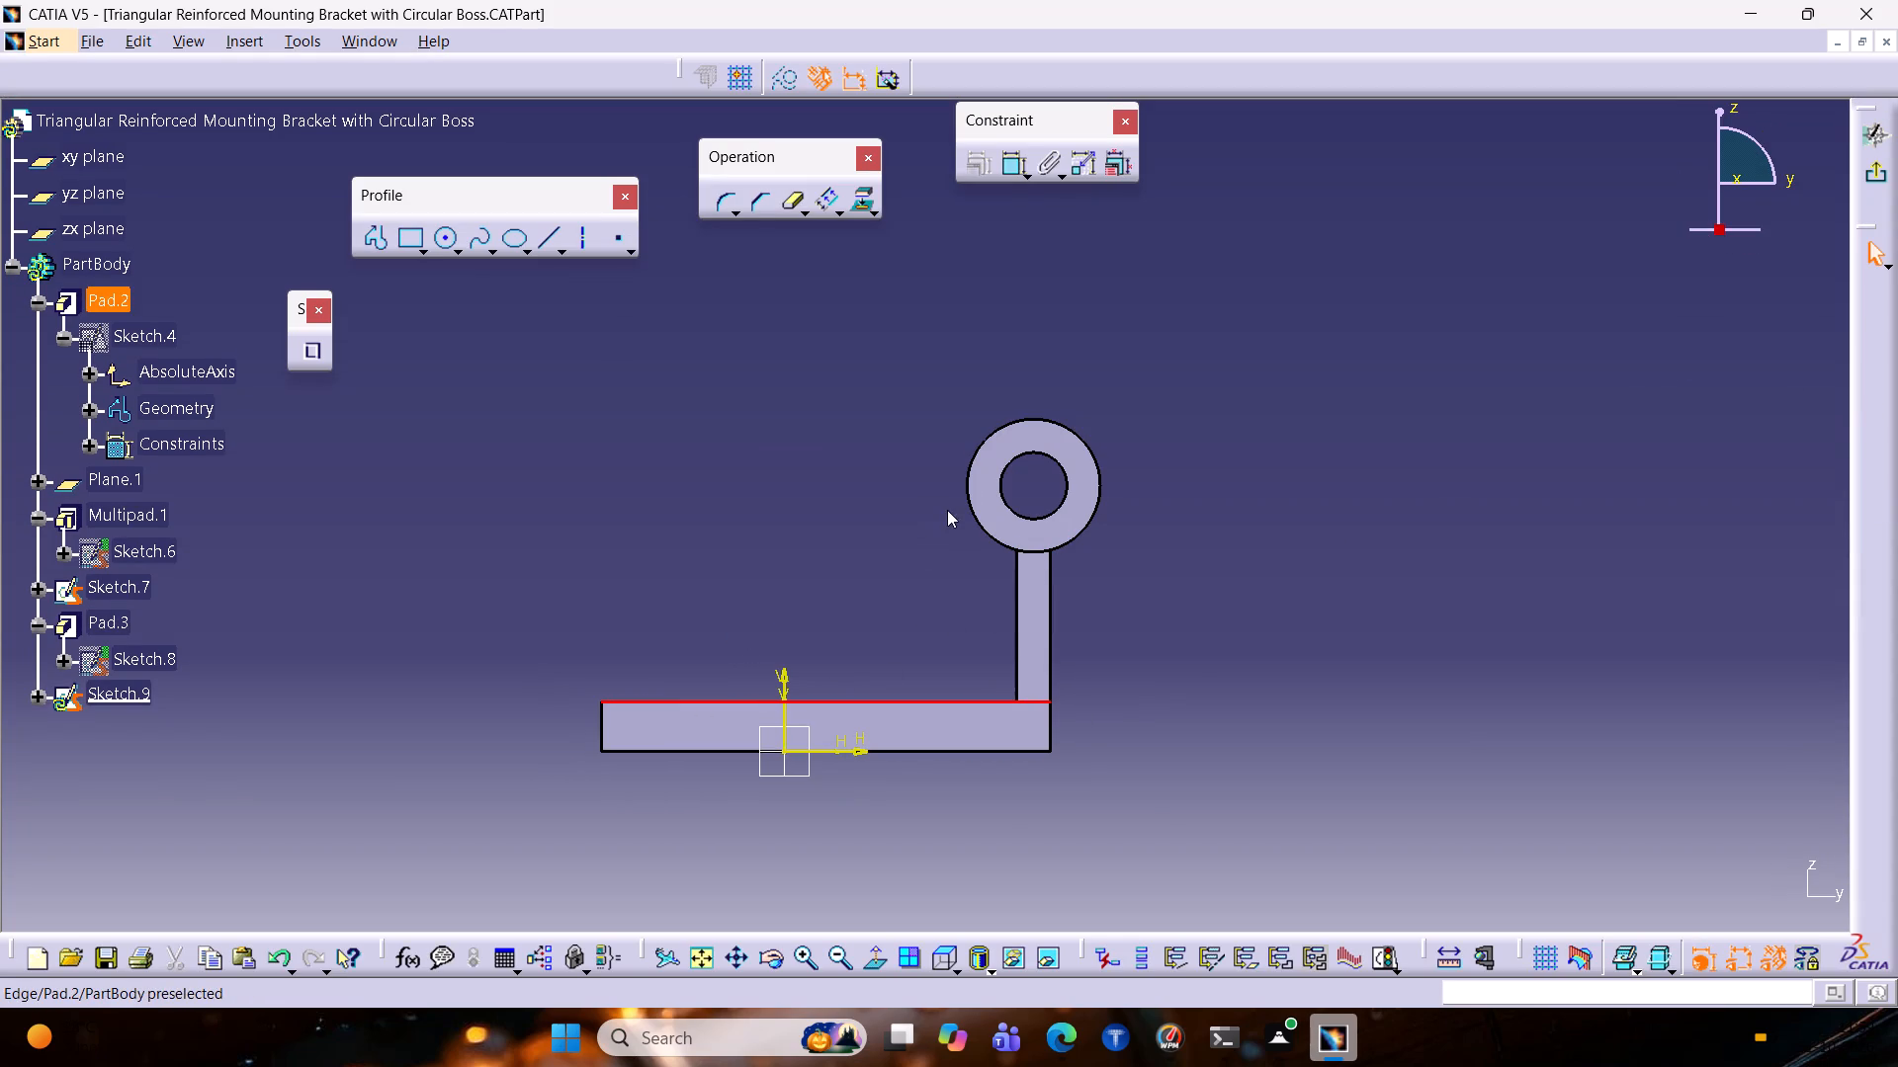
ctrl+click(967, 490)
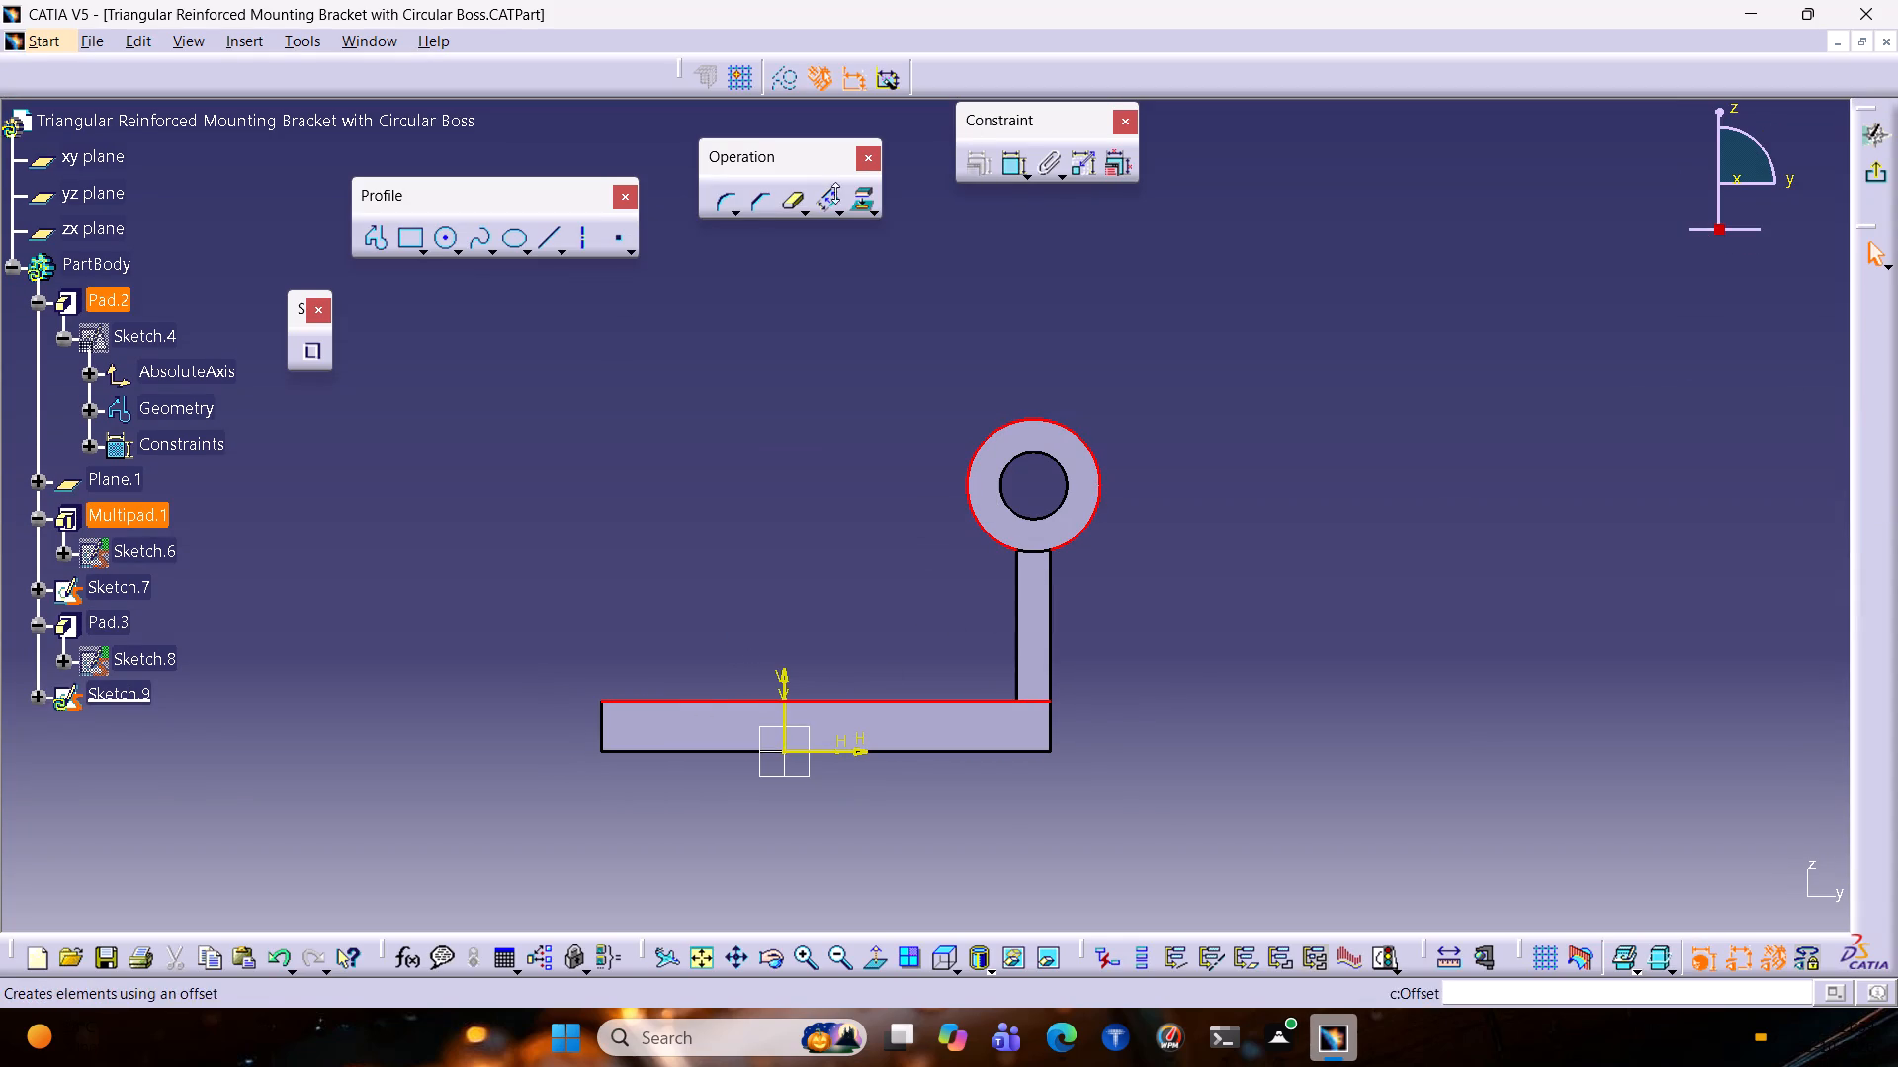
click(851, 197)
click(1681, 887)
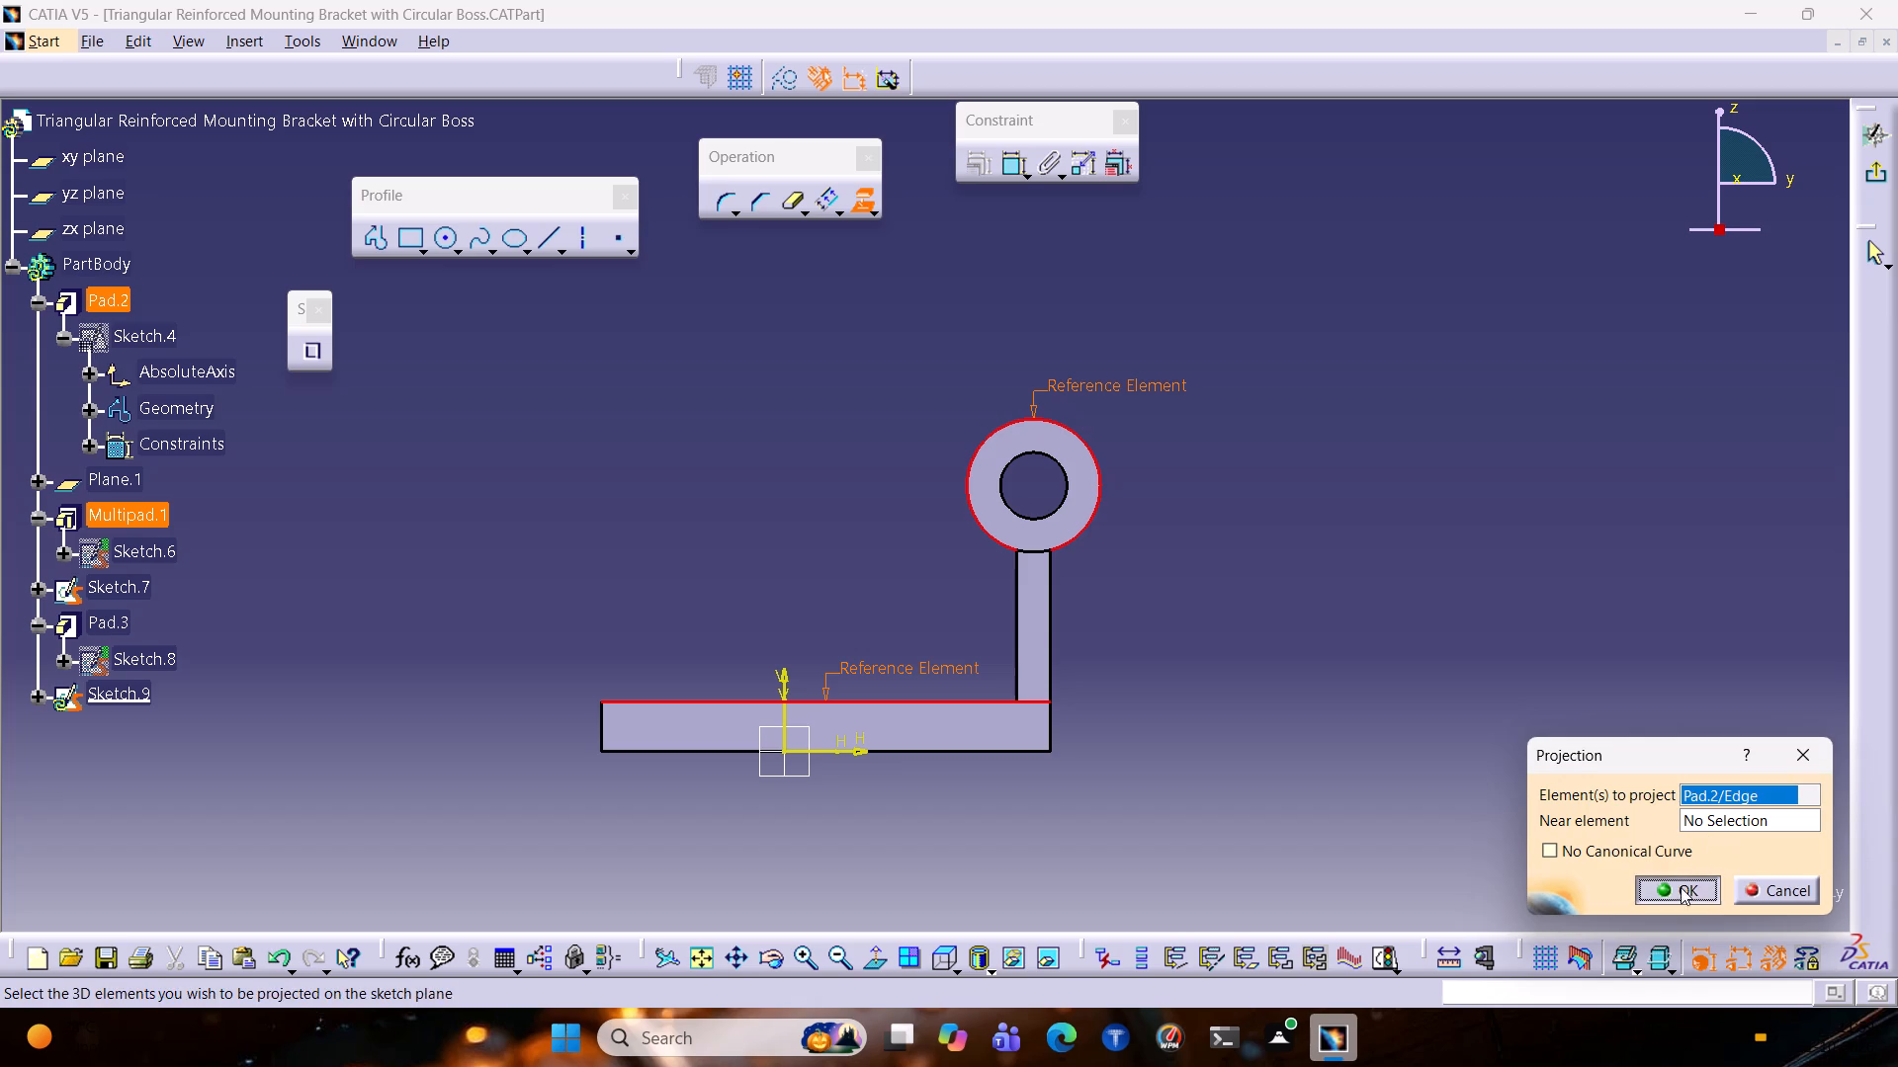
click(645, 549)
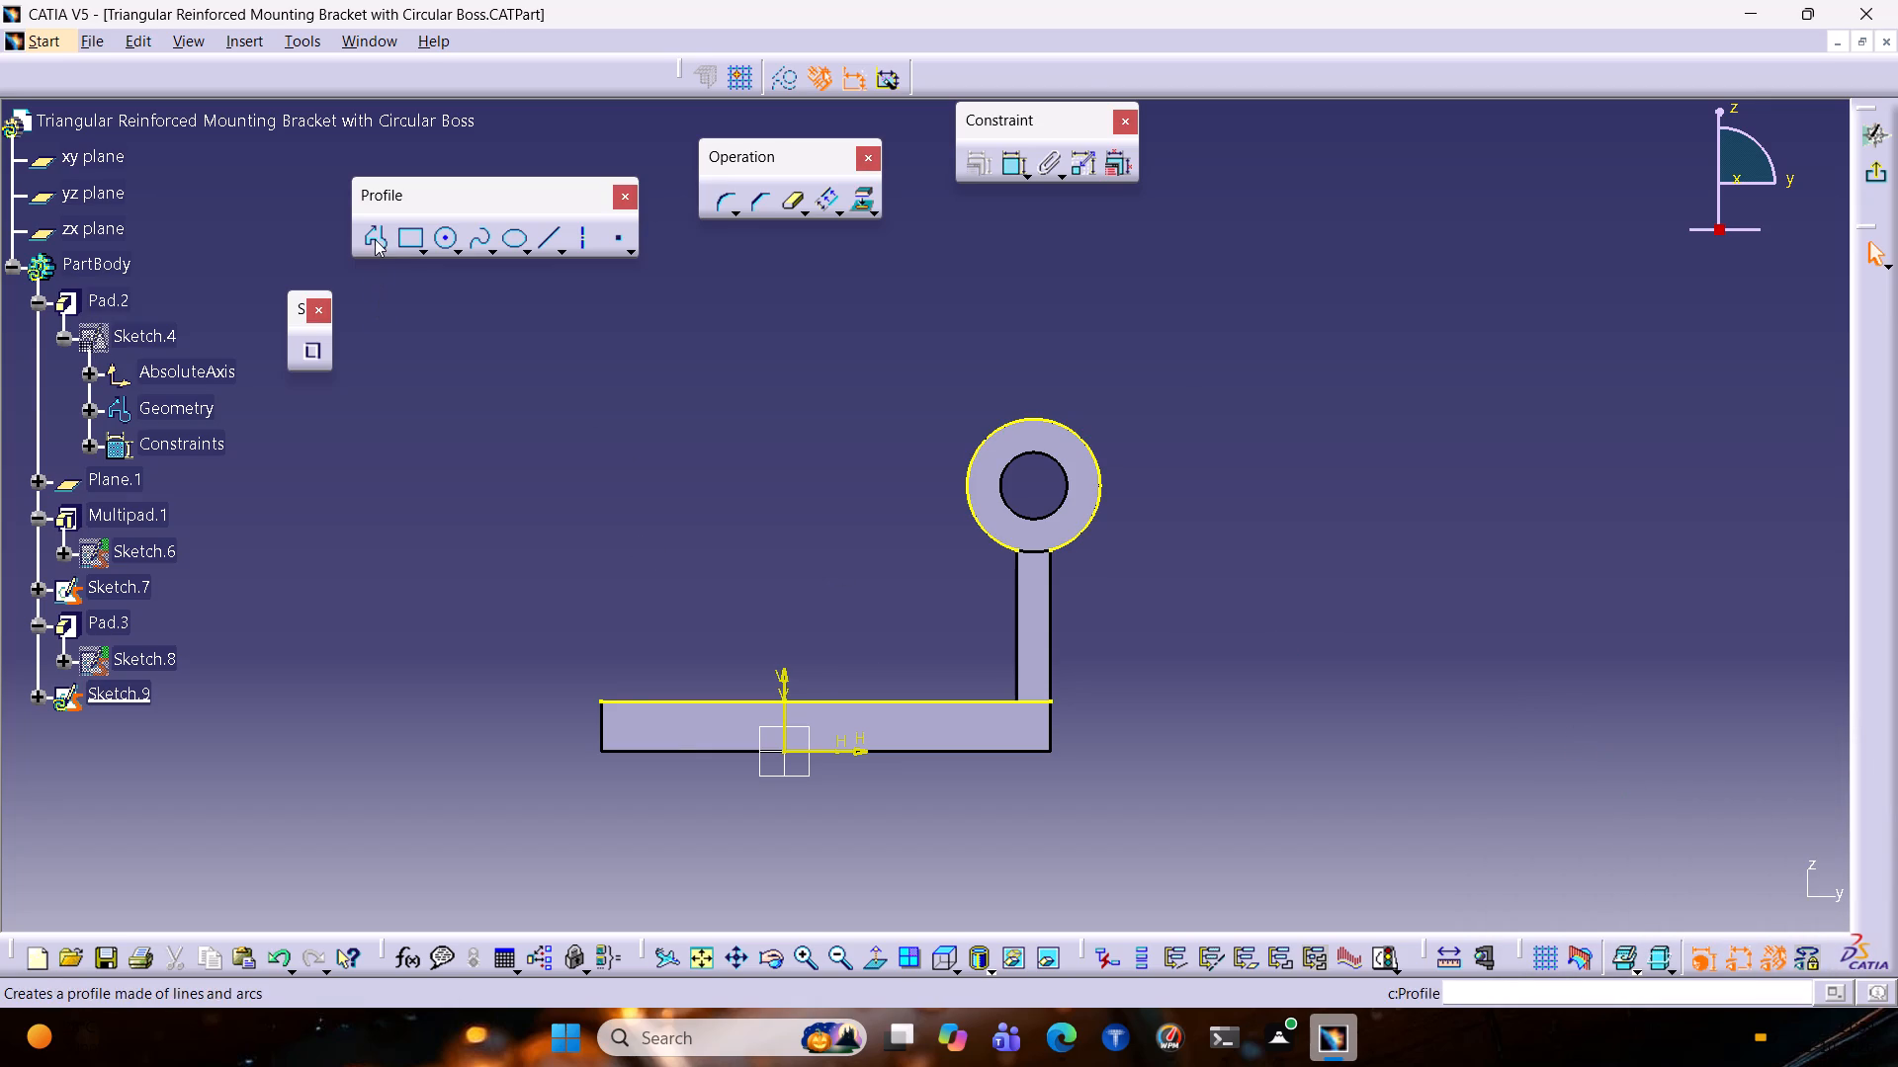
Draw a sloping line from the projected top edge's end away from the boss to the upper side of the boss circle.
click(375, 239)
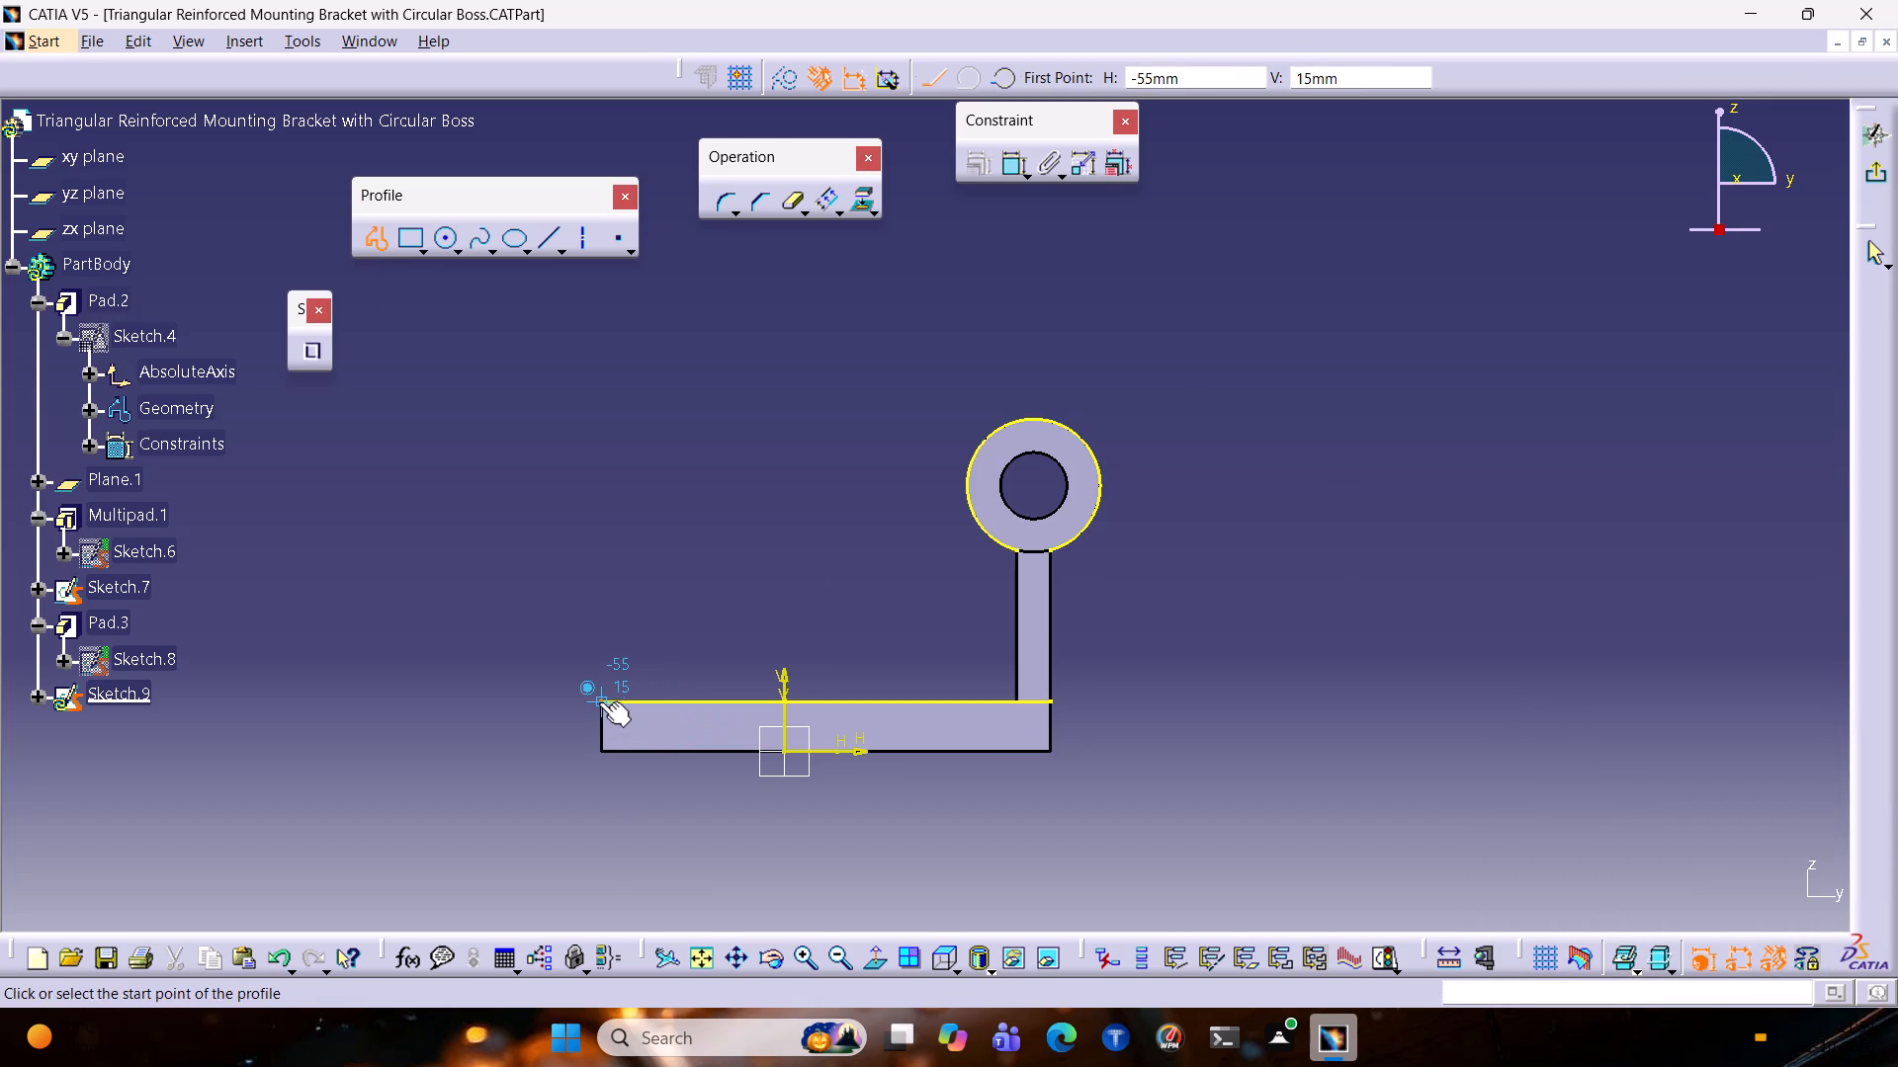
click(599, 698)
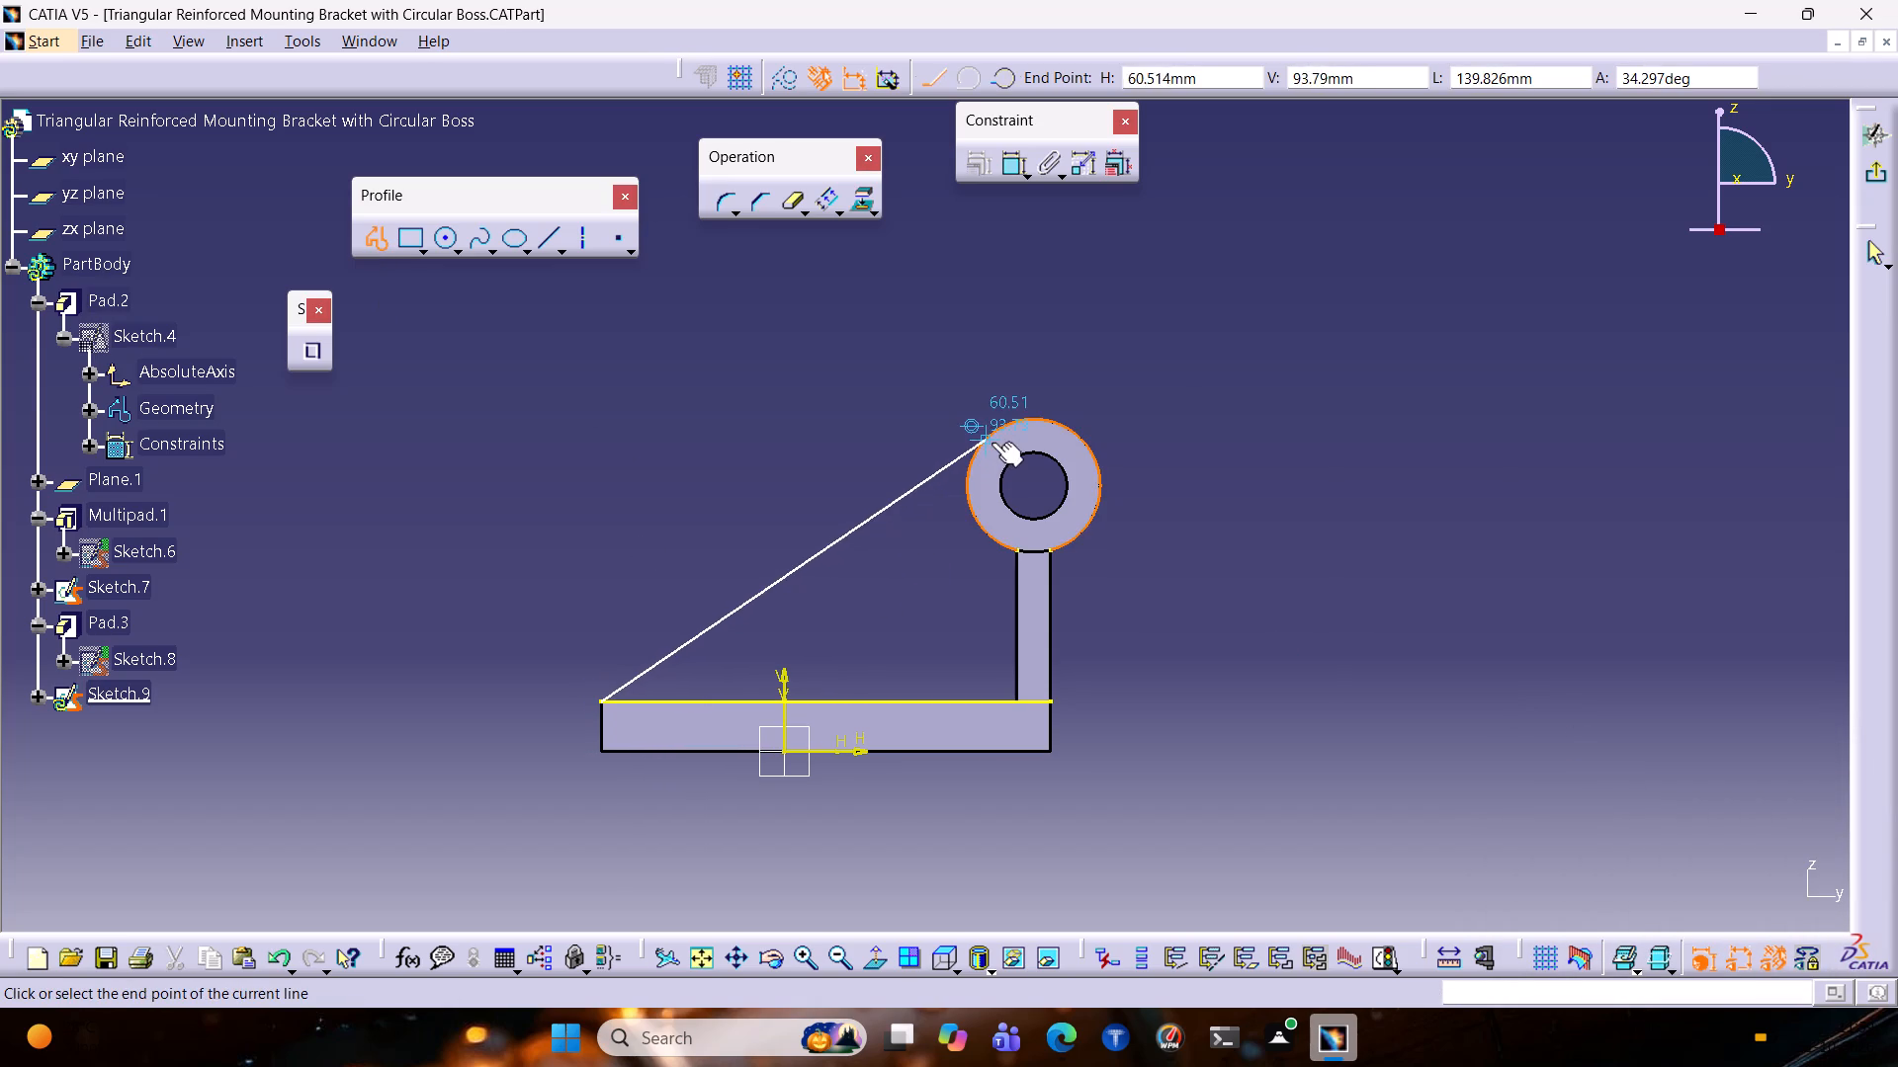
click(993, 432)
key(Escape)
key(Escape)
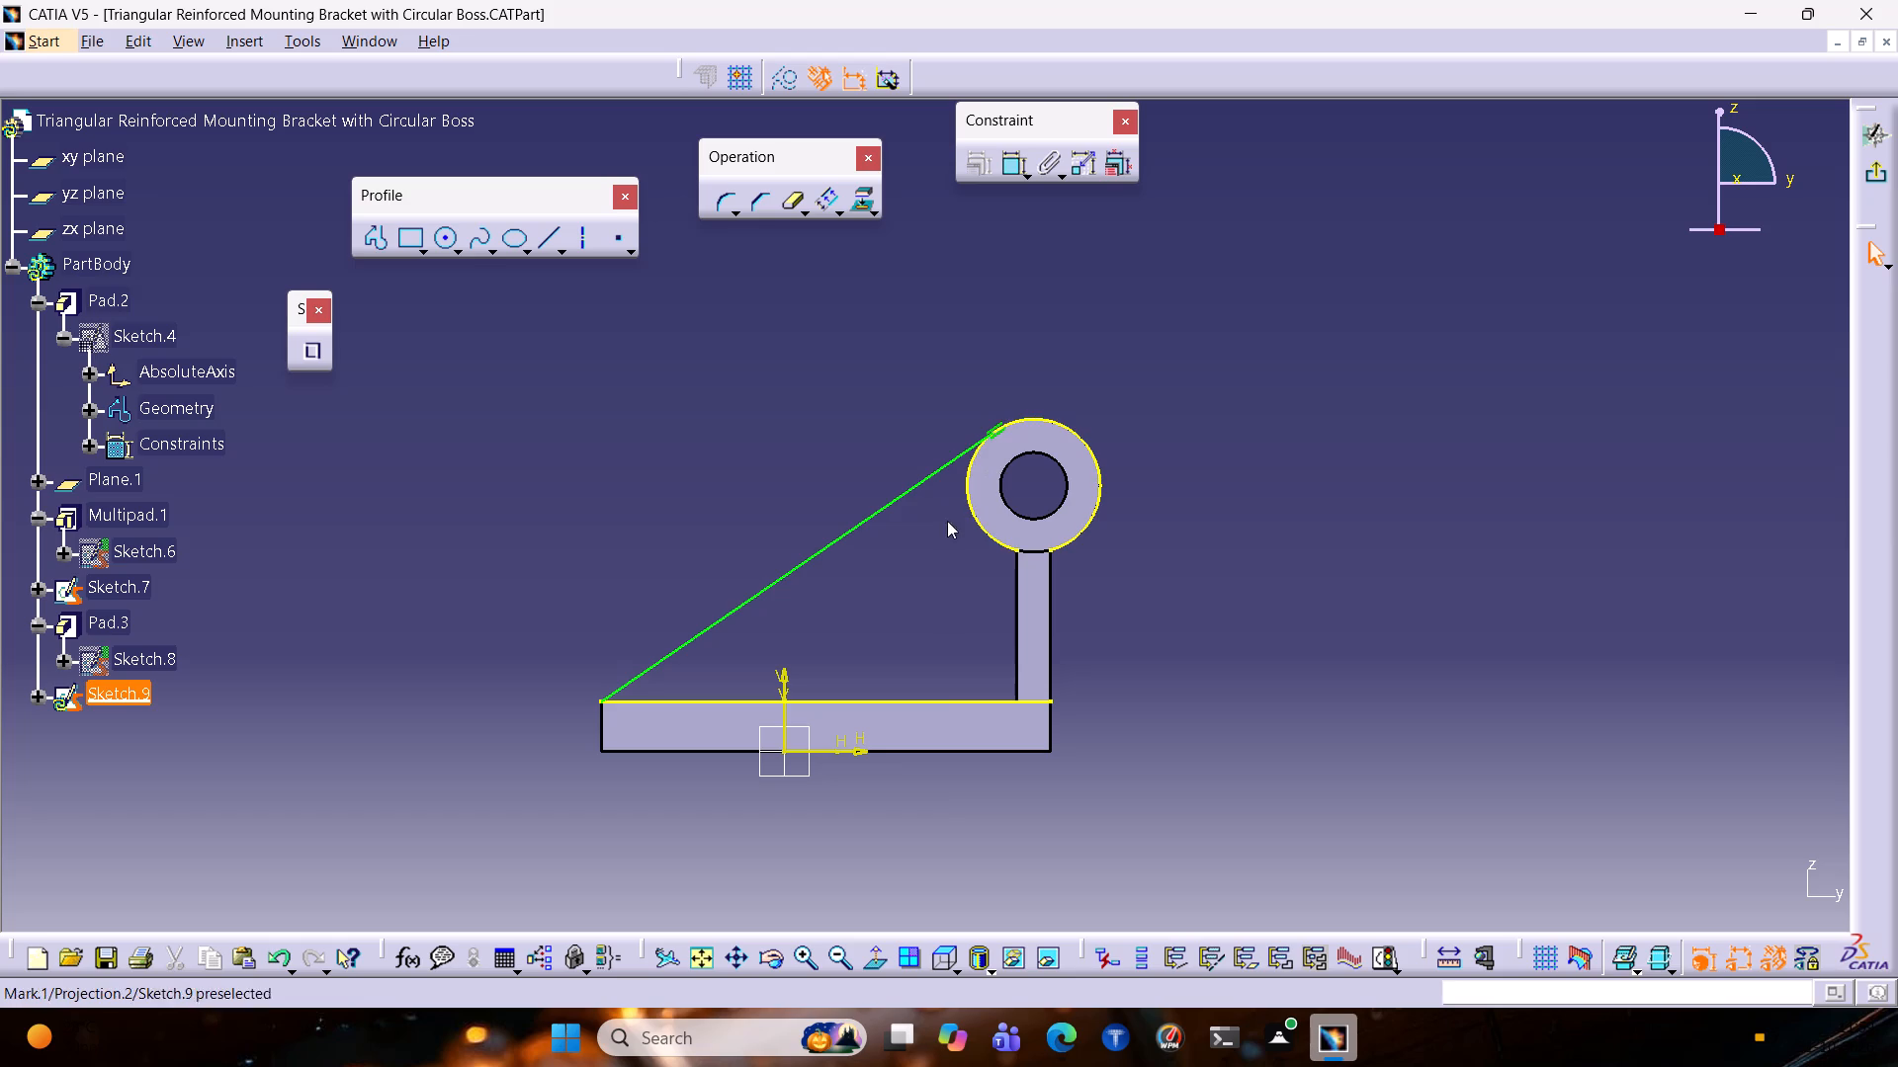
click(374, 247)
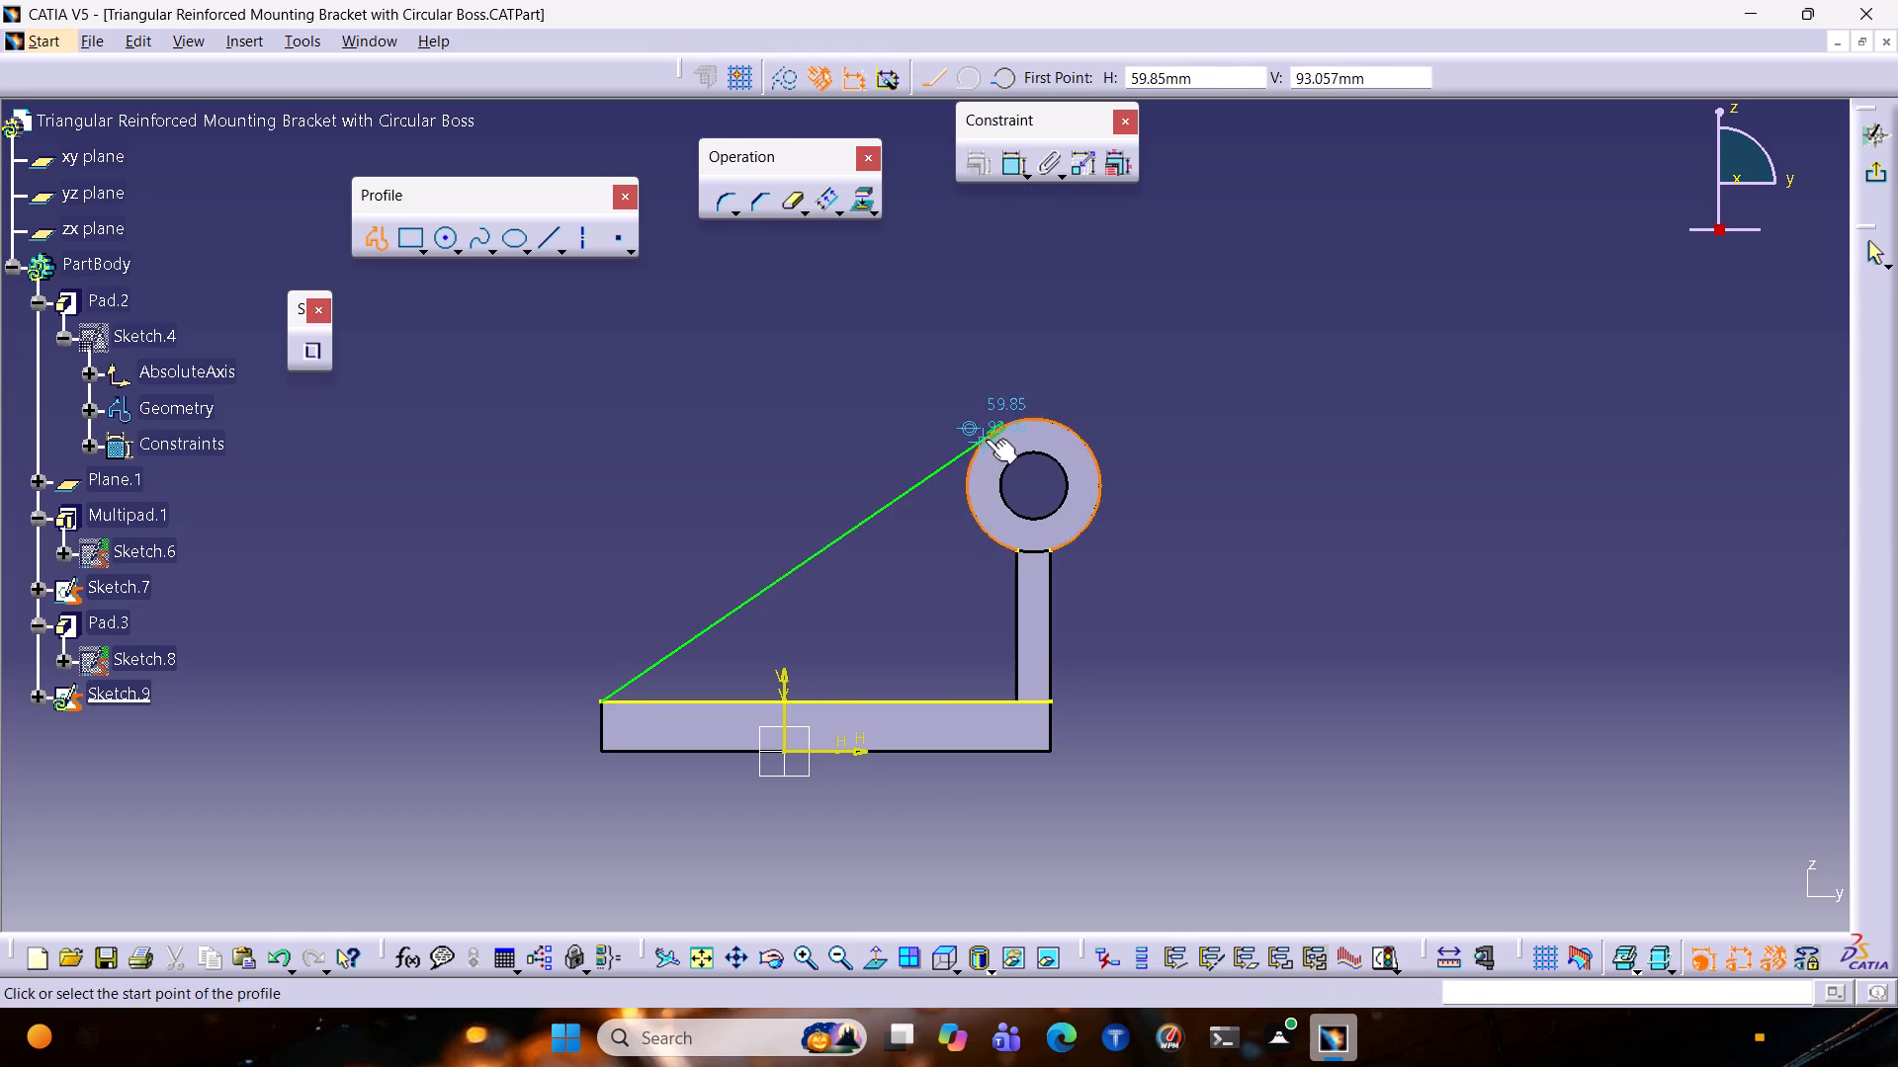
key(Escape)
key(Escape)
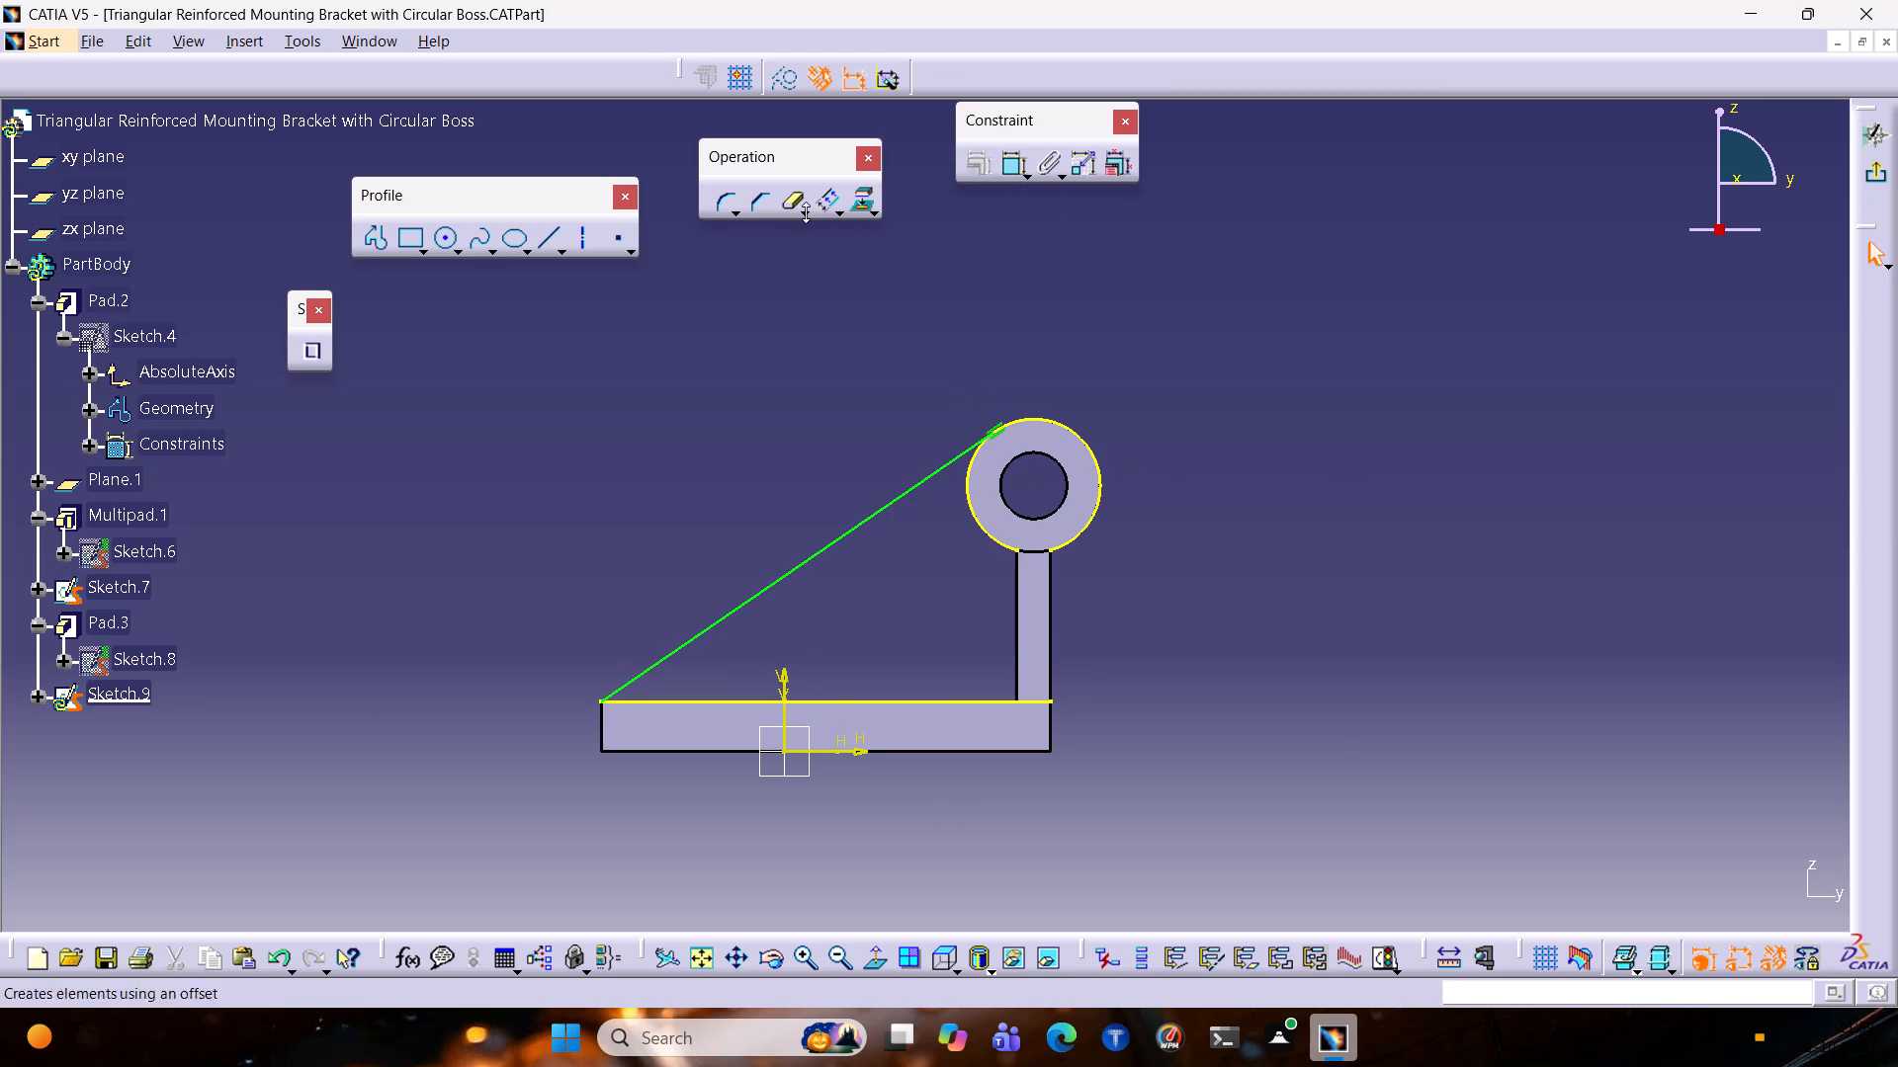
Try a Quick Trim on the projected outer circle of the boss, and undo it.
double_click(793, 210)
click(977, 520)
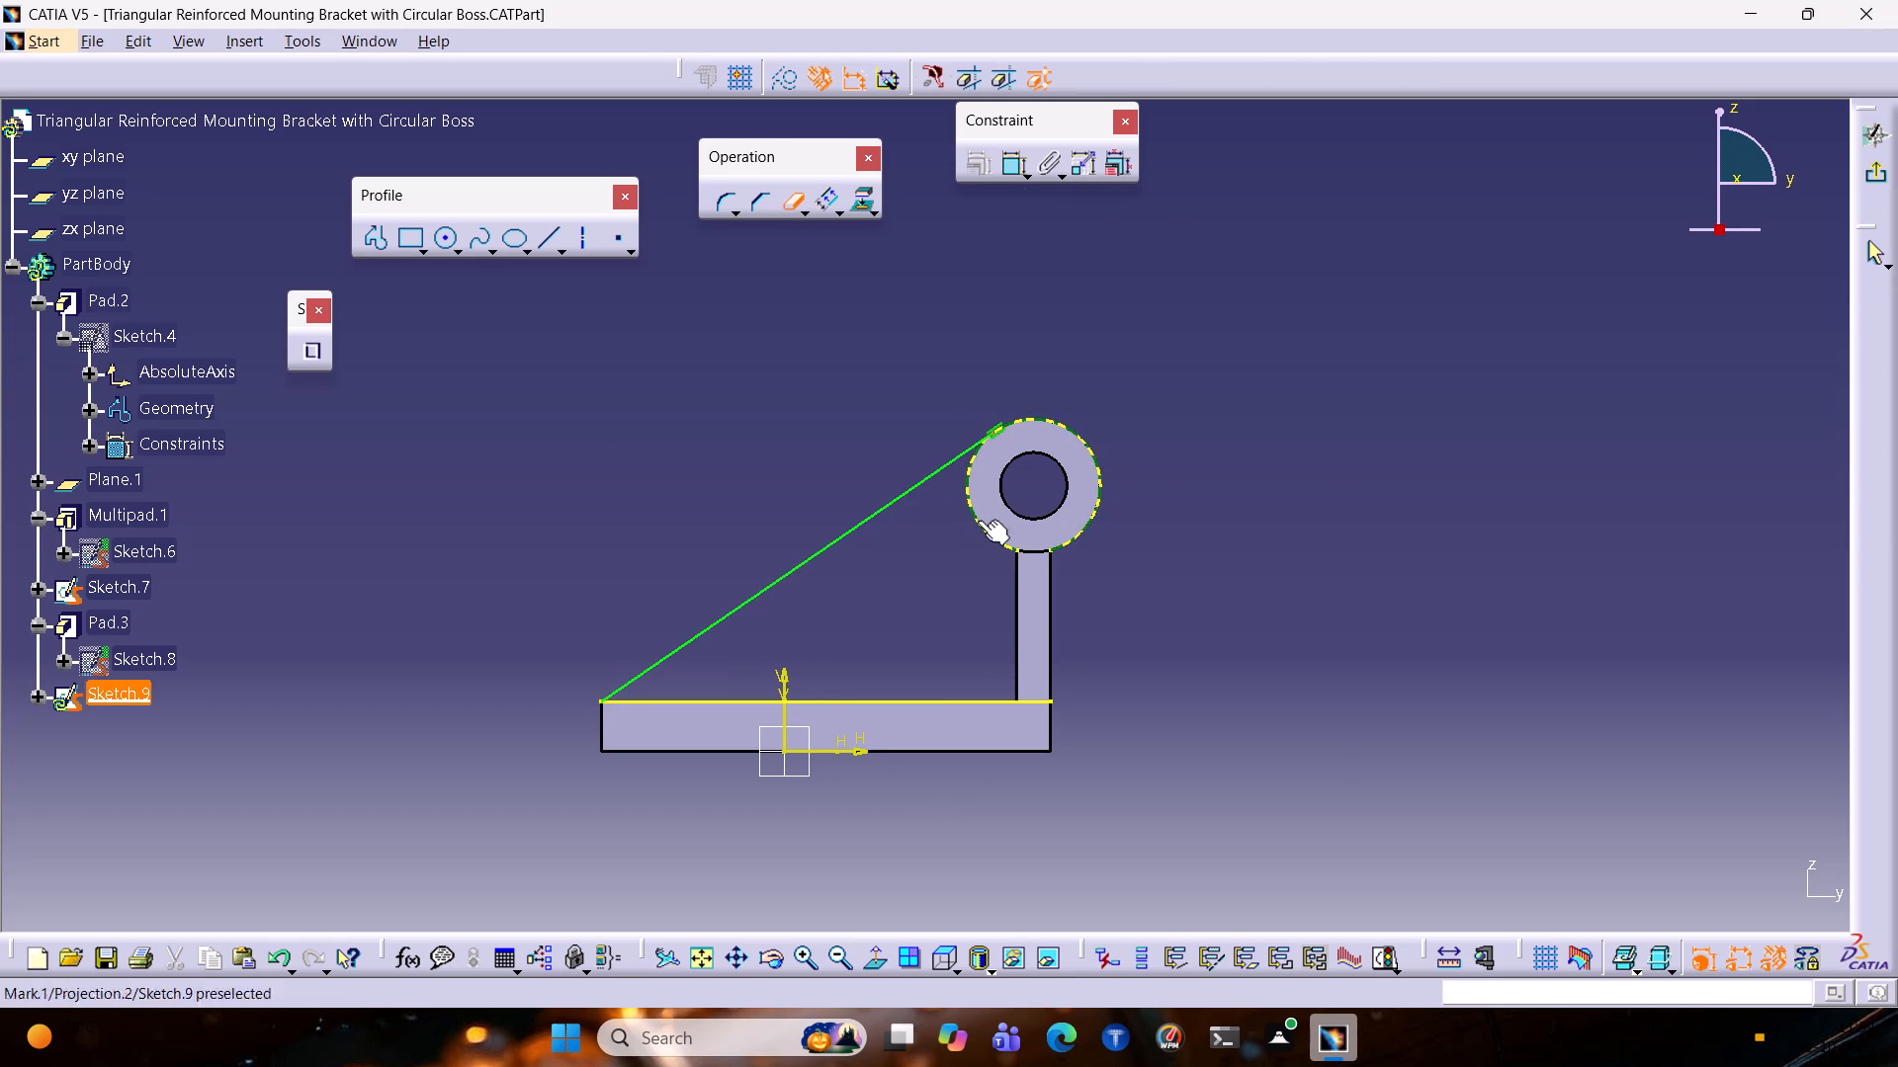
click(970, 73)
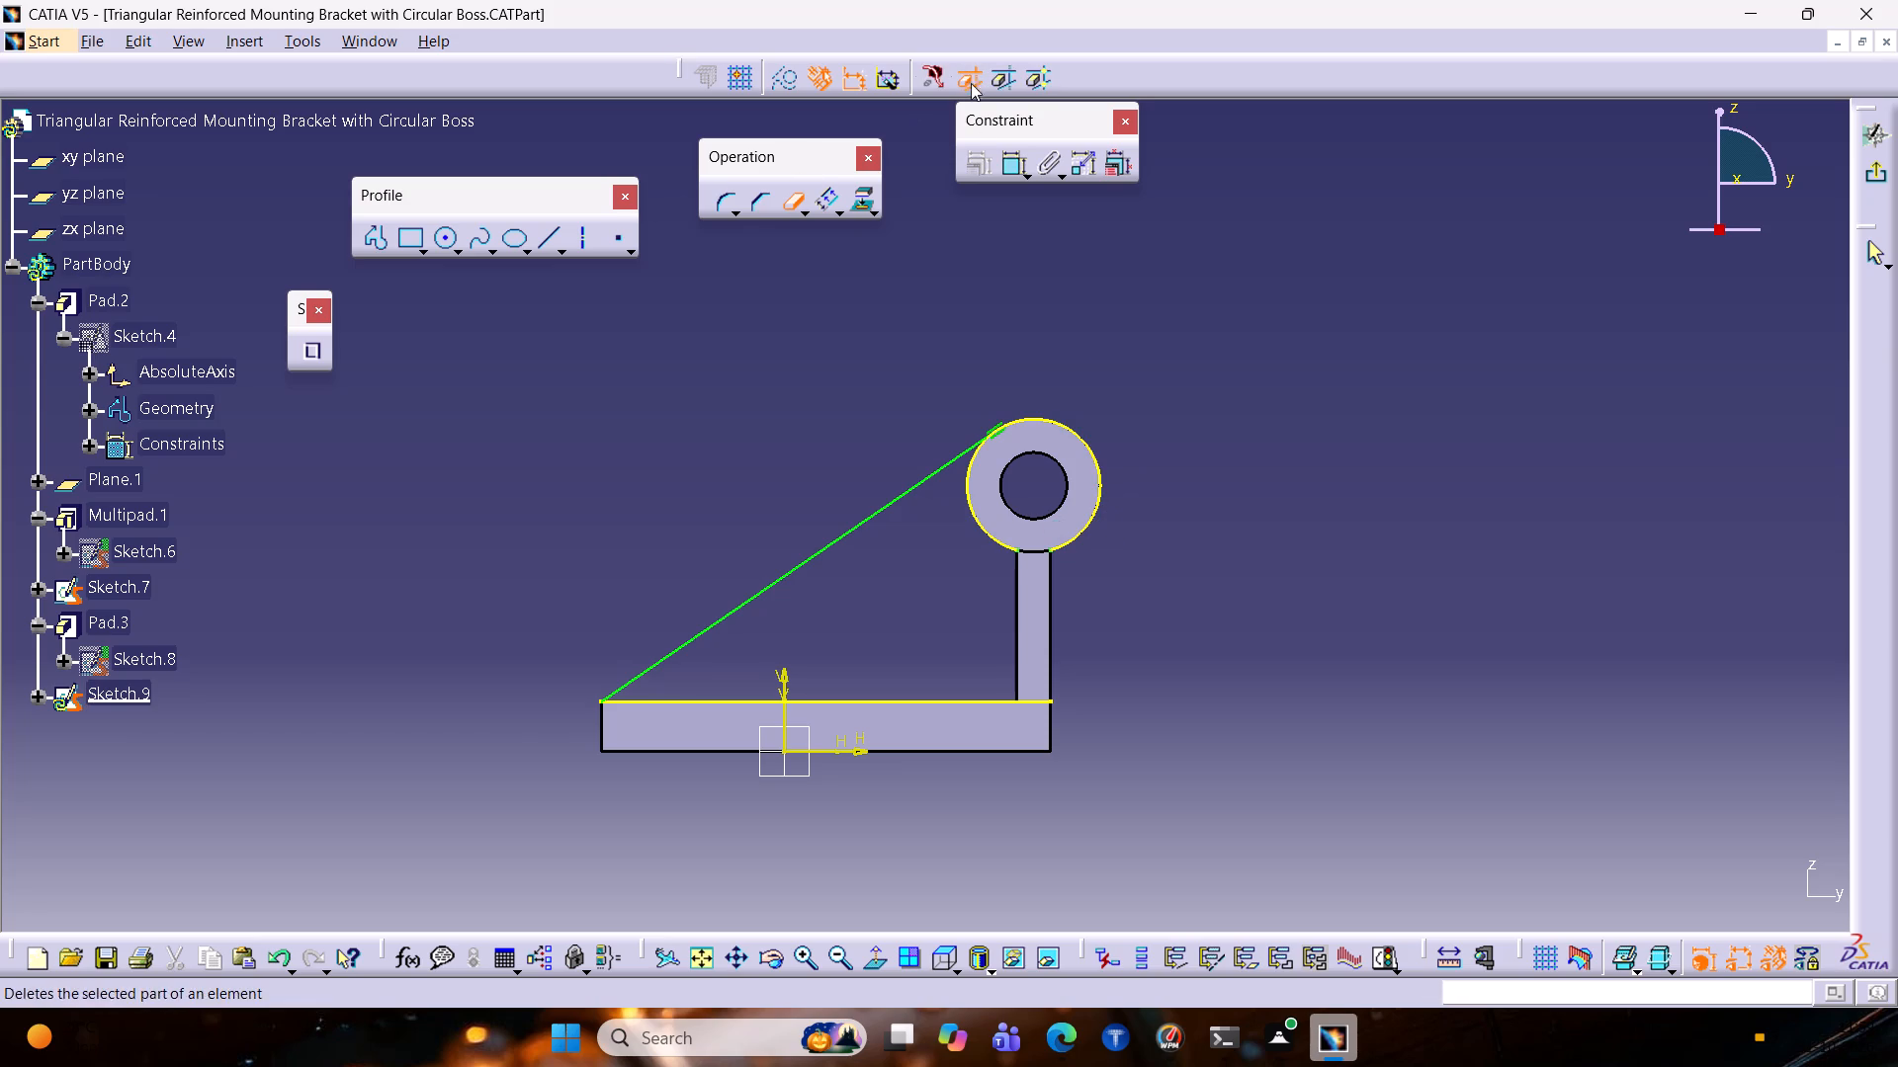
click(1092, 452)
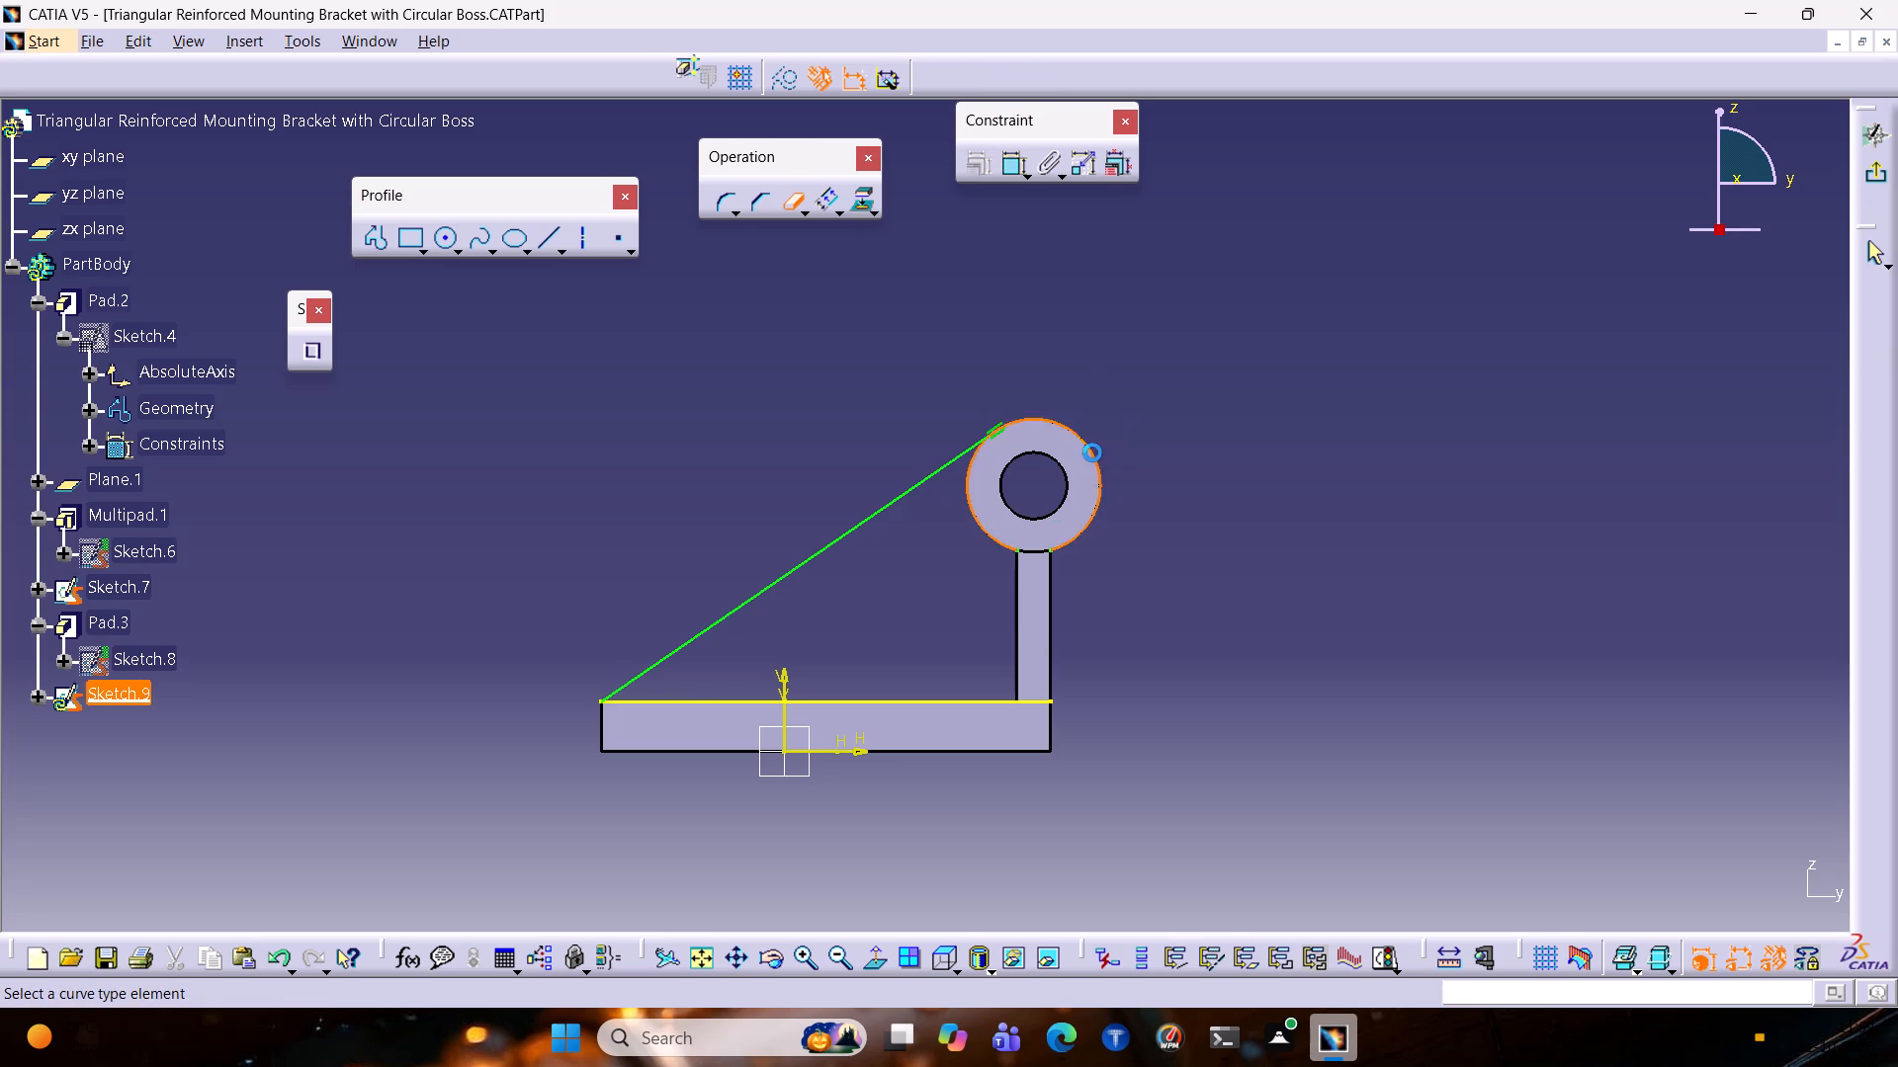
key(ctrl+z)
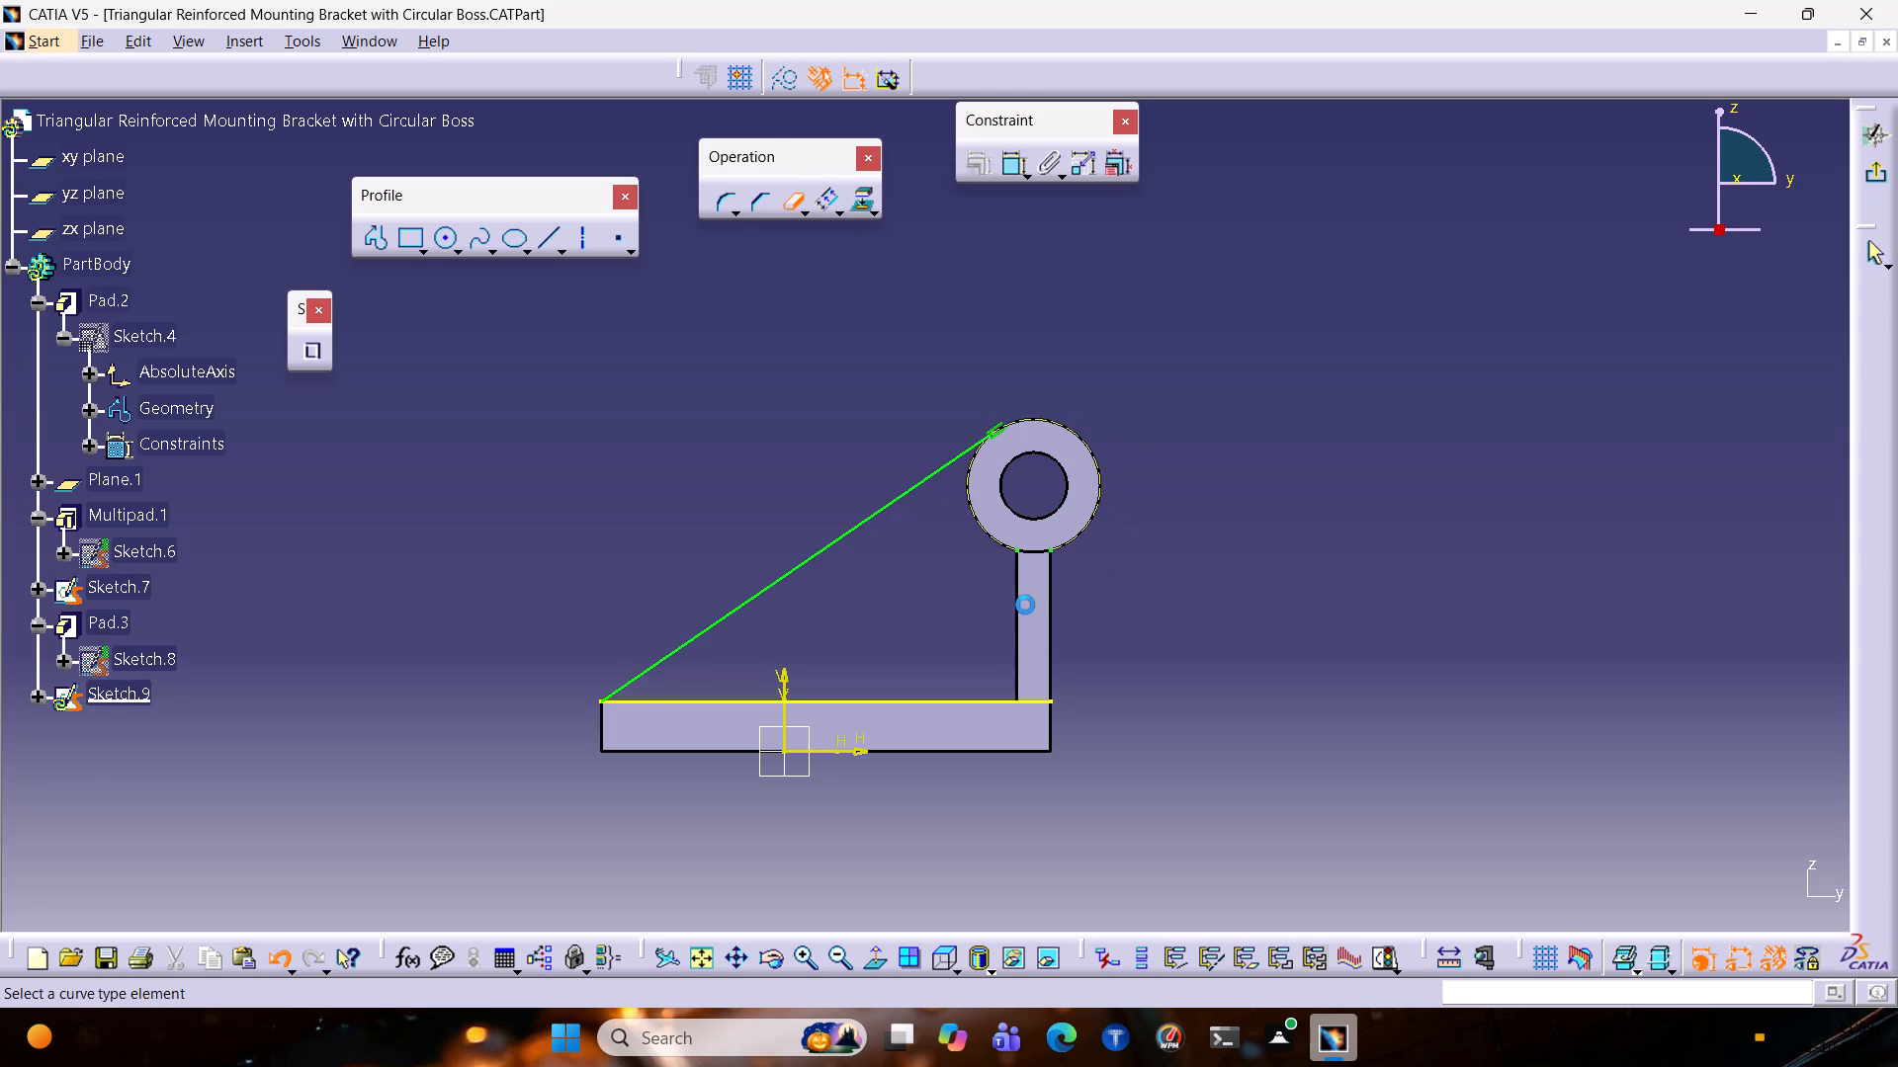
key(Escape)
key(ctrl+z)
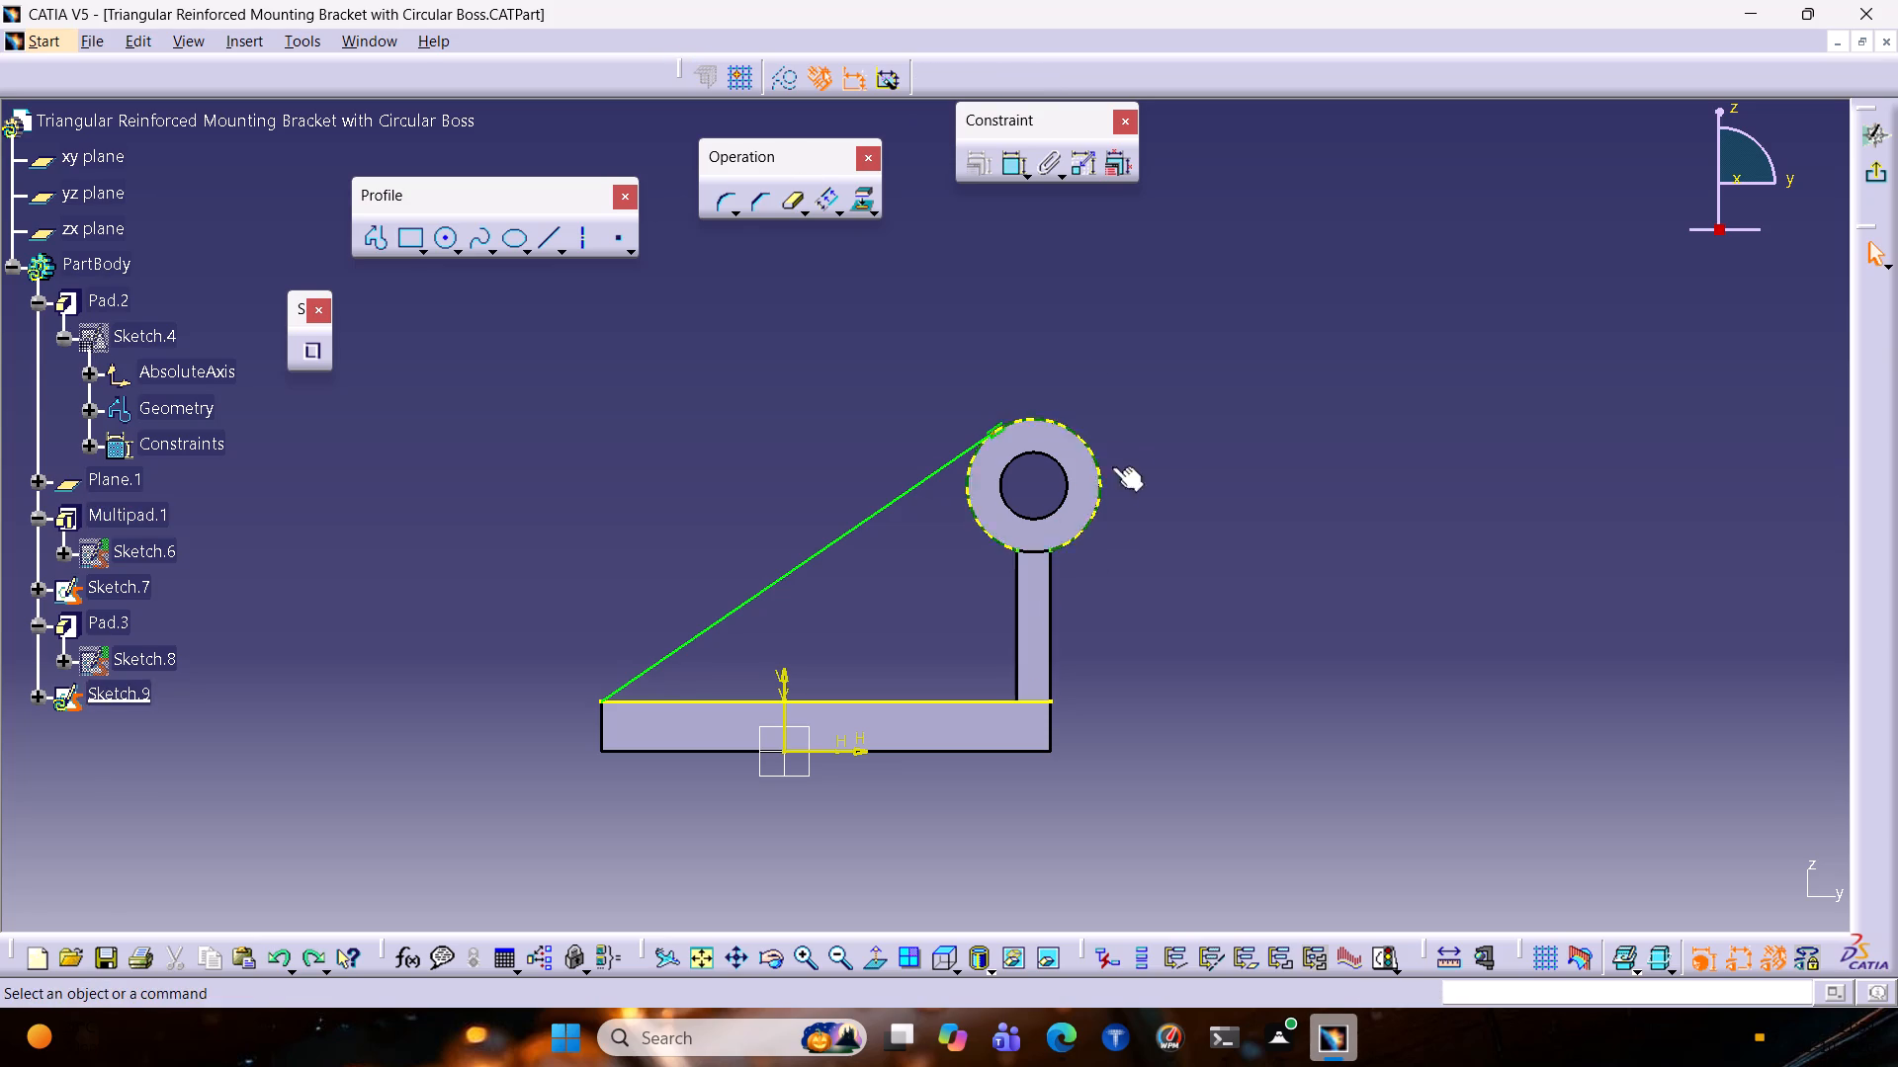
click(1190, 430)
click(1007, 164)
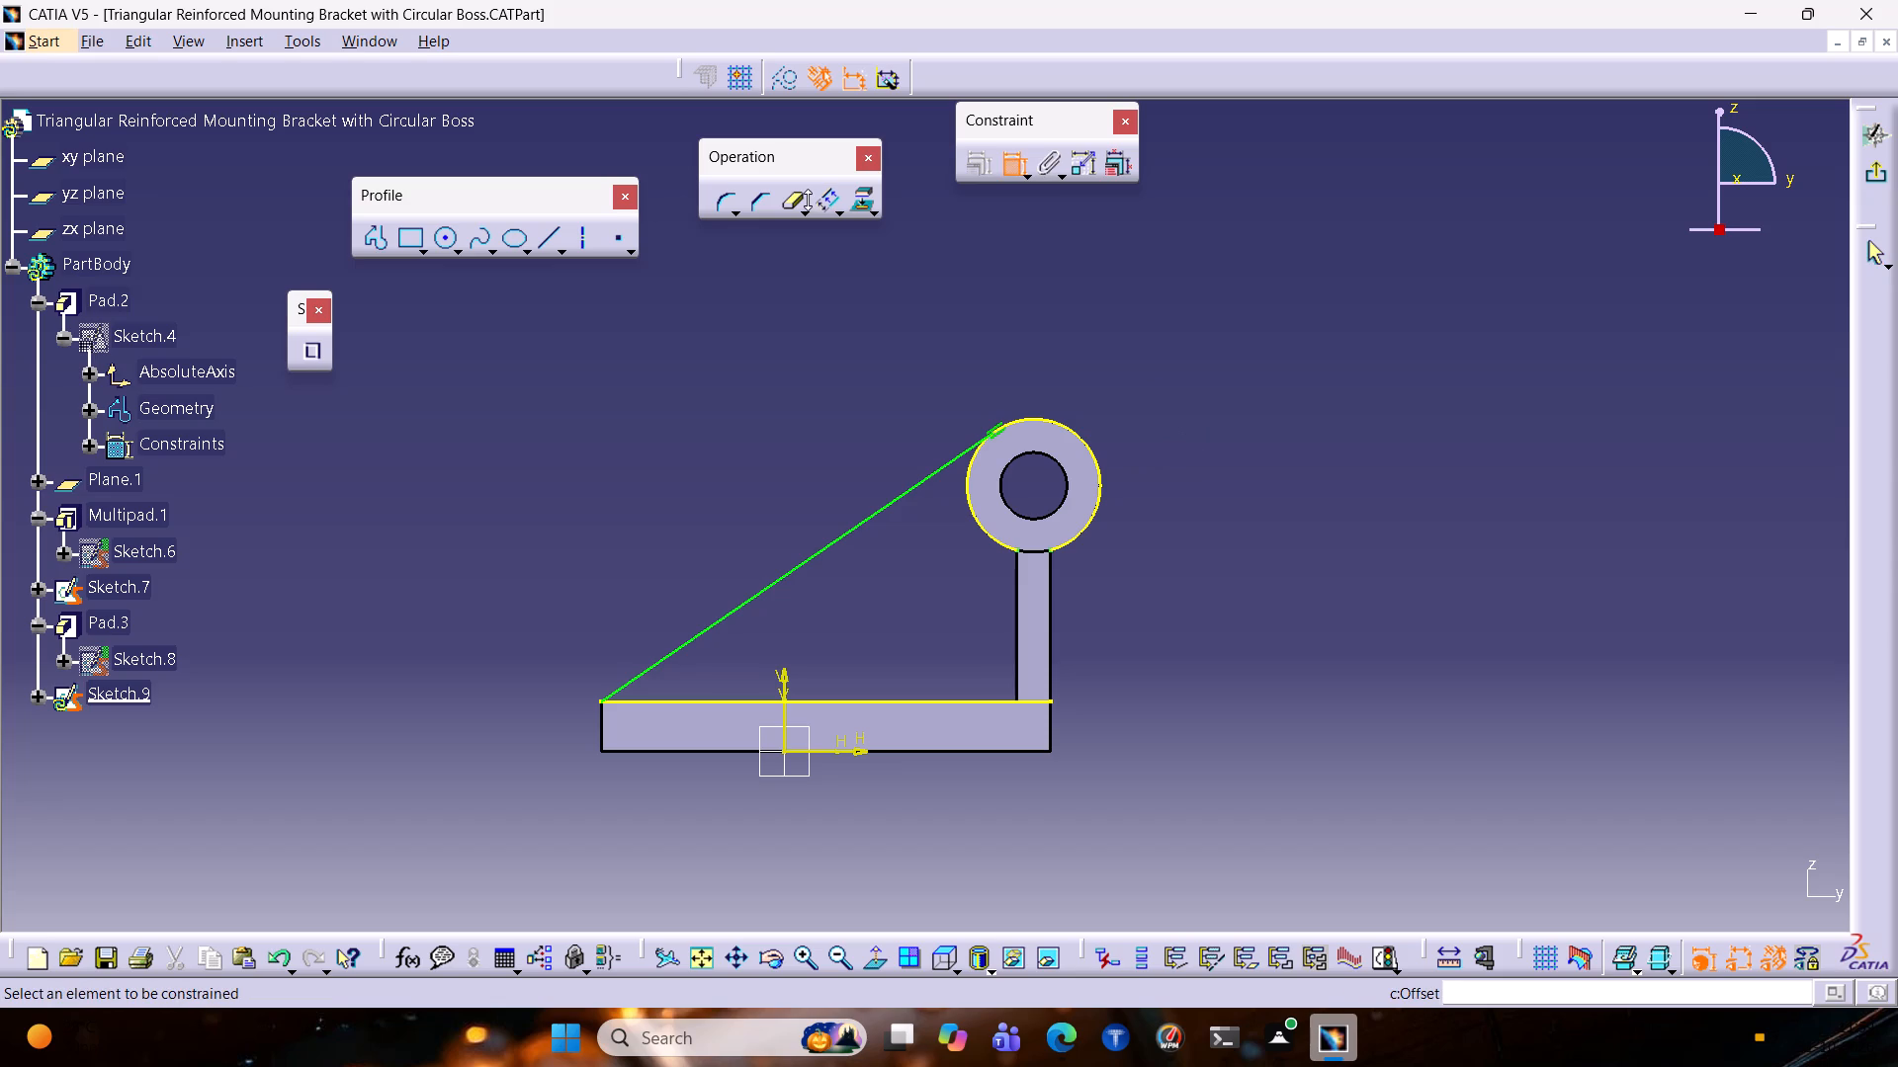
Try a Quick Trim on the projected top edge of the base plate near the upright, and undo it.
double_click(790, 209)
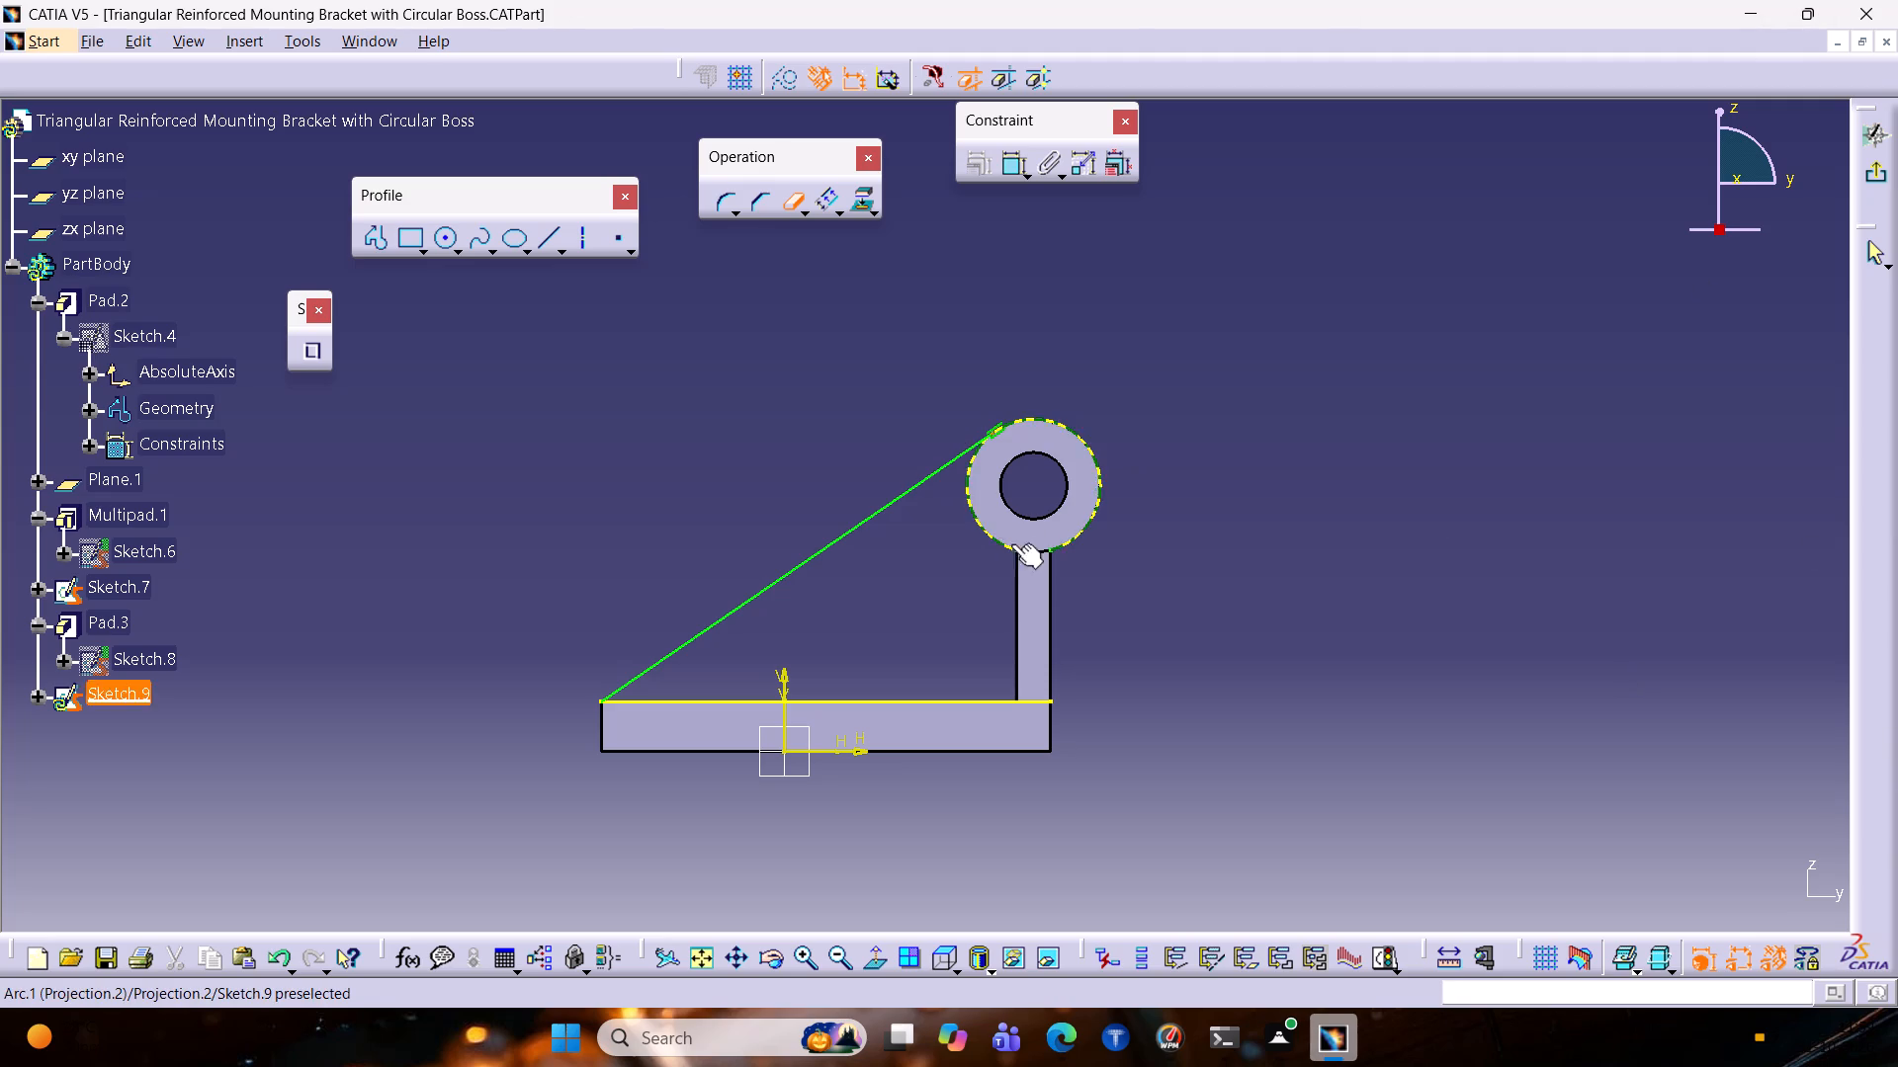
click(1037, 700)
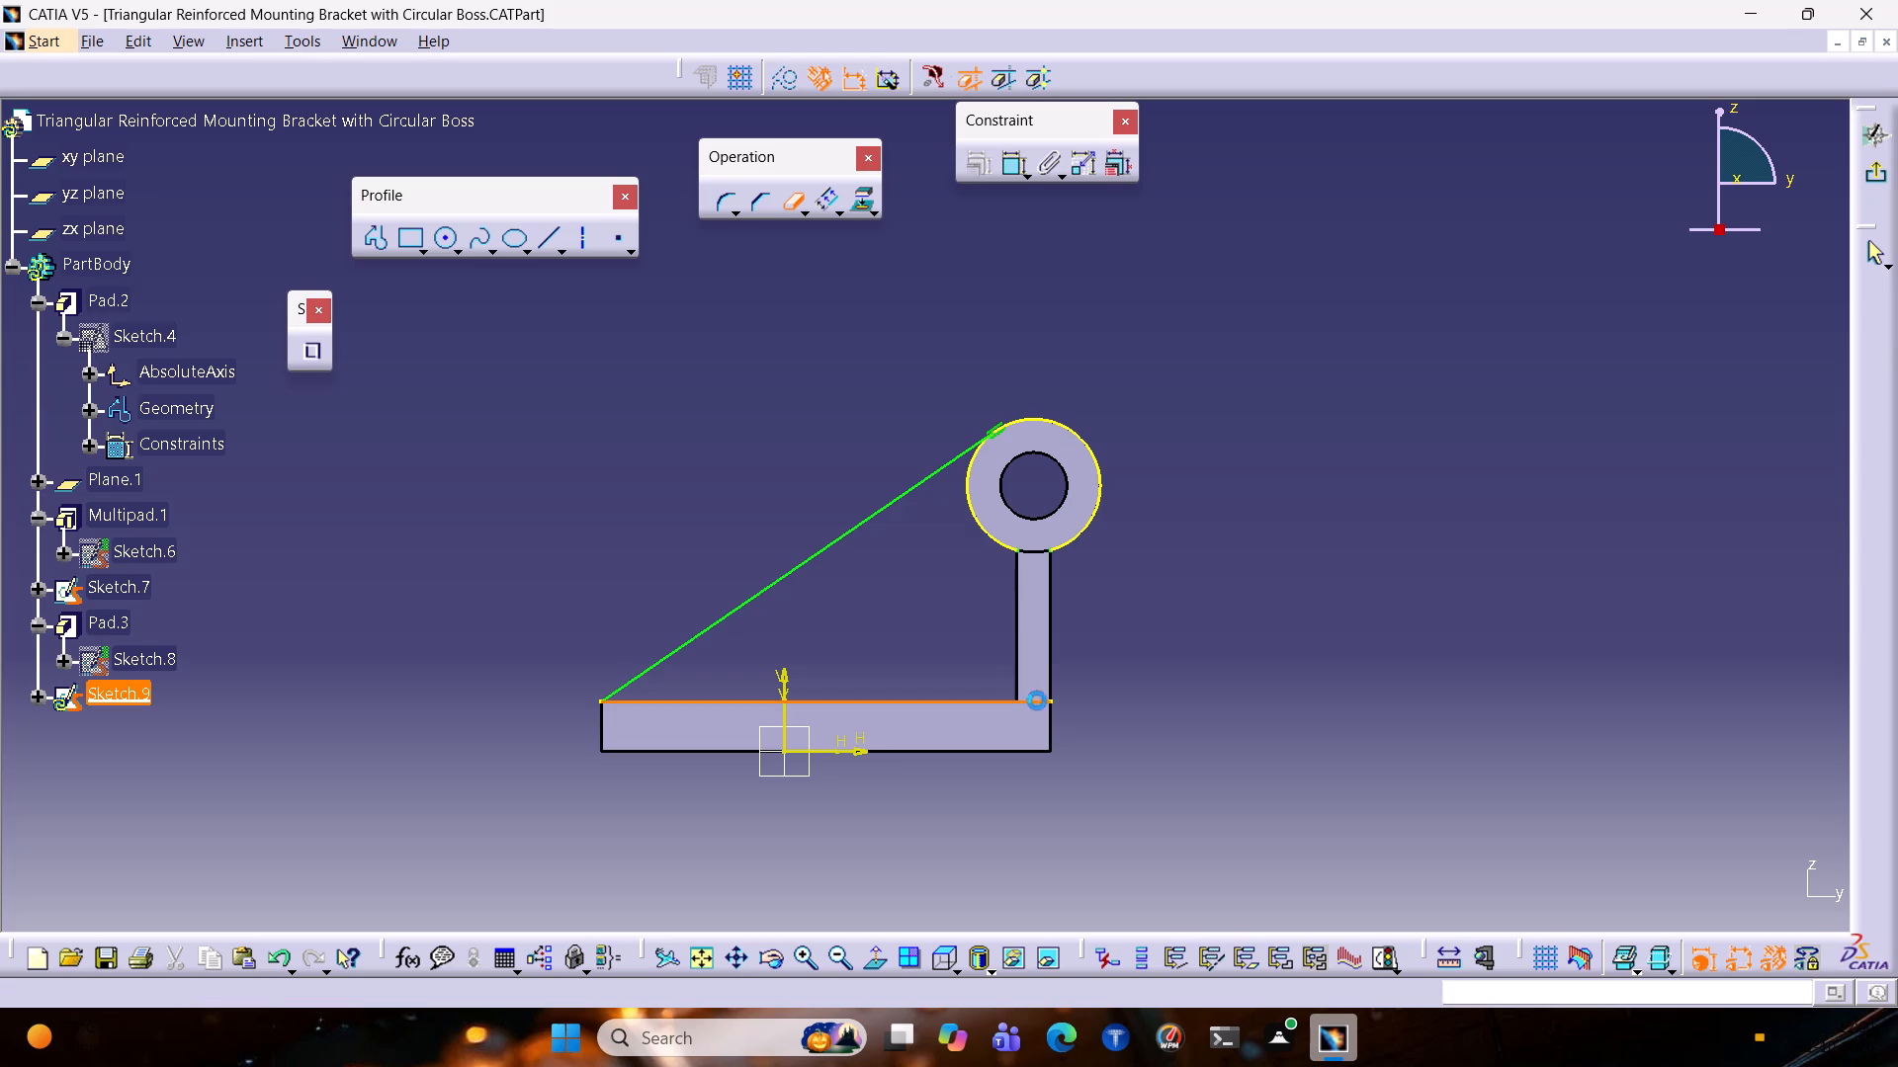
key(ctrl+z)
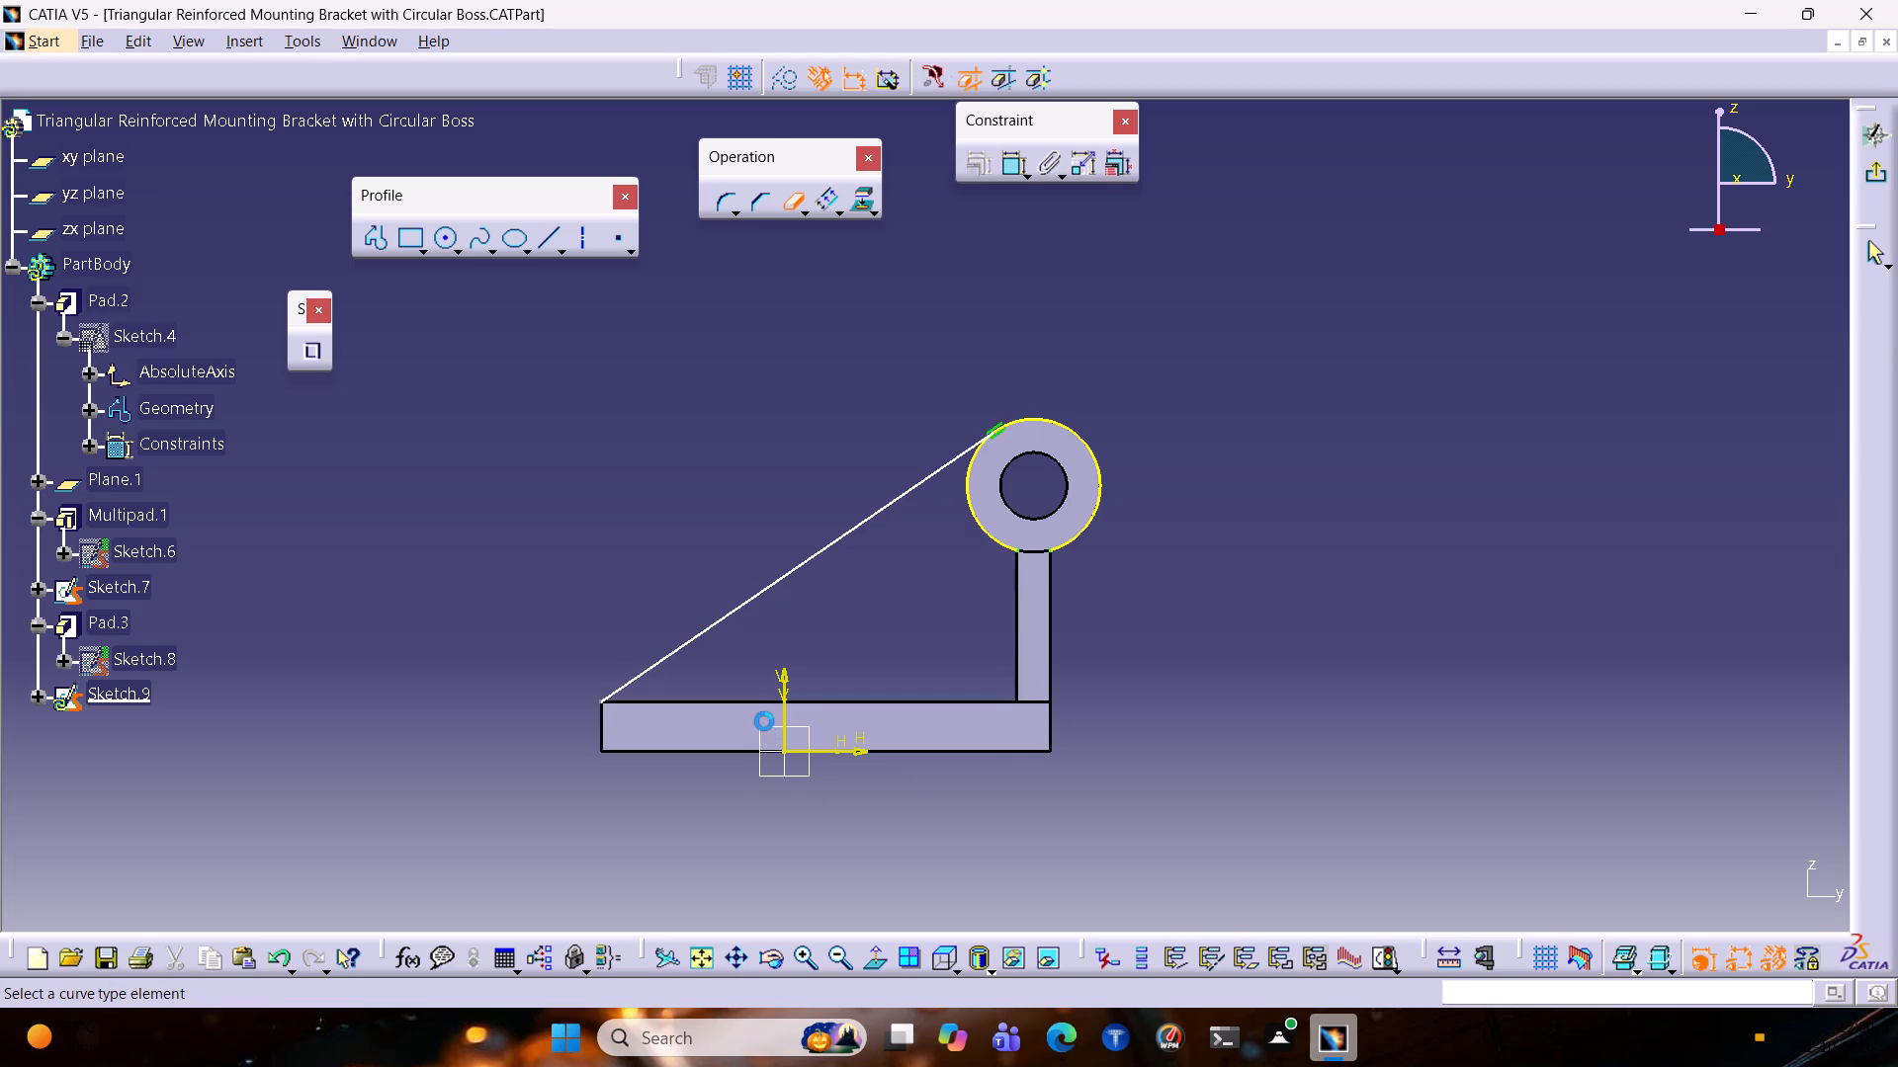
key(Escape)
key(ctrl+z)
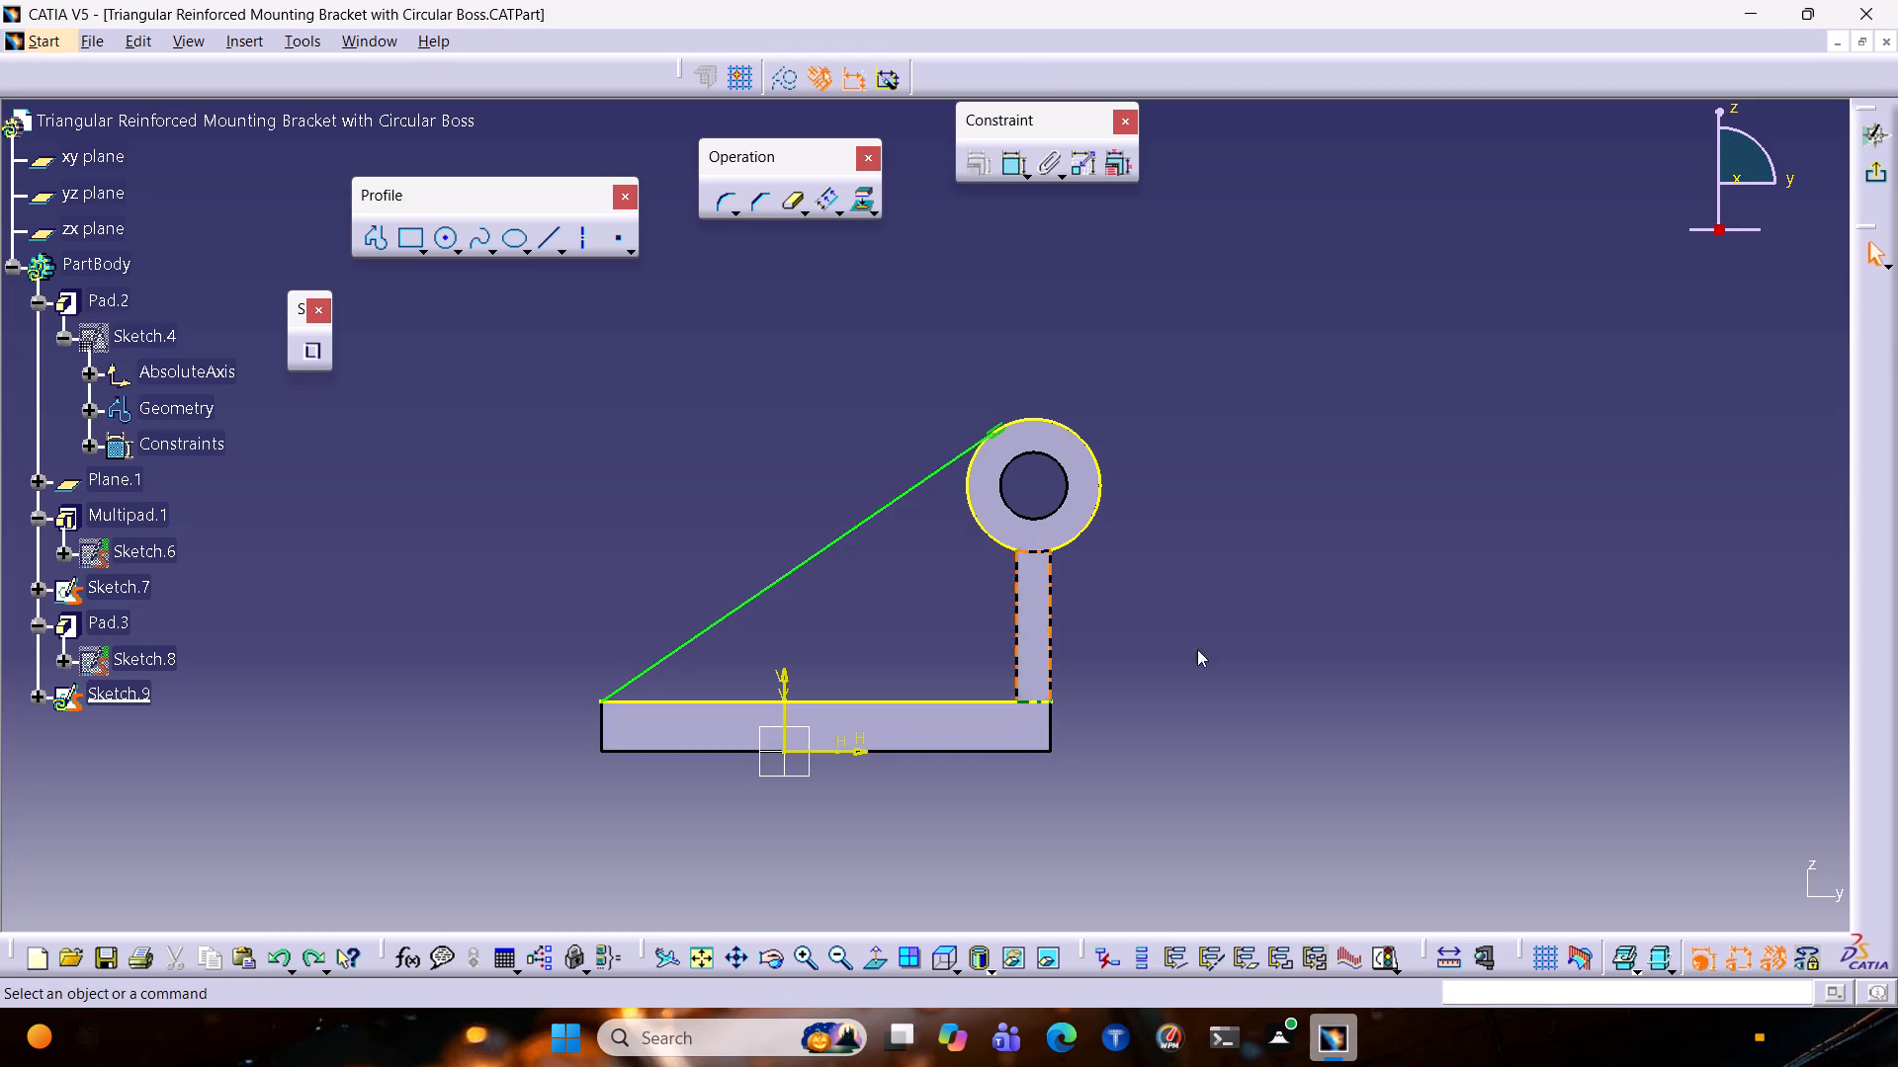
Exit and reopen the rib sketch, and convert the projected boss circle and projected base edge to construction elements.
click(1877, 169)
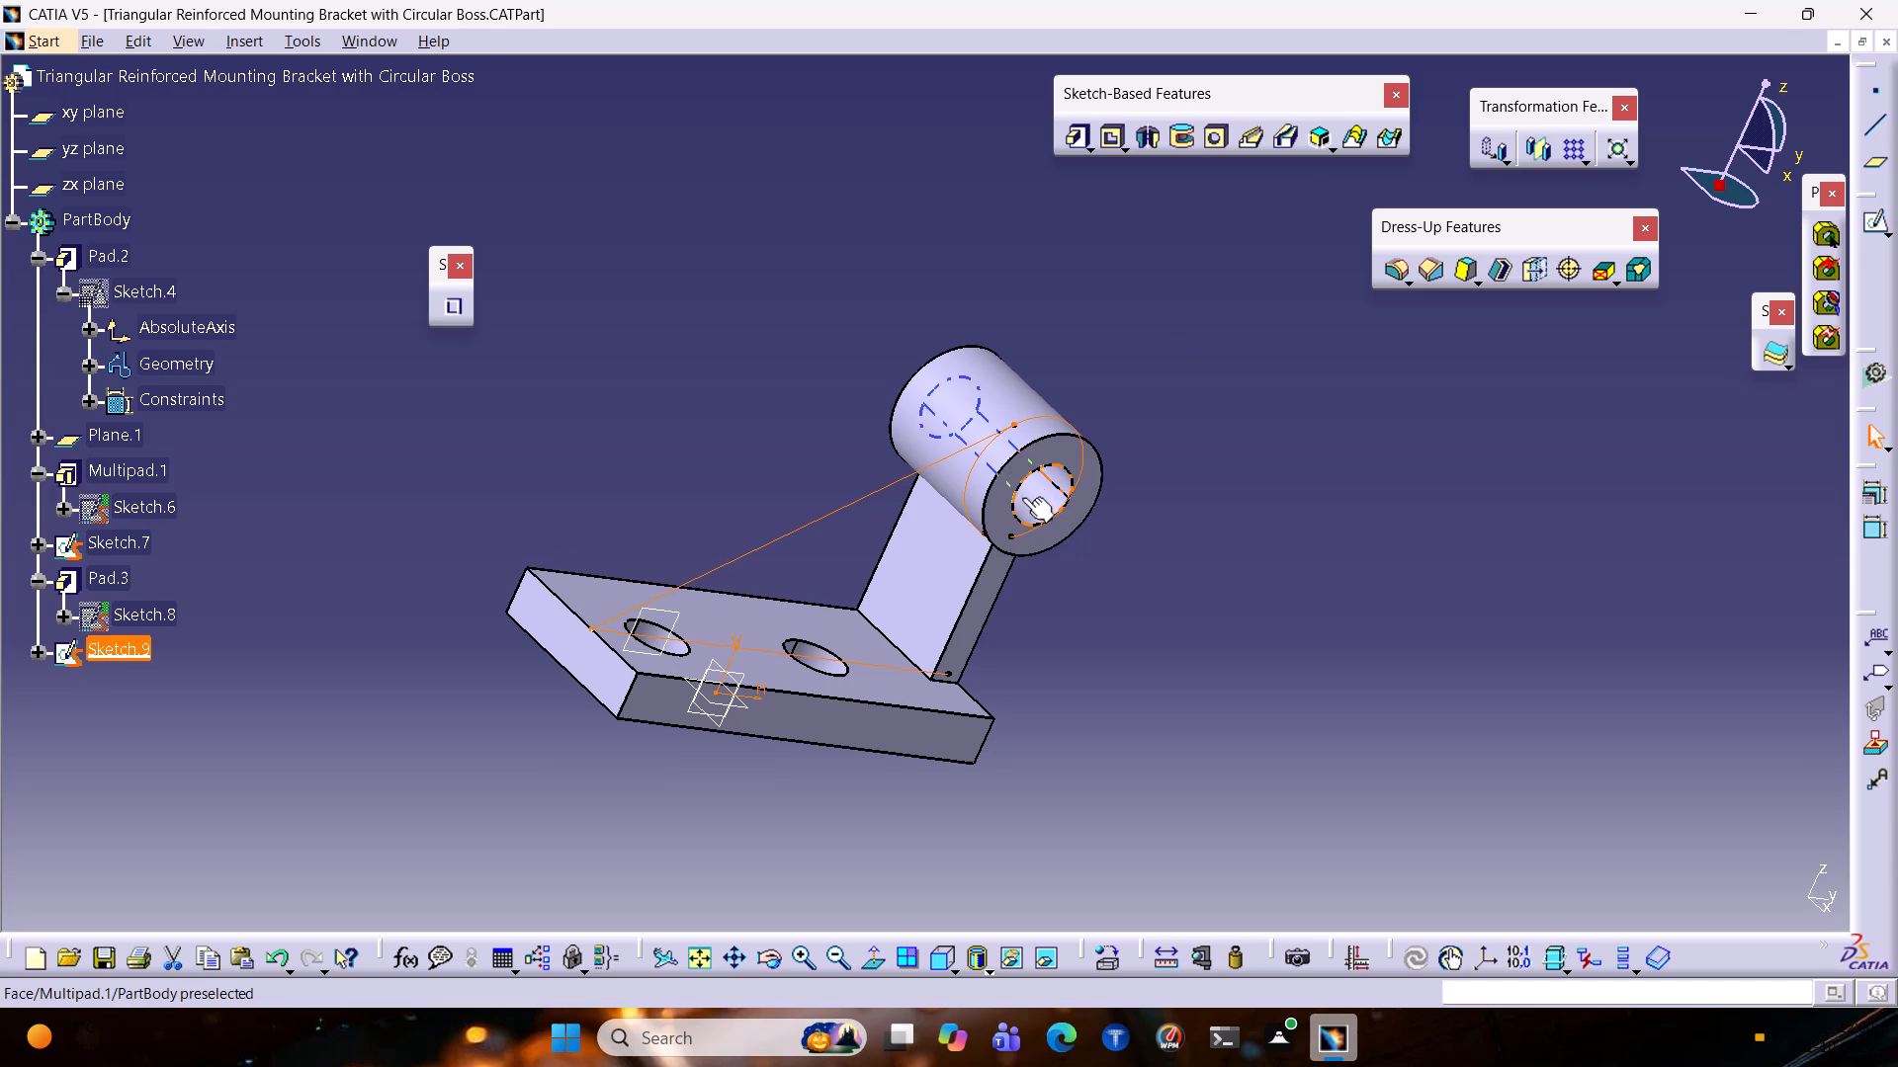
double_click(1070, 424)
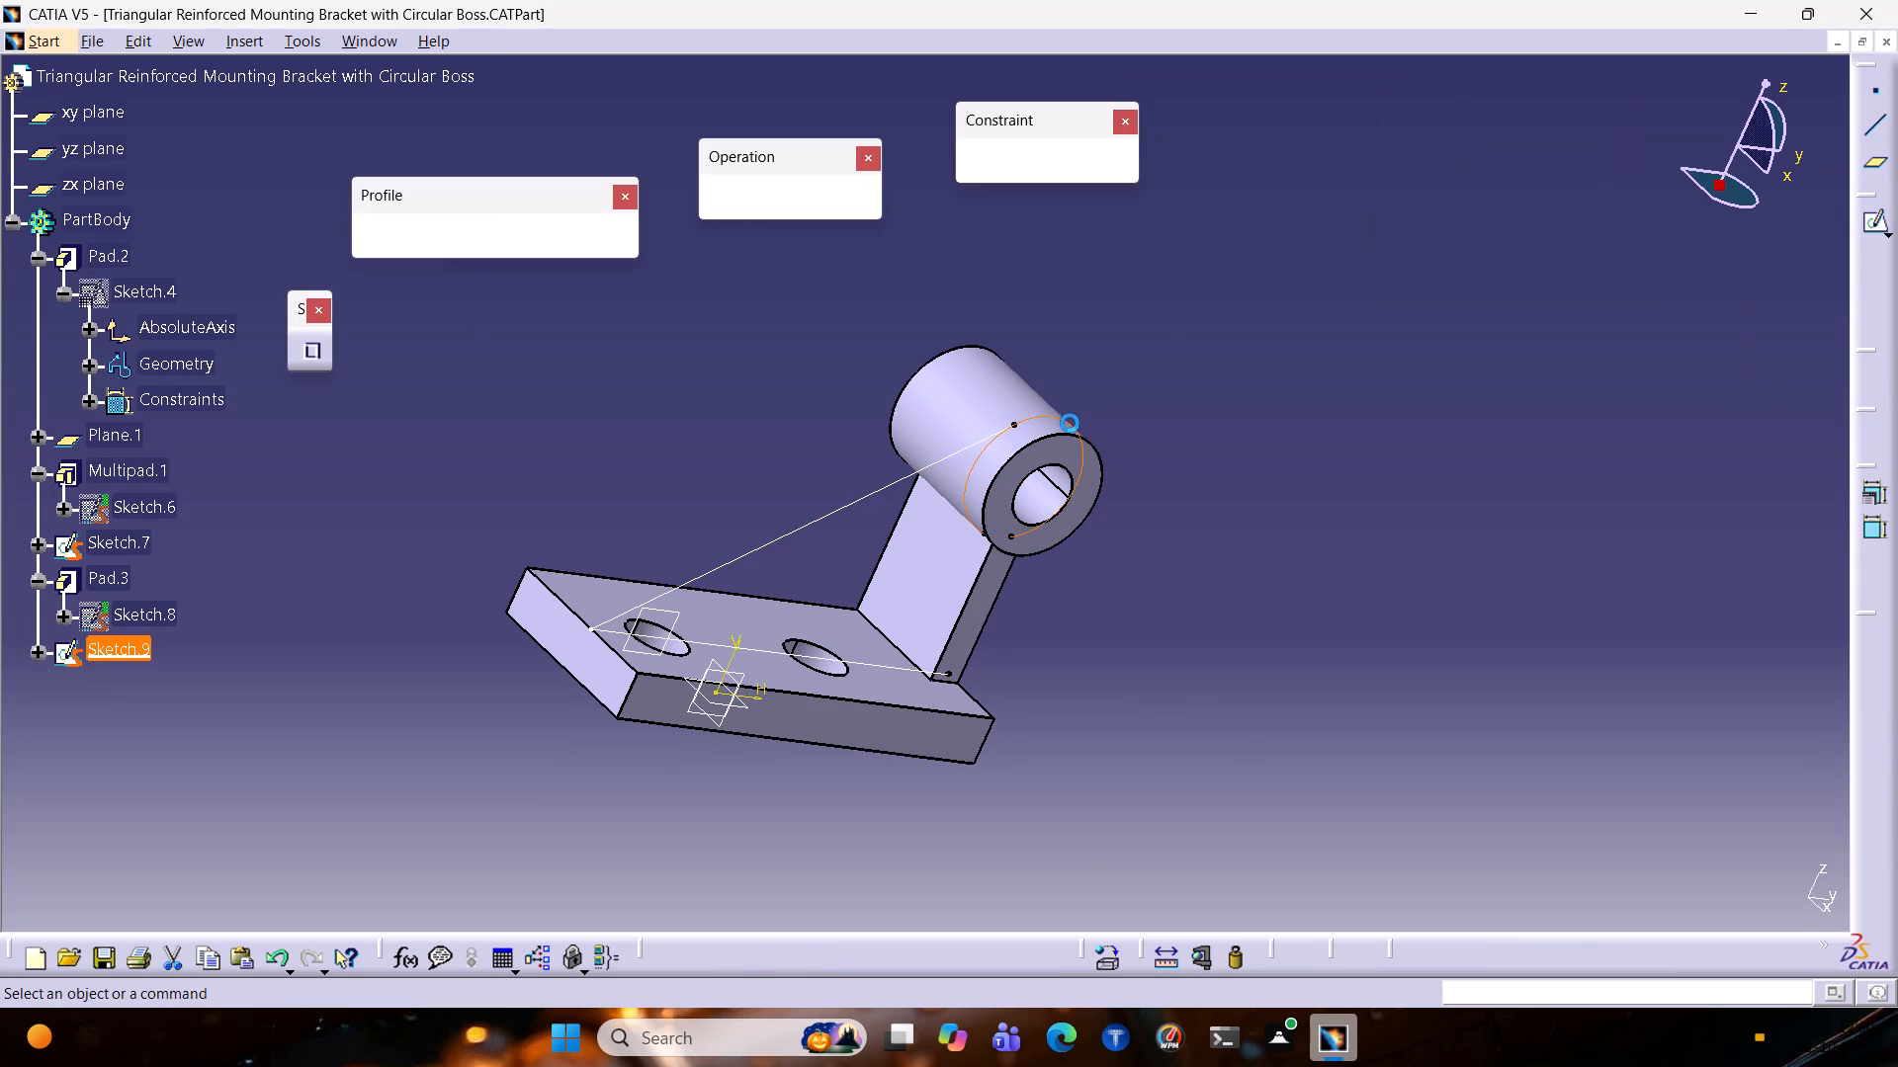
click(1063, 422)
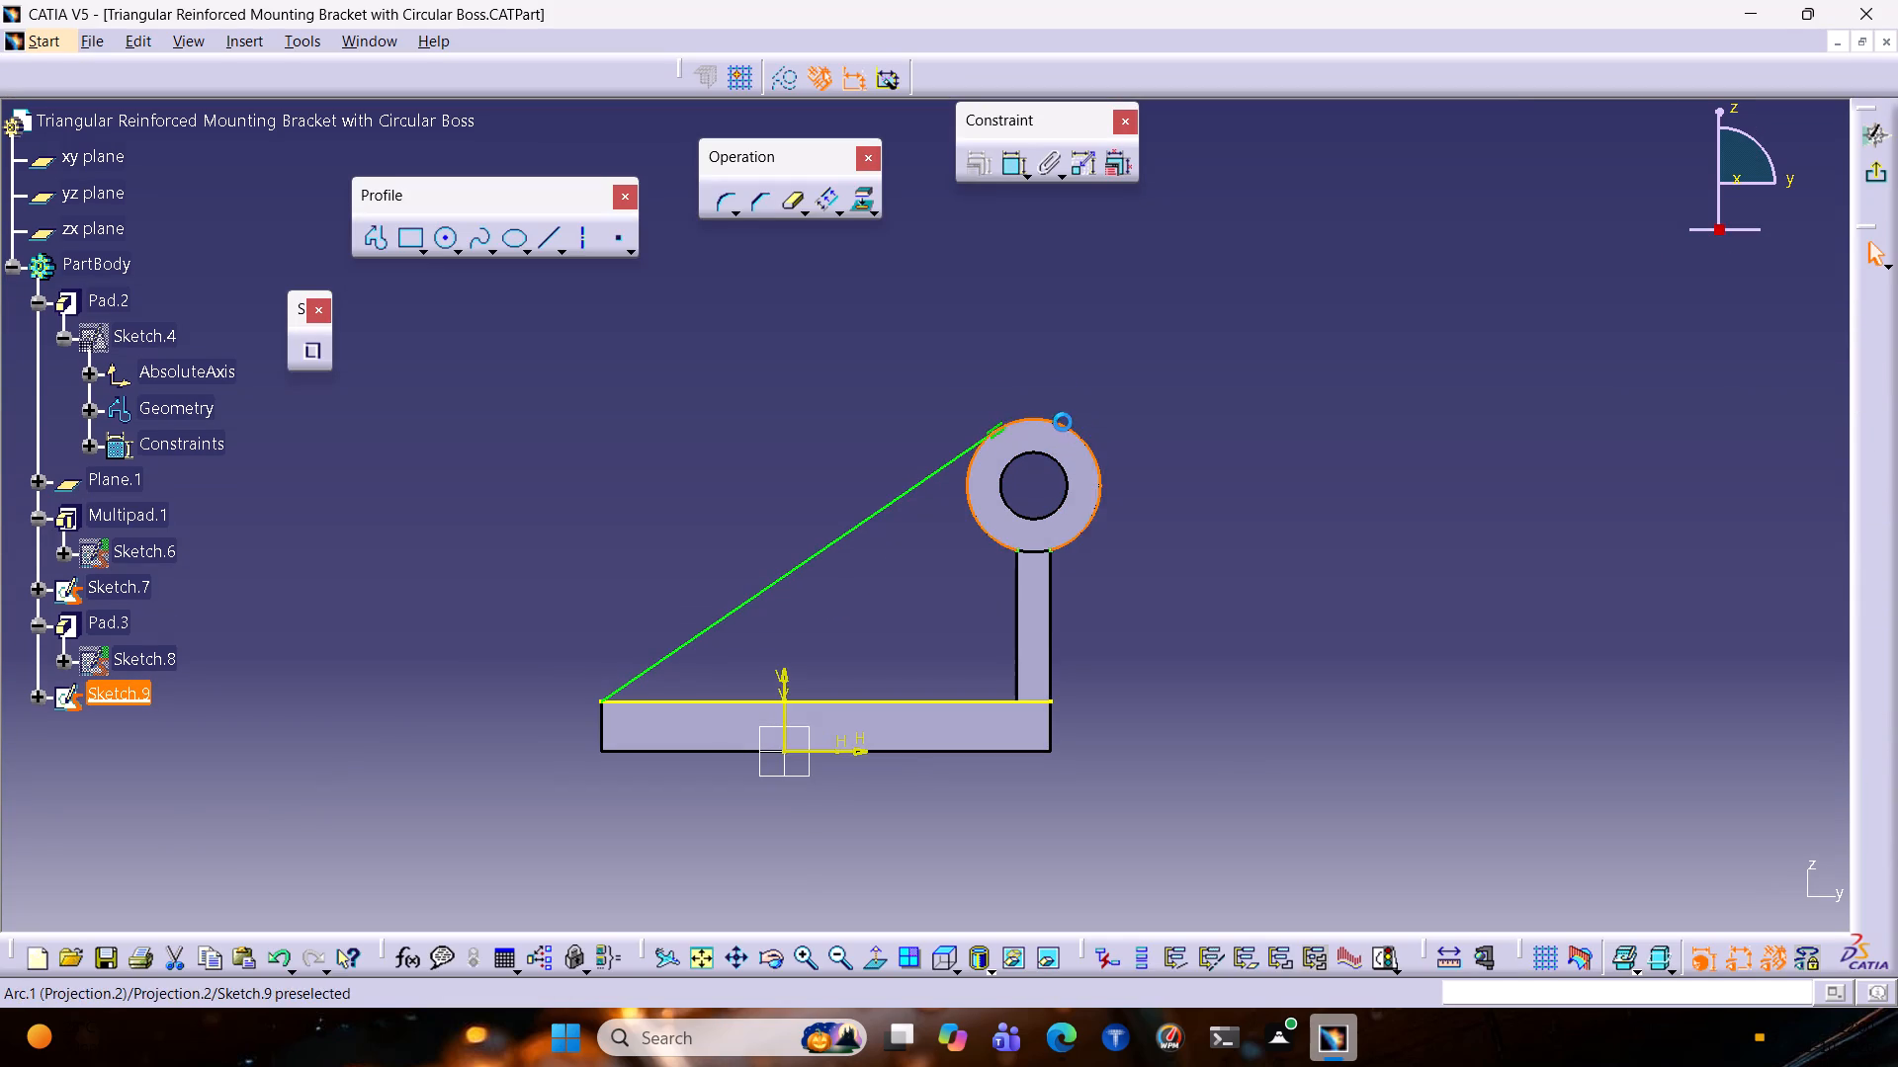
click(783, 82)
click(913, 406)
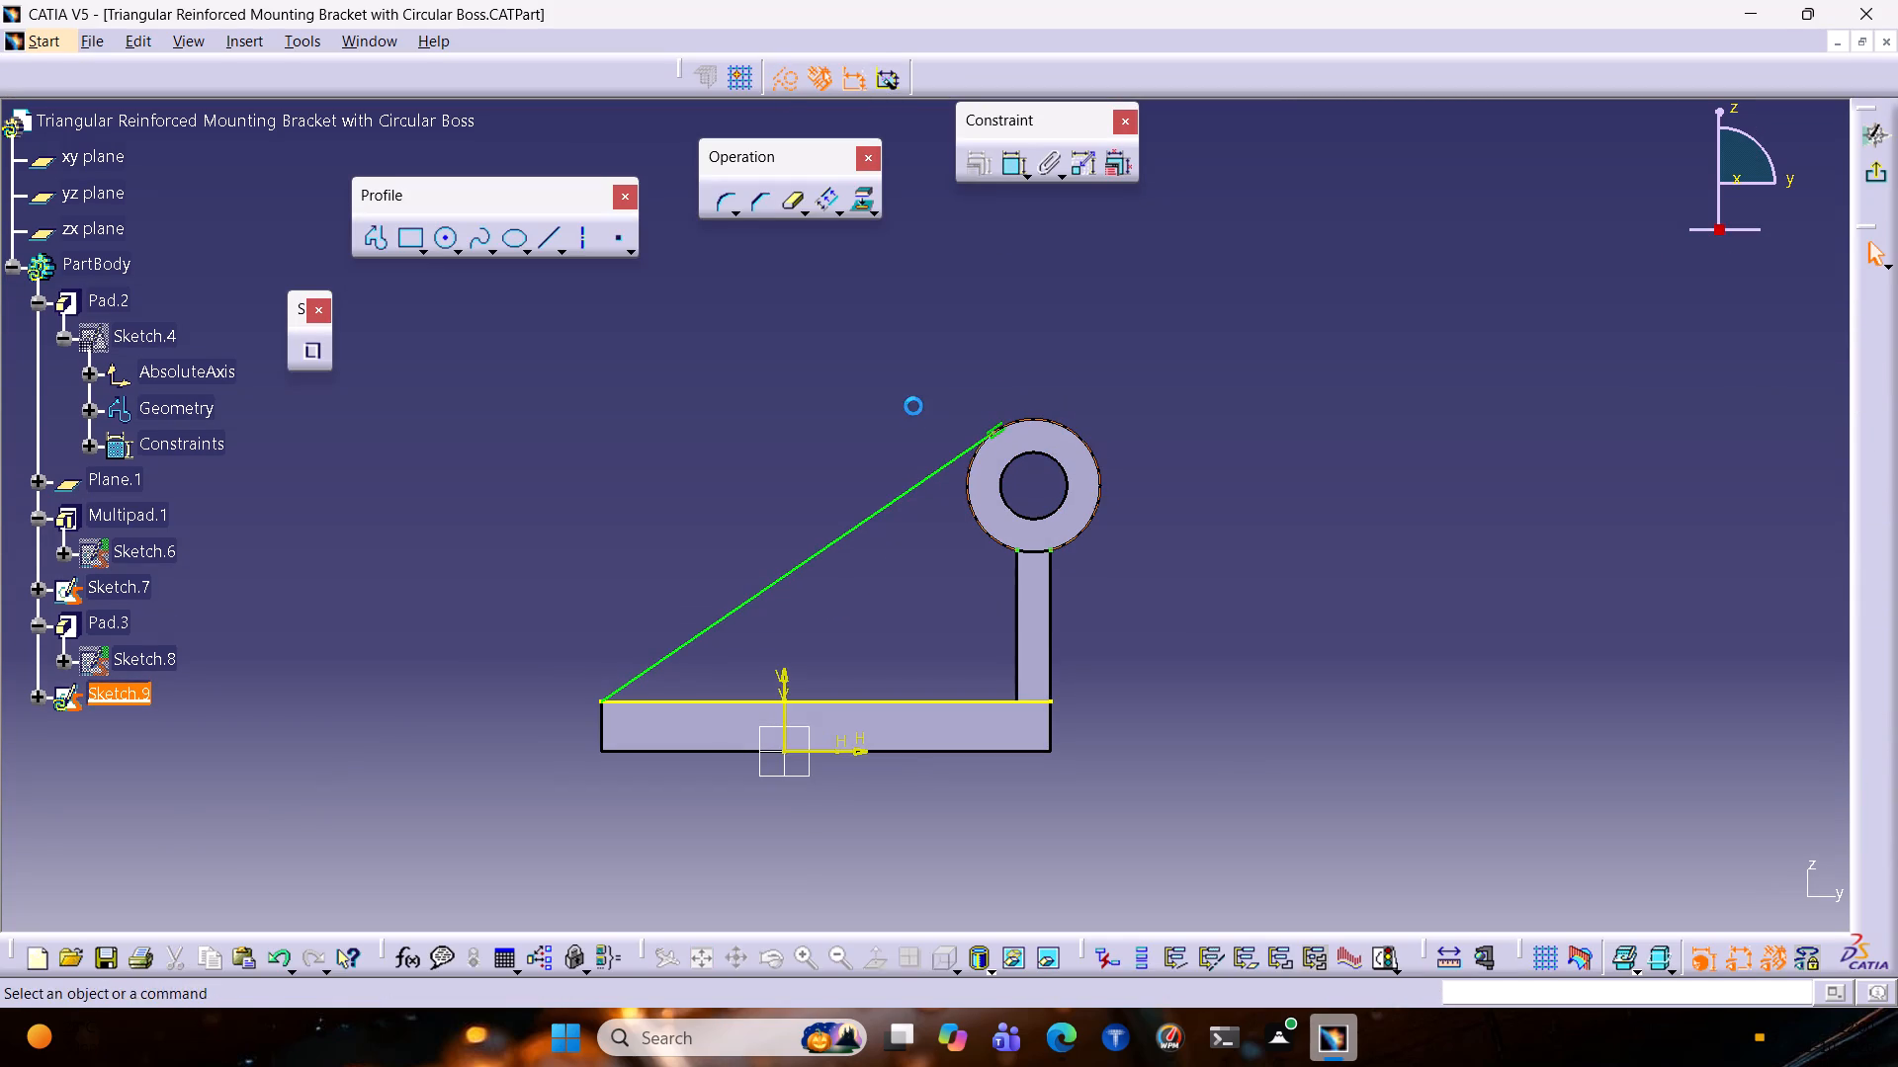
click(899, 700)
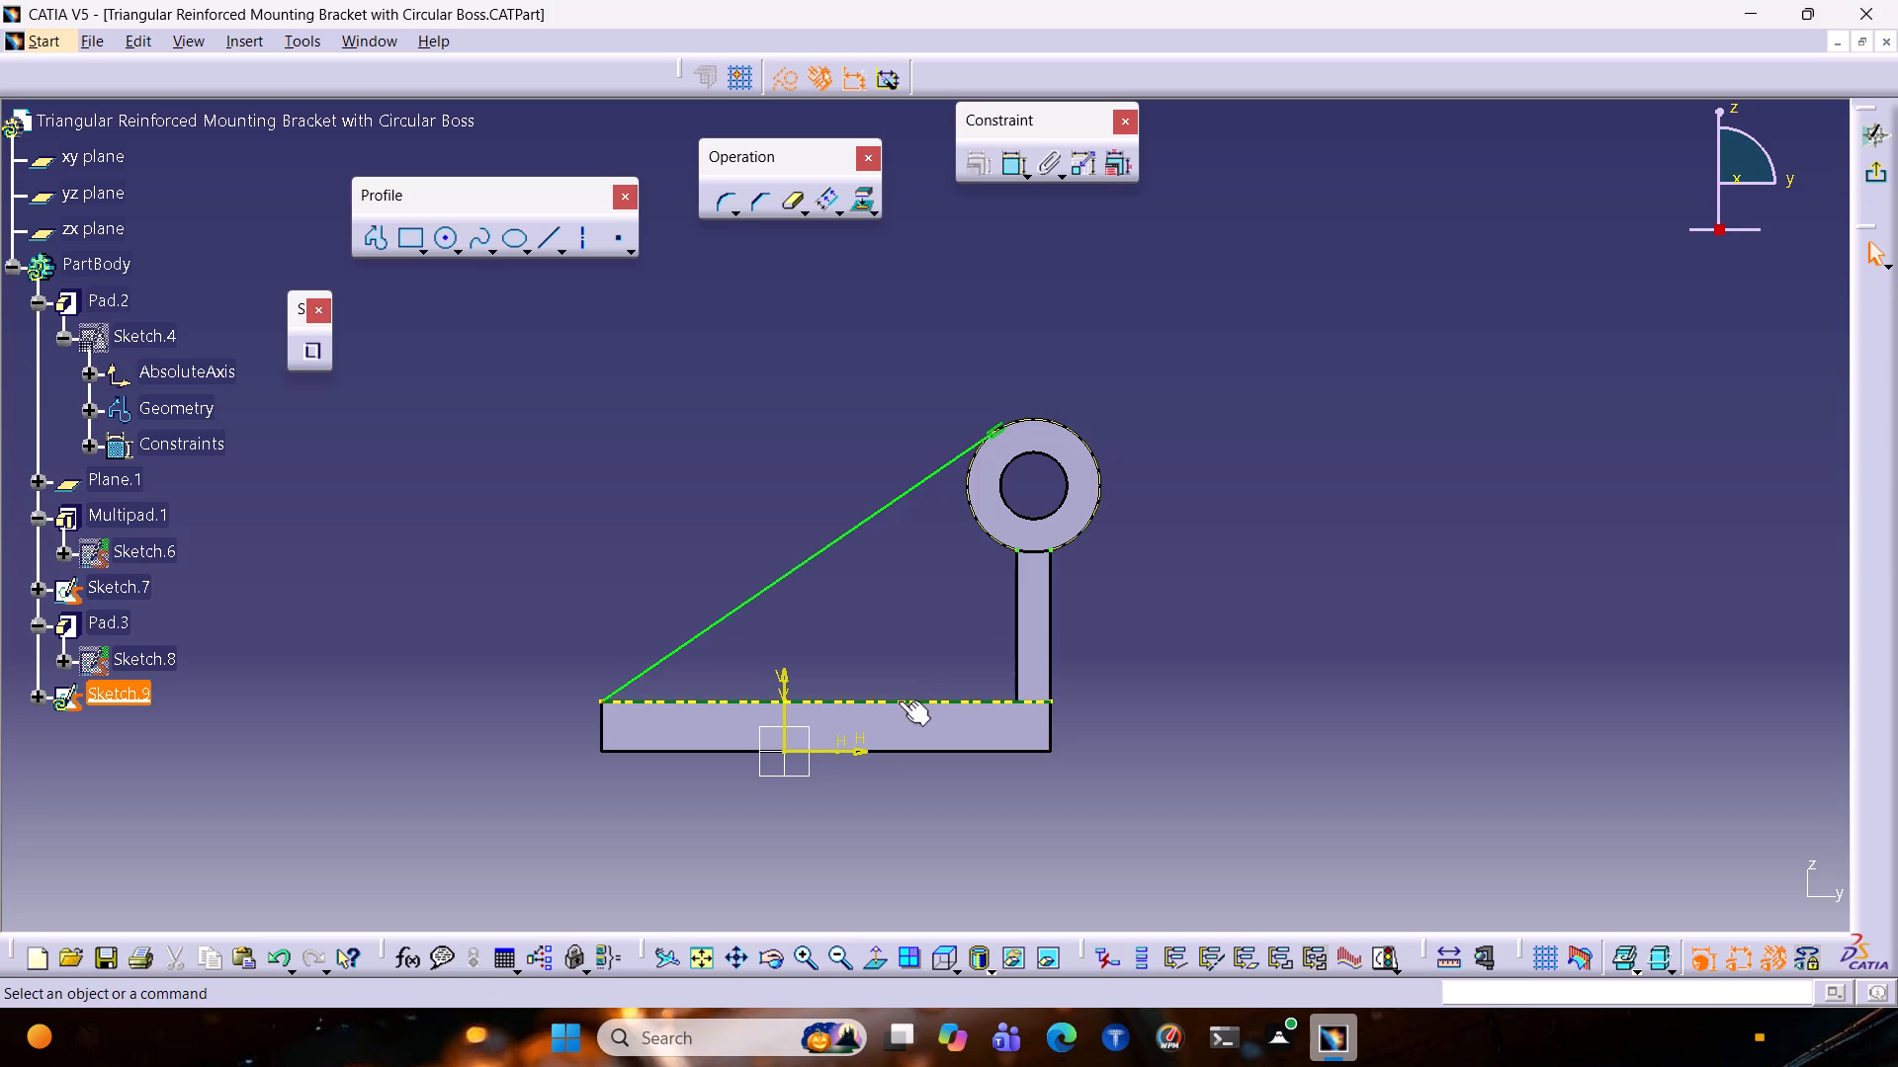
click(775, 82)
click(796, 384)
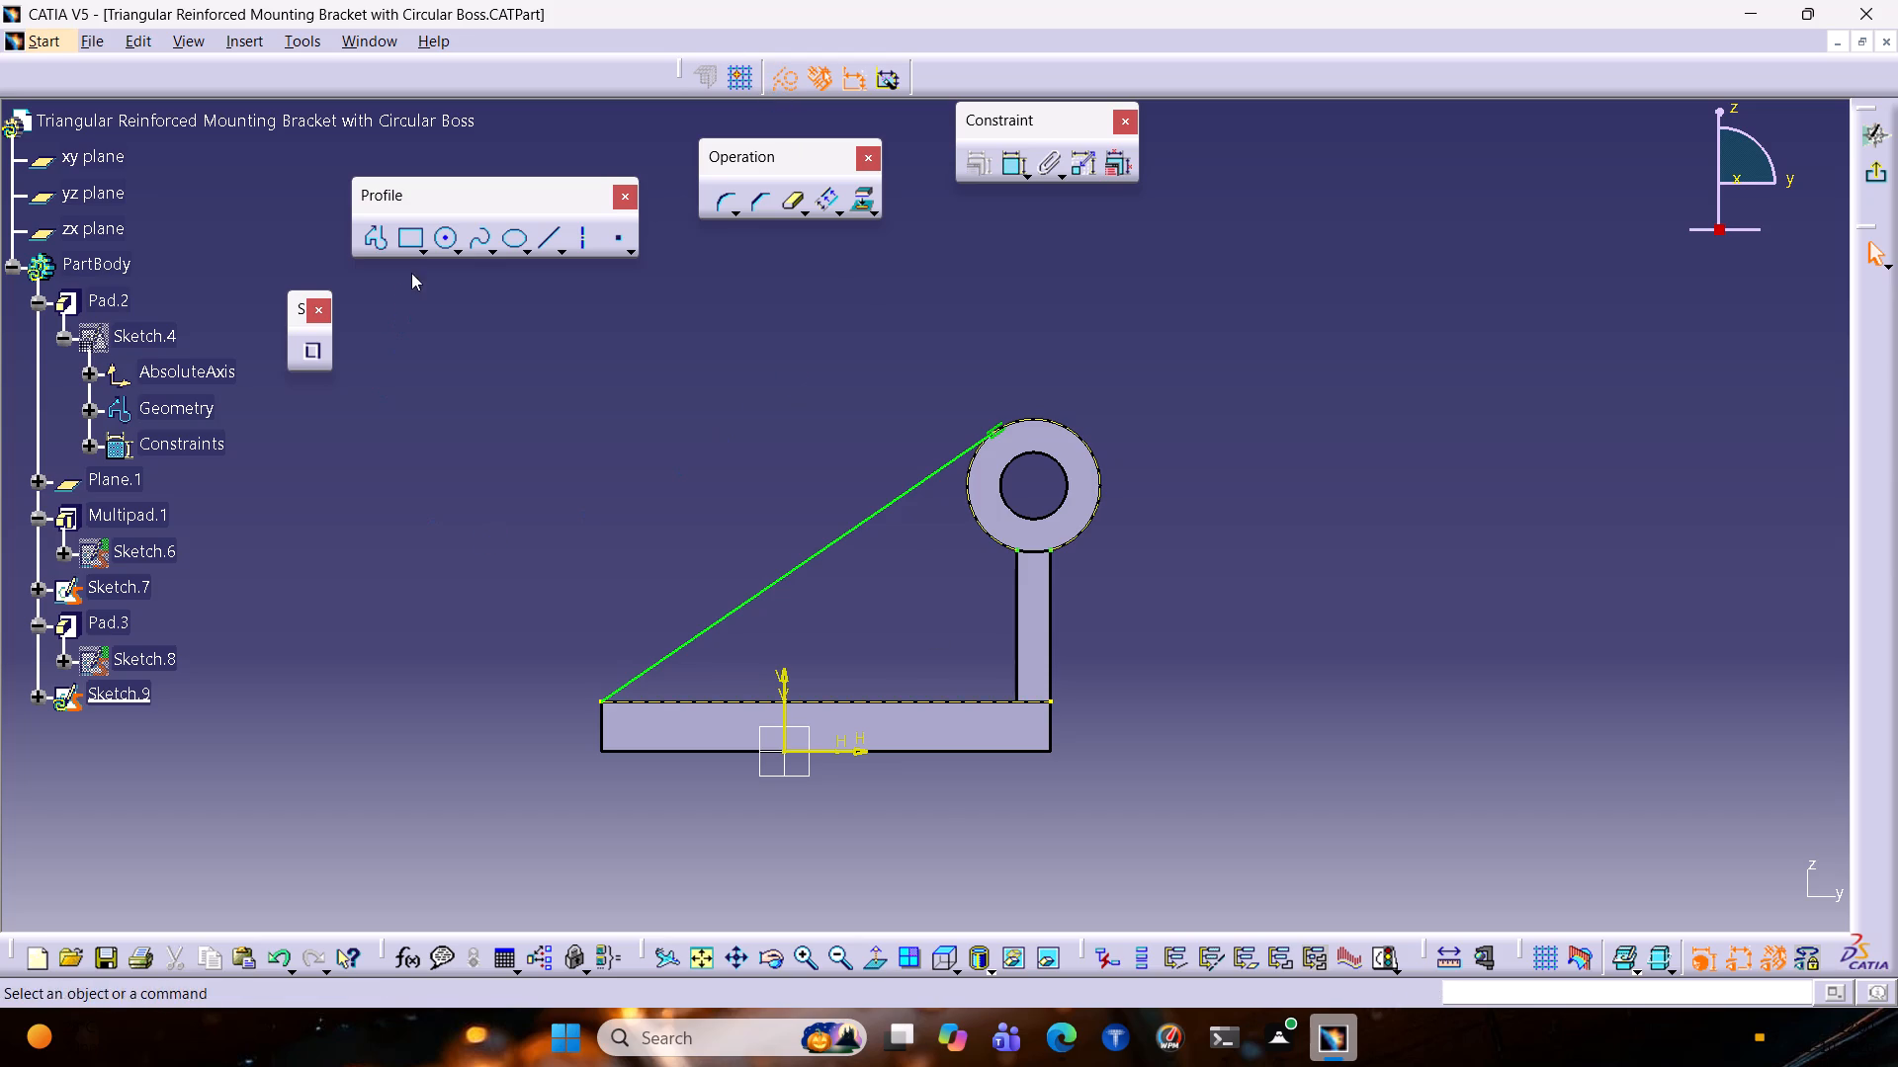
Switch off construction mode while drawing a trial horizontal line partway along the base plate's top edge, and delete that line.
click(377, 248)
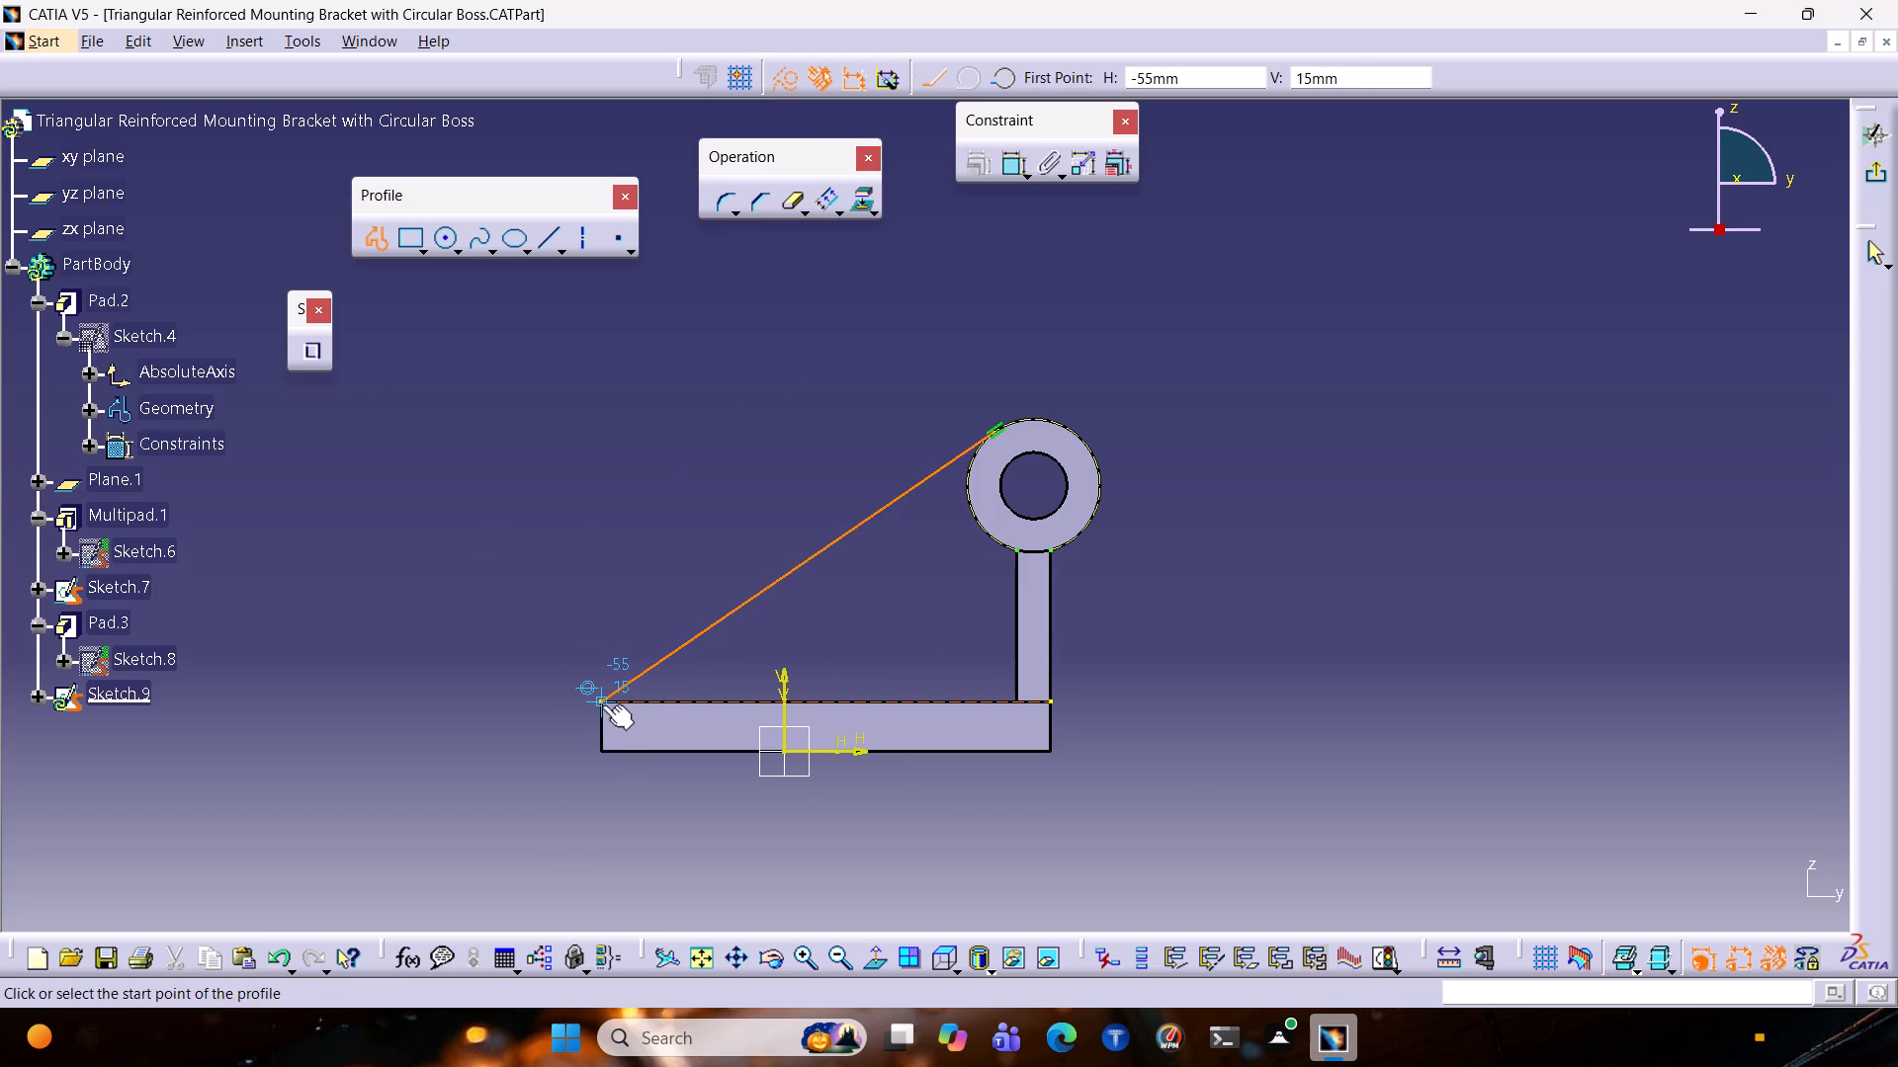
click(599, 703)
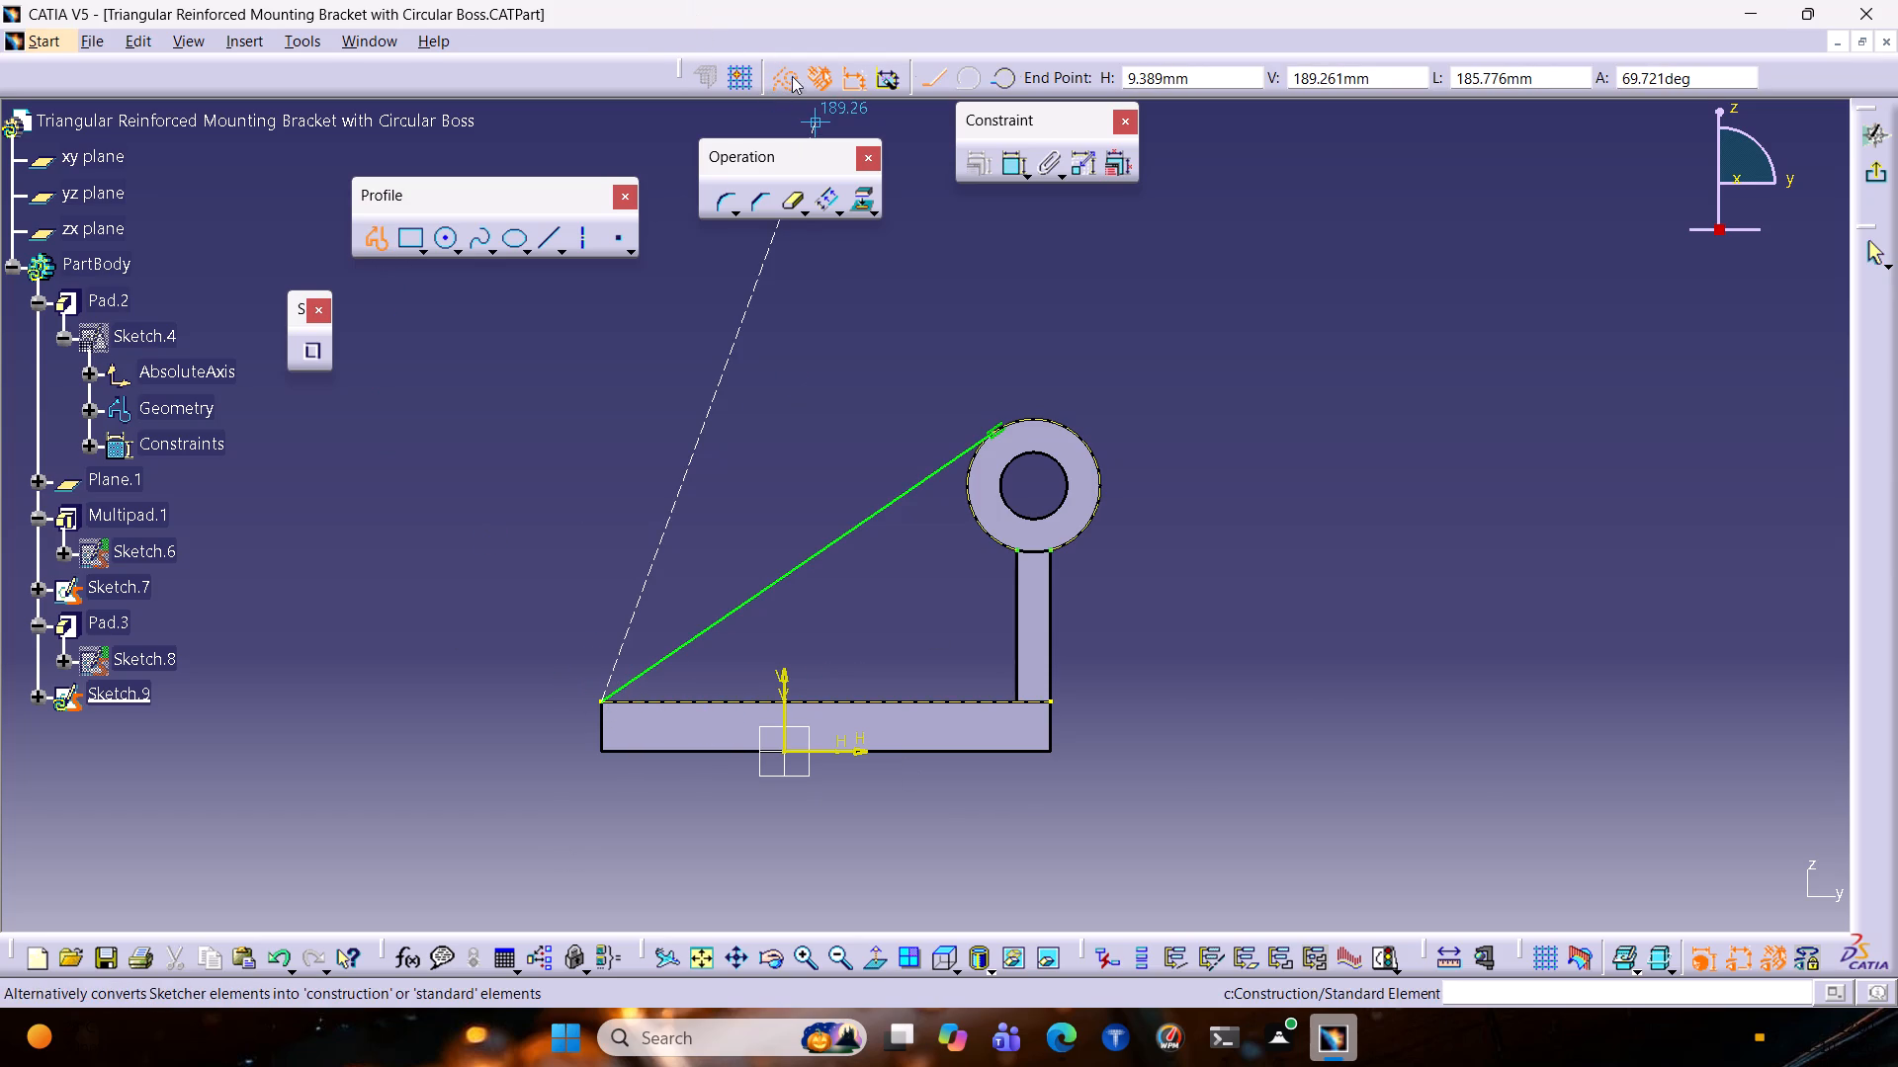
click(795, 80)
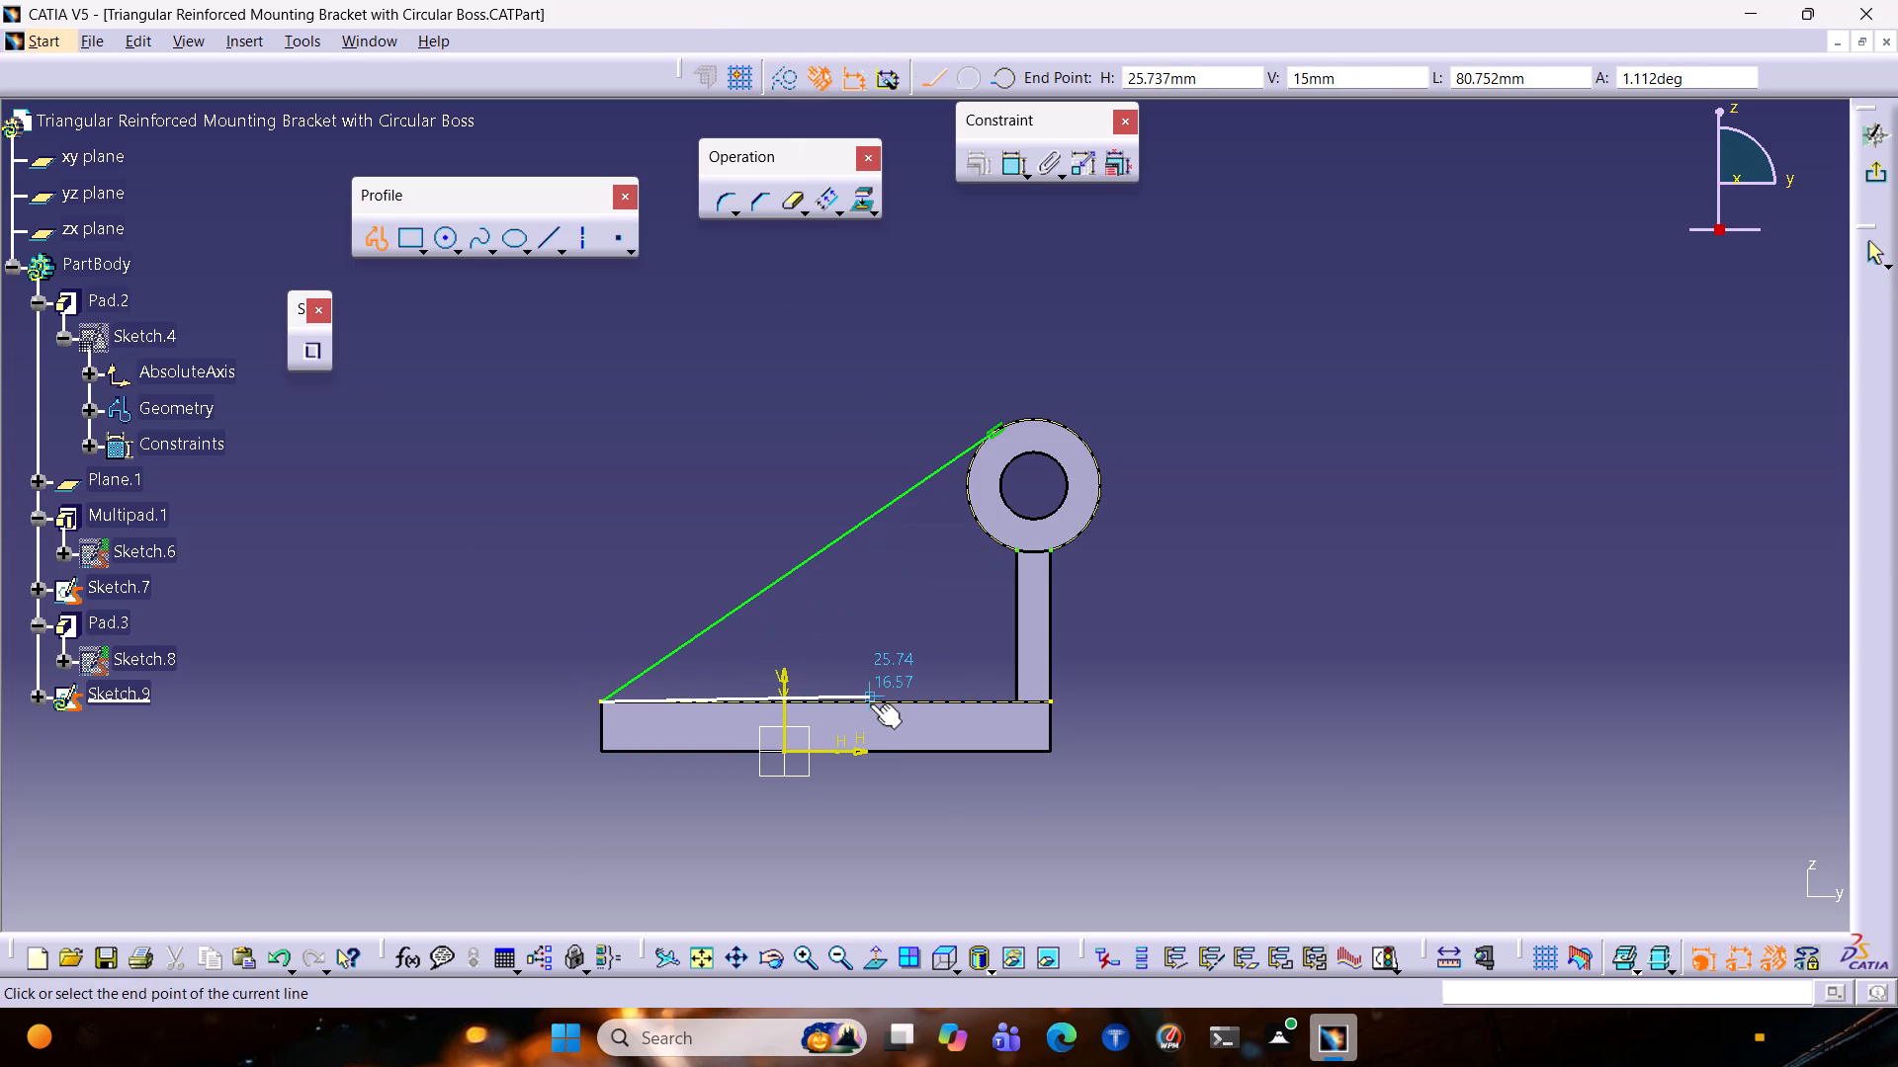
click(870, 703)
key(Escape)
key(Escape)
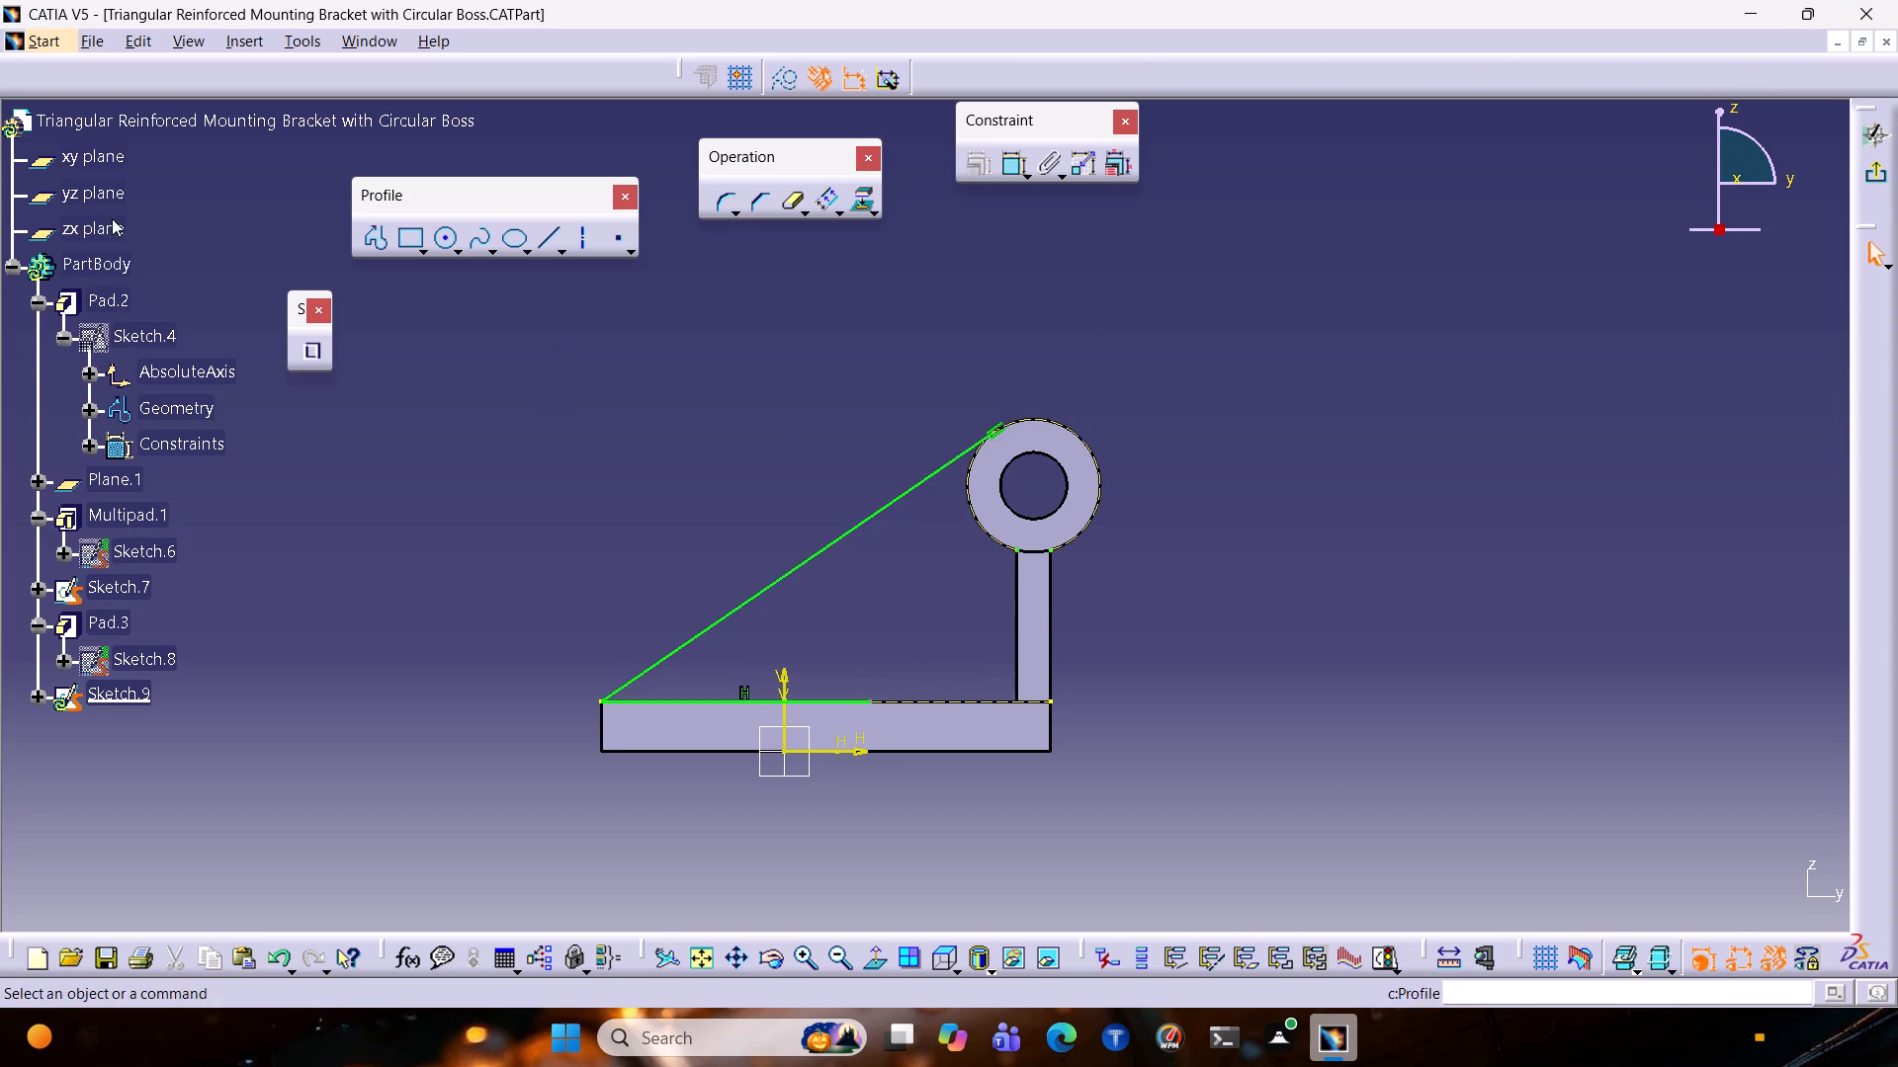
click(850, 704)
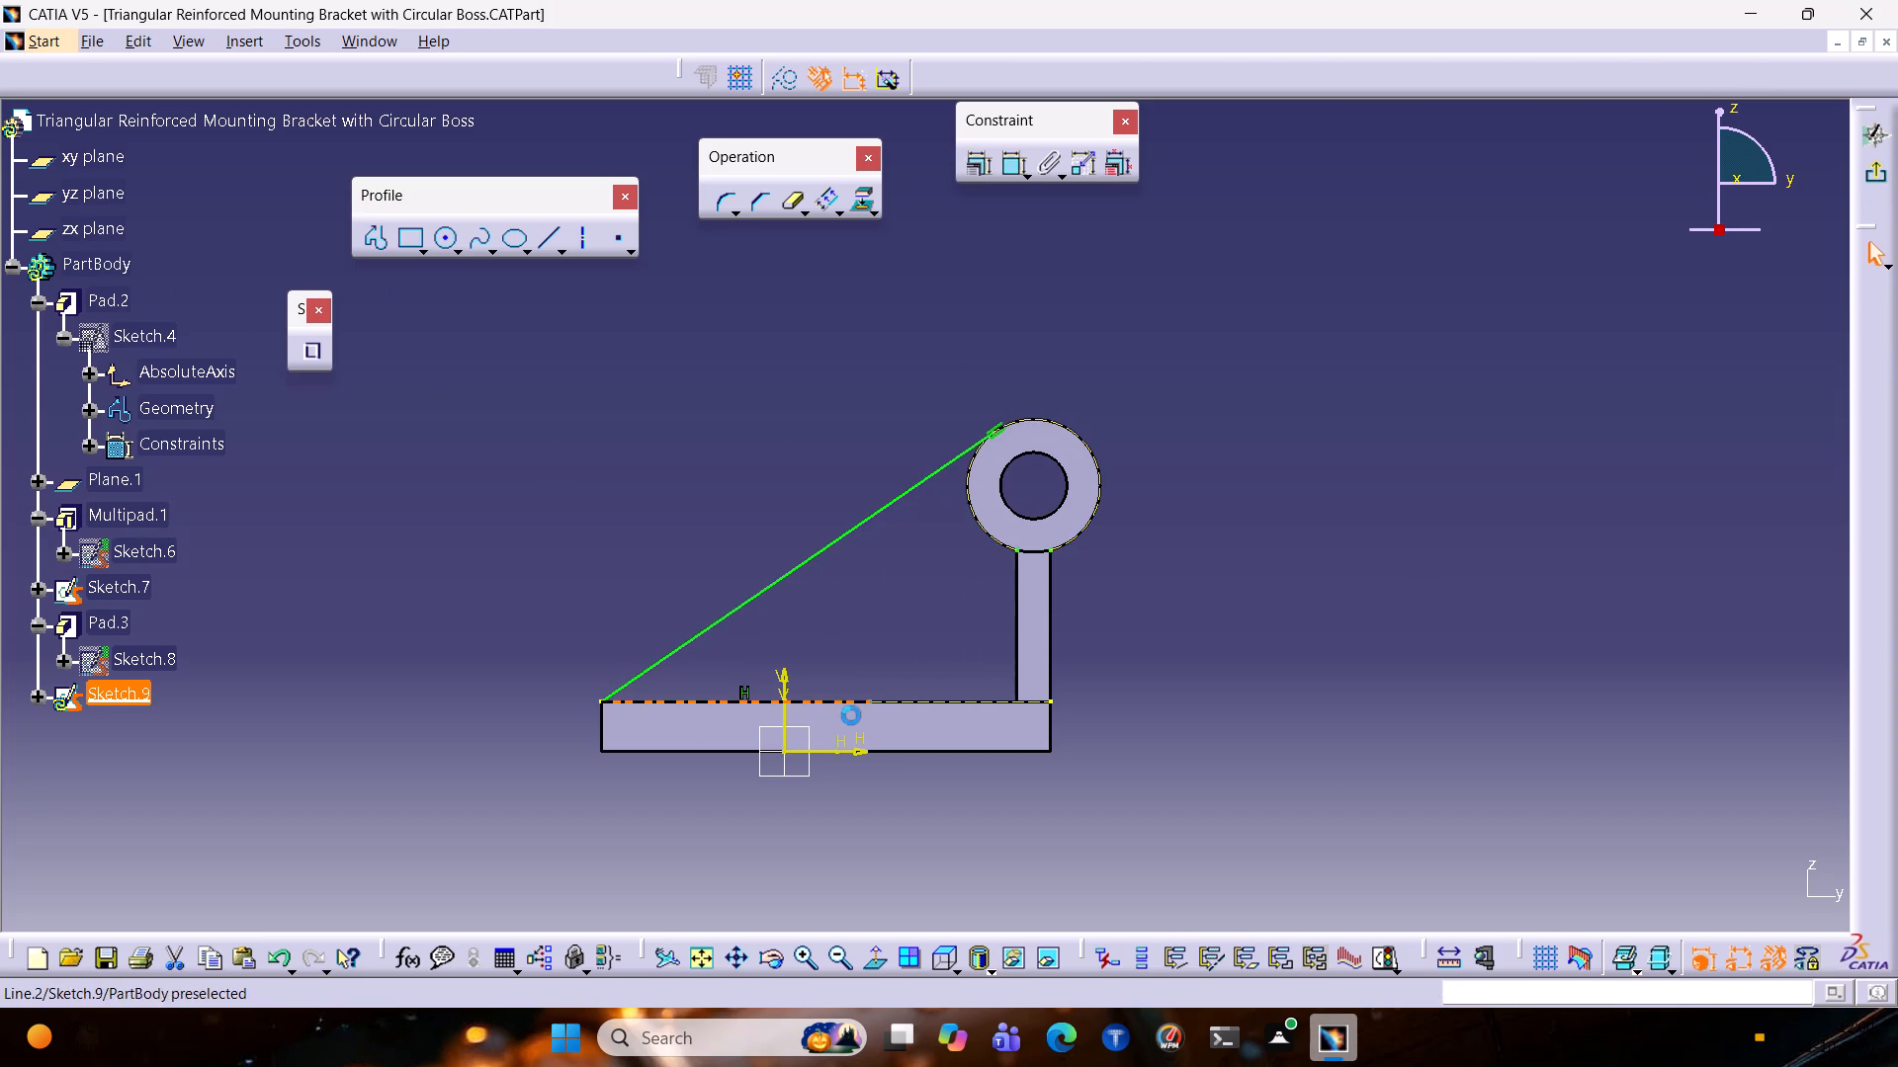
key(Delete)
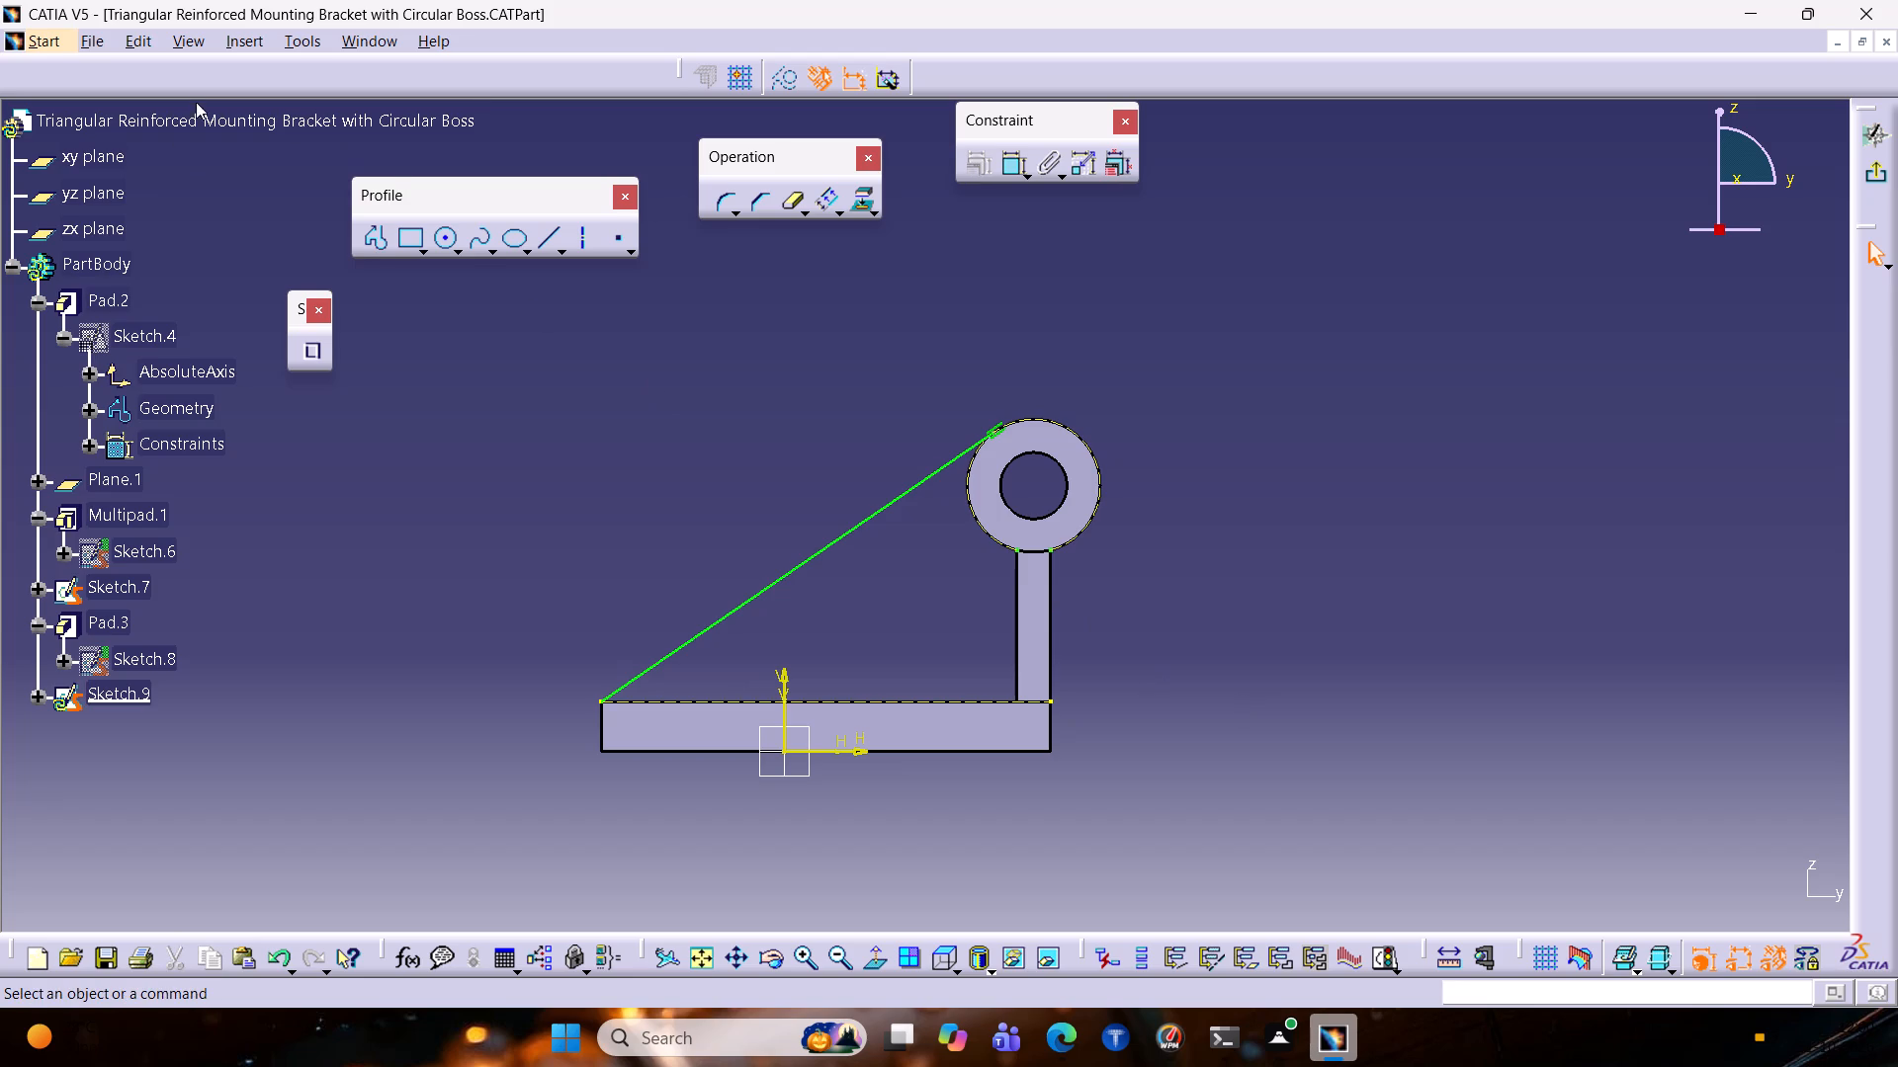
Draw a profile from the sloping line's lower end 125 mm along the base top to the upright's foot, and about 30 mm up the upright.
click(367, 244)
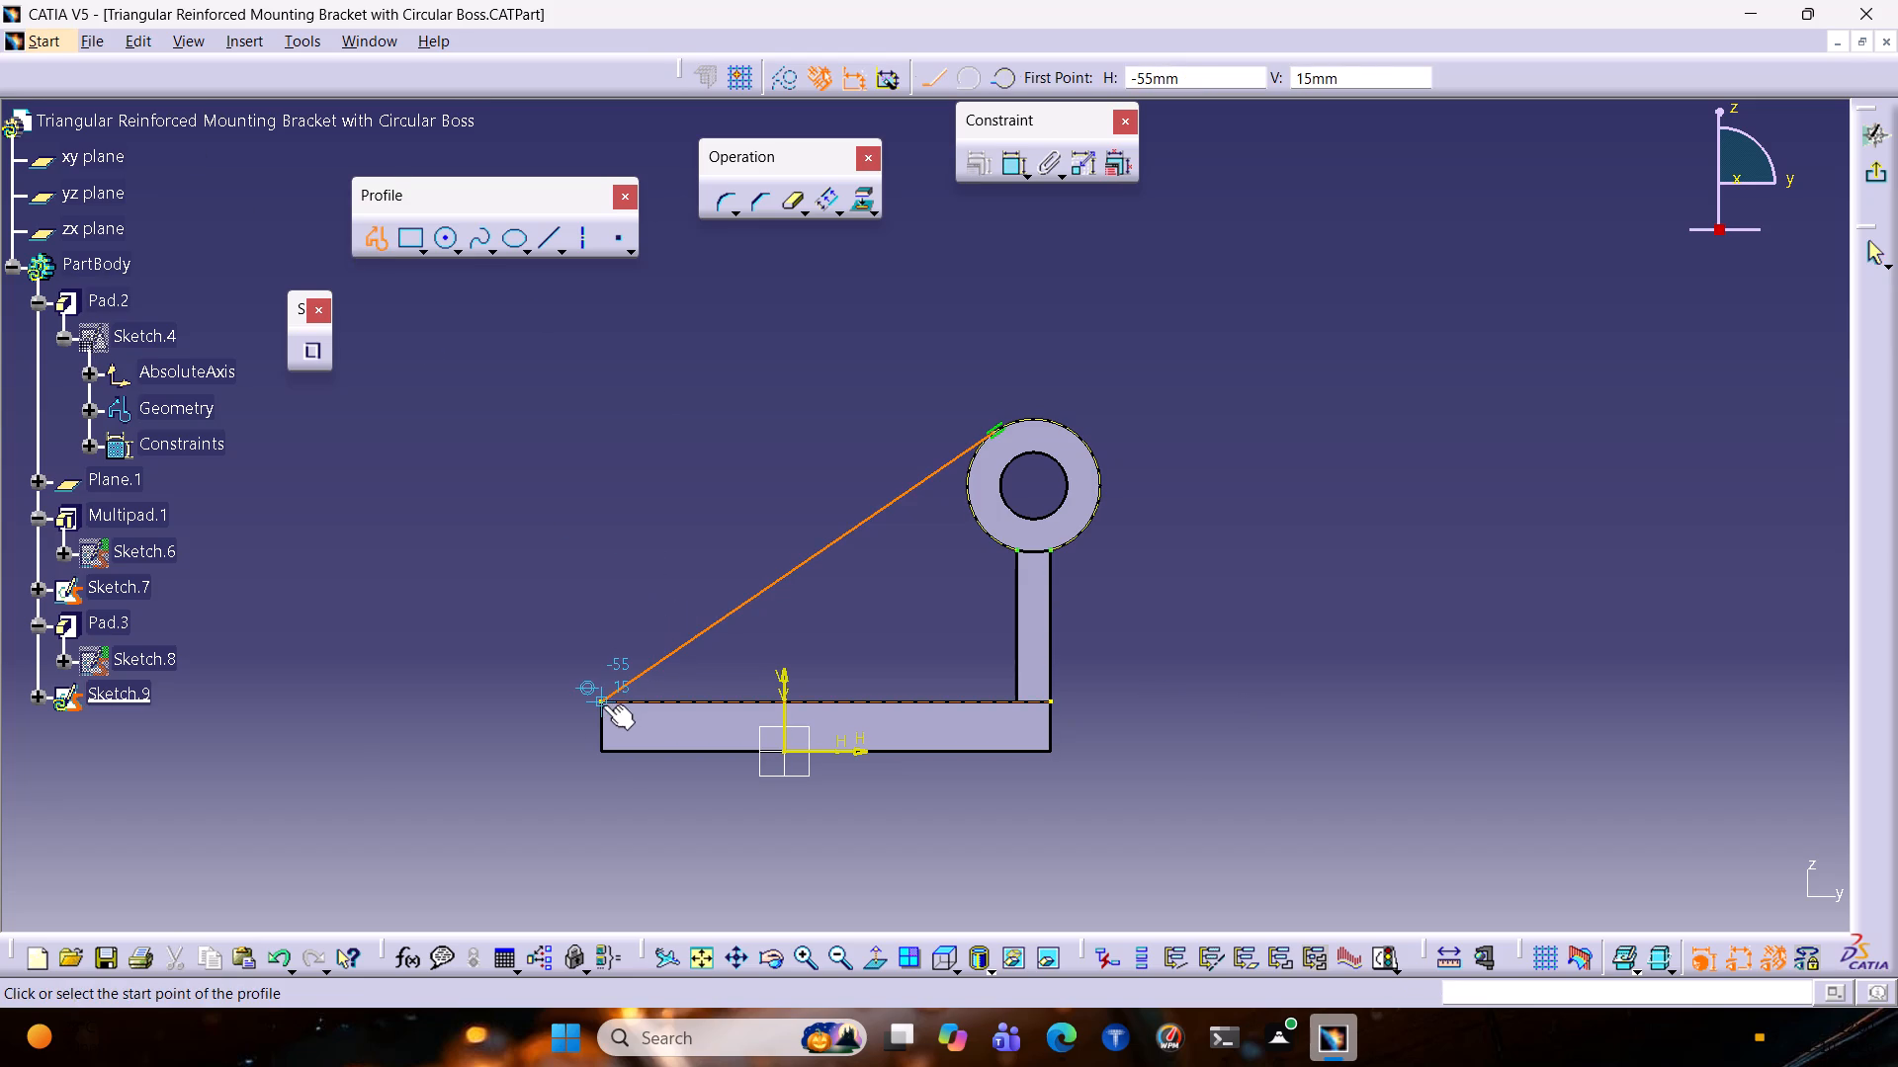
click(604, 703)
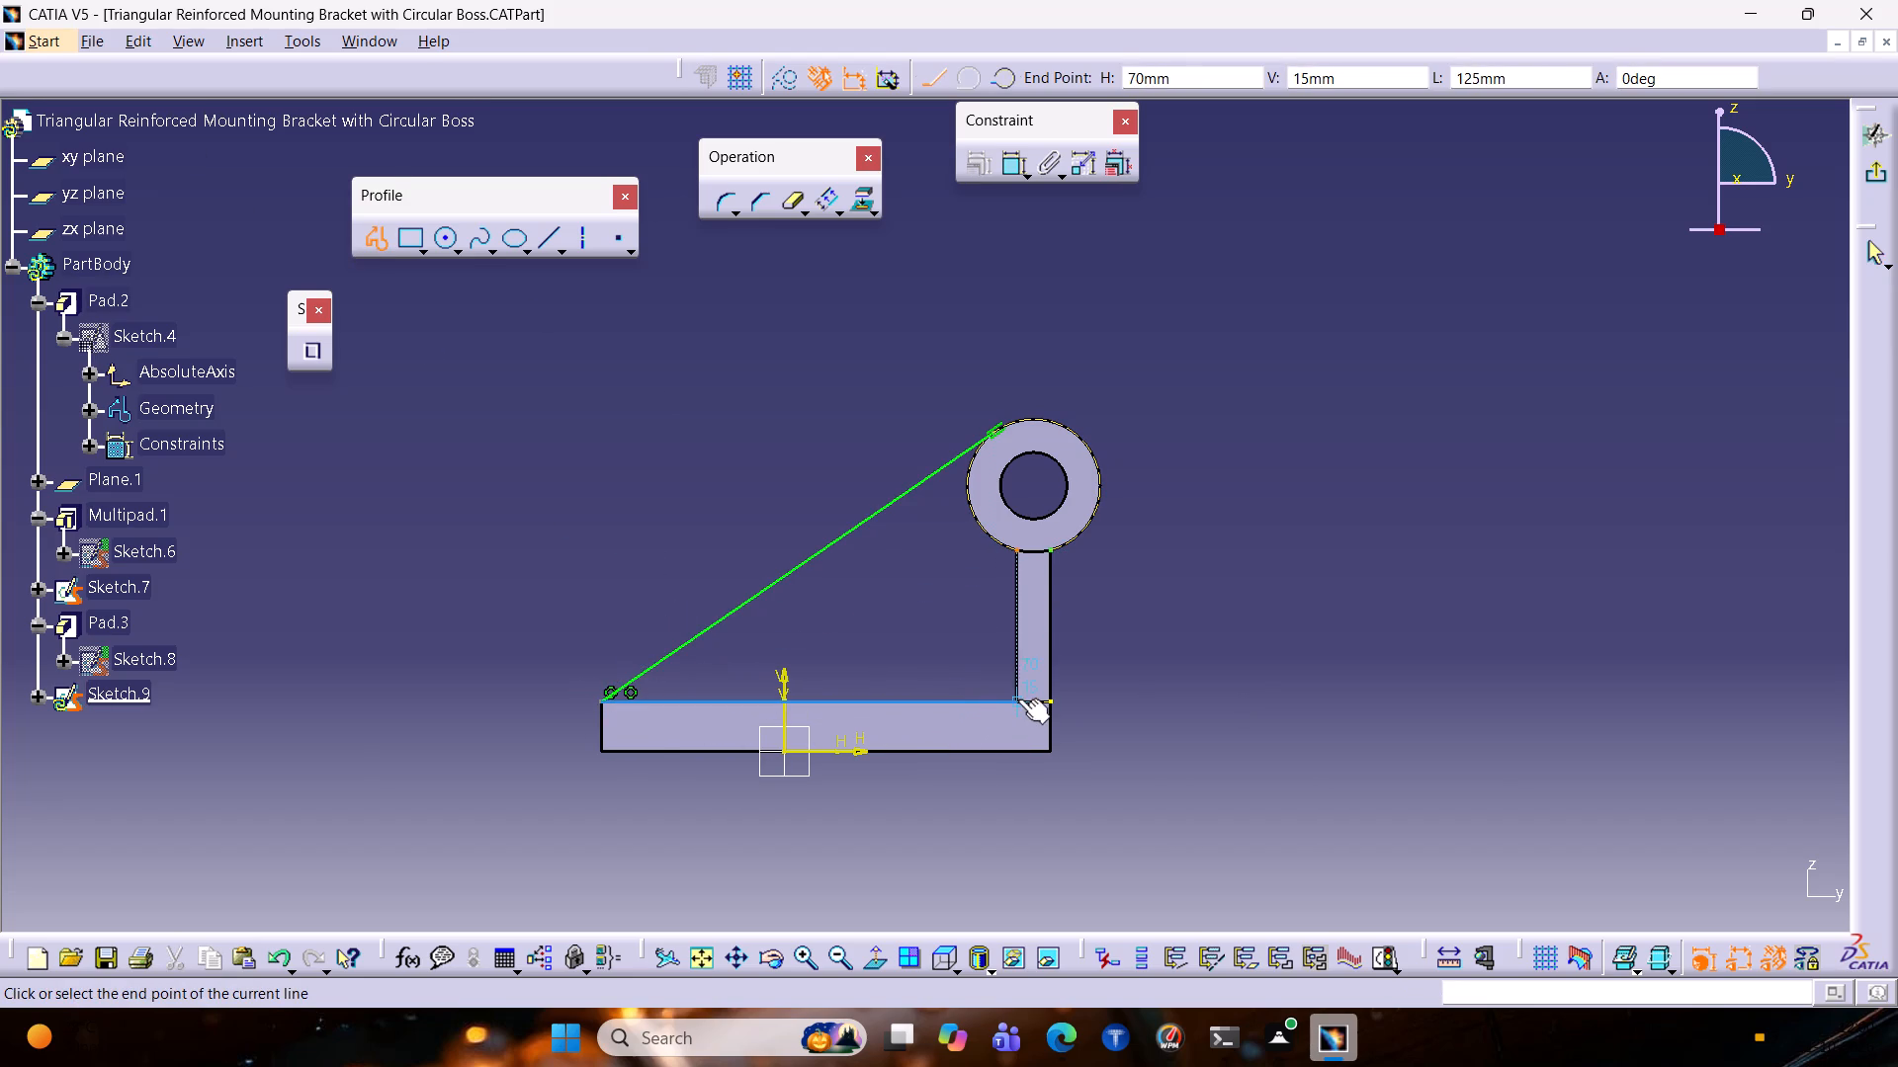
click(1018, 698)
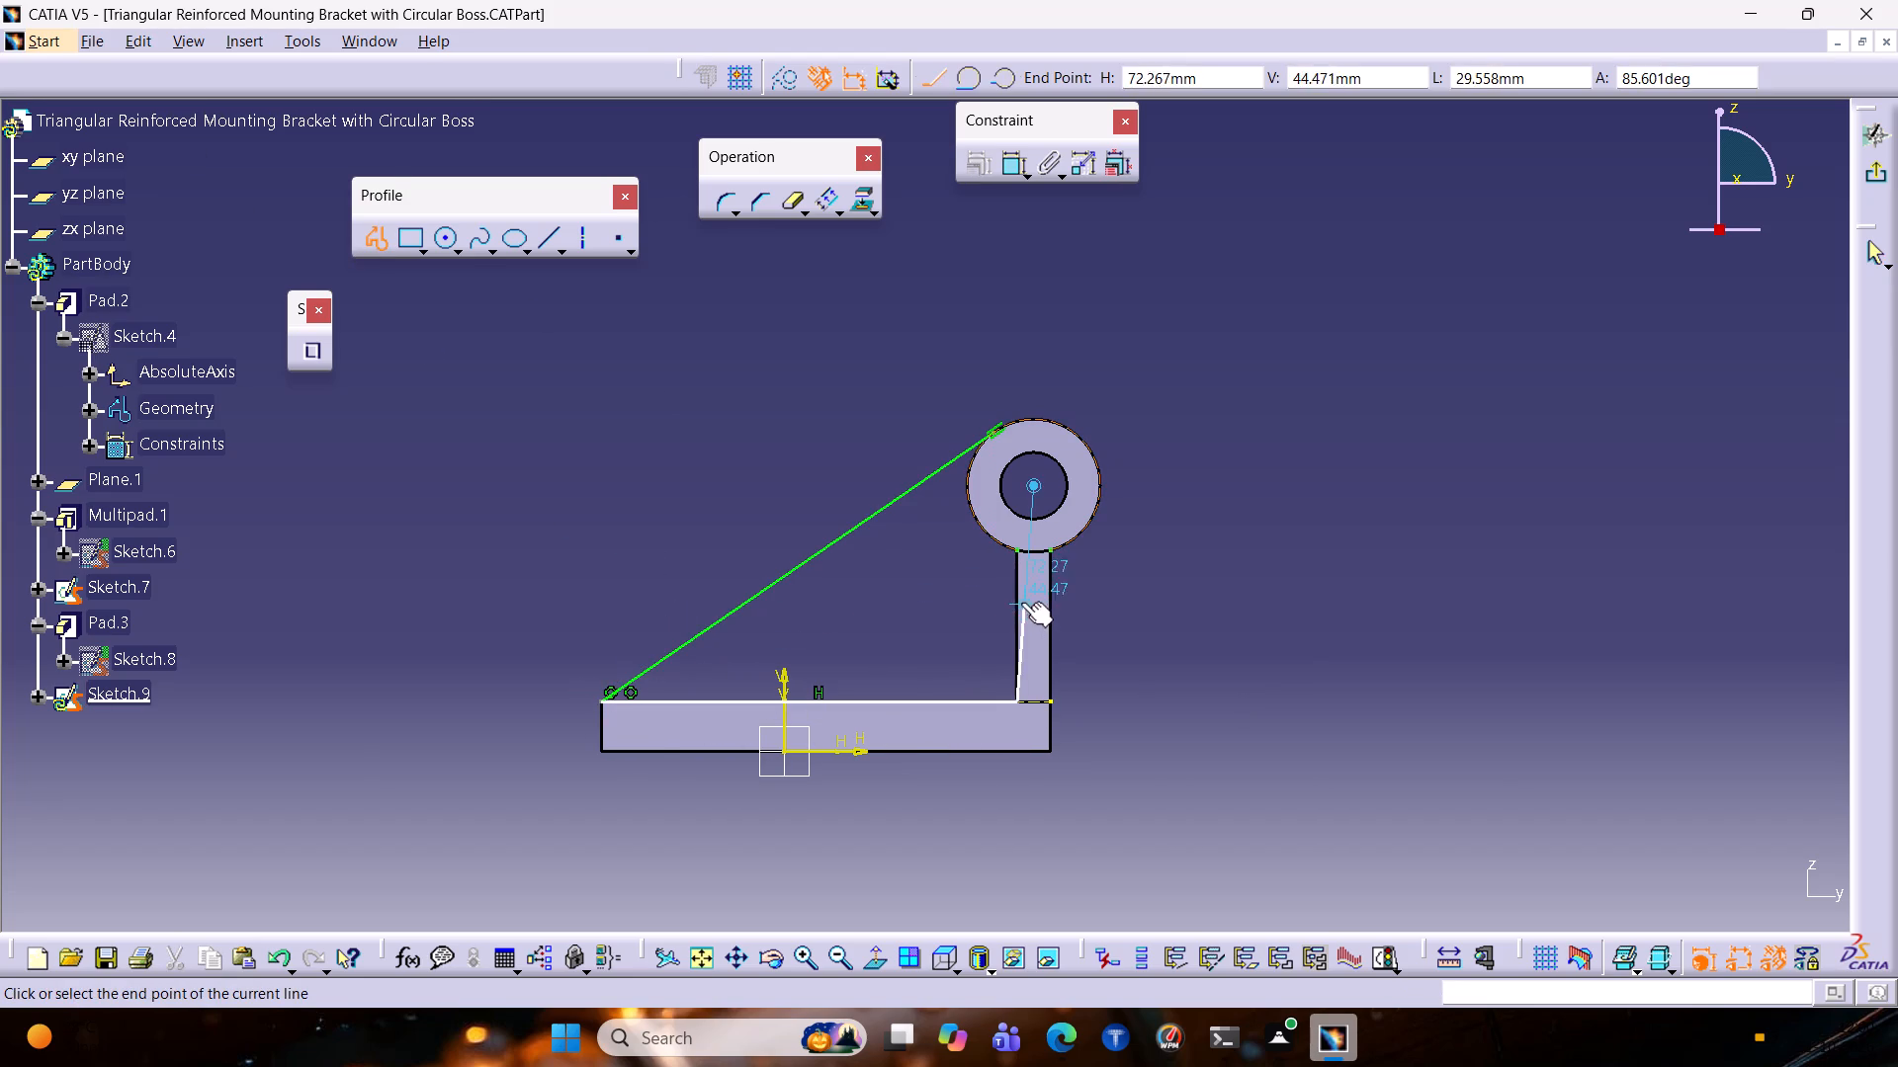
click(1015, 599)
key(Escape)
key(Escape)
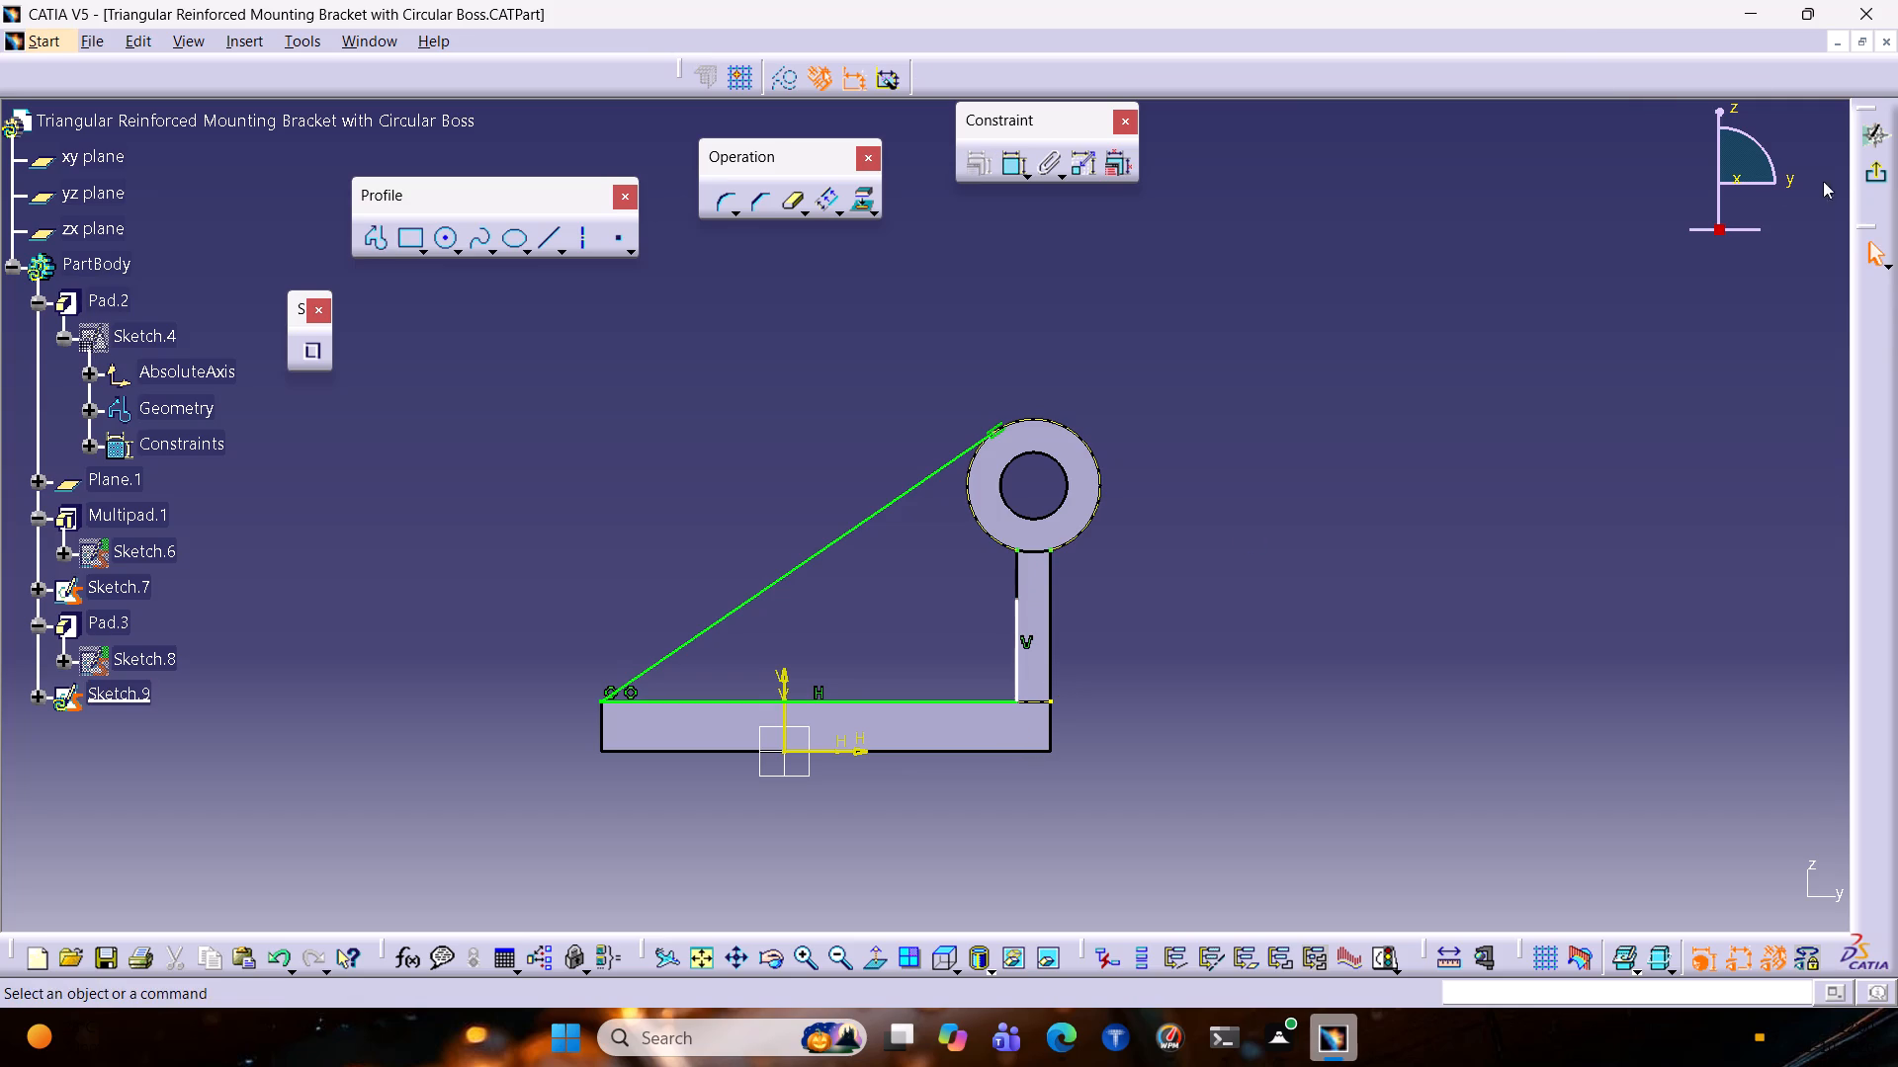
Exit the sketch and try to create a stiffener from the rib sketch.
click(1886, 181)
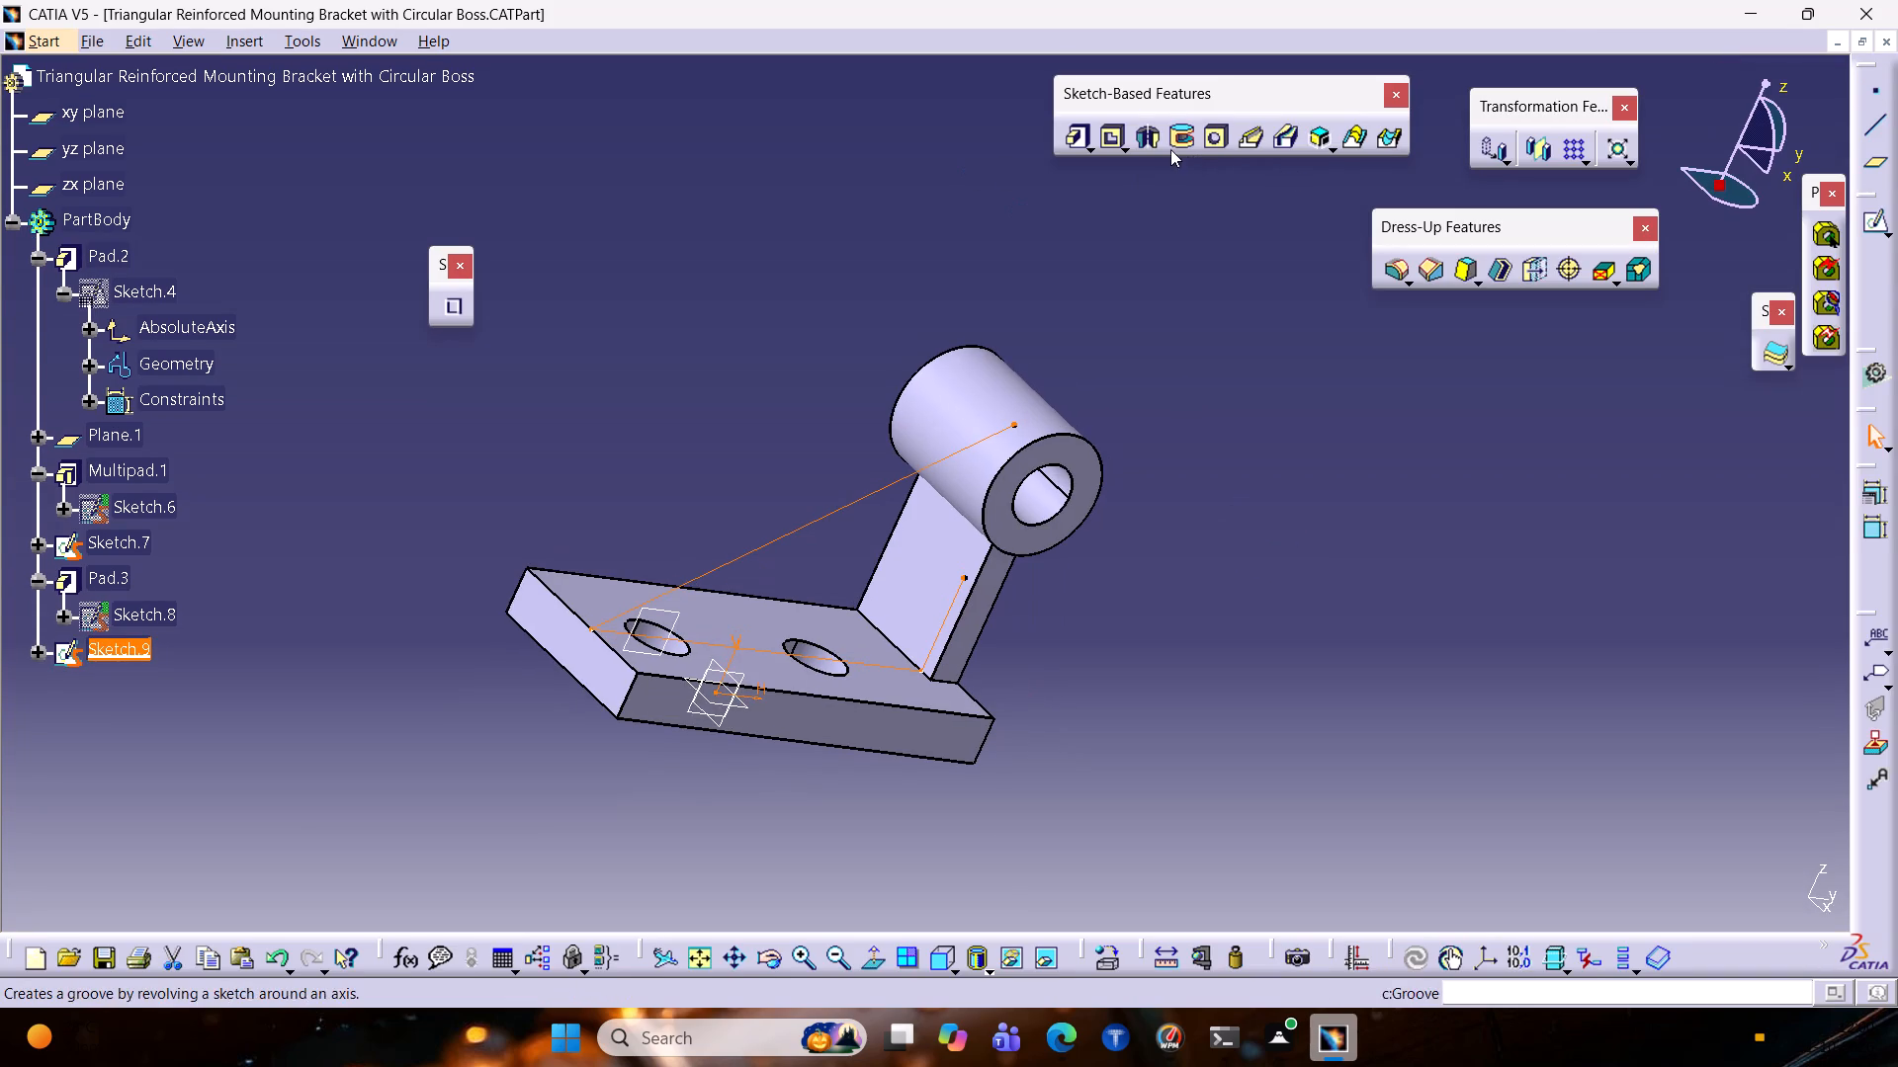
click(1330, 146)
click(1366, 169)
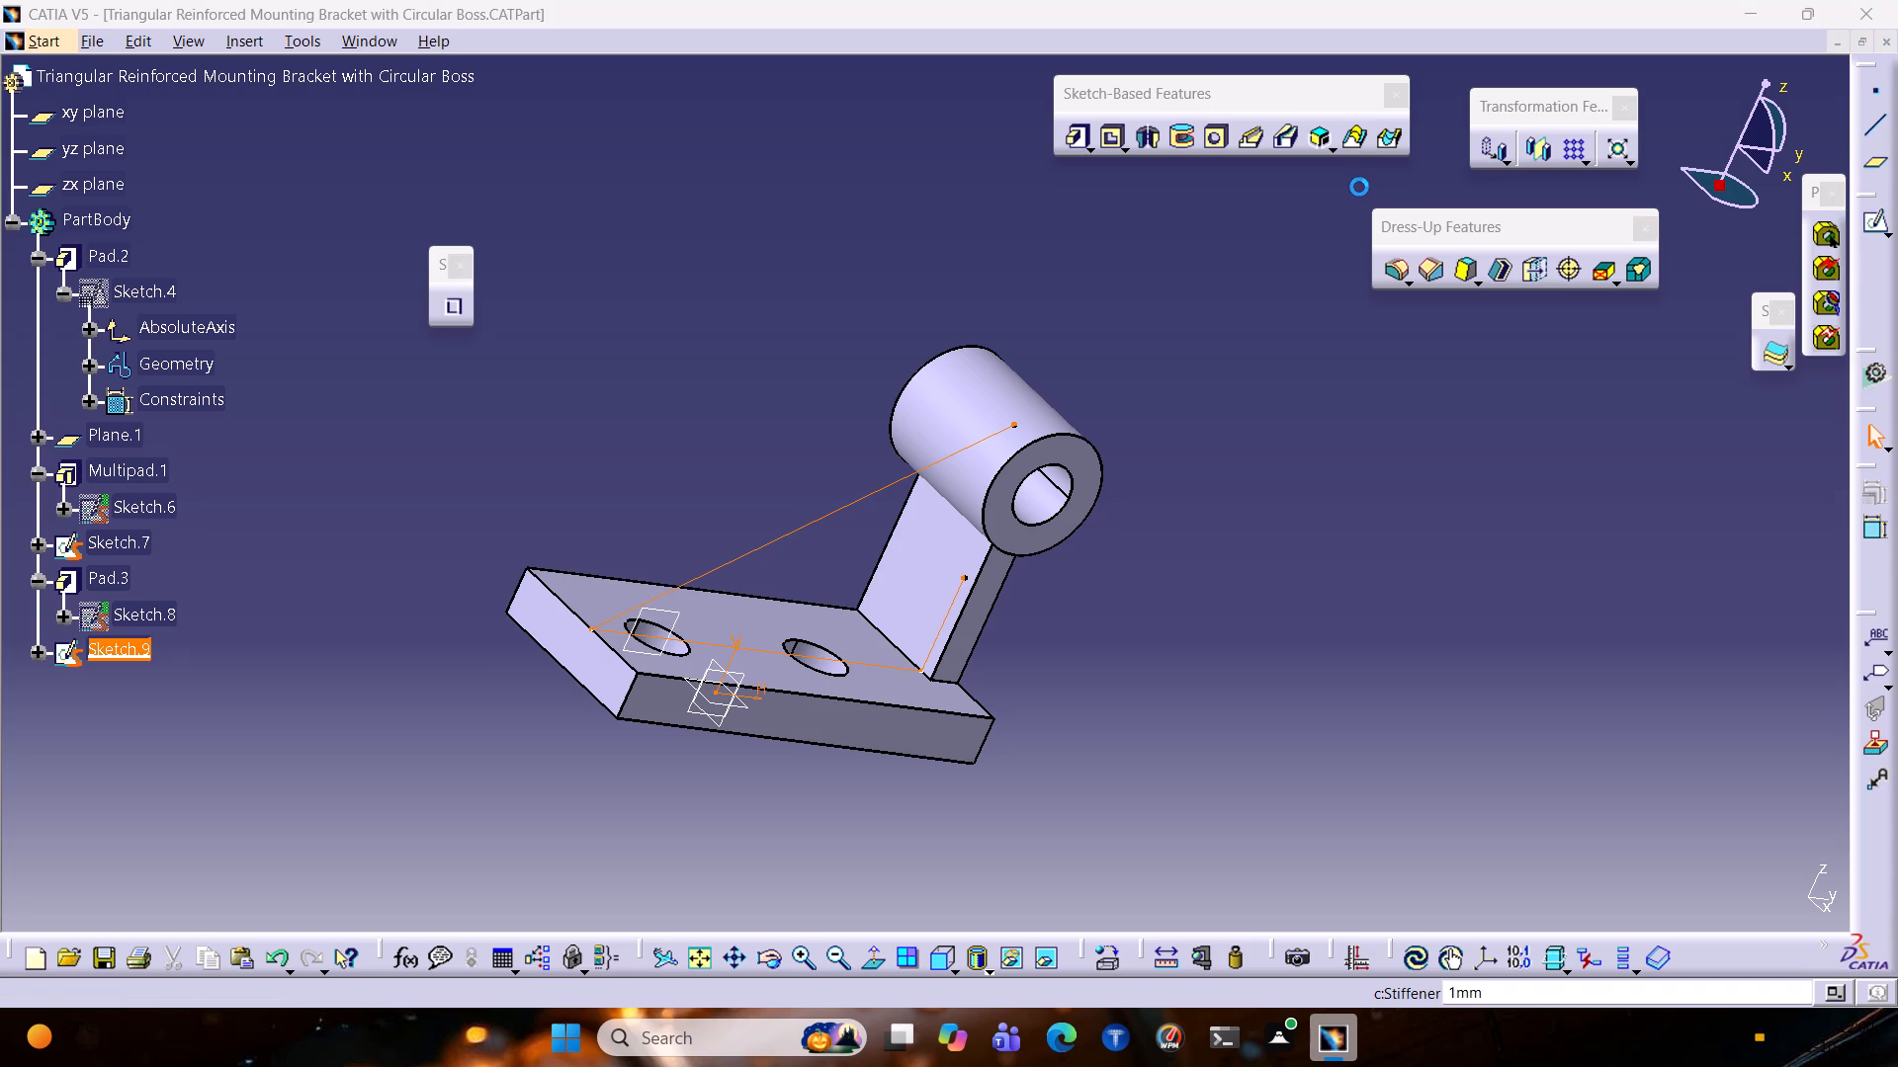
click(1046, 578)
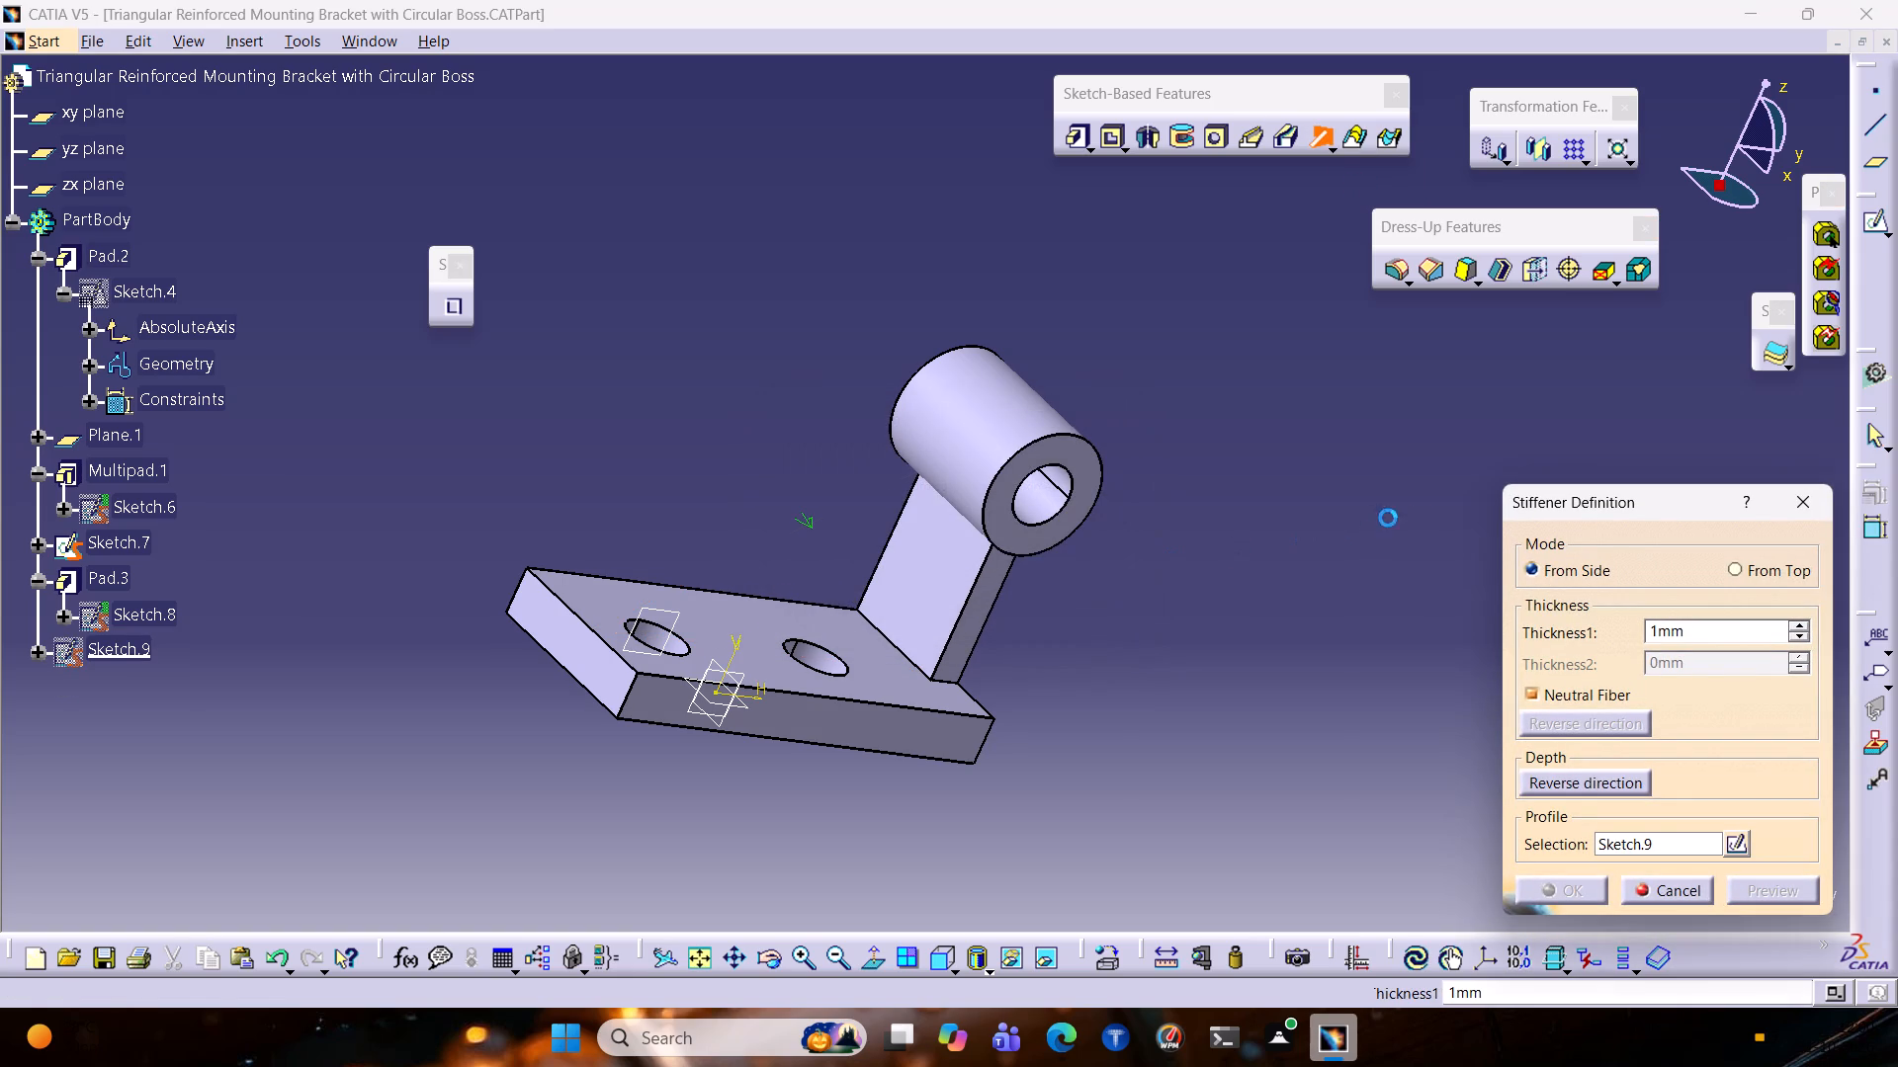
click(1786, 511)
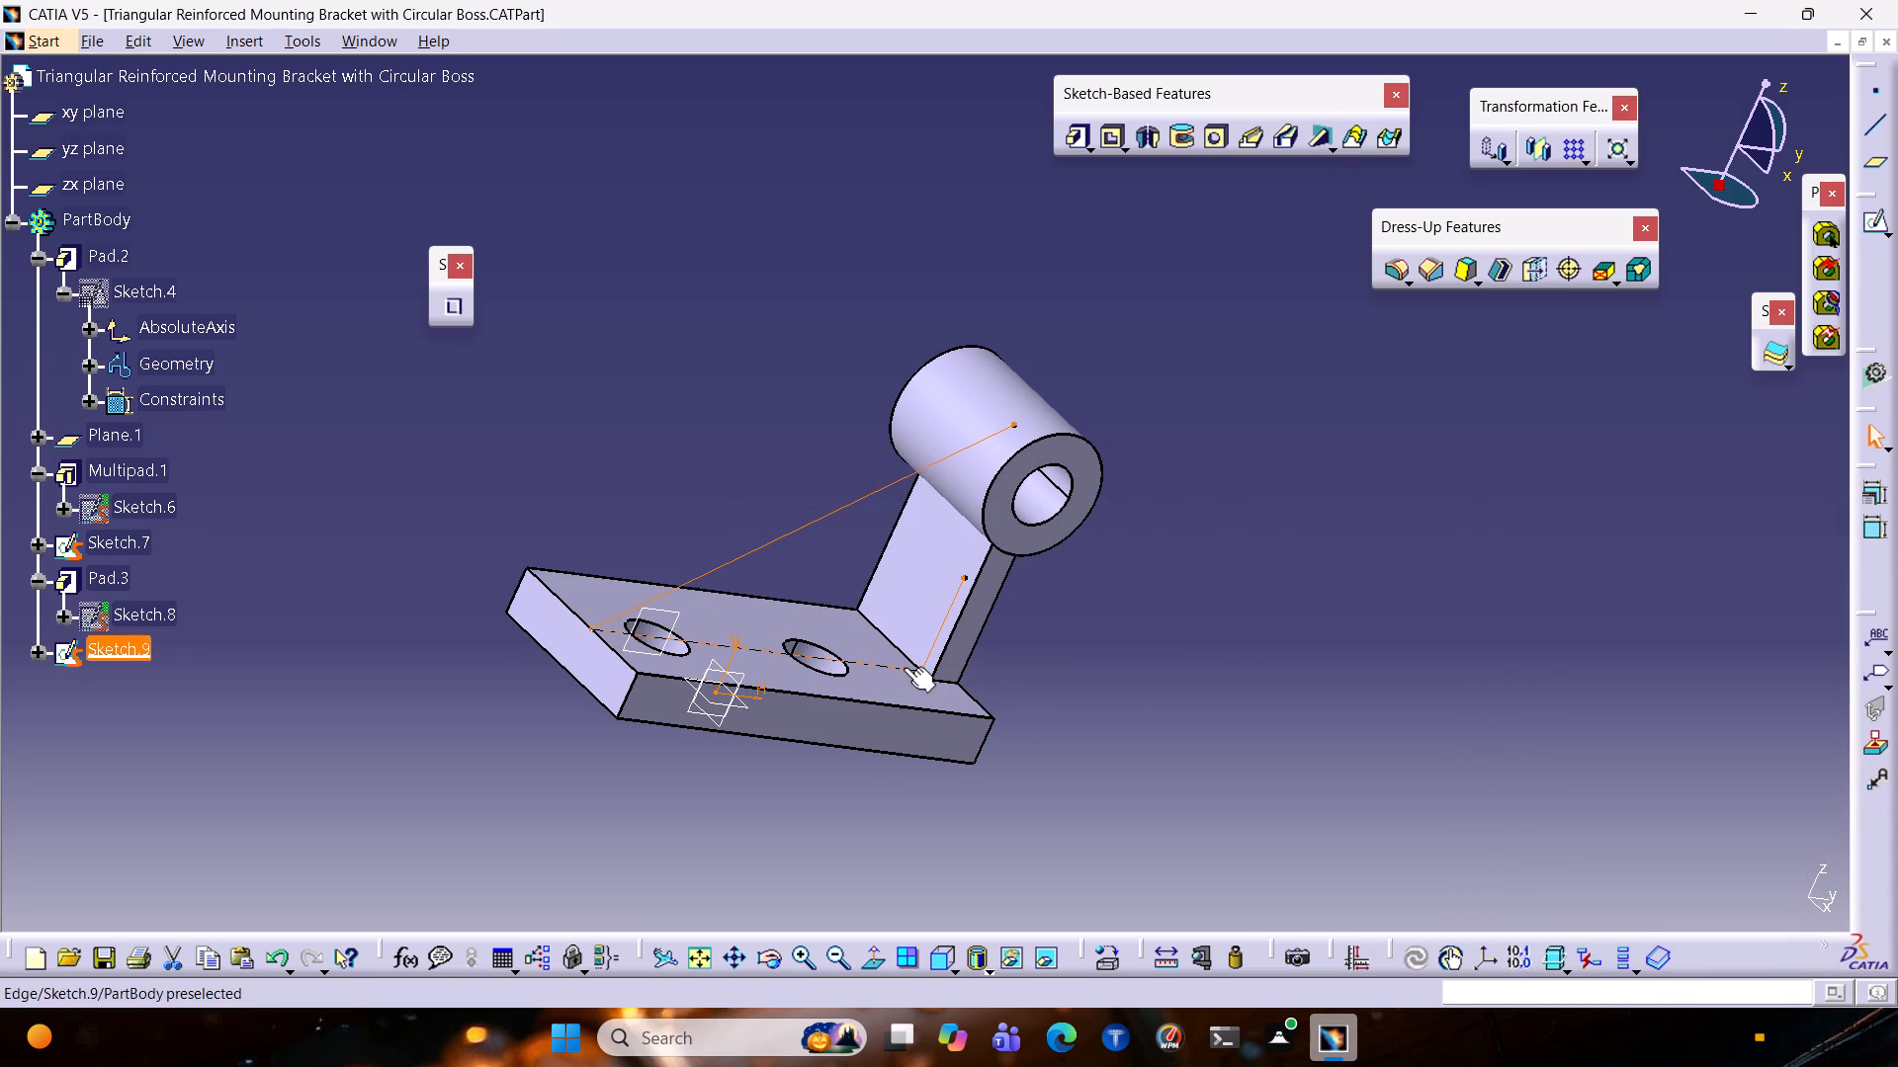
Reopen the rib sketch and delete the short vertical line along the upright.
click(902, 675)
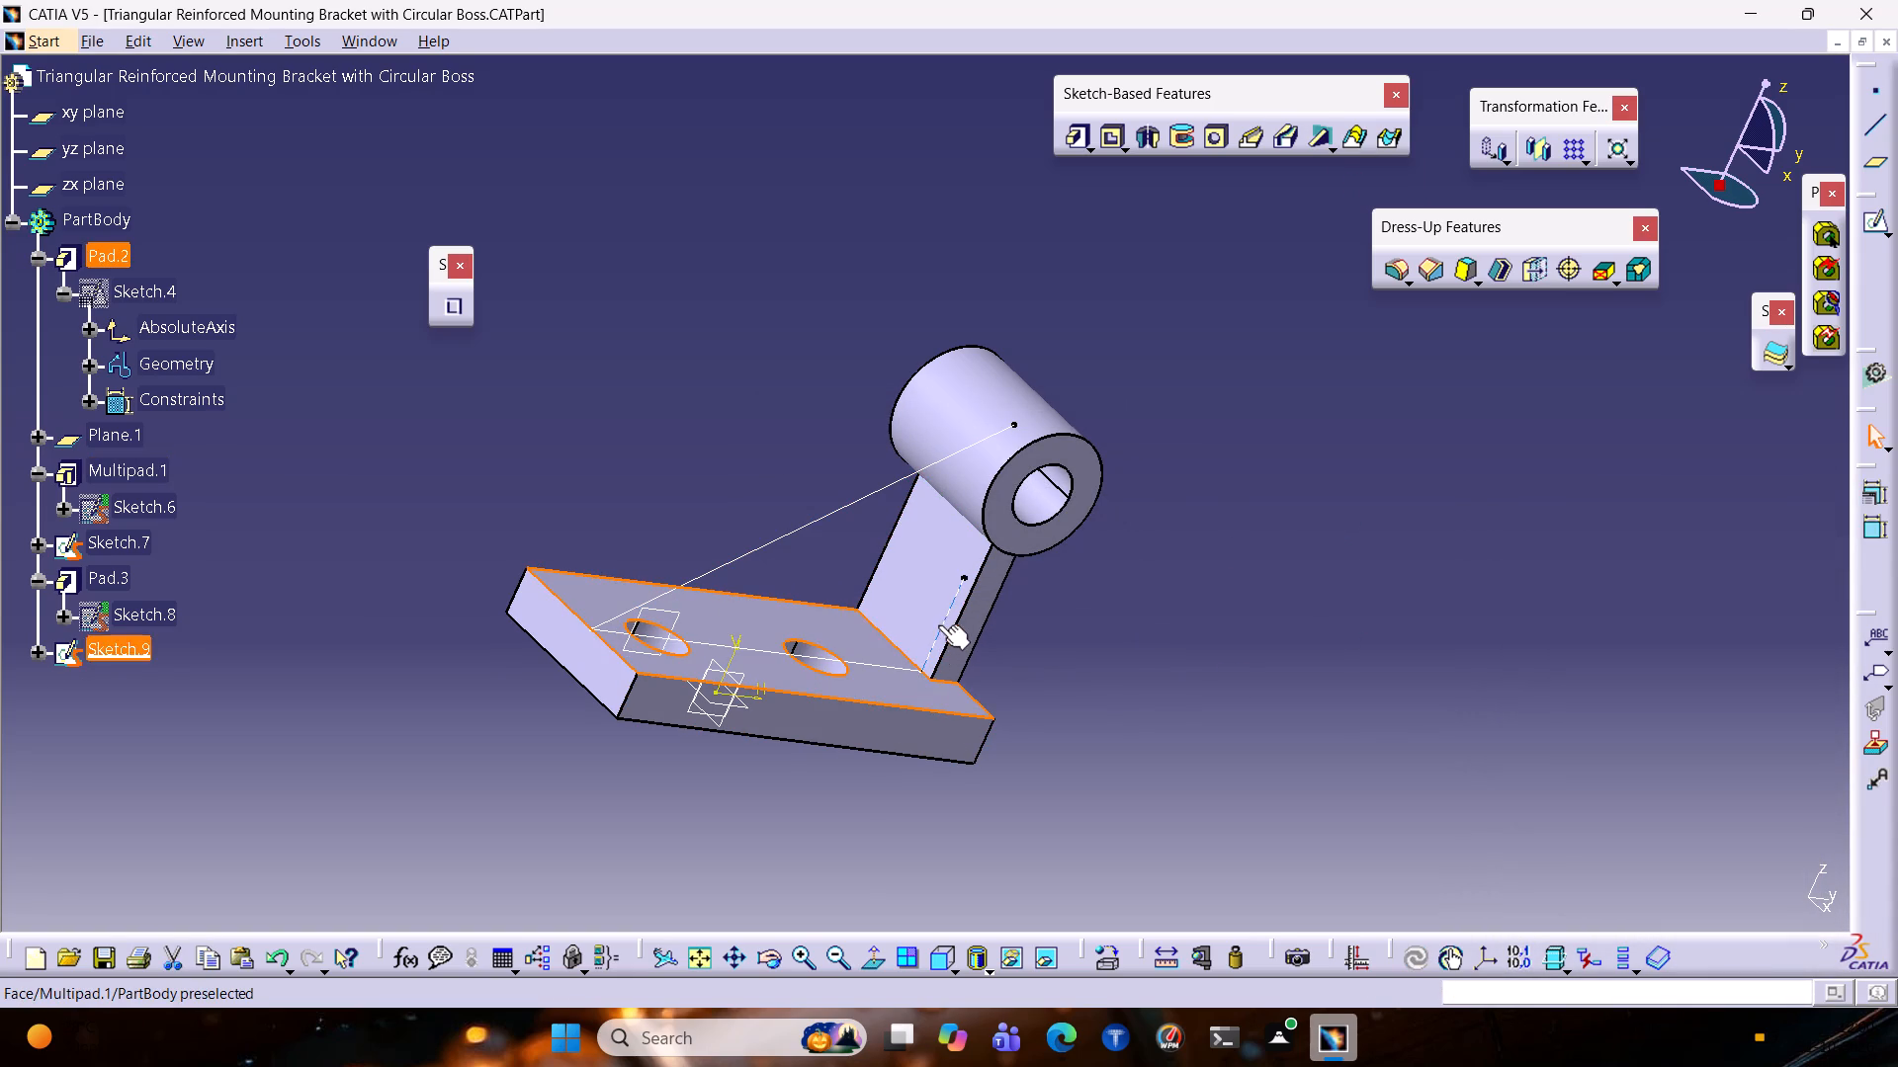
double_click(940, 620)
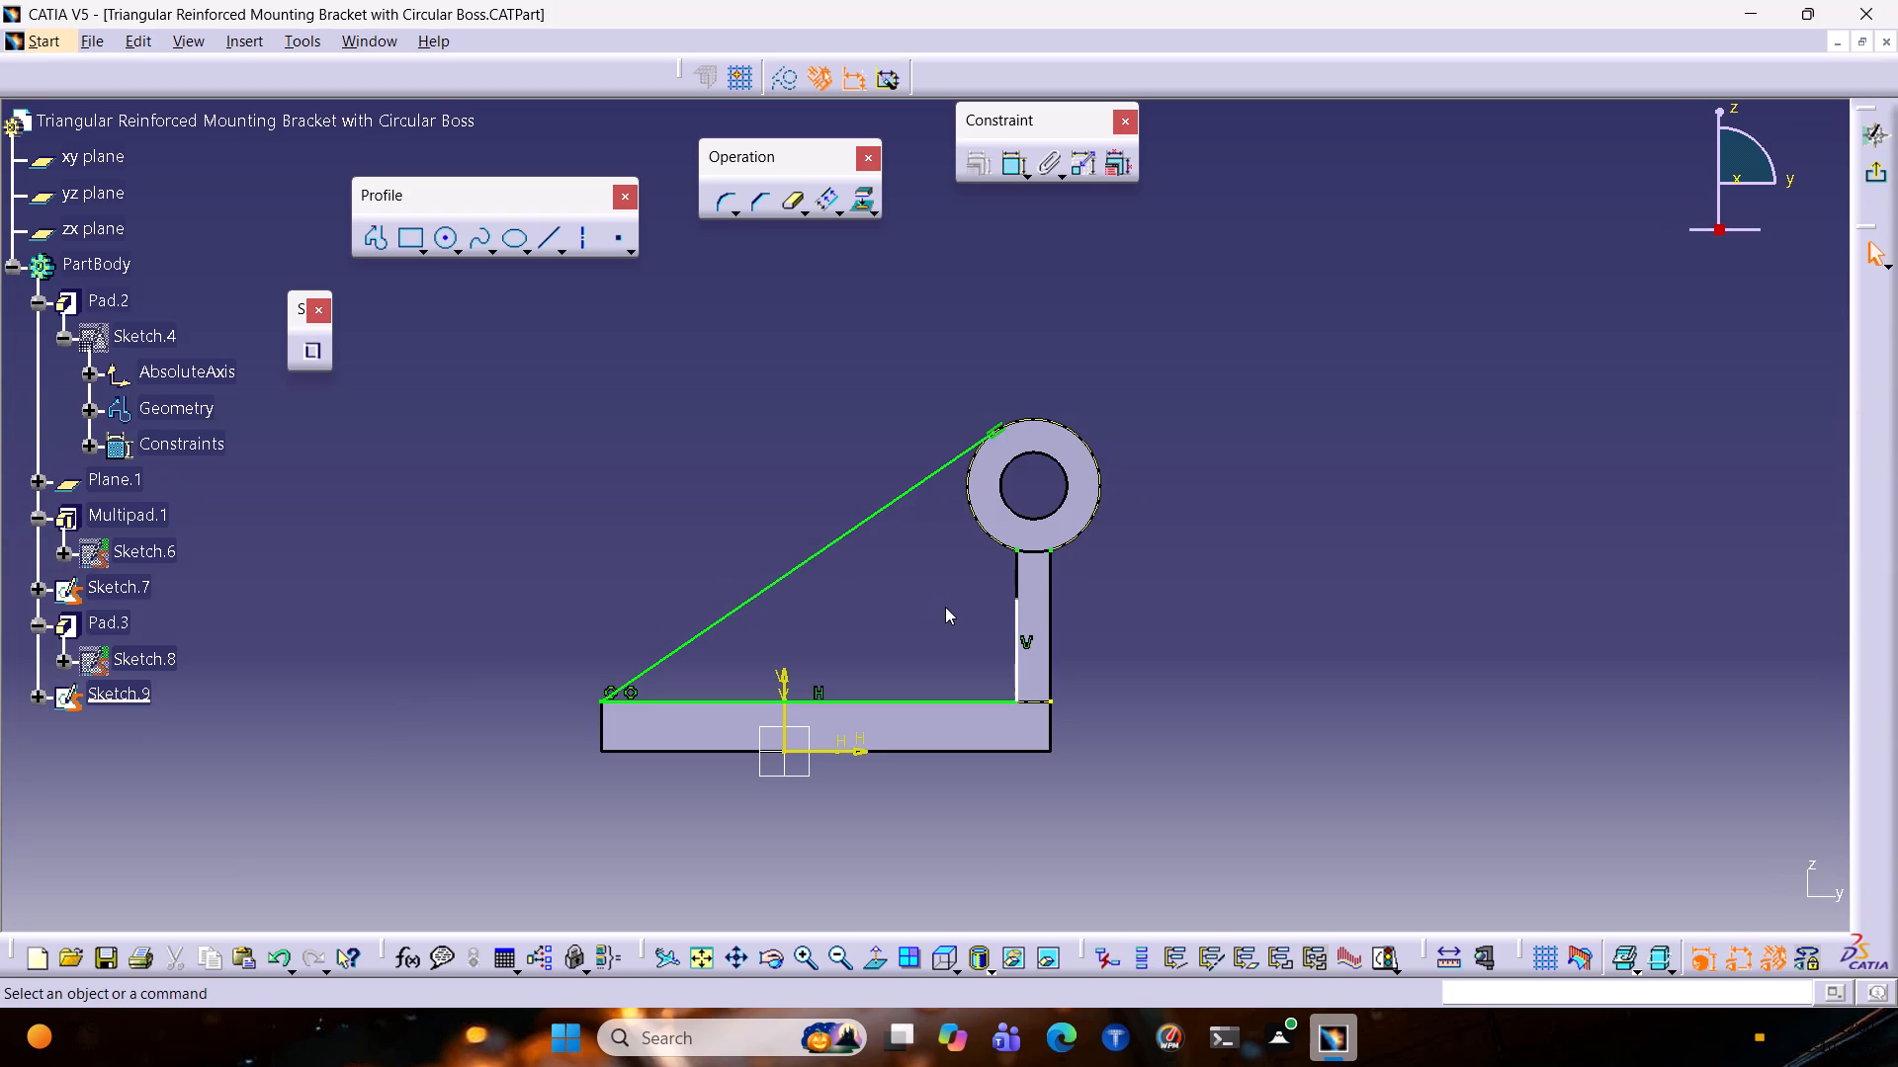
click(1015, 636)
key(Delete)
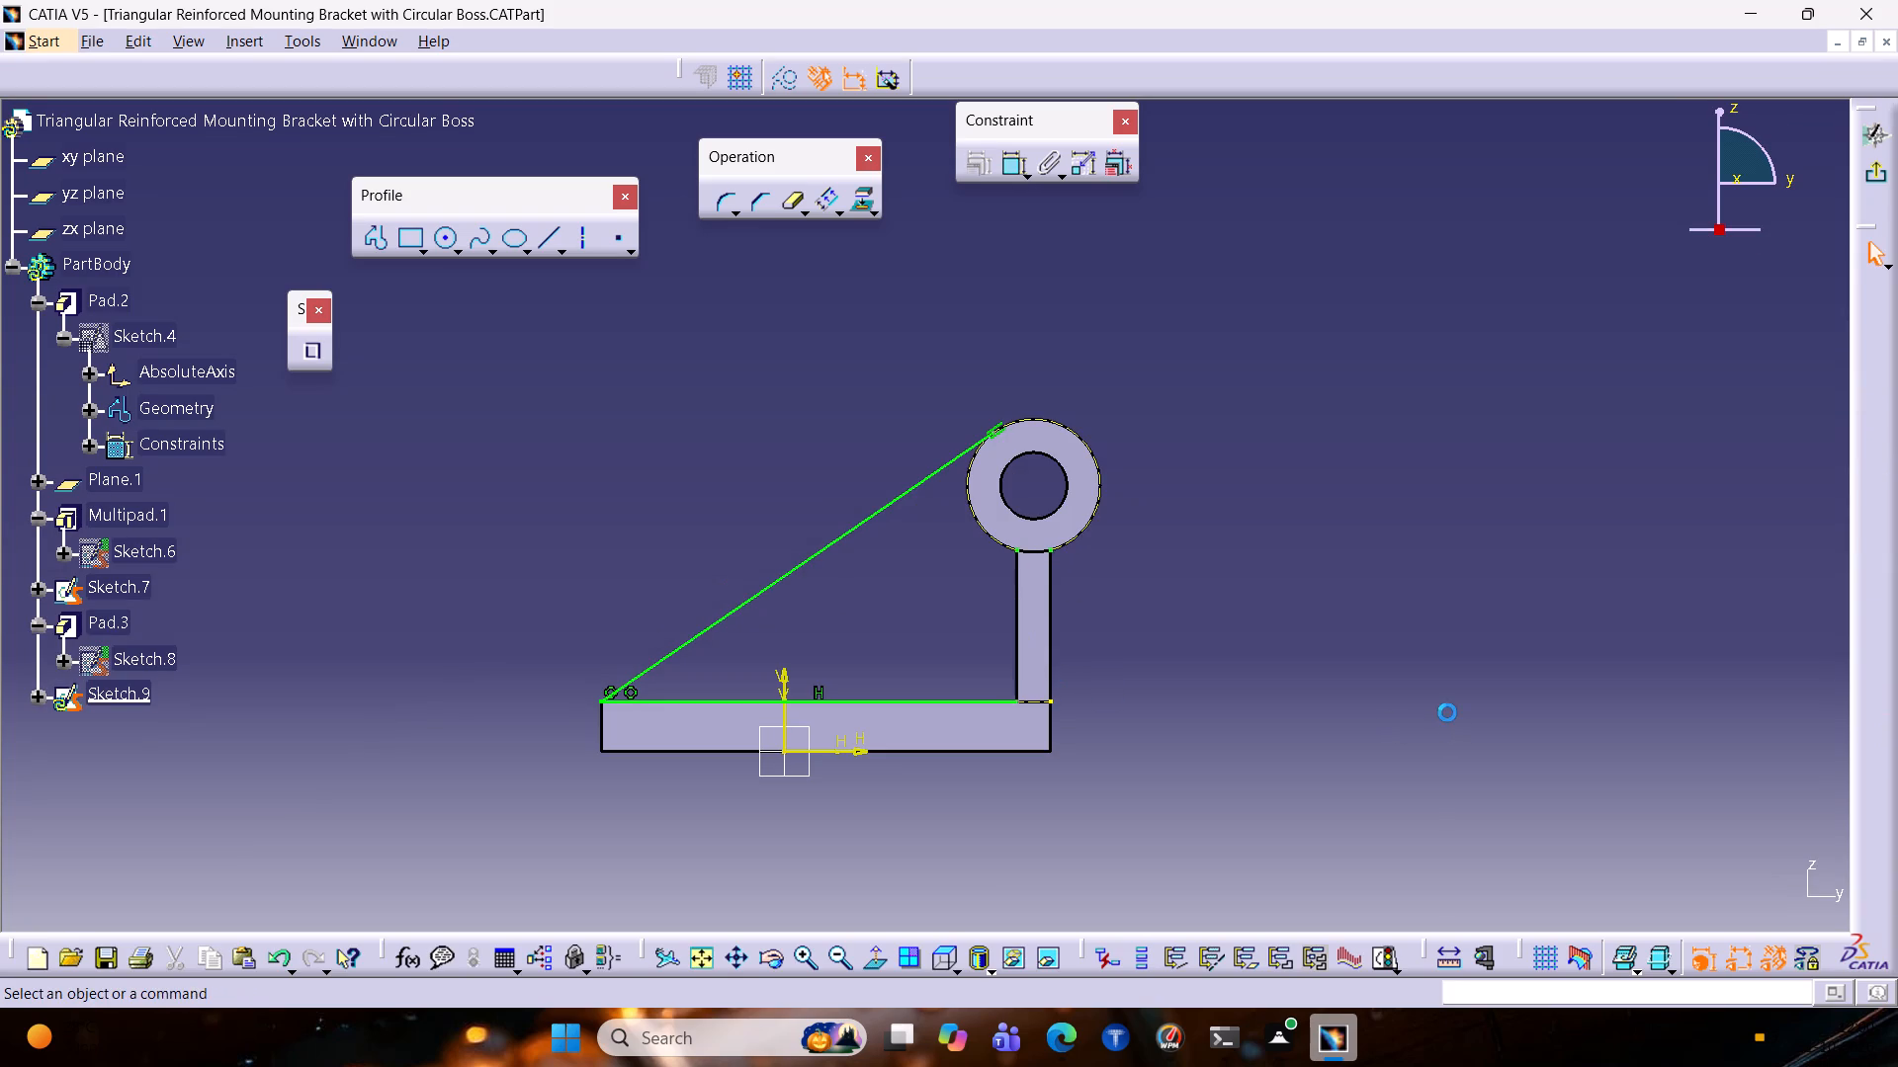
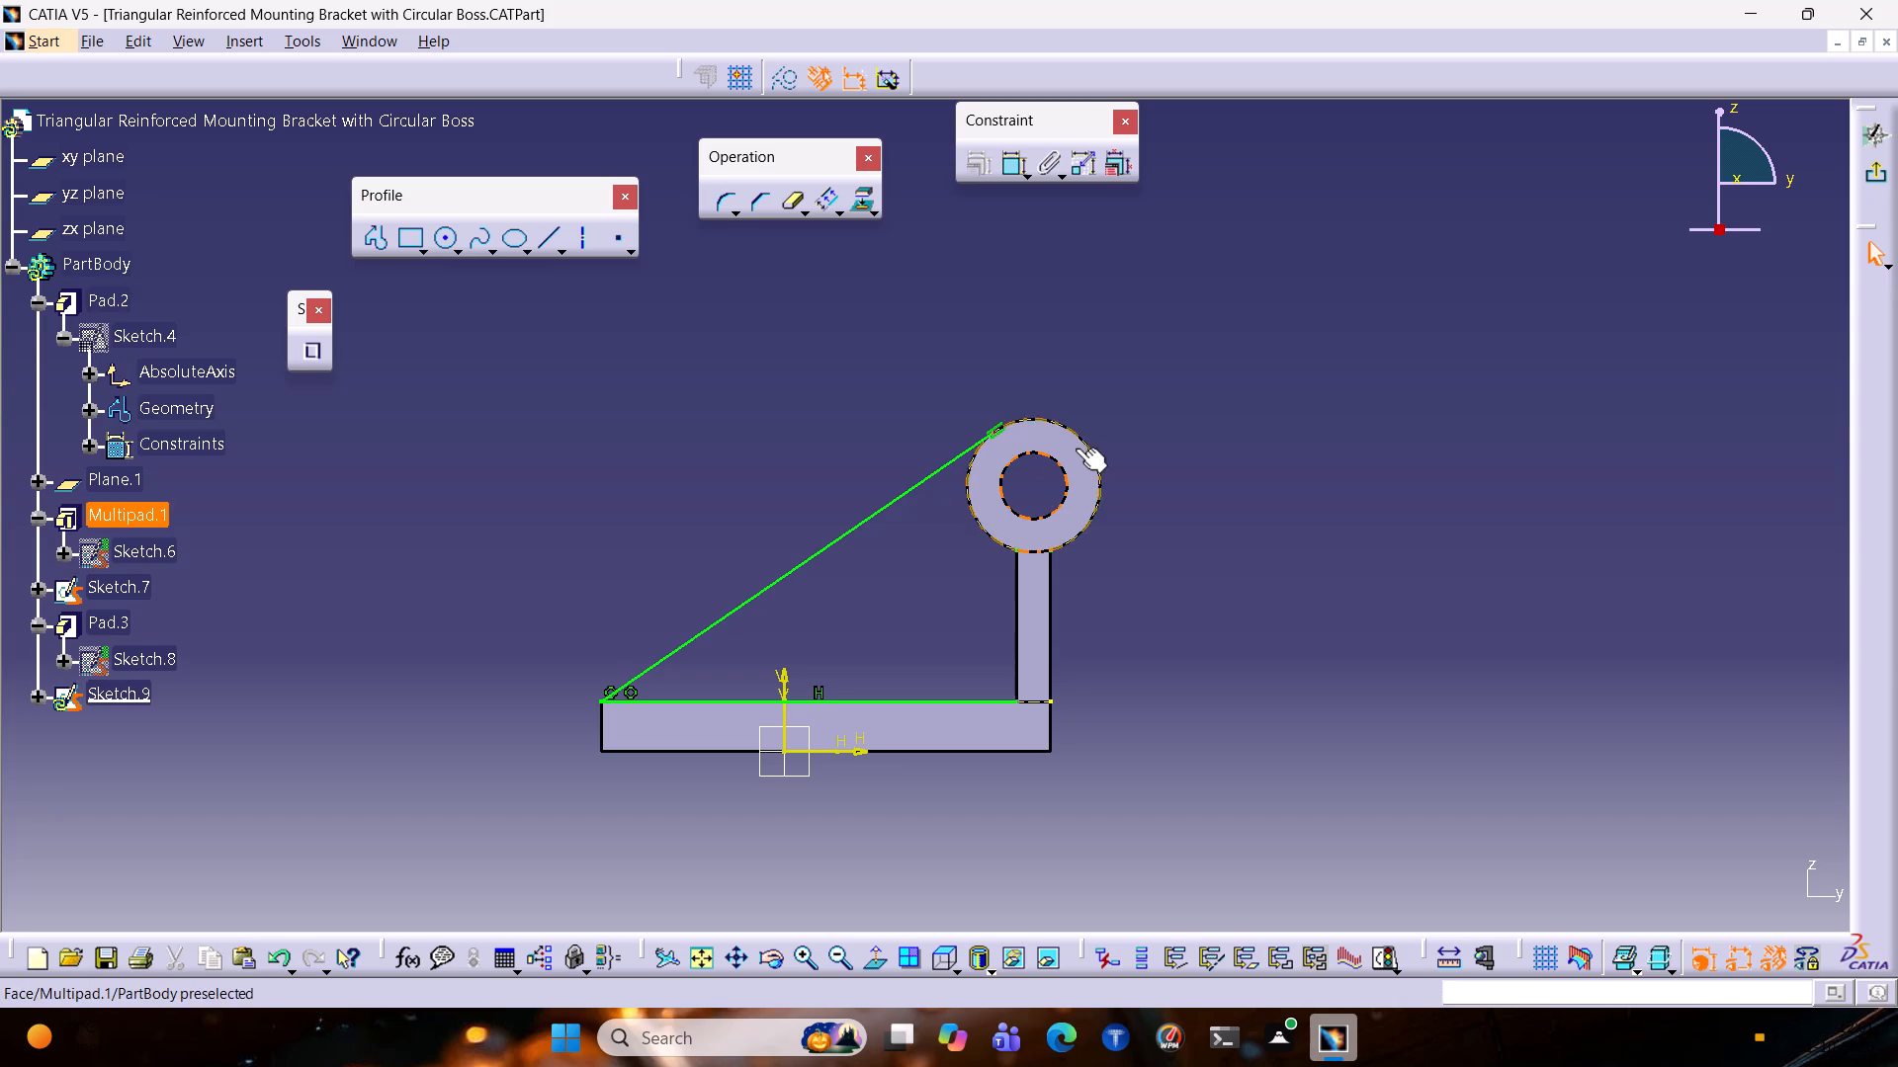
Delete the existing projected boss outline from the rib sketch.
key(Delete)
click(1077, 443)
key(Delete)
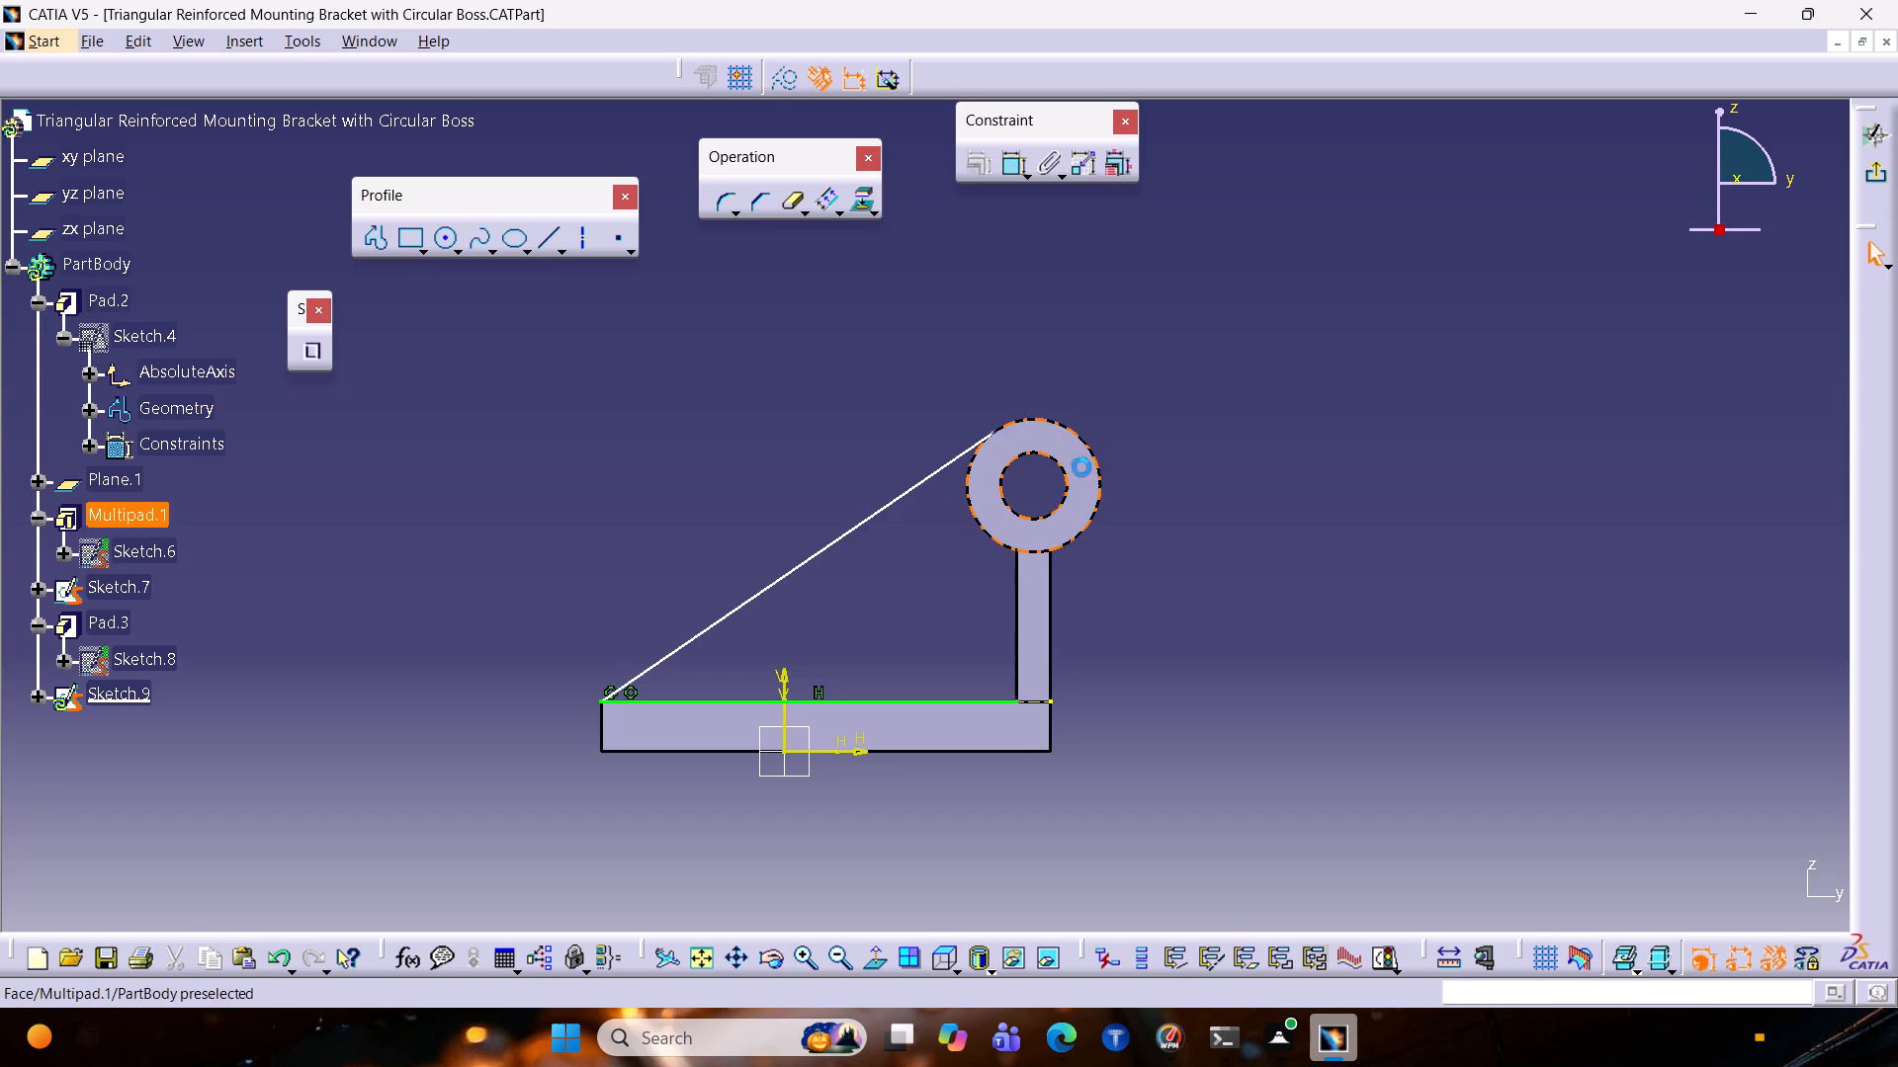
click(1121, 548)
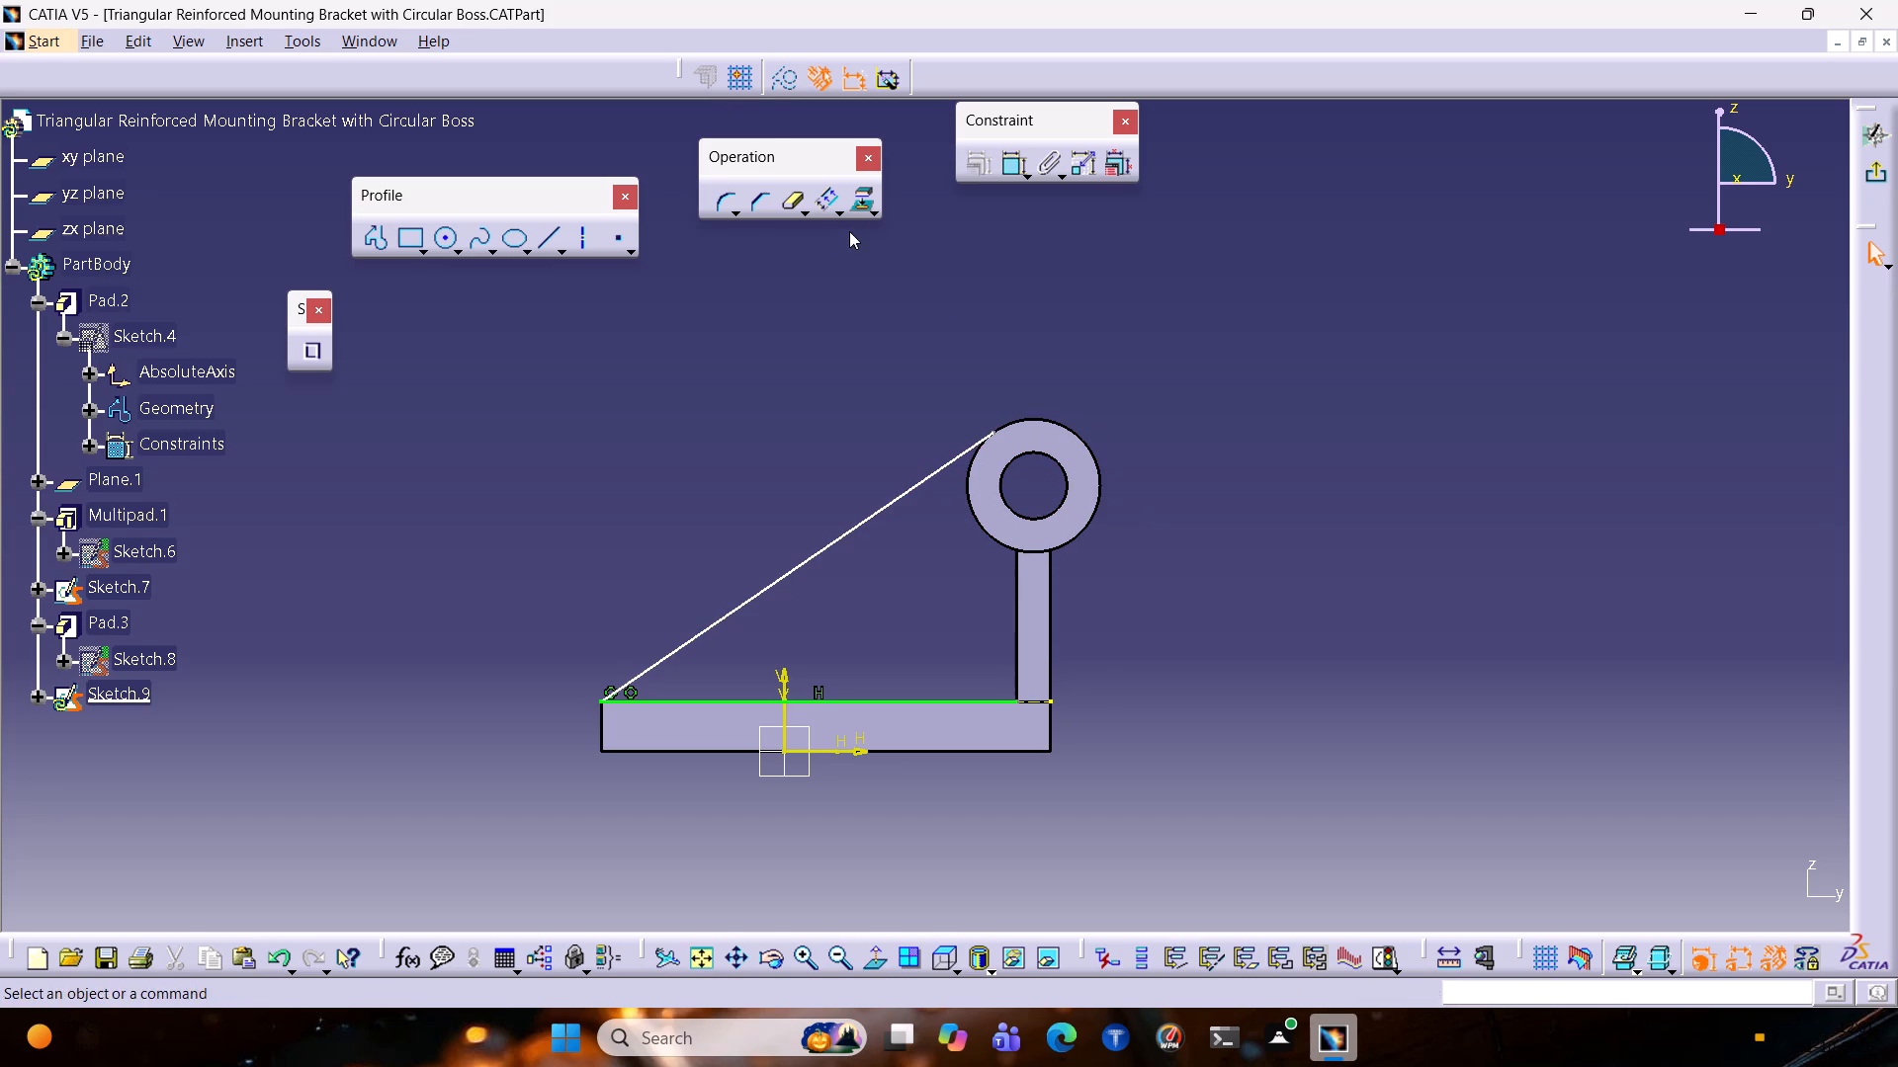
Project the boss's outer circular edge onto the rib sketch.
click(857, 204)
click(1039, 419)
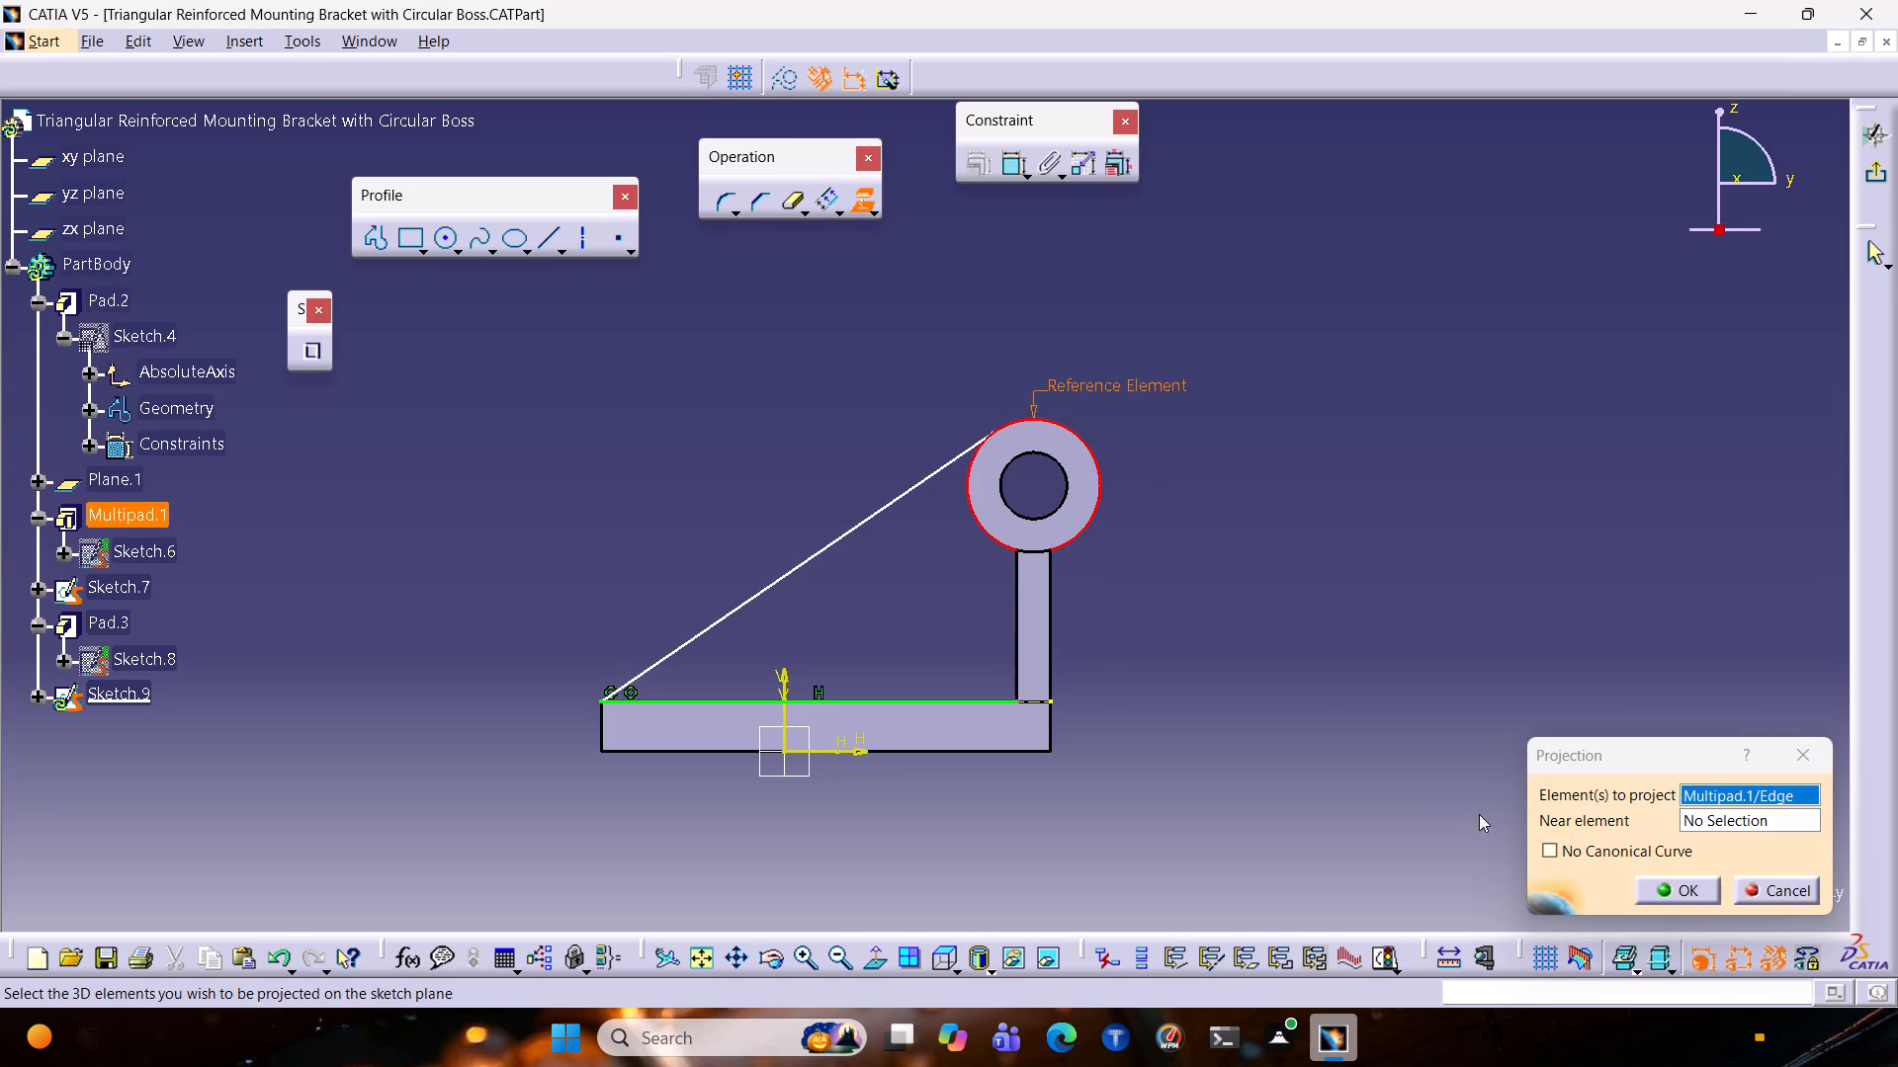
click(1698, 898)
click(1381, 441)
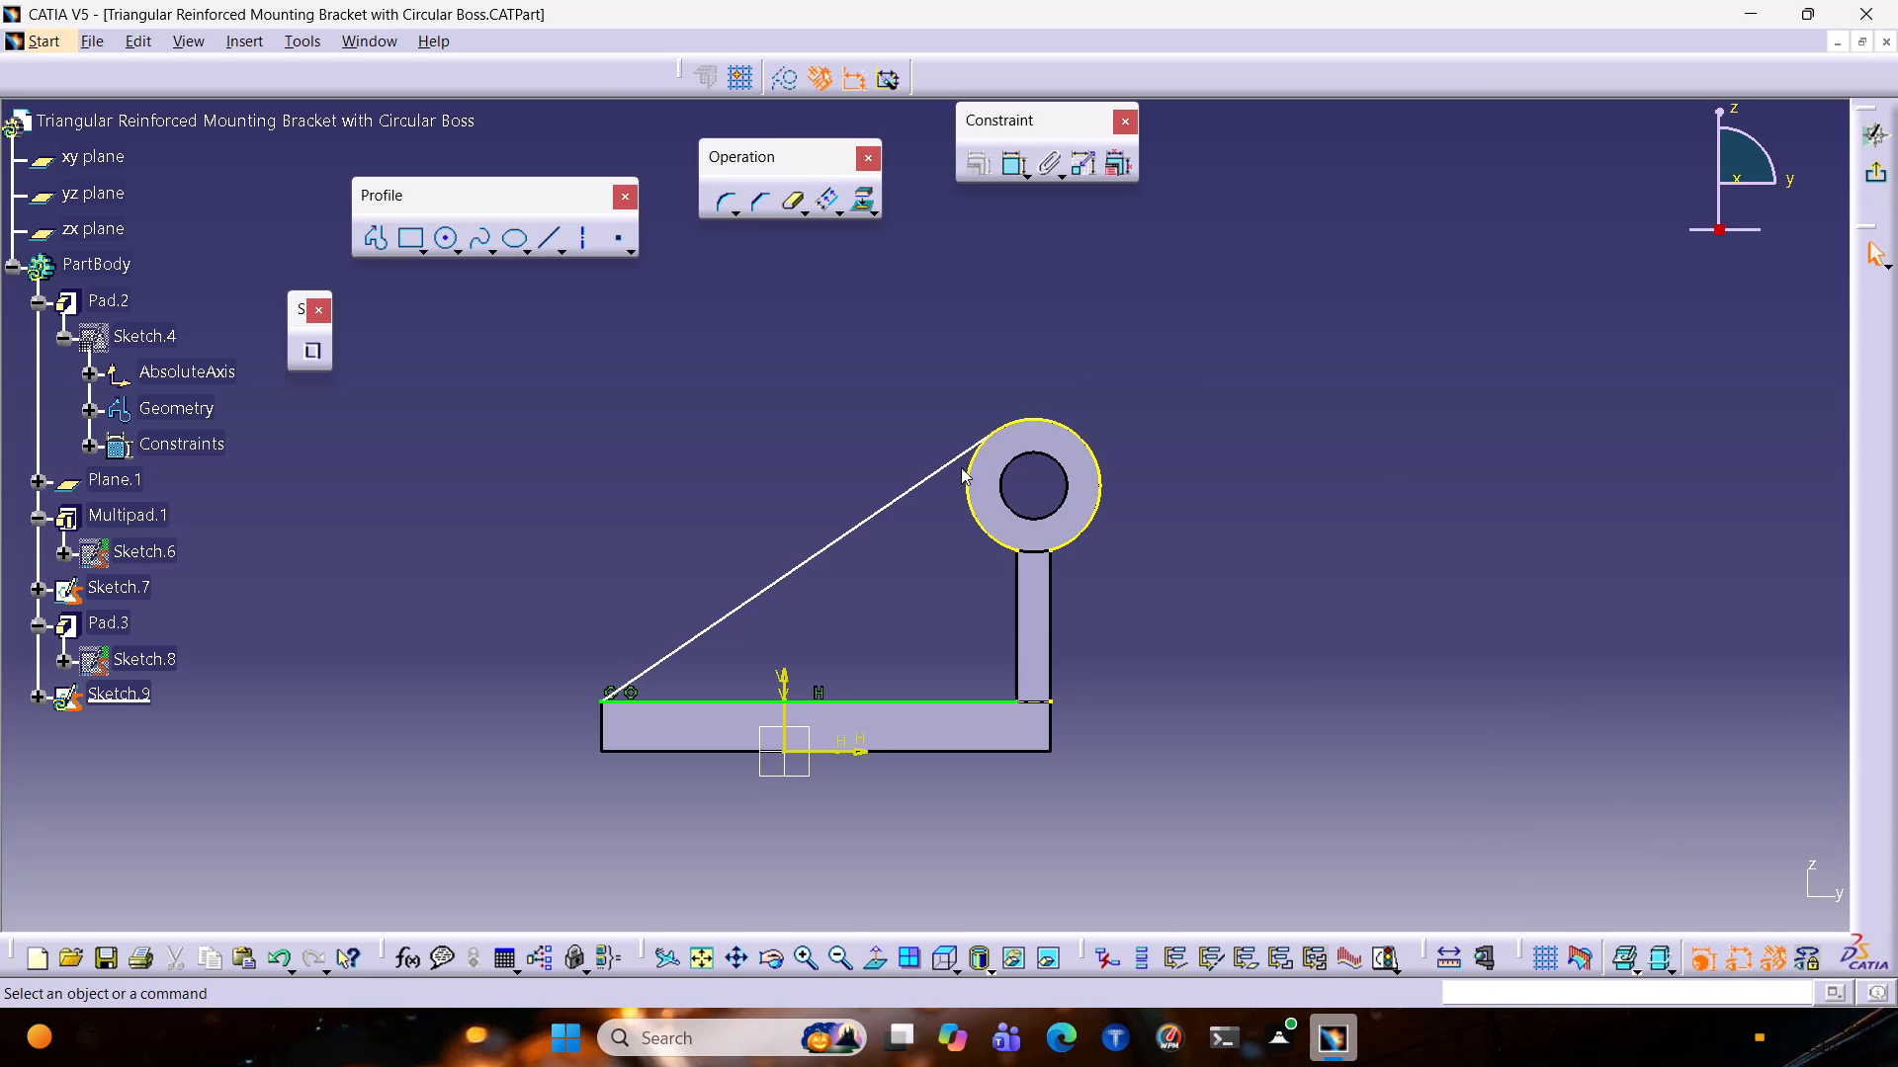
Constrain the sloping line tangent to the projected outer circle of the boss.
click(955, 453)
ctrl+click(1046, 421)
click(973, 151)
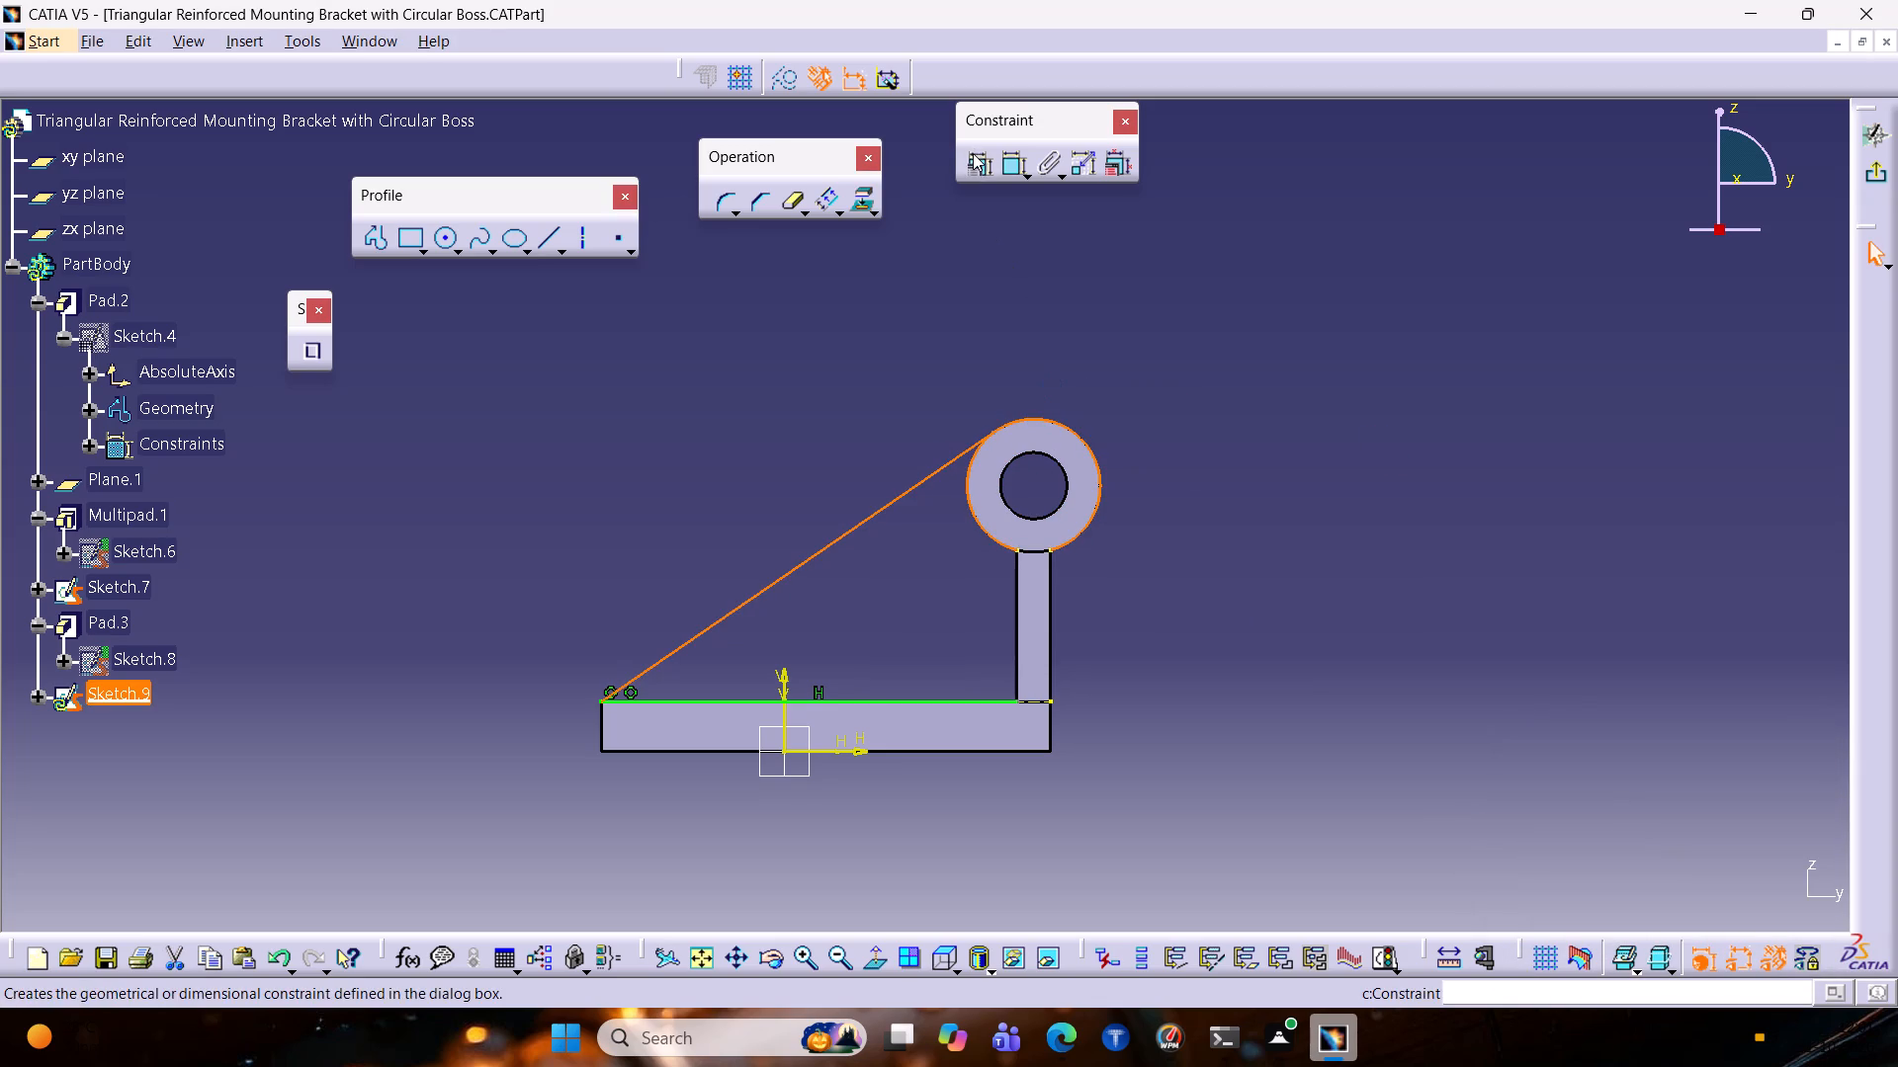
click(1730, 611)
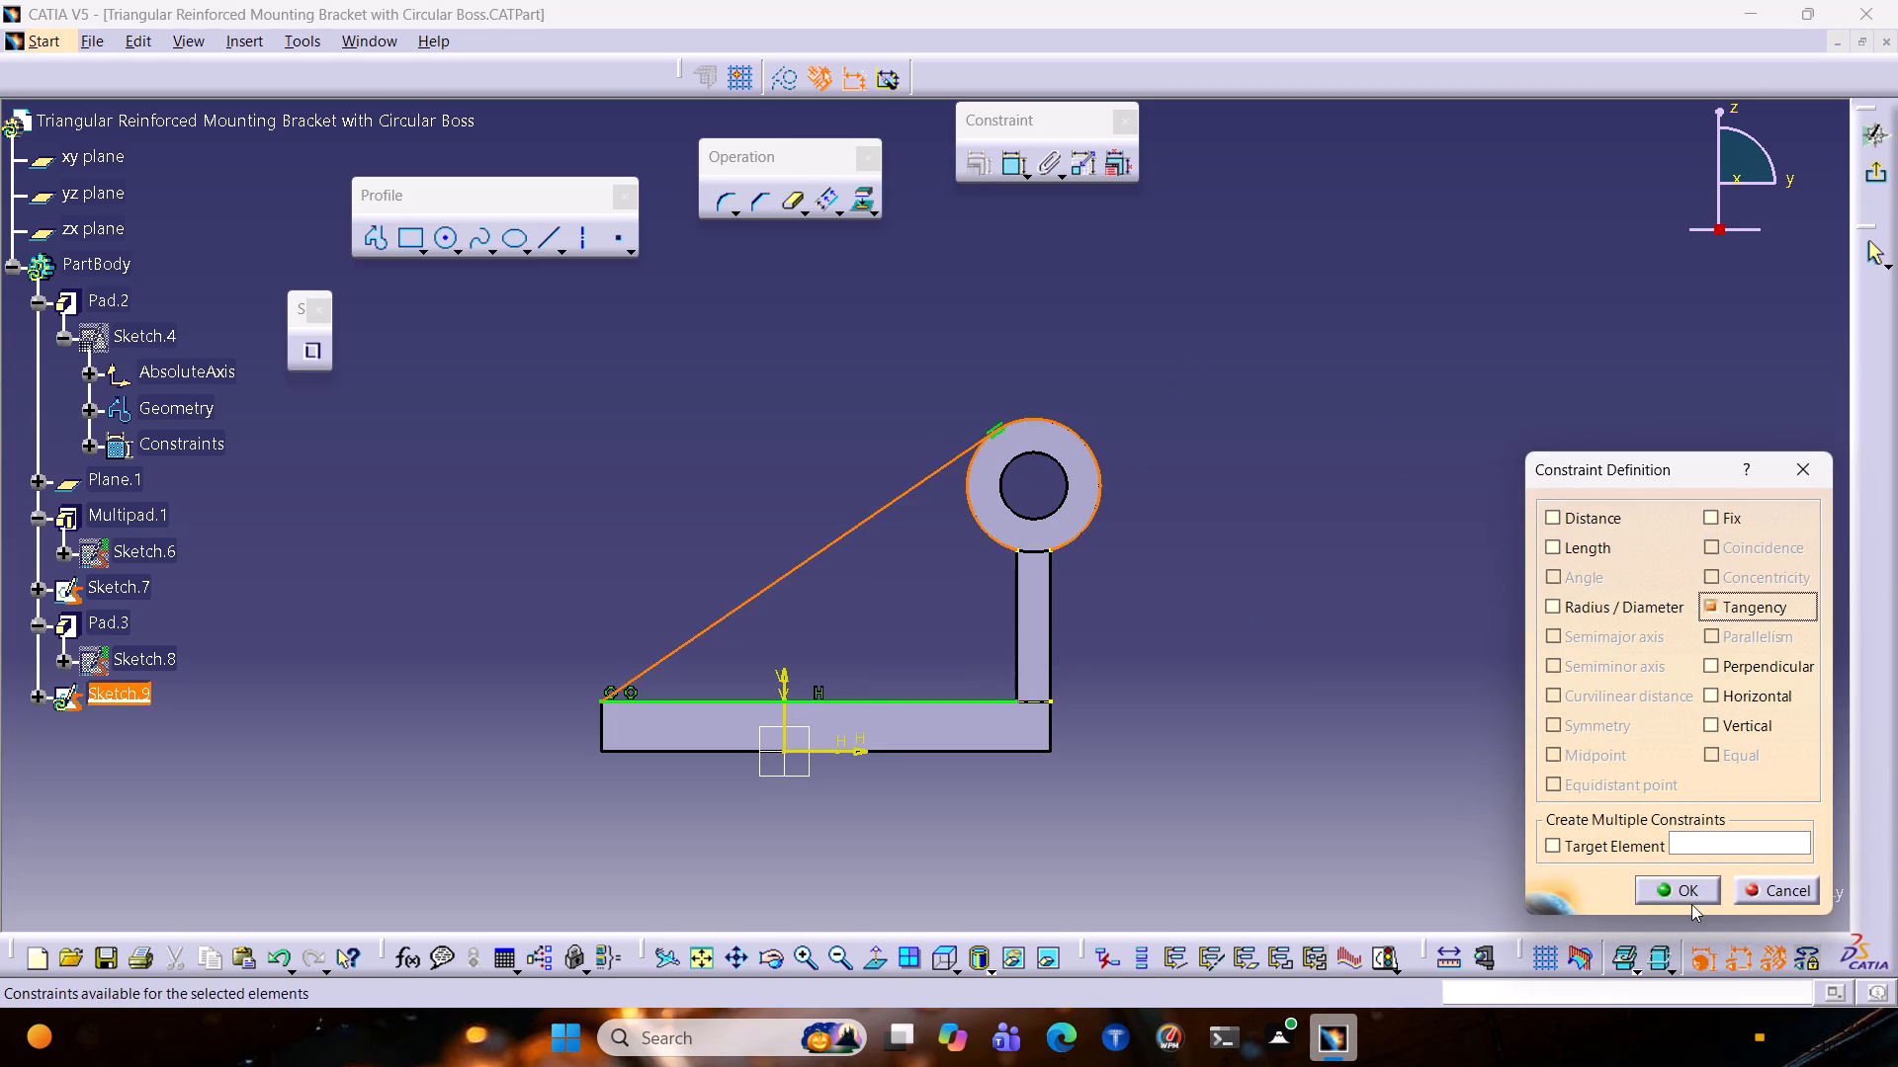
click(1691, 904)
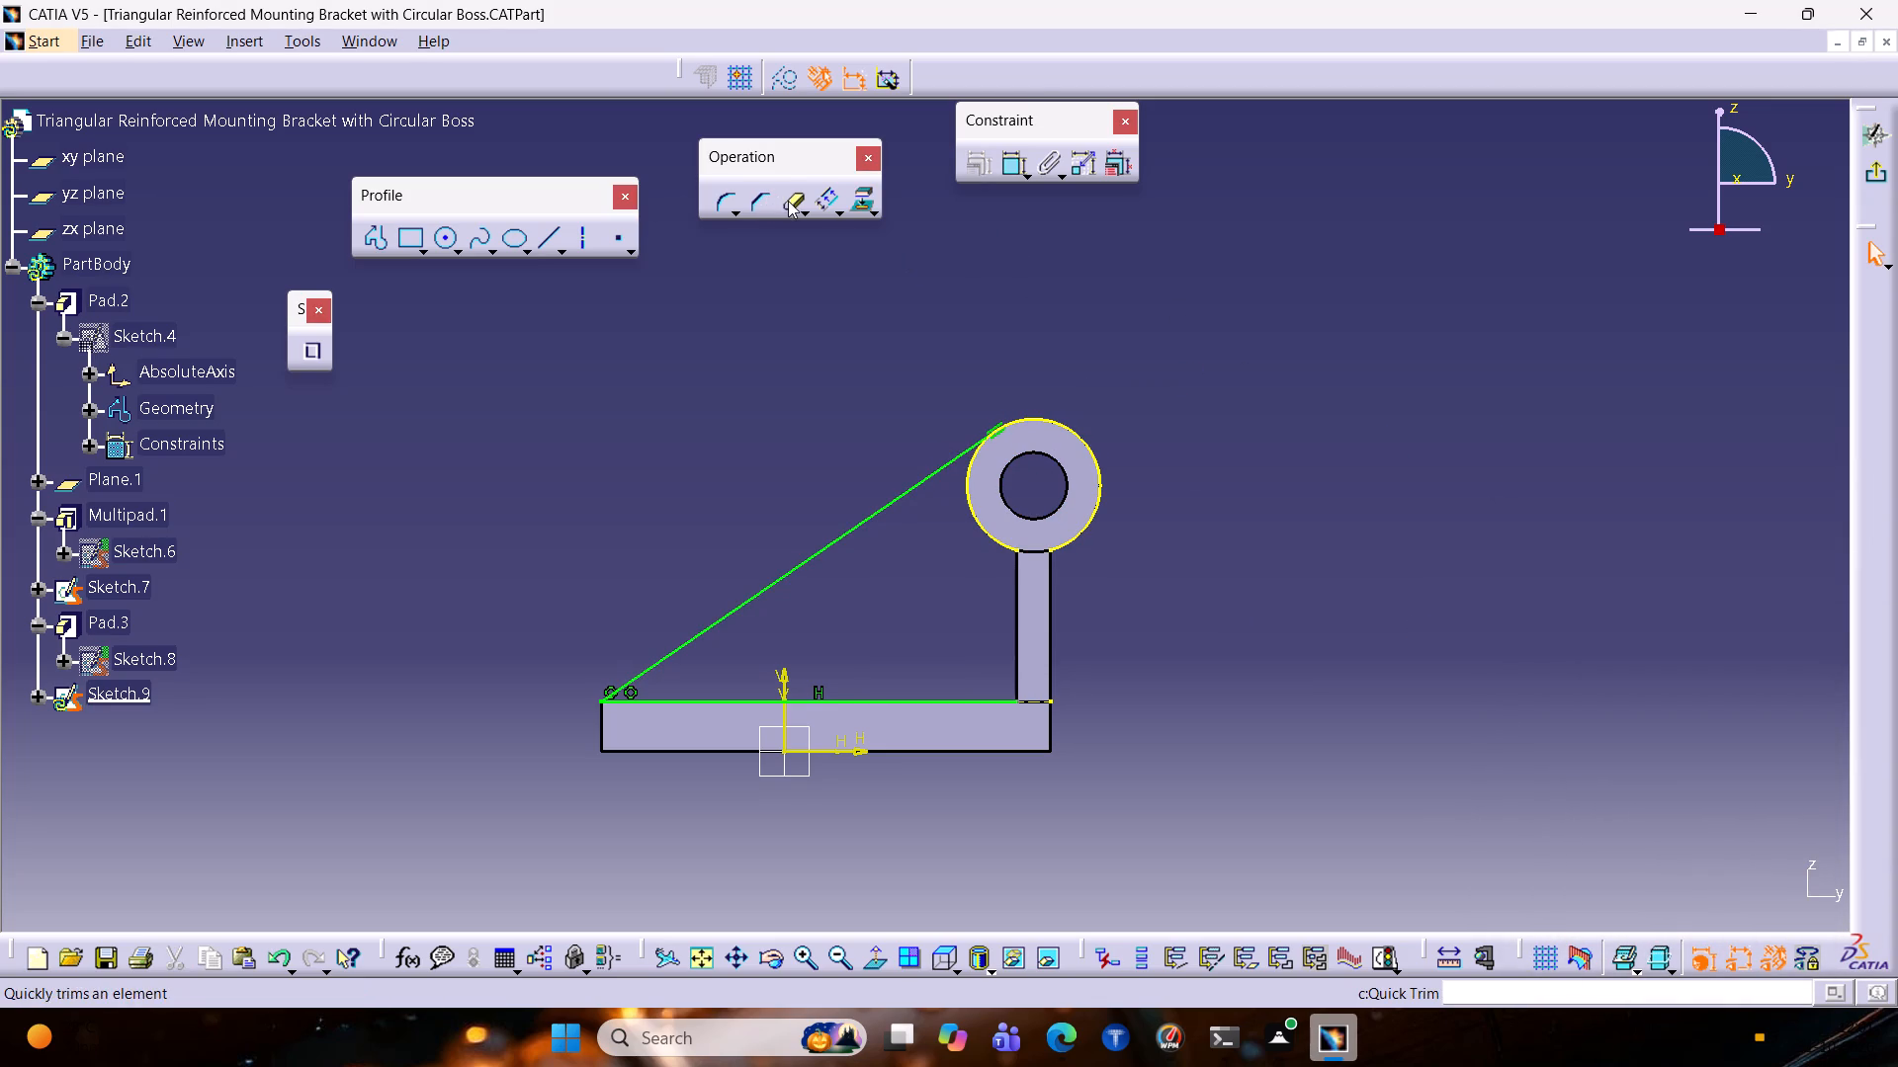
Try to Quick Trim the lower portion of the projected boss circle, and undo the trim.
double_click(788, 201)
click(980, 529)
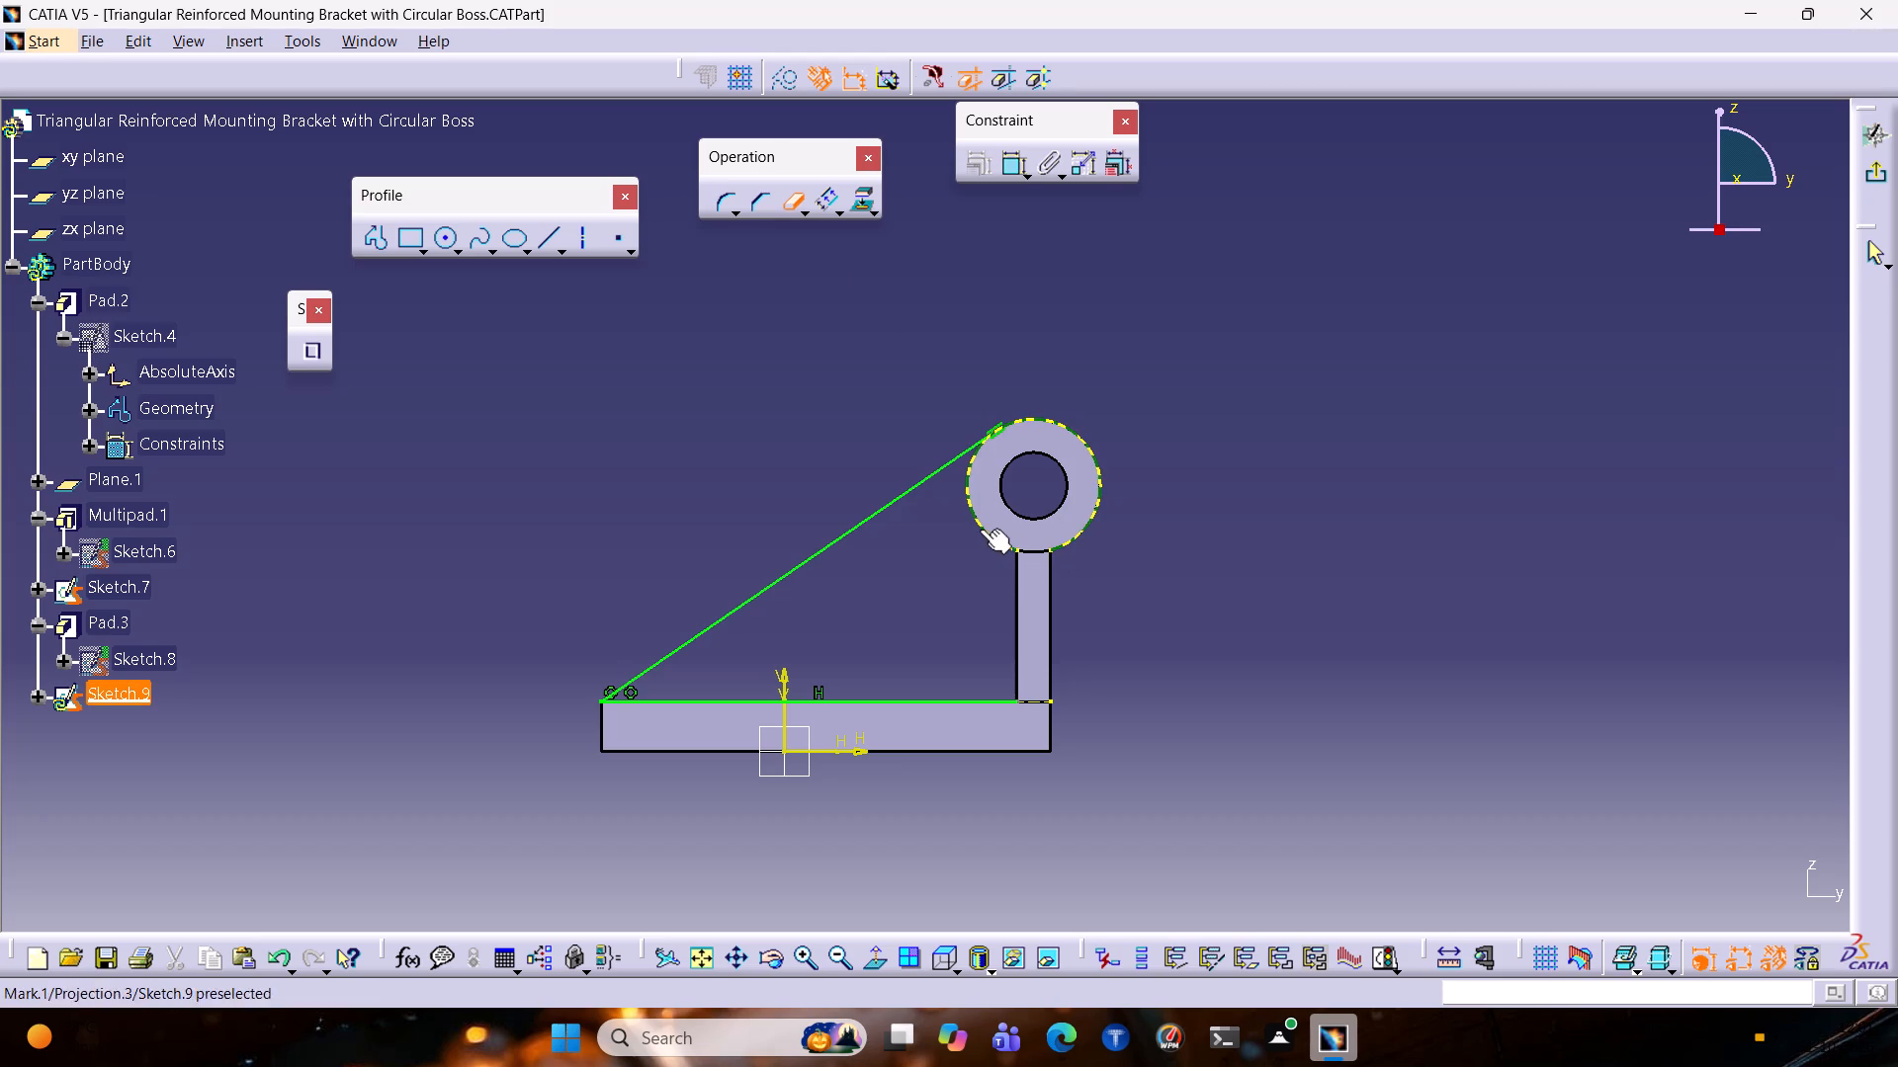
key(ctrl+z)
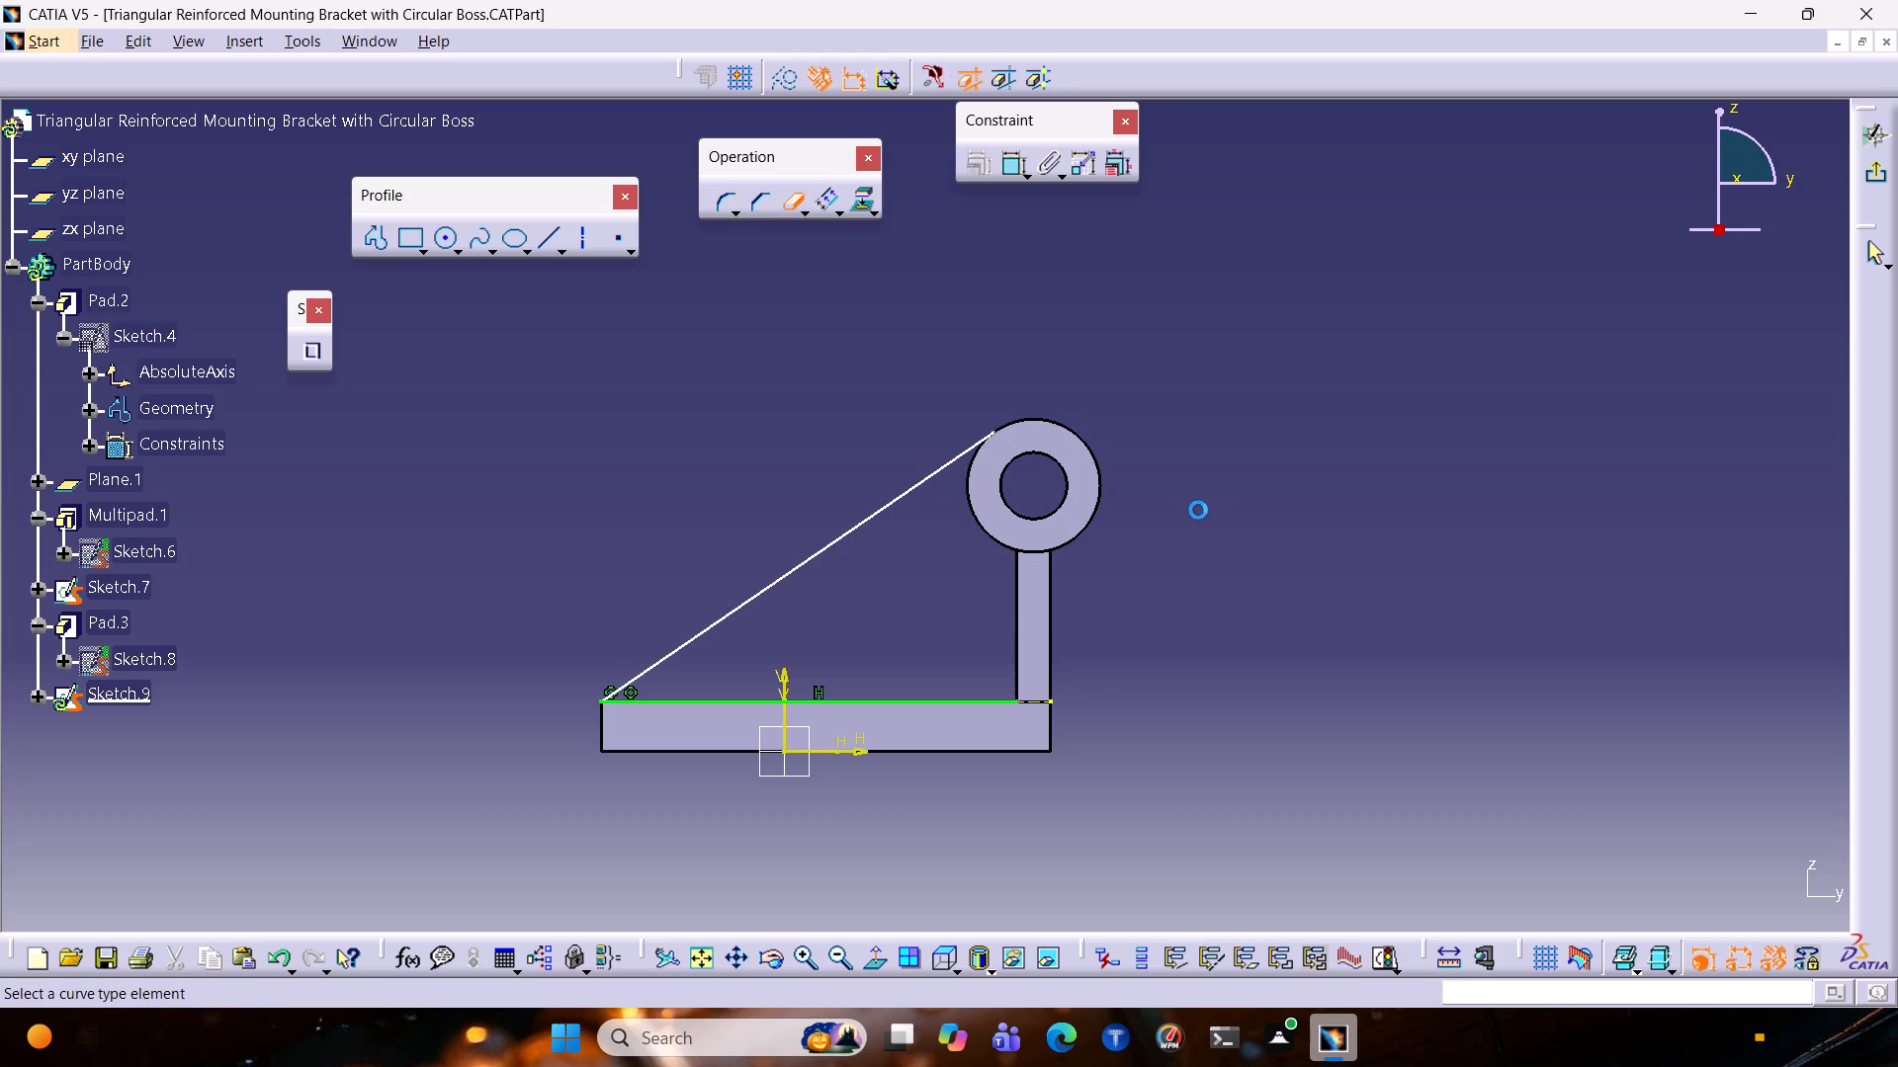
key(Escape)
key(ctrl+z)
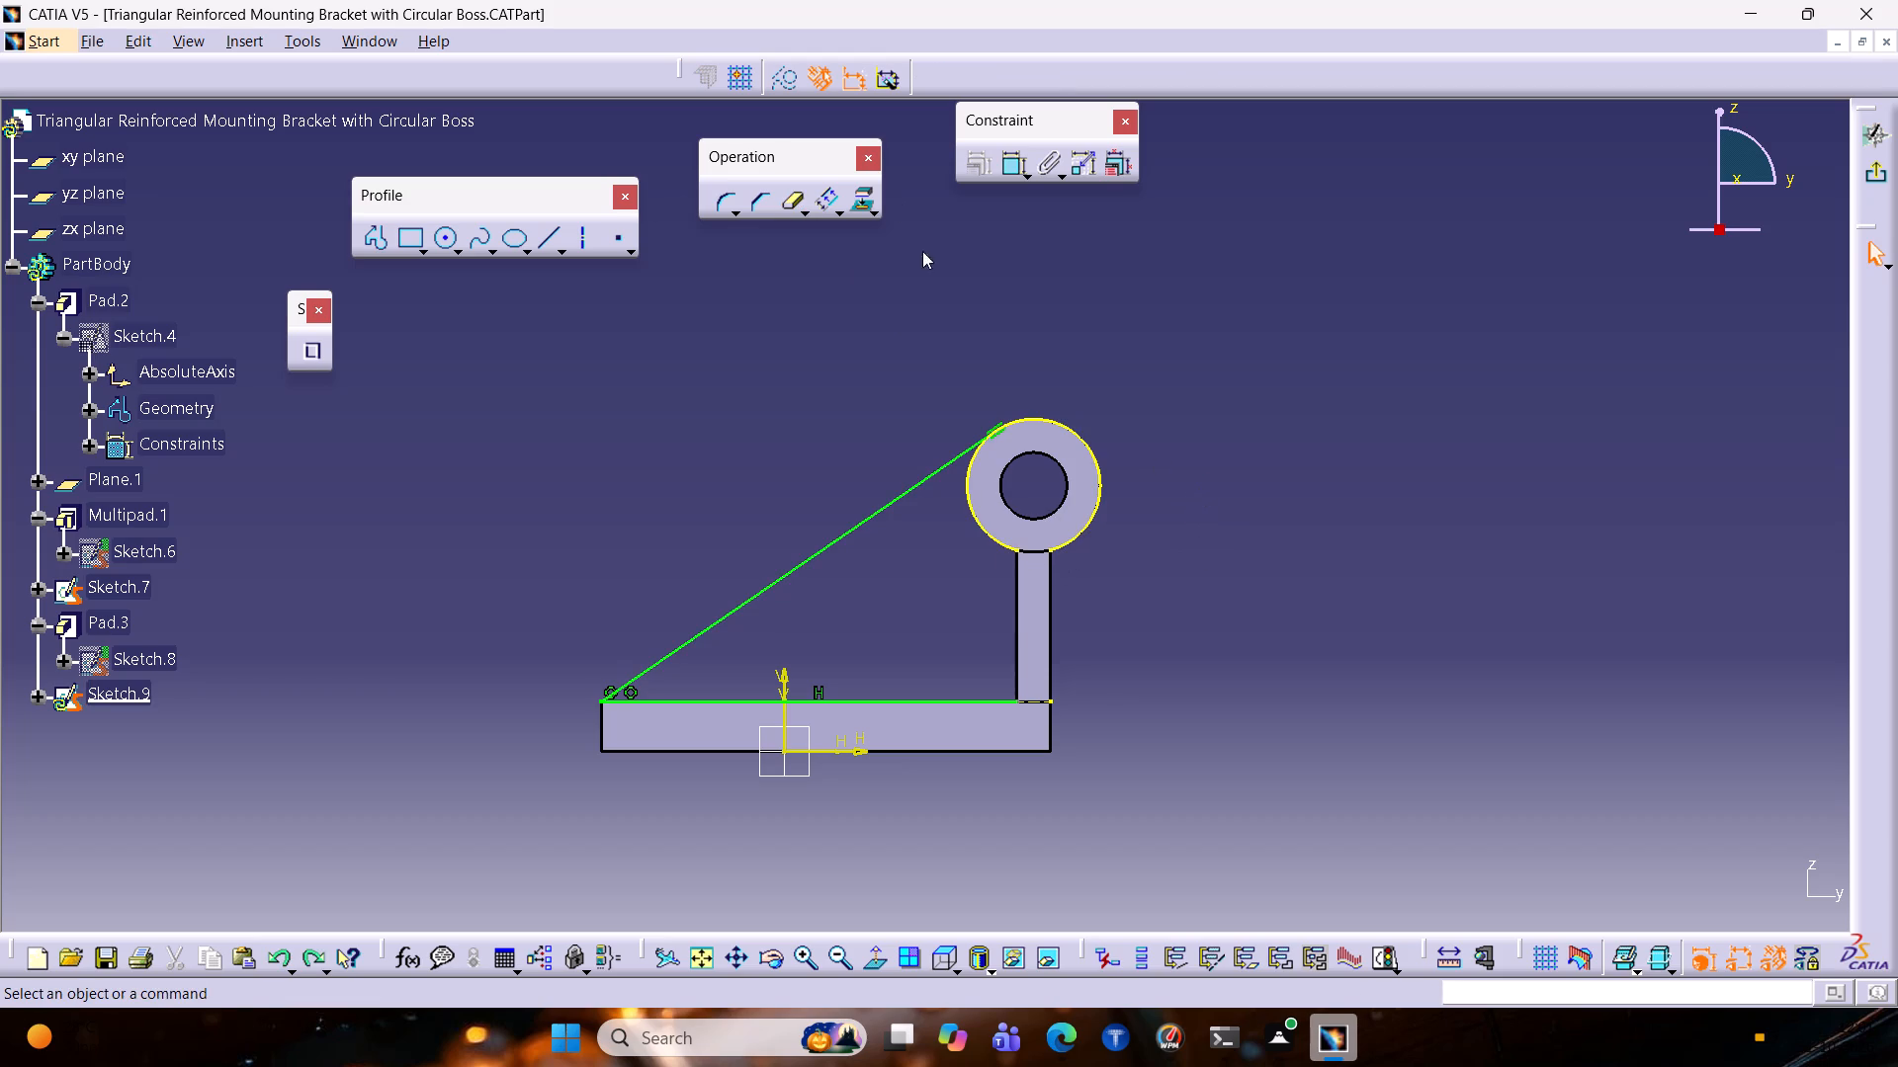
Break the projected boss circle near the sloping line using Quick Trim in the mode that keeps all segments.
double_click(796, 204)
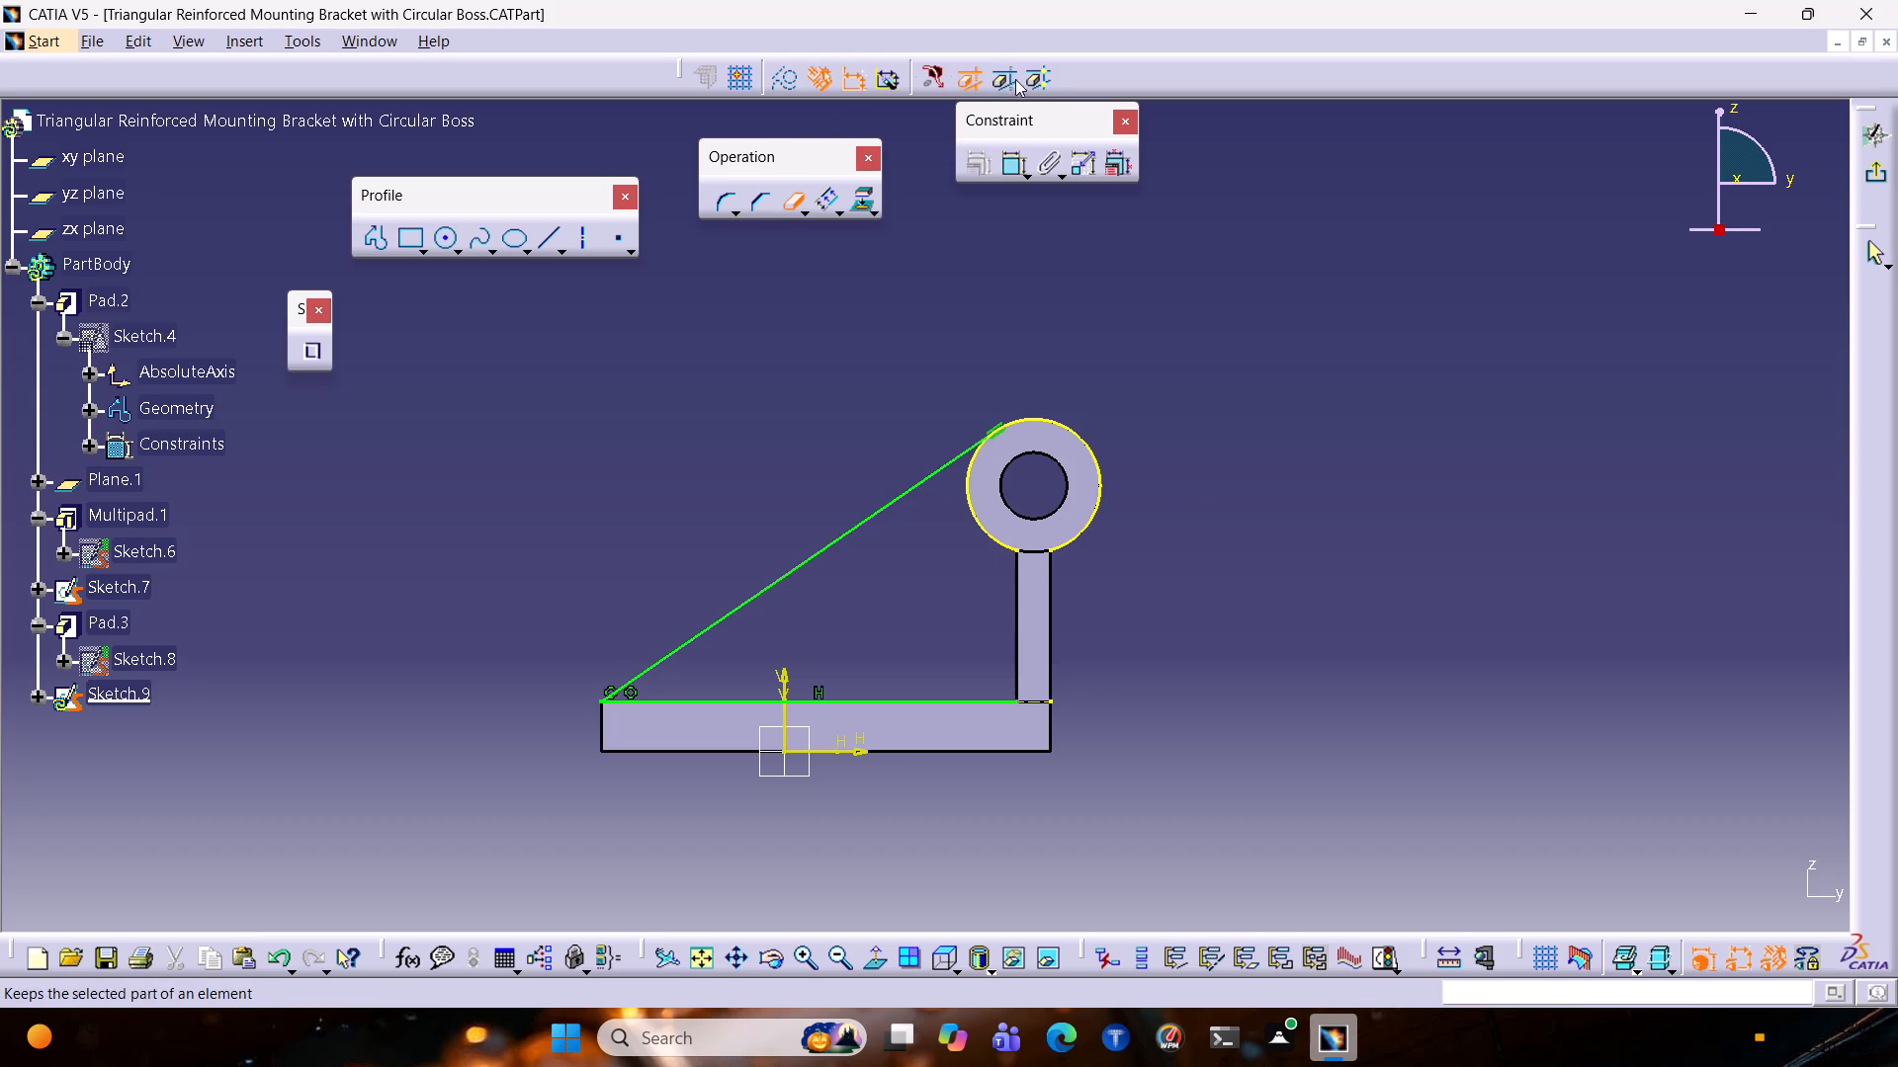
click(1015, 78)
click(1037, 86)
click(967, 478)
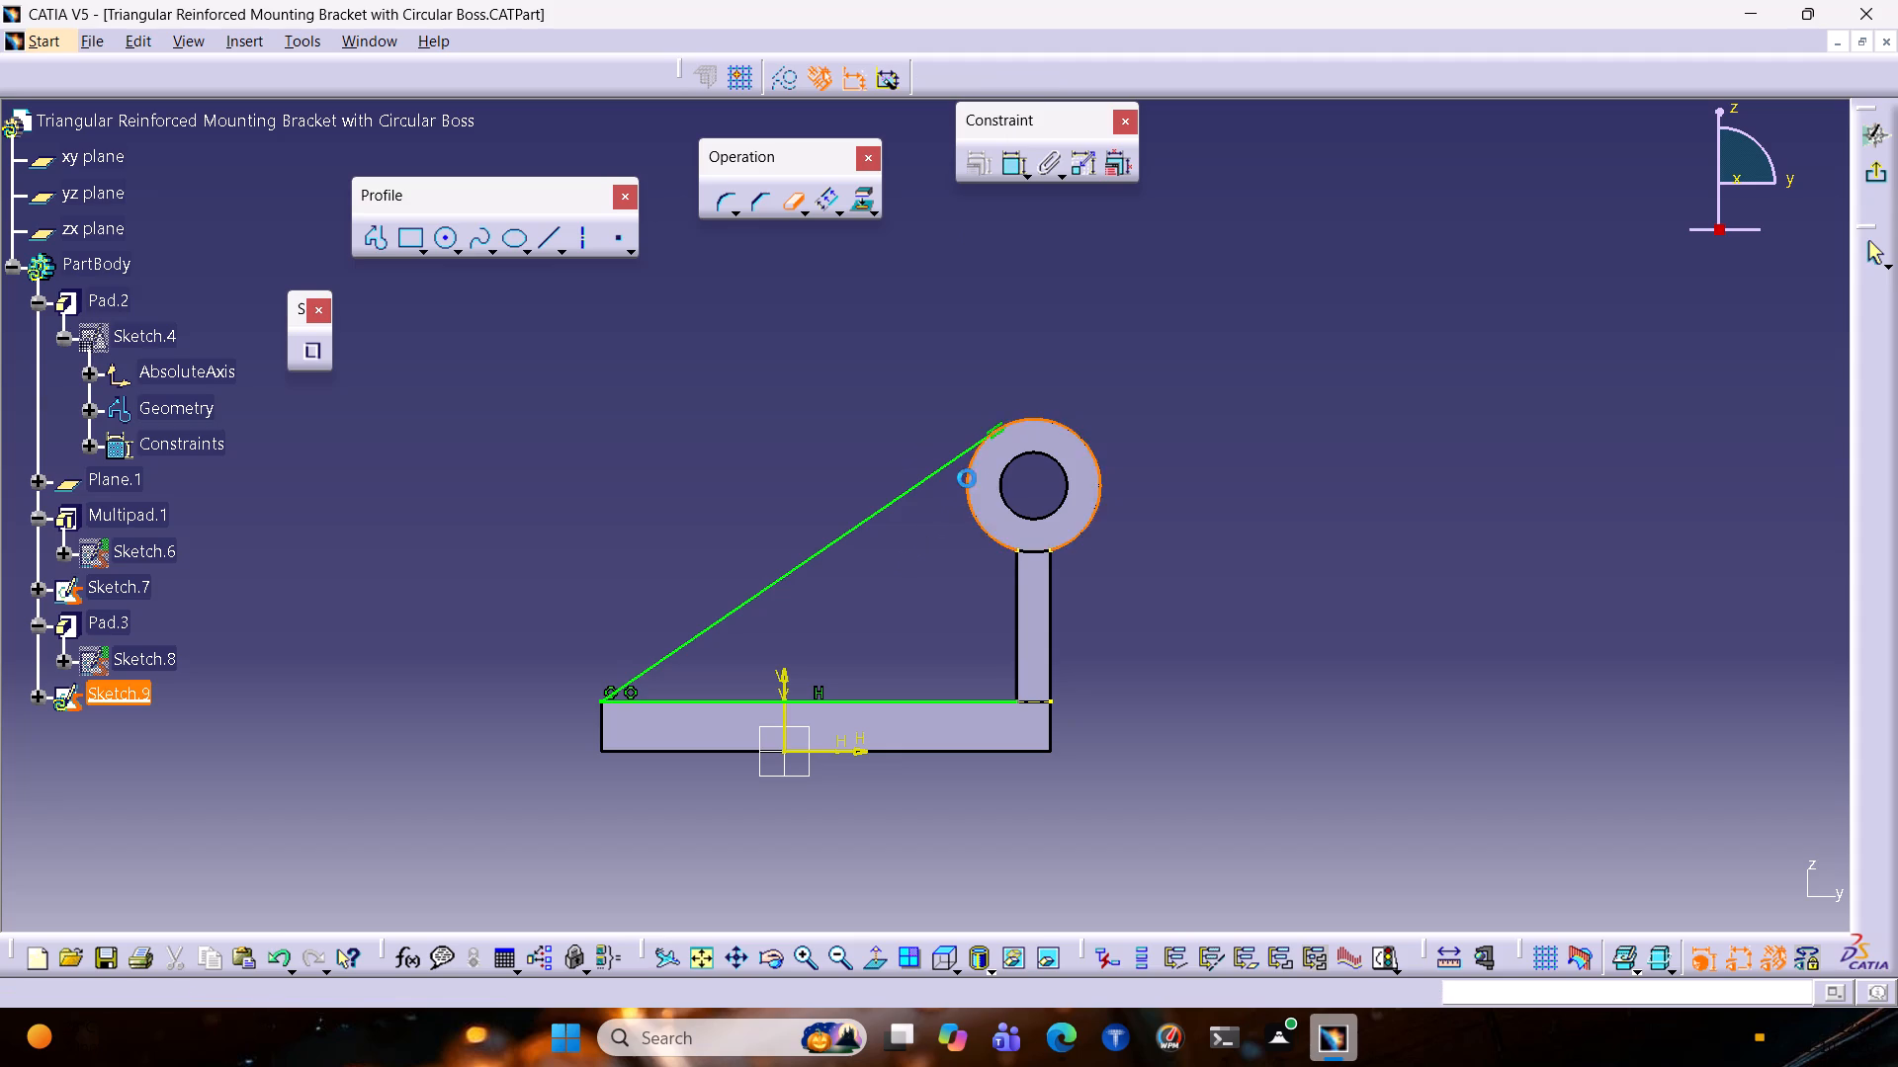
click(972, 463)
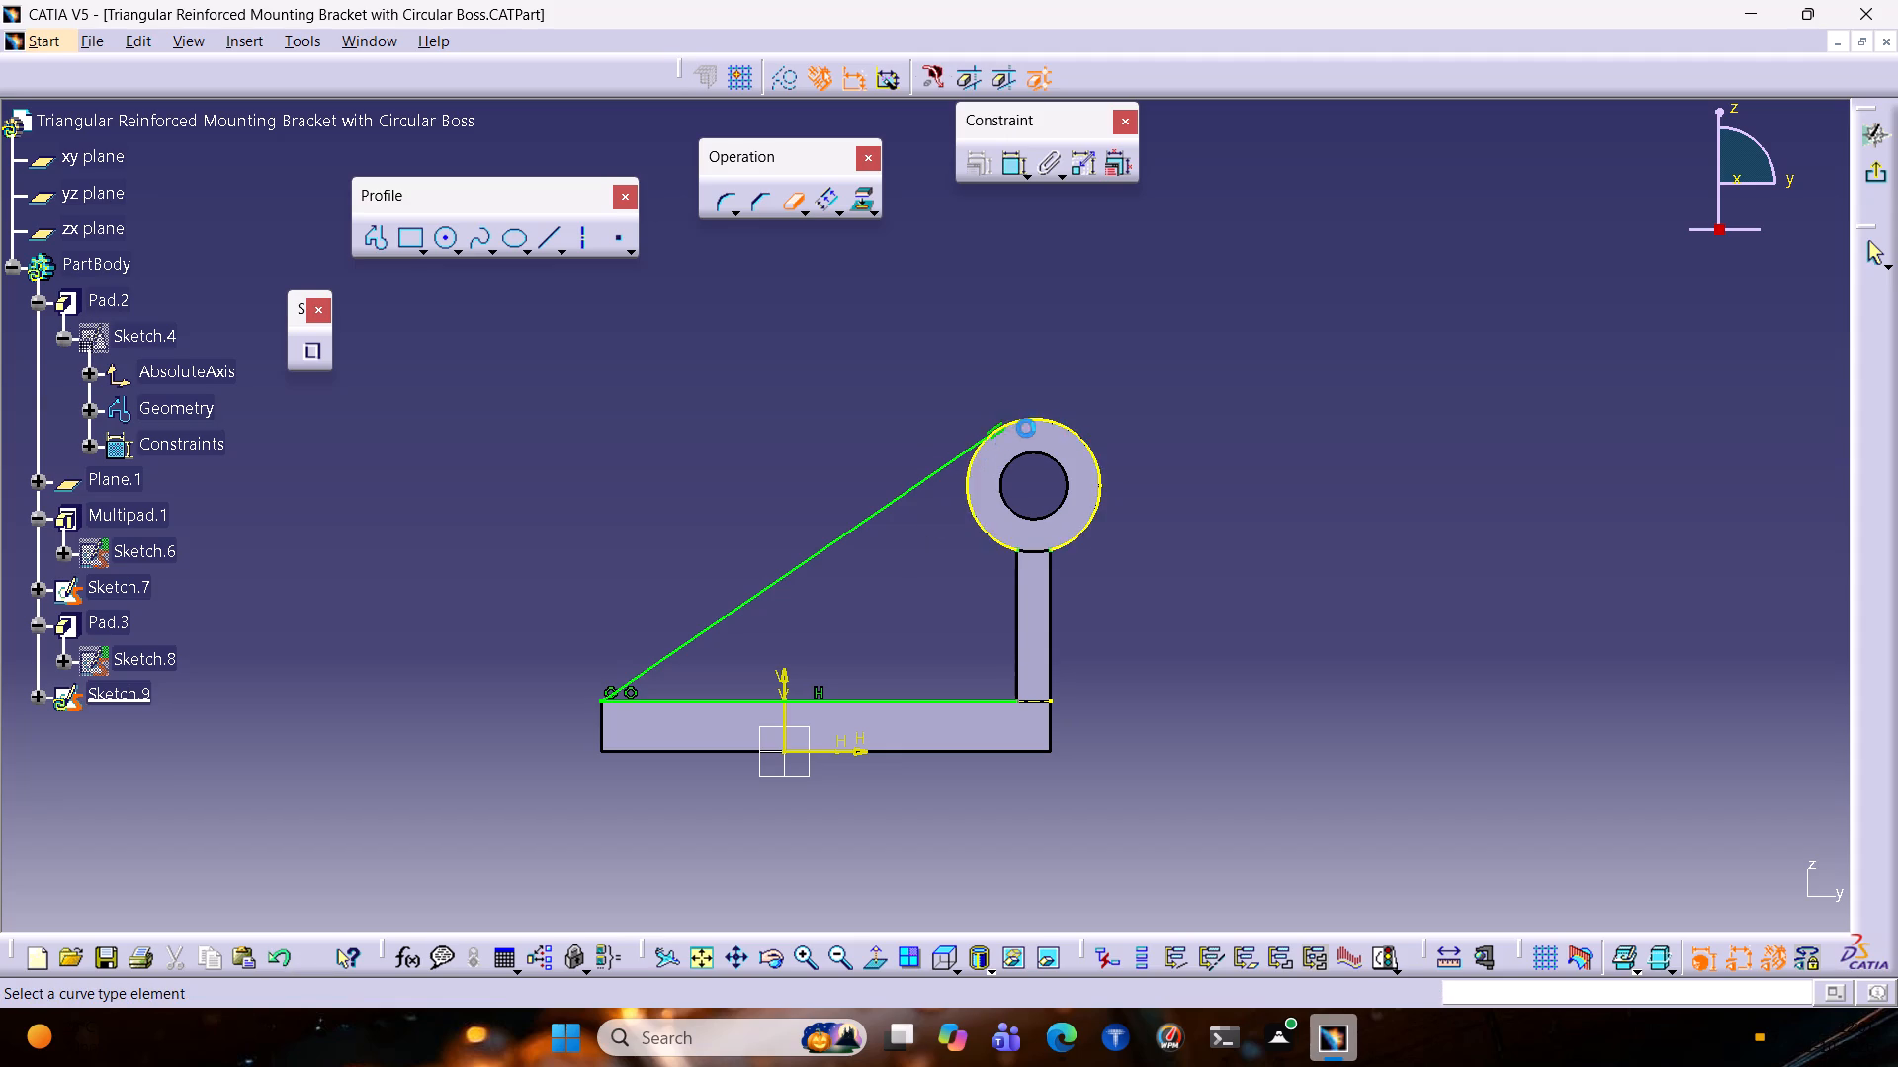
click(1033, 415)
click(1031, 423)
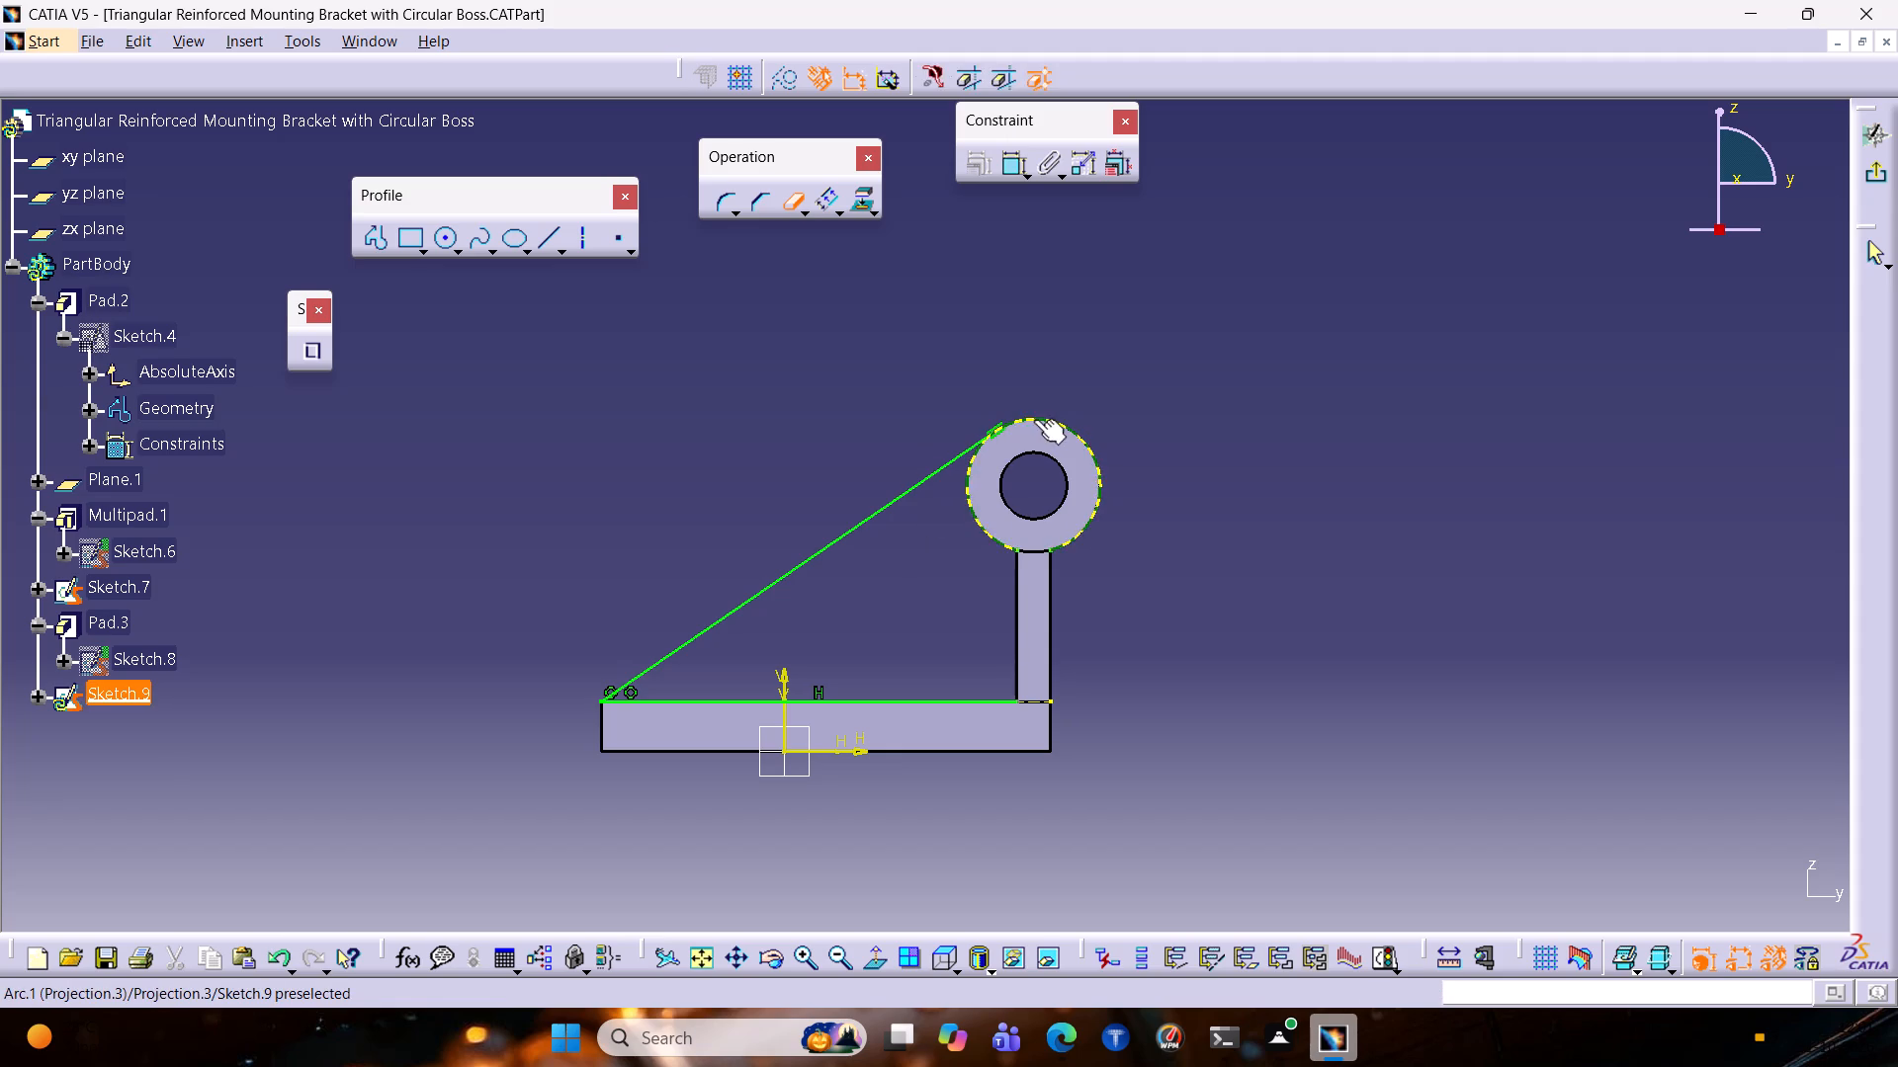
click(1034, 417)
key(Escape)
key(Escape)
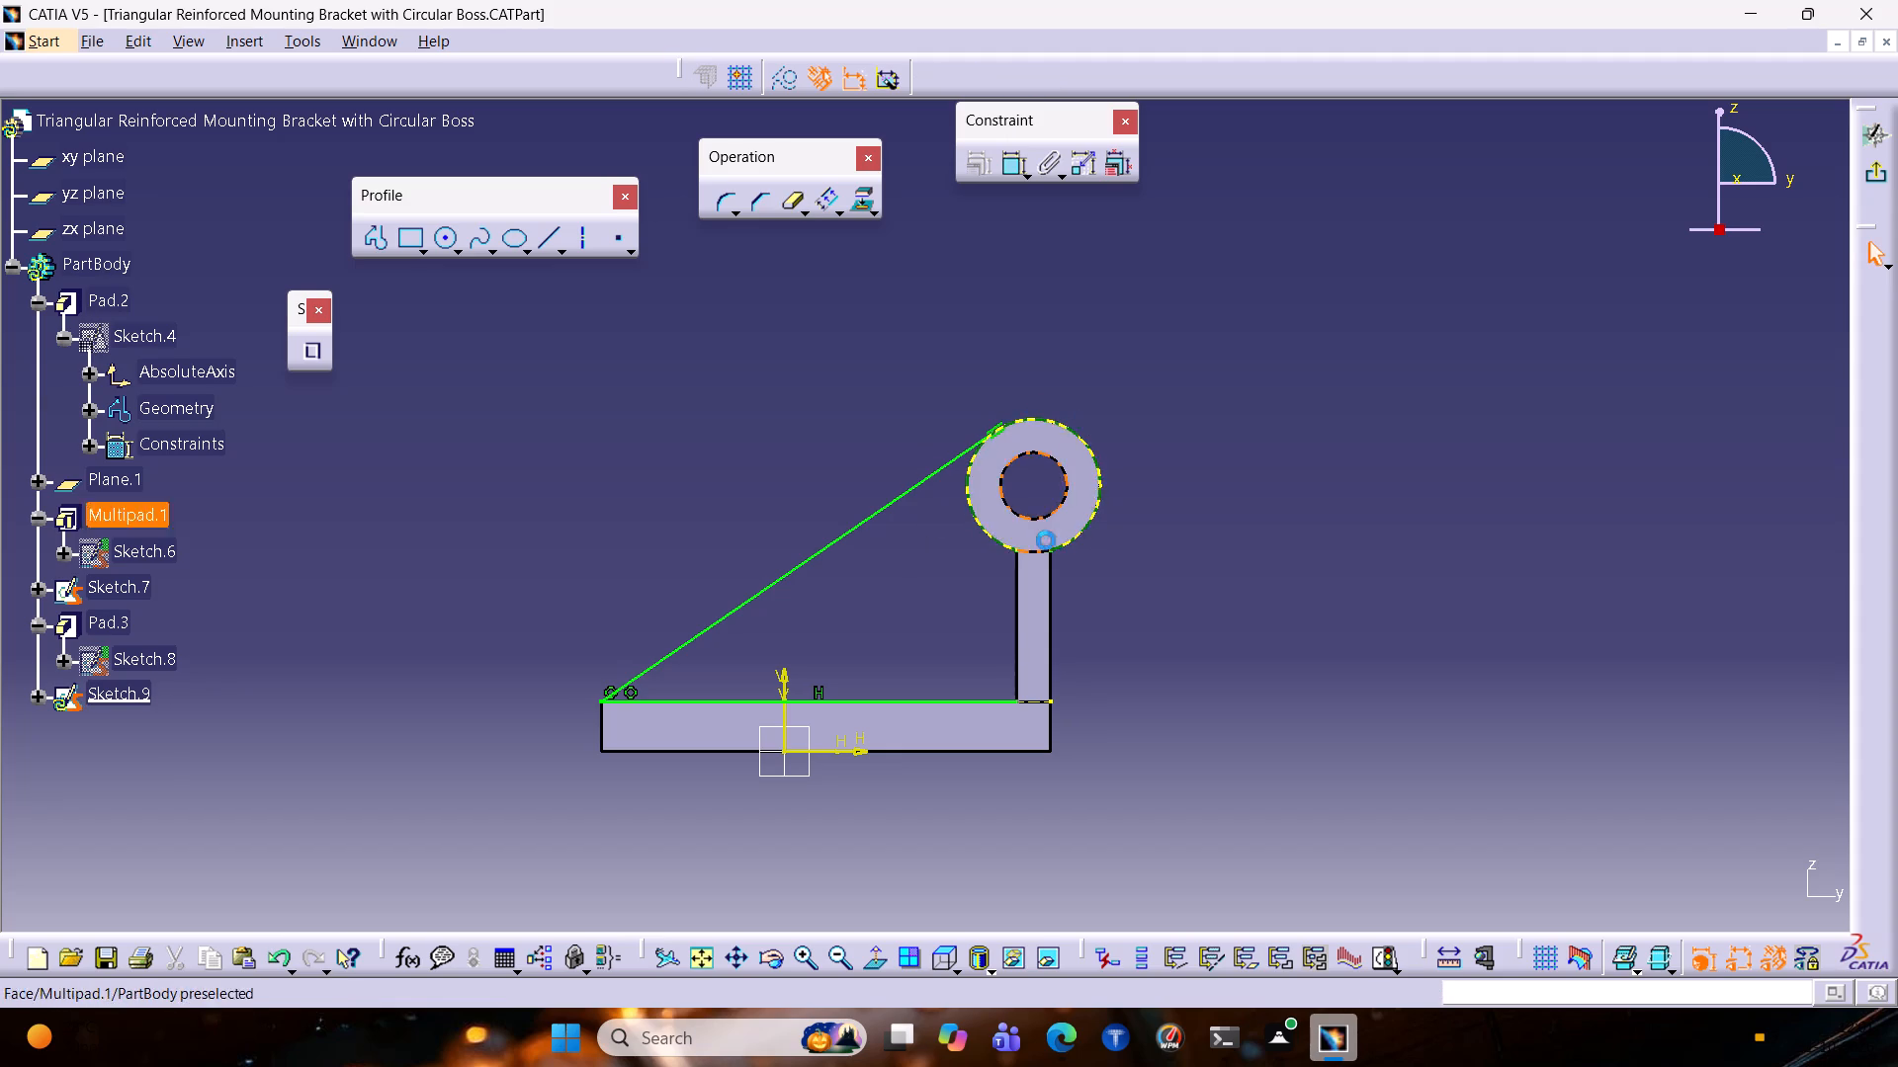
key(Escape)
key(Escape)
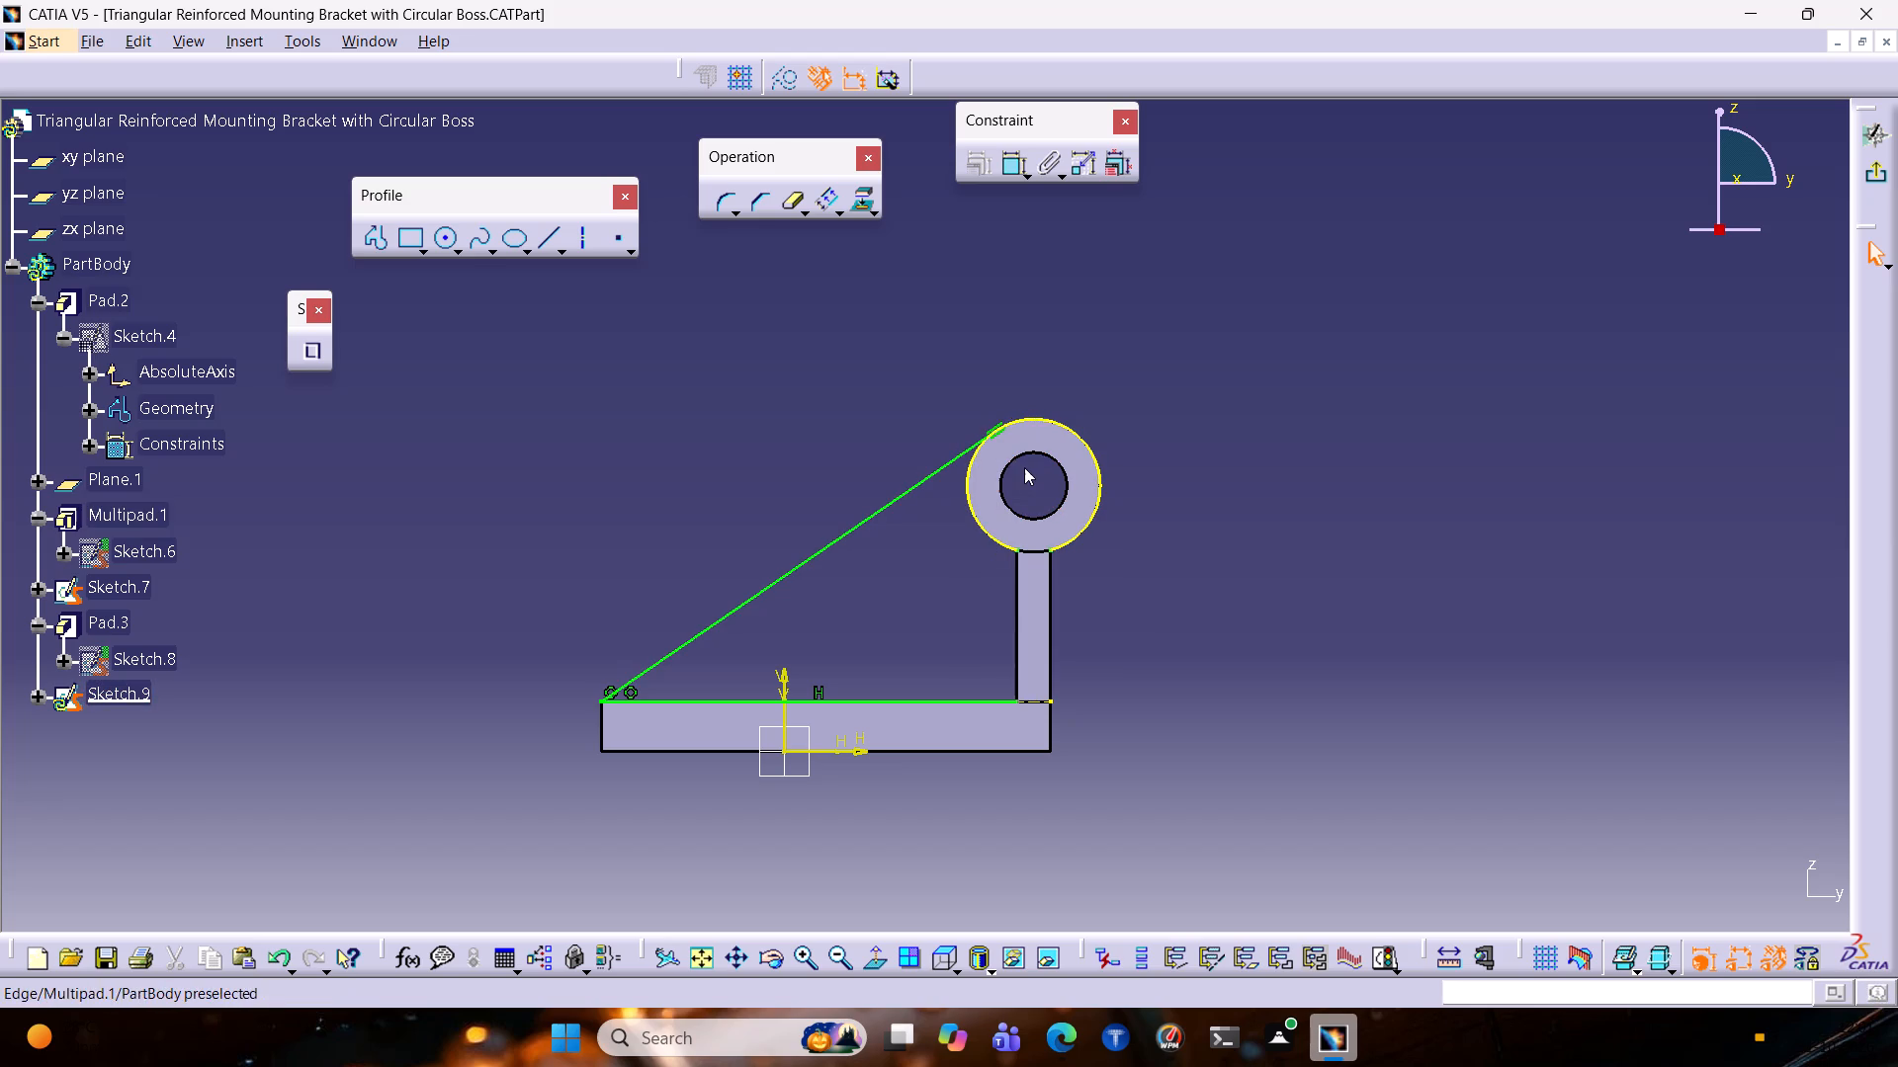
Project the short boss edge at the top of the upright onto the rib sketch.
click(1028, 549)
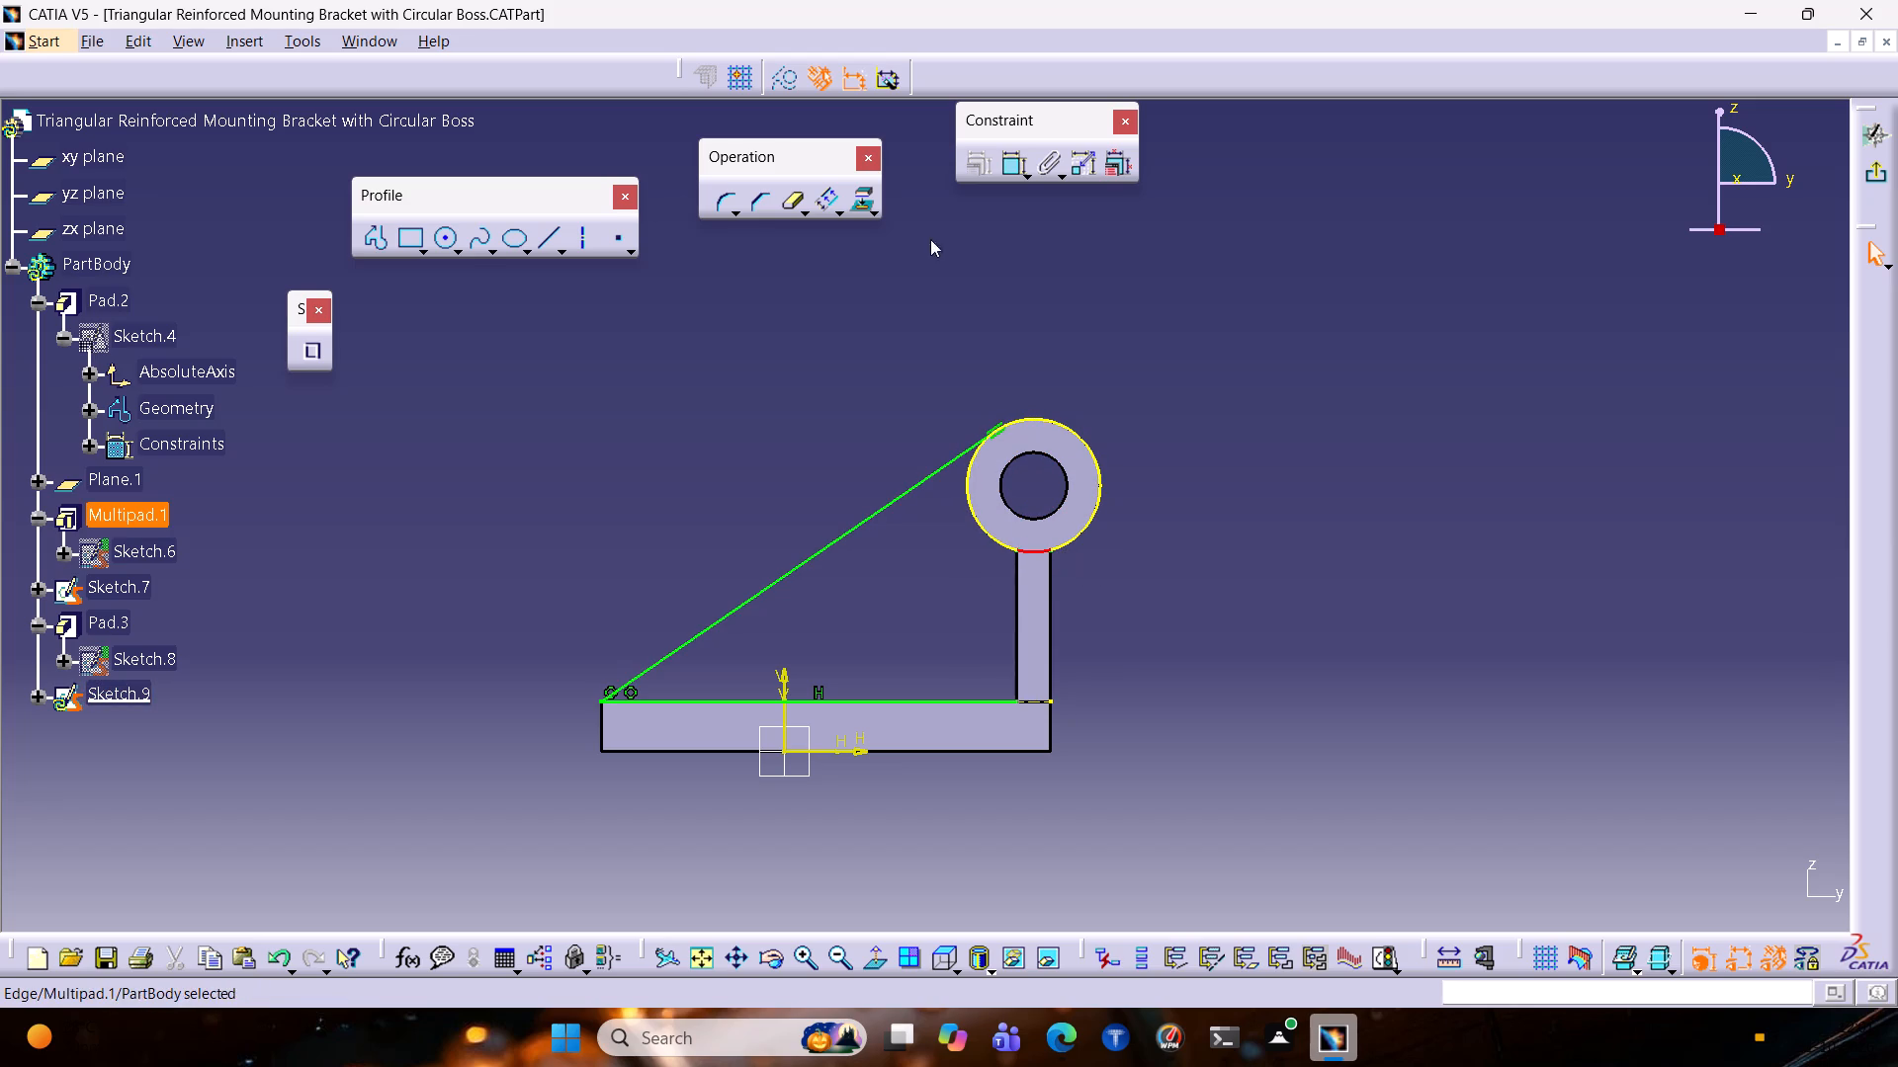
click(855, 203)
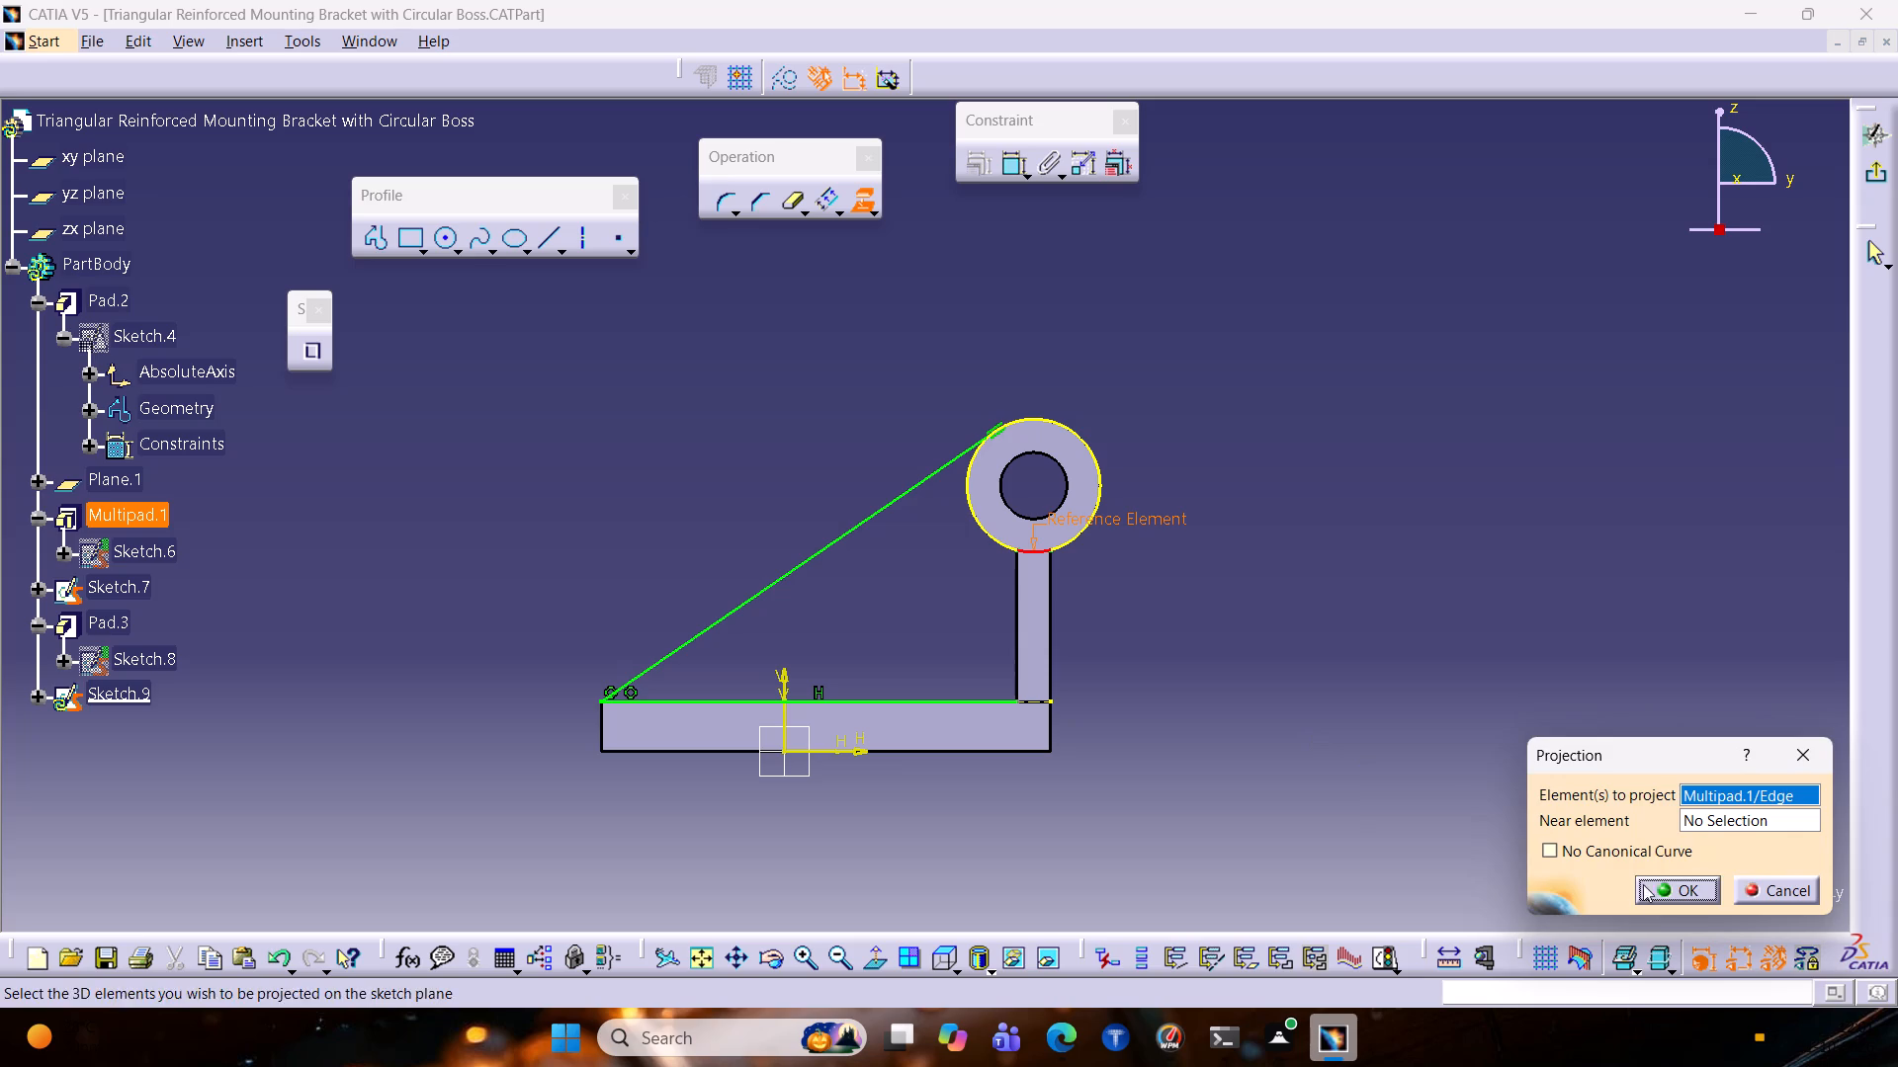
click(1657, 902)
click(1360, 551)
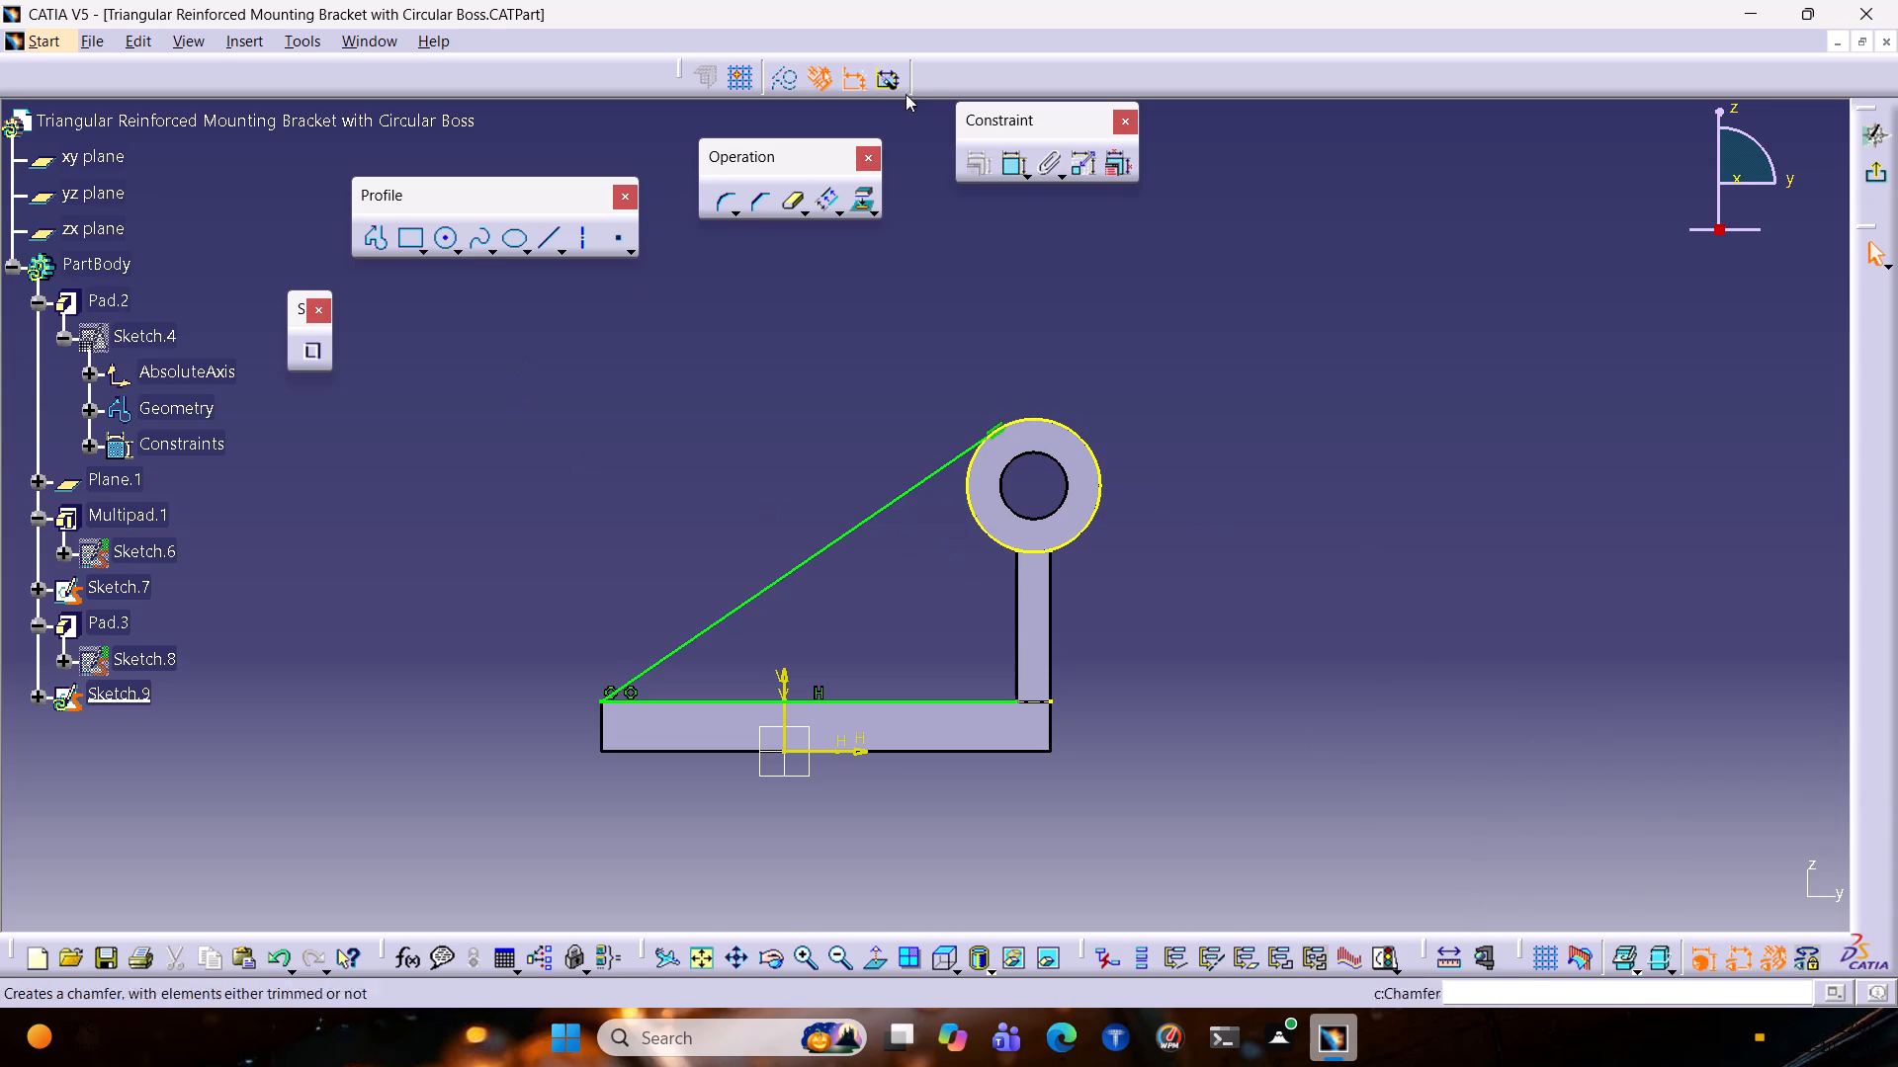
Quick Trim the projected boss circle on the side facing the sloping line, using the mode that deletes the selected part.
click(803, 194)
double_click(795, 199)
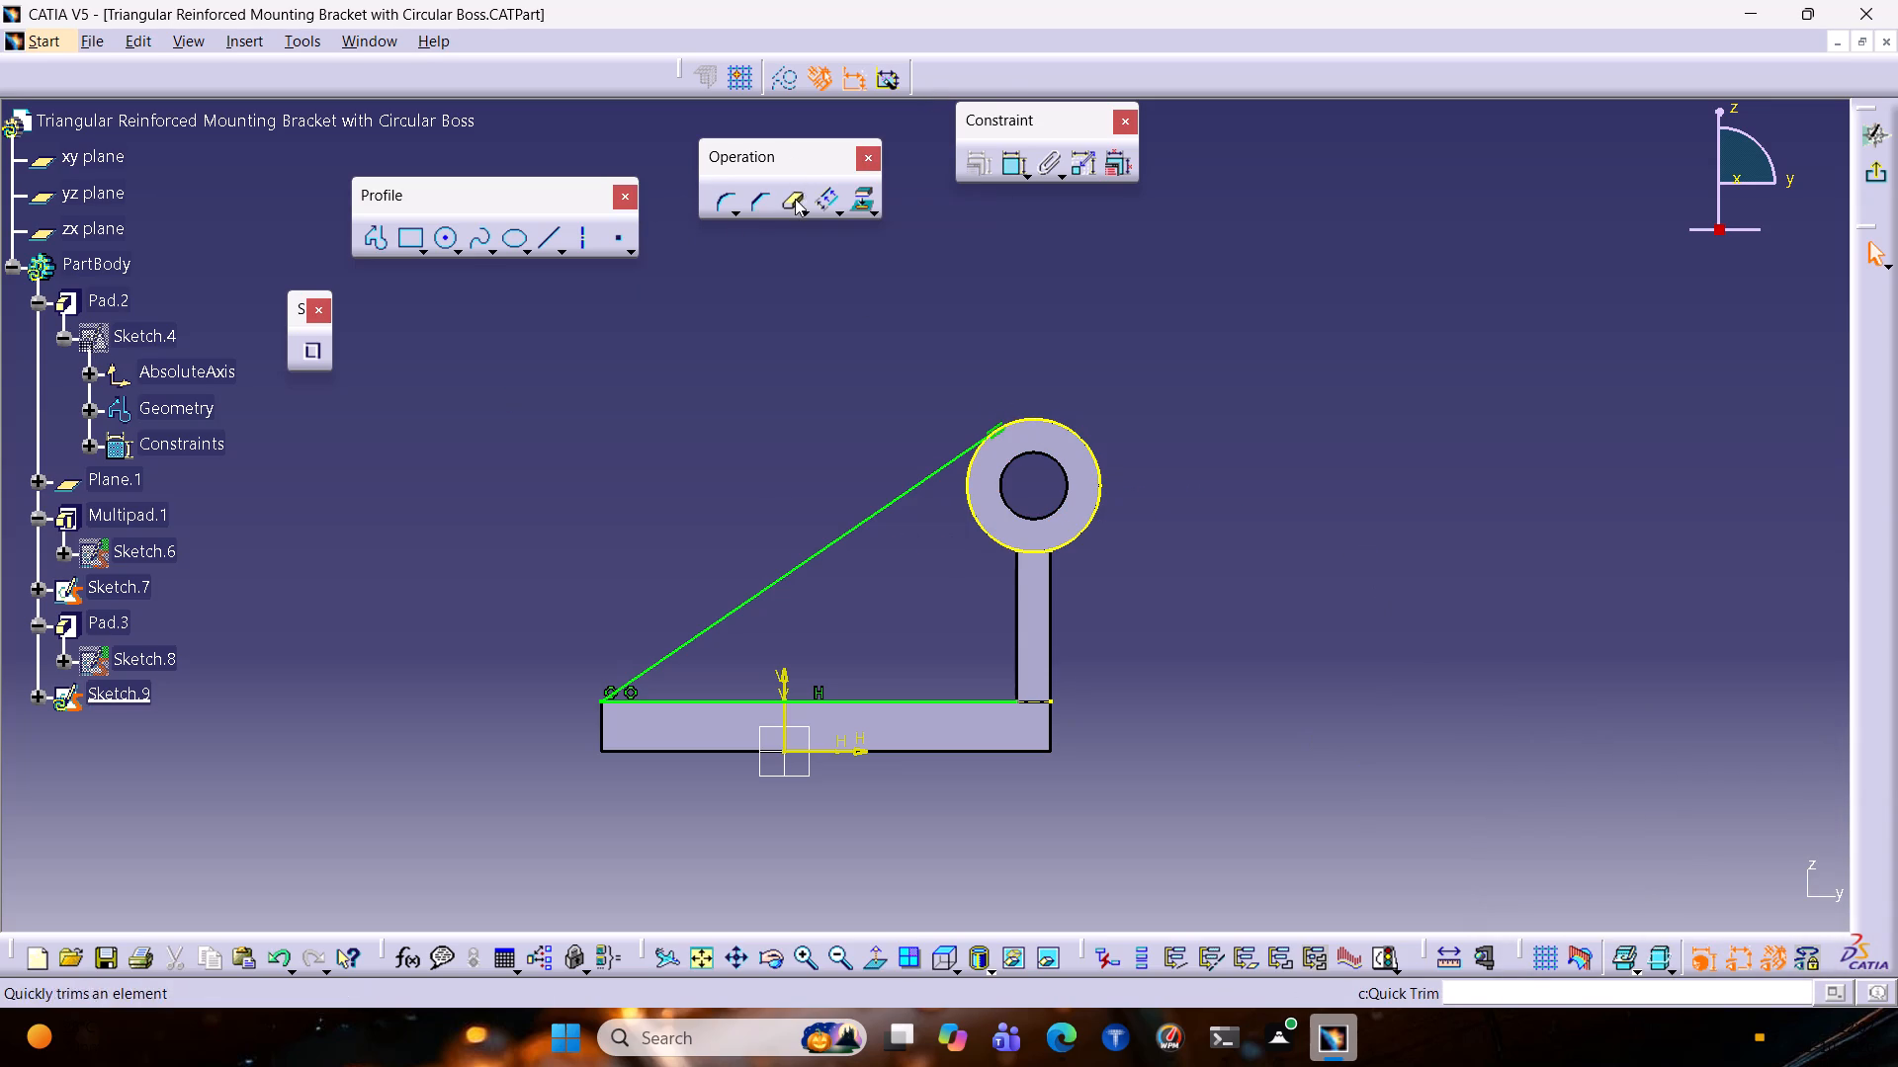
click(968, 83)
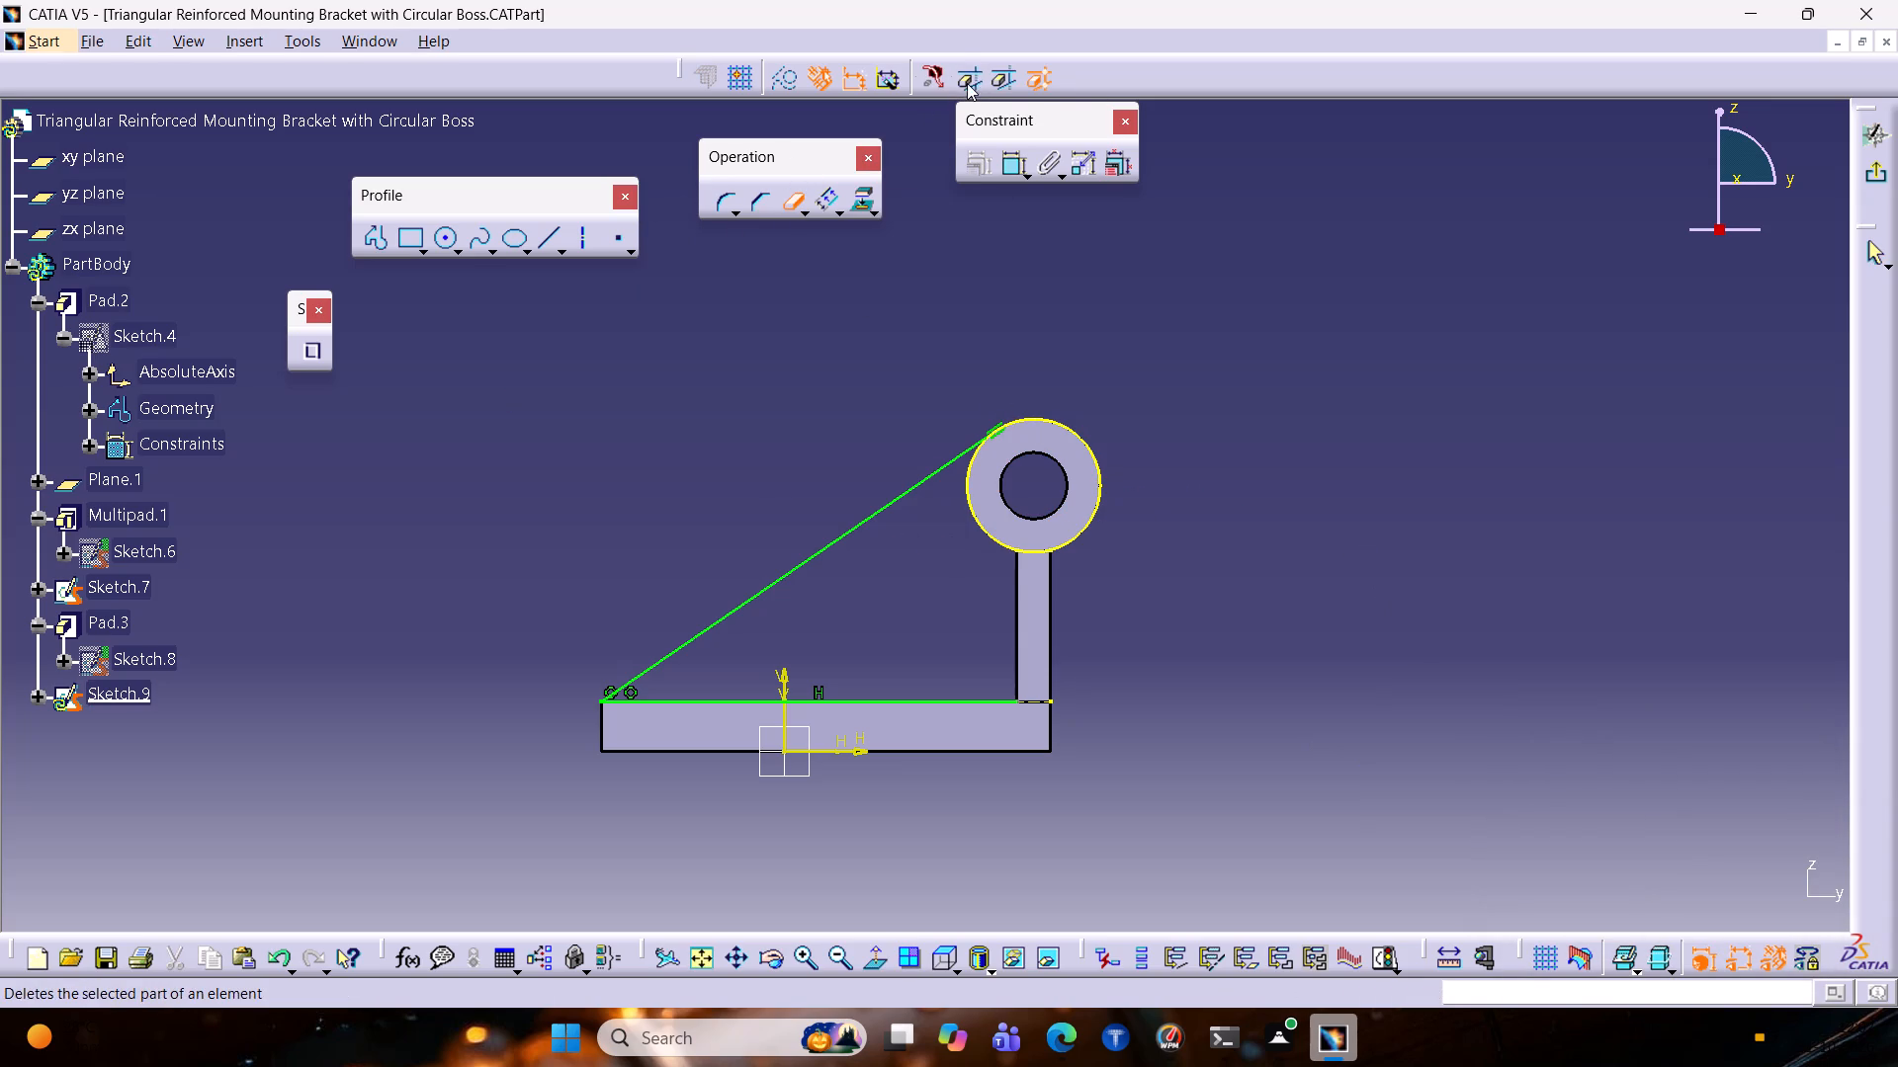
click(970, 471)
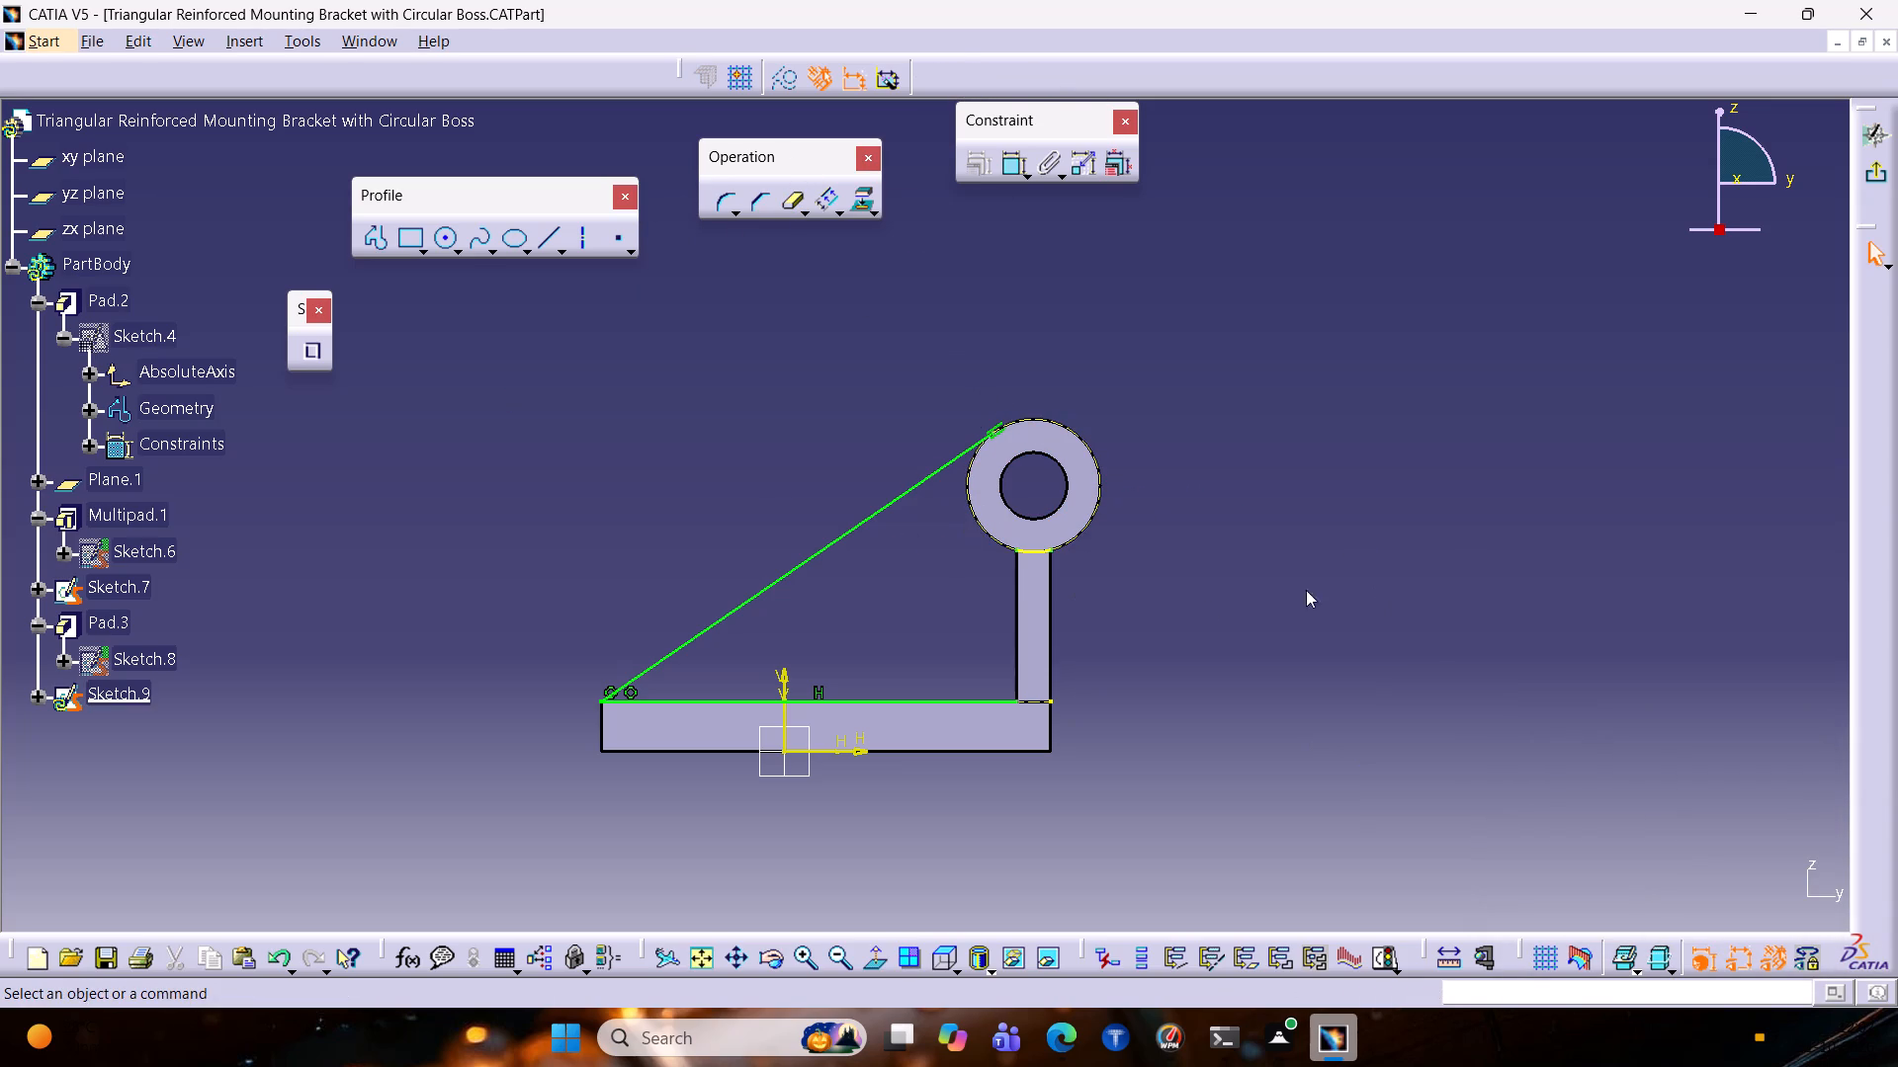
Select the short projected arc where the boss meets the upright.
click(1036, 551)
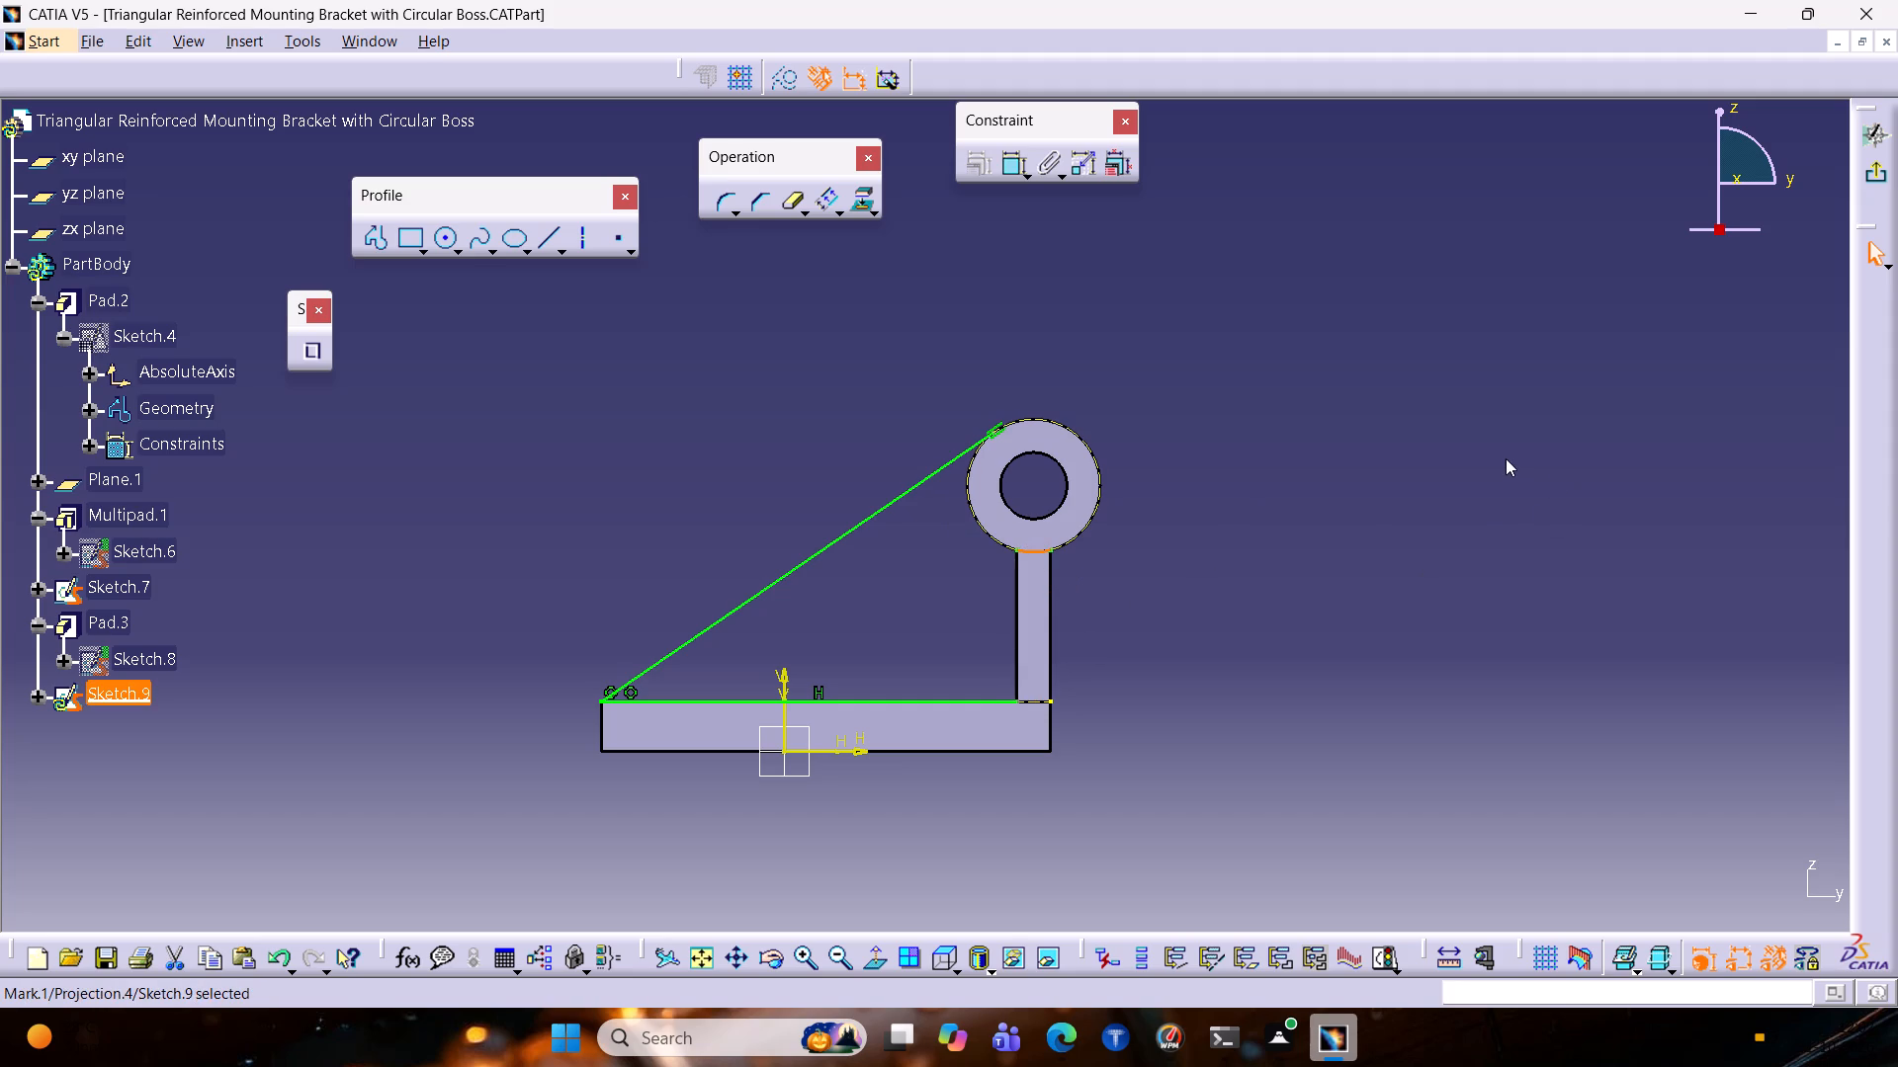
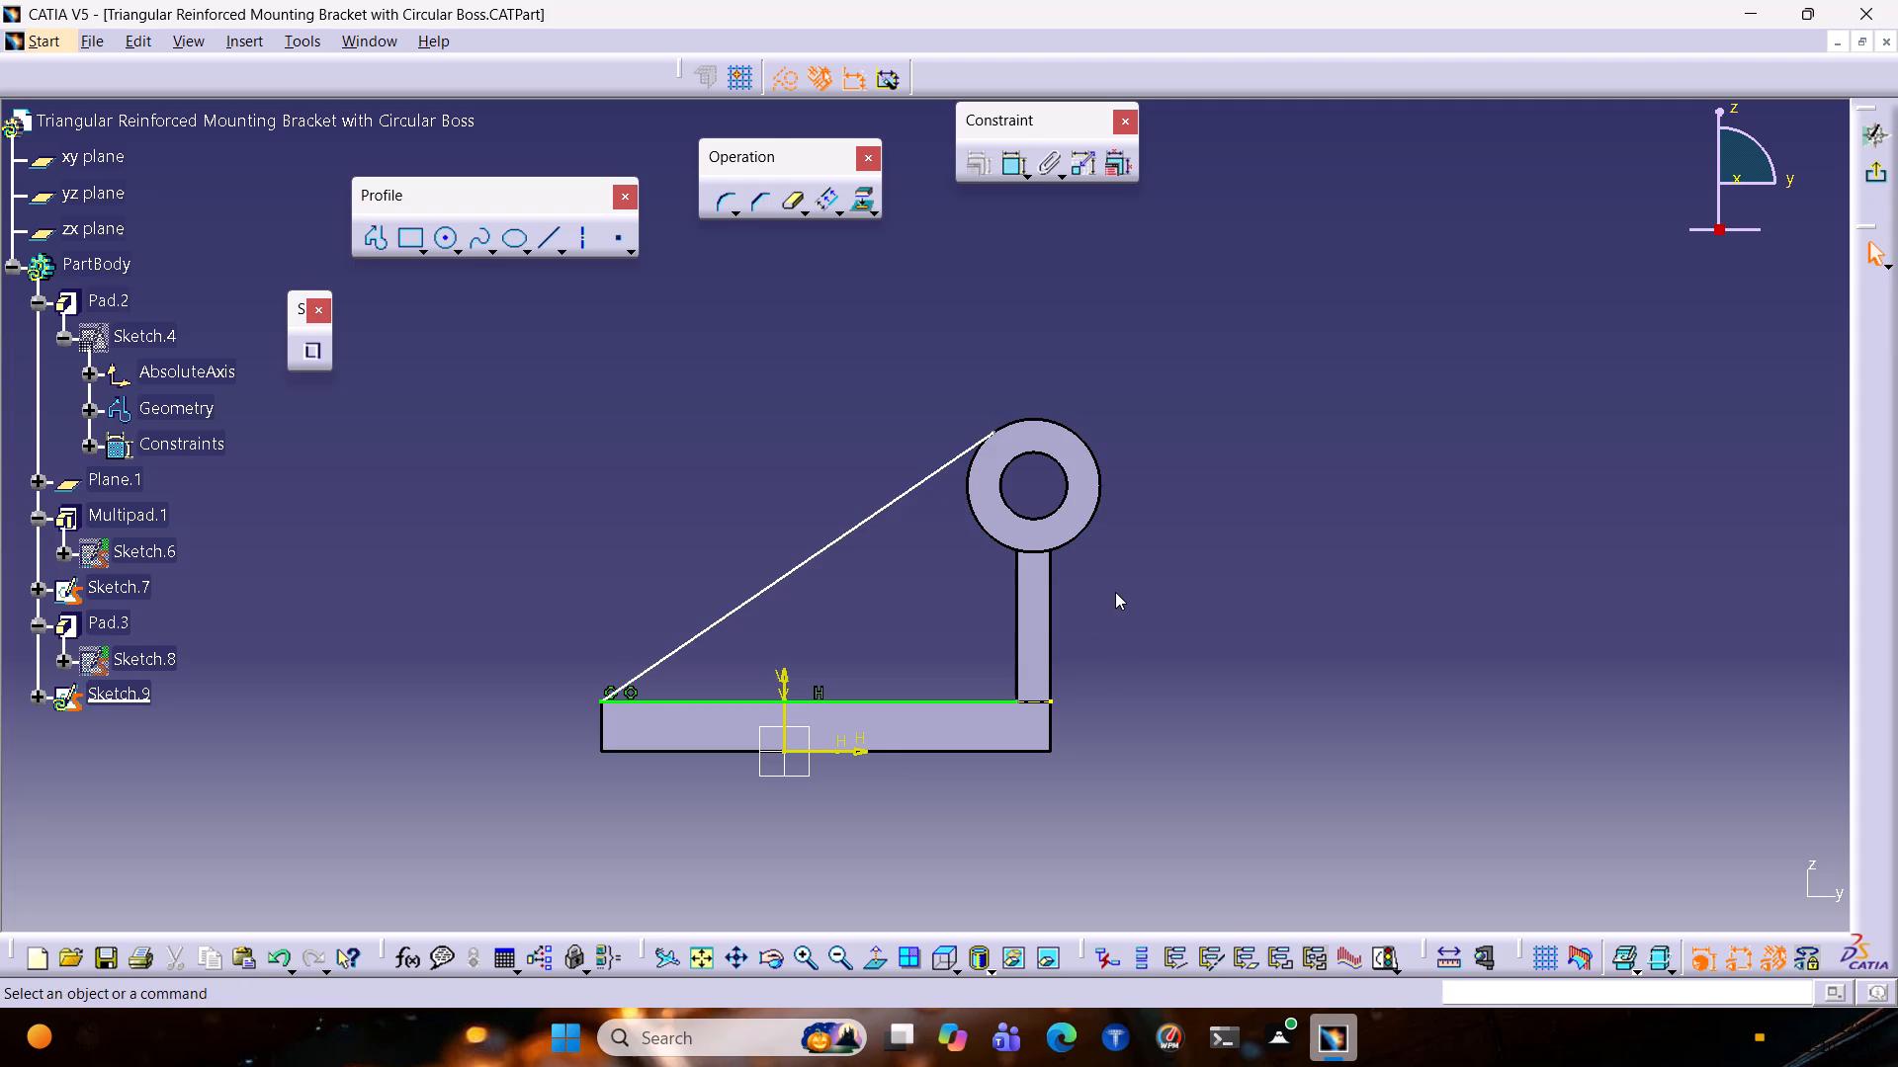
Project the boss's outer circular edges, including the short edge at the upright, onto the rib sketch.
click(977, 513)
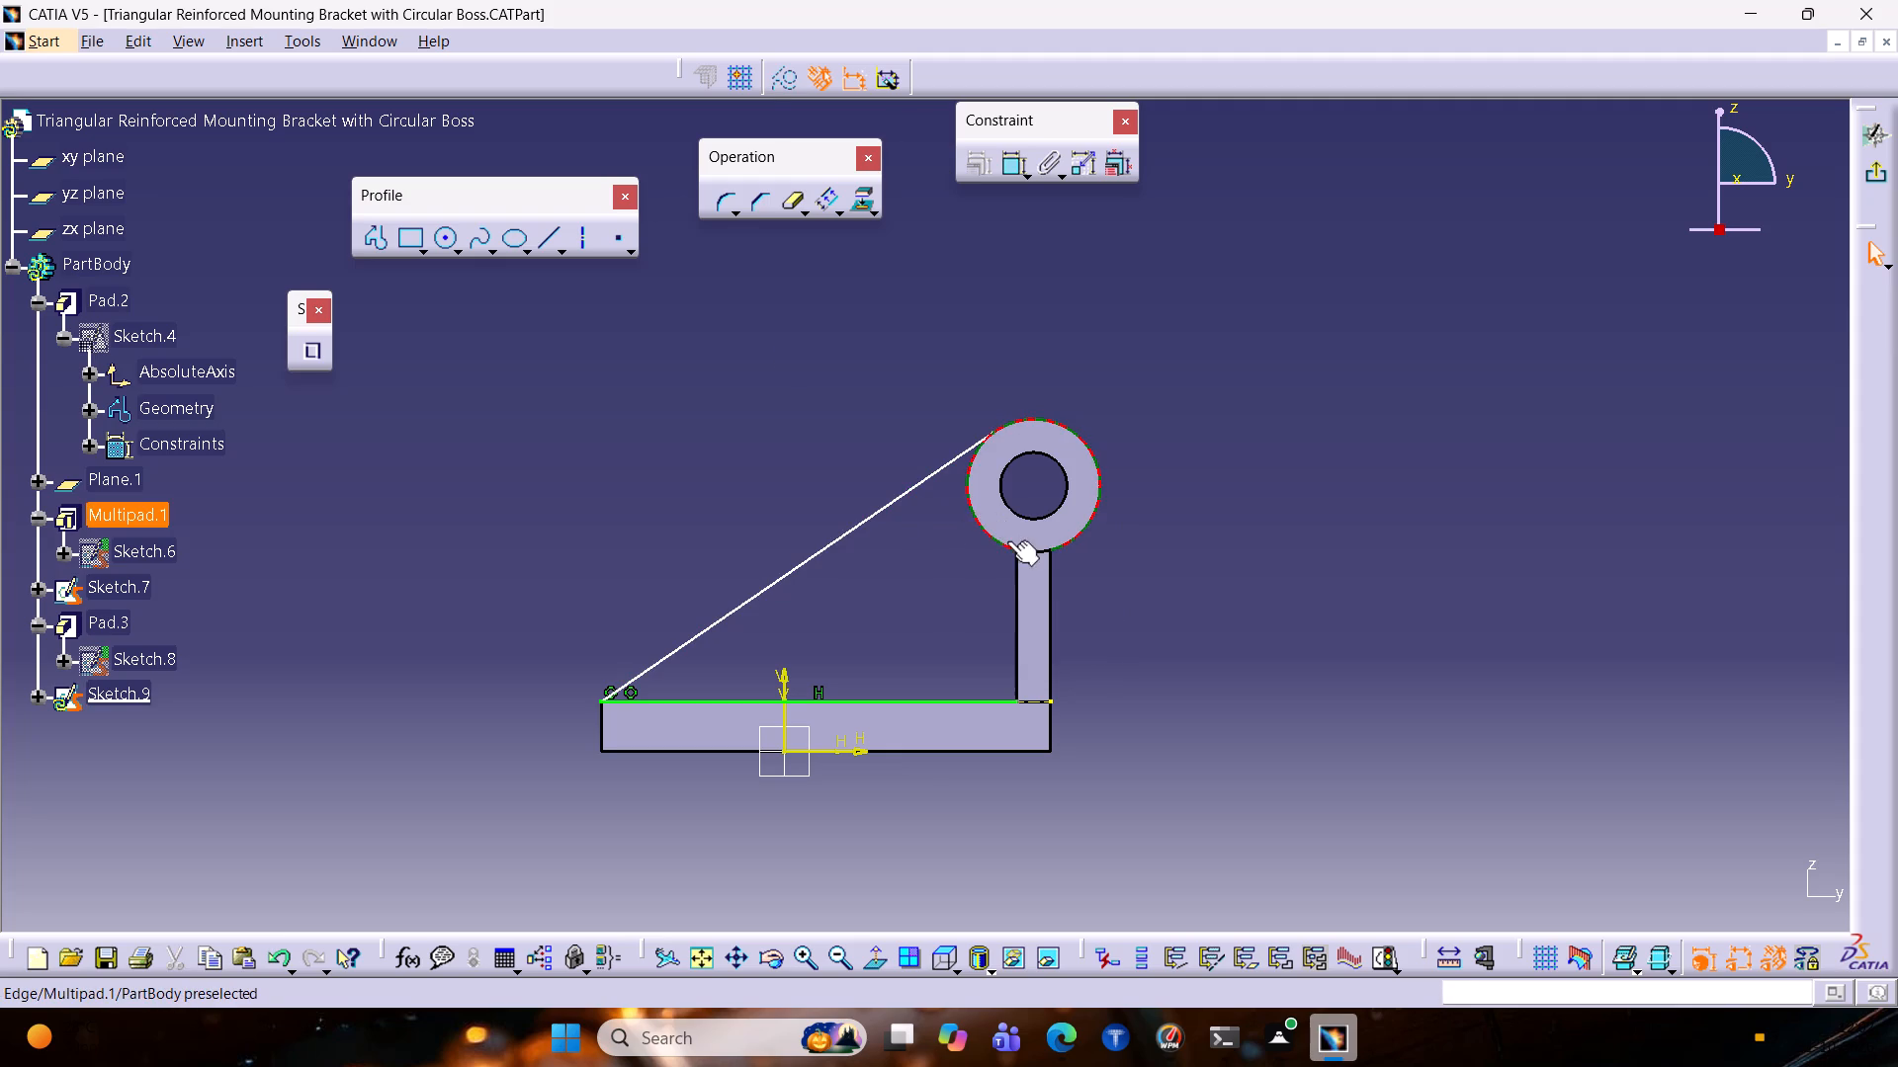
ctrl+click(1035, 552)
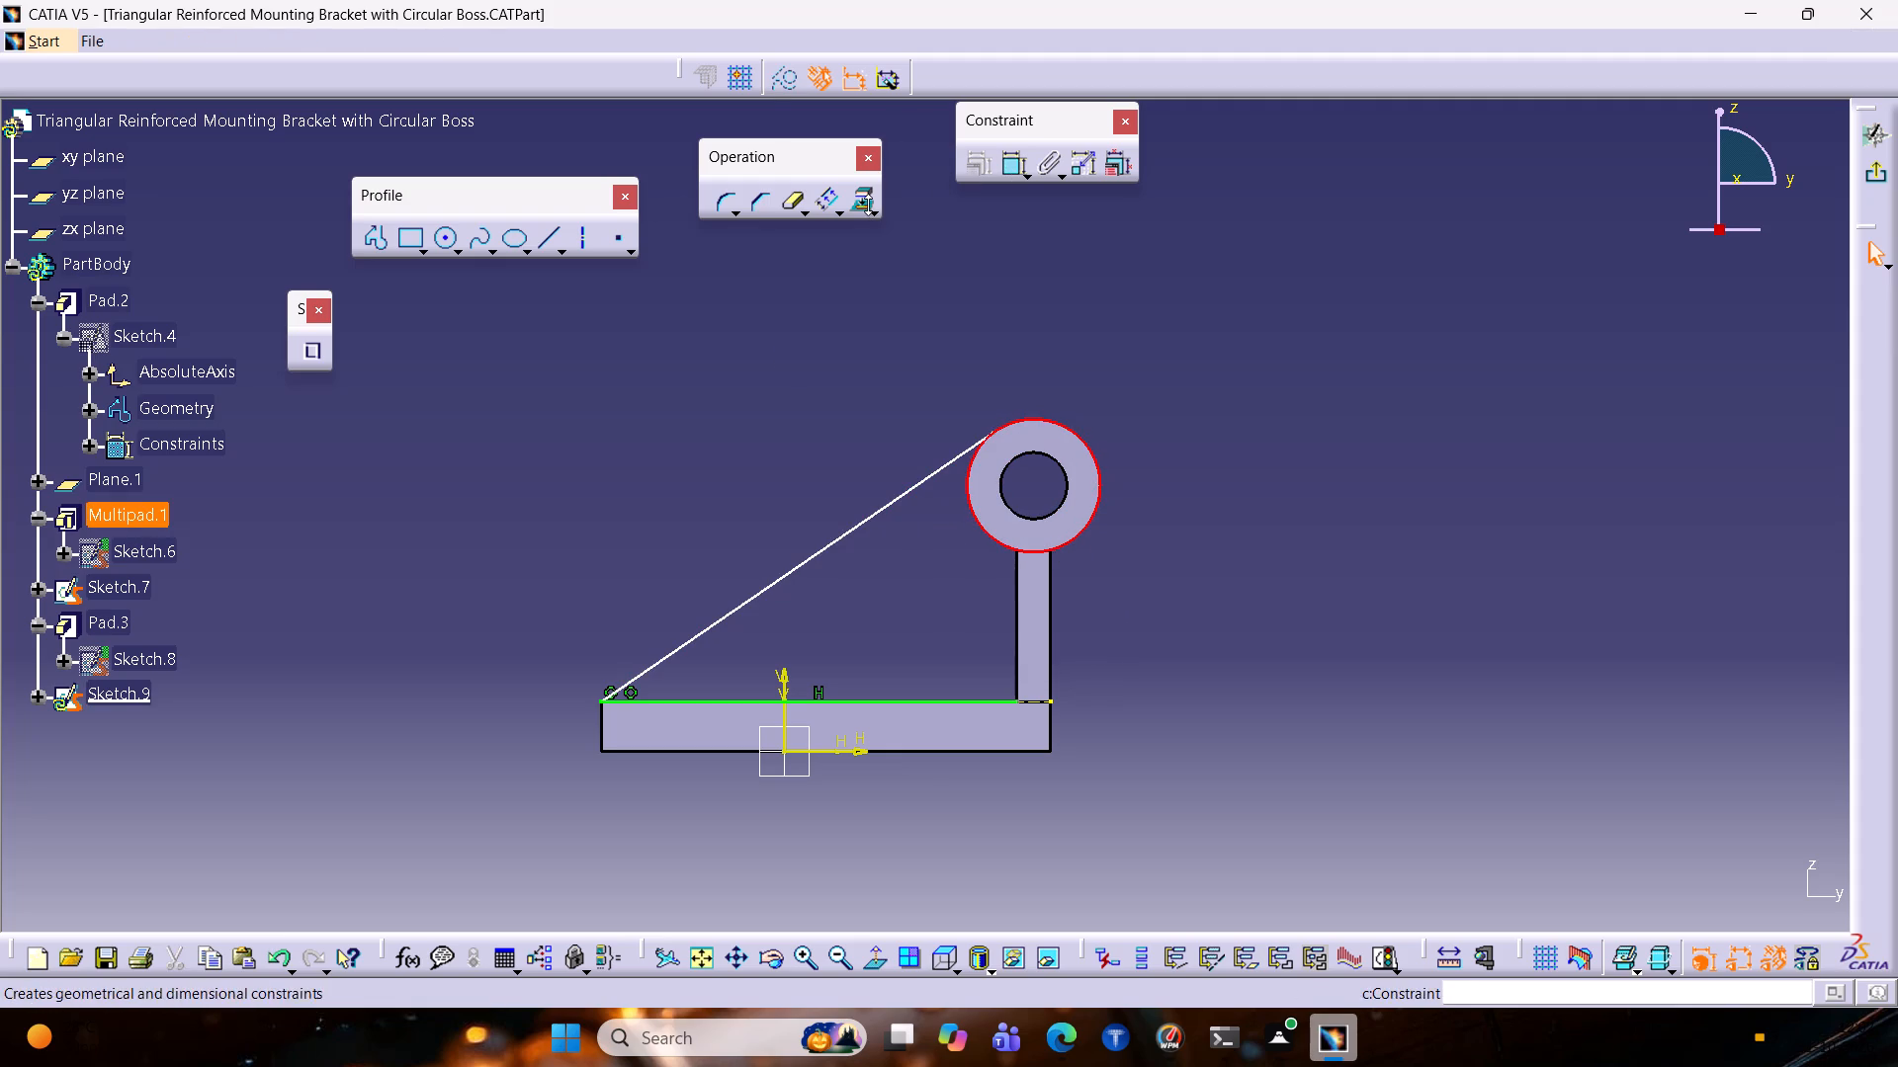
click(868, 205)
double_click(861, 203)
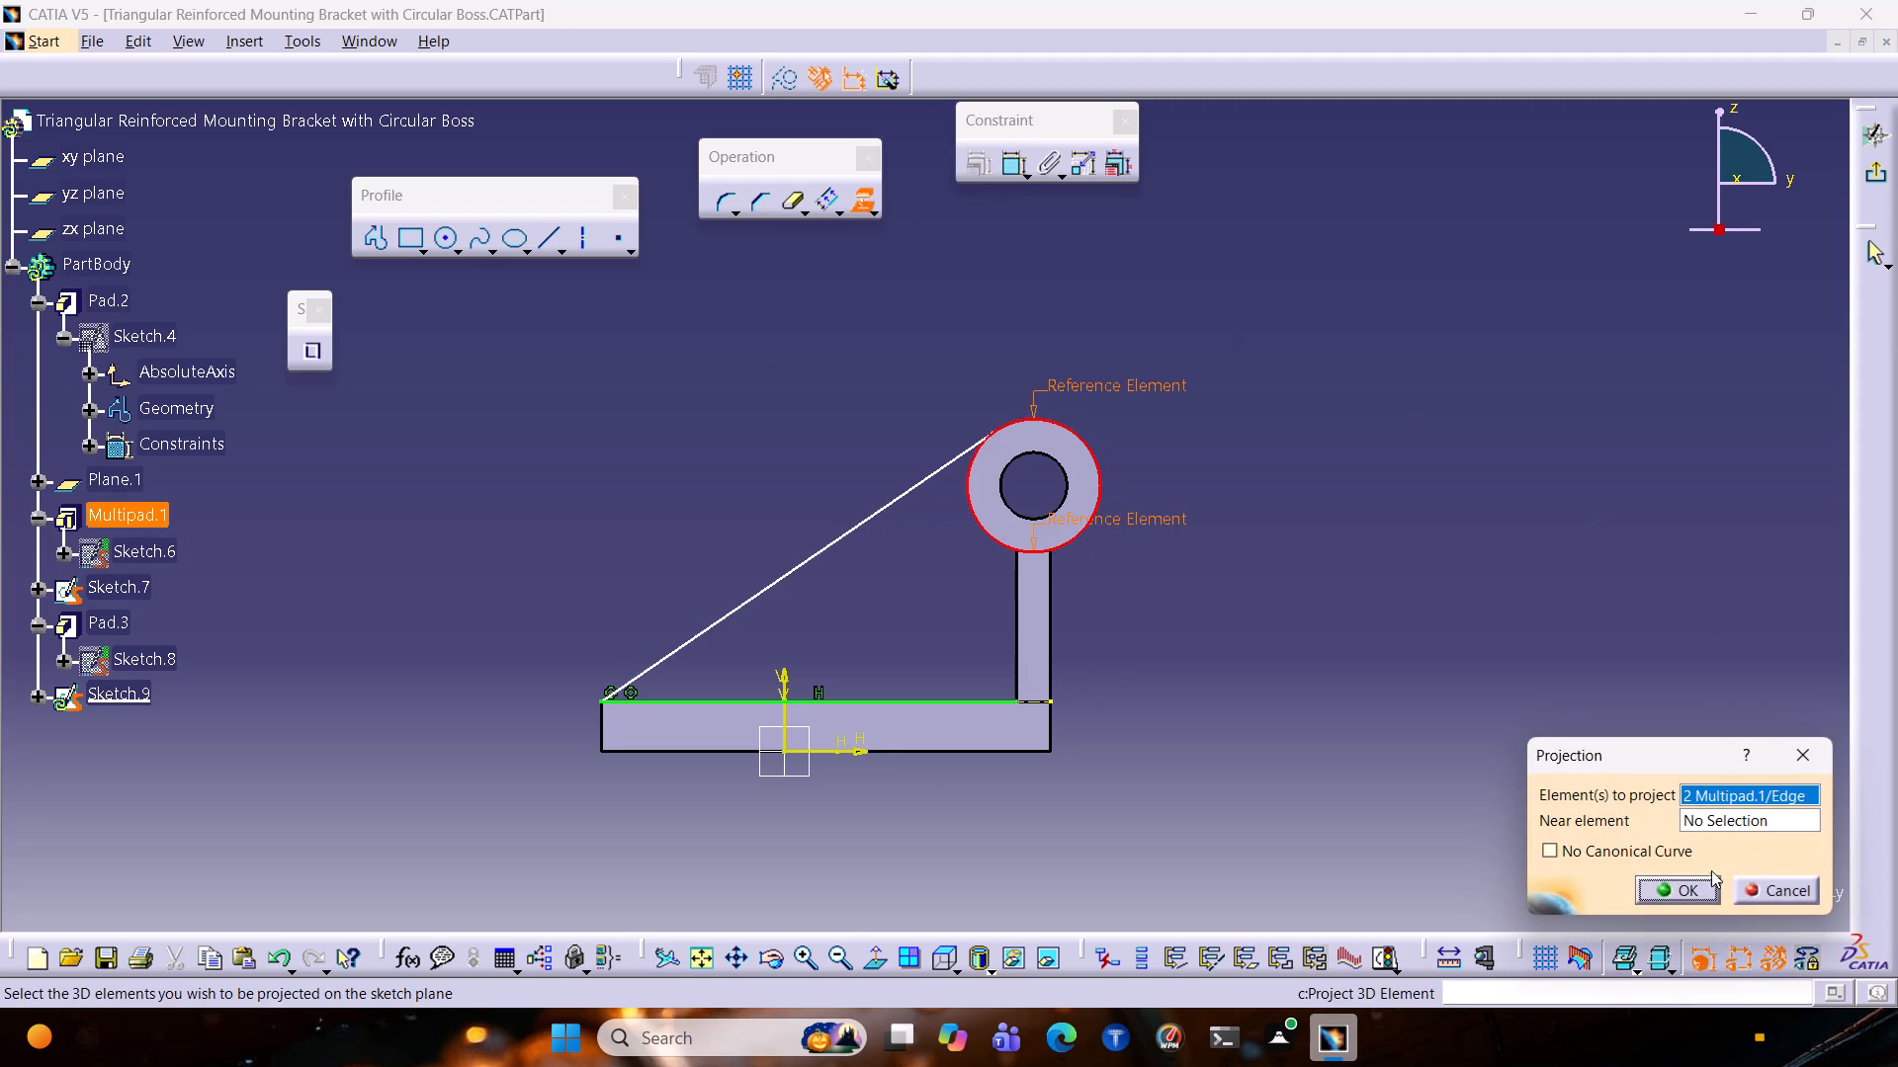
click(1701, 883)
click(1251, 330)
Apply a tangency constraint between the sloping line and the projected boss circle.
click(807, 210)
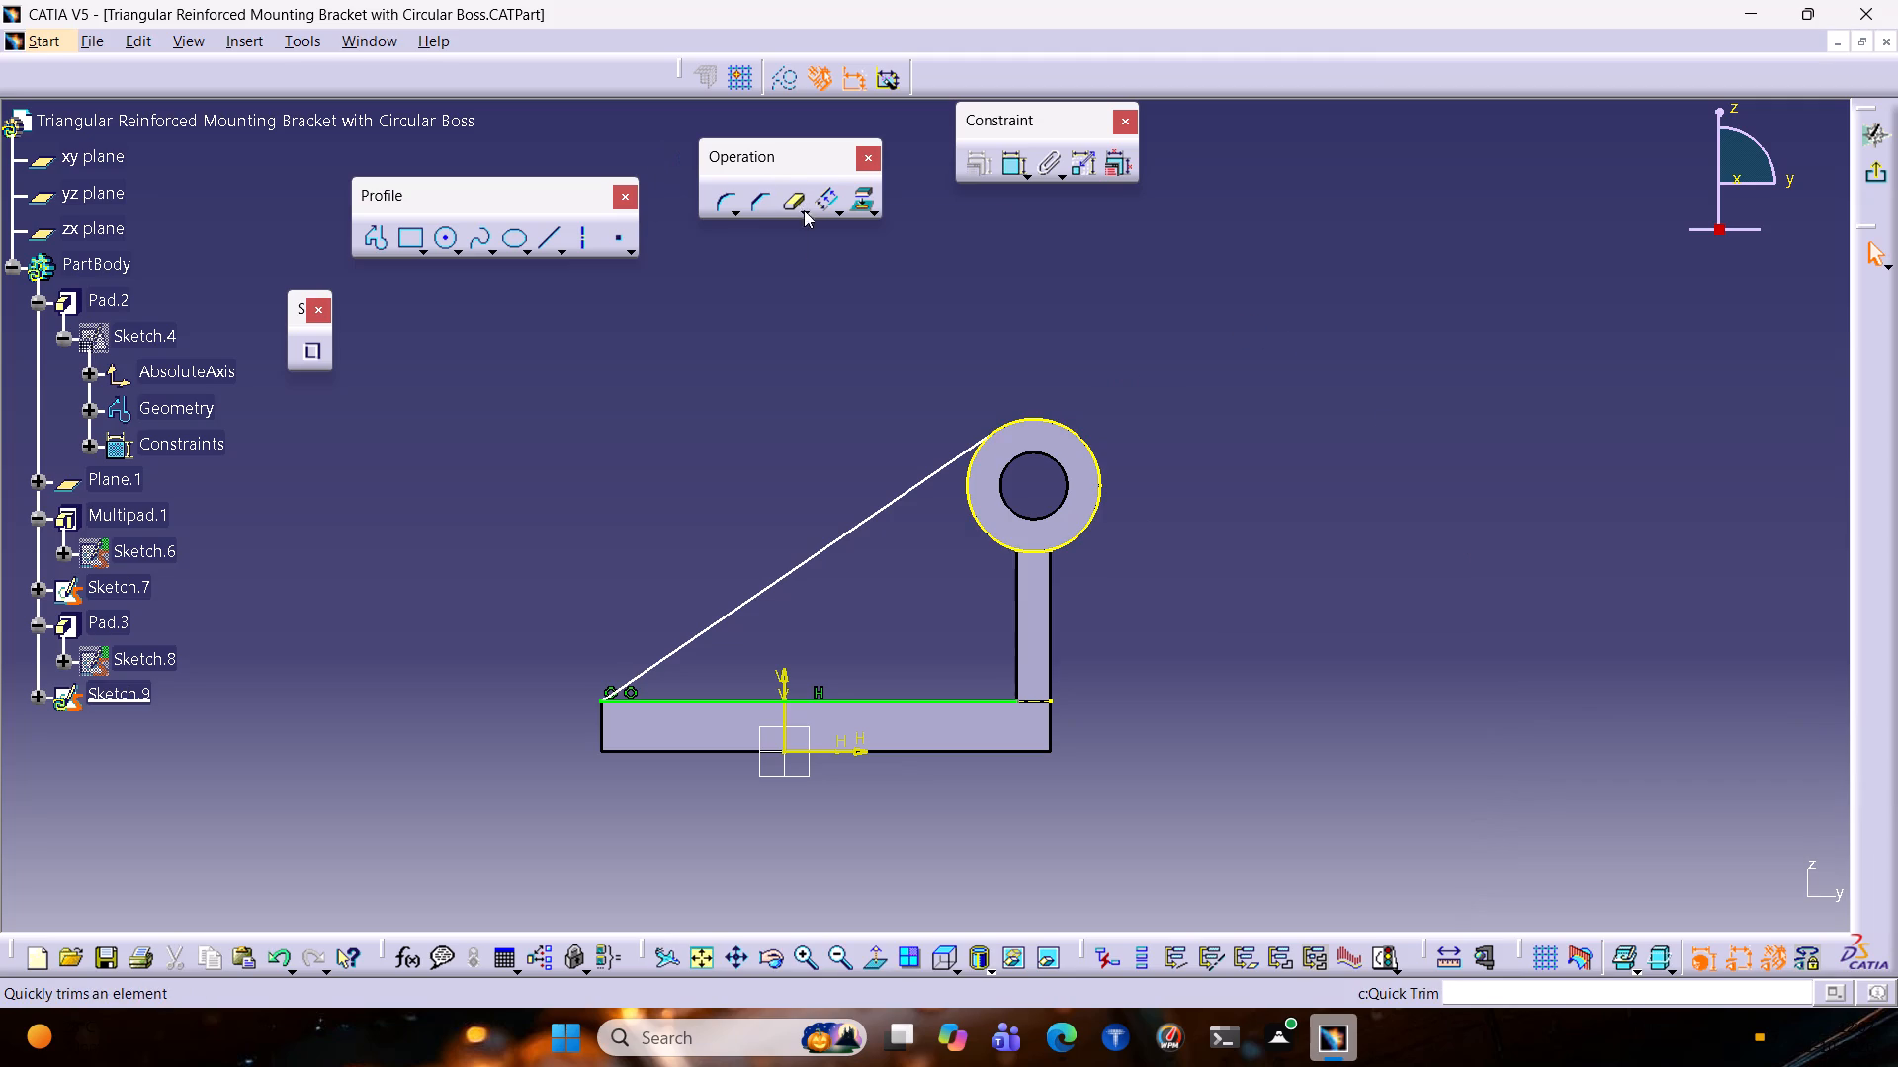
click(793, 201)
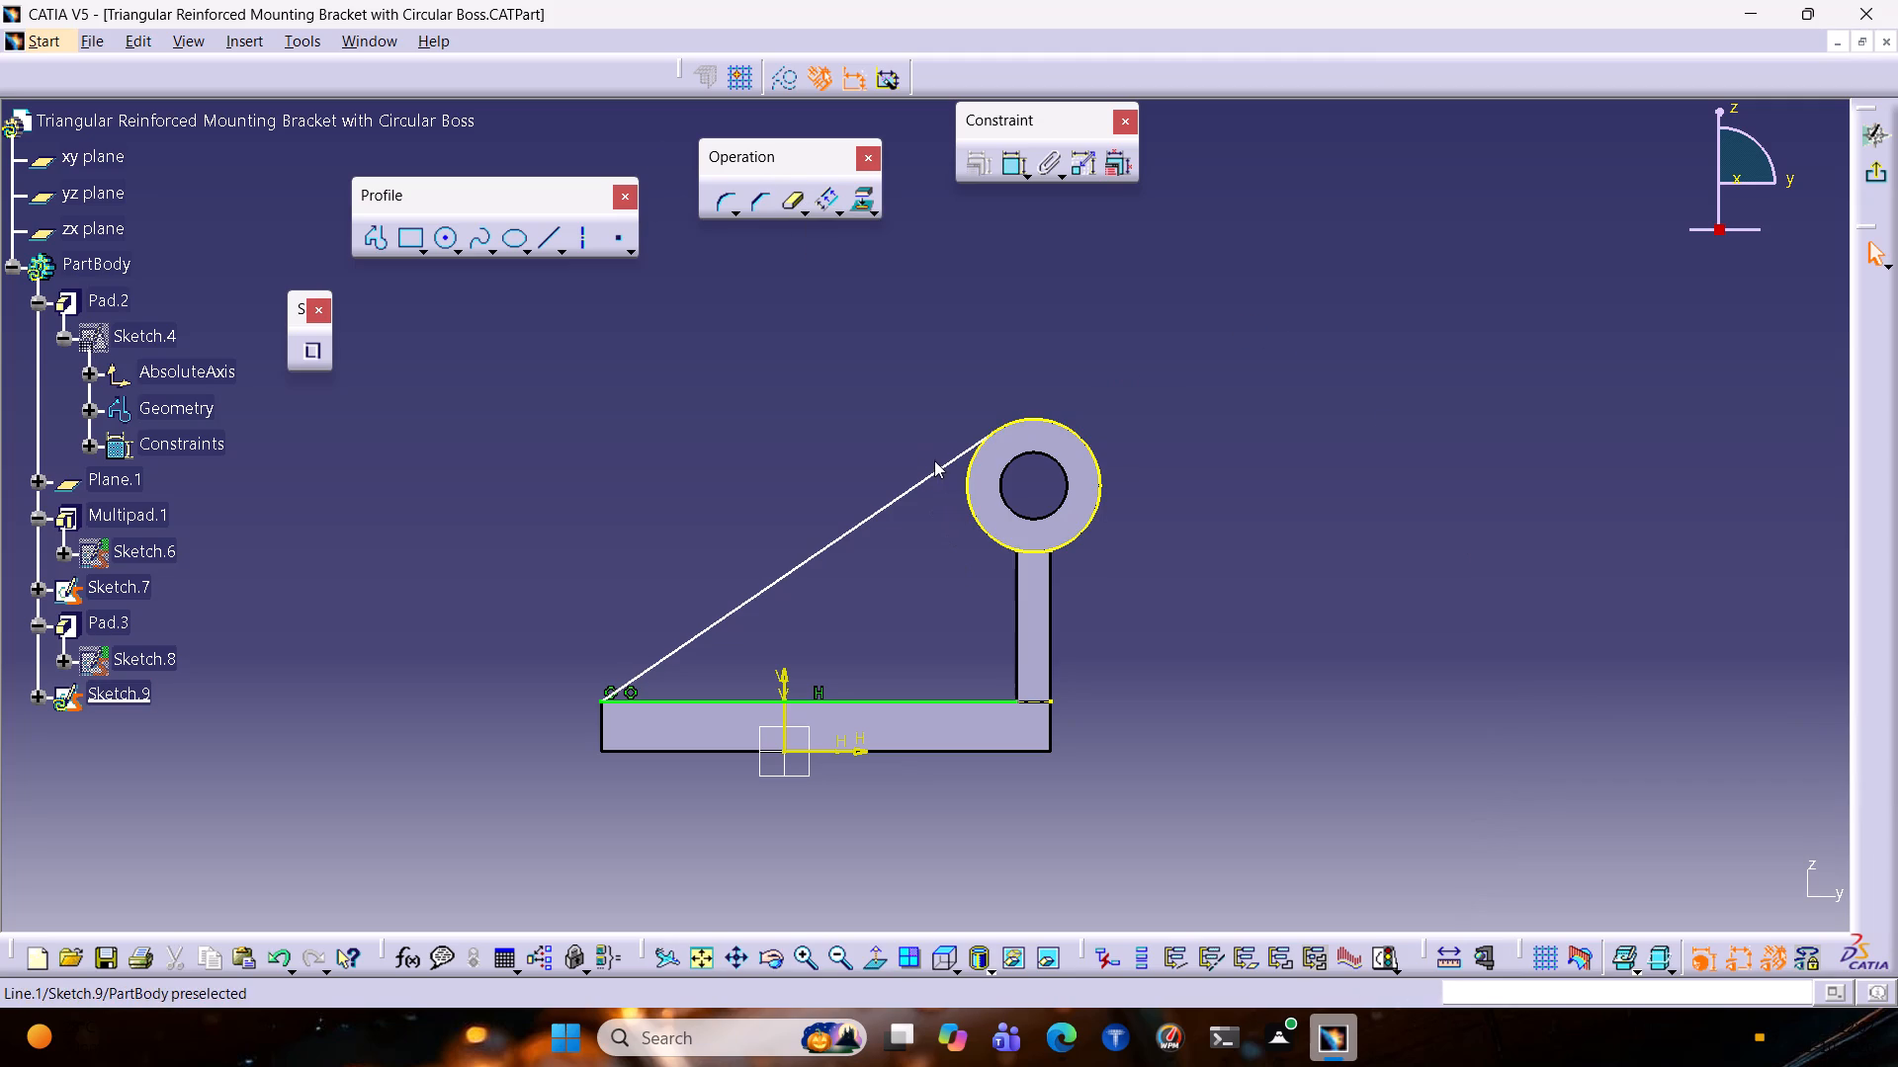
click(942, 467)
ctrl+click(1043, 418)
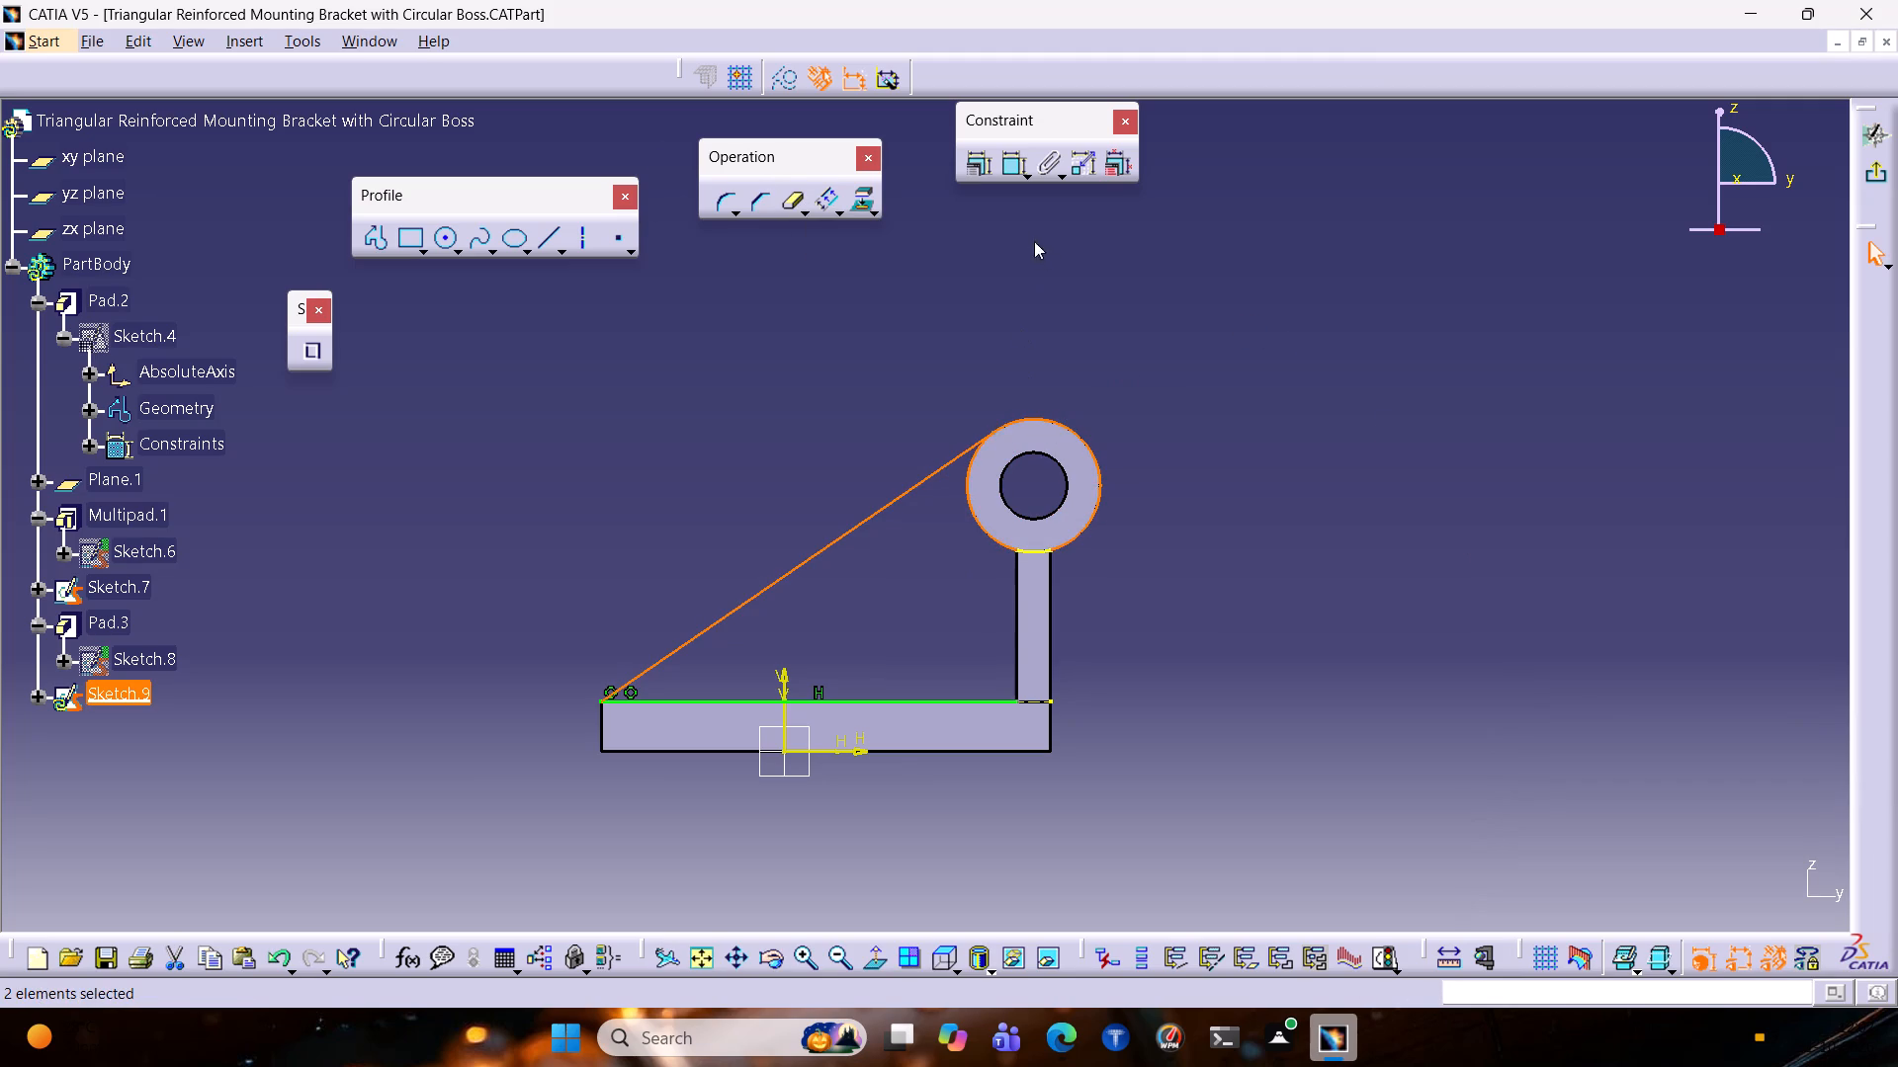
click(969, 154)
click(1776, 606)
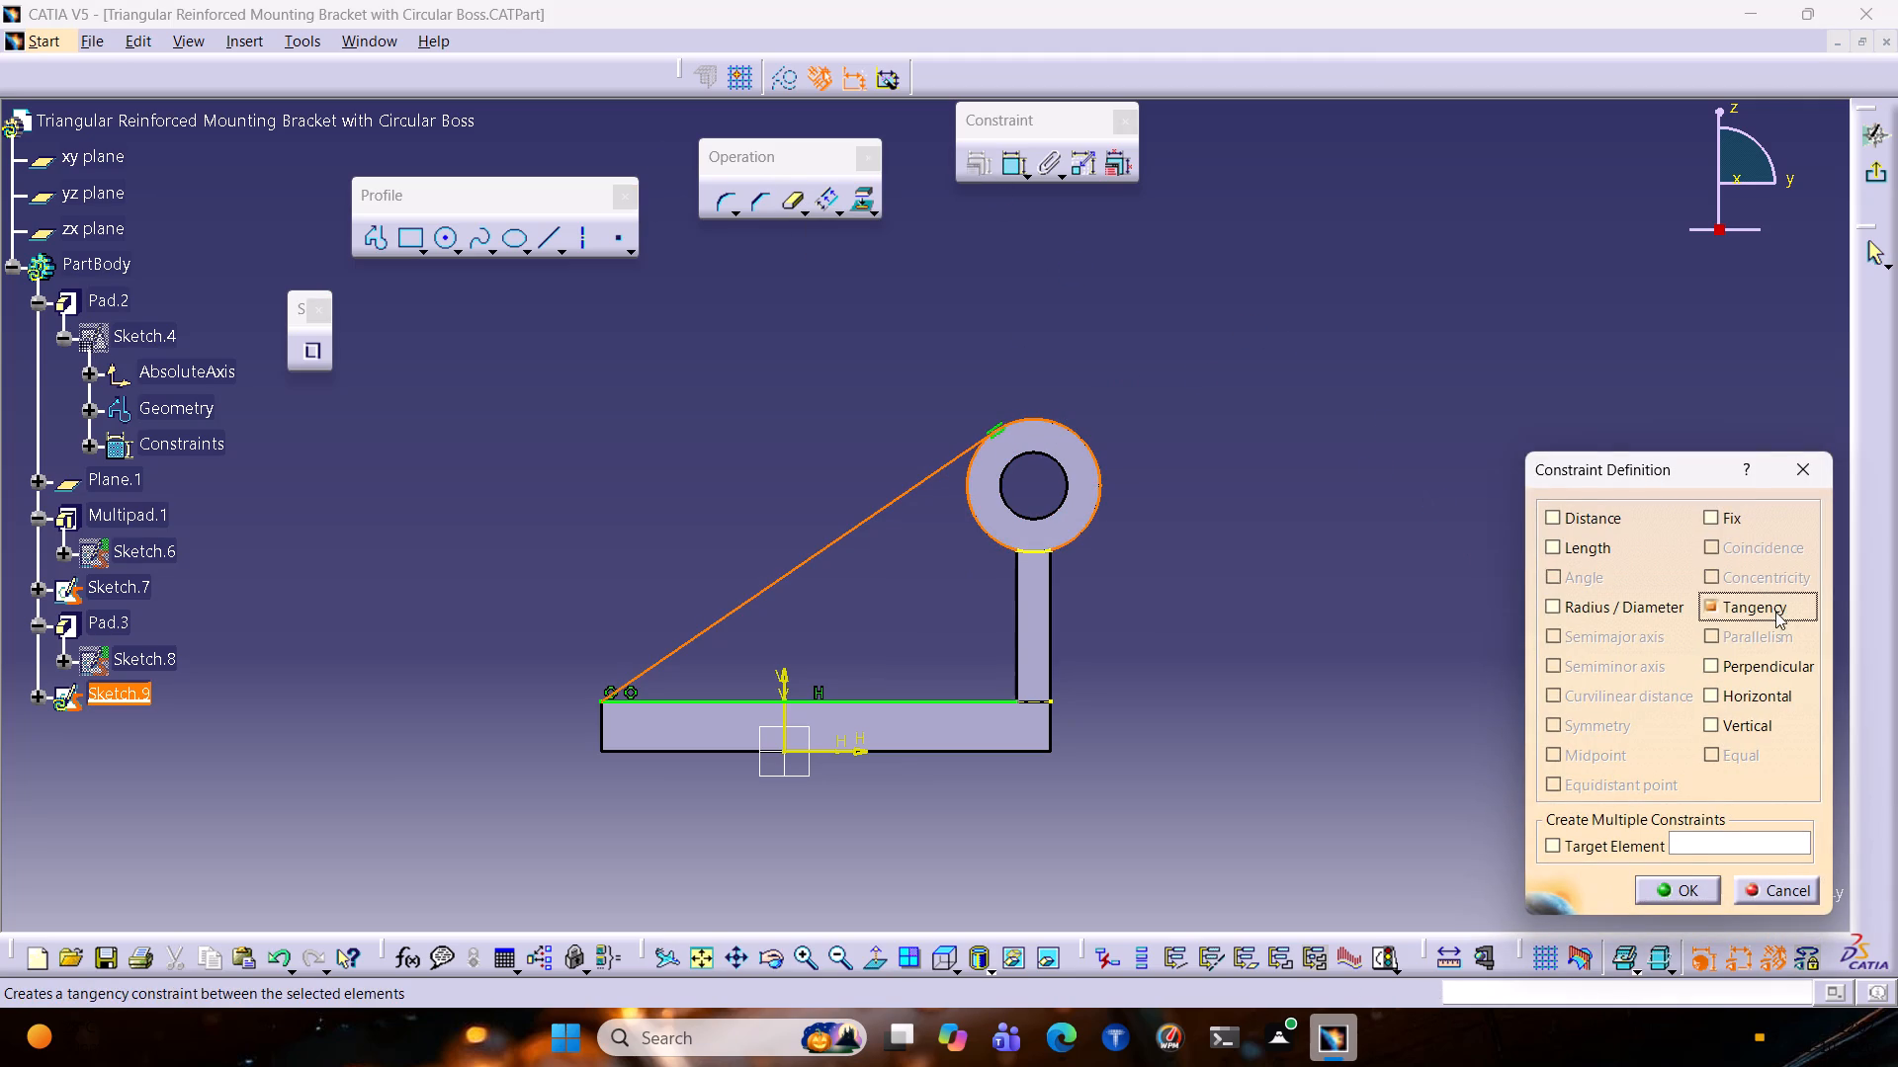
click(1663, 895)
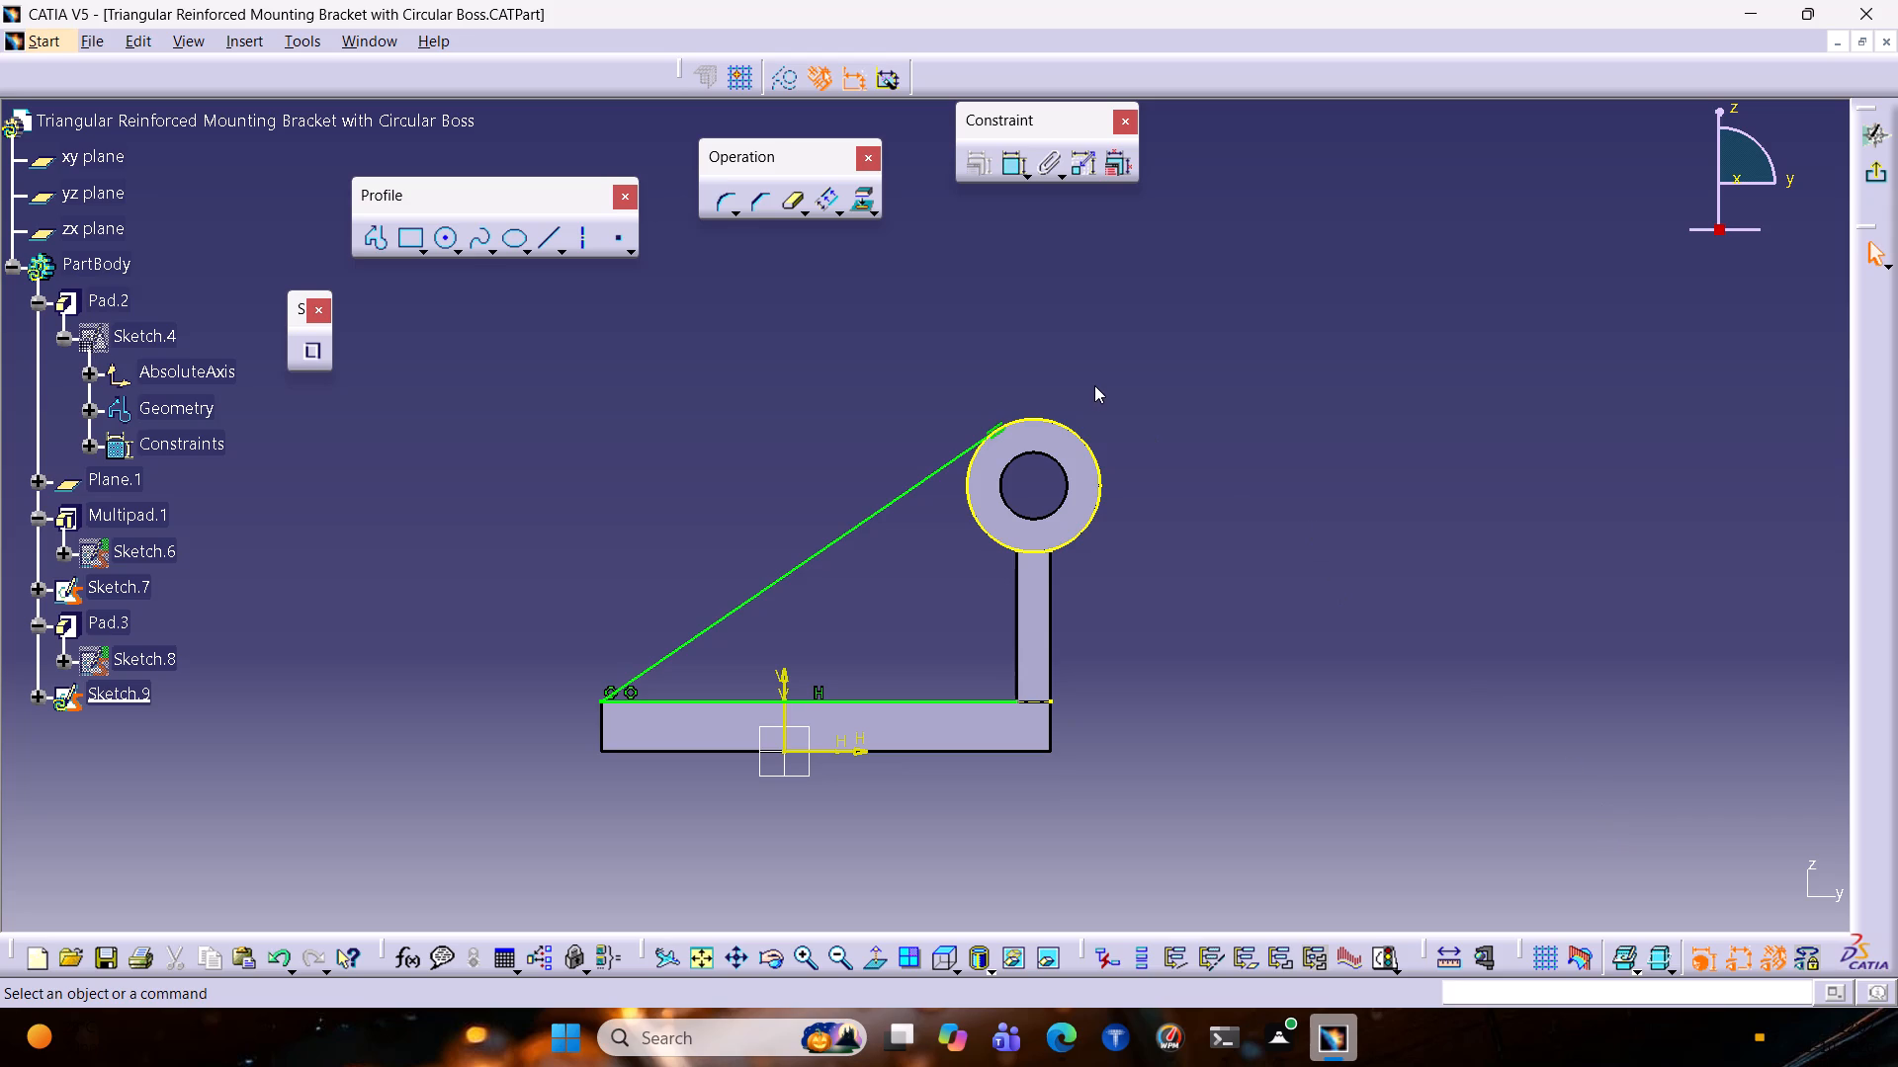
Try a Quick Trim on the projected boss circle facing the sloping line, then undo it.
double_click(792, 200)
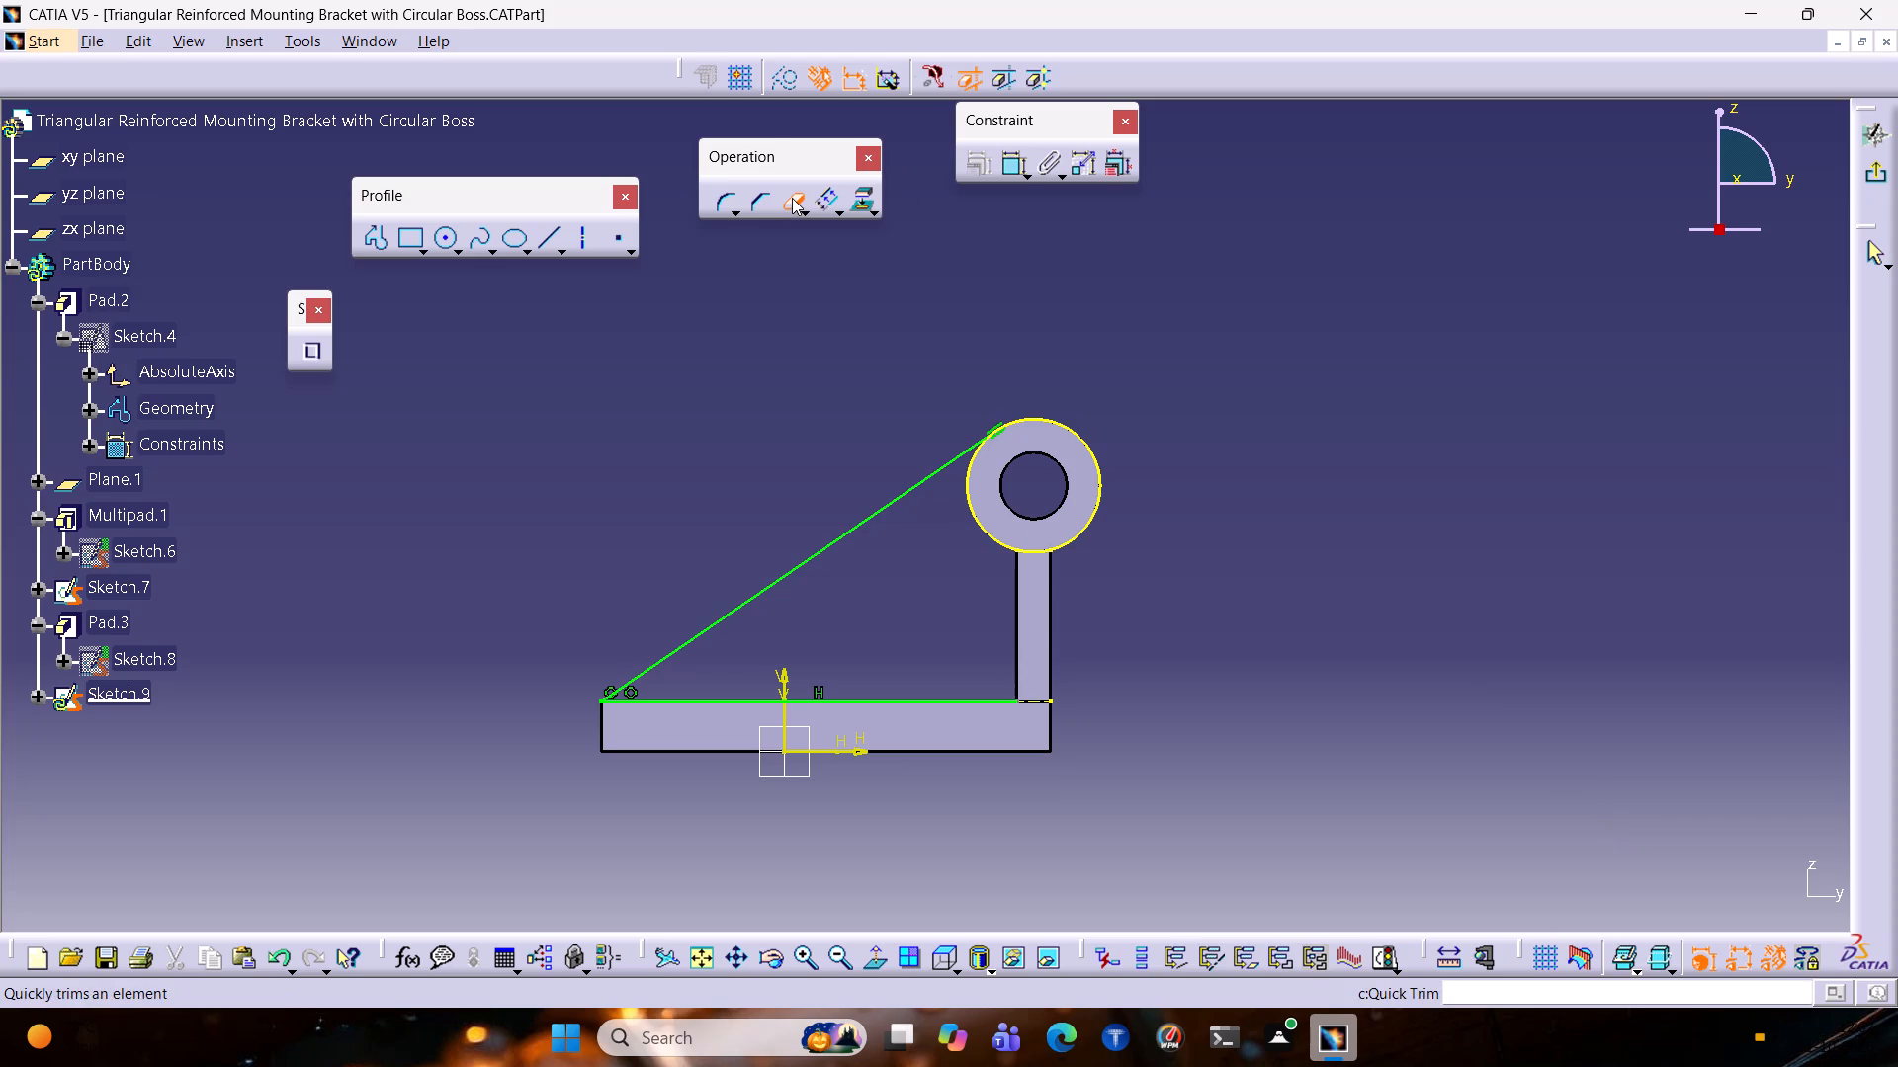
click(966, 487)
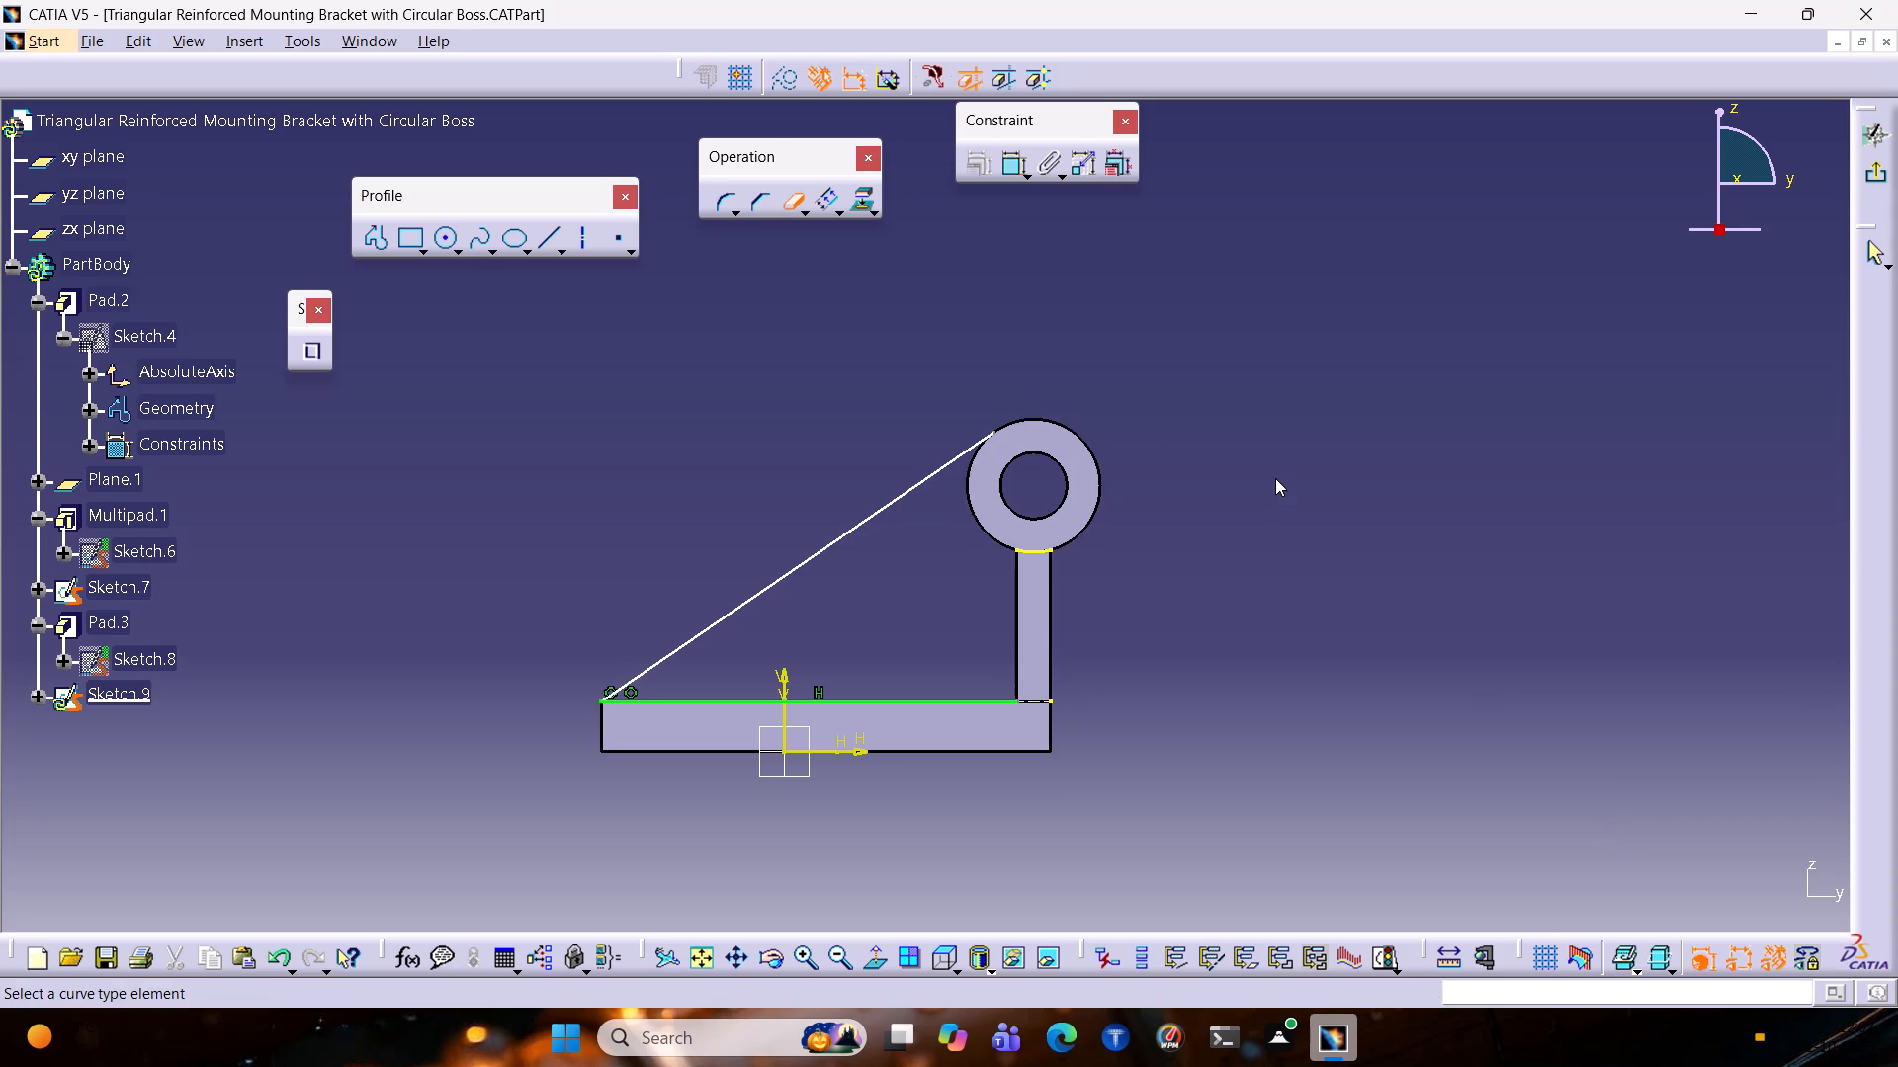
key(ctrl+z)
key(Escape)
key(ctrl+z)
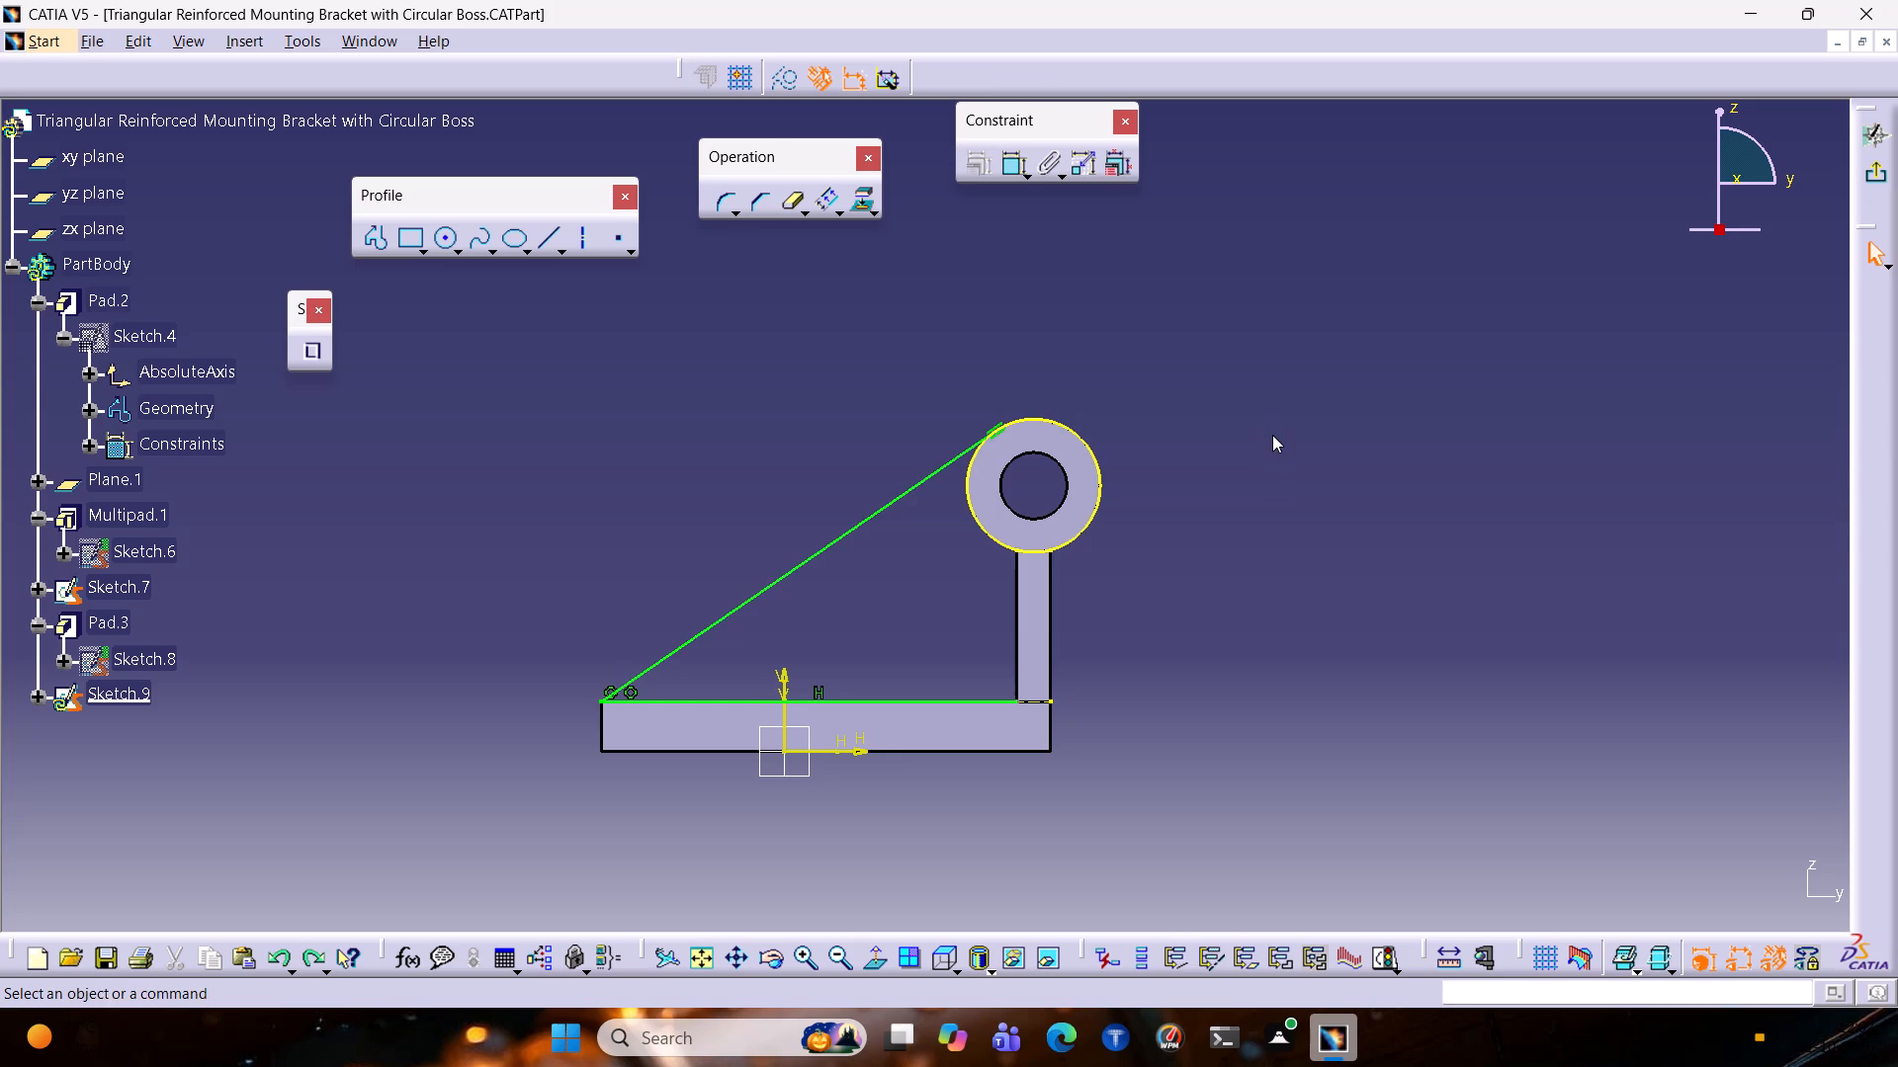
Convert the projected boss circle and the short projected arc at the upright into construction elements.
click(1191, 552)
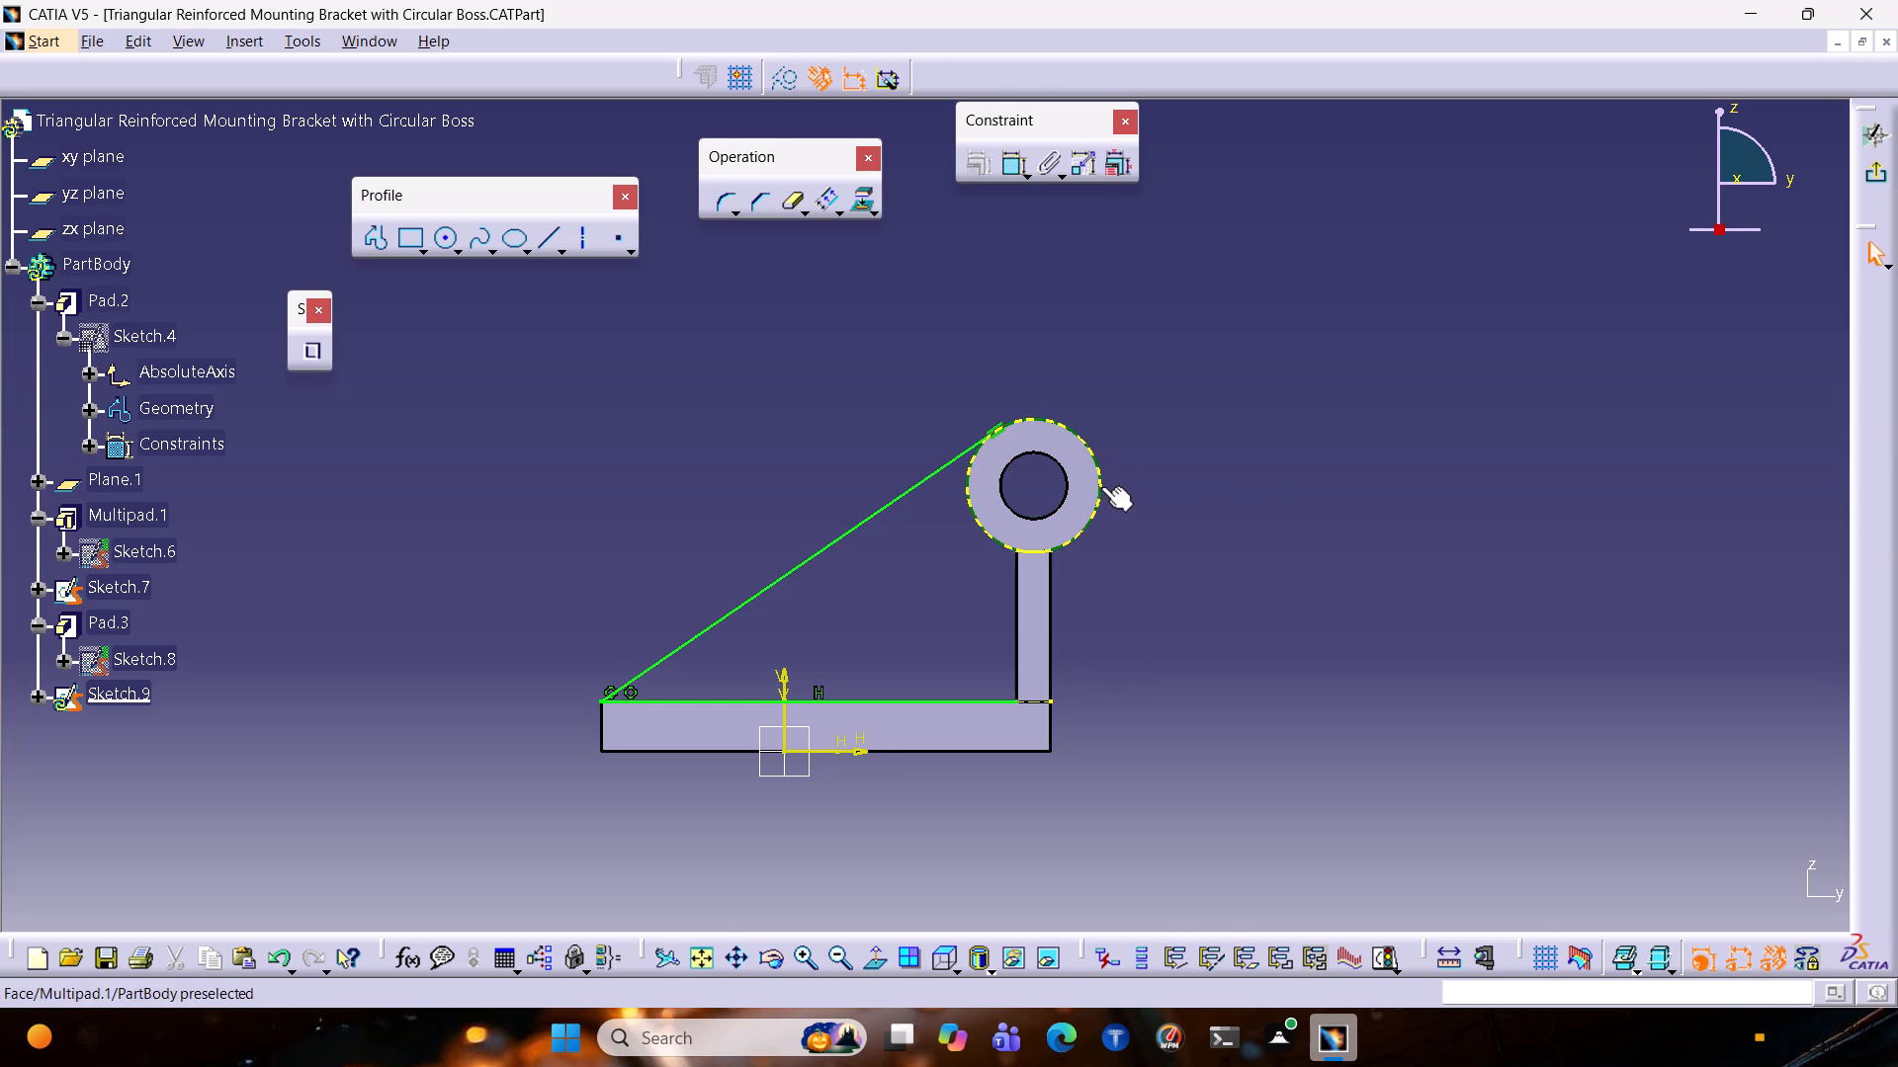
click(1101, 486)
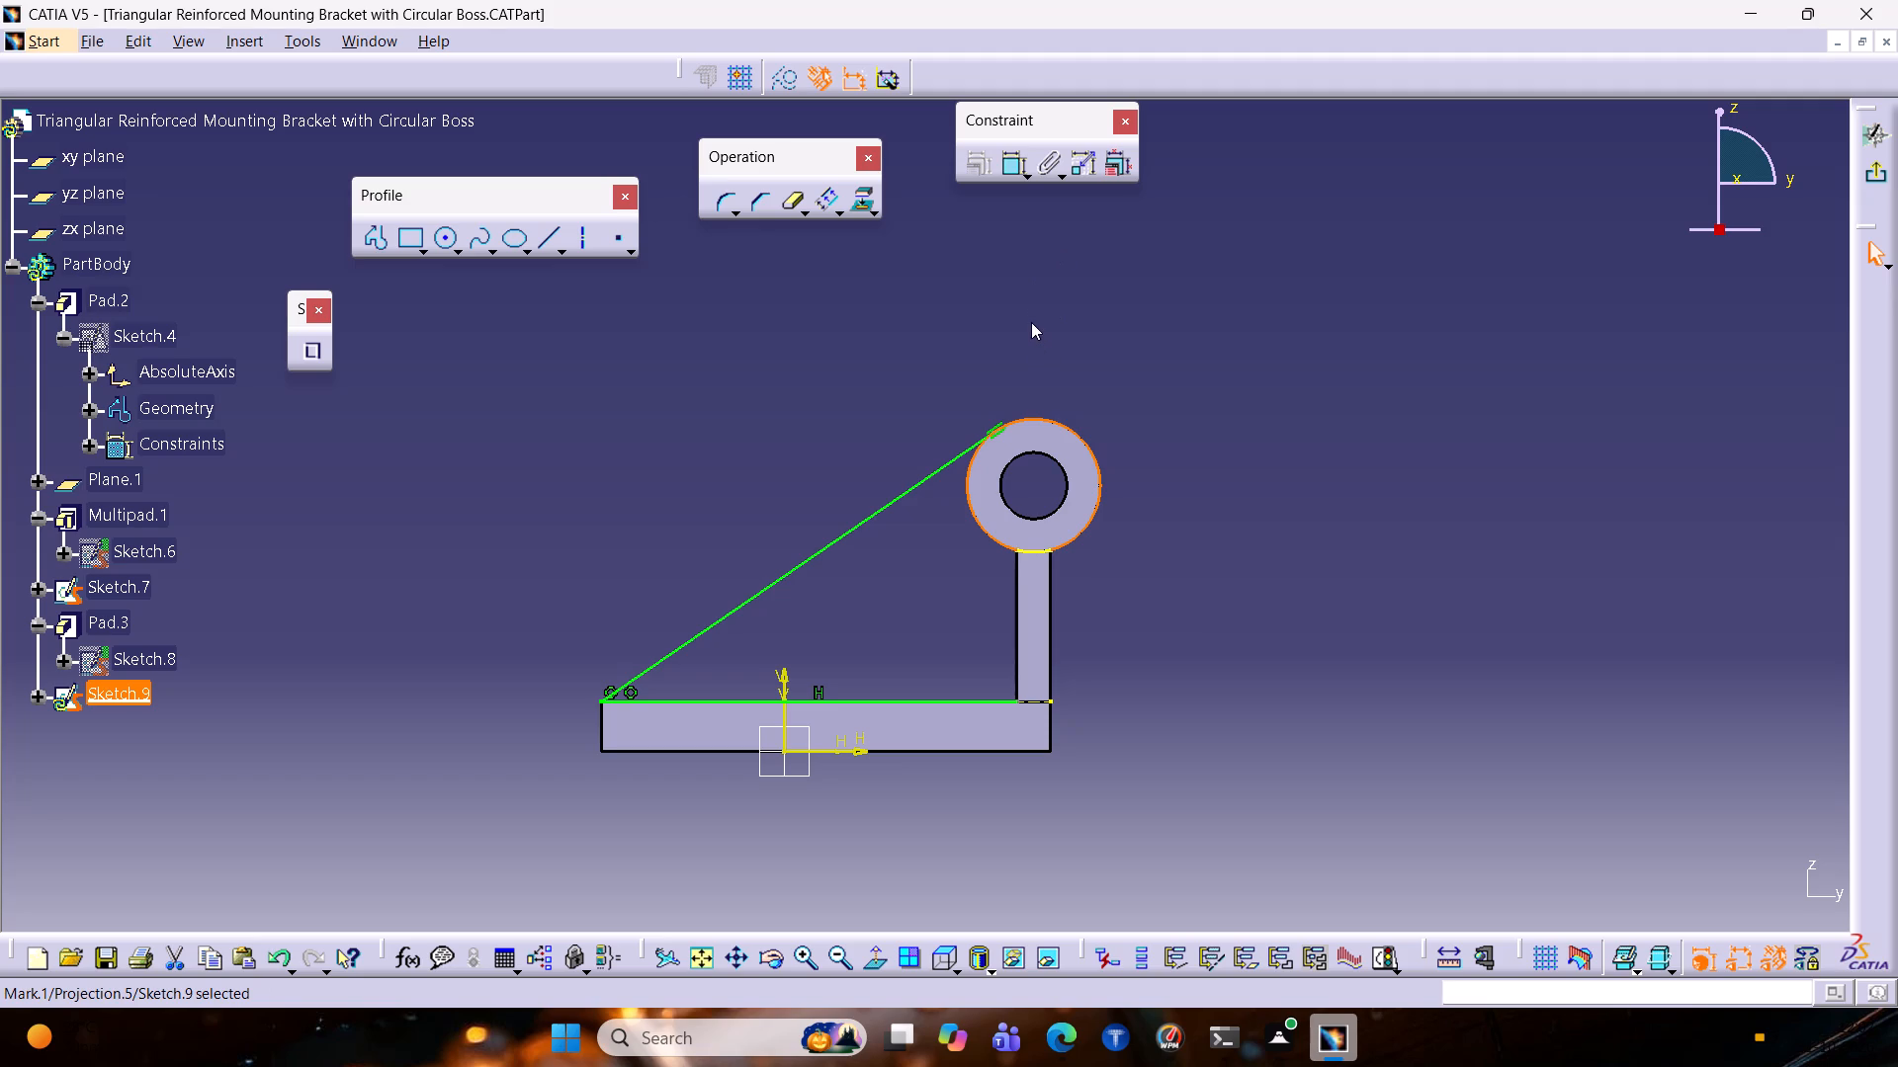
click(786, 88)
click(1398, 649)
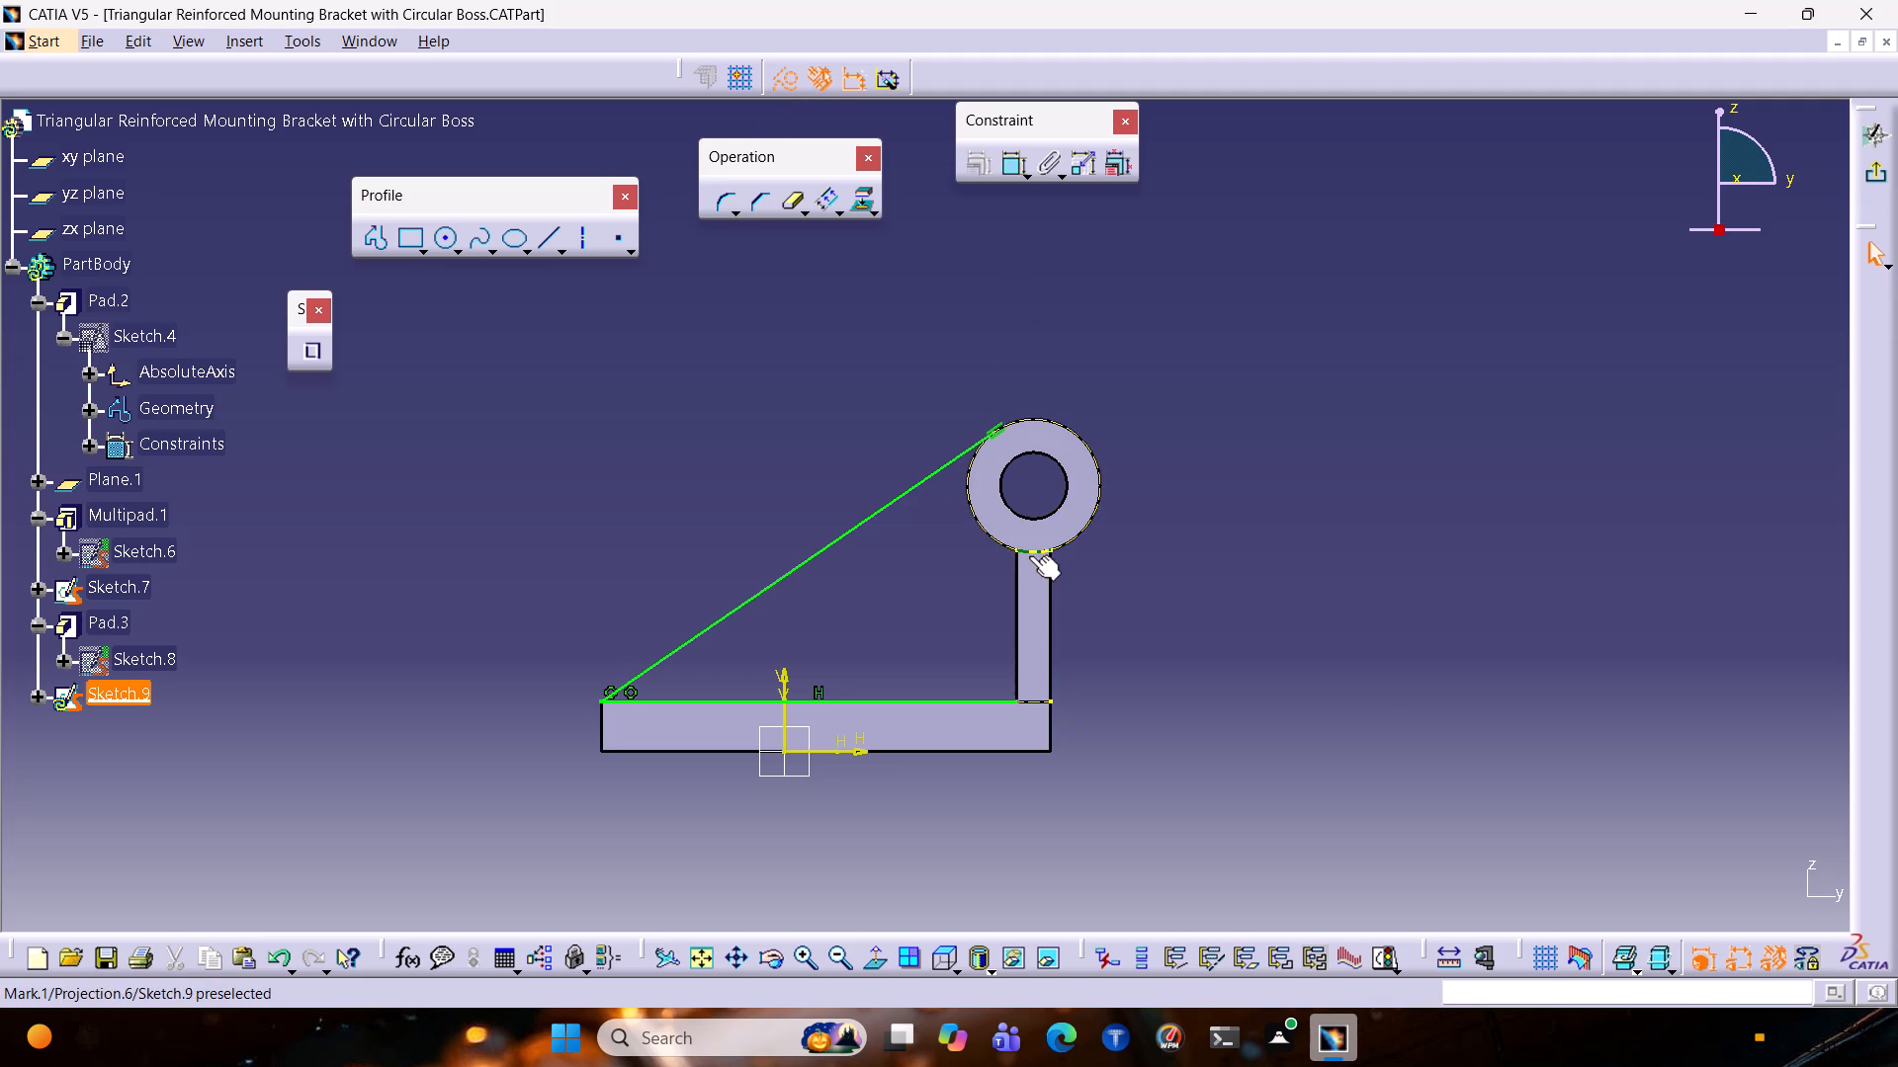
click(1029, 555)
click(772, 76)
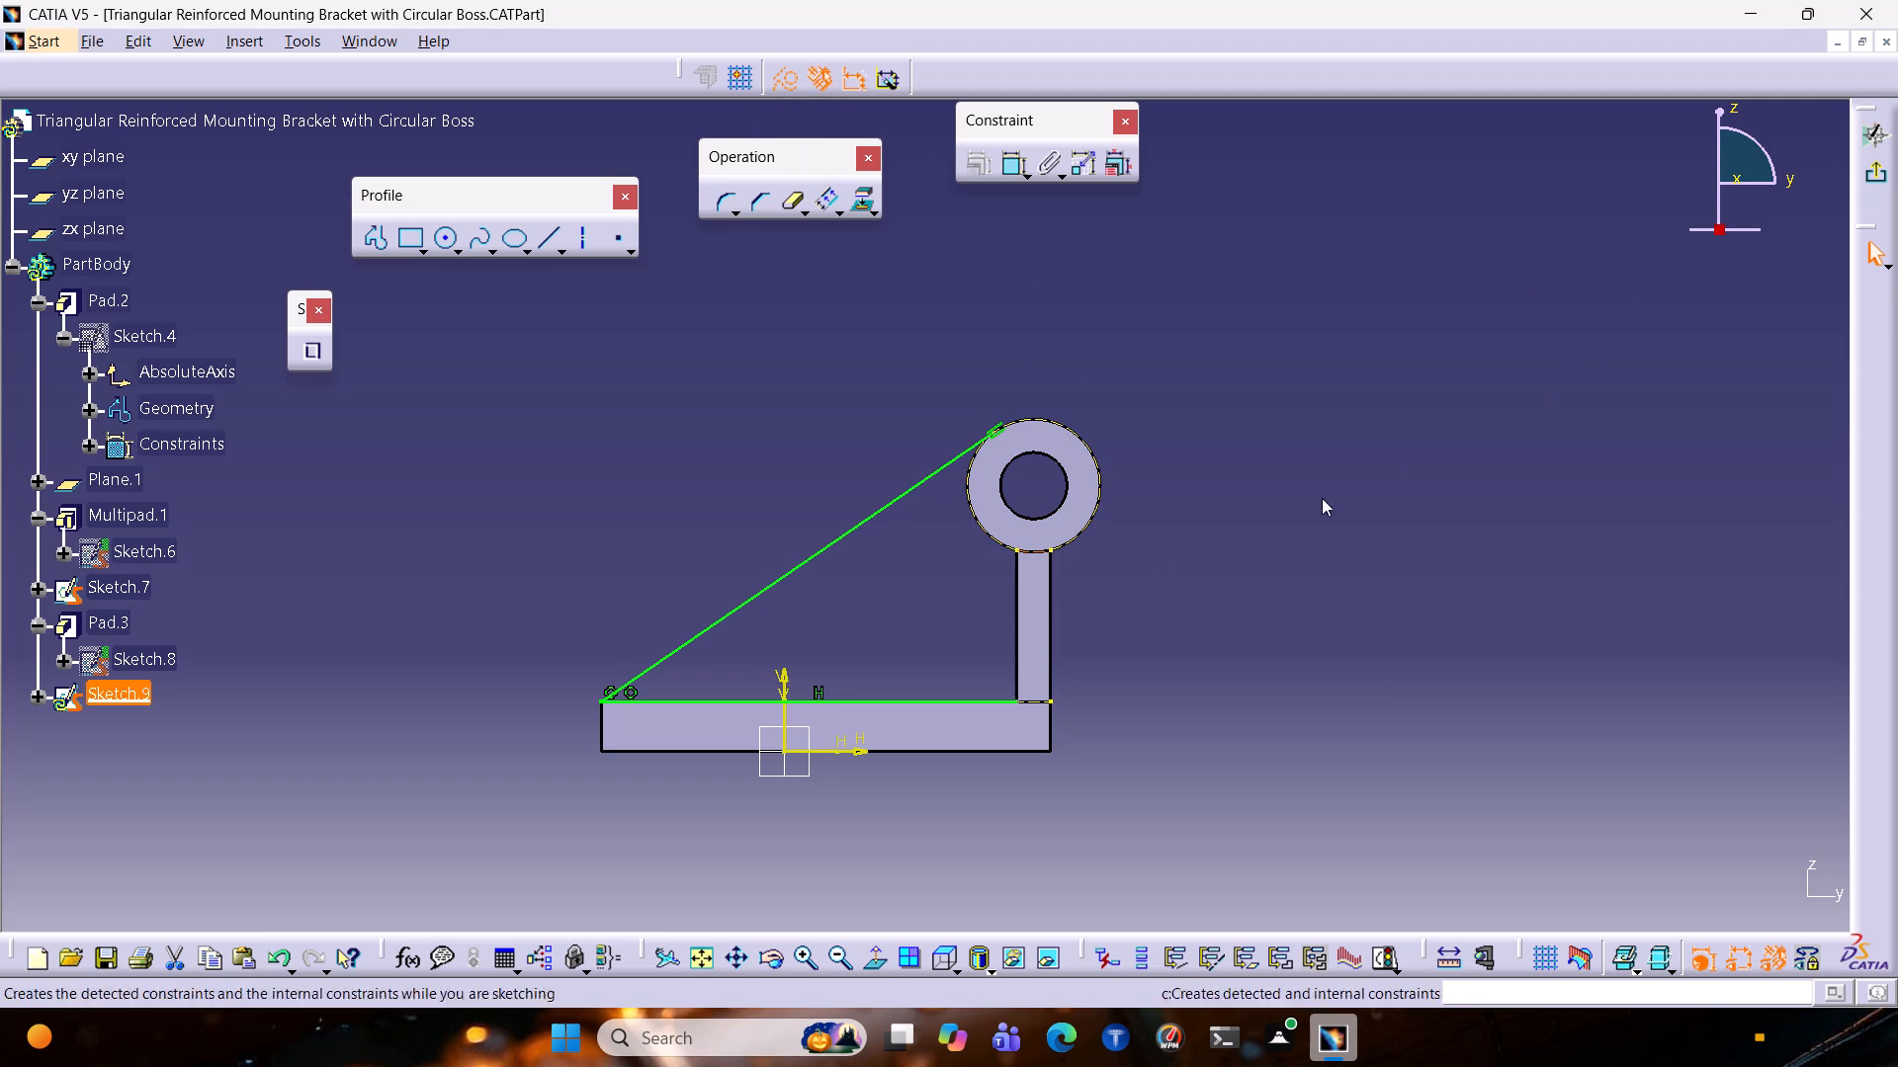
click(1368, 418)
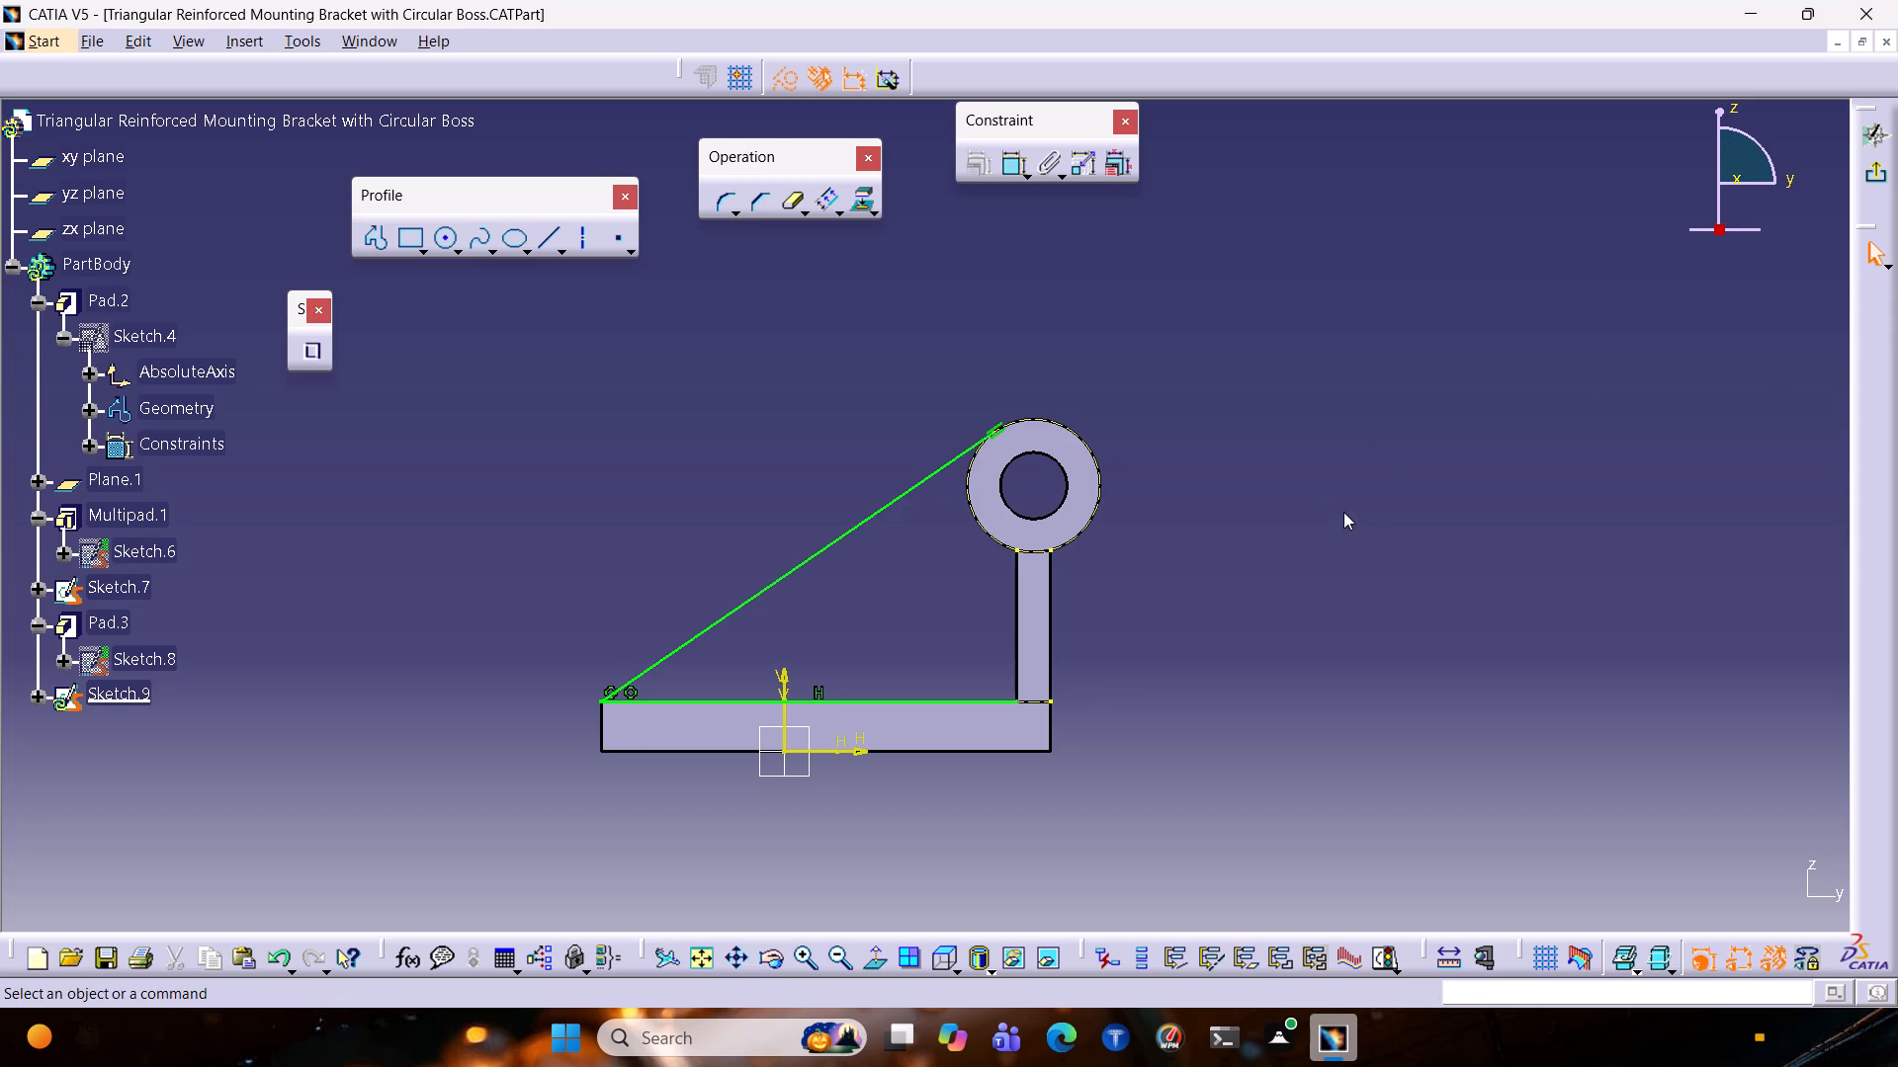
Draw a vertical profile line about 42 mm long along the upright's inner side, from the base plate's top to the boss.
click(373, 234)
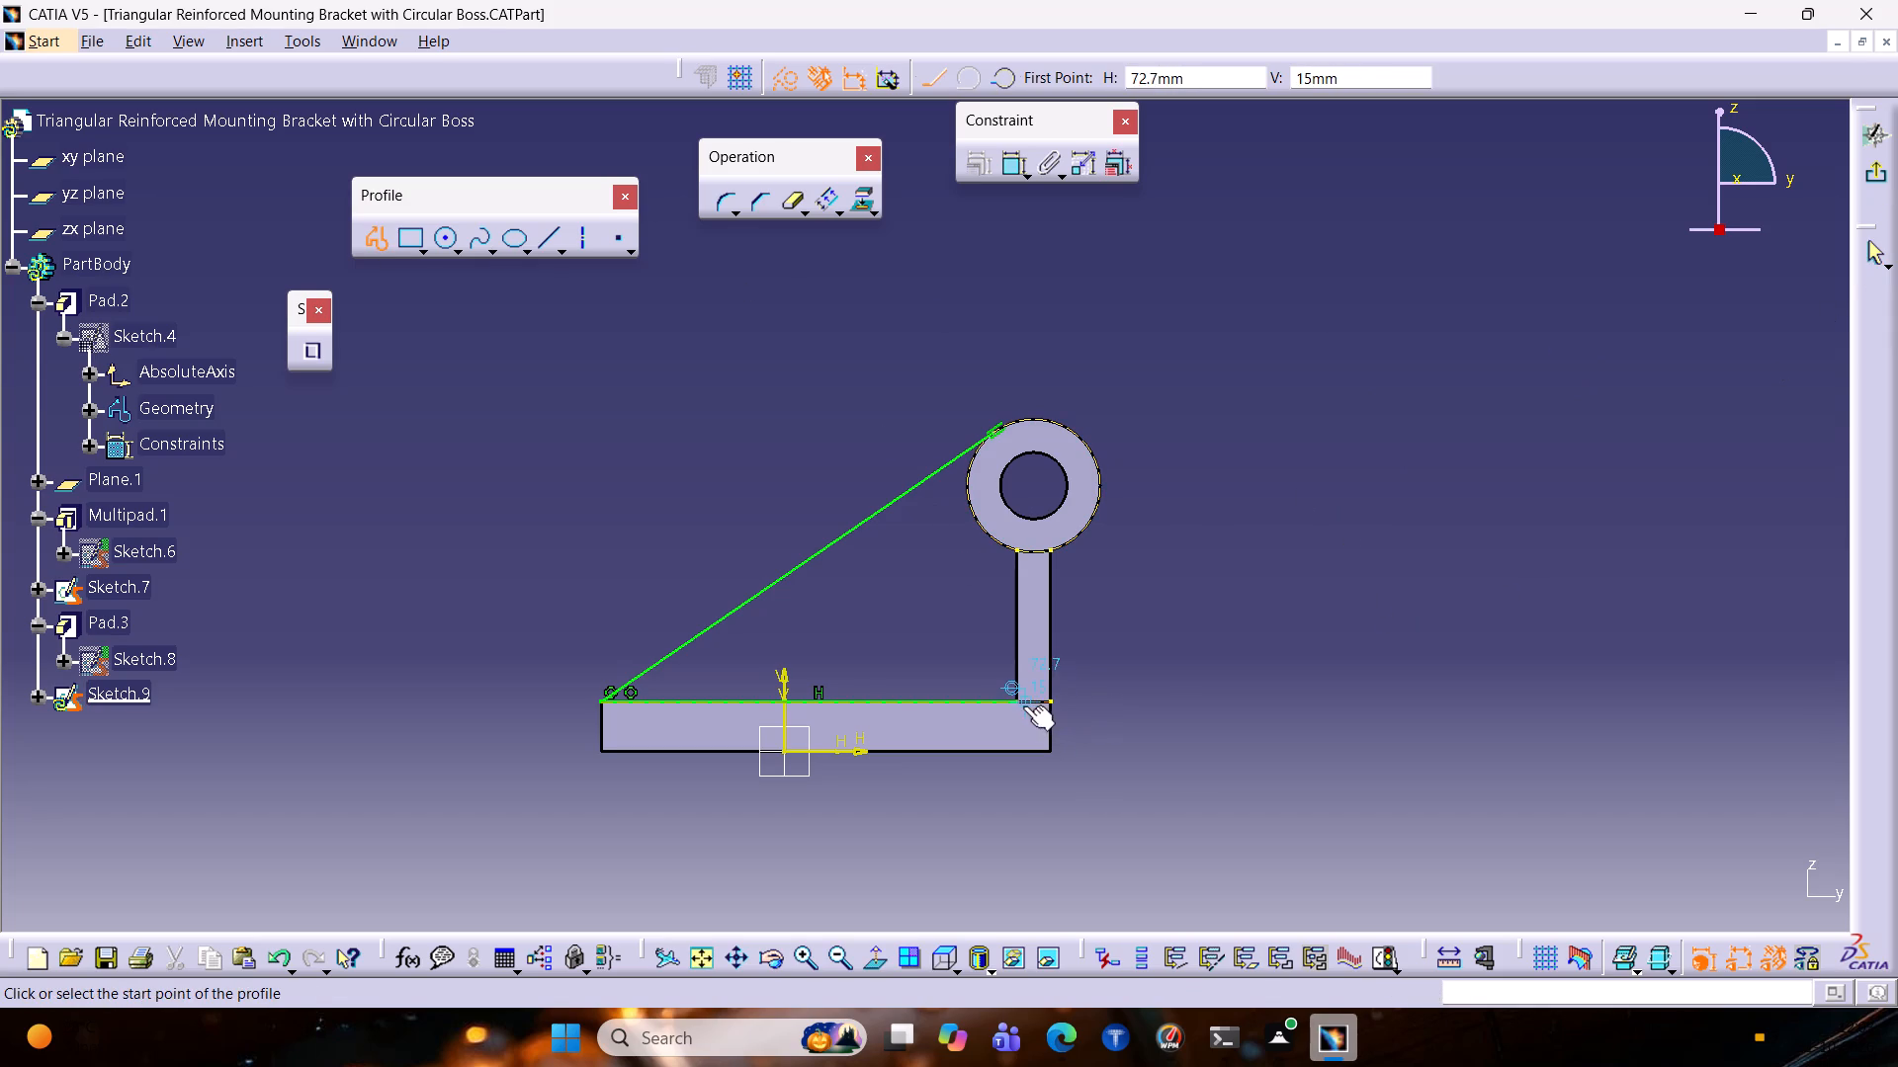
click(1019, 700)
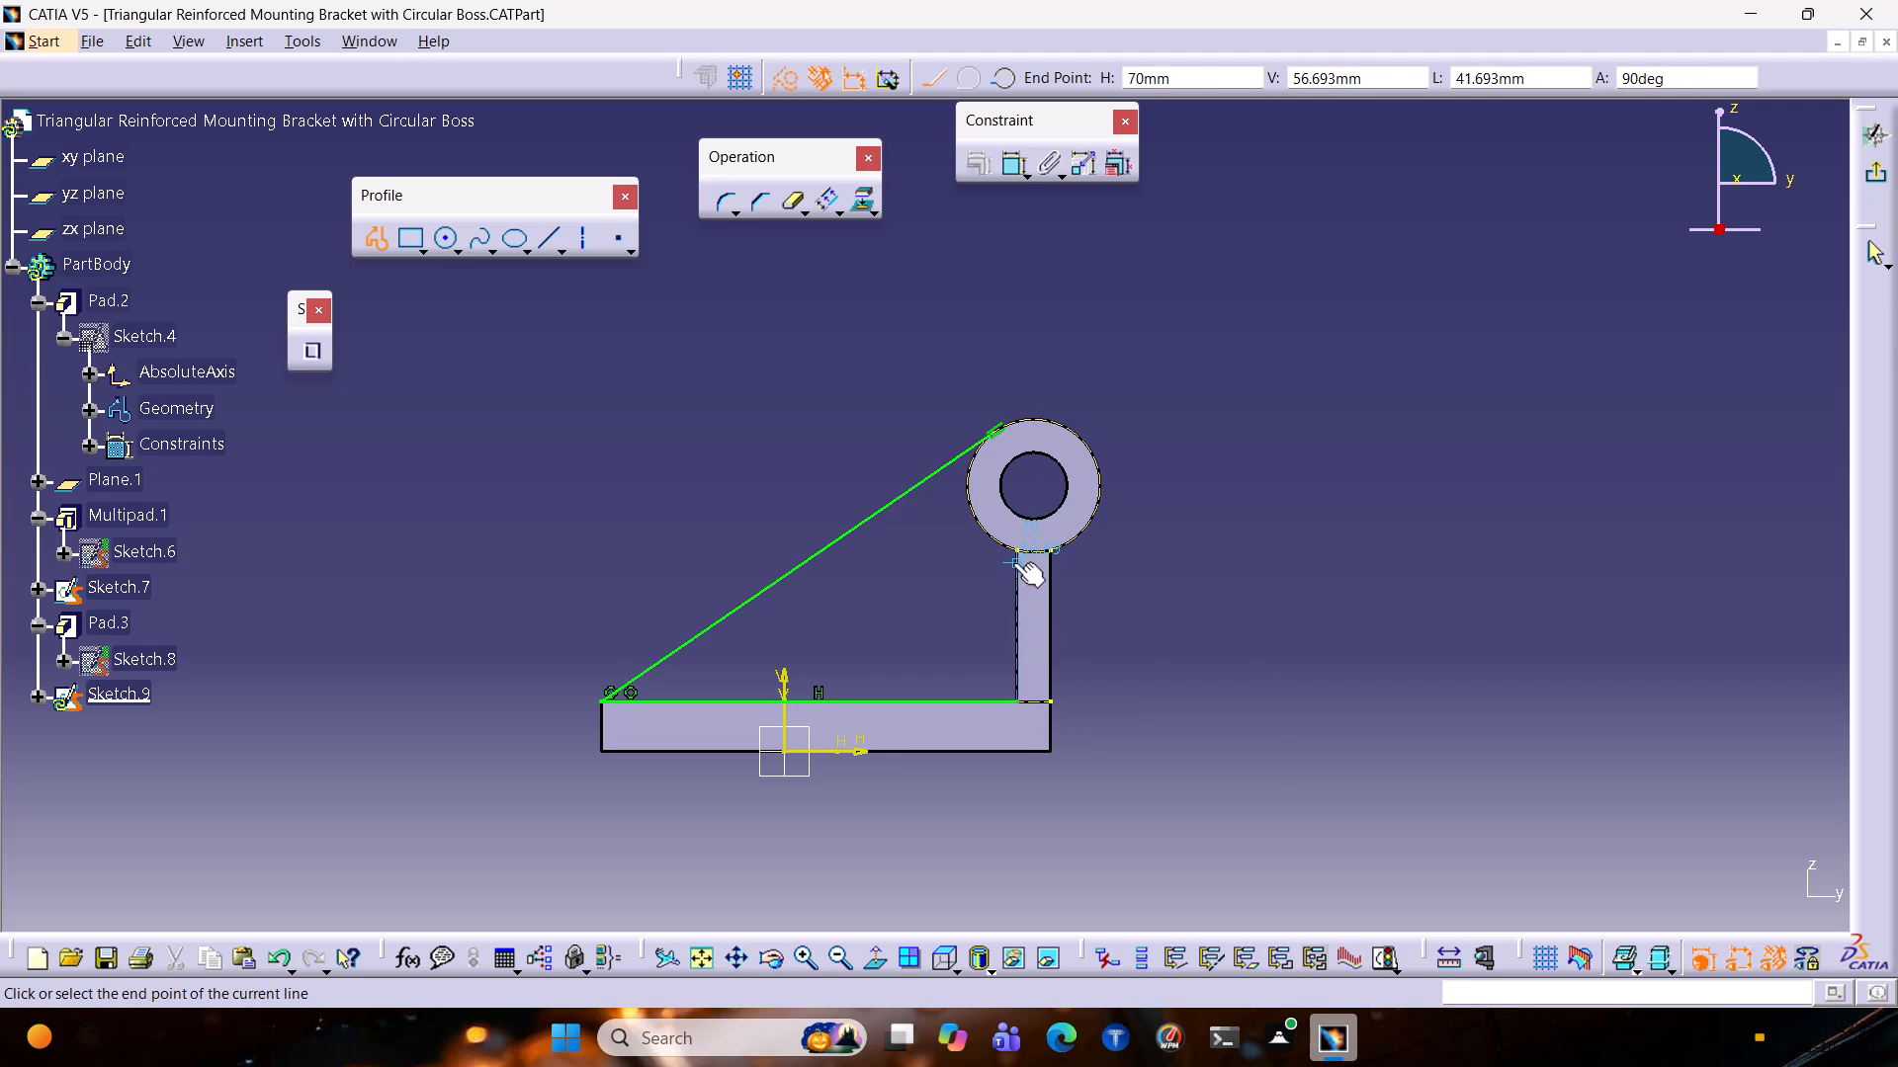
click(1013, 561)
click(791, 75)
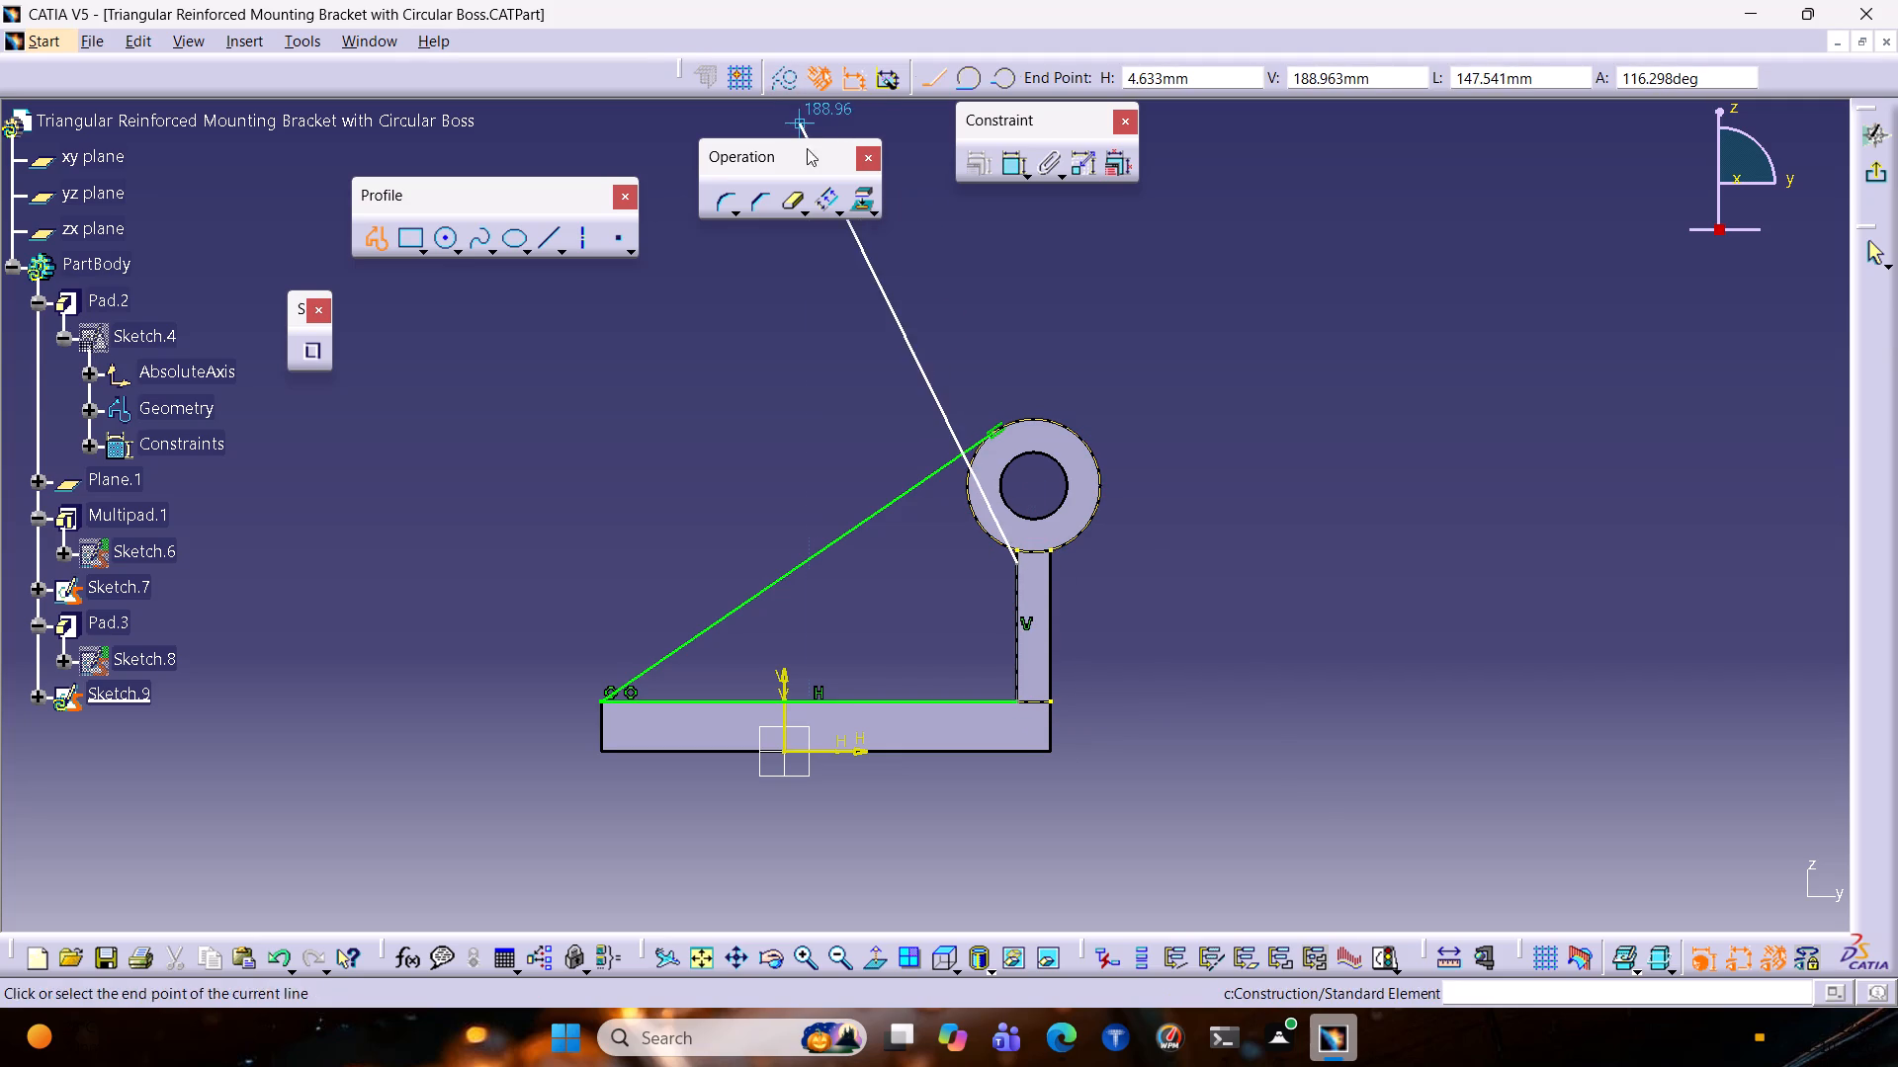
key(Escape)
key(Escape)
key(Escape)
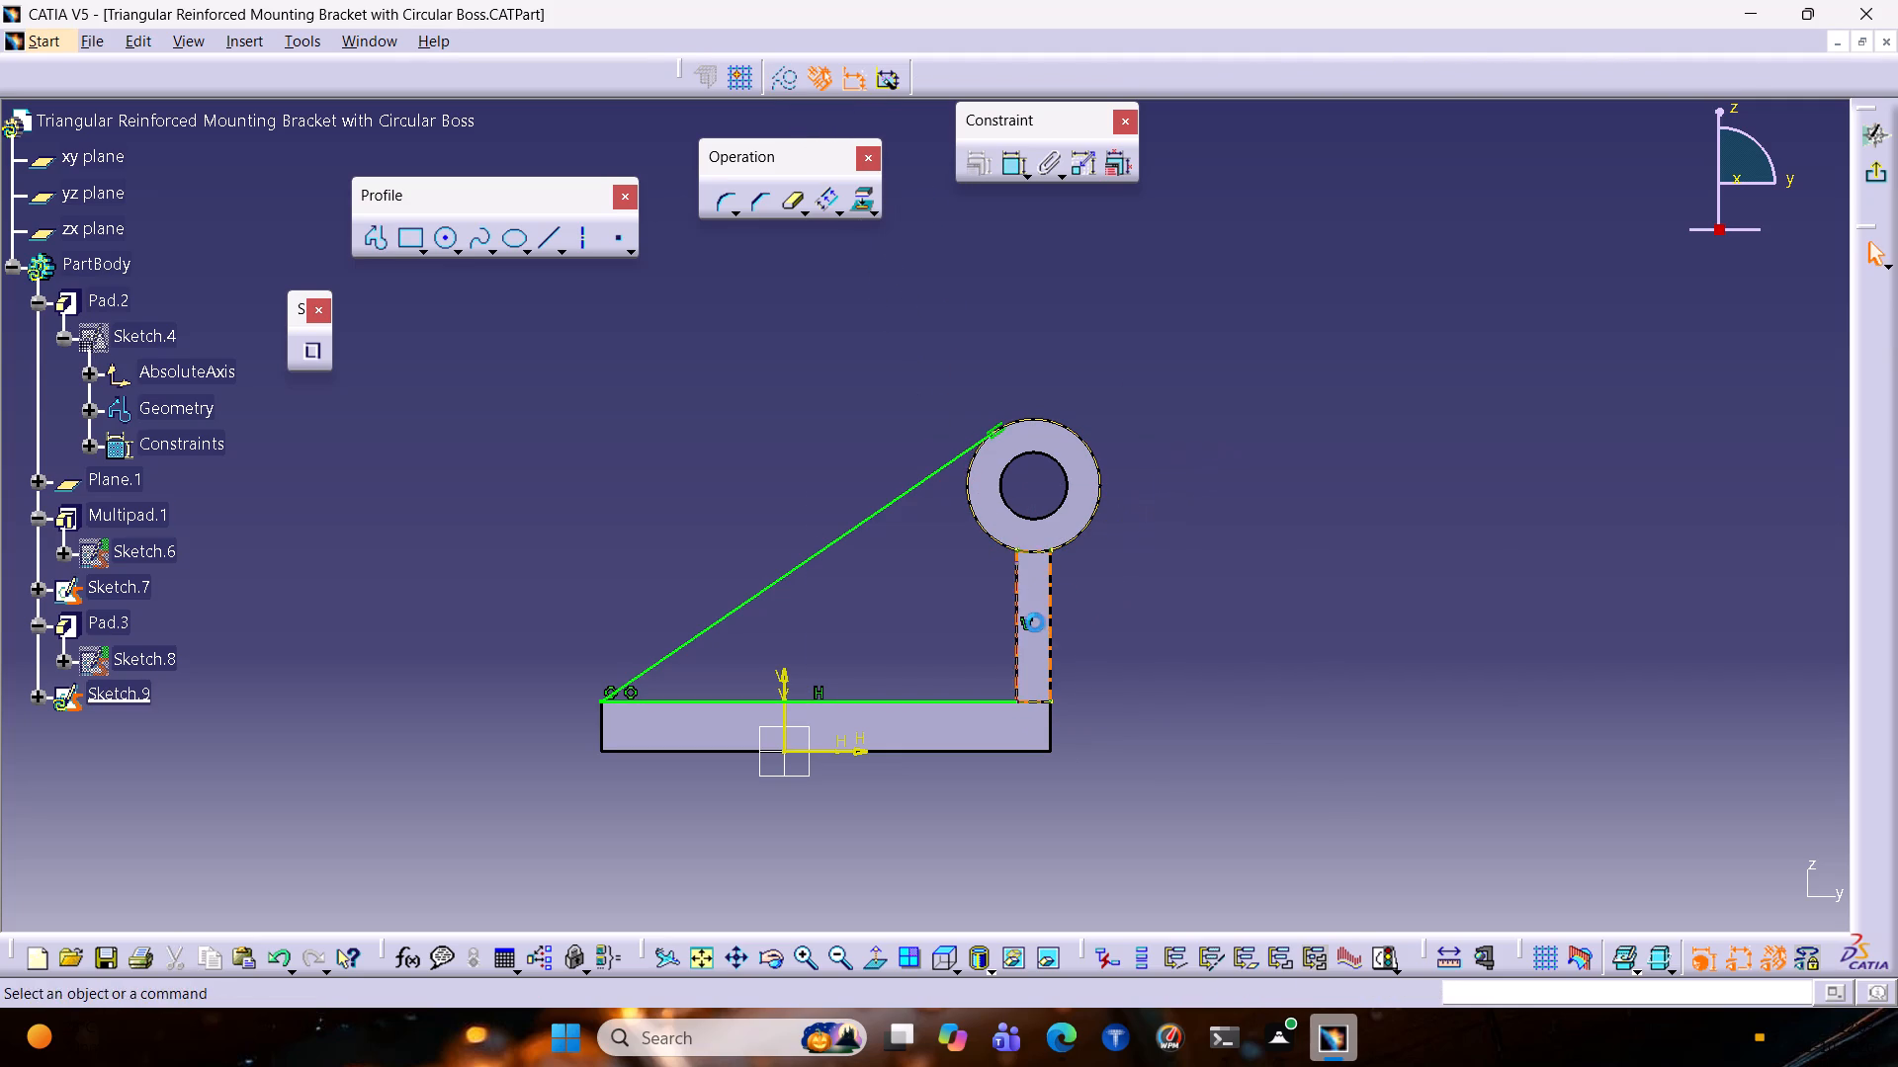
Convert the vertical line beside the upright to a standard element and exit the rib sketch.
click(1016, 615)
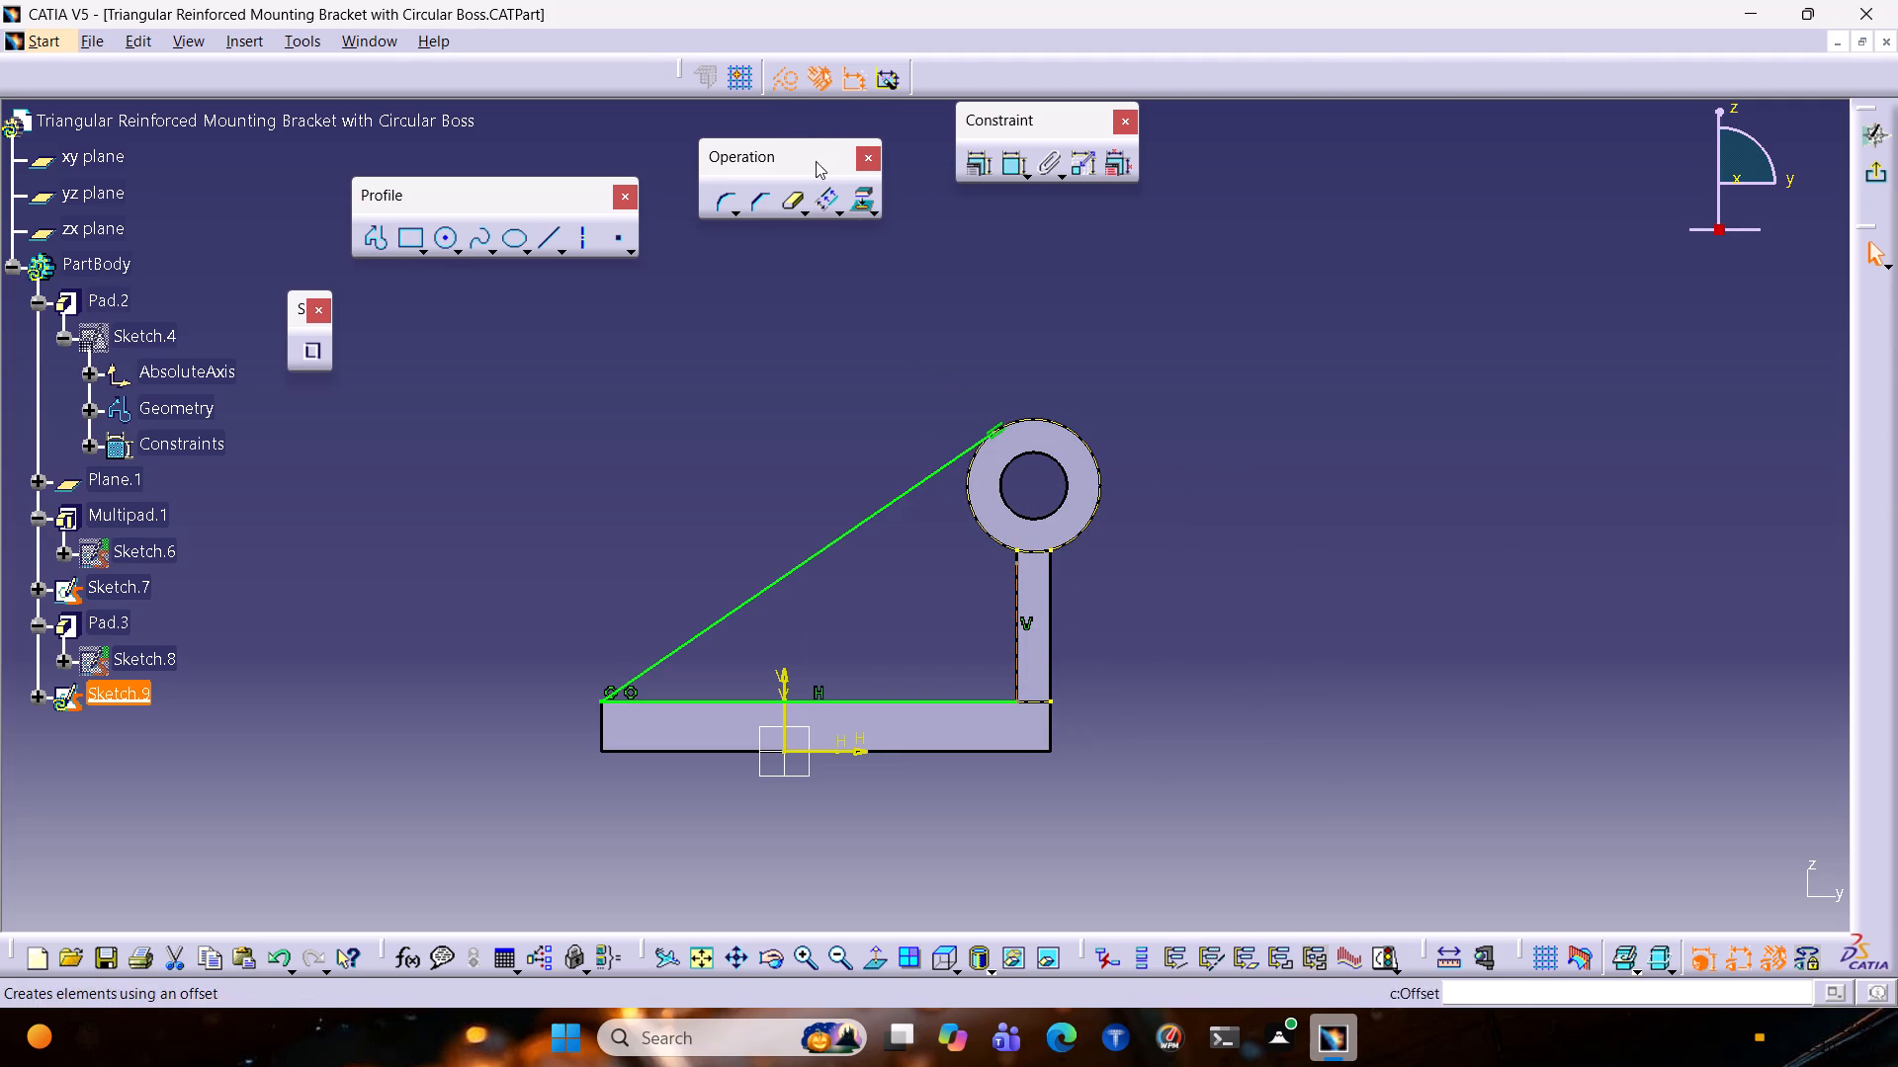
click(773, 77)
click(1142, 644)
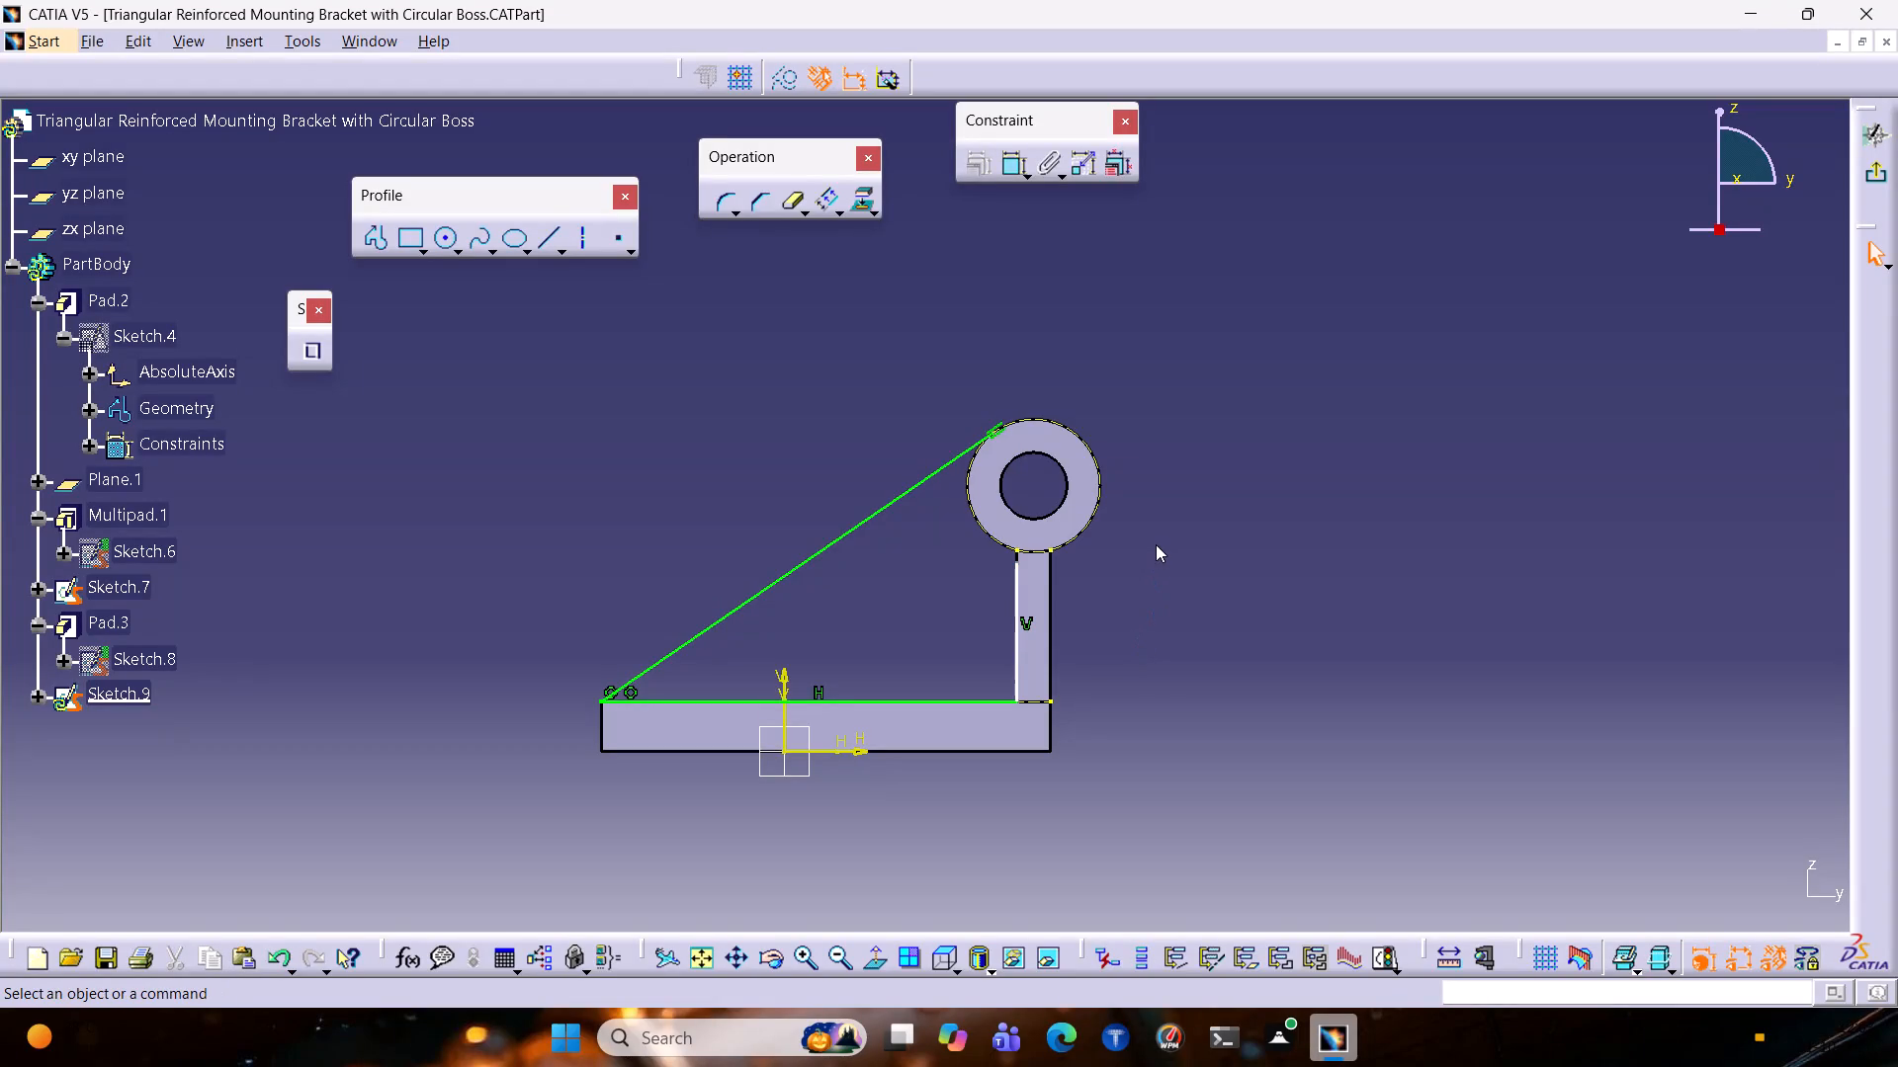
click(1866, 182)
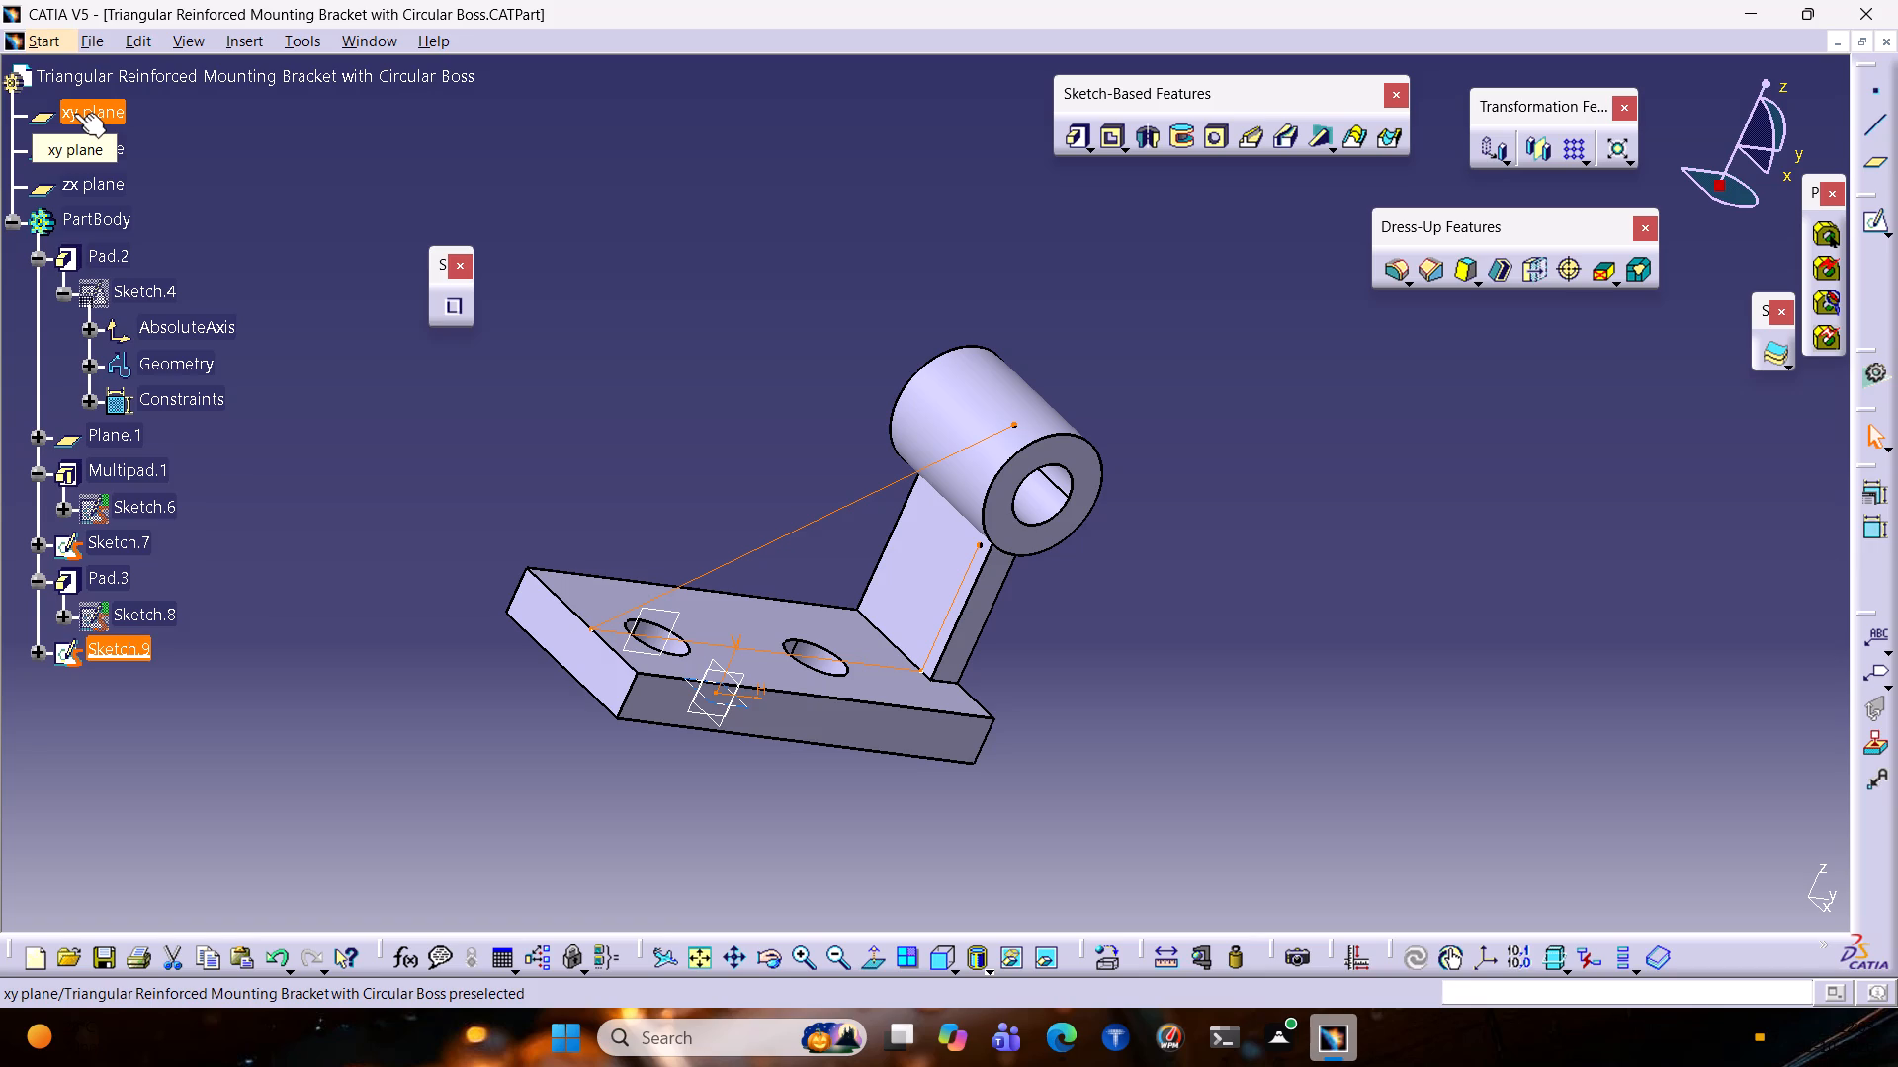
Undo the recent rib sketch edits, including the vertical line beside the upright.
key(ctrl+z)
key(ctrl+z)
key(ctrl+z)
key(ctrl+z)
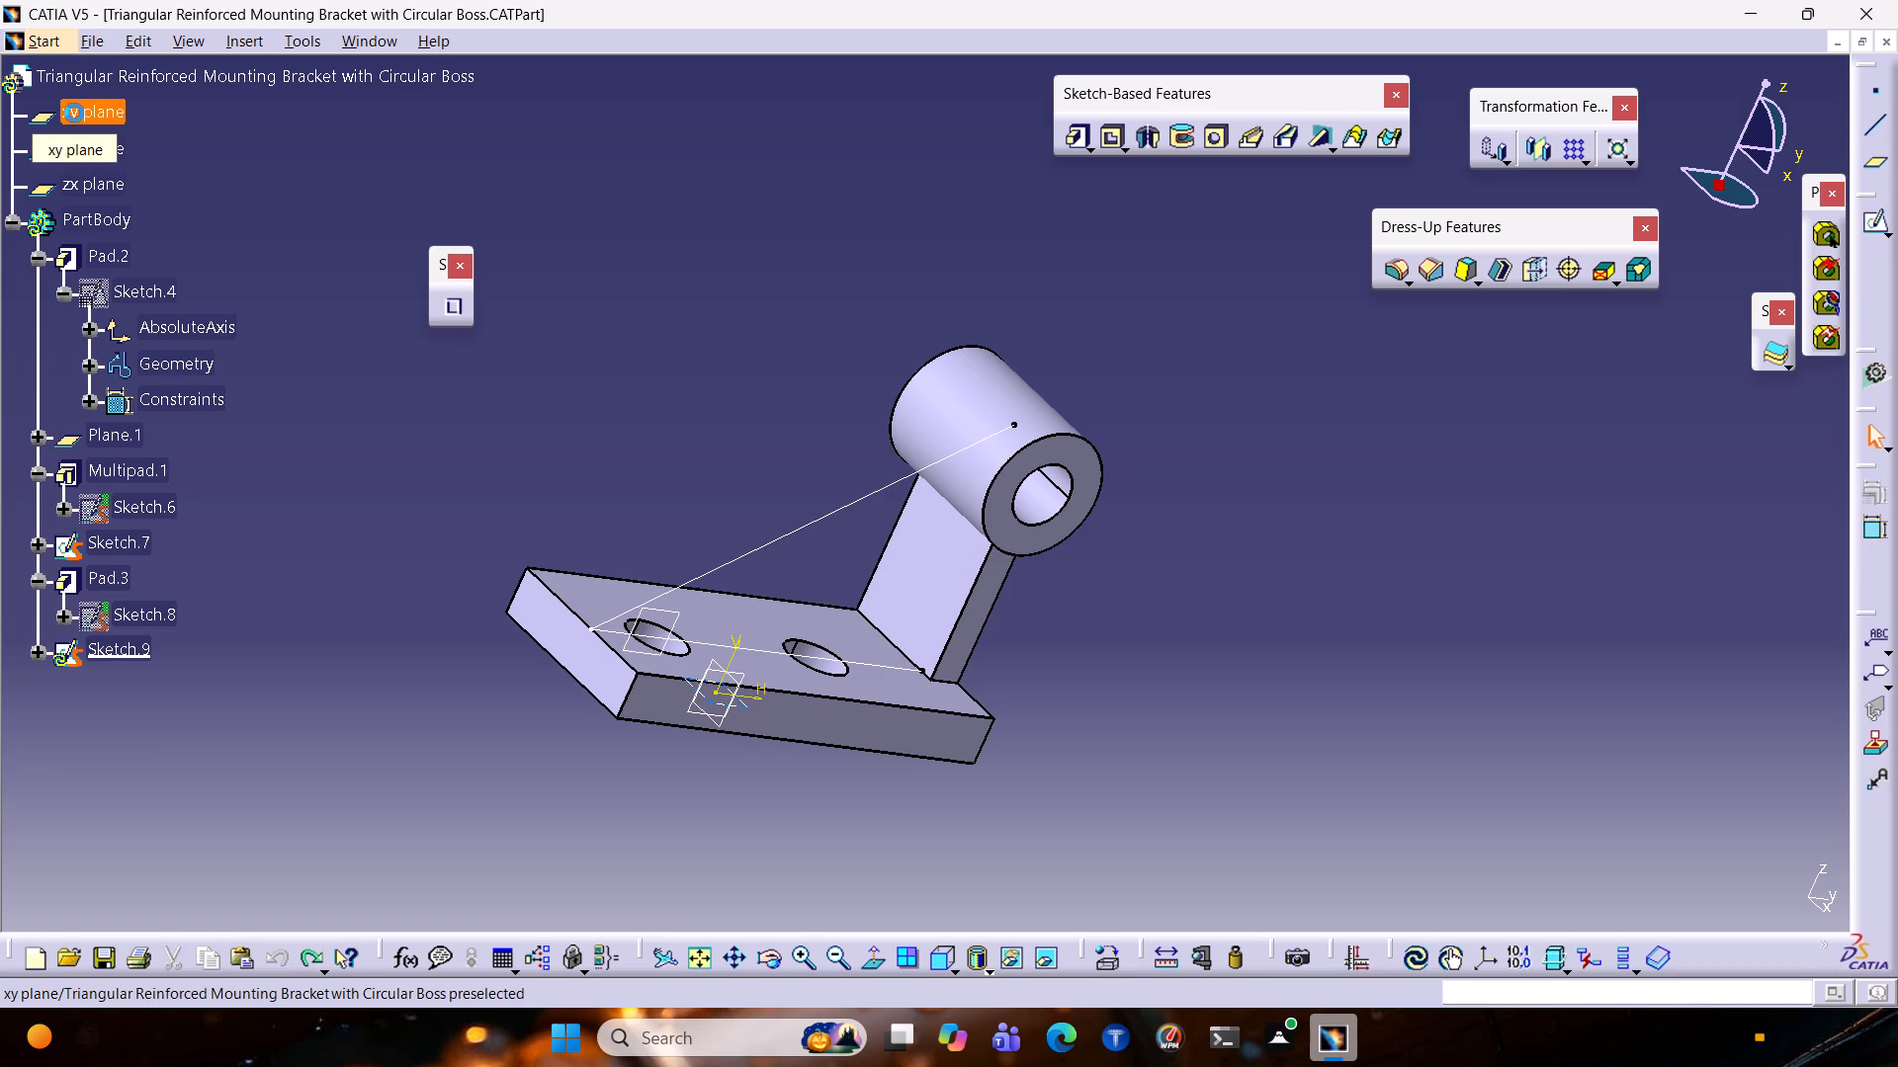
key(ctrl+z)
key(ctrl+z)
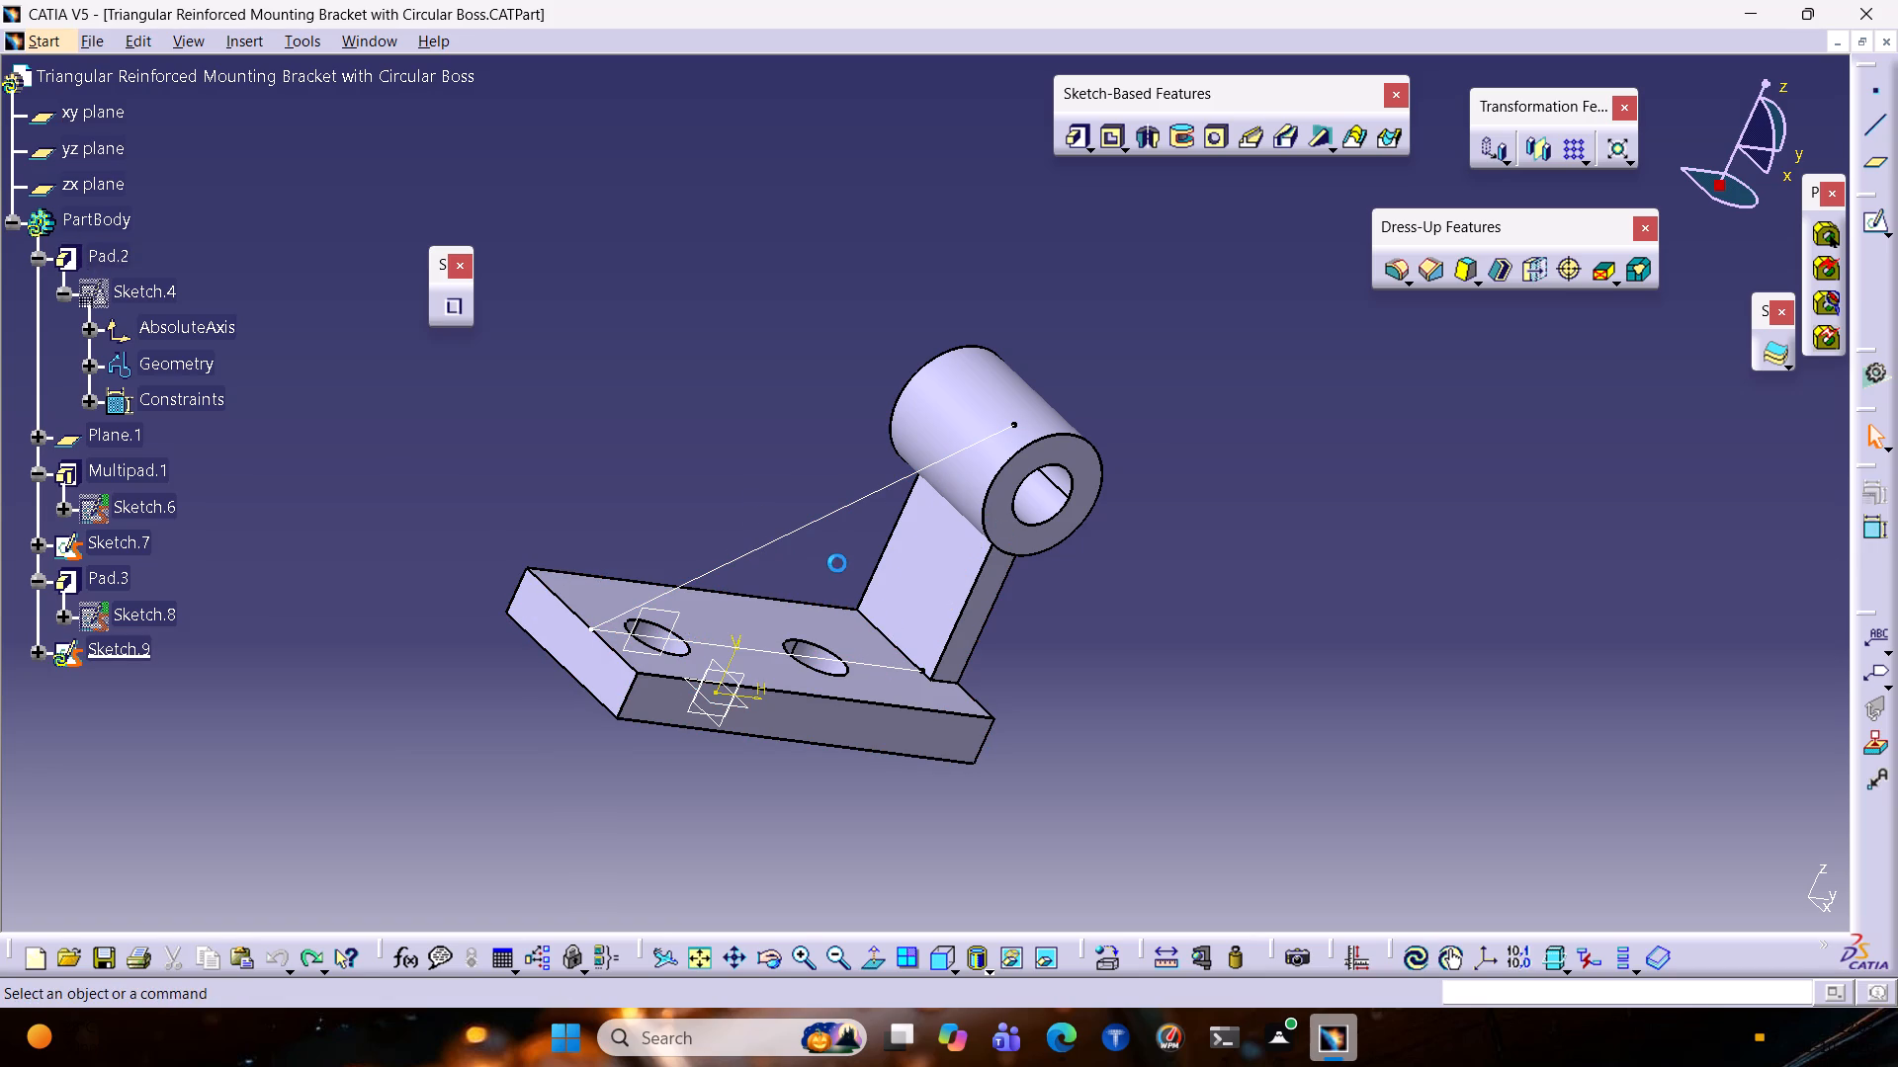
Reopen the rib sketch and delete the sloping line between the base plate and the boss.
double_click(828, 518)
key(Delete)
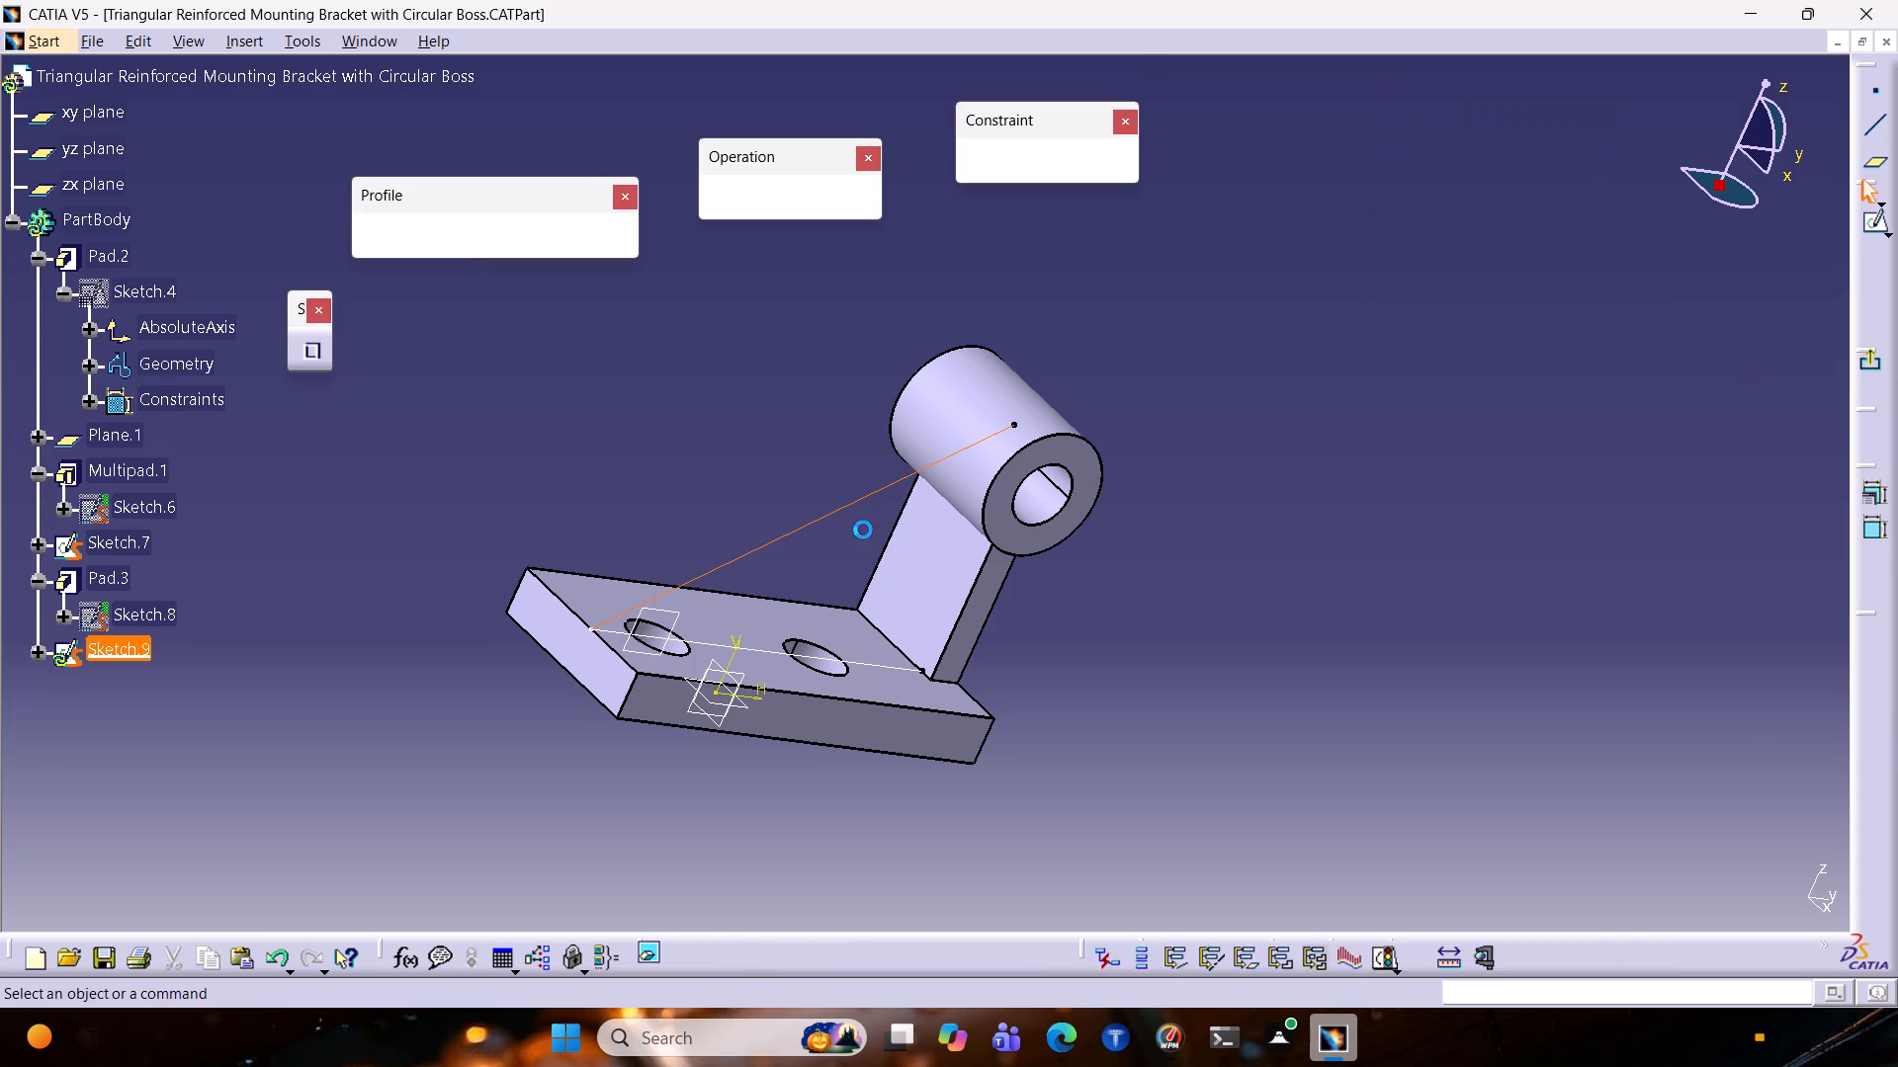
click(841, 538)
key(Delete)
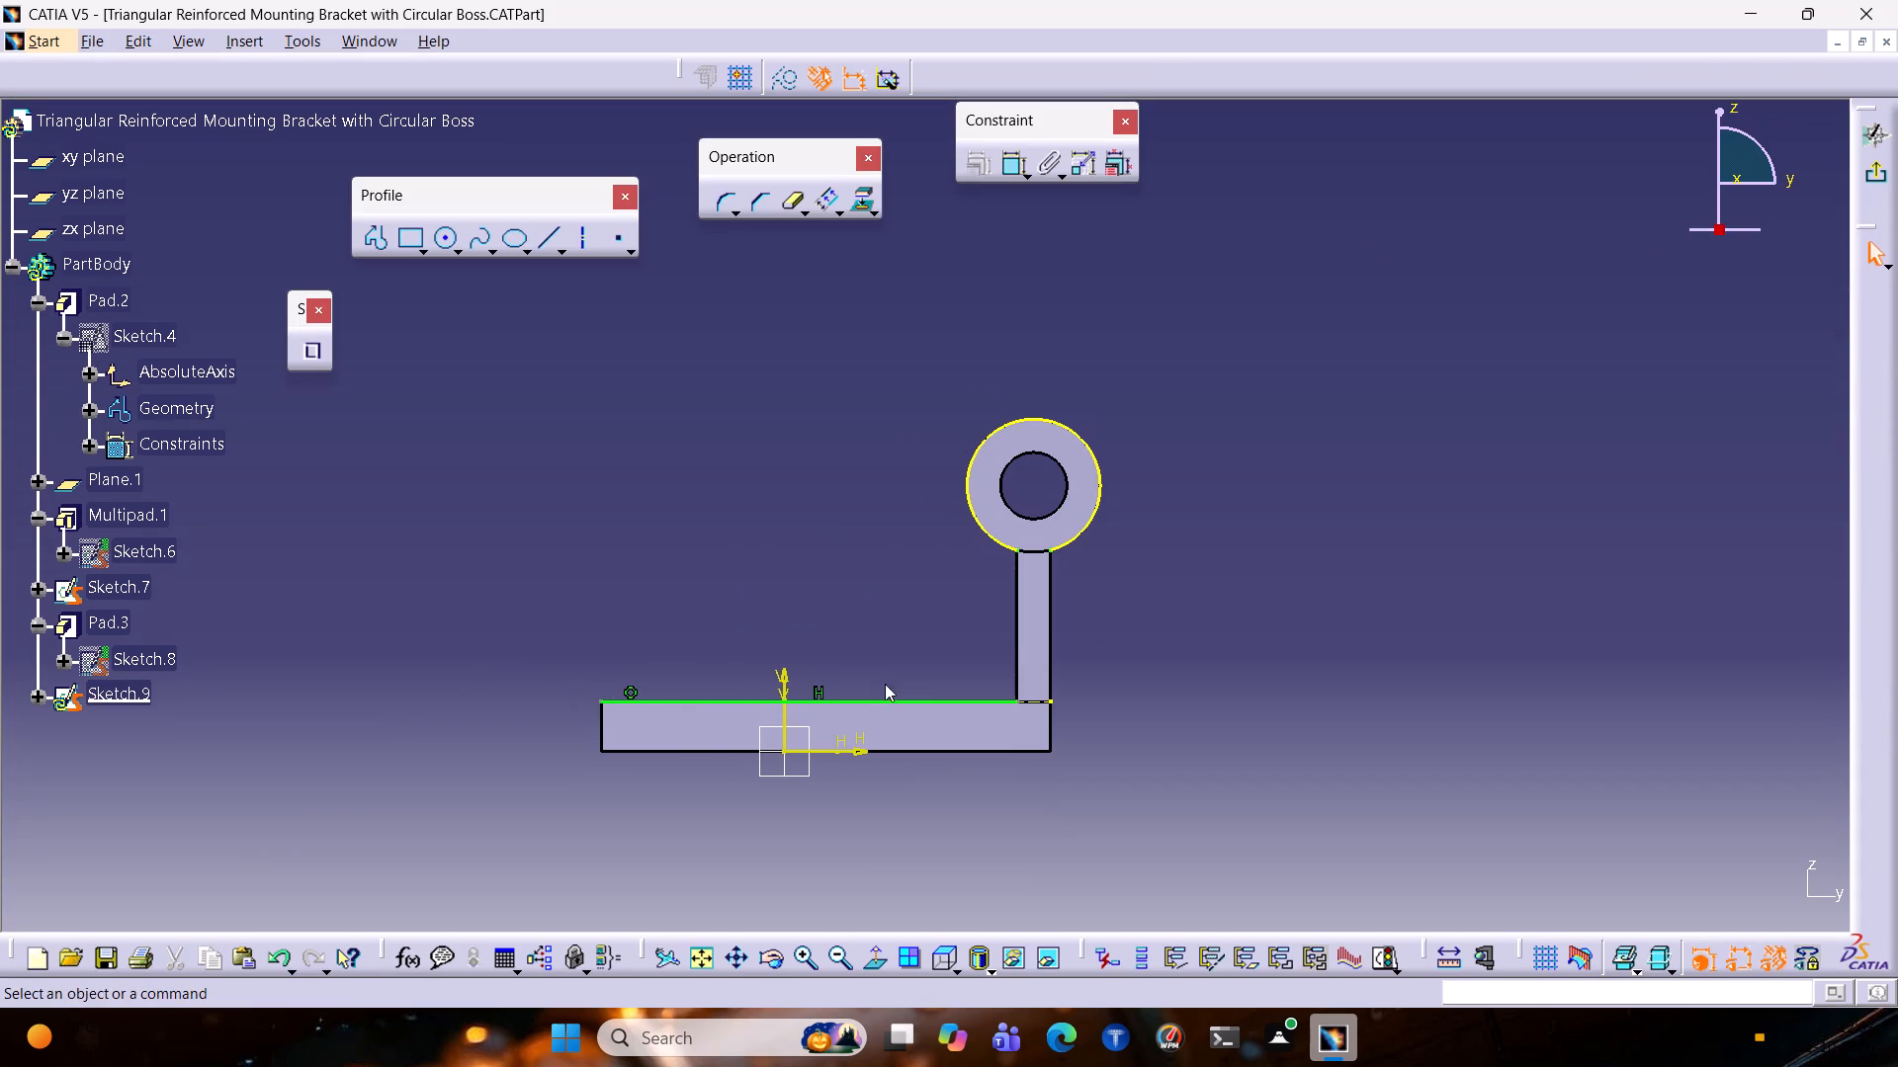
Delete the horizontal line along the base plate's top and the projected base edge beneath it.
click(887, 698)
key(Delete)
key(Delete)
click(1040, 702)
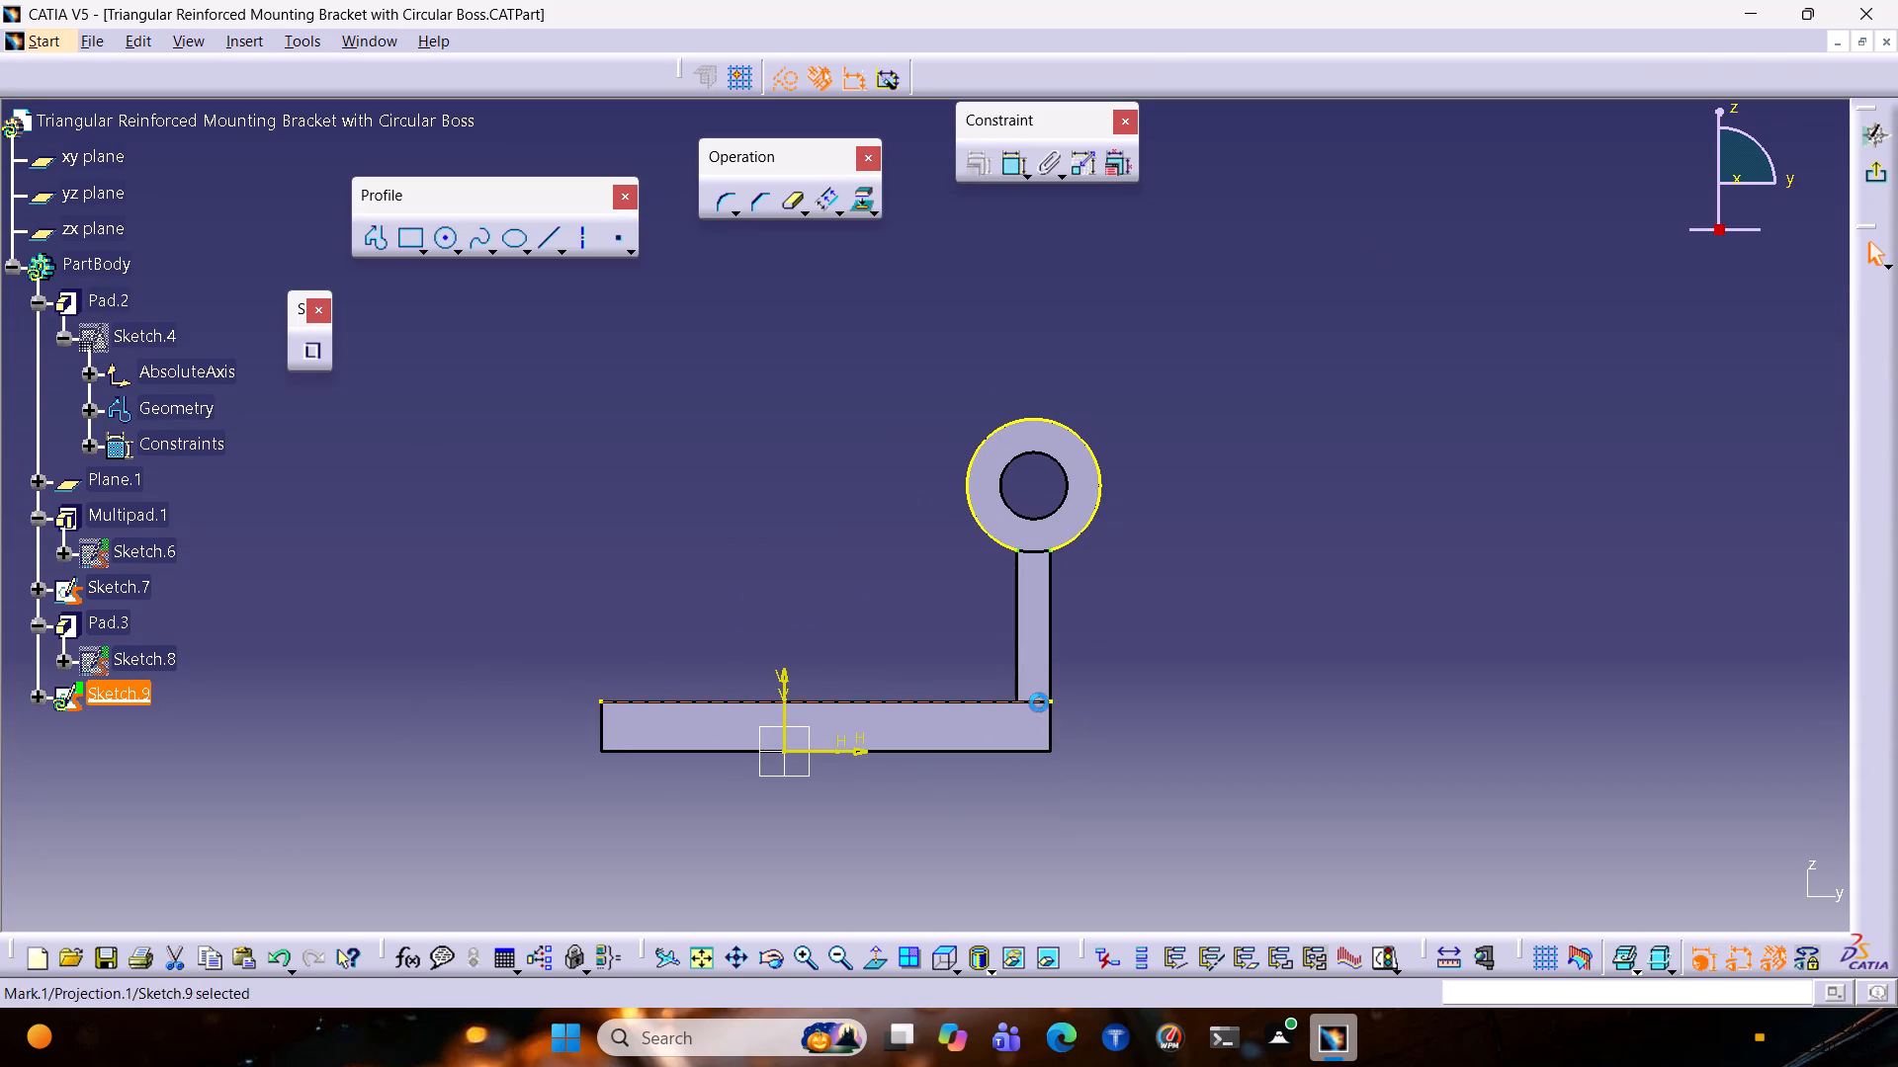
key(Delete)
Select the projected boss circle in the rib sketch.
click(1097, 500)
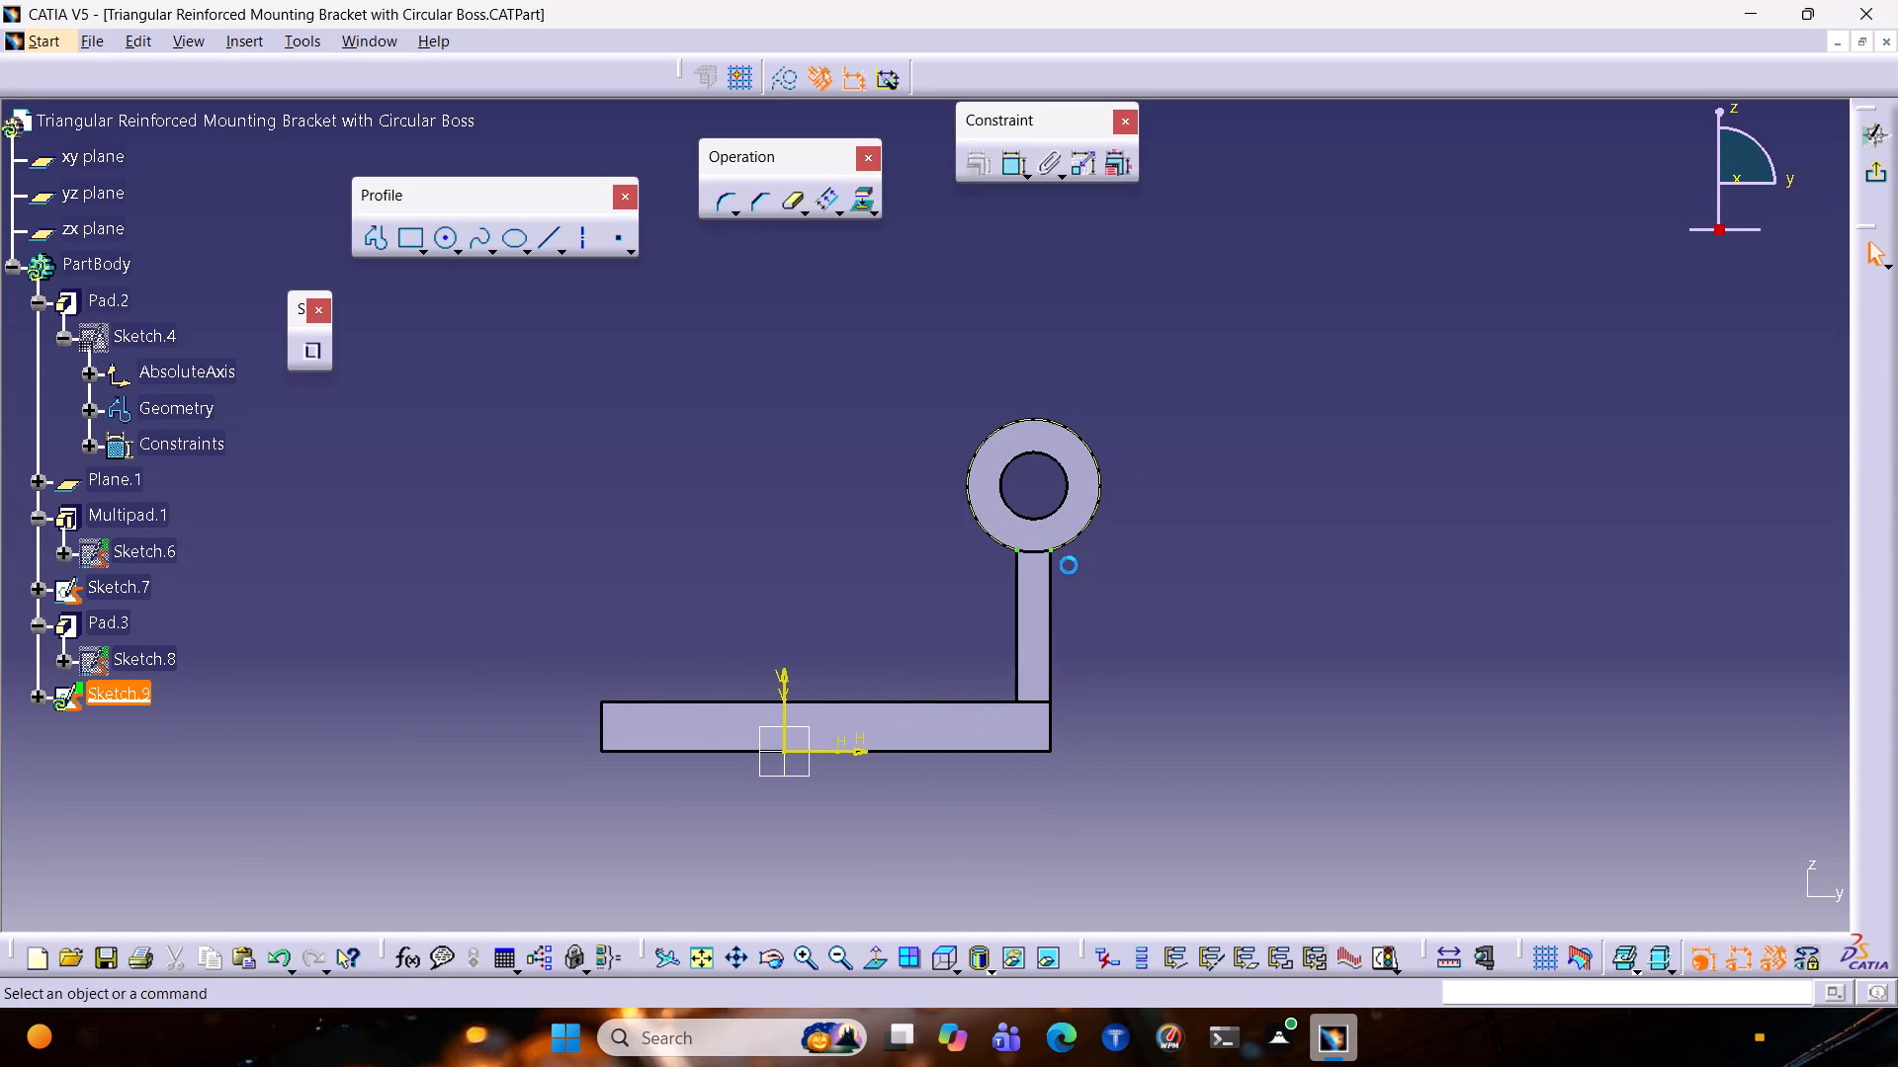
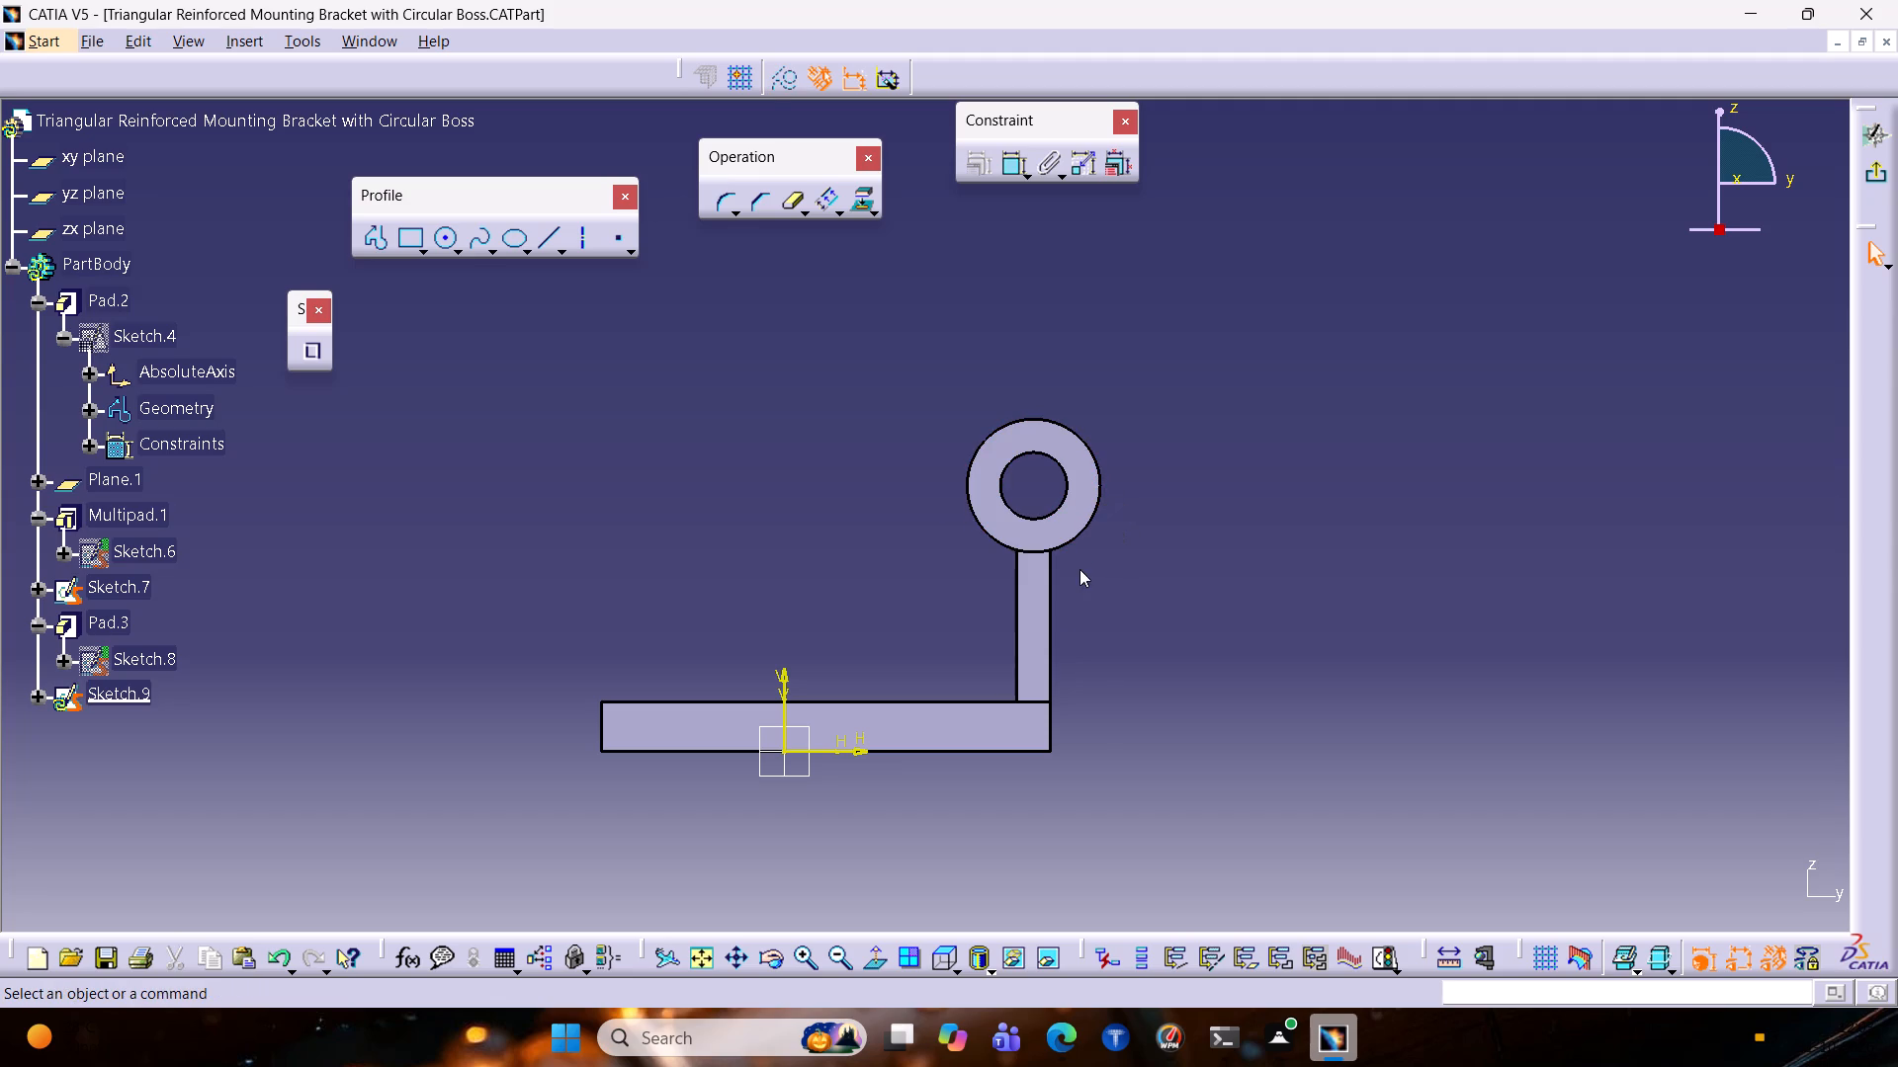
Leave the emptied rib sketch and start a new sketch on Plane.1.
middle_drag(738, 503, 1046, 758)
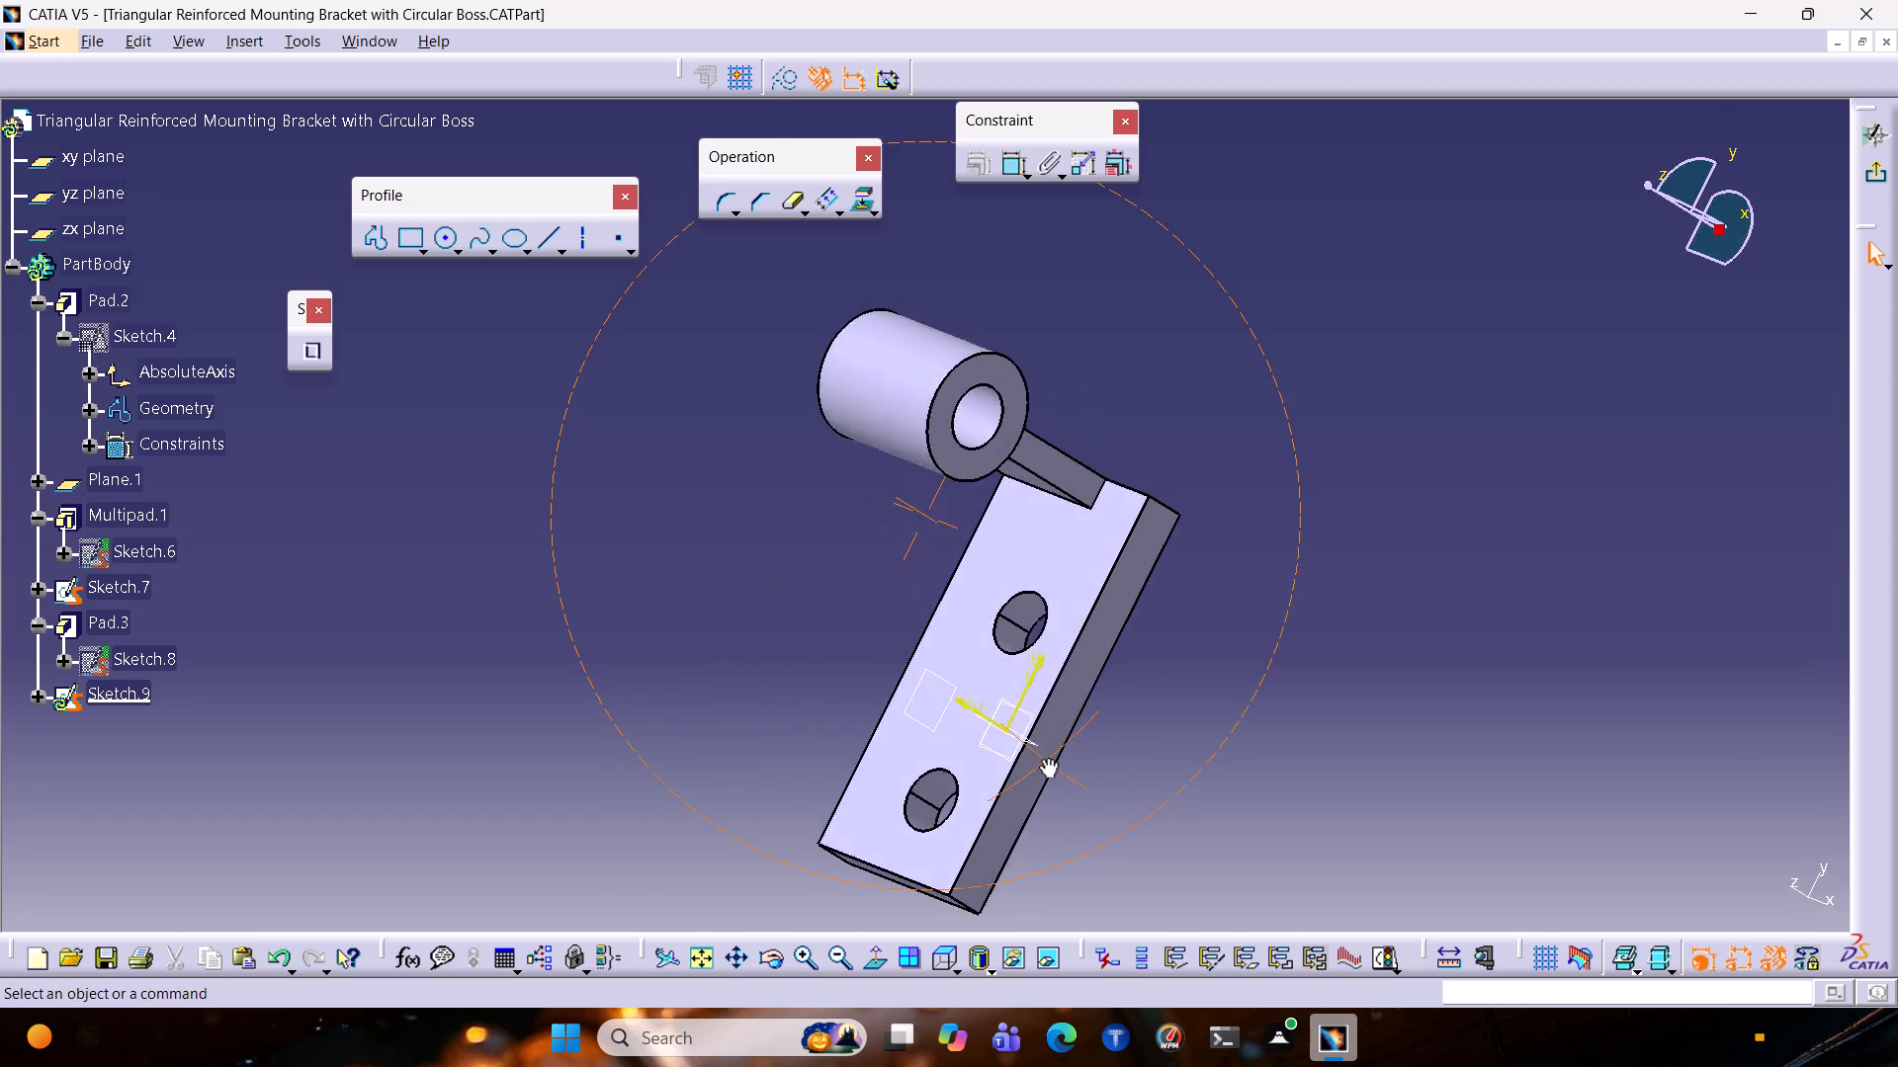
middle_drag(1046, 758, 1238, 716)
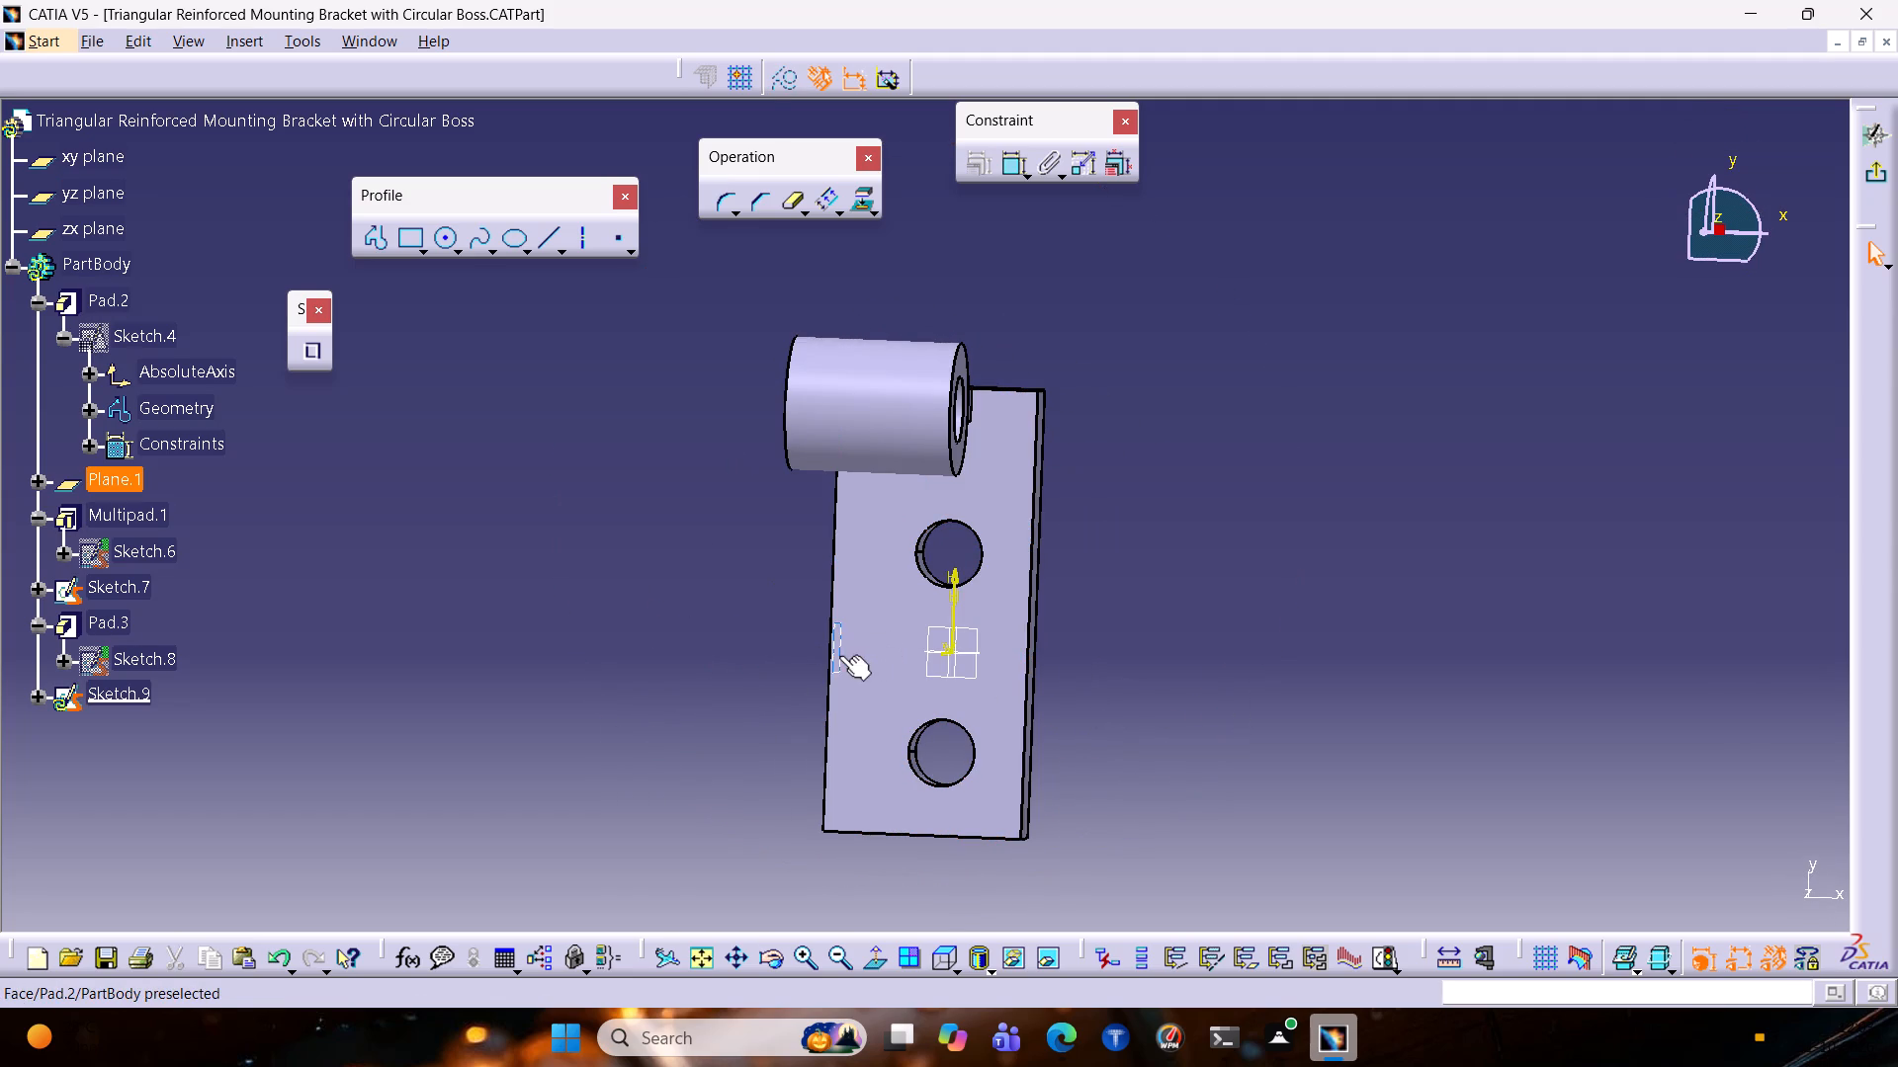
click(839, 655)
click(1877, 184)
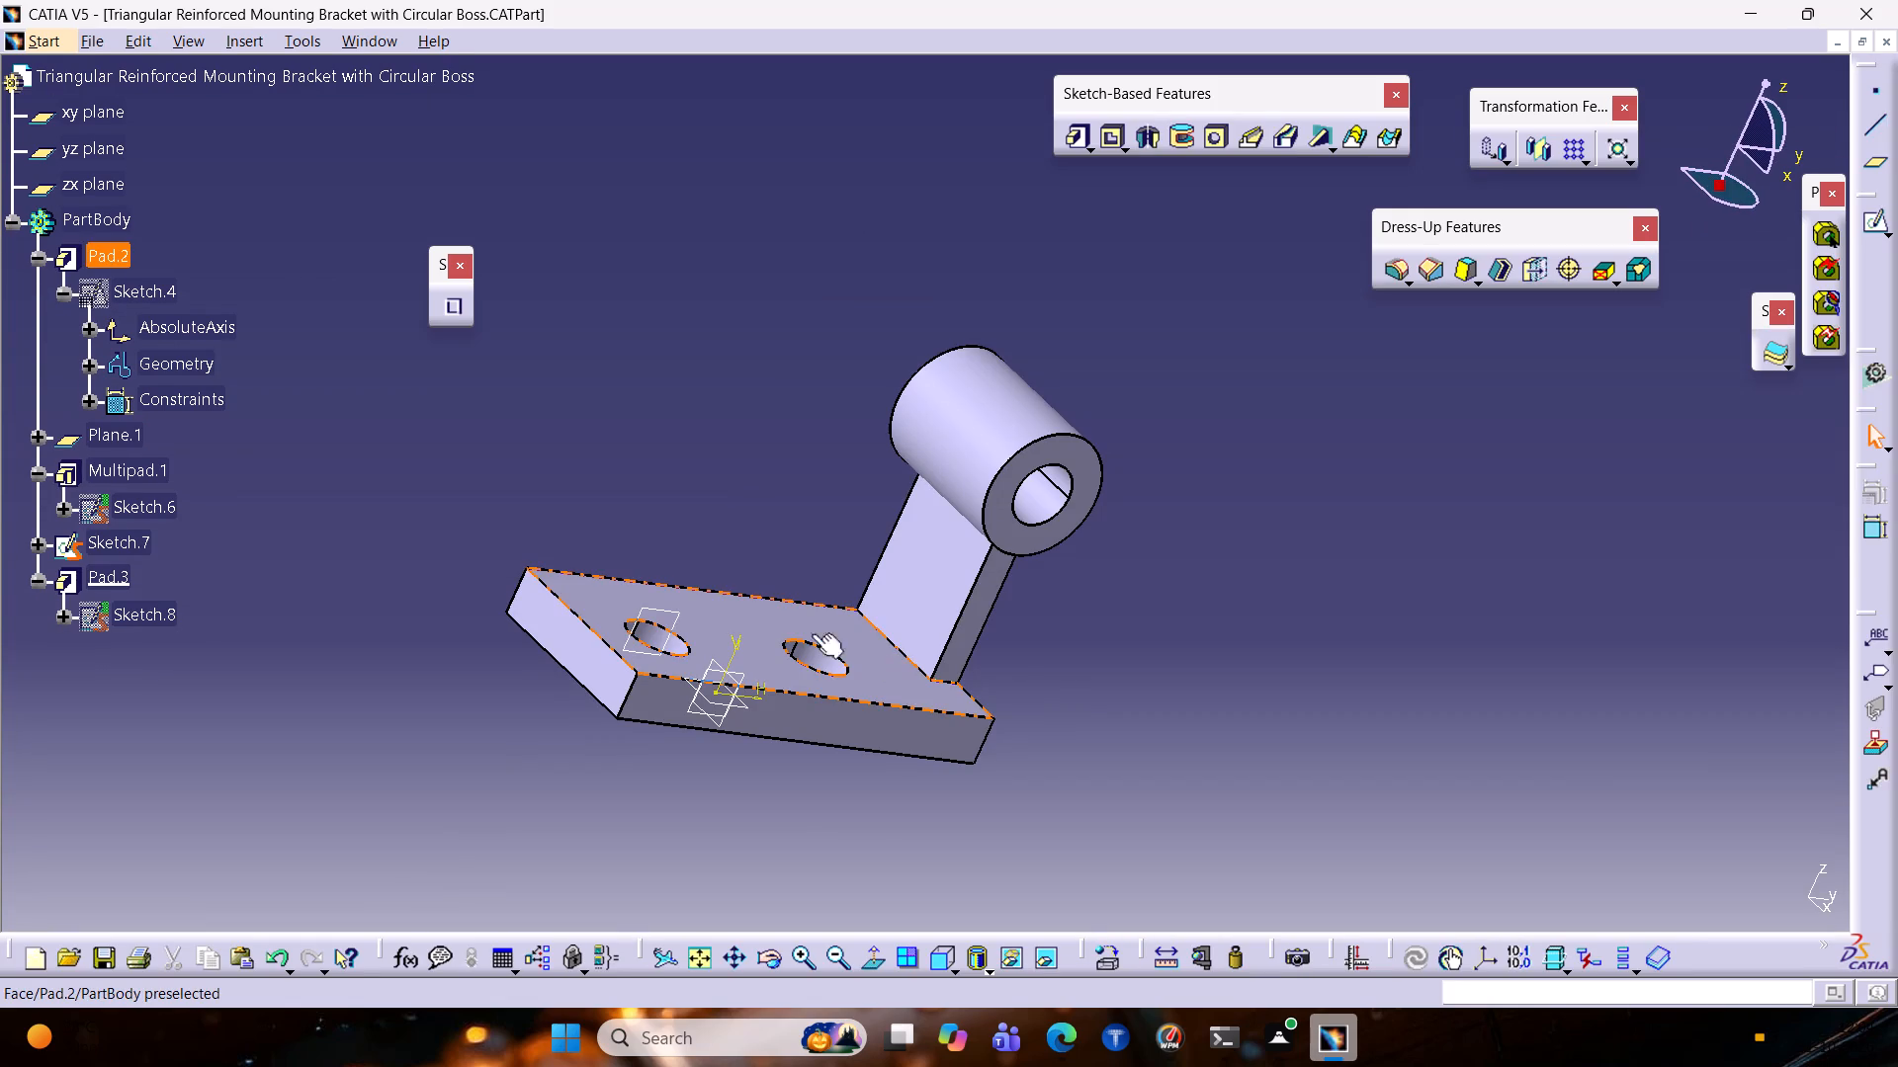
click(669, 620)
click(659, 616)
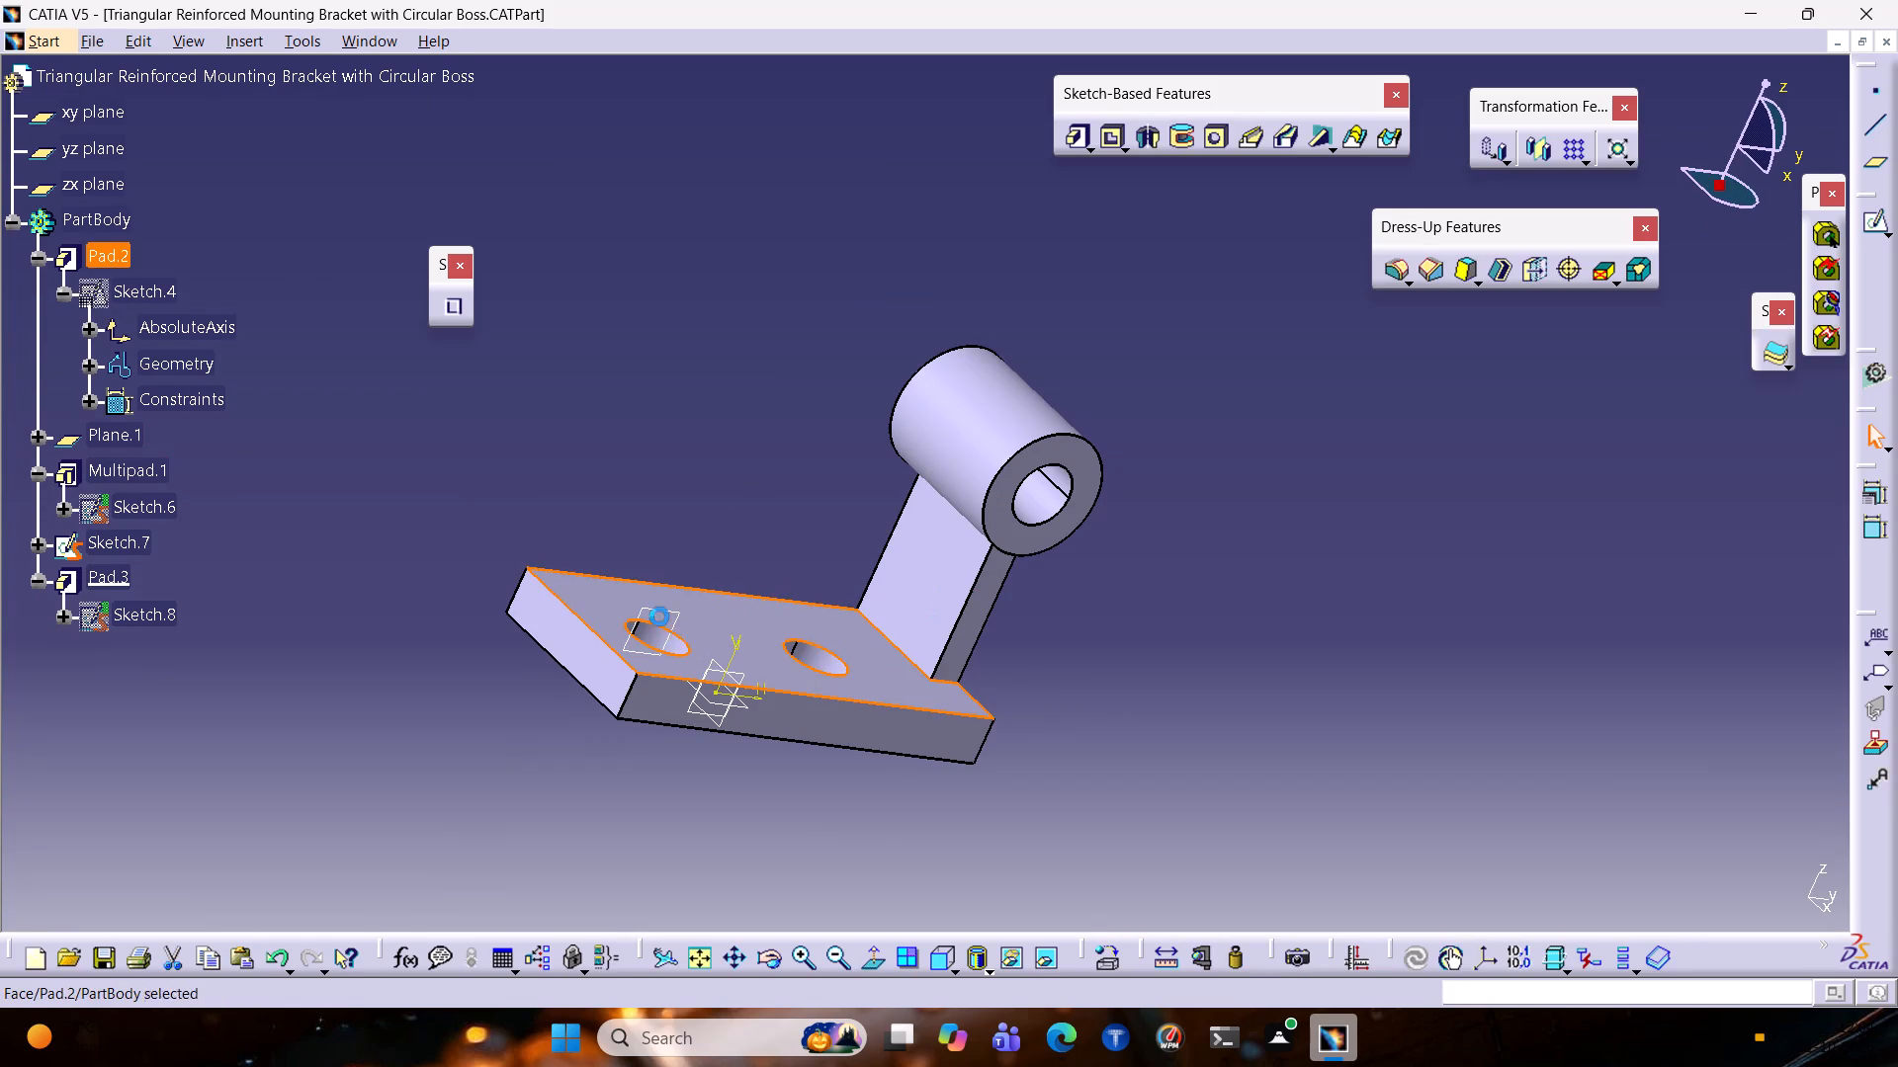
click(666, 614)
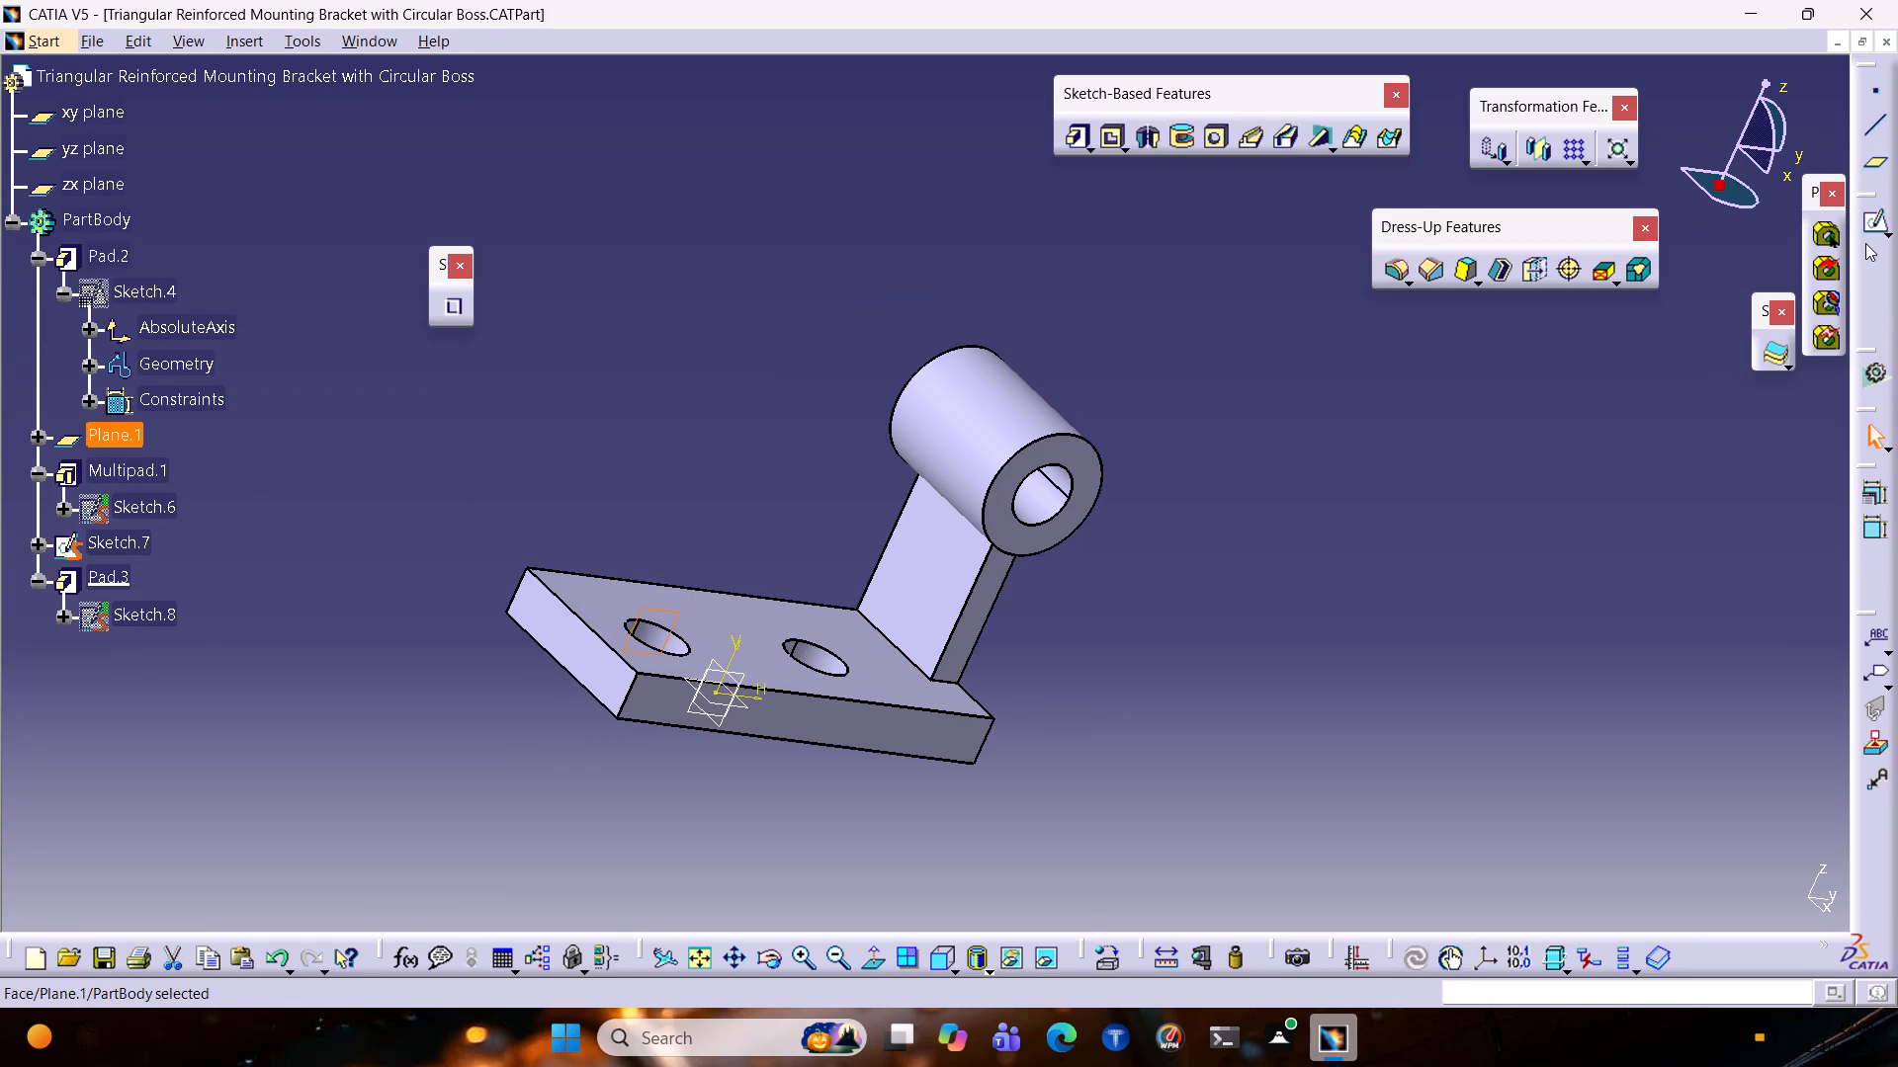
click(1871, 227)
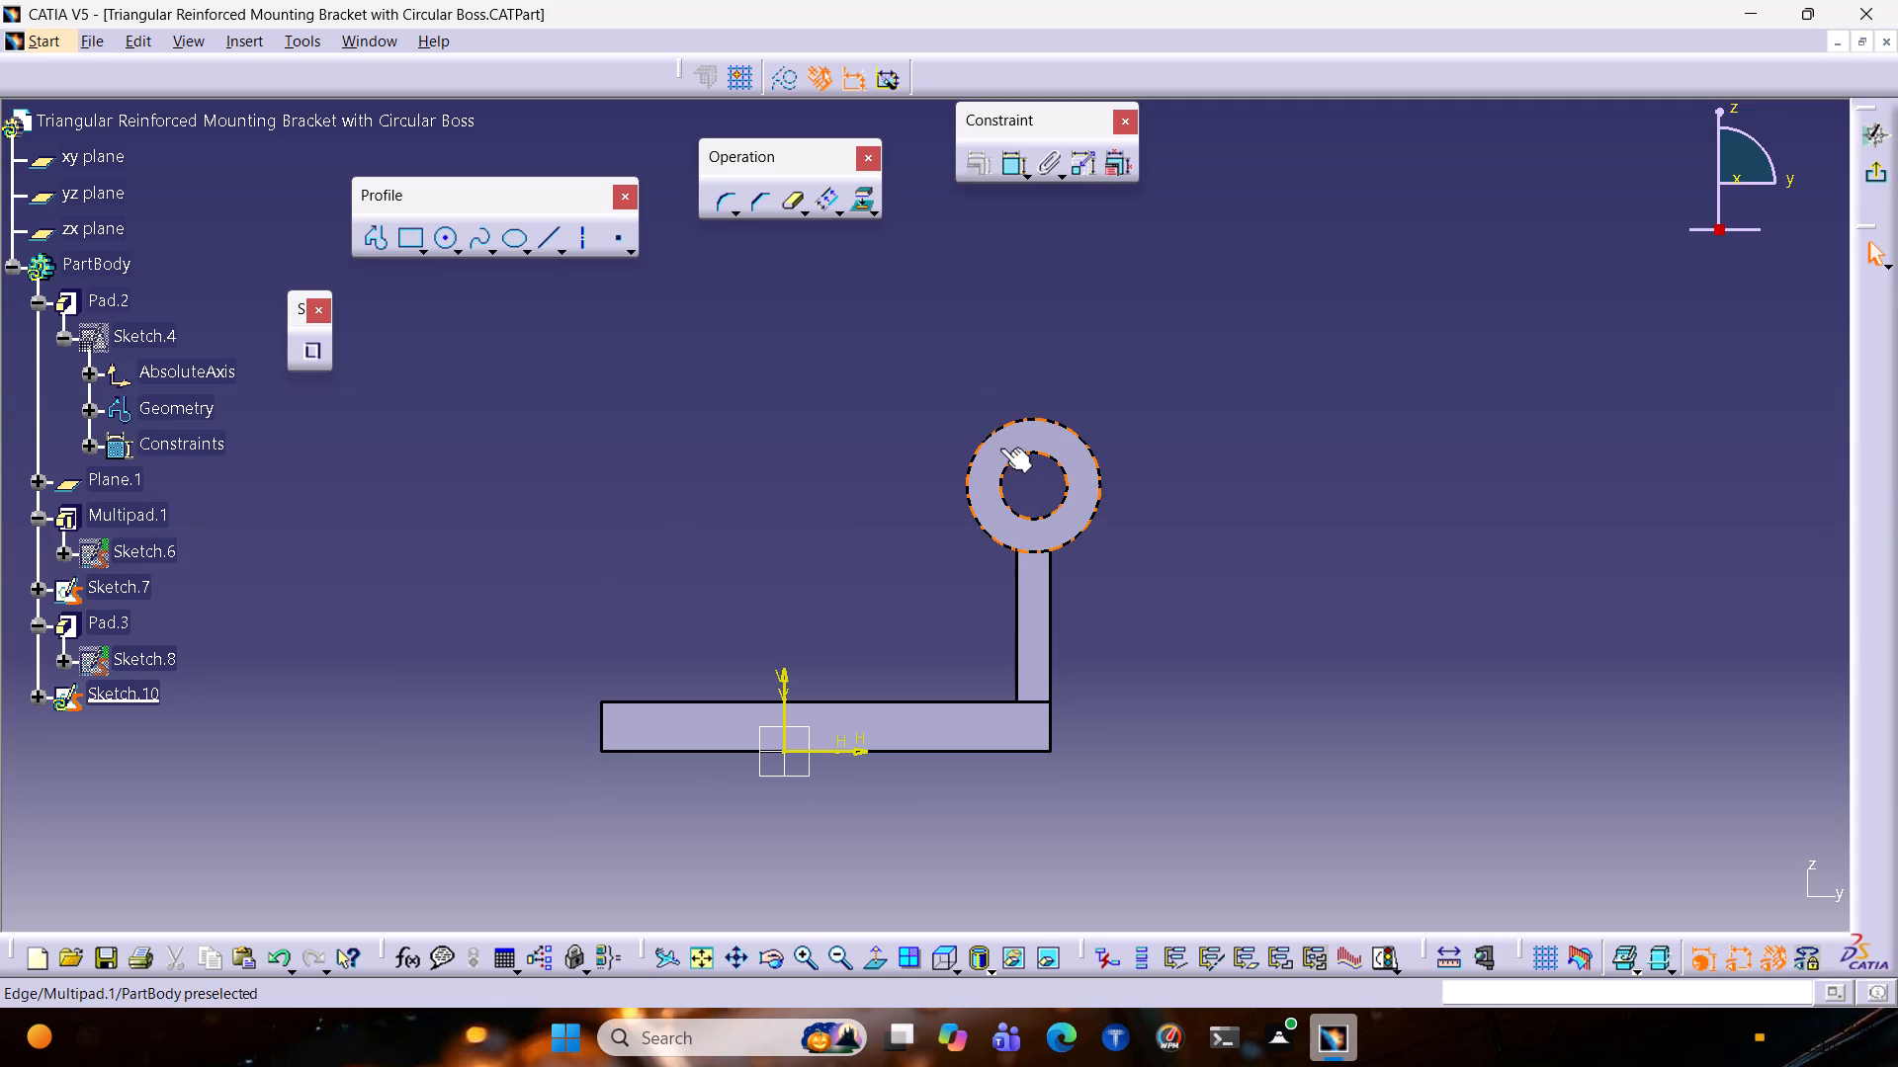
Project the boss's outer circle and the base plate's top edge onto the sketch plane.
click(999, 427)
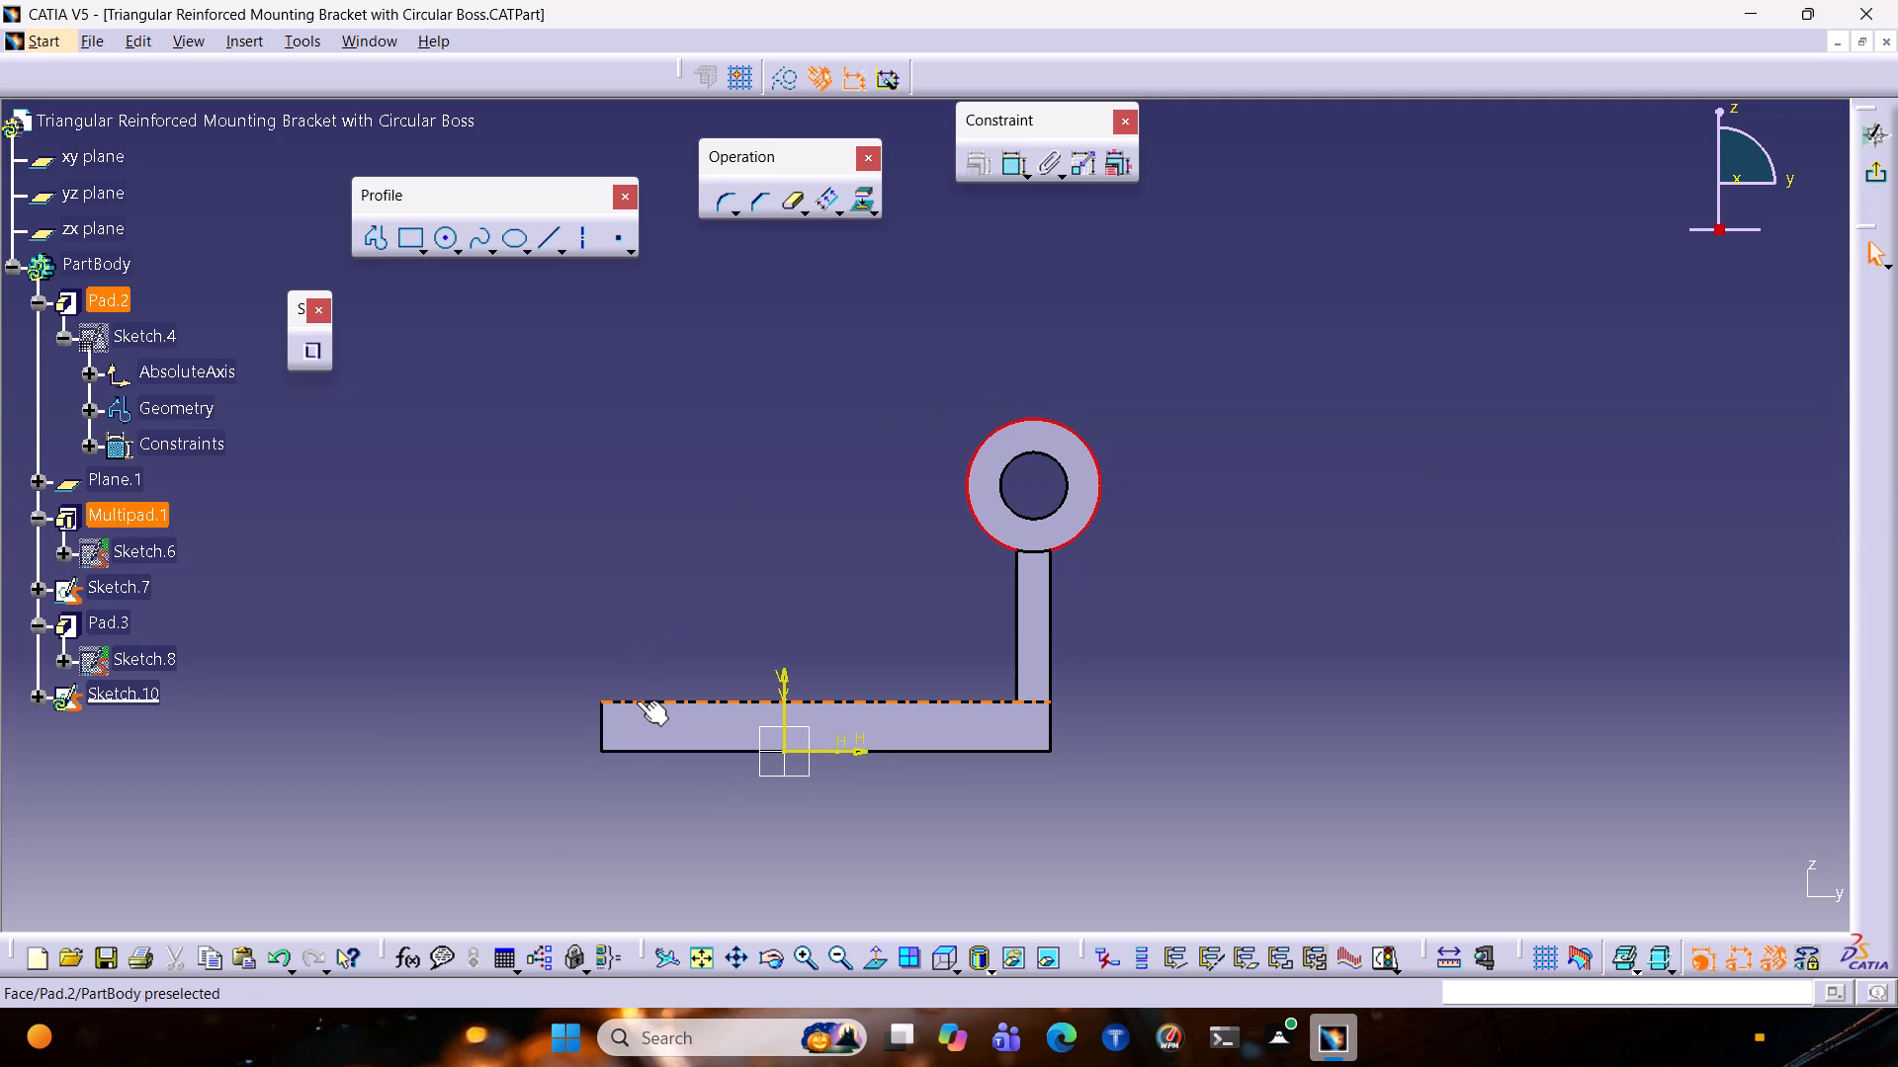
ctrl+click(633, 698)
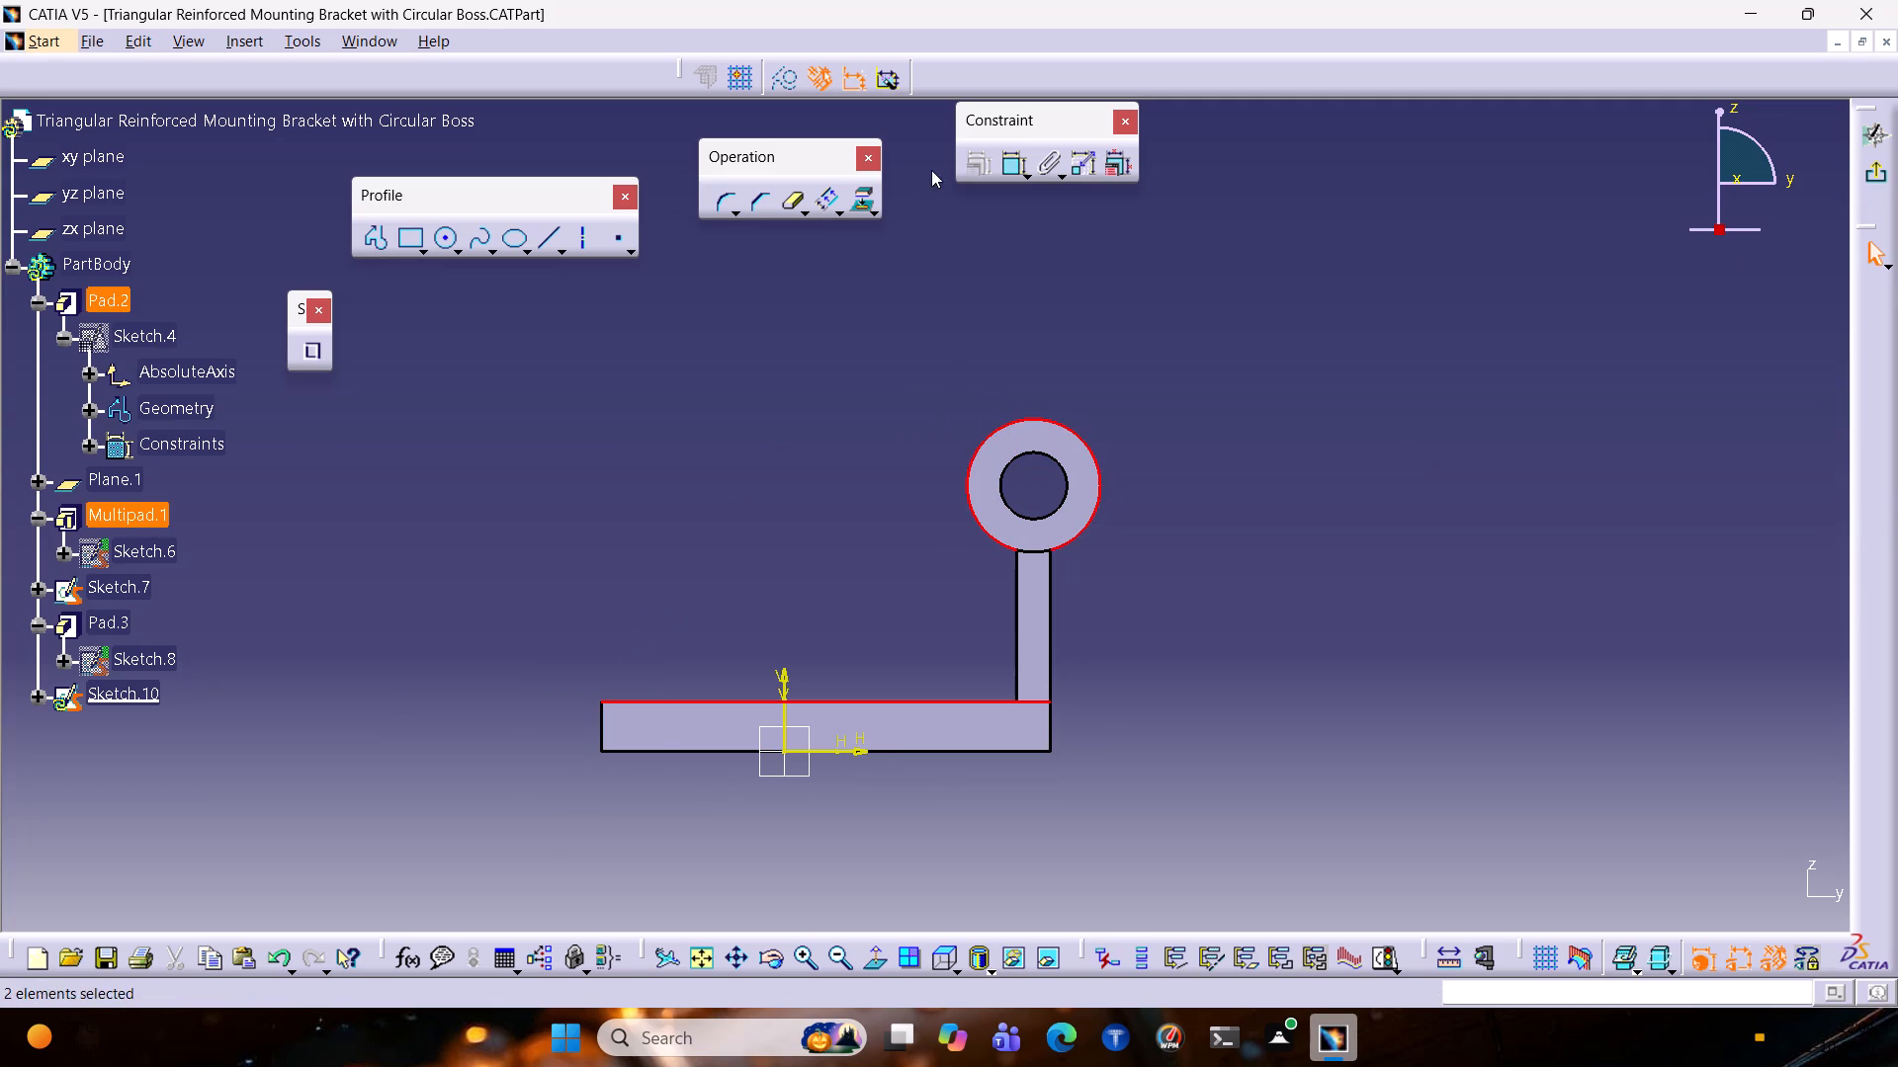
click(856, 205)
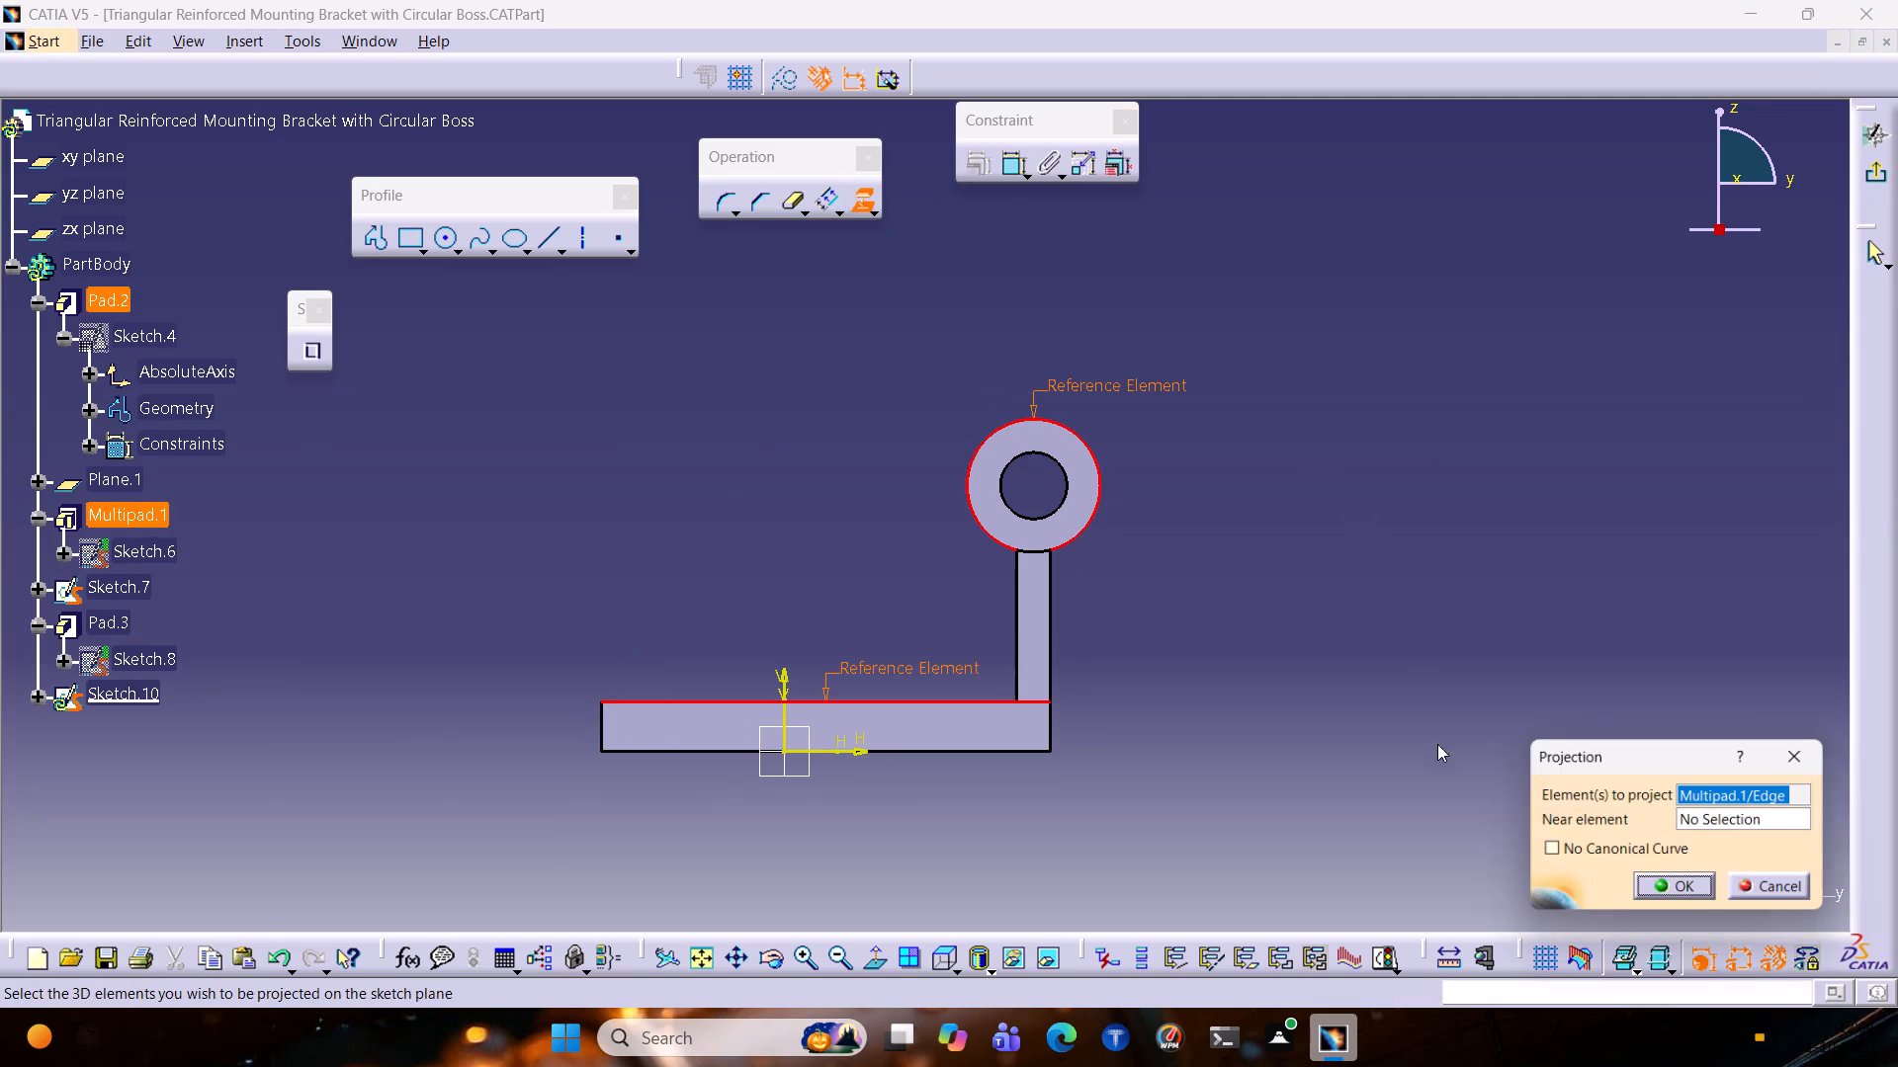
click(1675, 893)
click(783, 478)
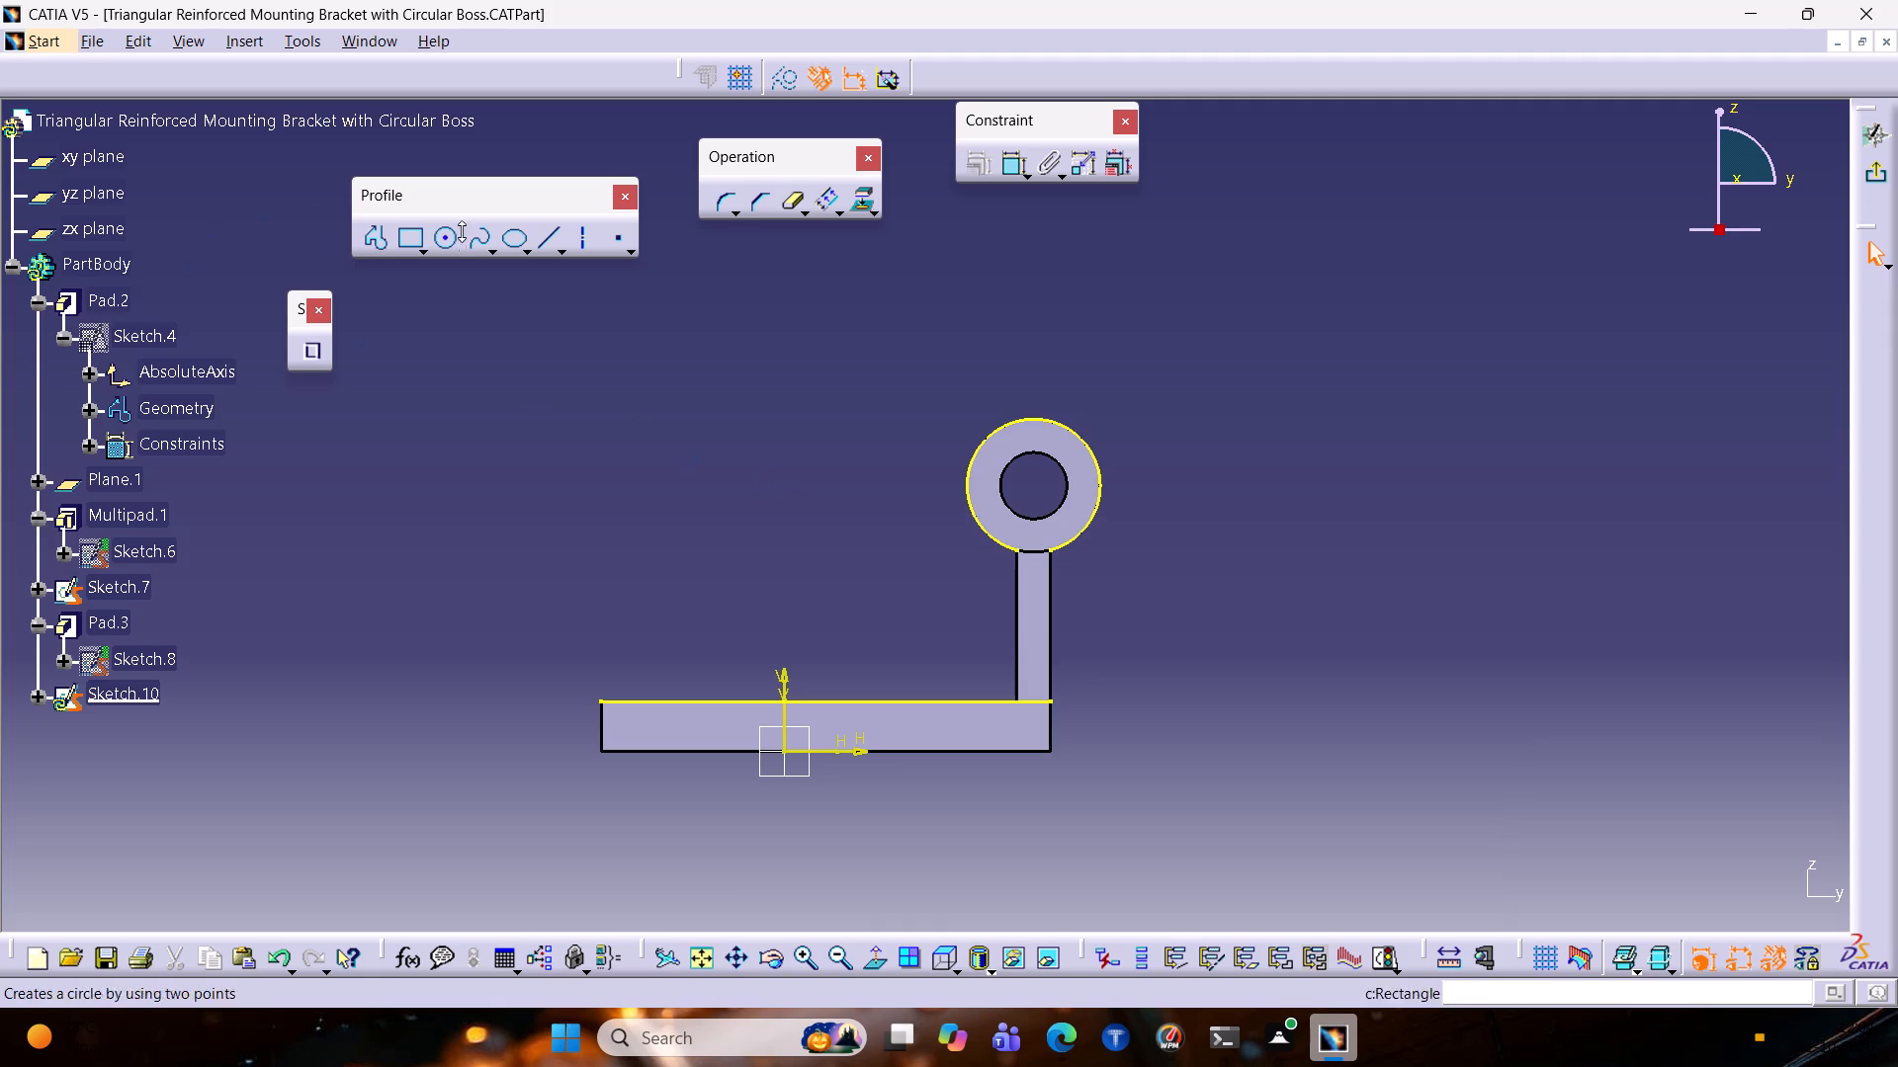
Draw a sloping profile line from the base plate's outer top corner at H -55 mm, V 15 mm, tangent to the boss circle.
click(365, 240)
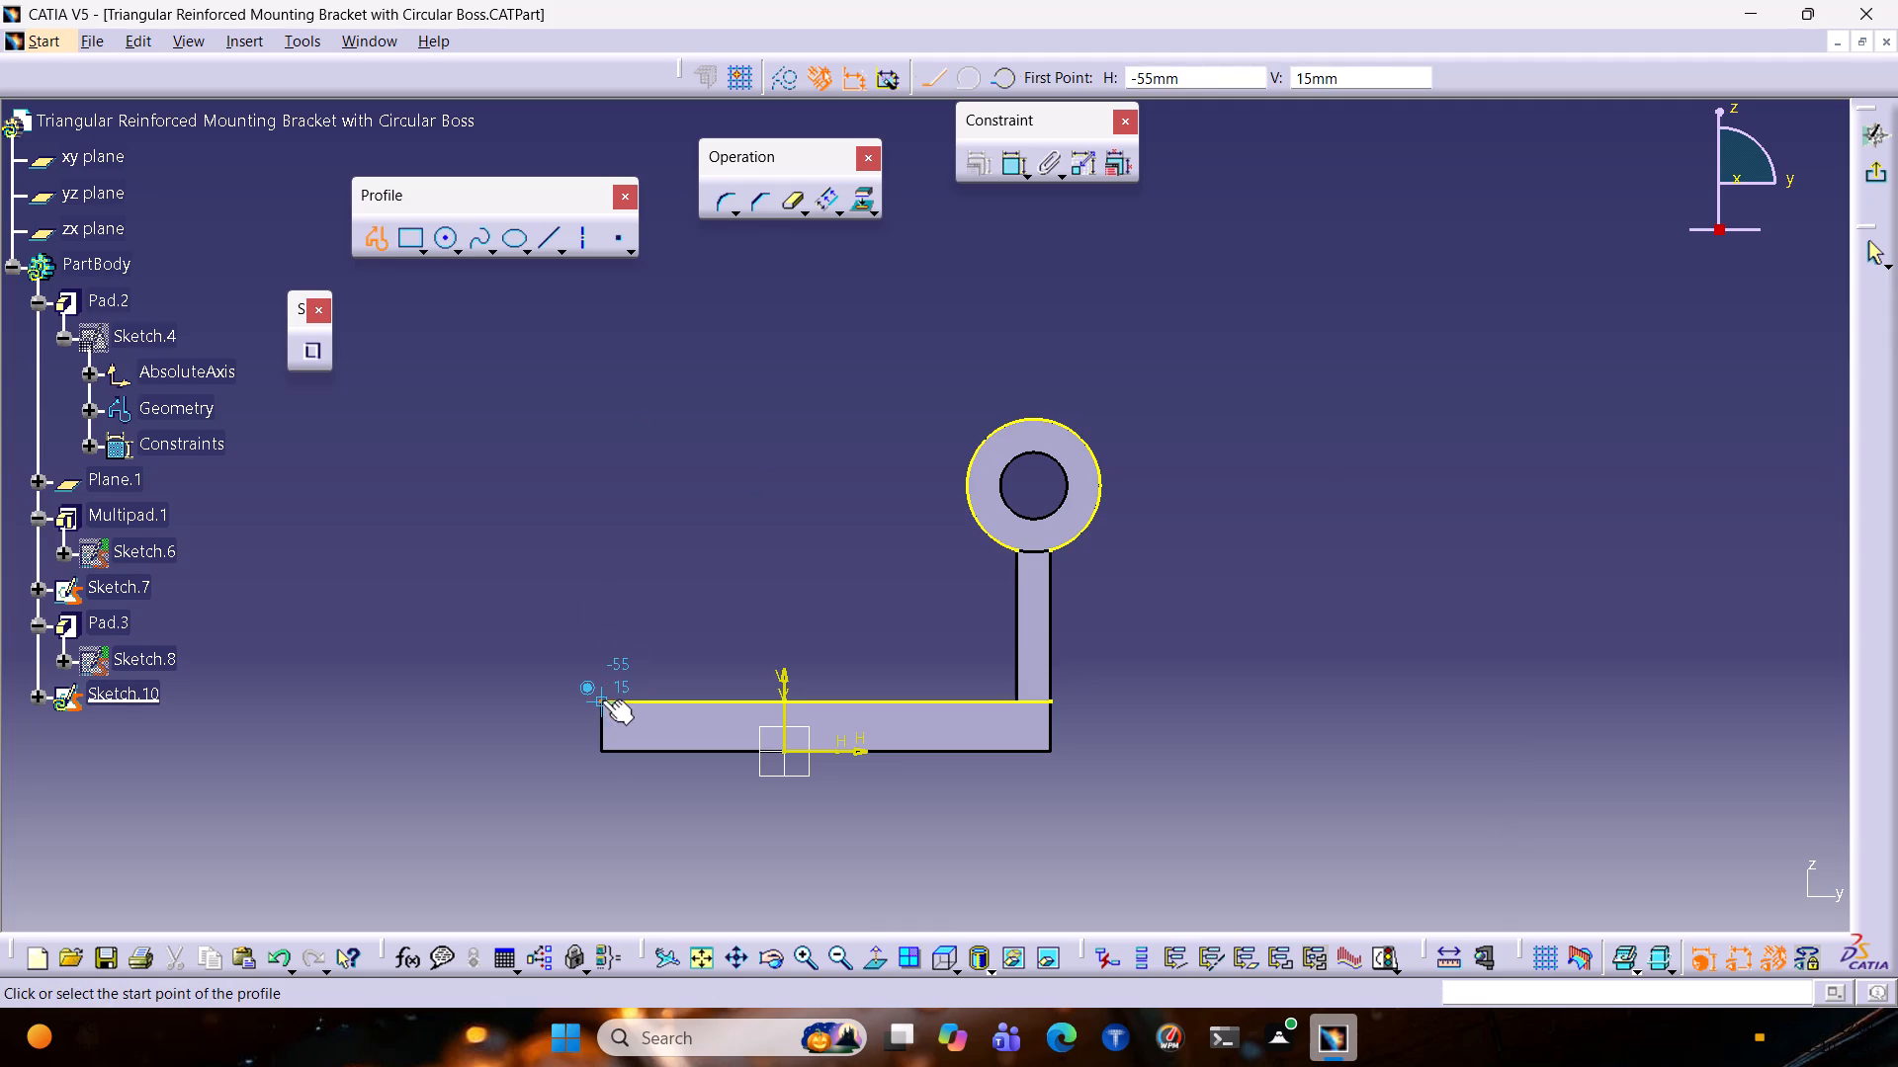
click(602, 700)
click(1018, 412)
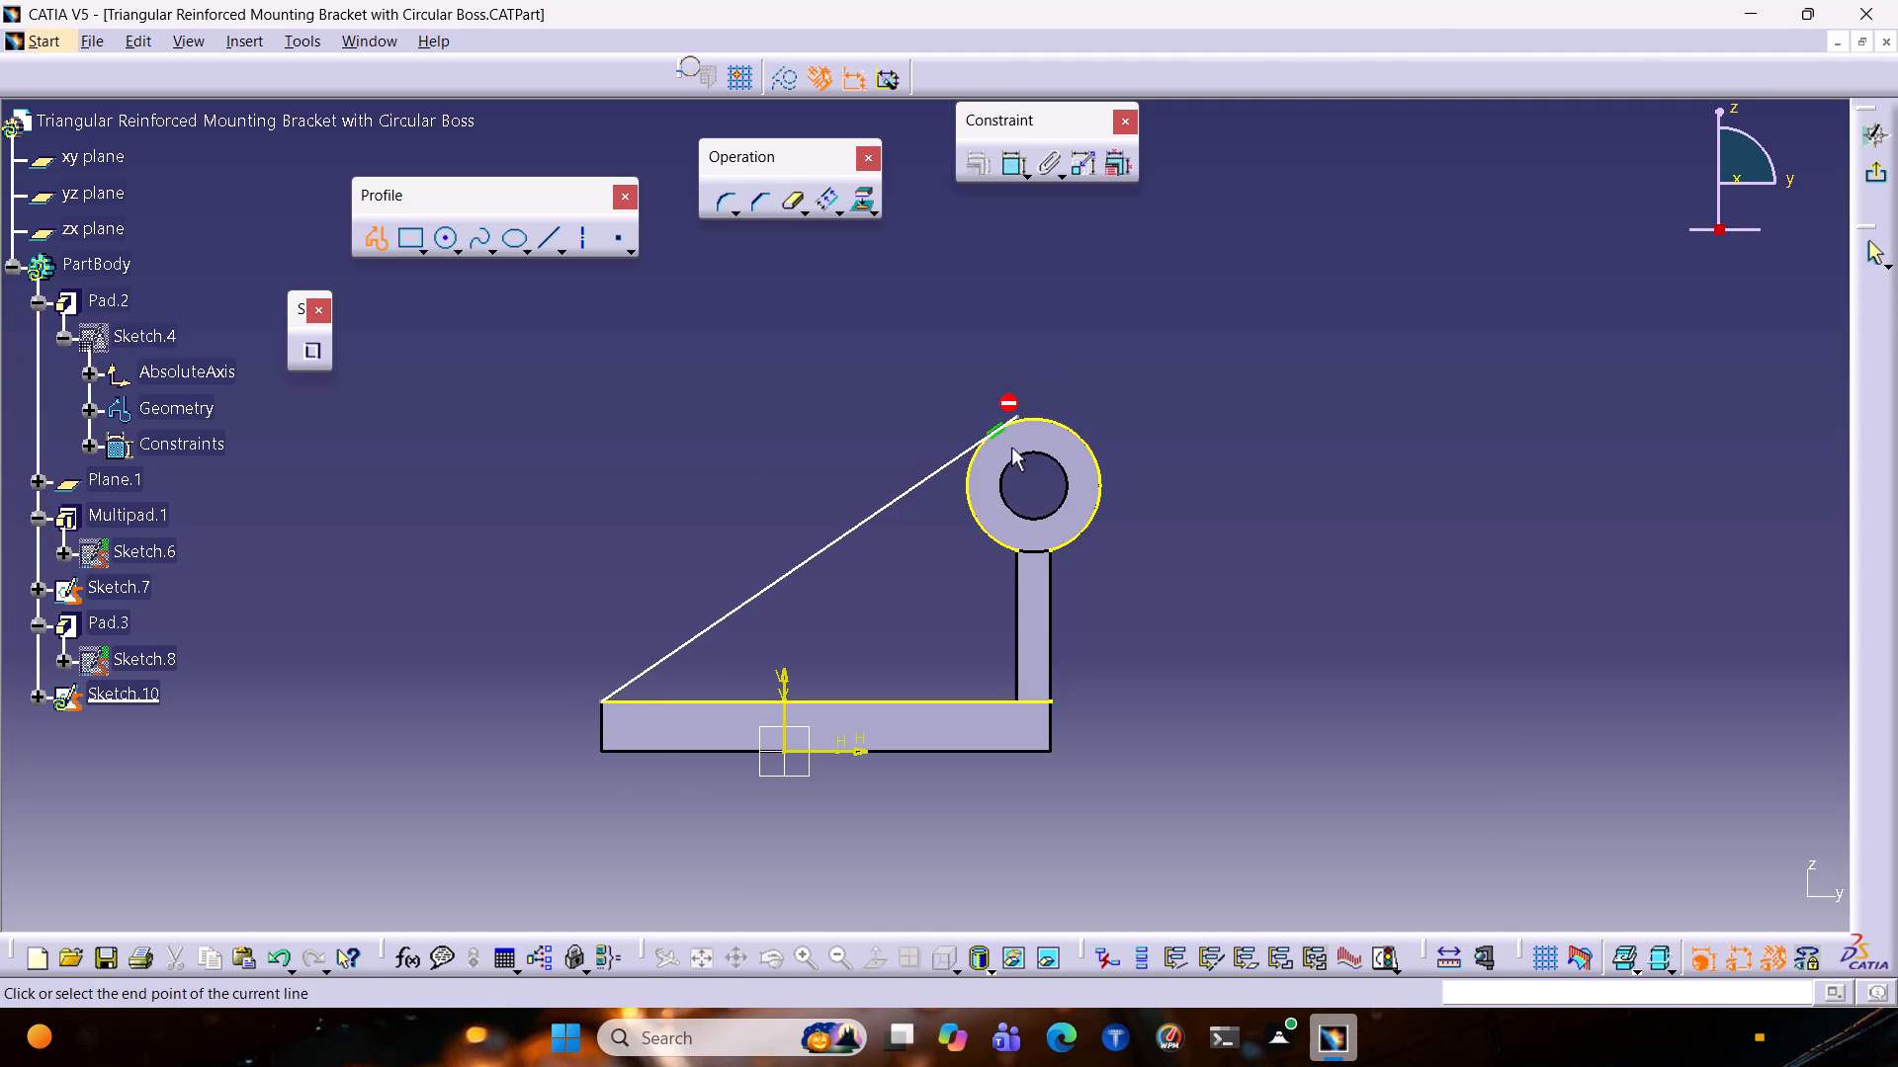
key(Escape)
key(Escape)
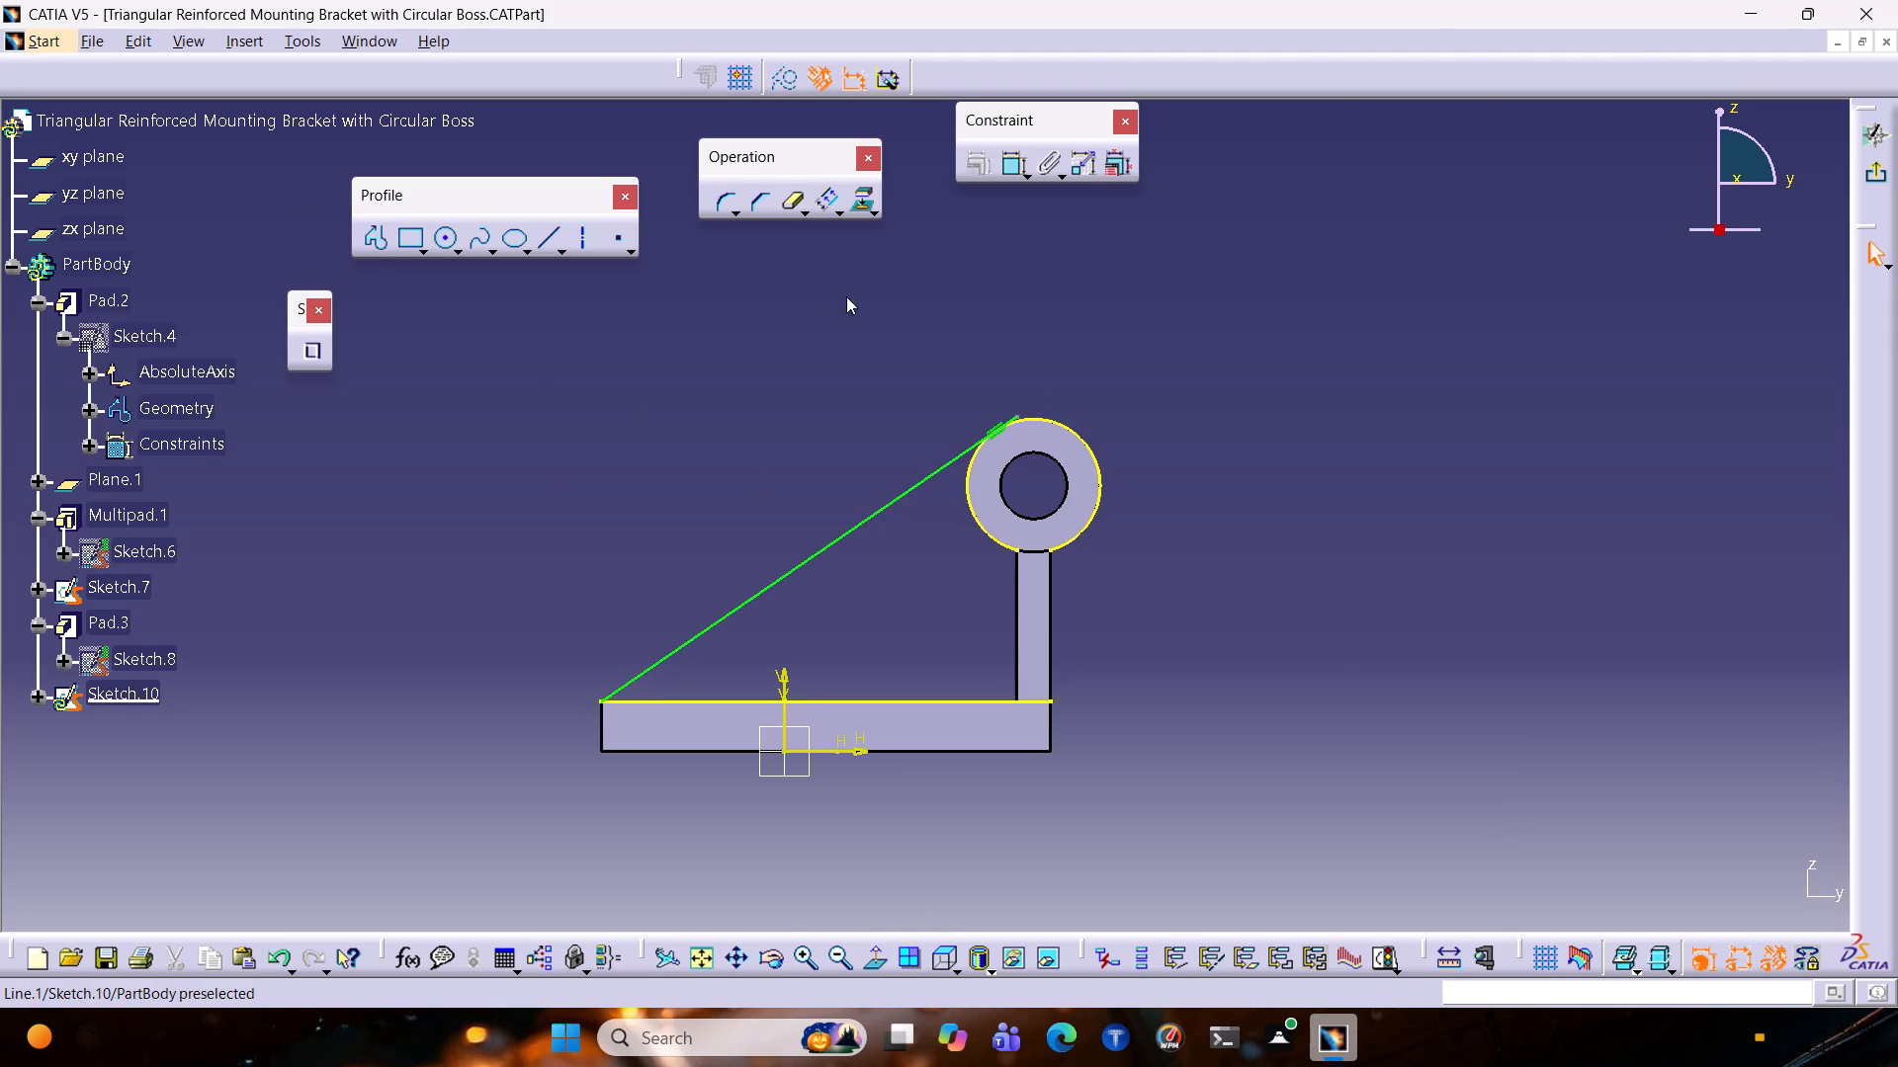
Quick Trim the end of the sloping line that extends past its tangency with the boss circle.
double_click(788, 196)
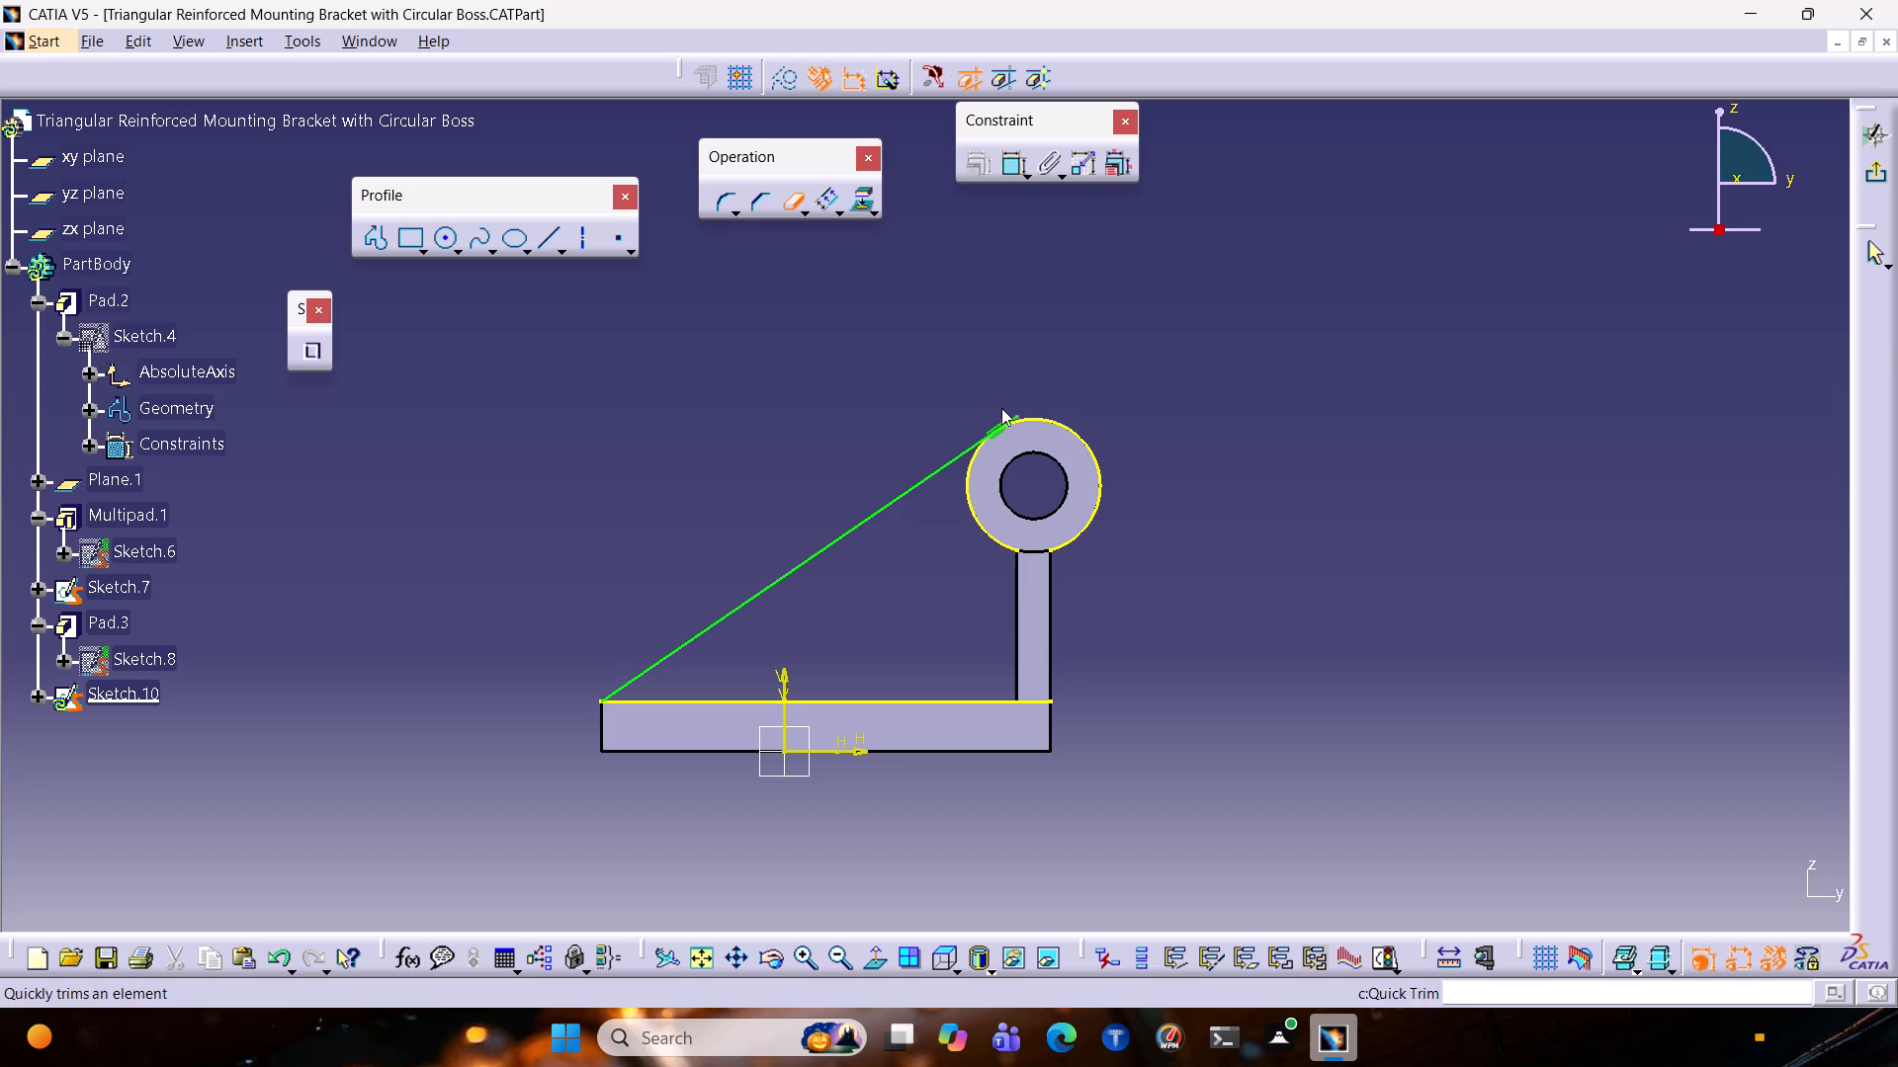
ctrl+middle_drag(1043, 522, 1157, 327)
scroll(1160, 322, up, 1)
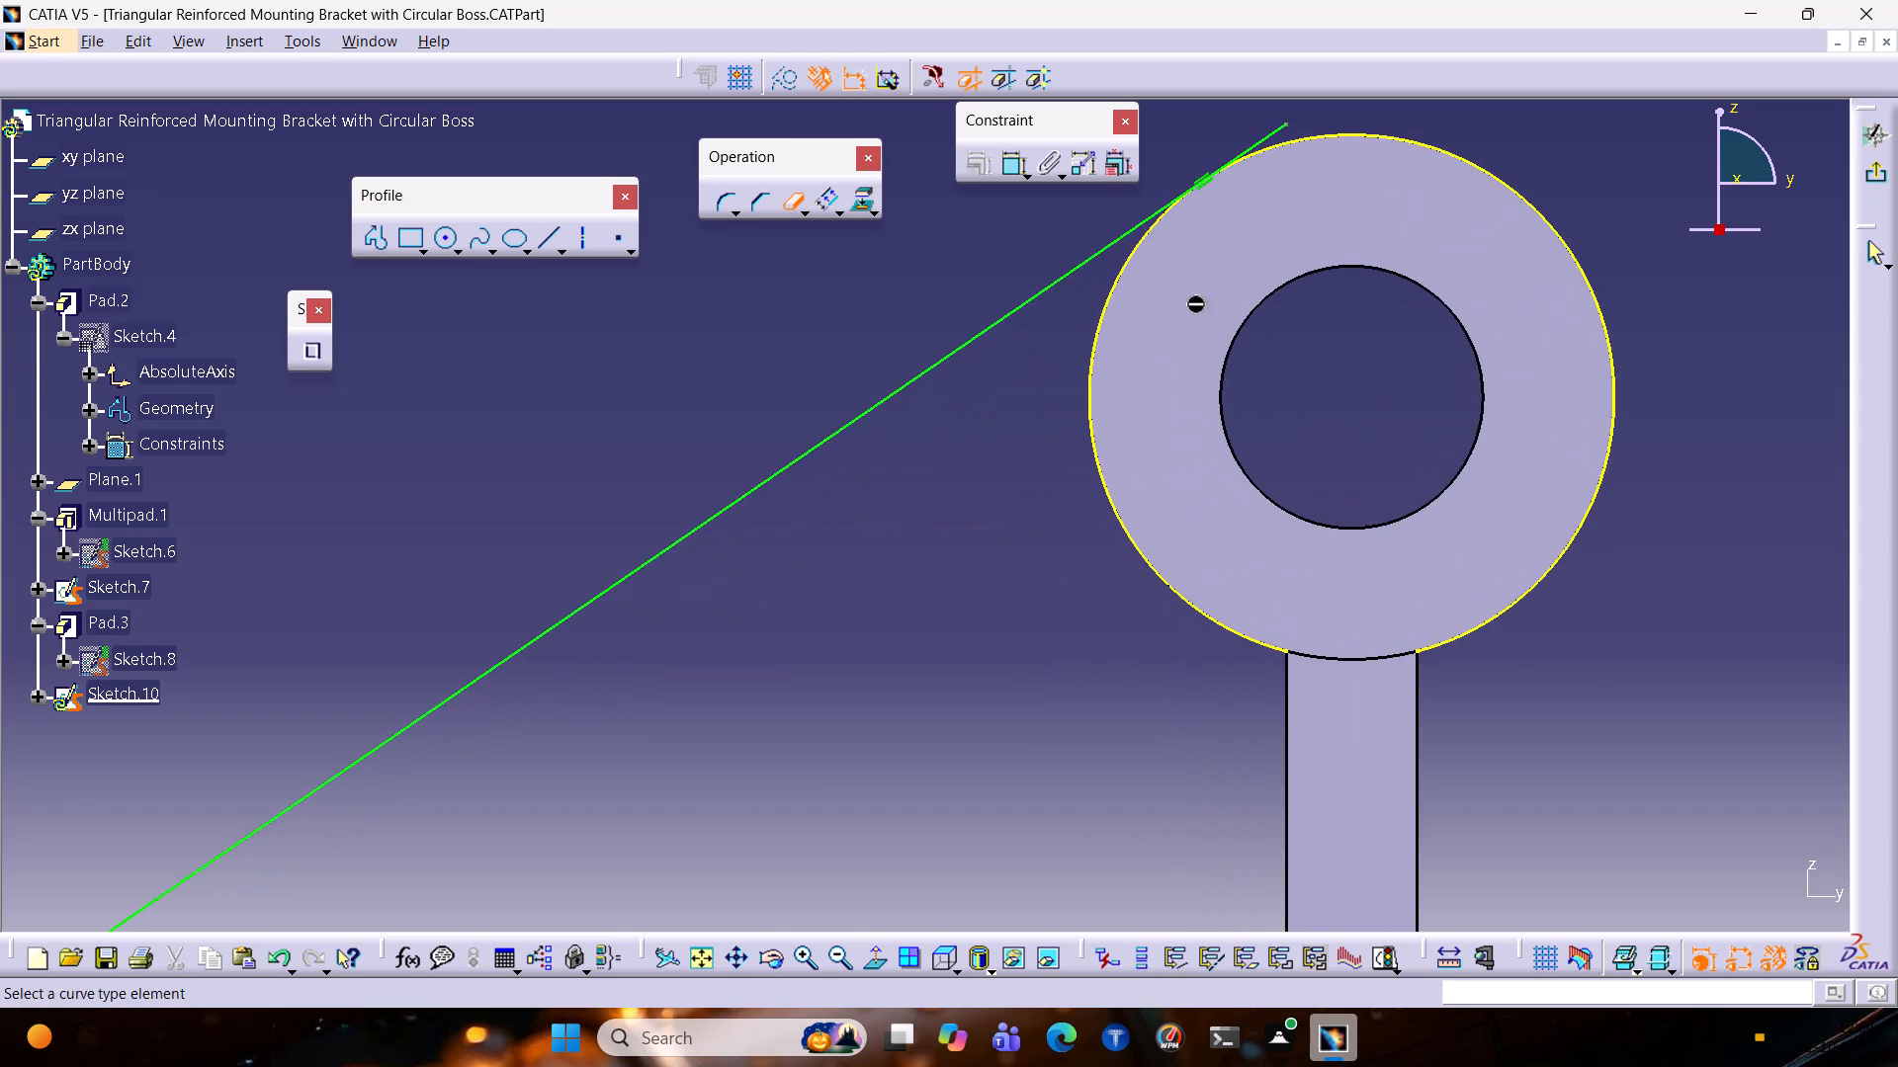
middle_drag(1198, 294, 946, 836)
click(1022, 665)
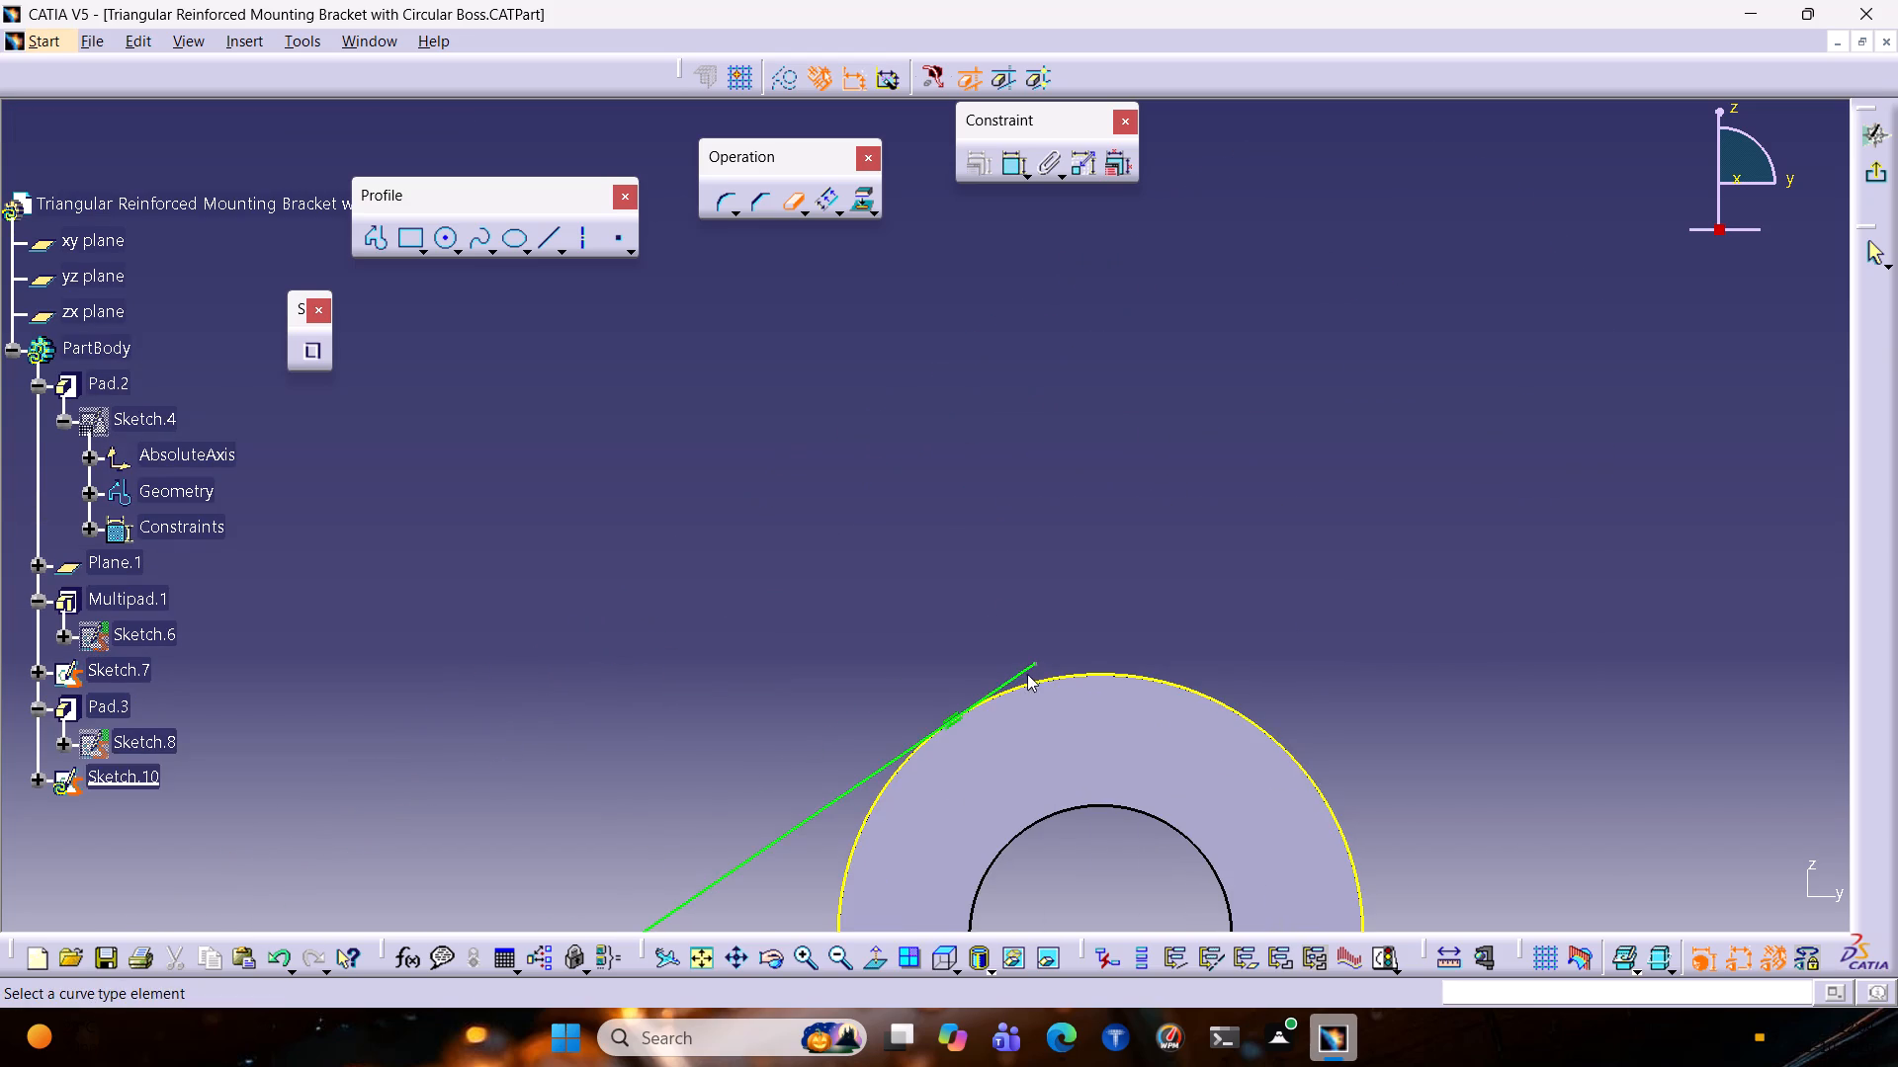
click(1027, 671)
ctrl+middle_drag(1020, 523, 940, 757)
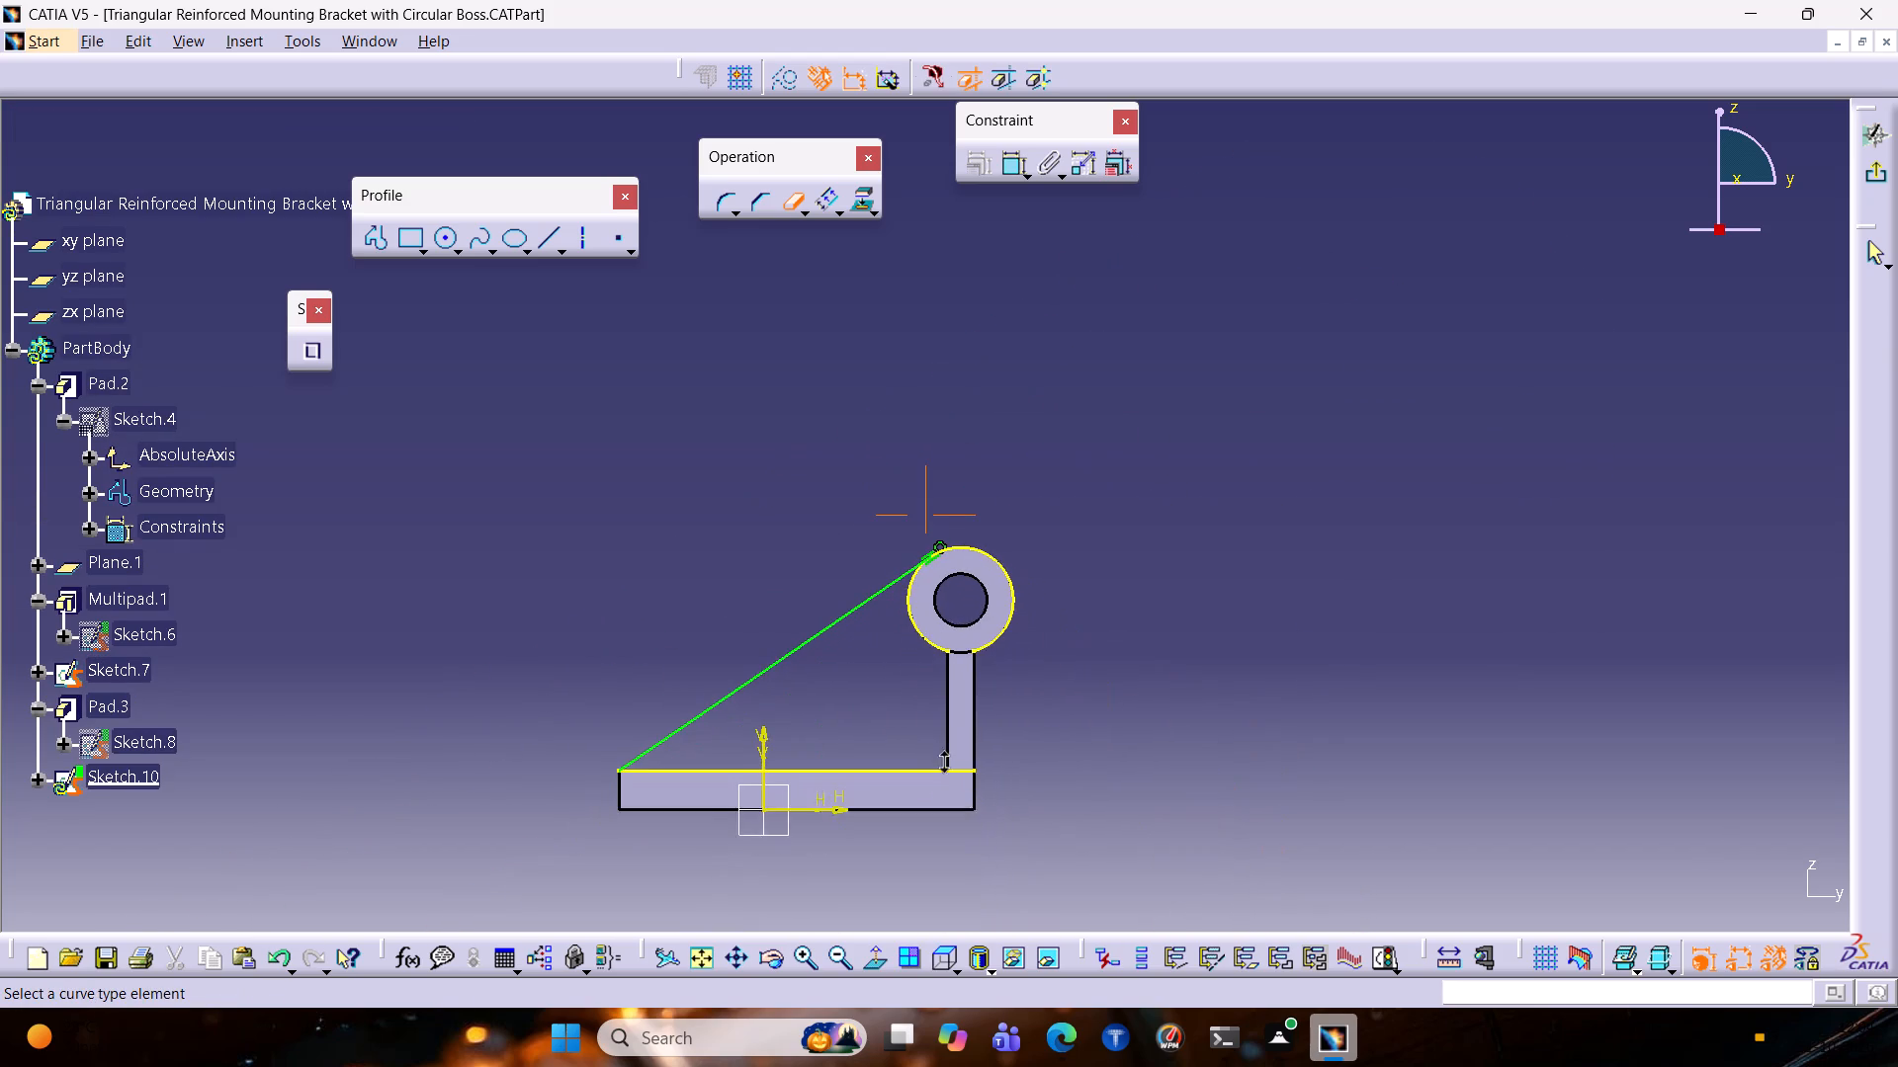
ctrl+middle_drag(940, 757, 940, 758)
key(Escape)
Quick Trim the projected boss circle's arc on the side facing the sloping line.
double_click(789, 200)
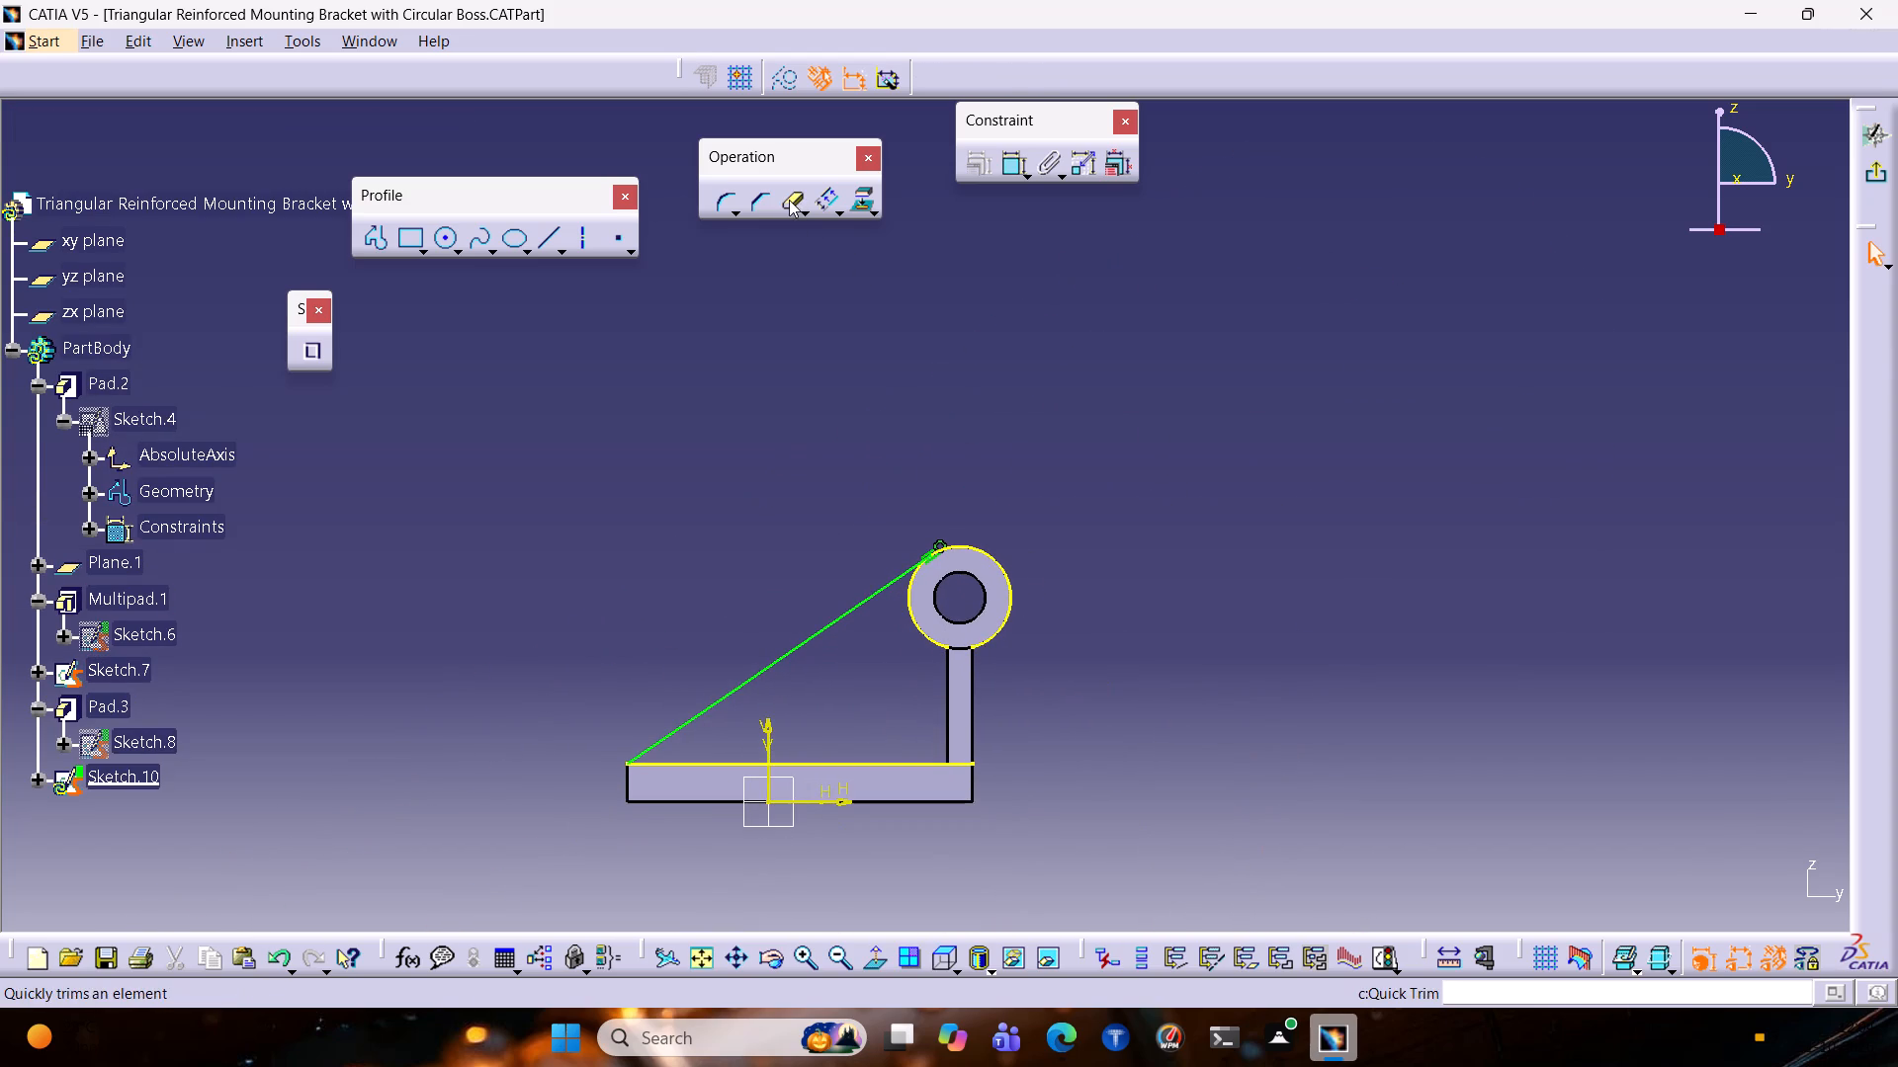
click(913, 622)
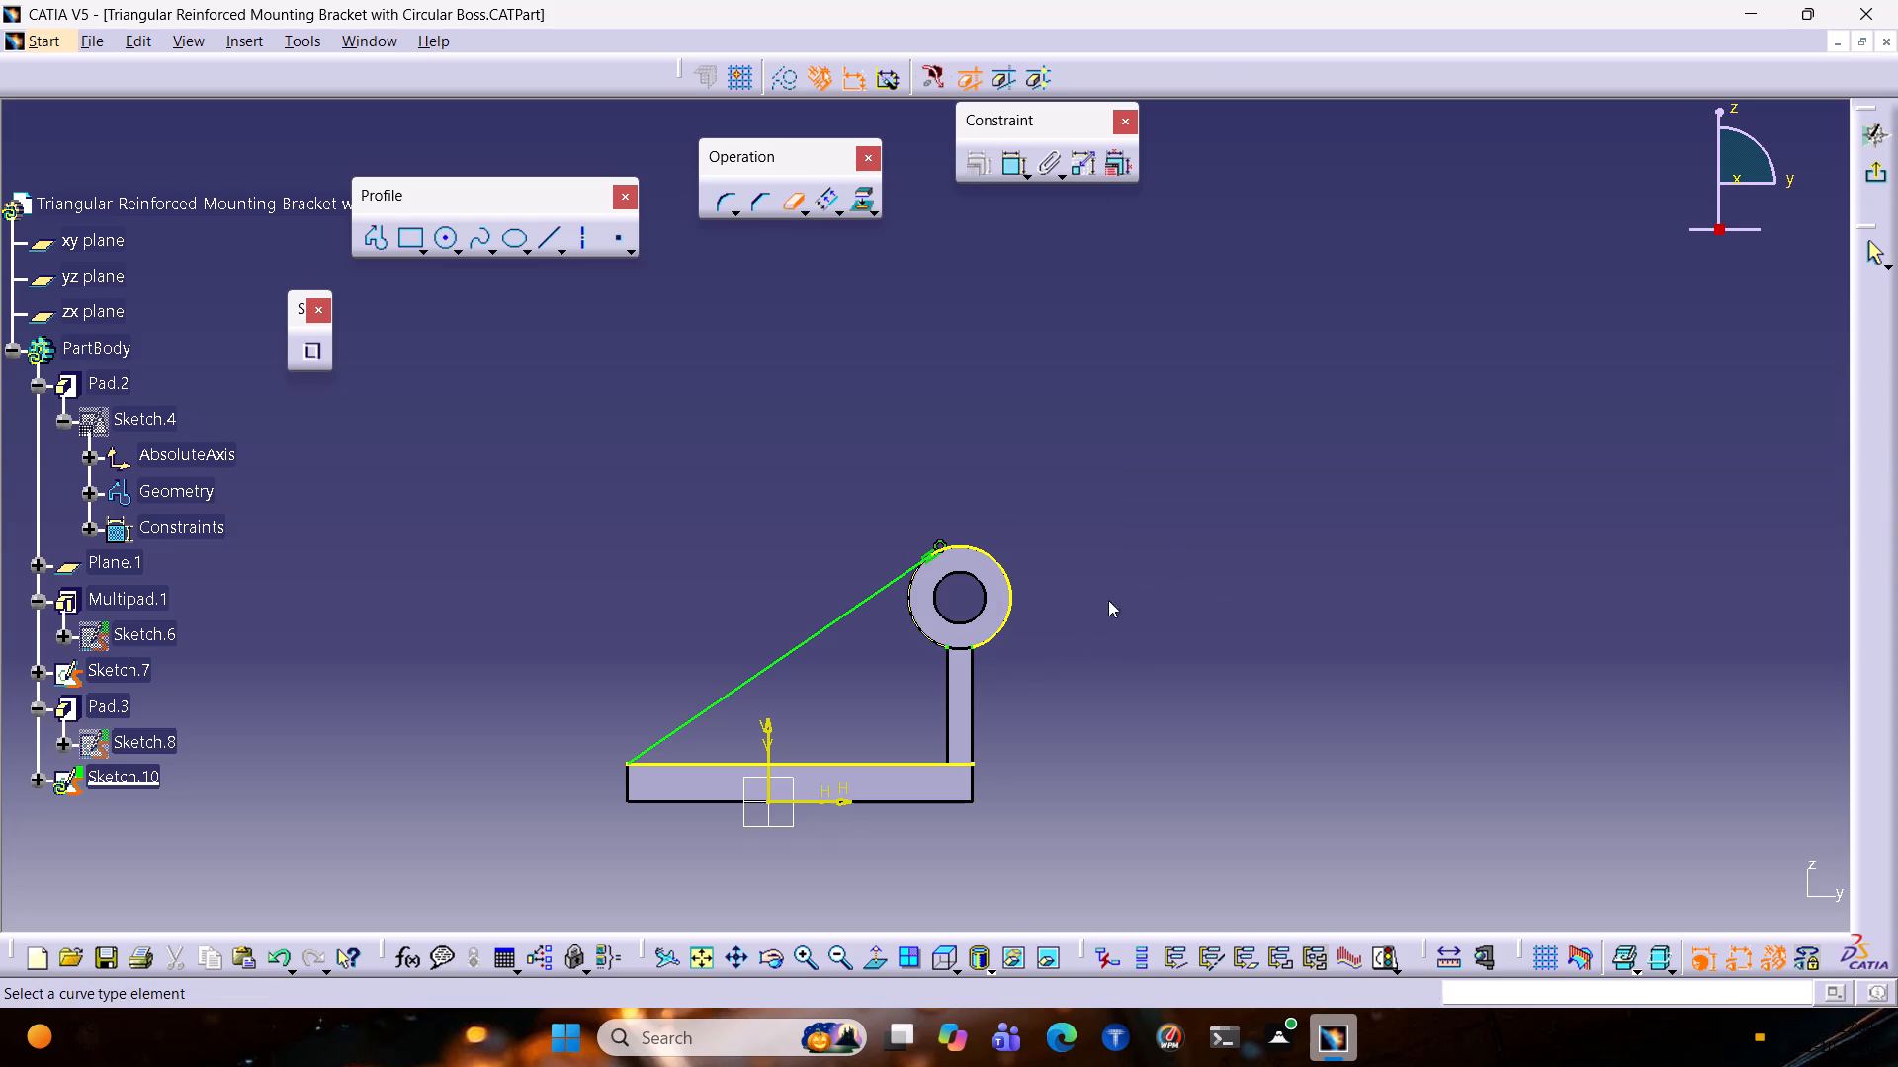
key(Escape)
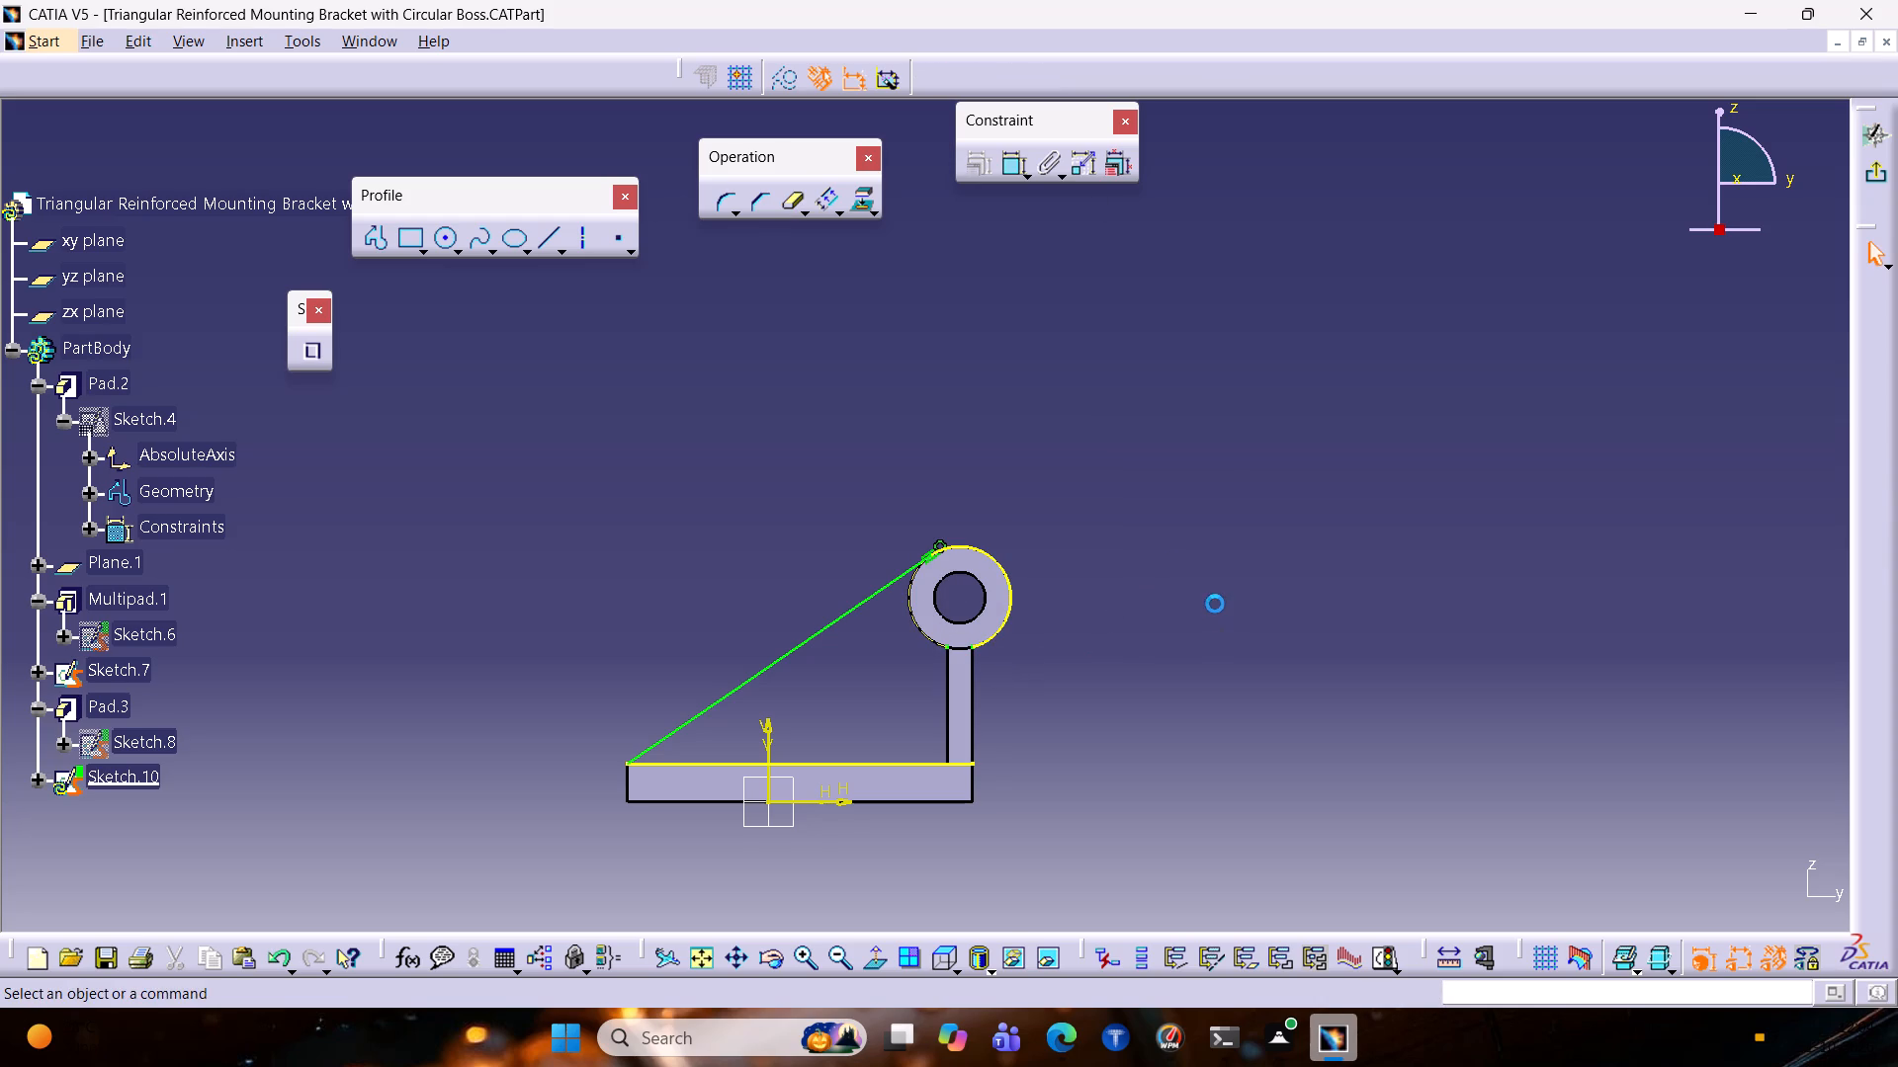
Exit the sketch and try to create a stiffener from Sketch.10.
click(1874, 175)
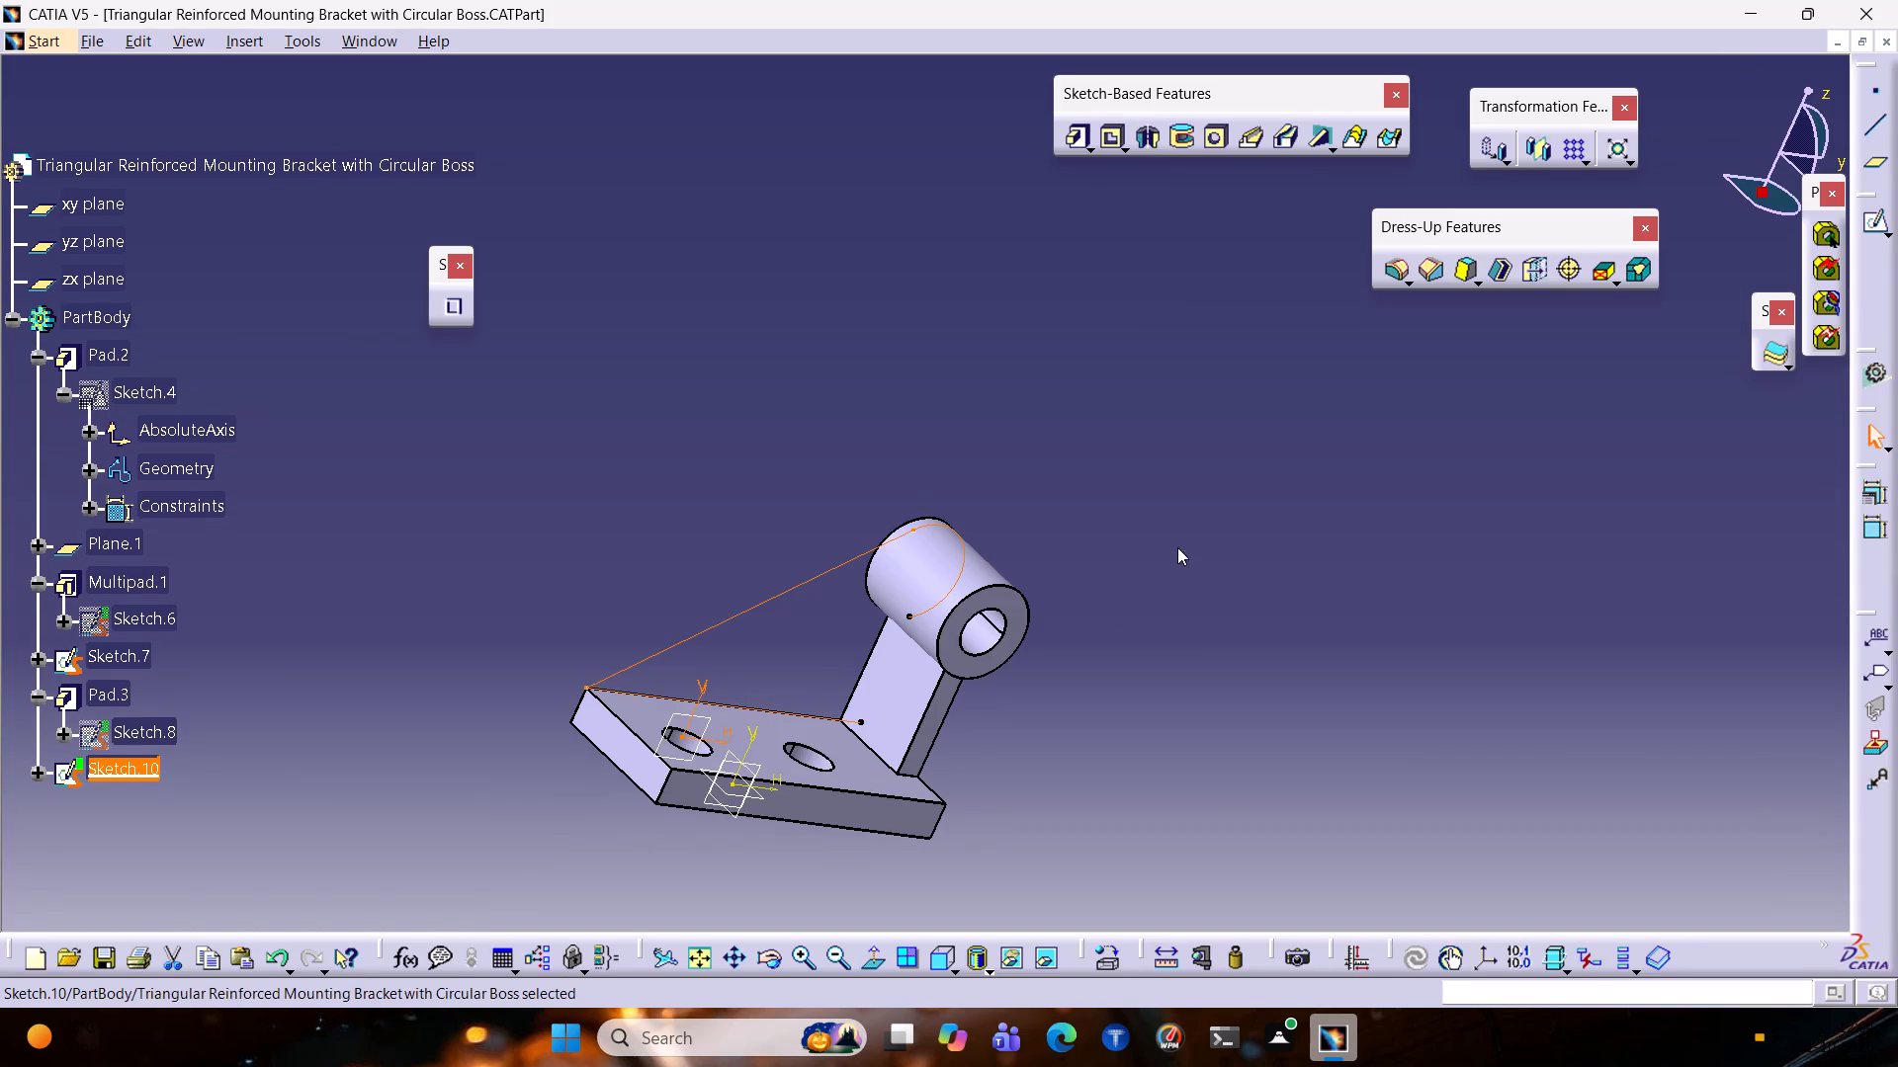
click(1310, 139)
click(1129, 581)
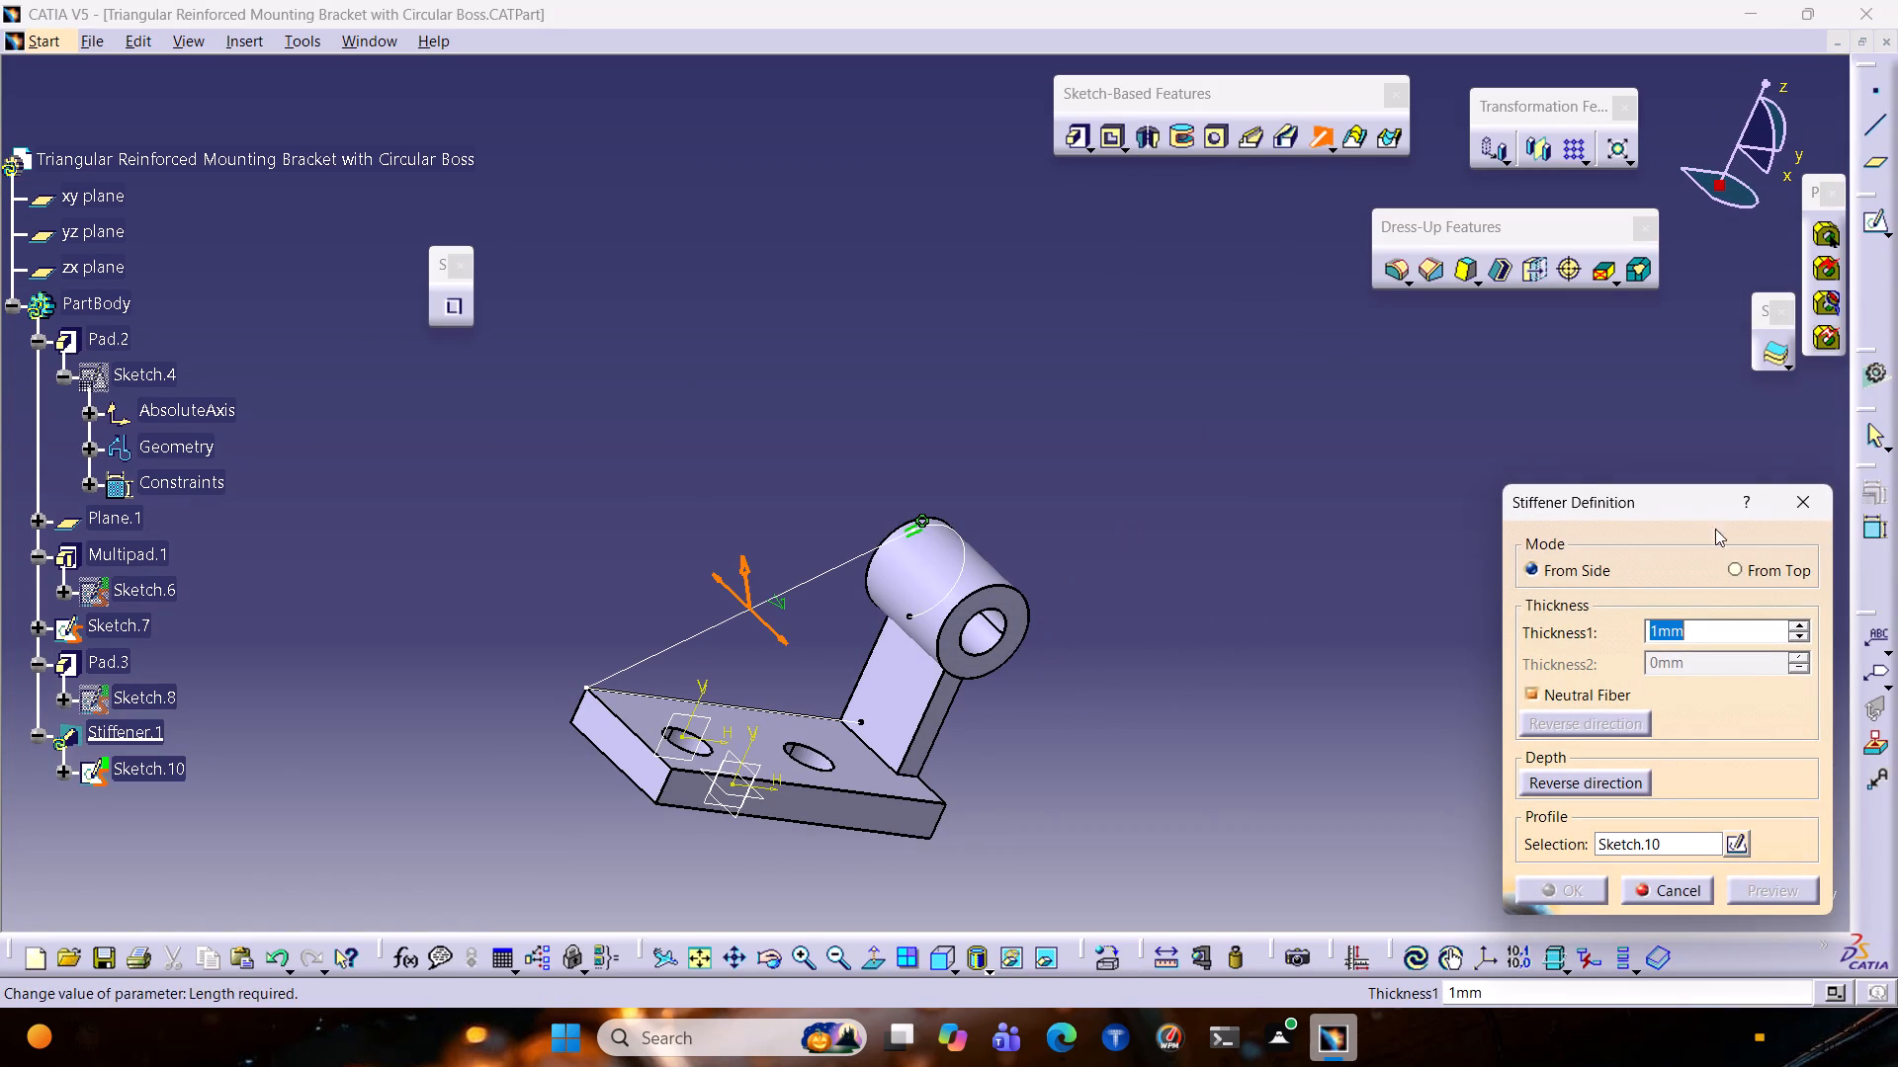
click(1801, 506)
Reopen Sketch.10 and convert the remaining projected boss arc to a construction element.
double_click(839, 561)
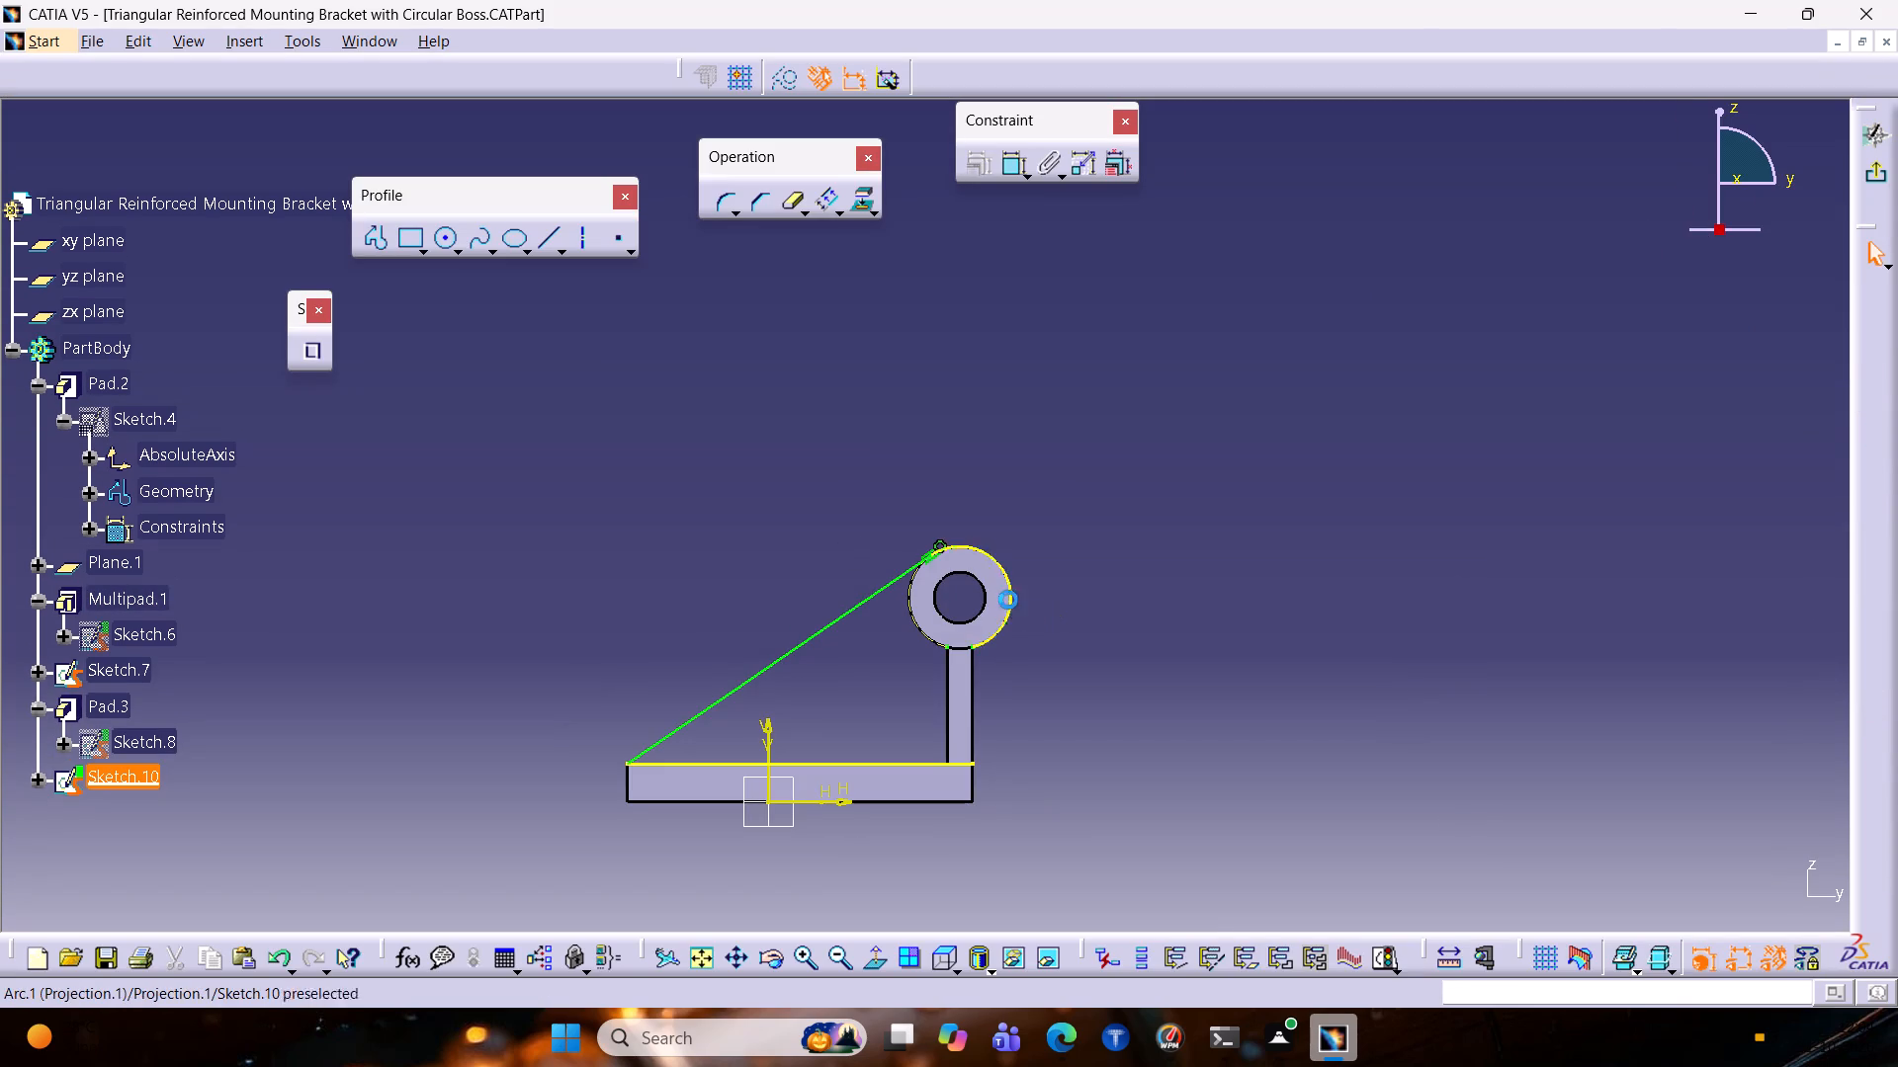
click(1008, 600)
click(788, 70)
click(1239, 642)
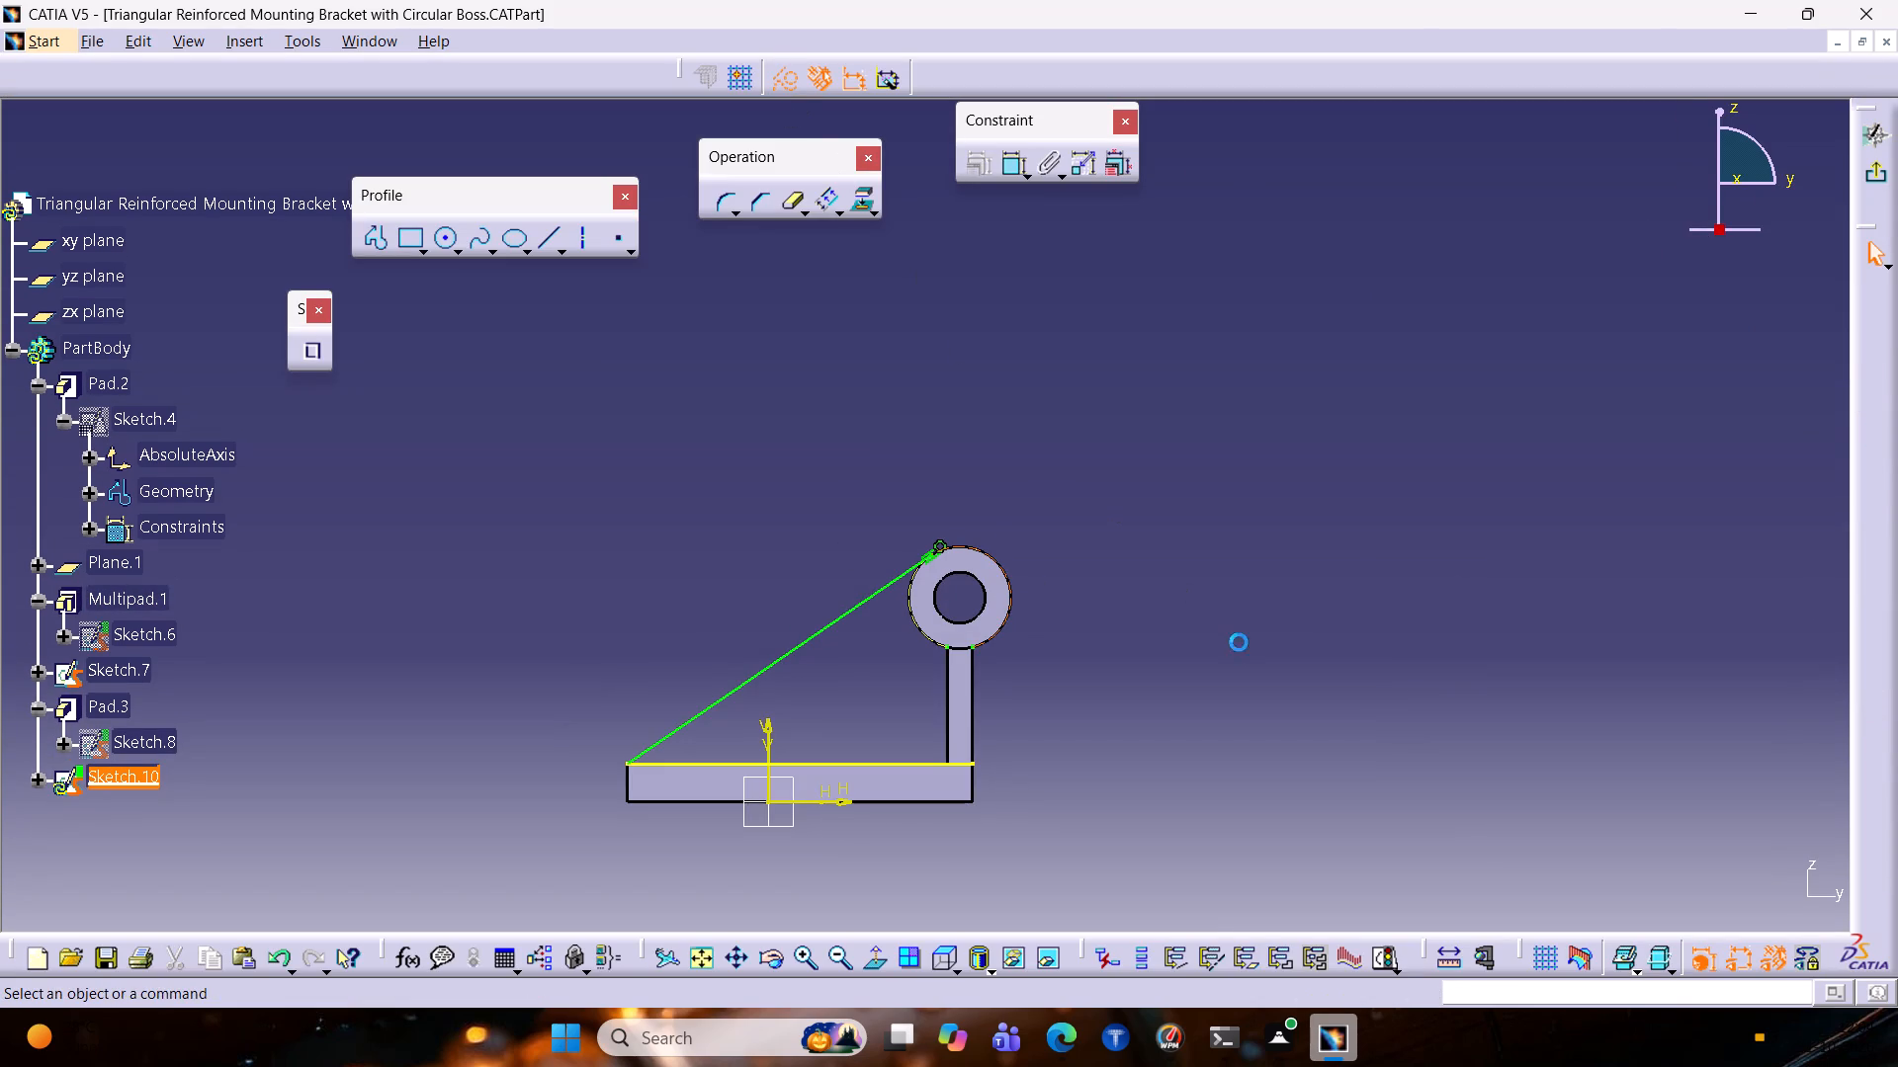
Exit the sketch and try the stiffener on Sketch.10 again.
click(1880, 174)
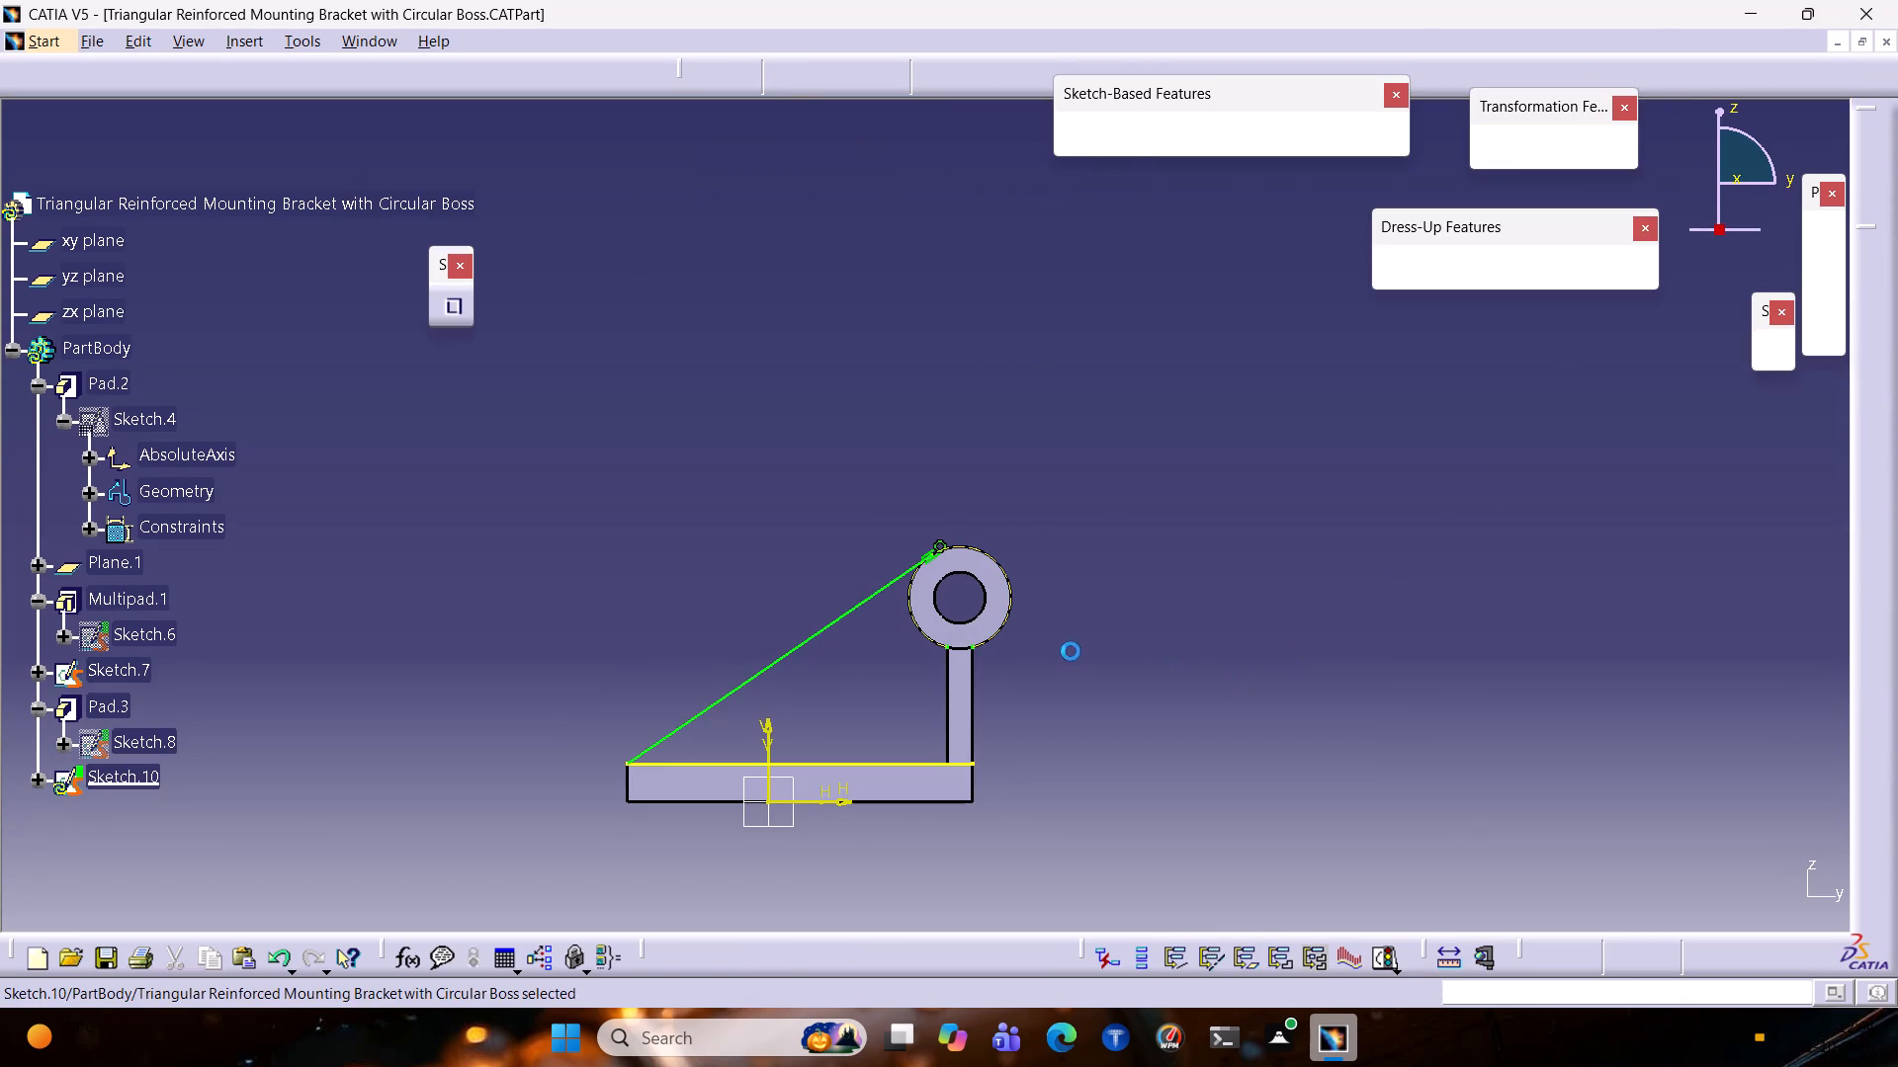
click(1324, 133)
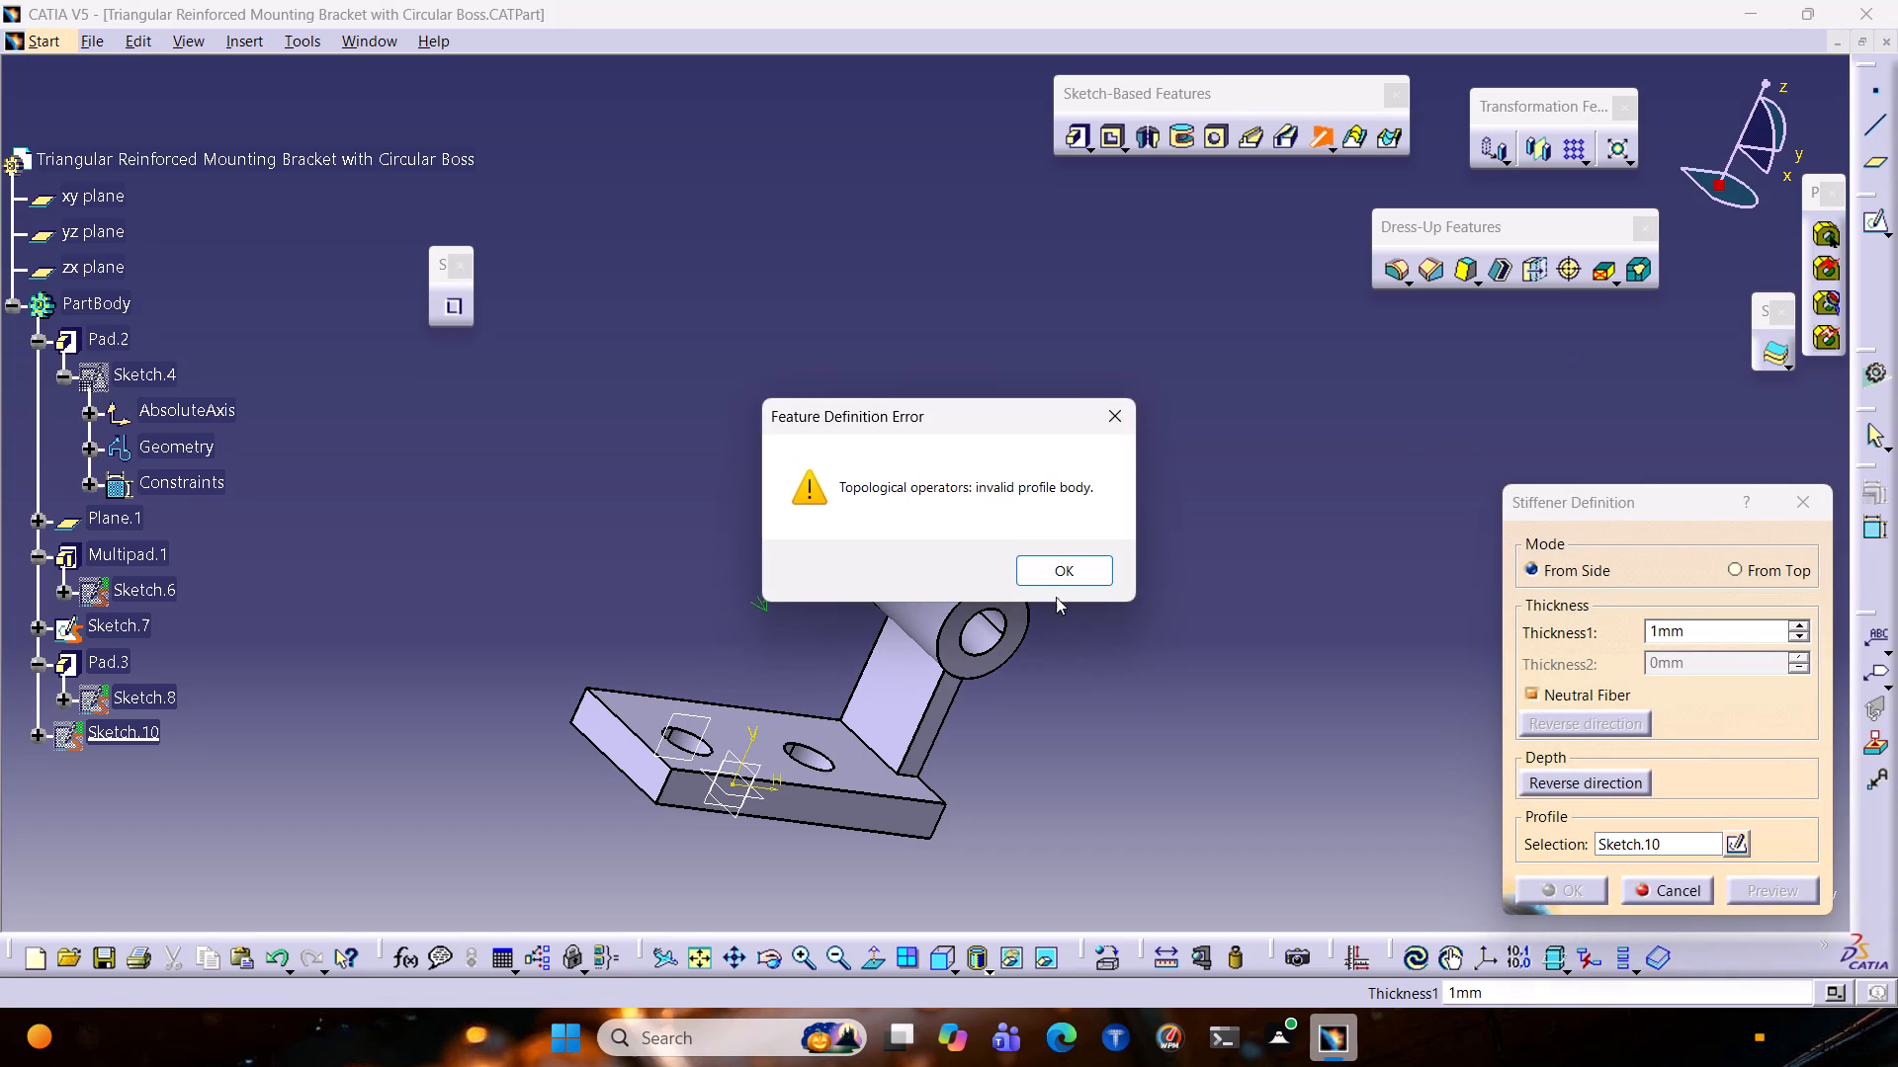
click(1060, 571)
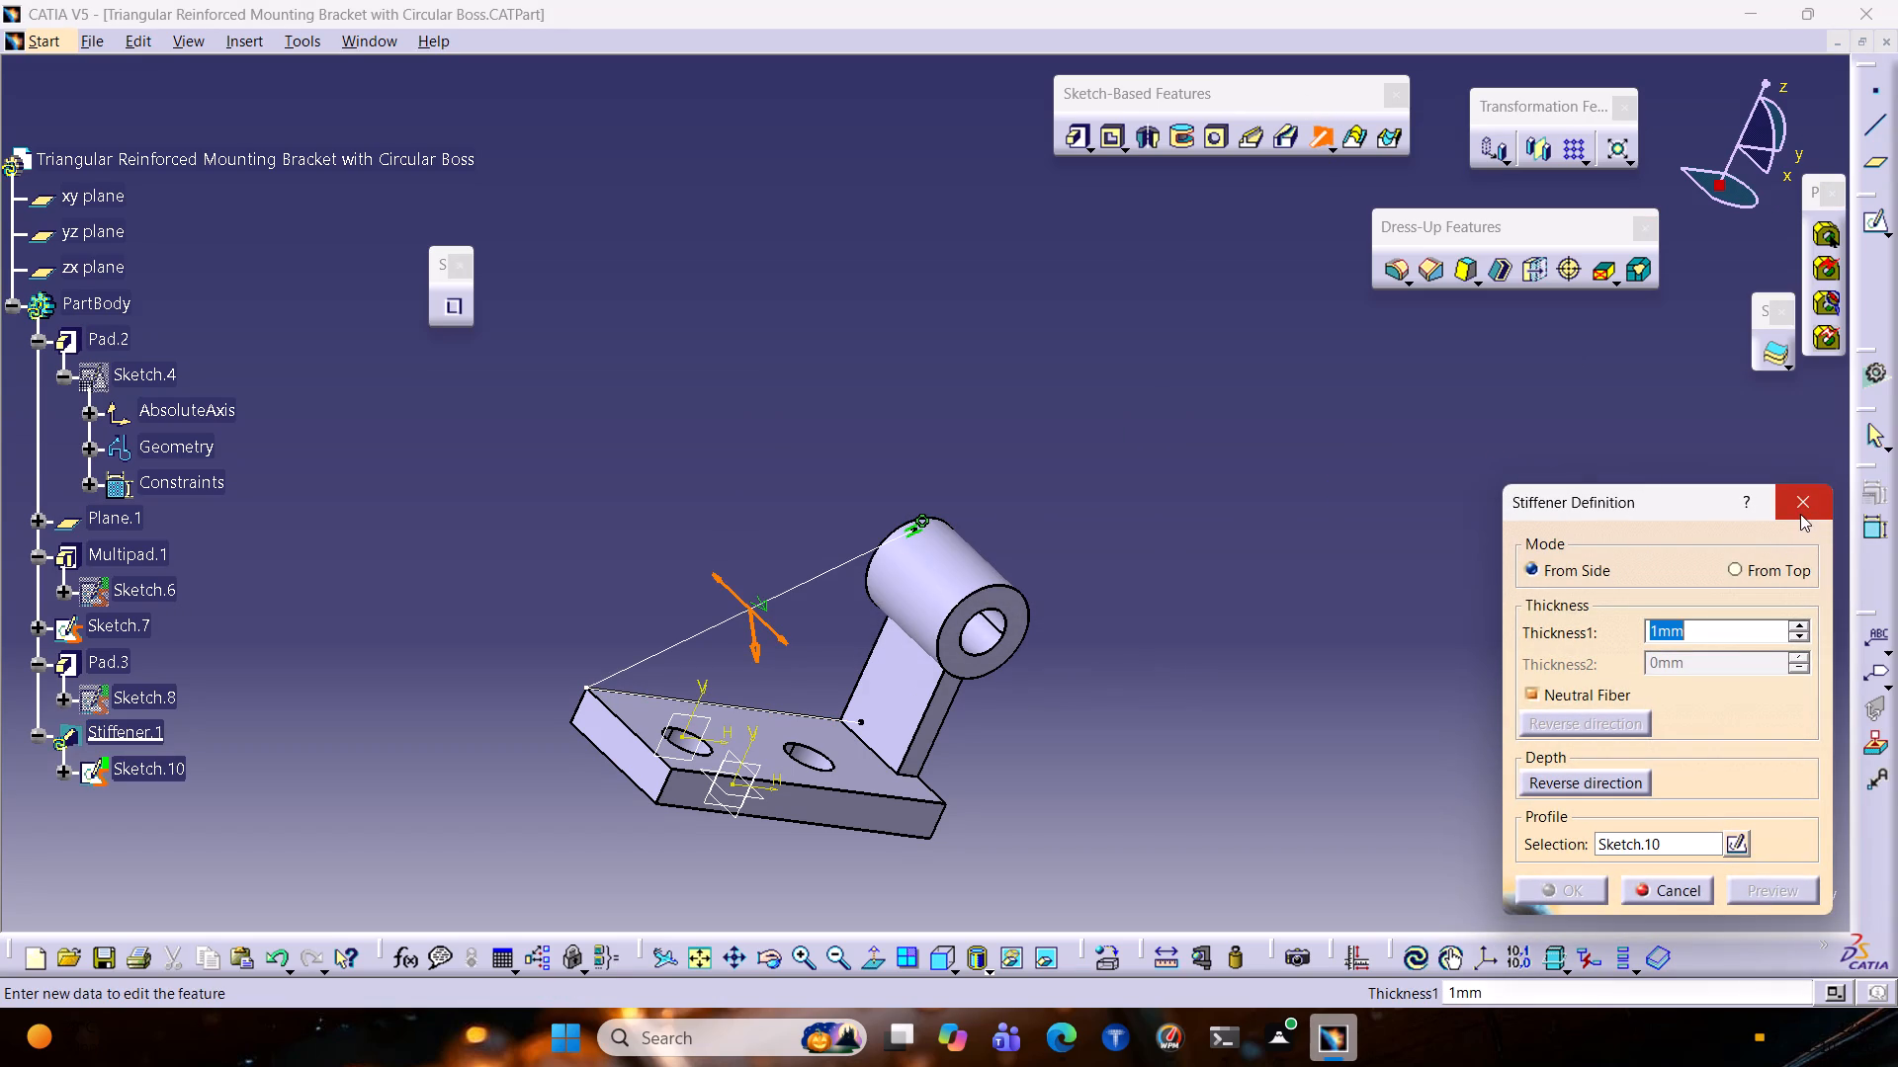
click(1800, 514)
Reopen Sketch.10 and switch new geometry from construction back to standard elements, without adding a line.
double_click(823, 566)
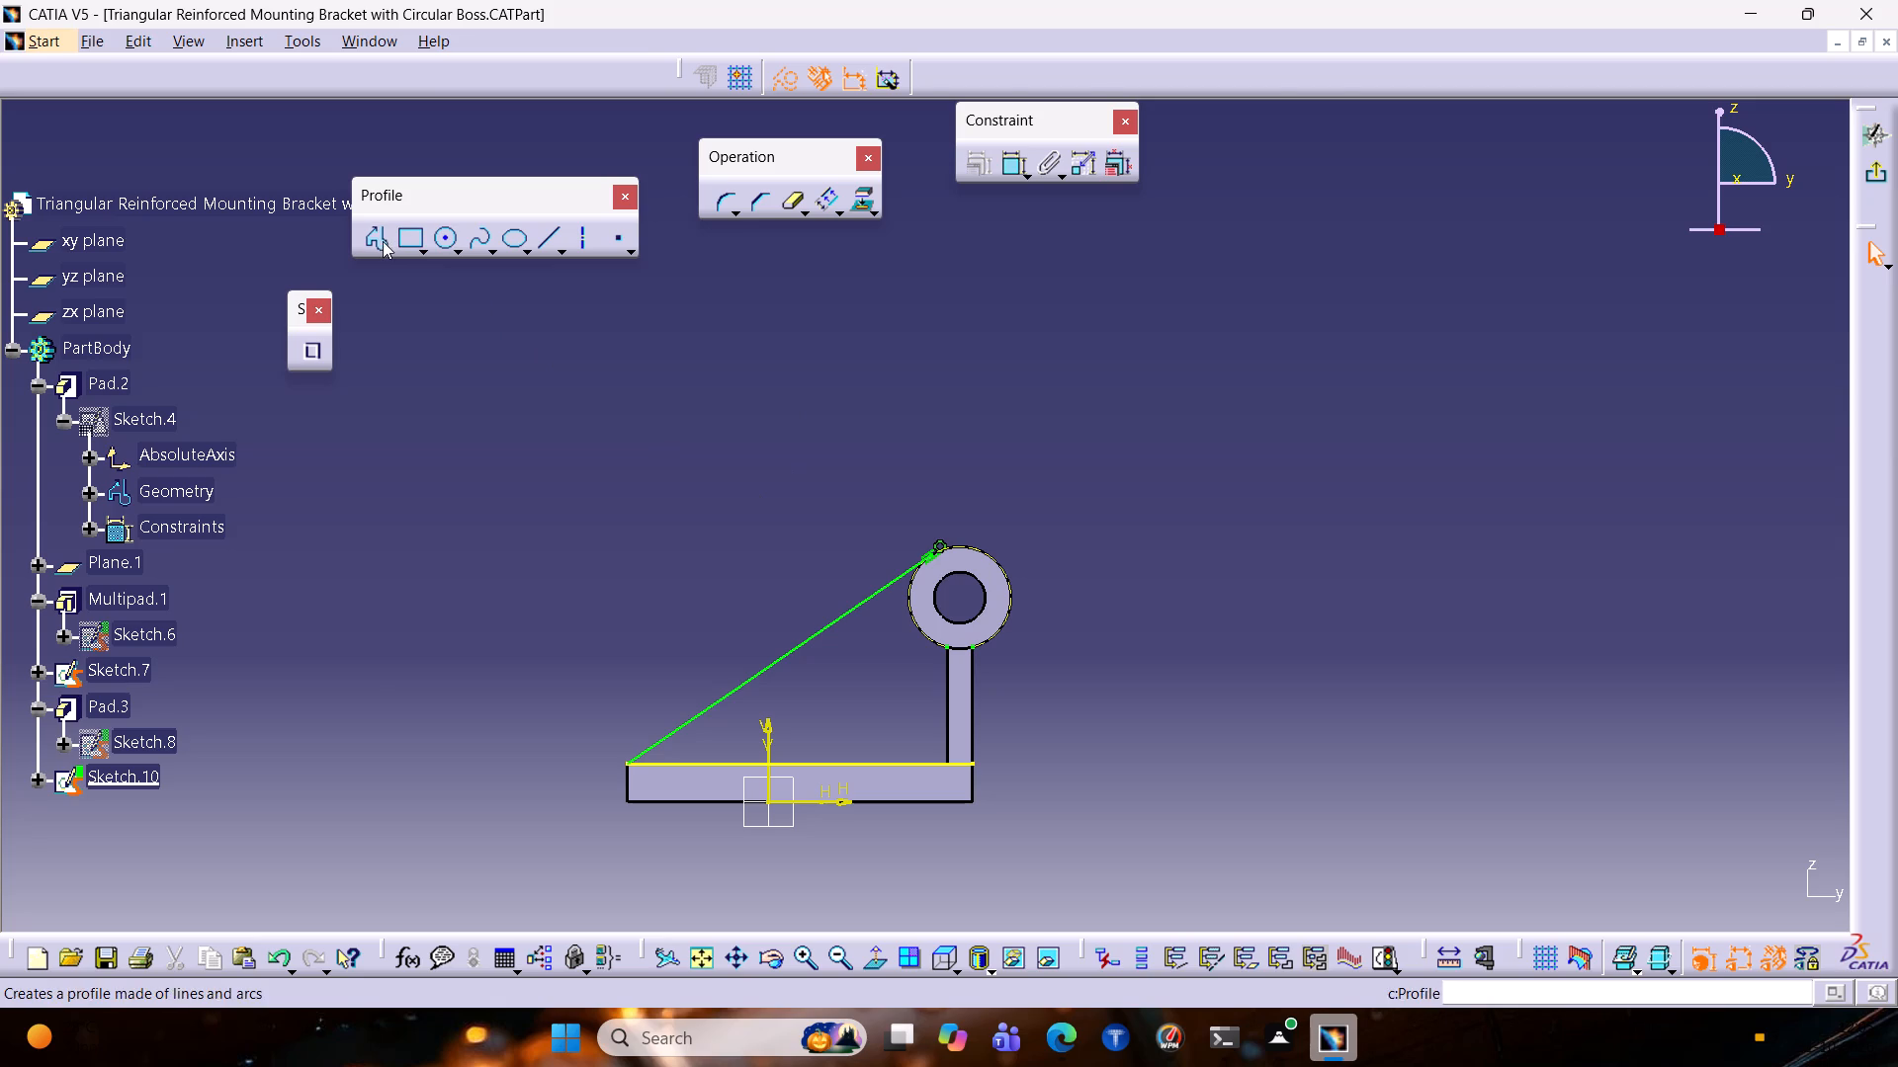
click(380, 241)
click(971, 759)
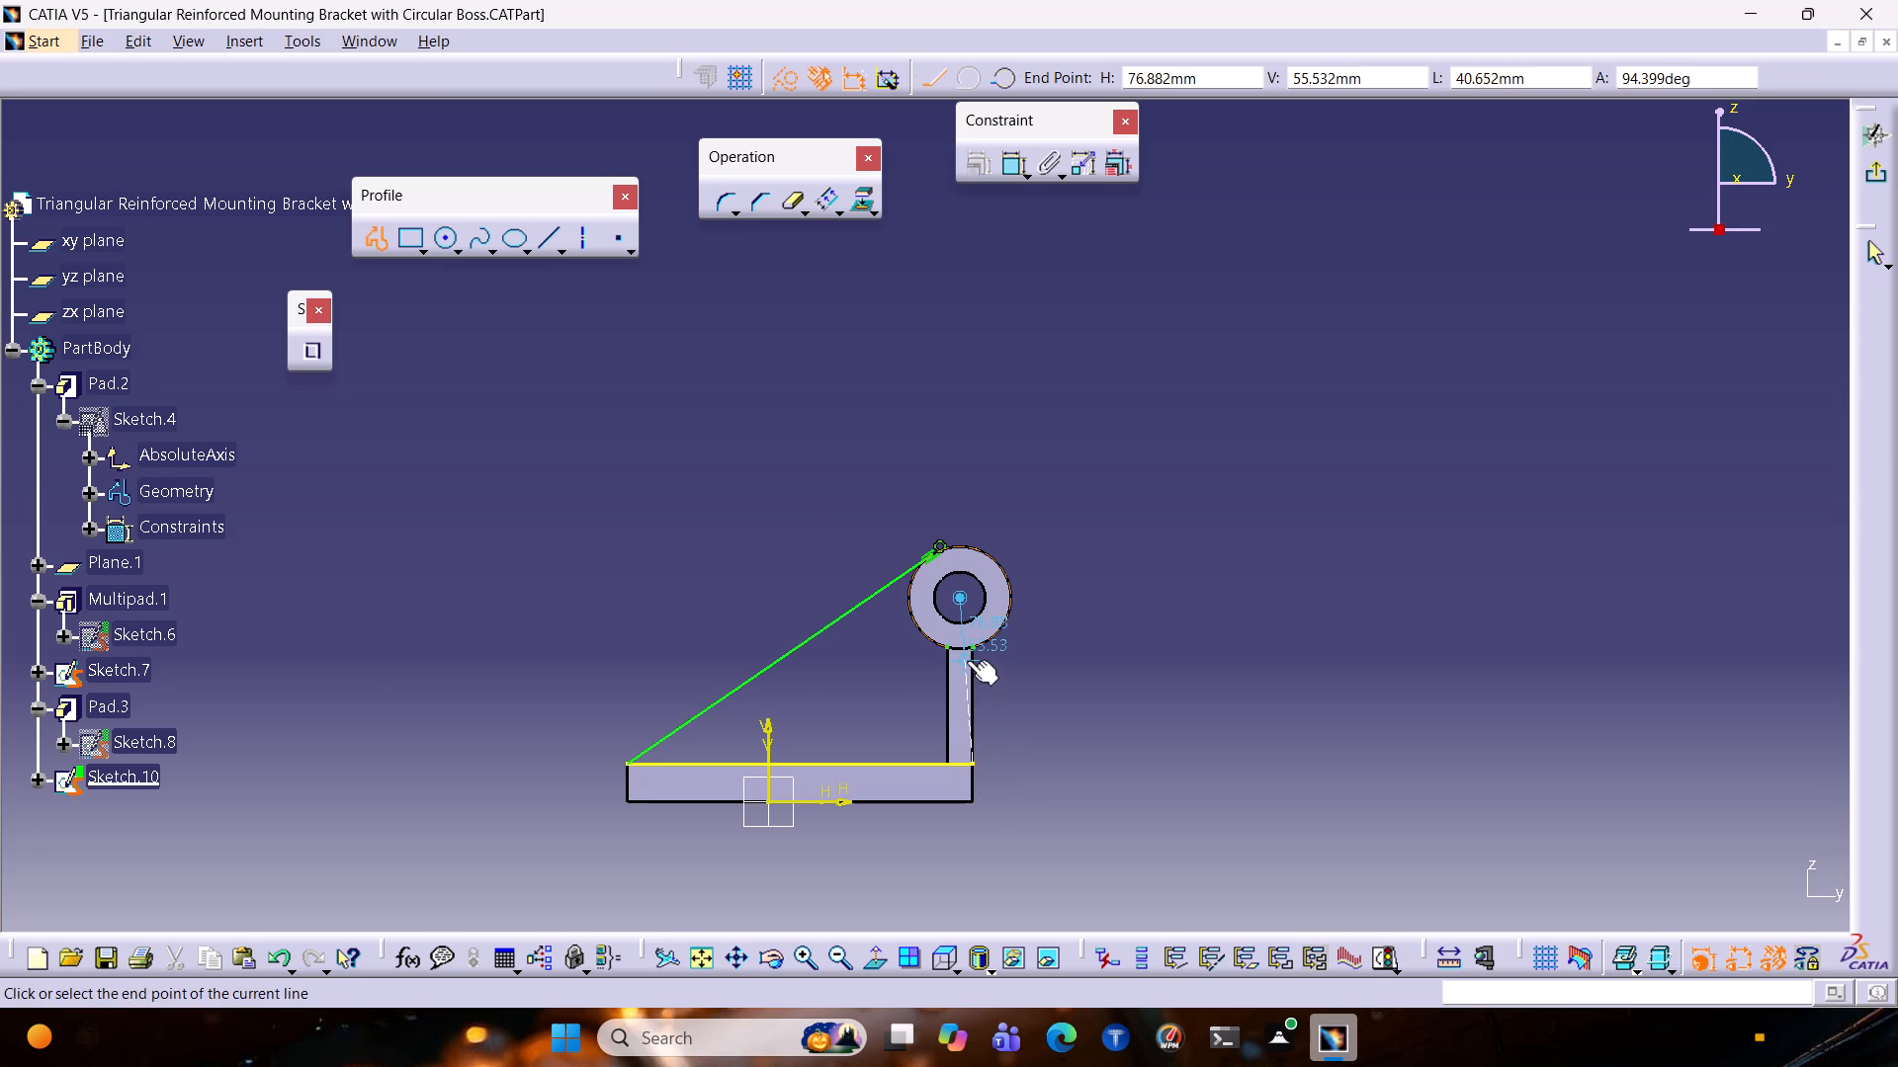
click(774, 75)
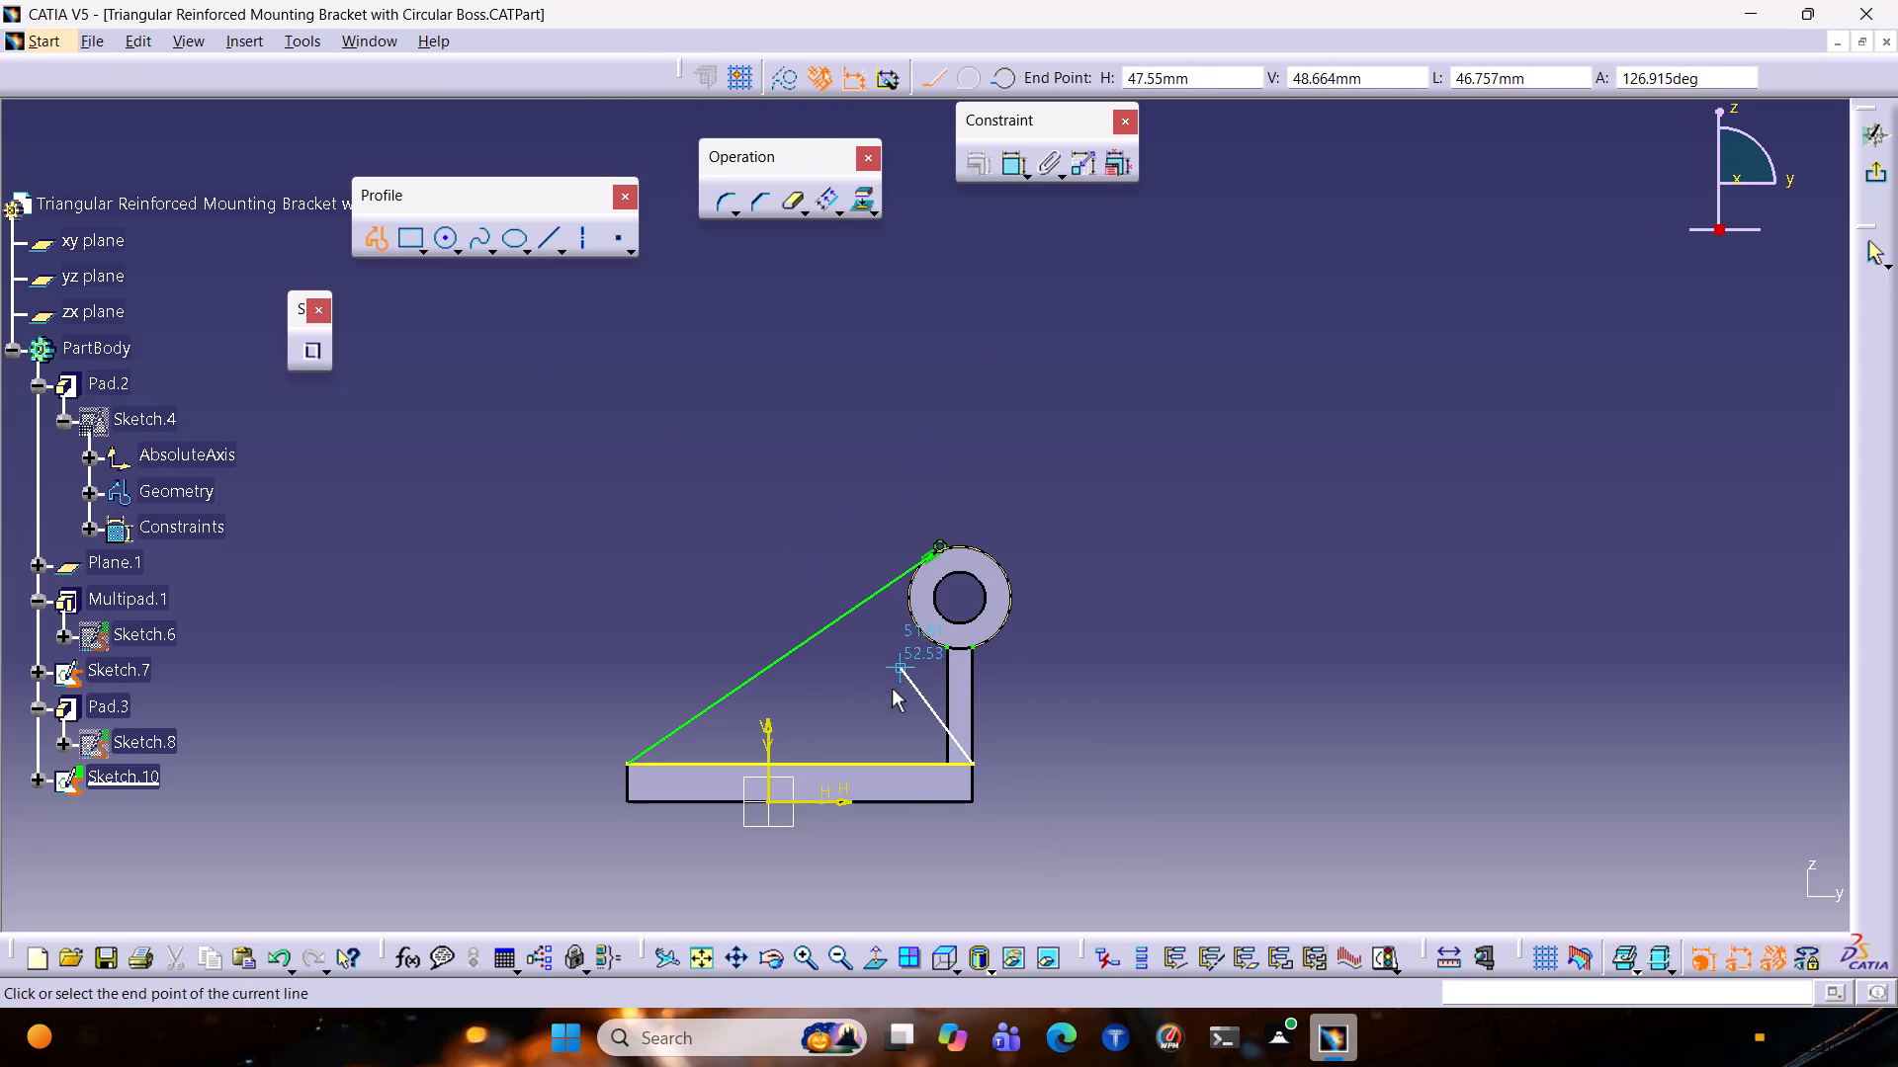
key(Escape)
key(Escape)
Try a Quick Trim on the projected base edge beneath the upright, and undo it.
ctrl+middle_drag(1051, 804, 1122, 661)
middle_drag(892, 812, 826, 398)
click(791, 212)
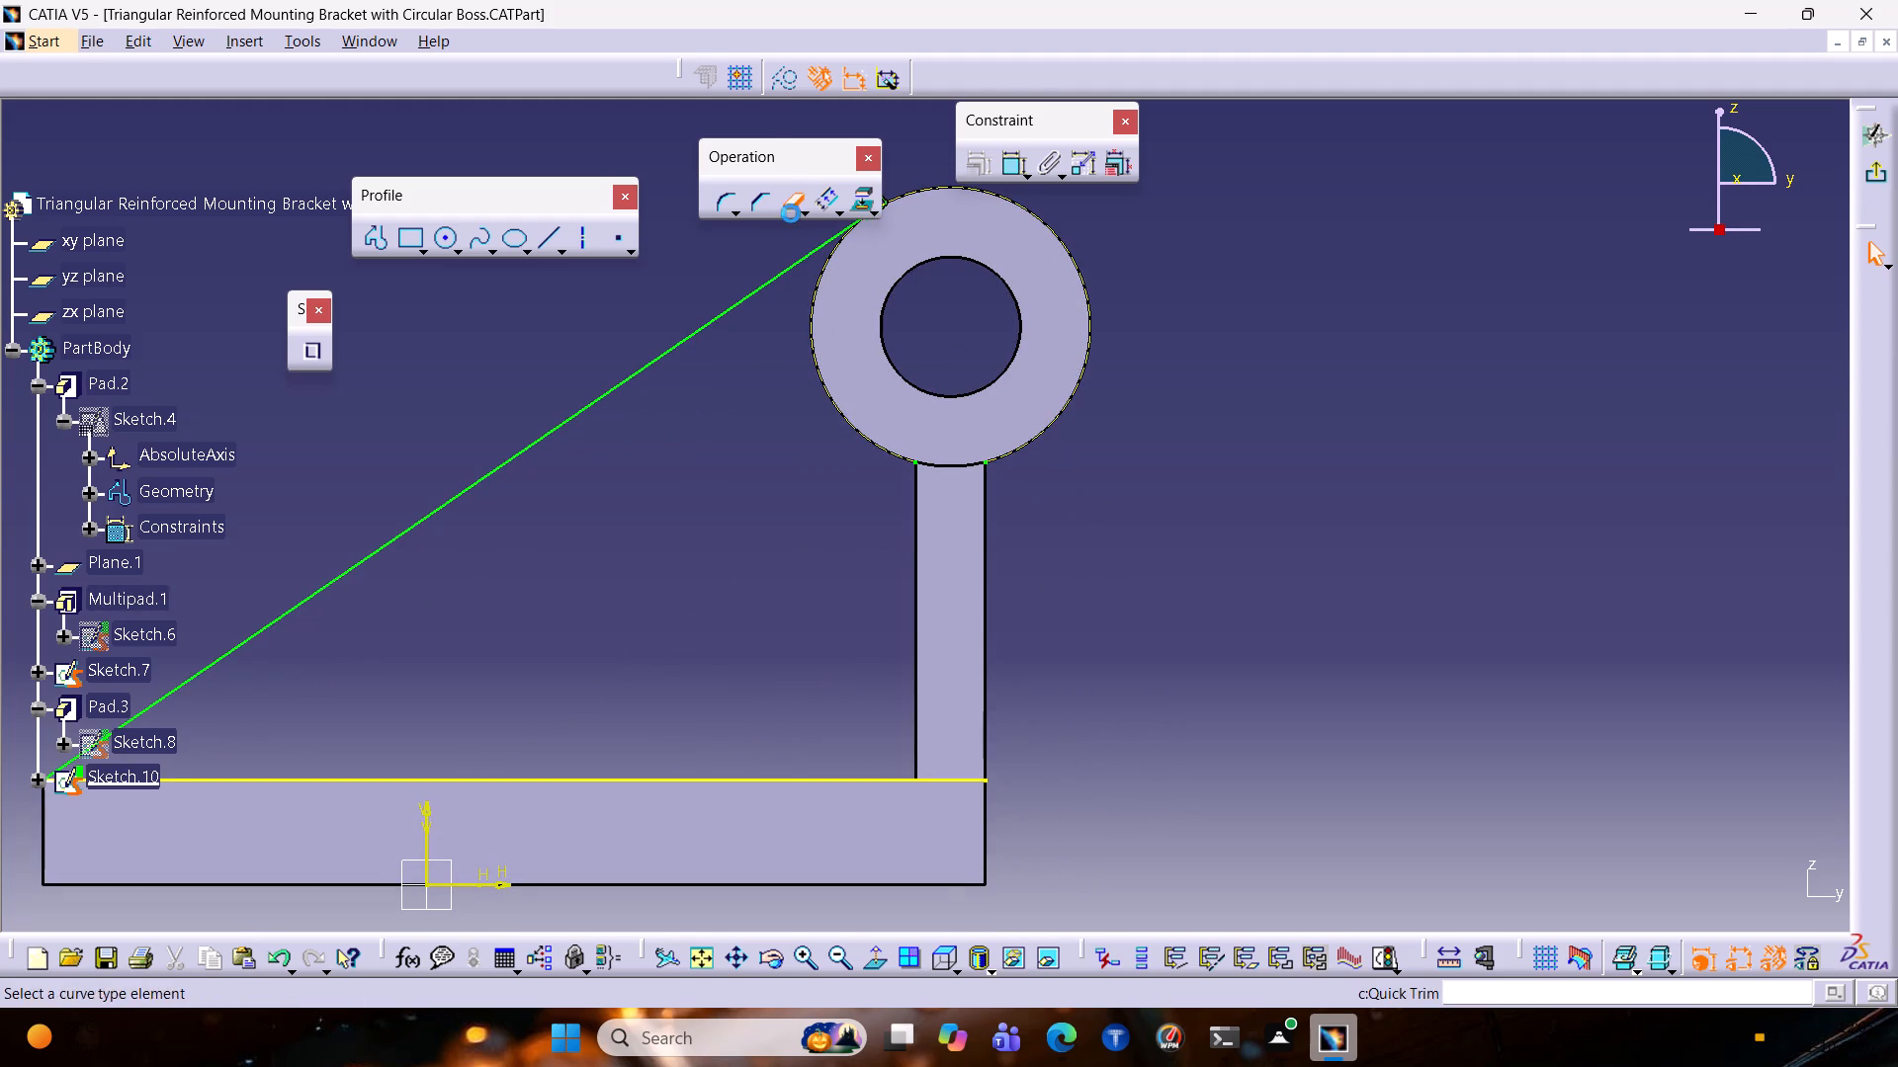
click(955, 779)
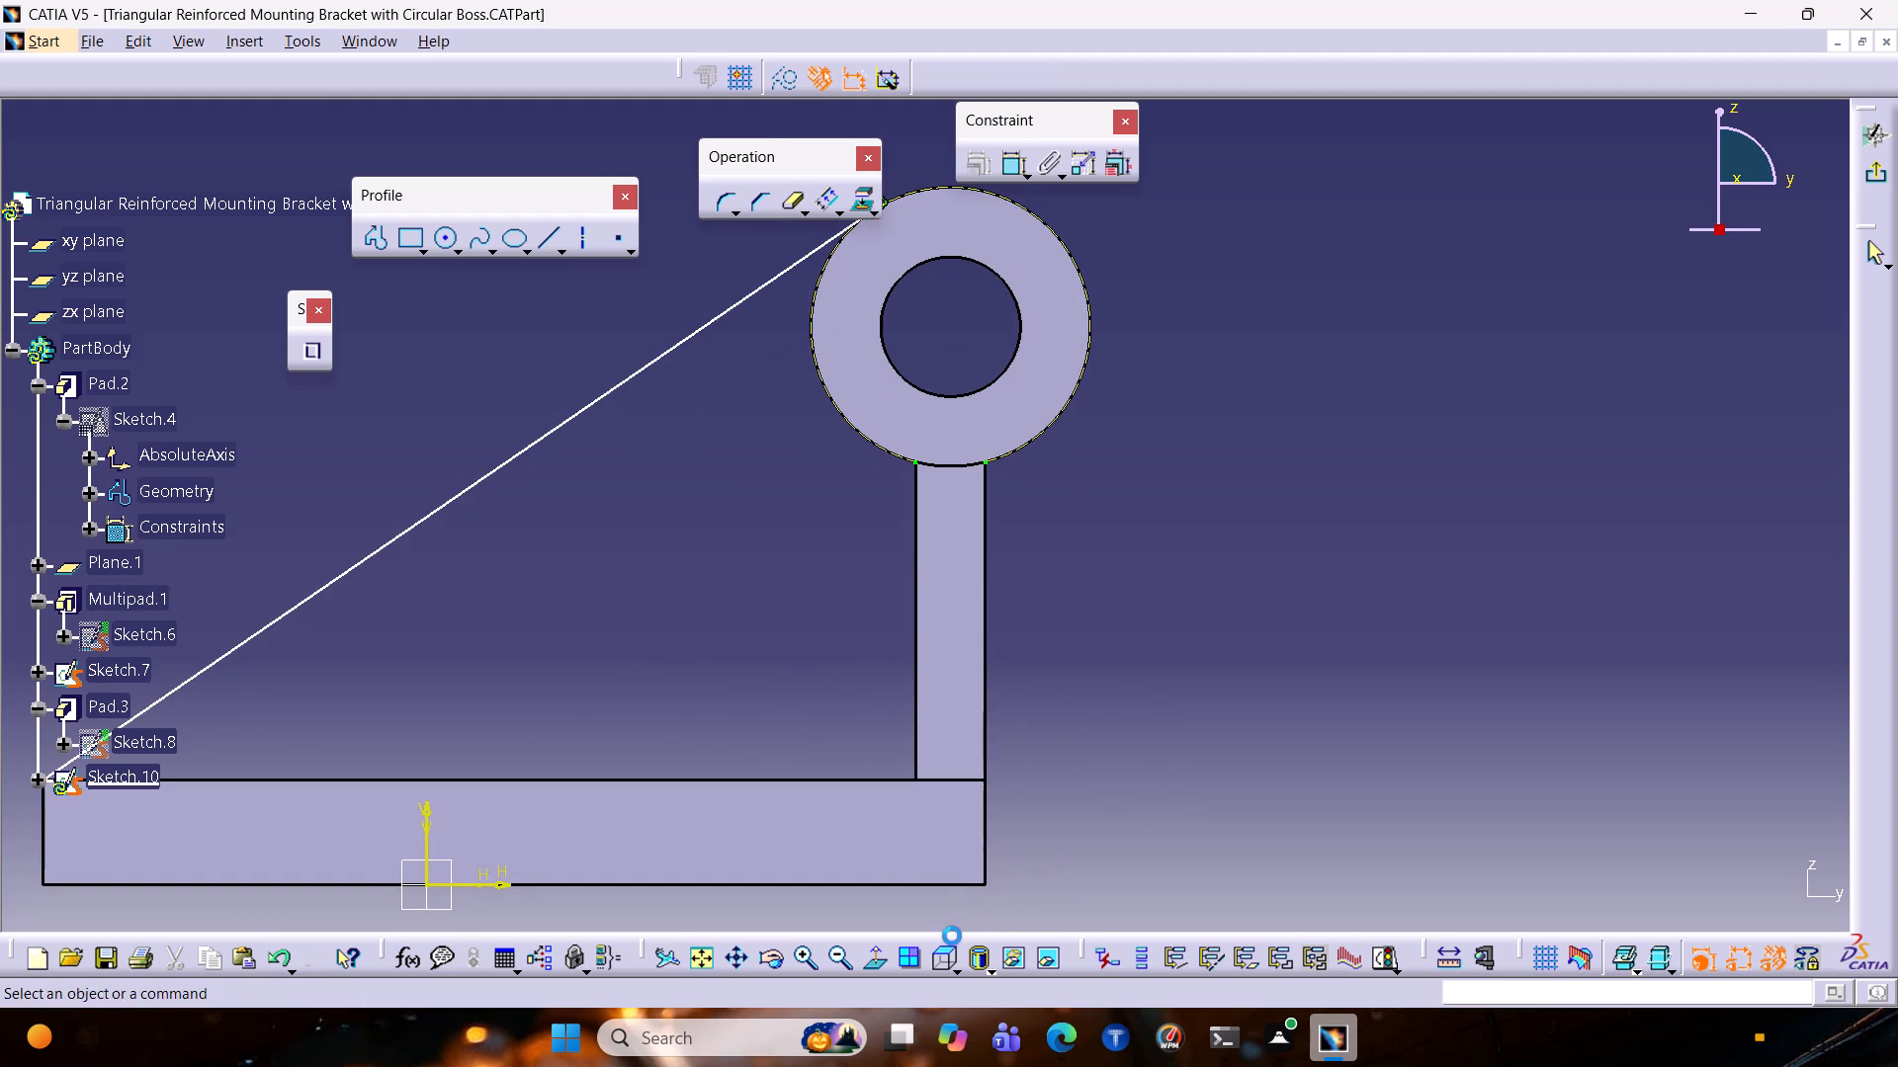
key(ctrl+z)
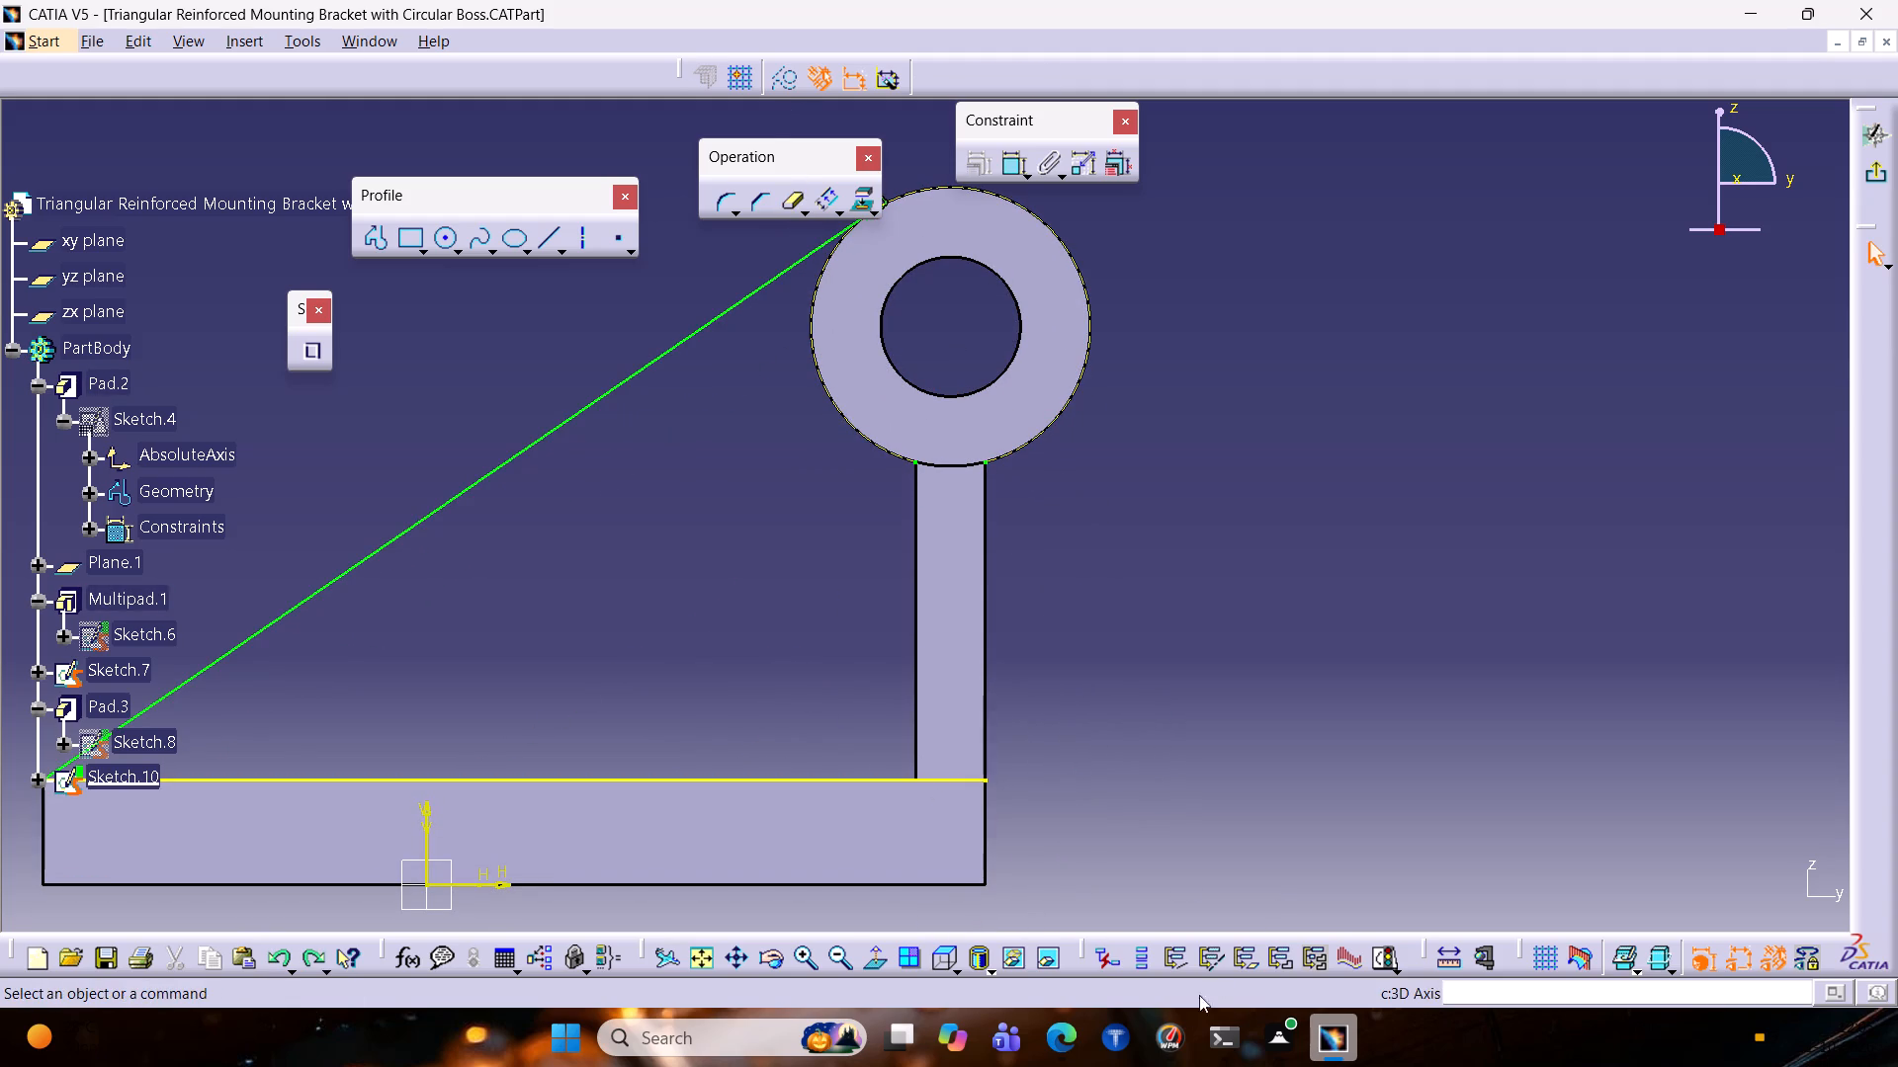
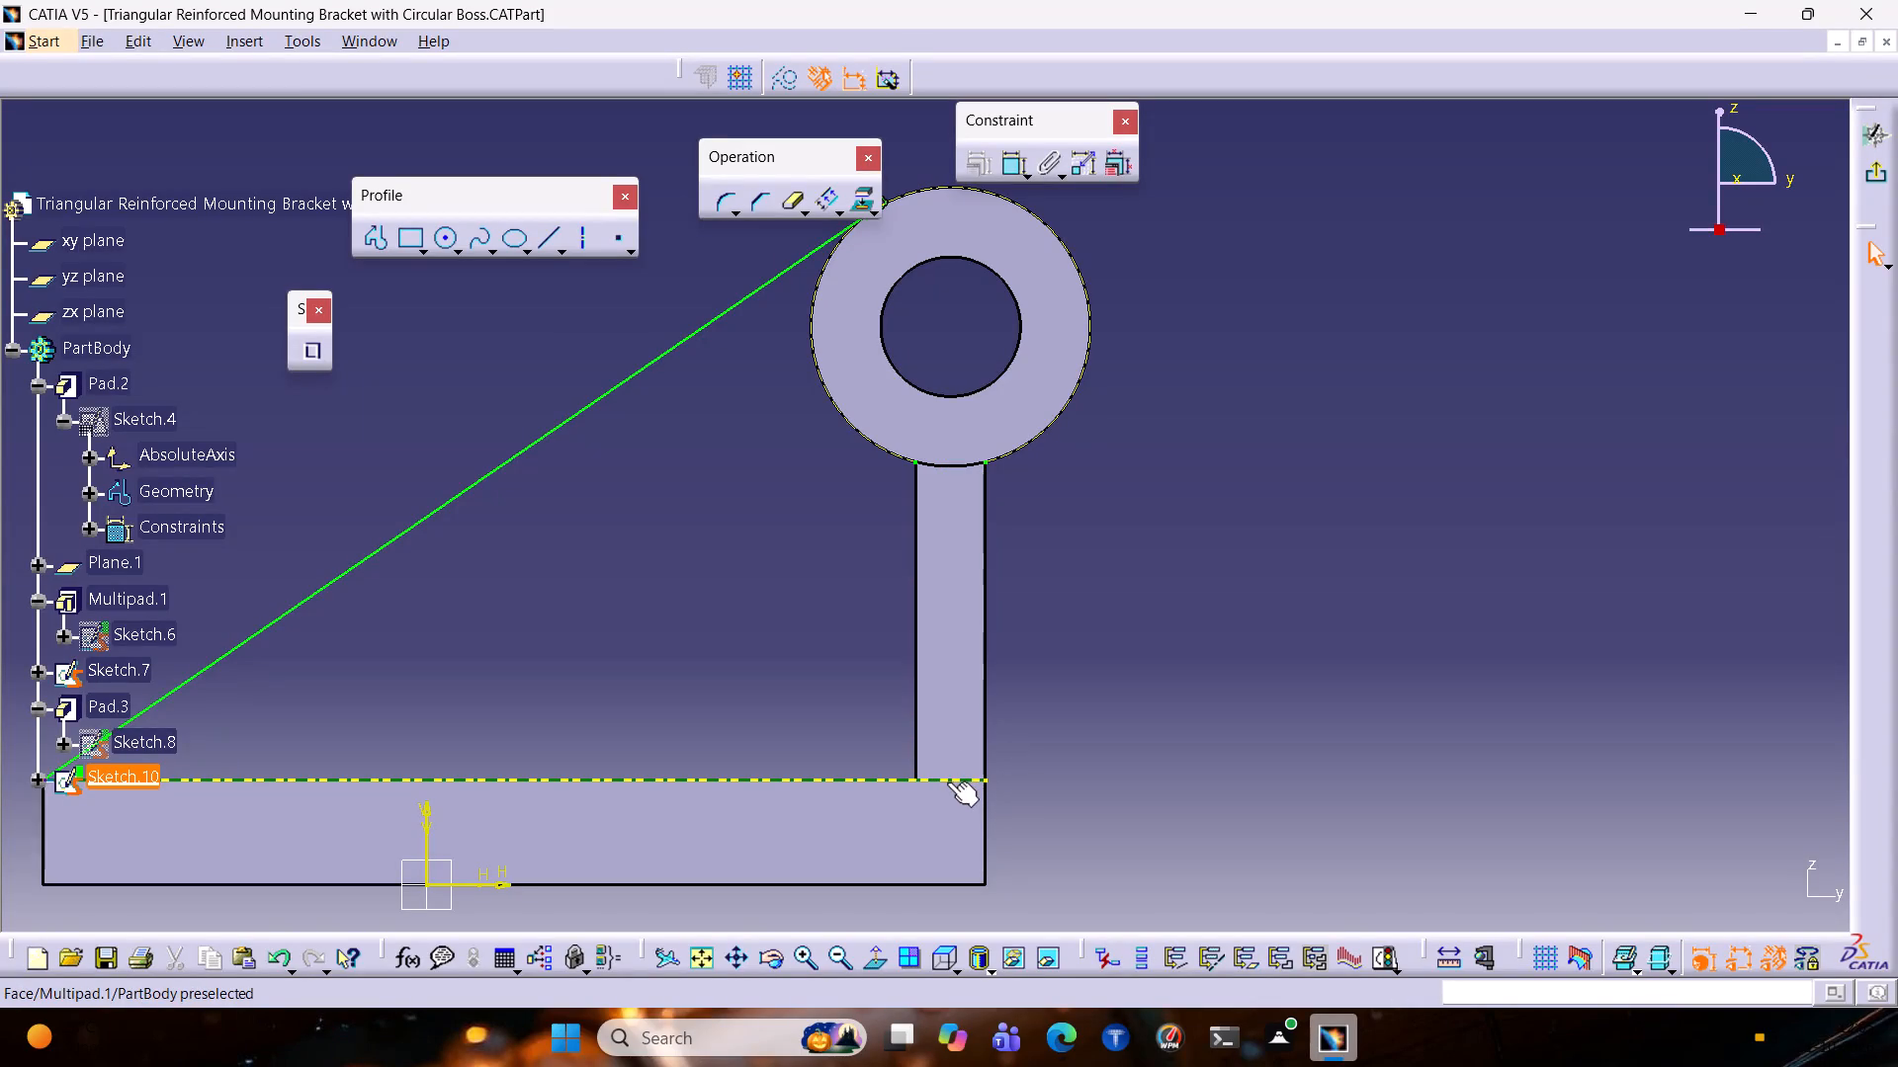
Try Quick Trim with the break option on the projected base edge beneath the upright in Sketch.10.
double_click(791, 211)
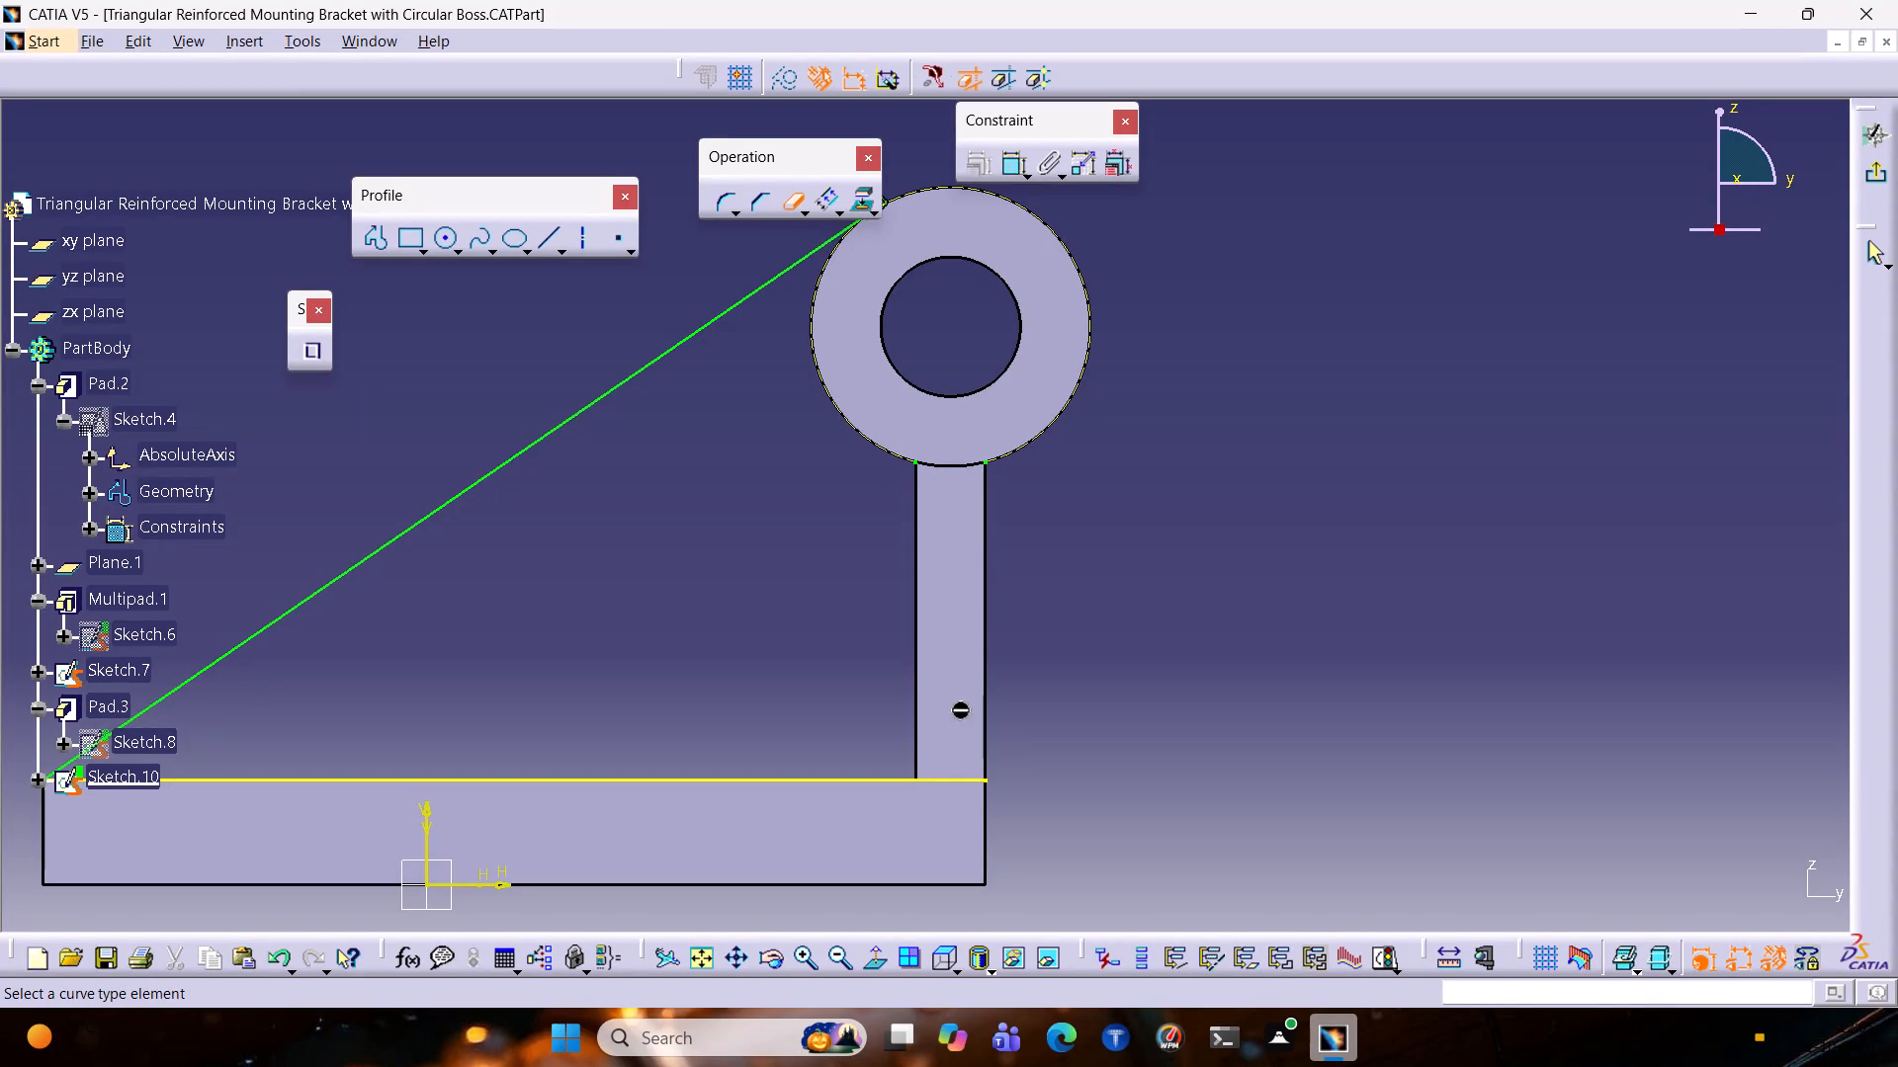
click(1034, 75)
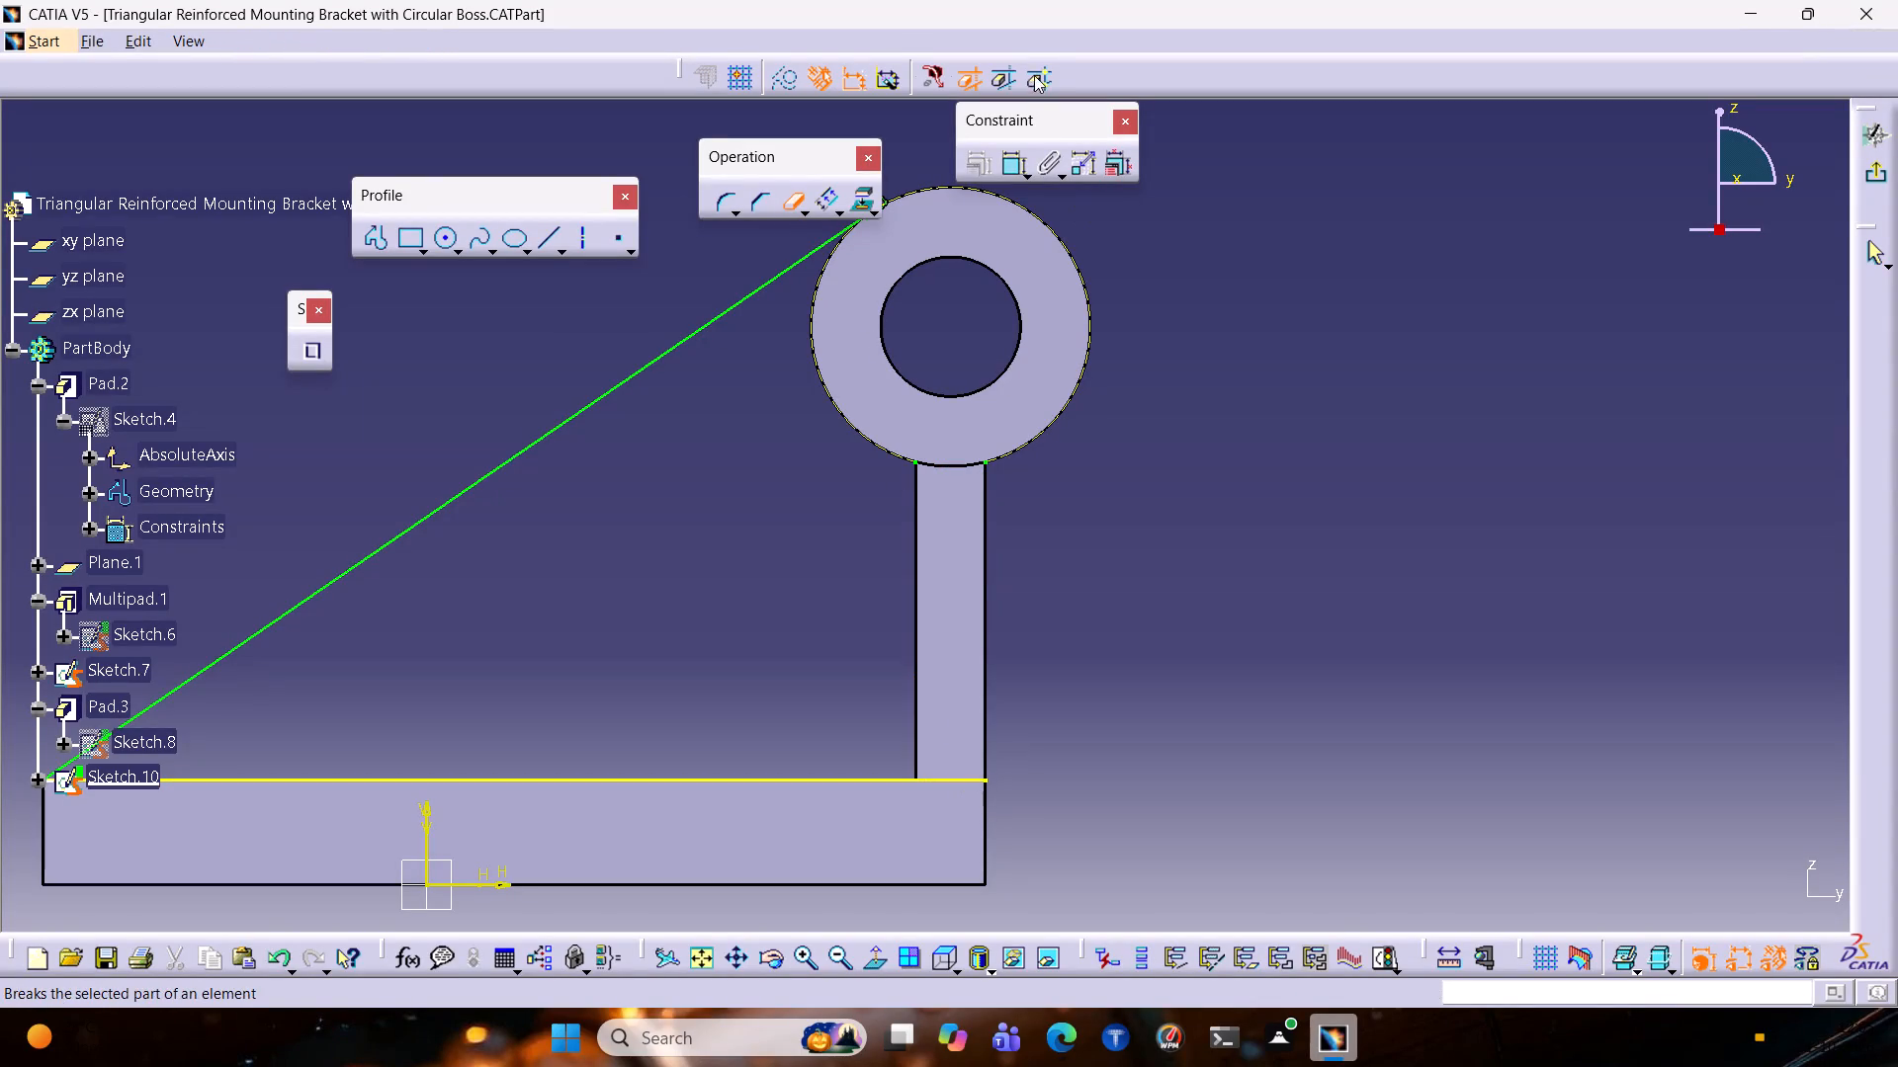
click(953, 778)
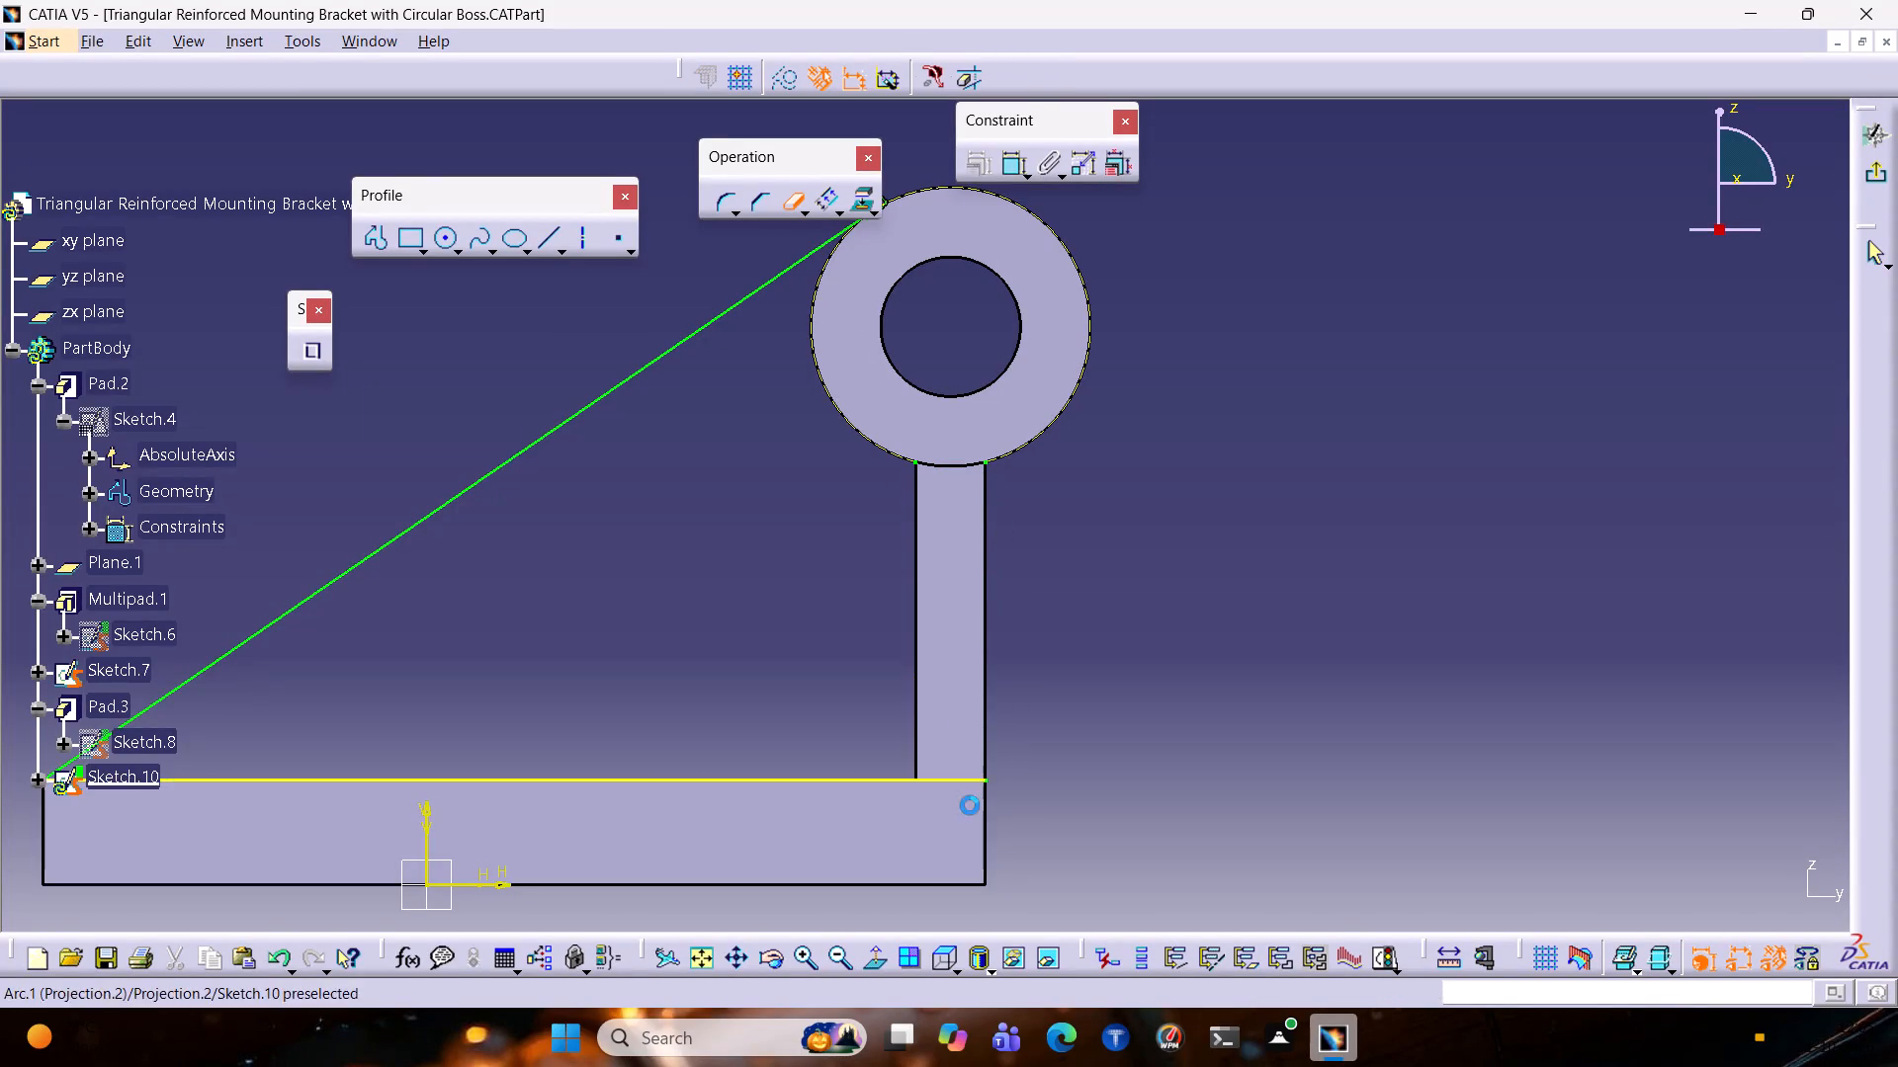
click(953, 778)
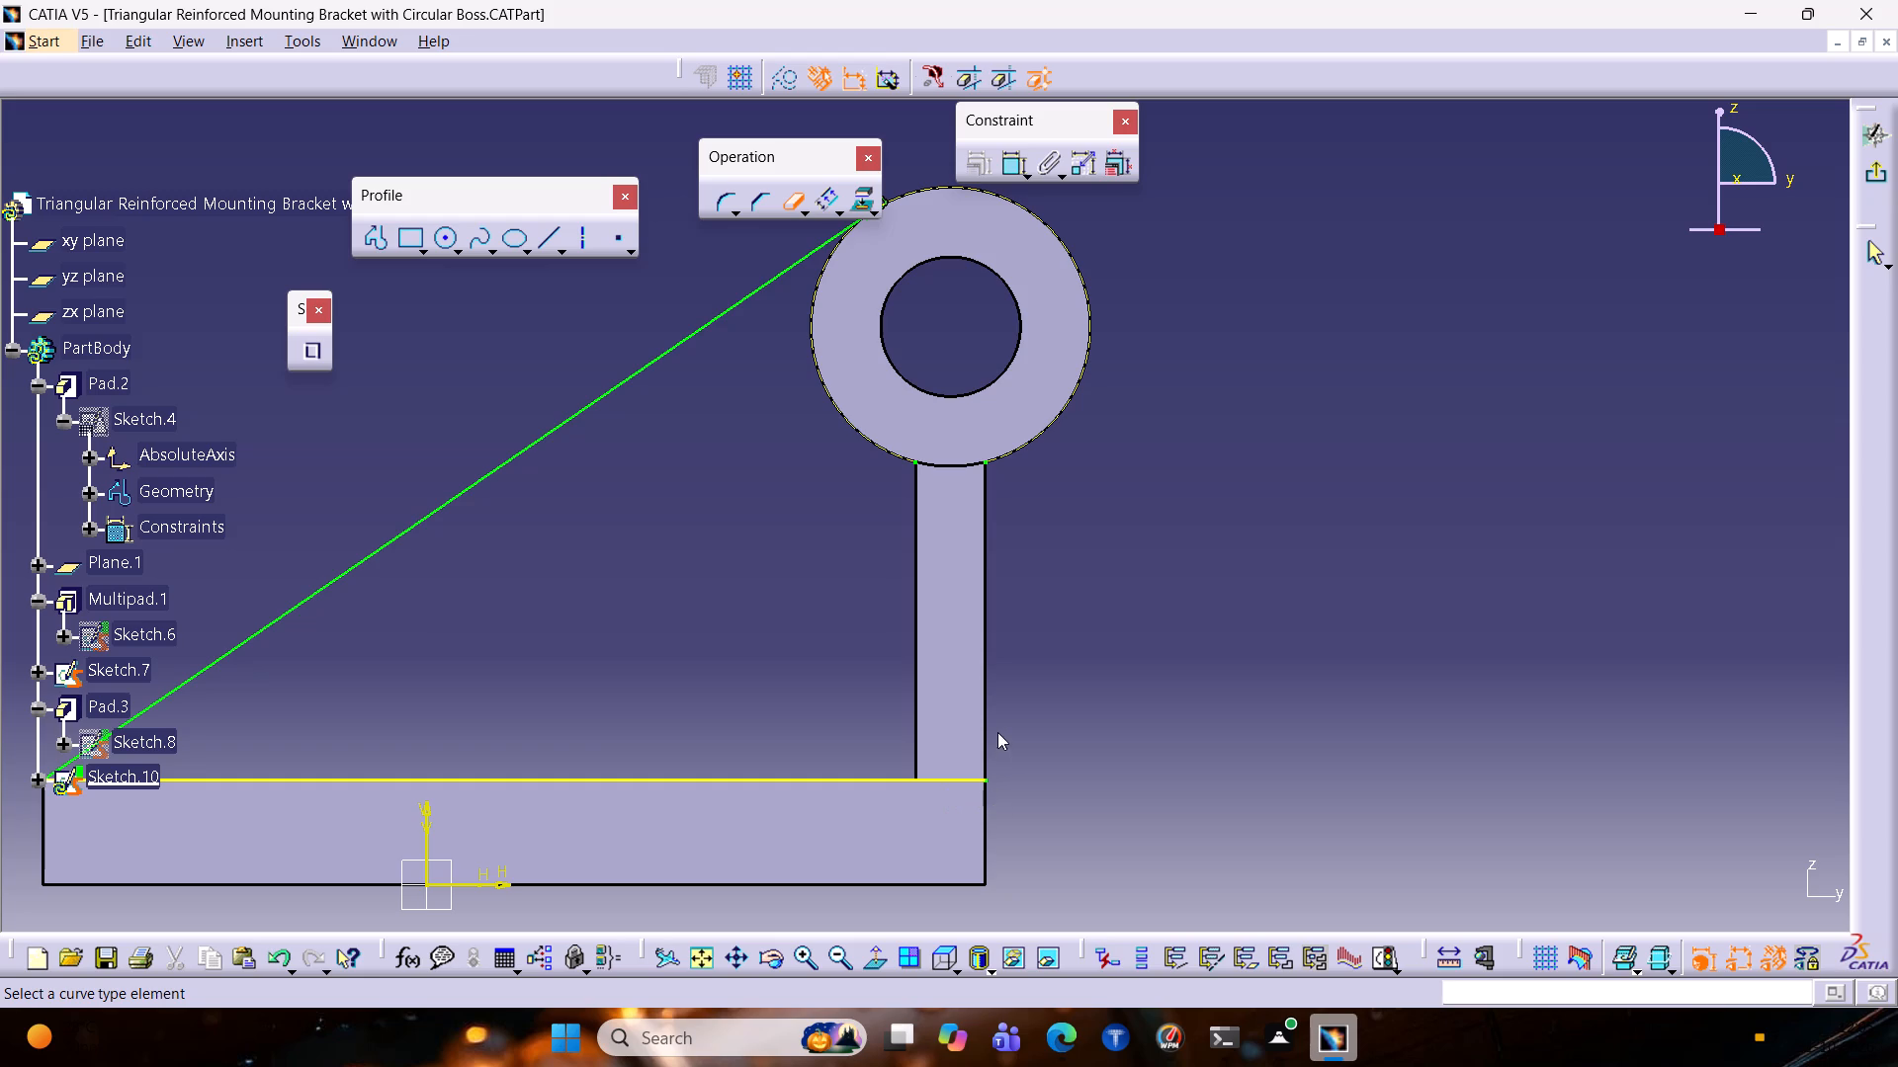
key(Escape)
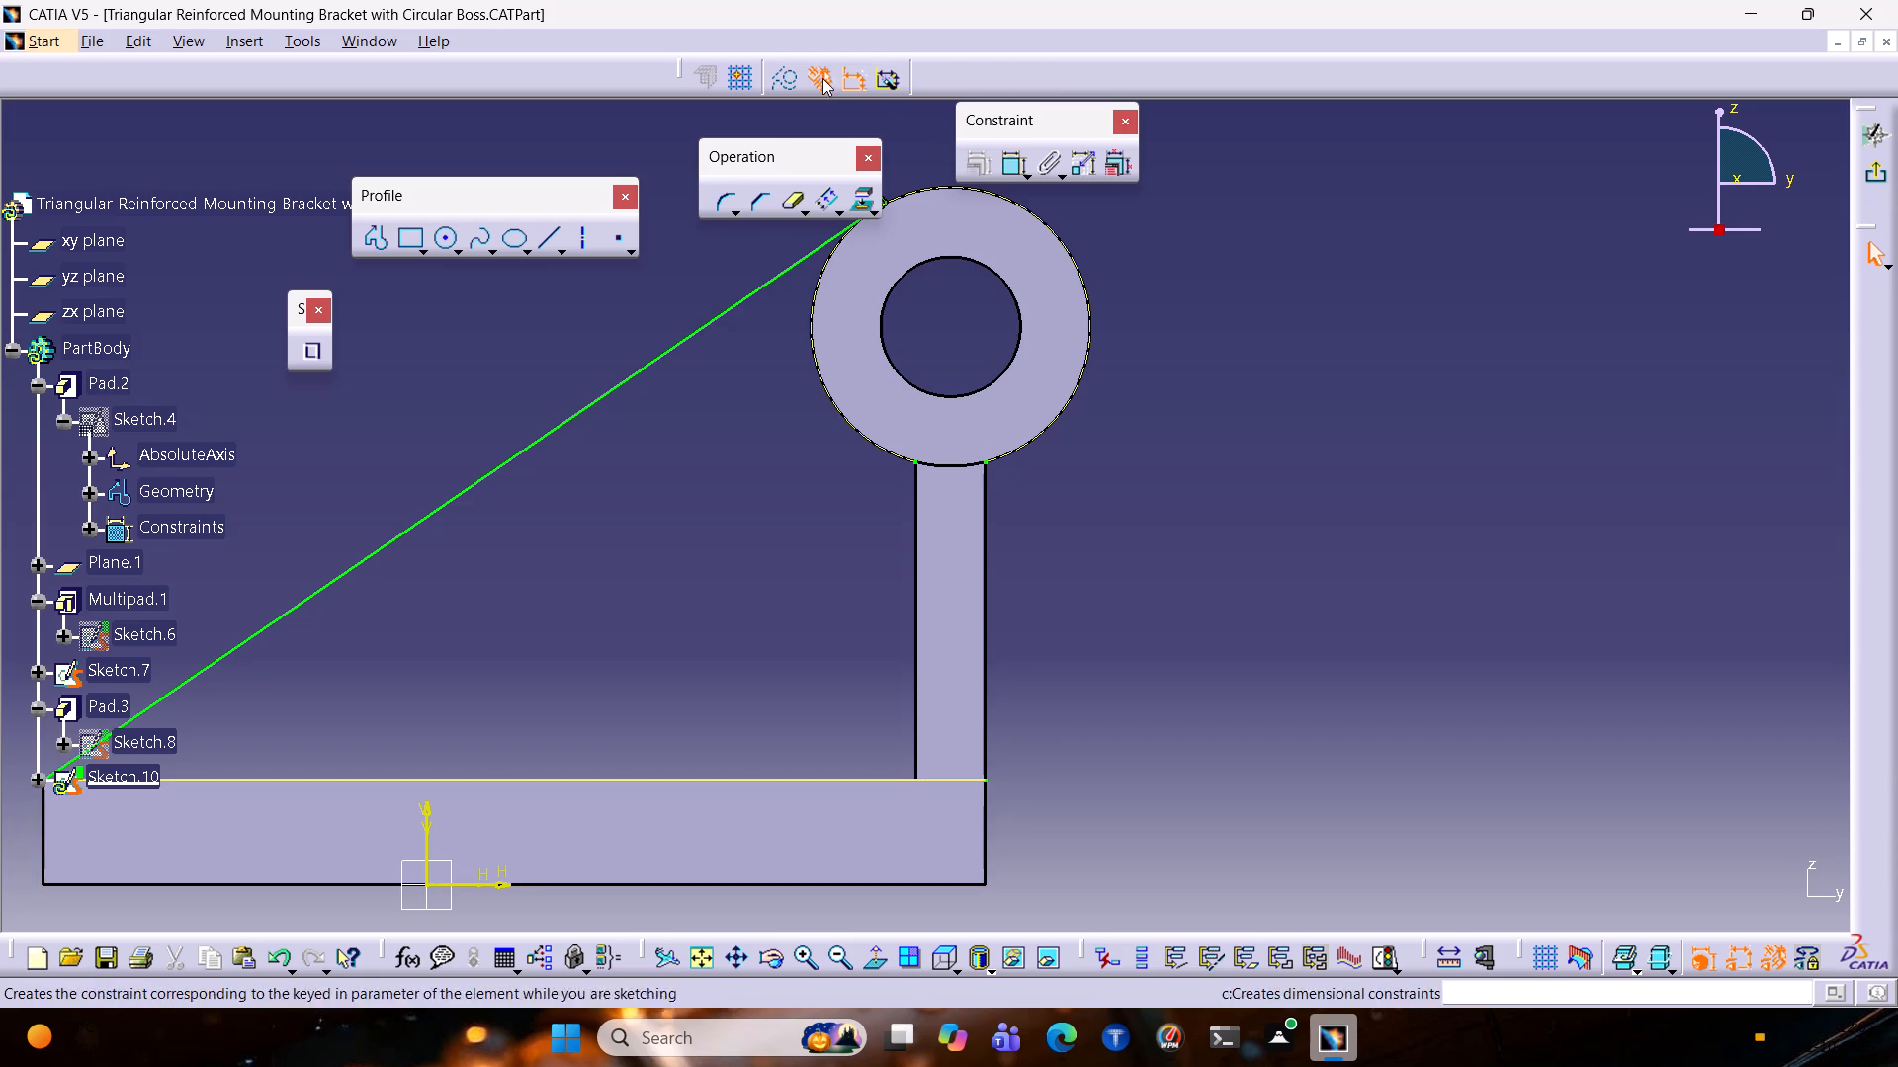
Draw a vertical line up the upright's outer edge, from the base edge's end to about V 56 mm, and exit the sketch.
click(380, 236)
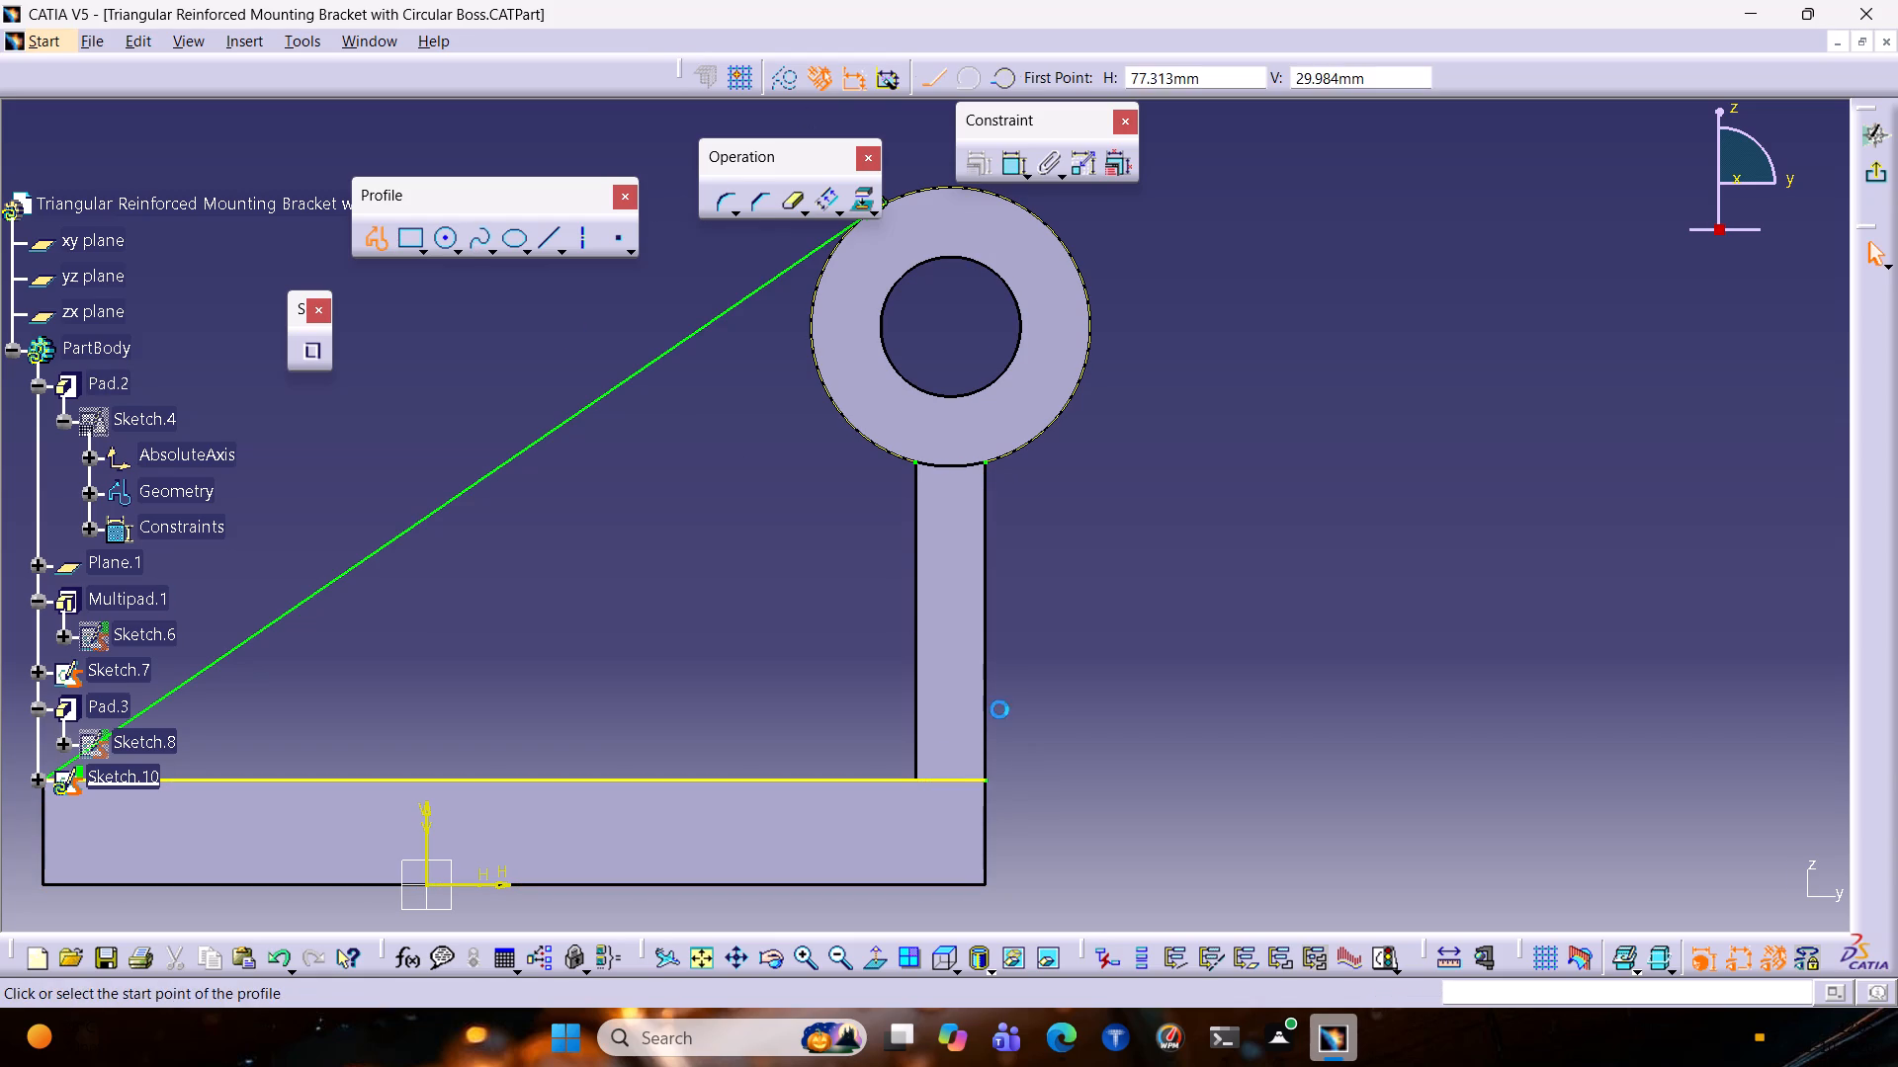
click(985, 778)
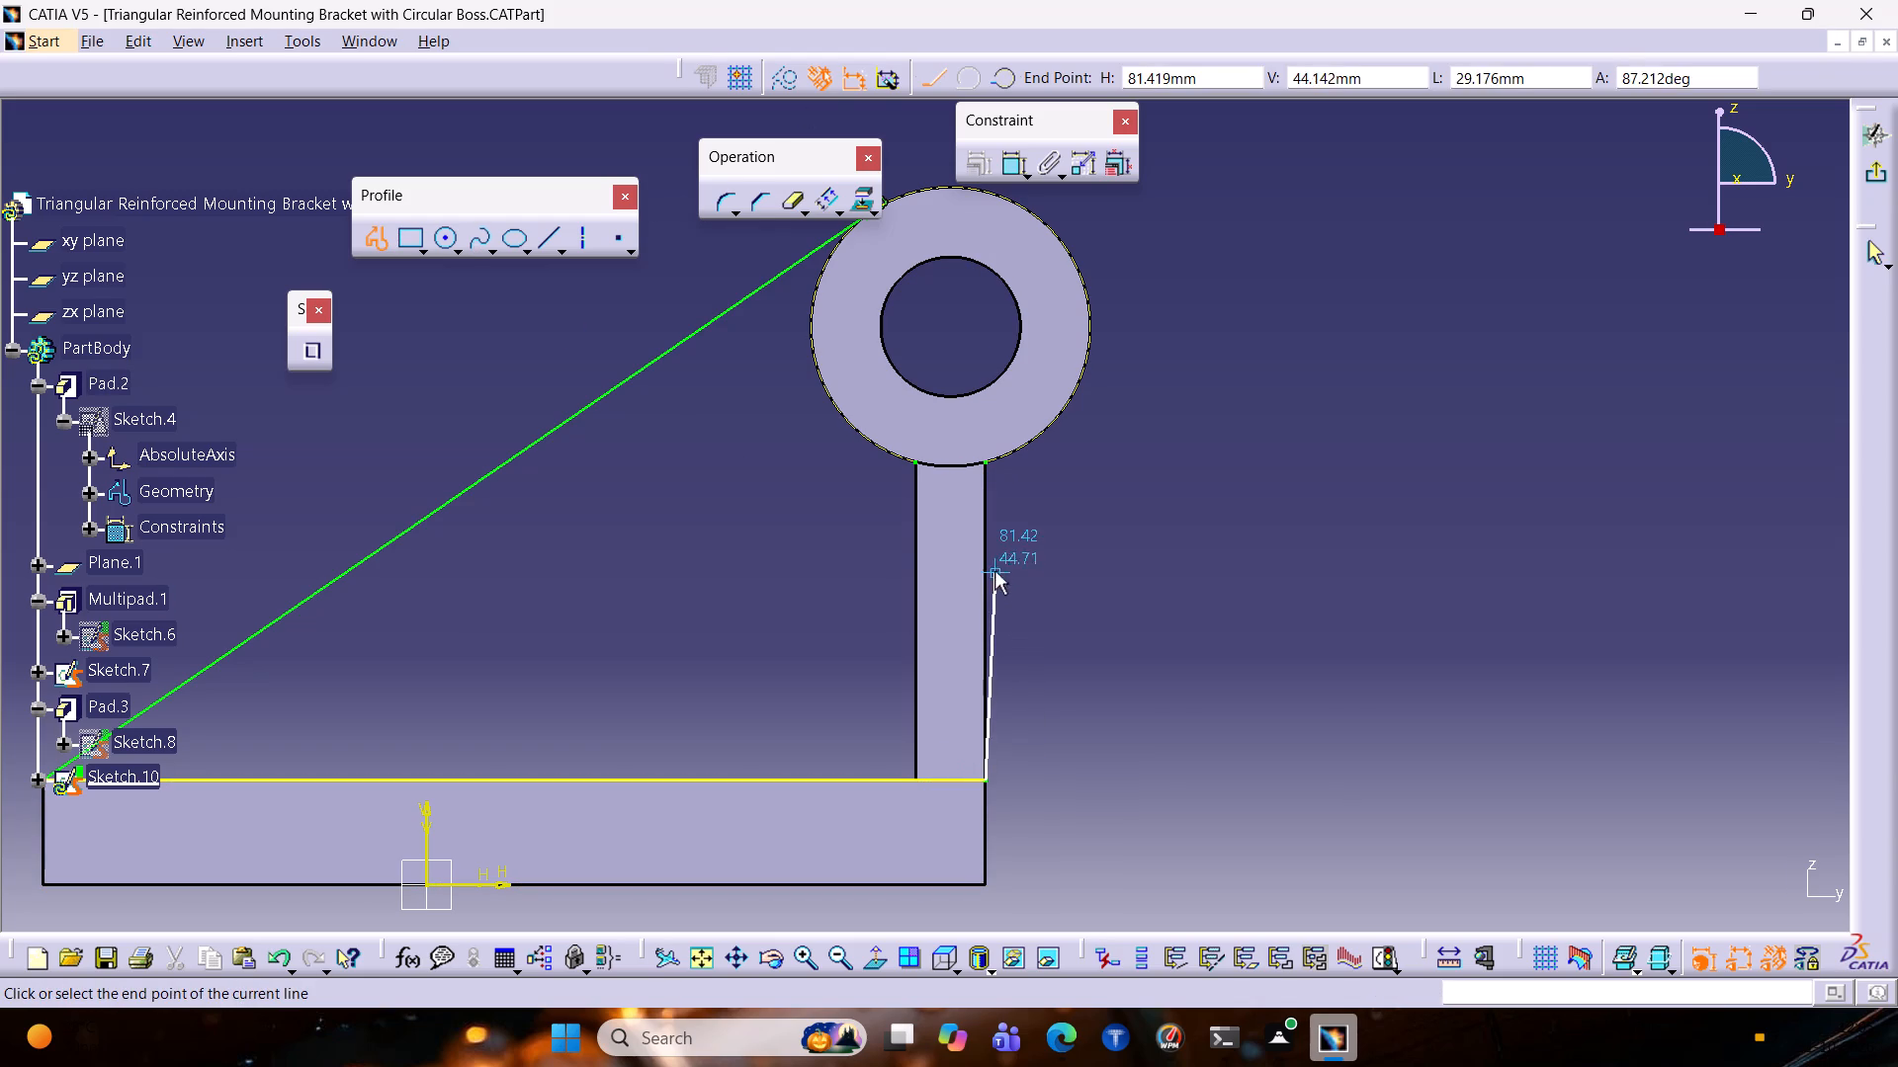
click(982, 490)
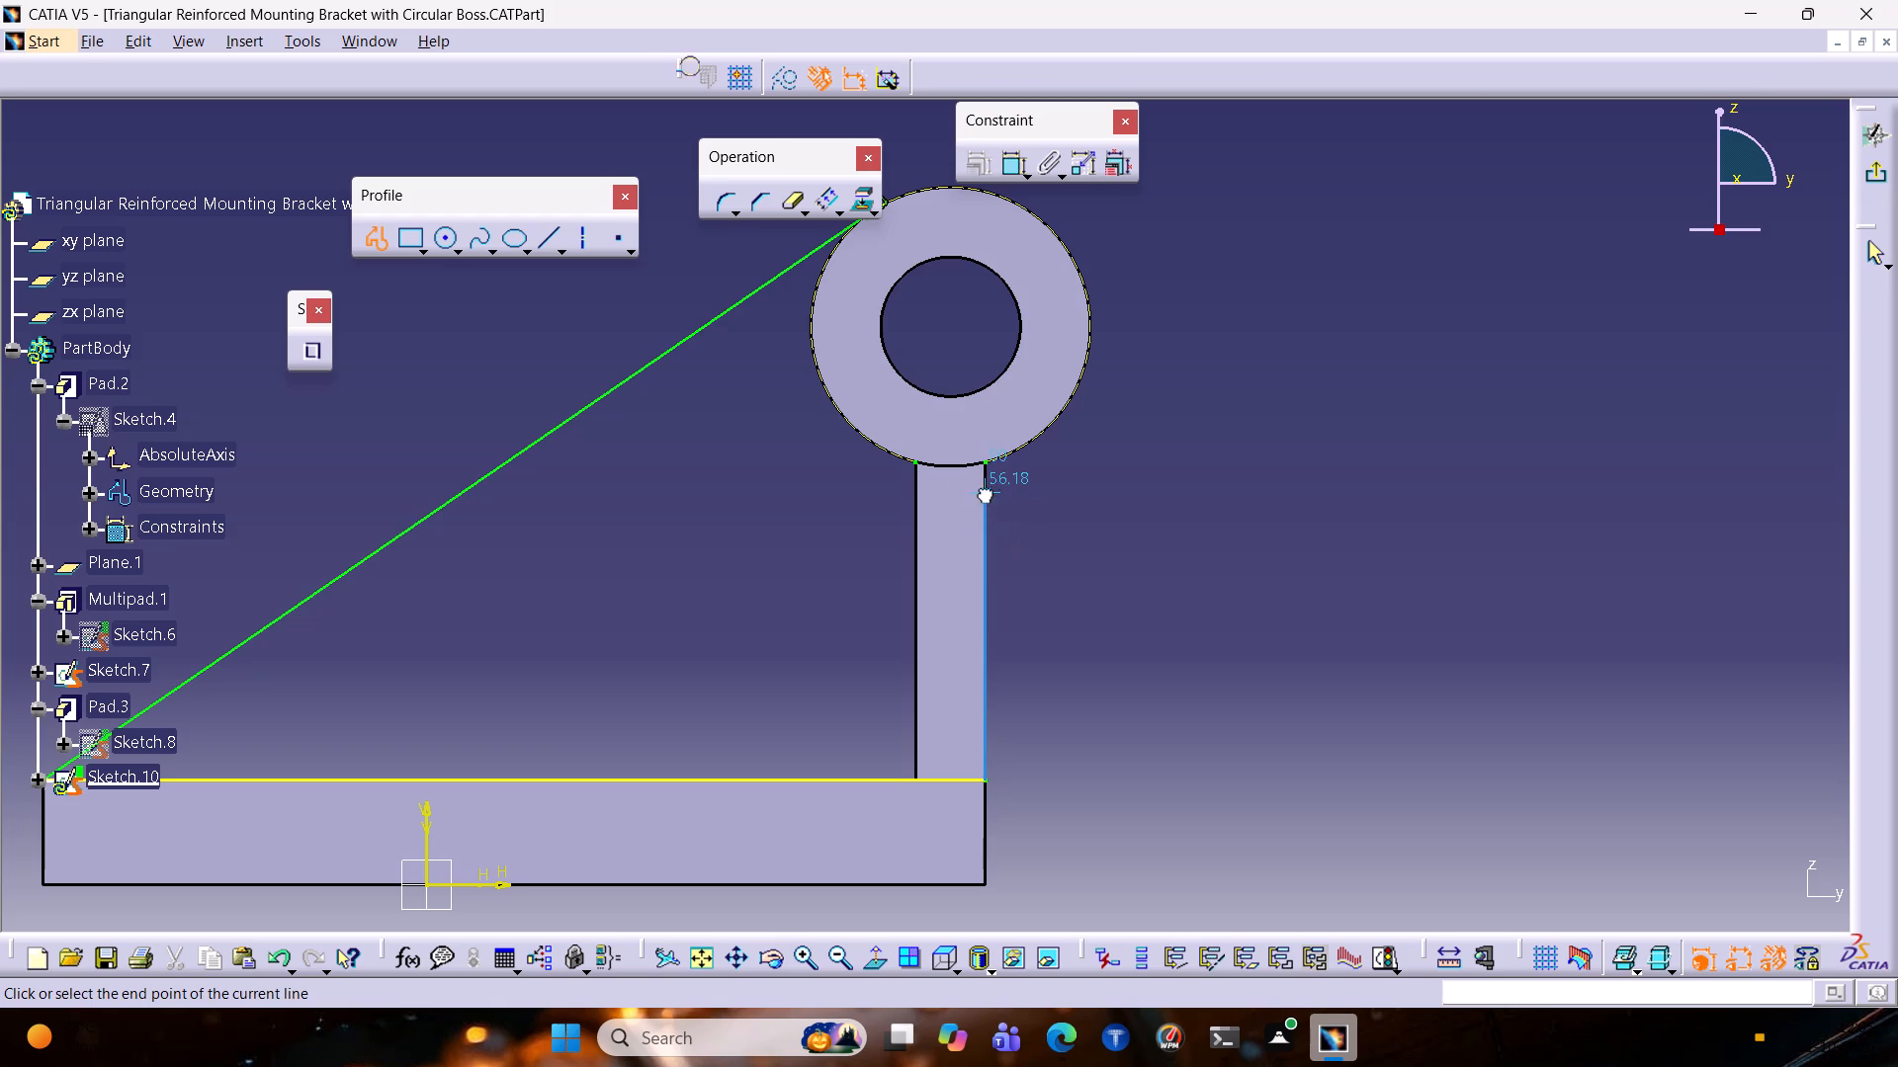
key(Escape)
key(Escape)
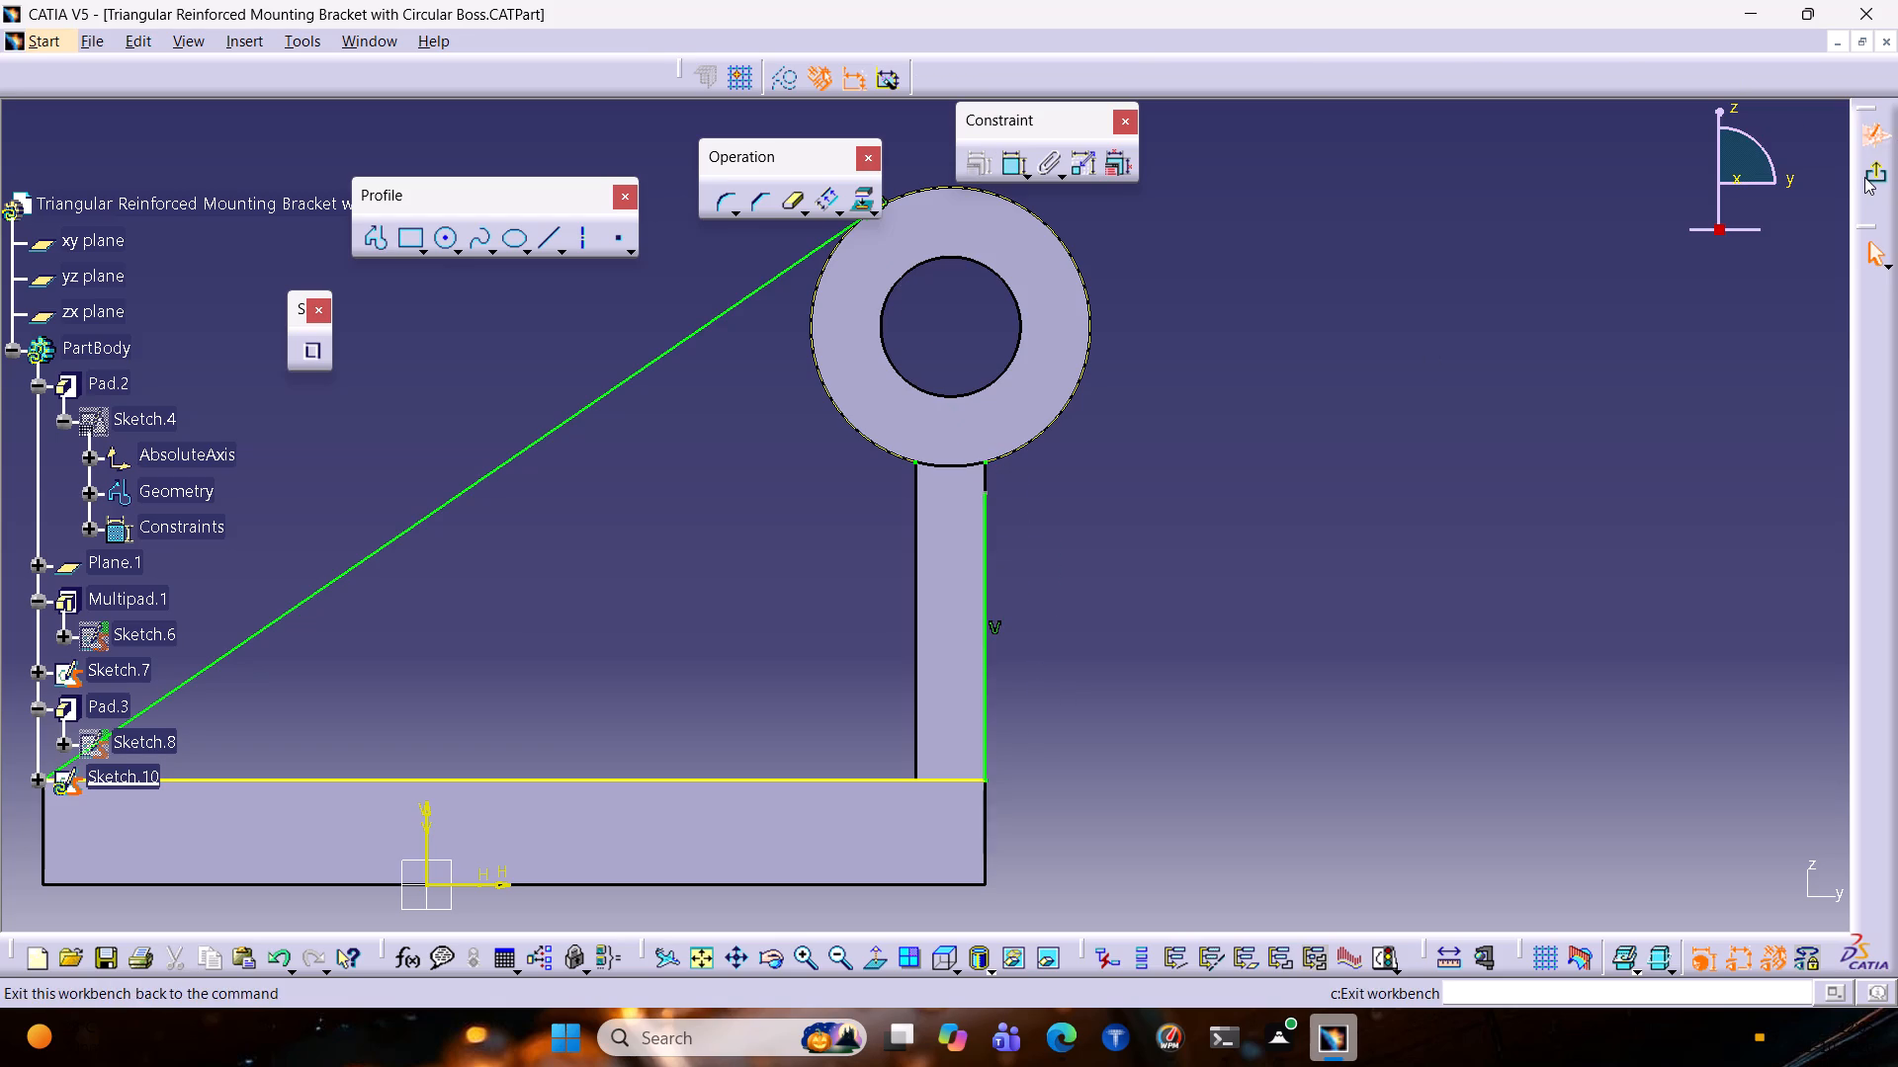
click(1864, 176)
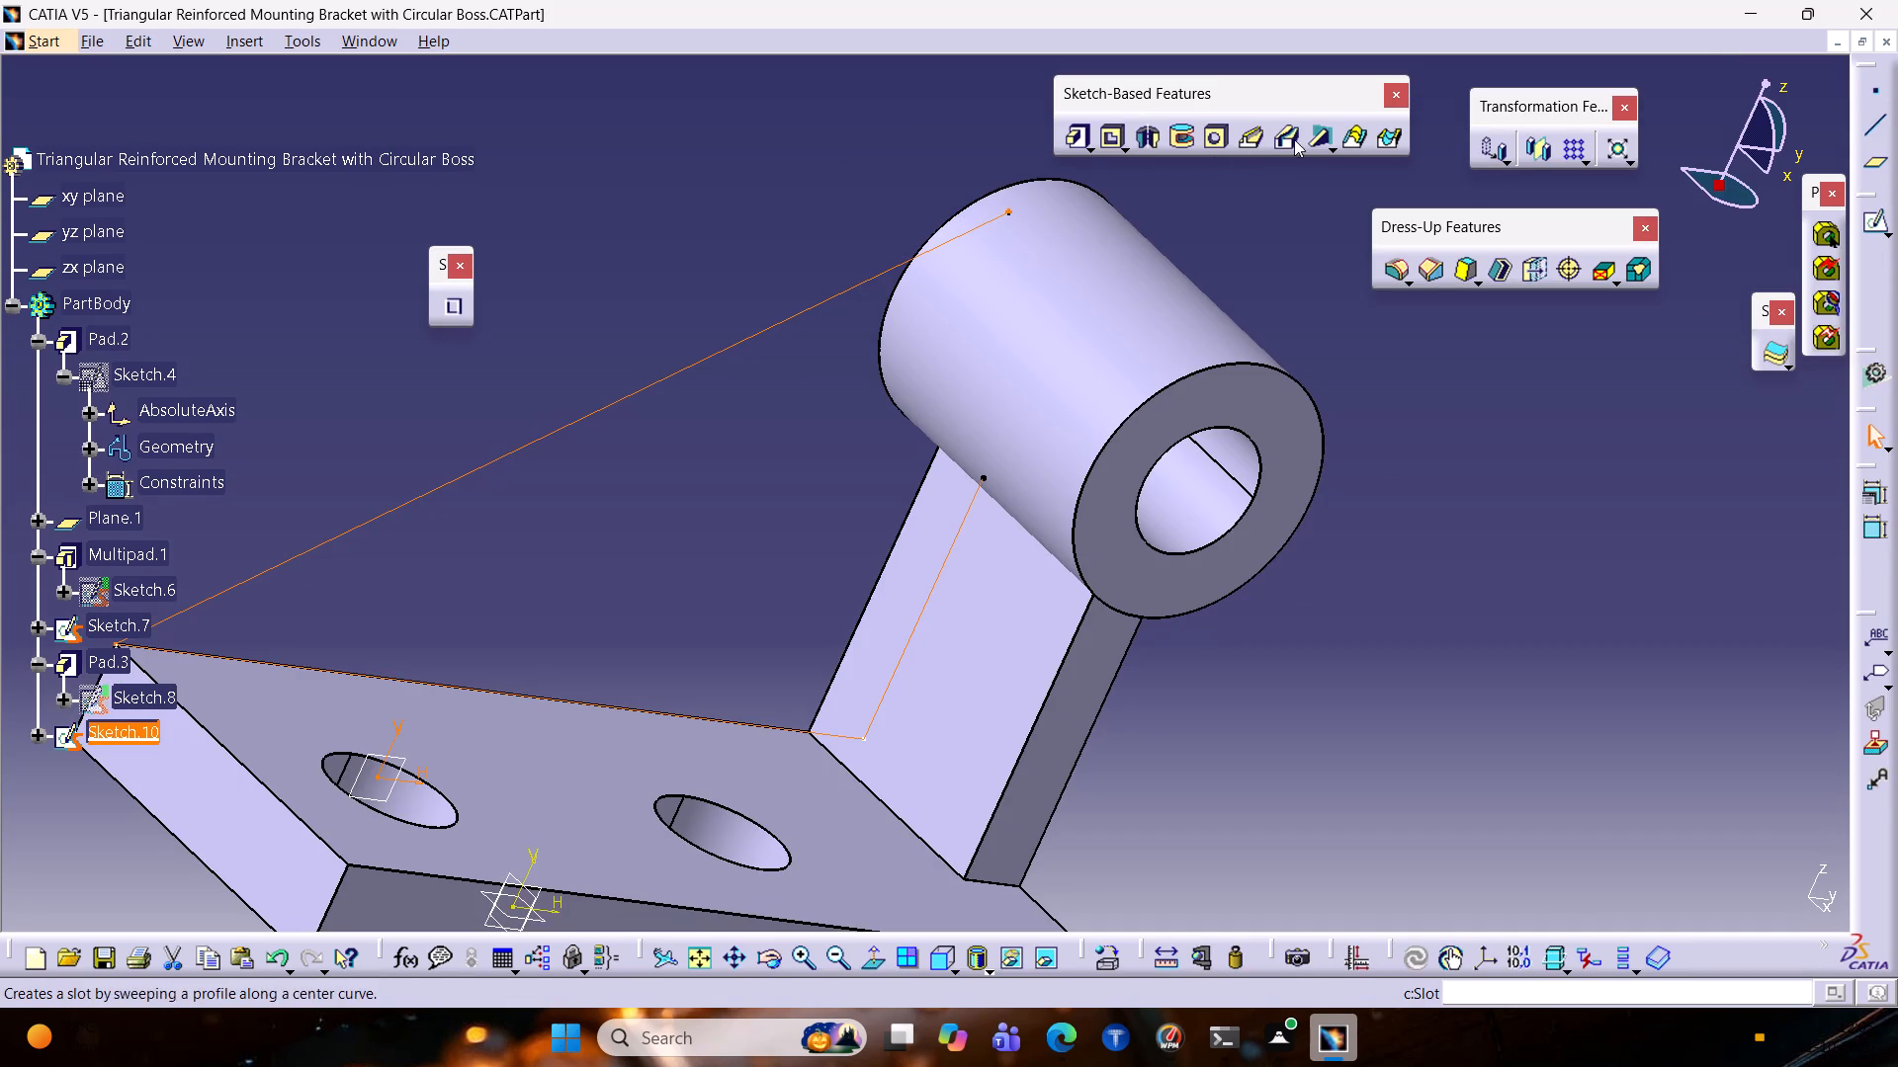
Create a From Side stiffener from Sketch.10 with a 10 mm thickness, centred on the neutral fiber.
click(1309, 137)
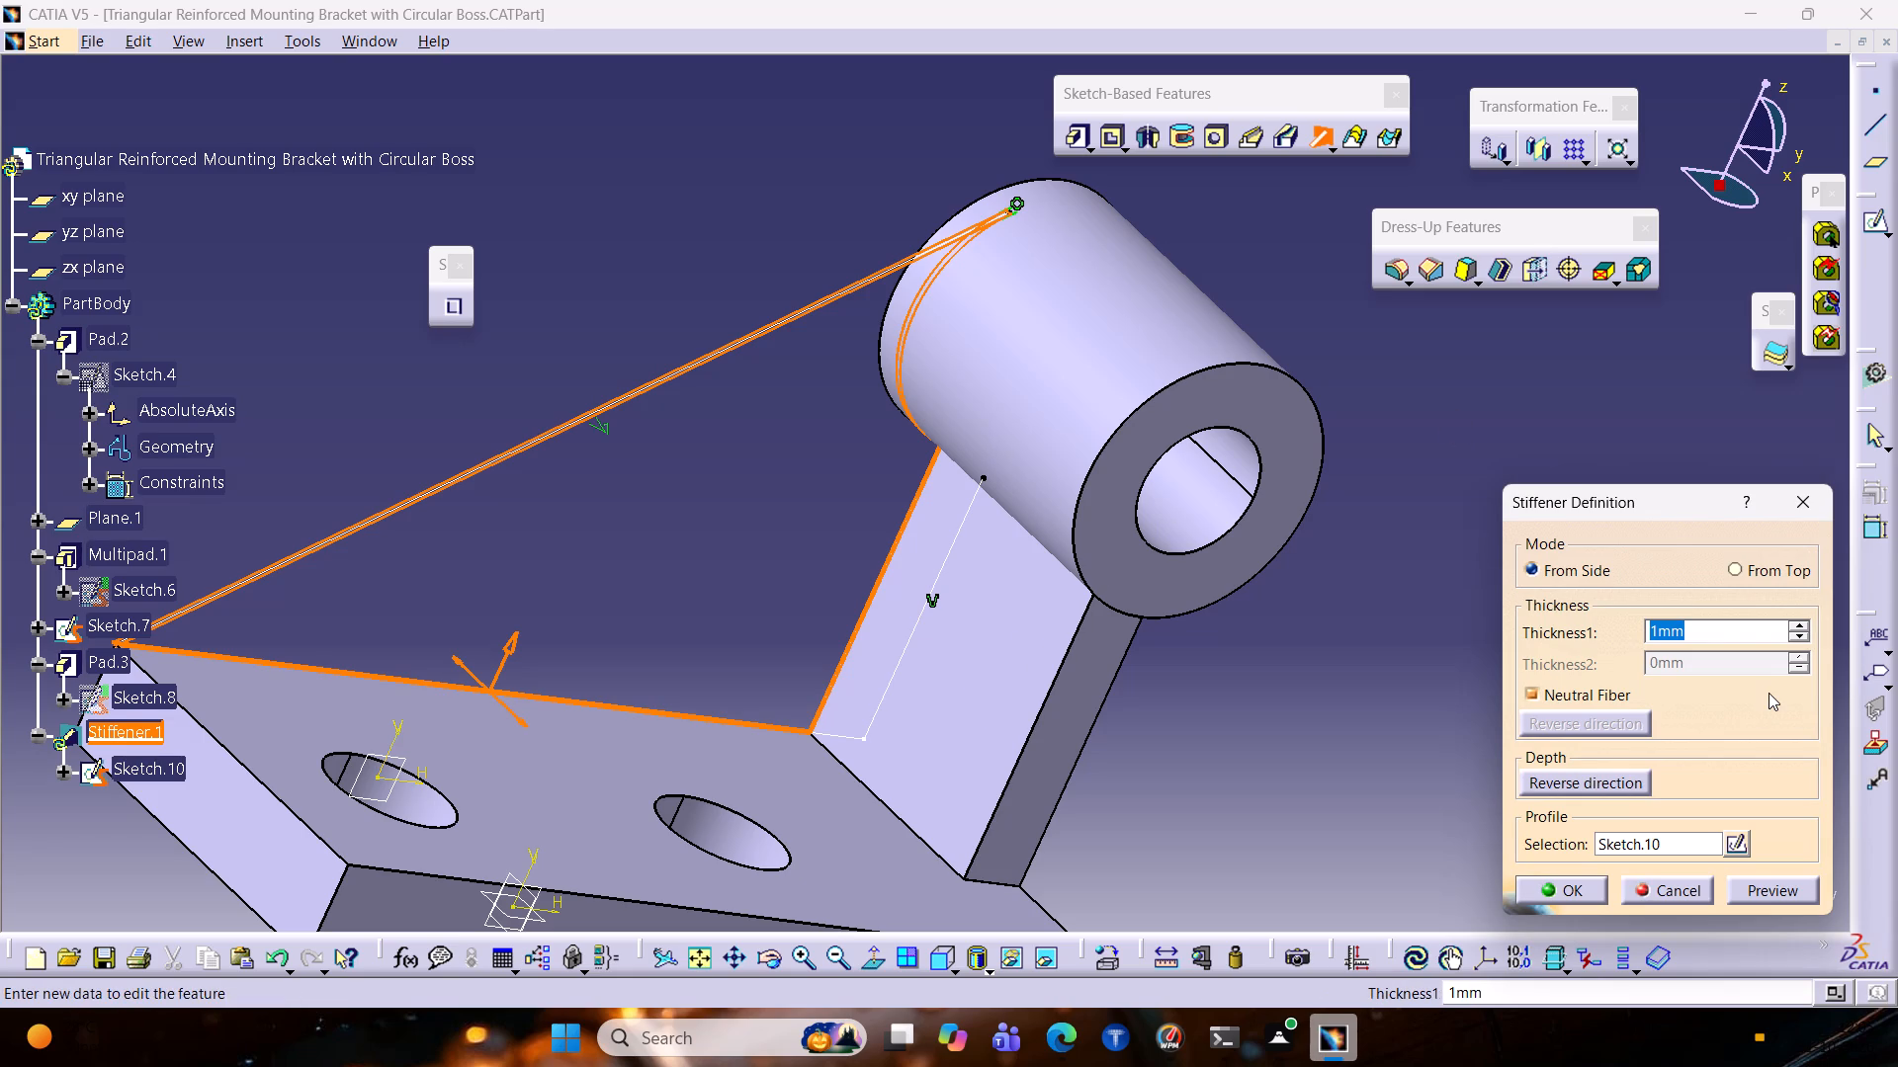
text(10)
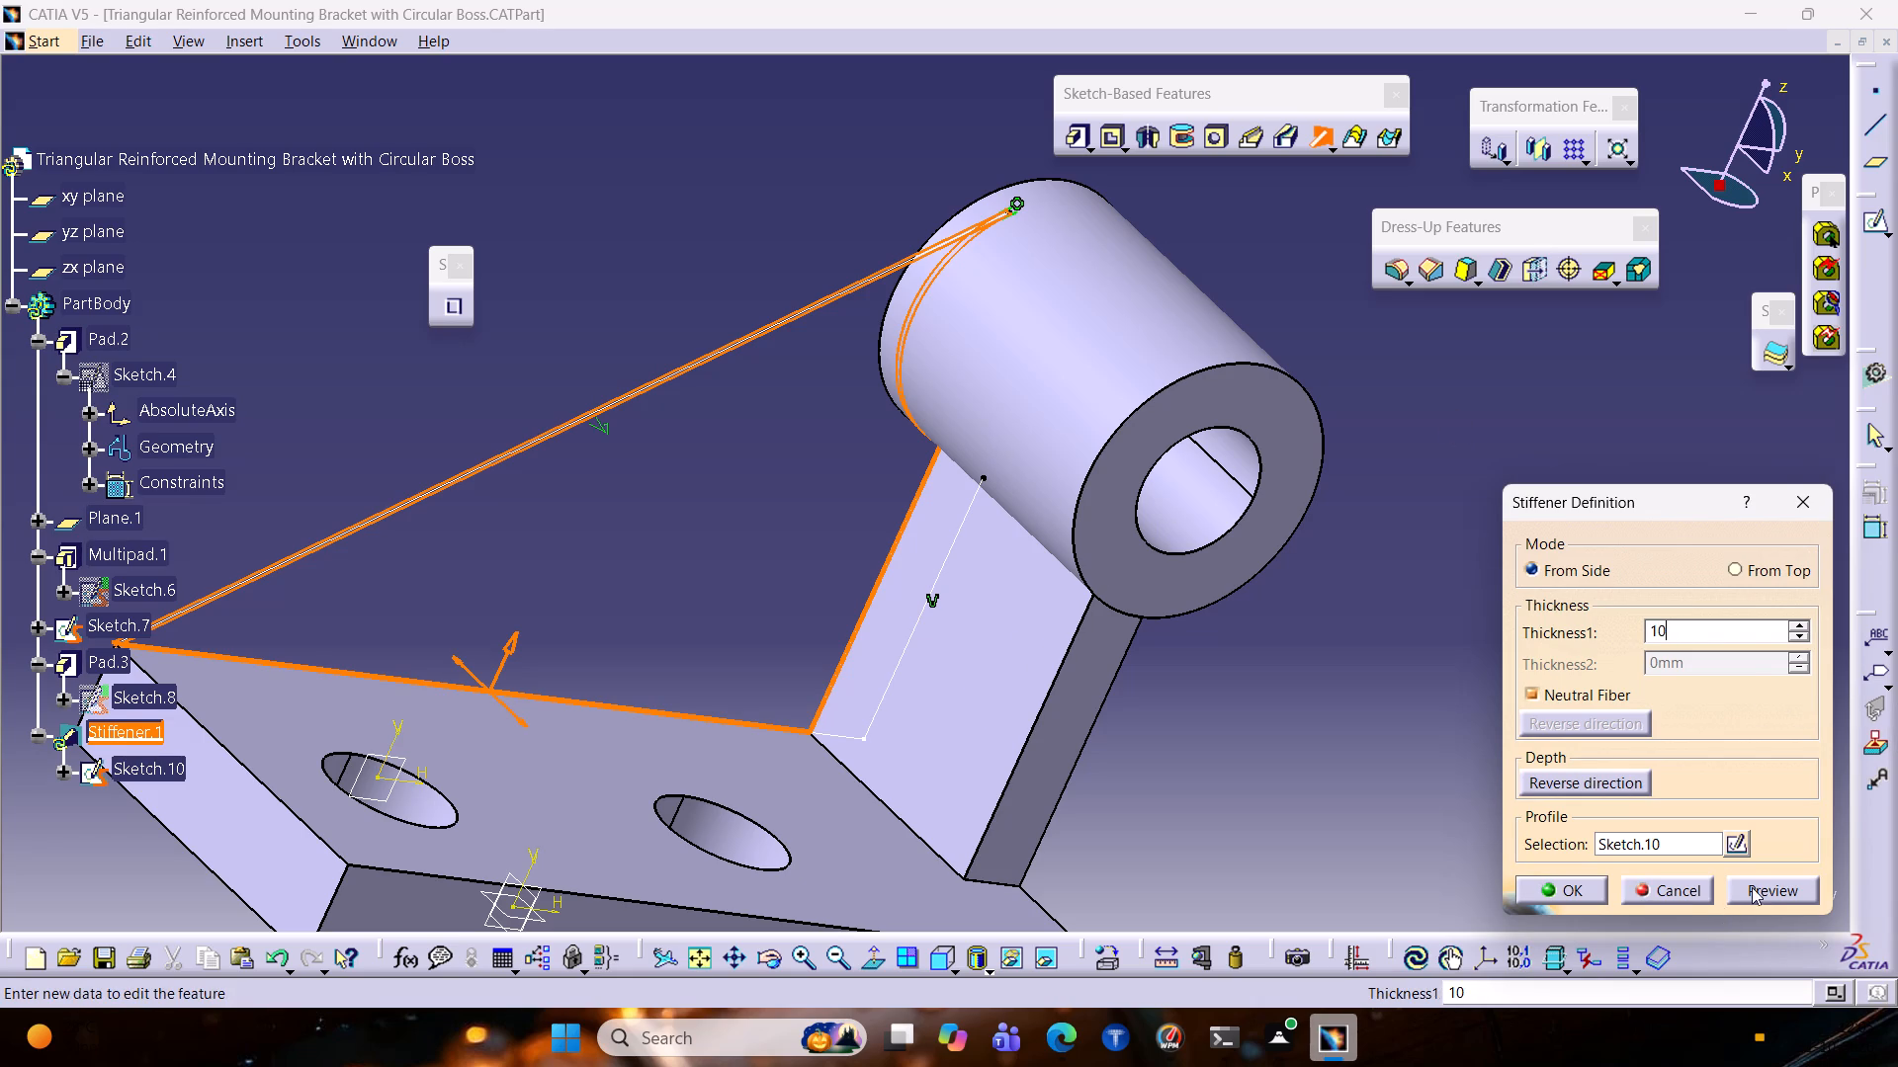
click(1754, 885)
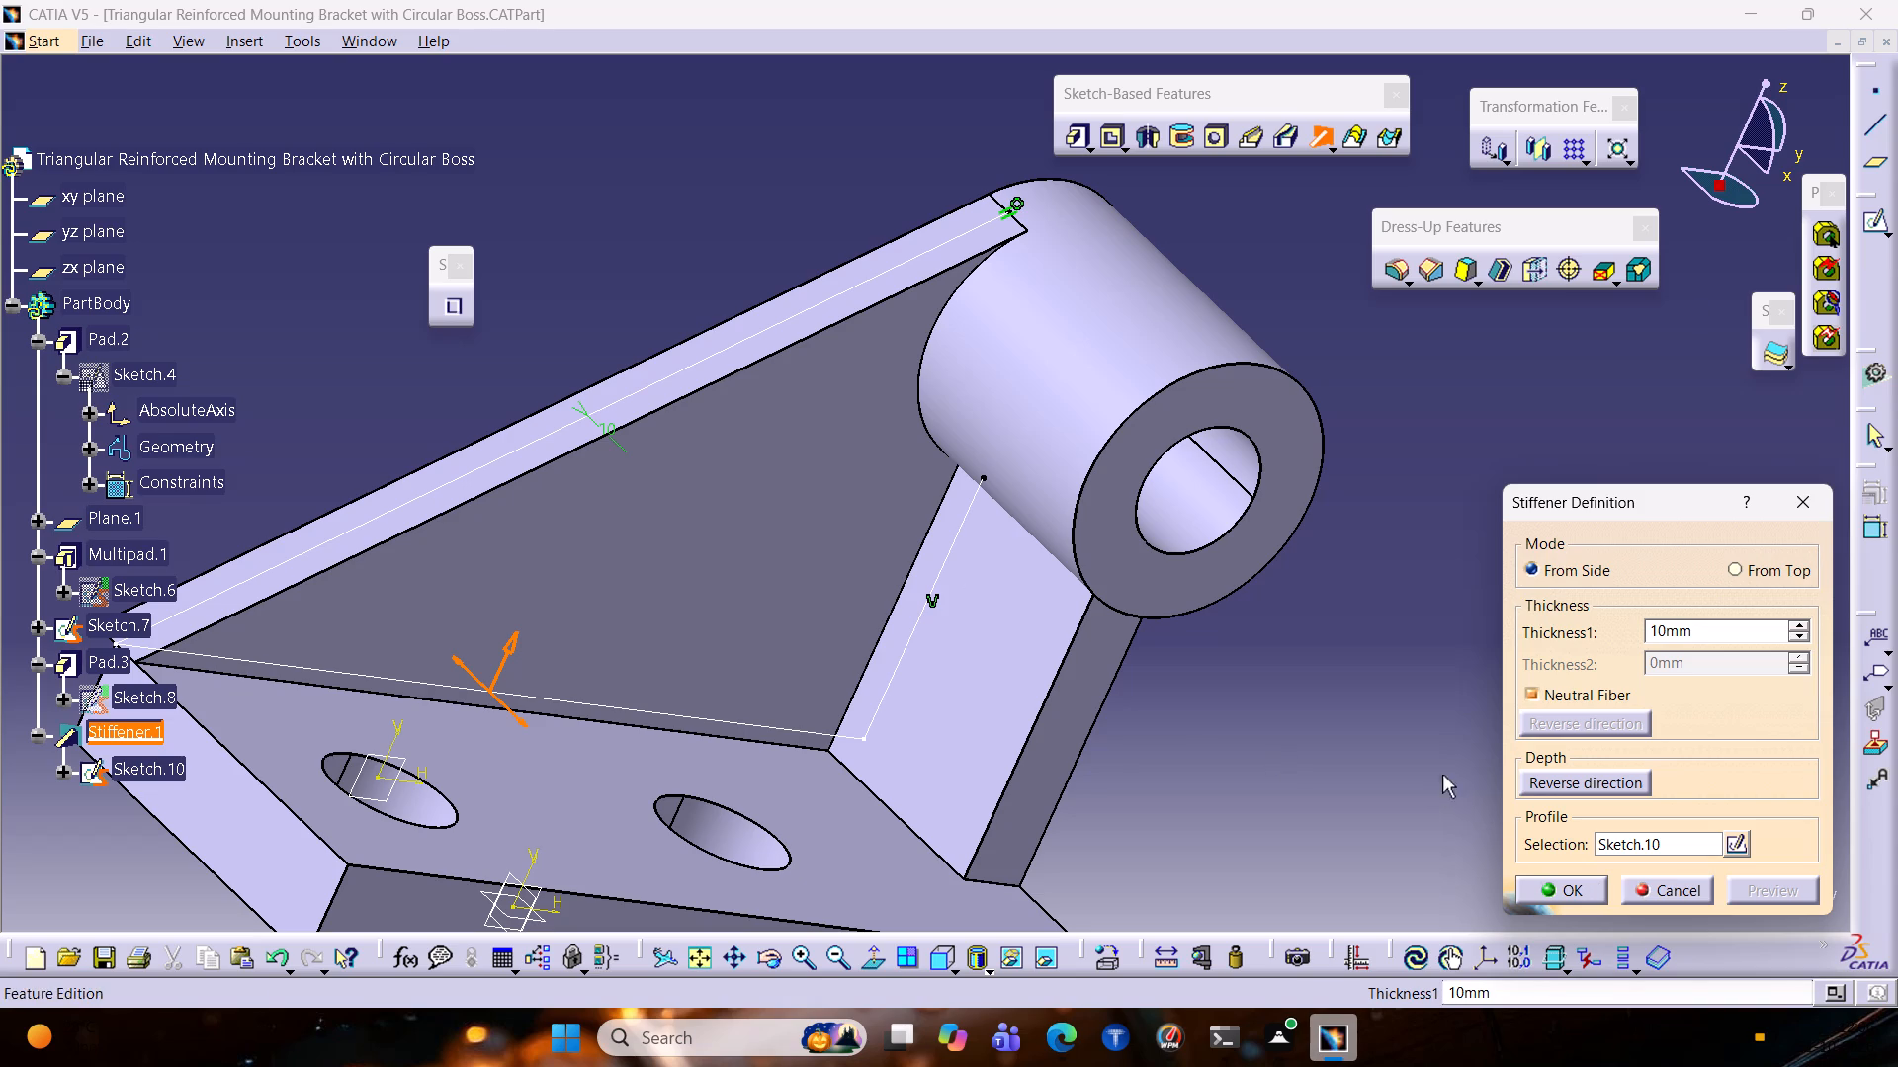
click(1584, 901)
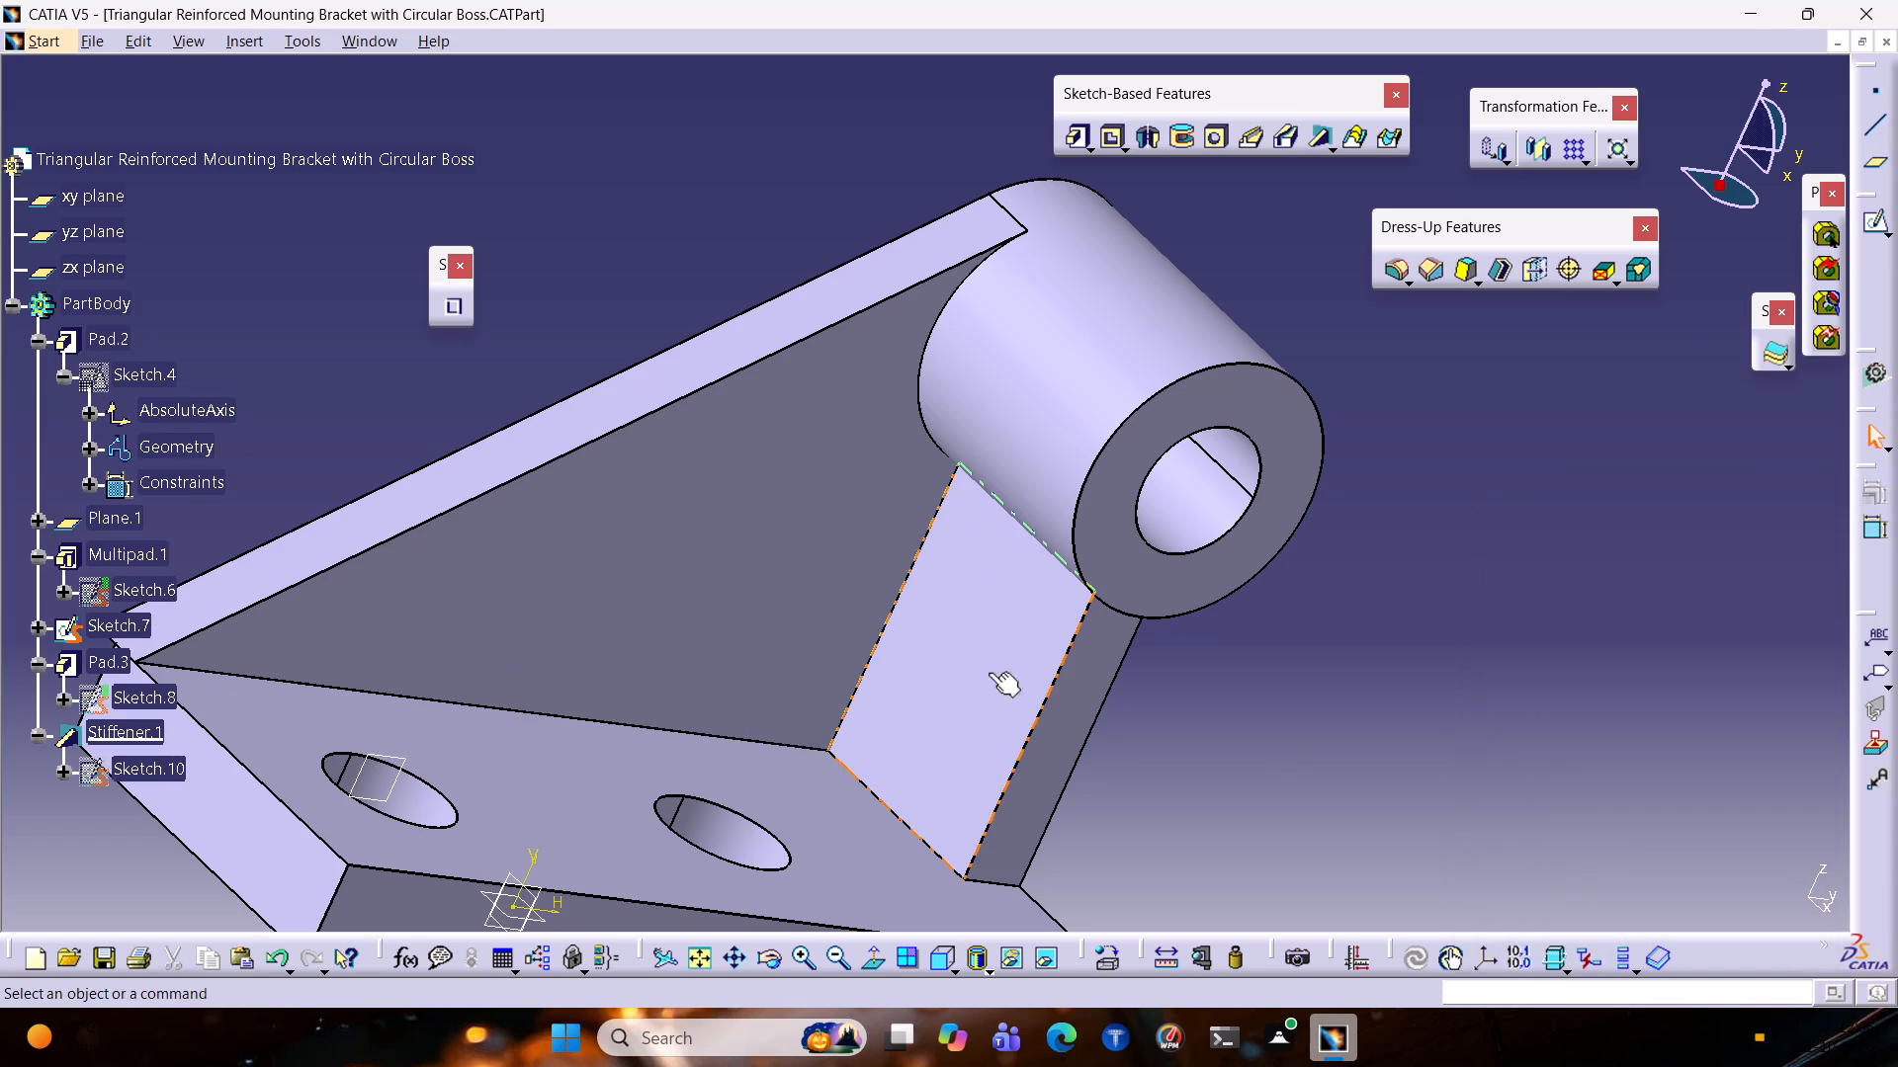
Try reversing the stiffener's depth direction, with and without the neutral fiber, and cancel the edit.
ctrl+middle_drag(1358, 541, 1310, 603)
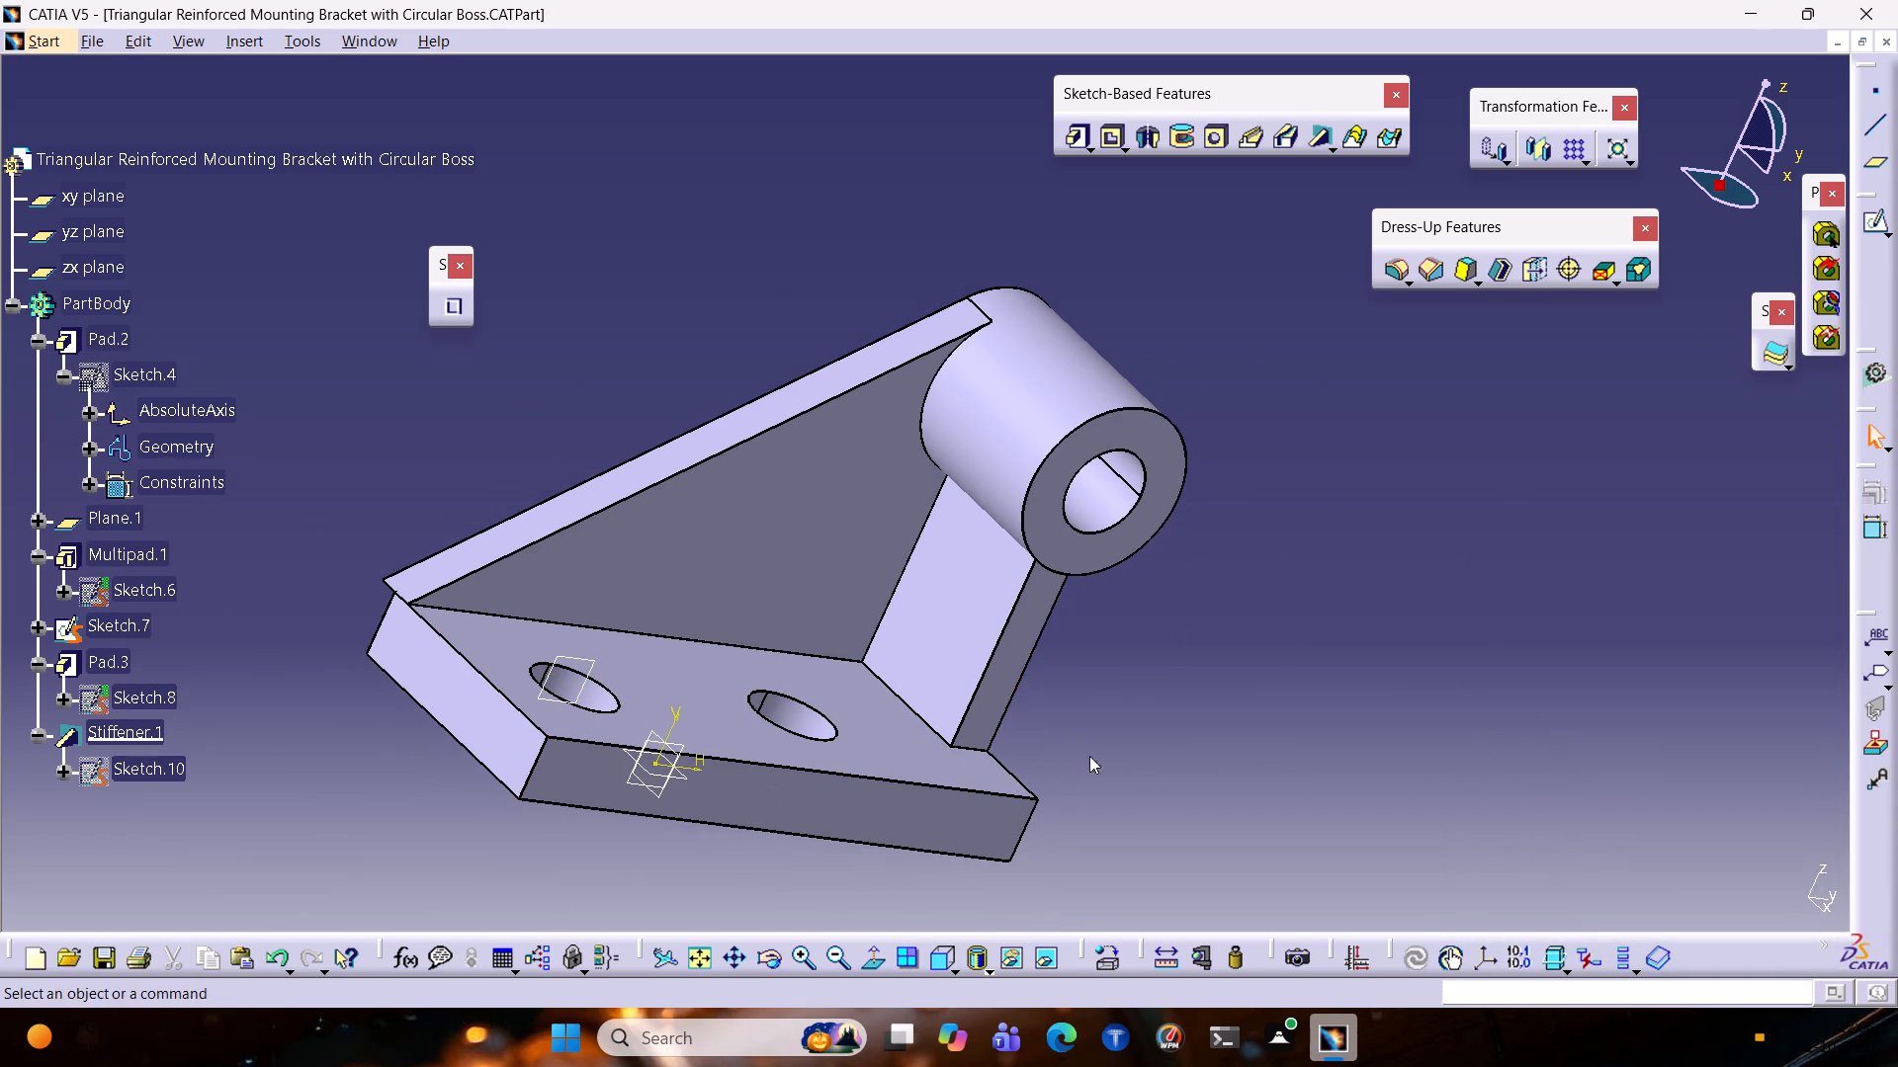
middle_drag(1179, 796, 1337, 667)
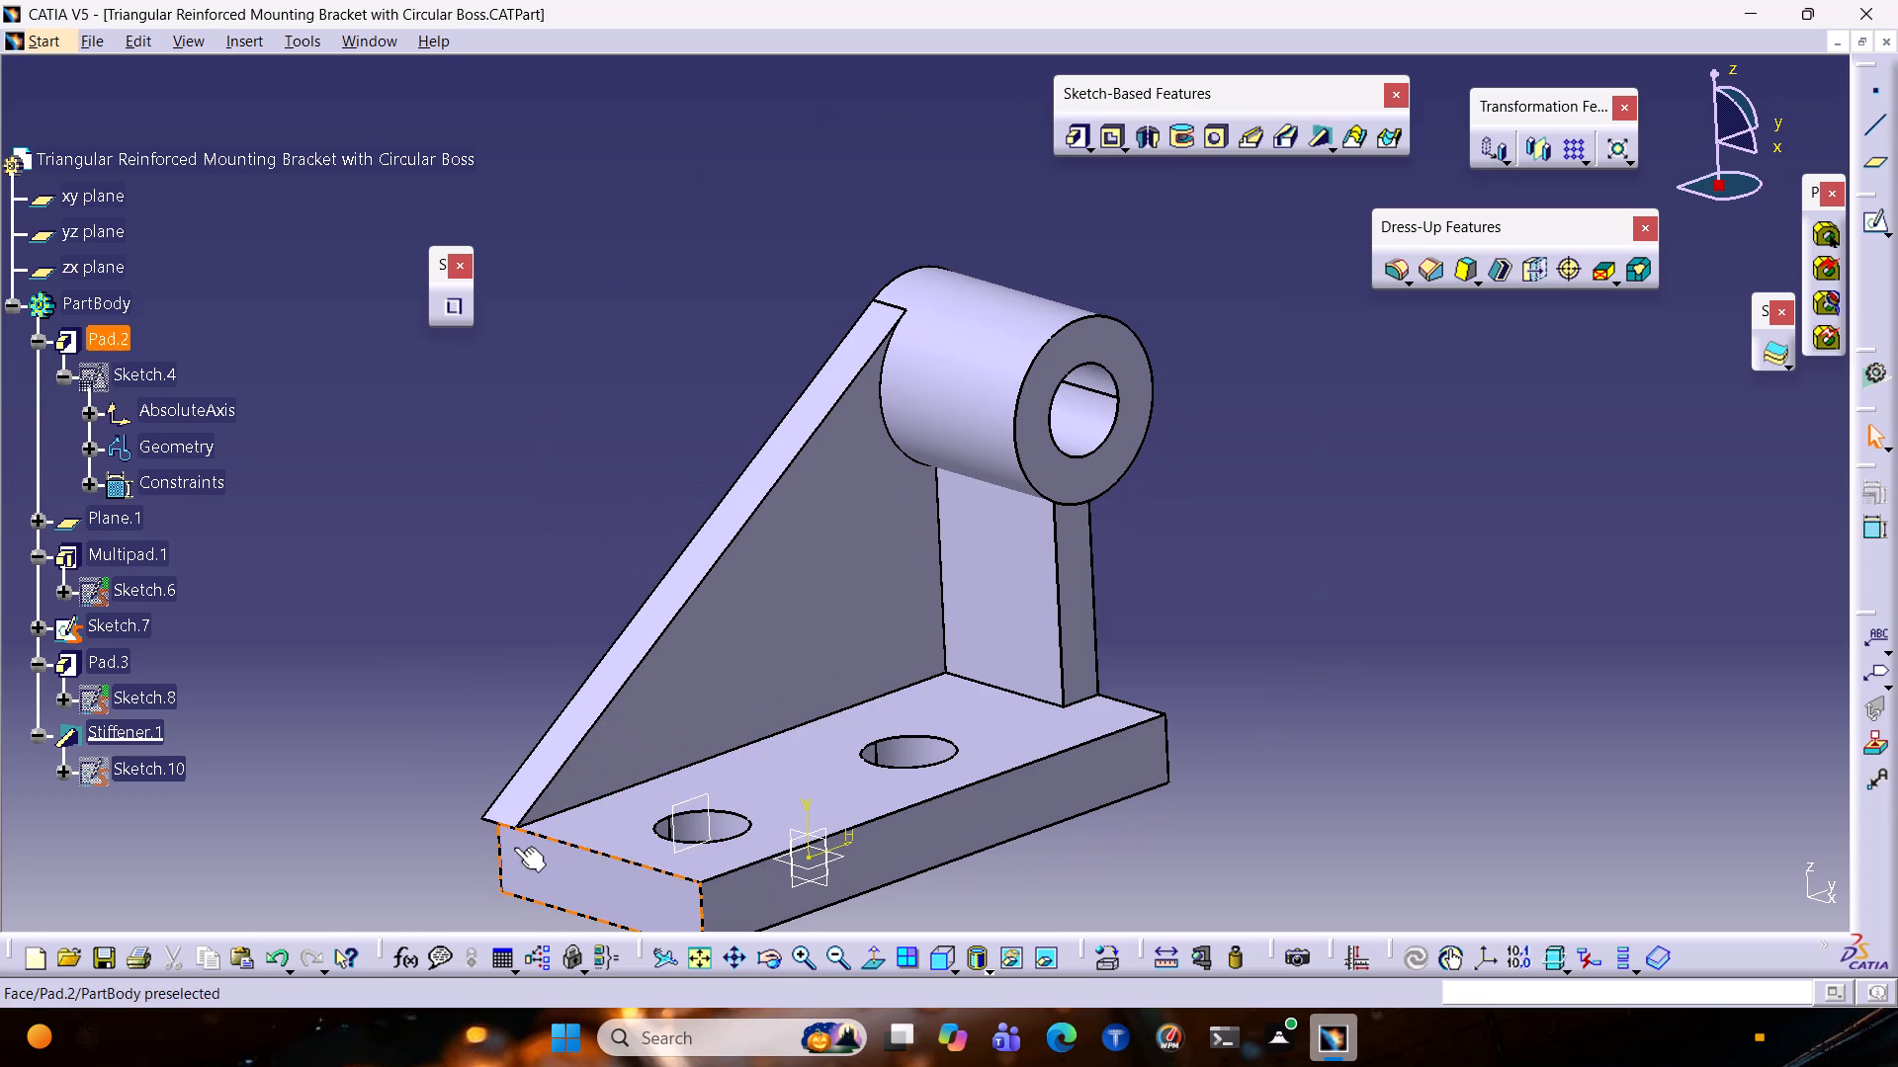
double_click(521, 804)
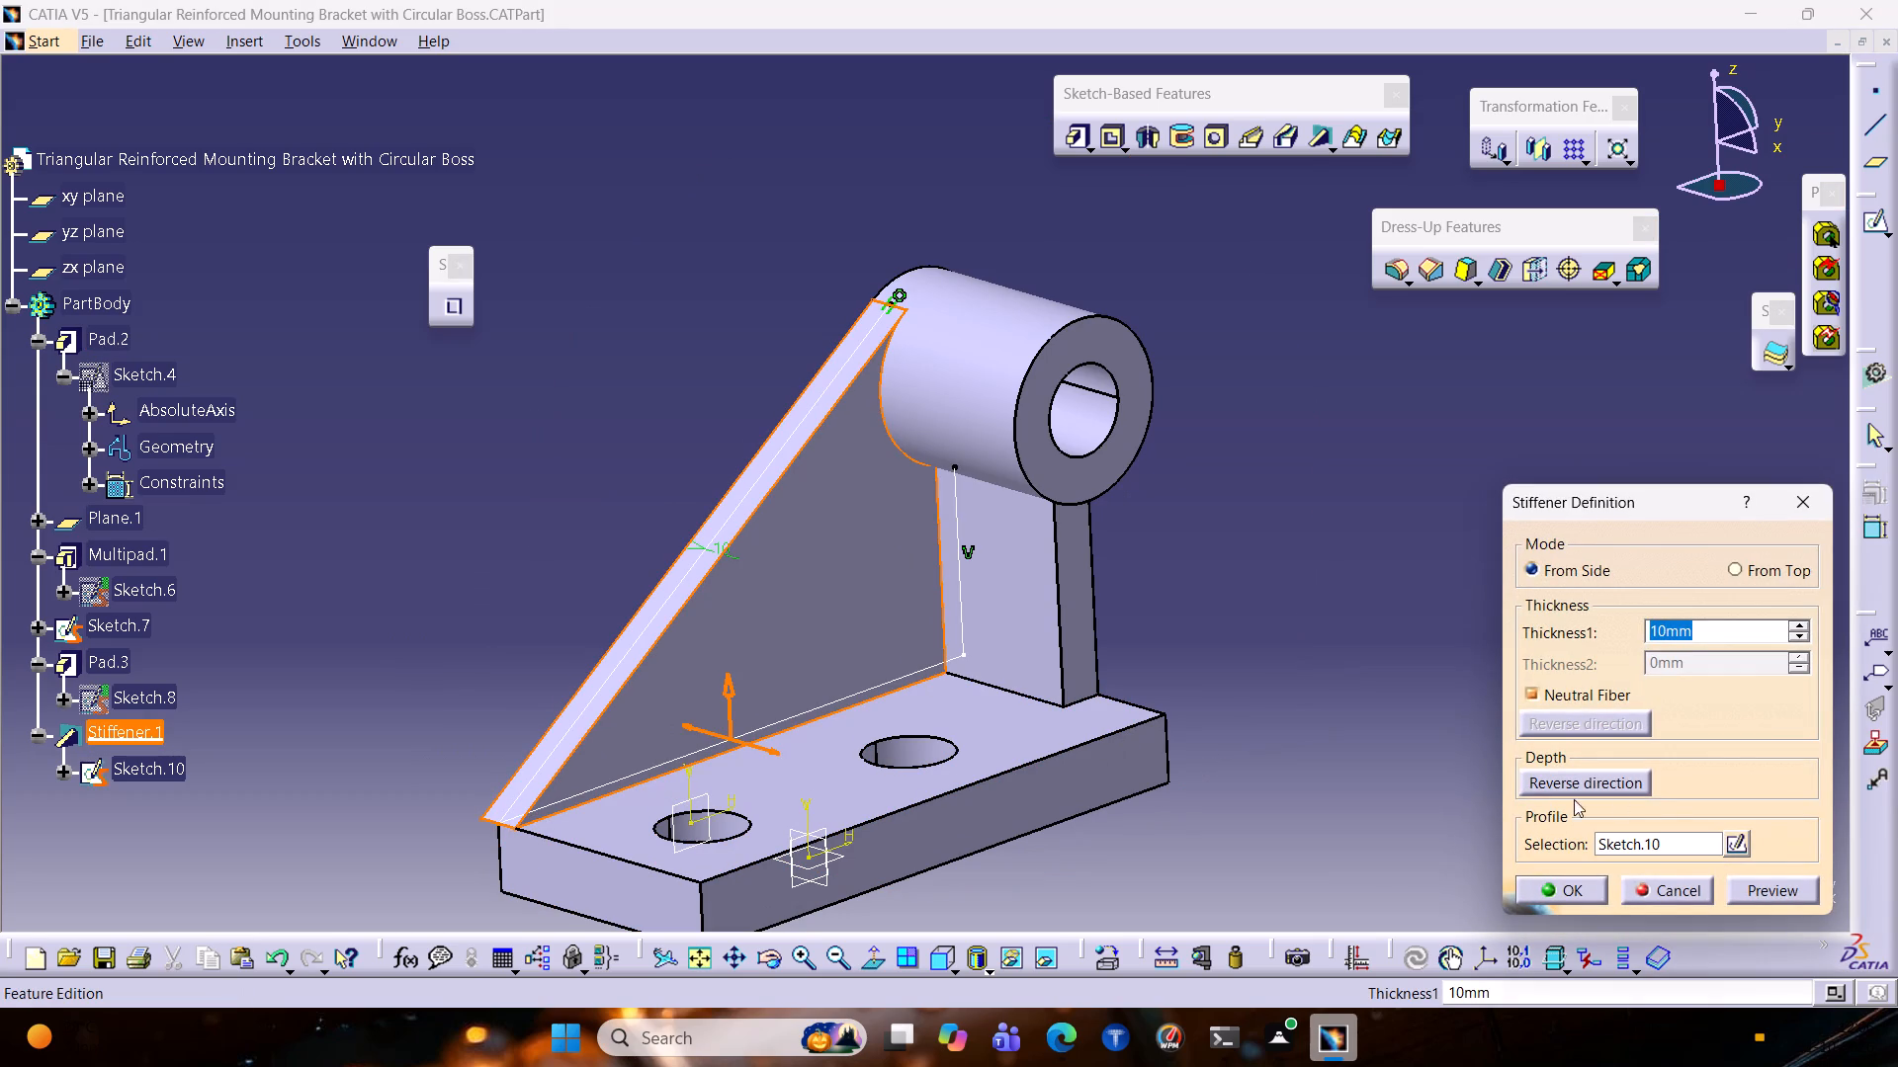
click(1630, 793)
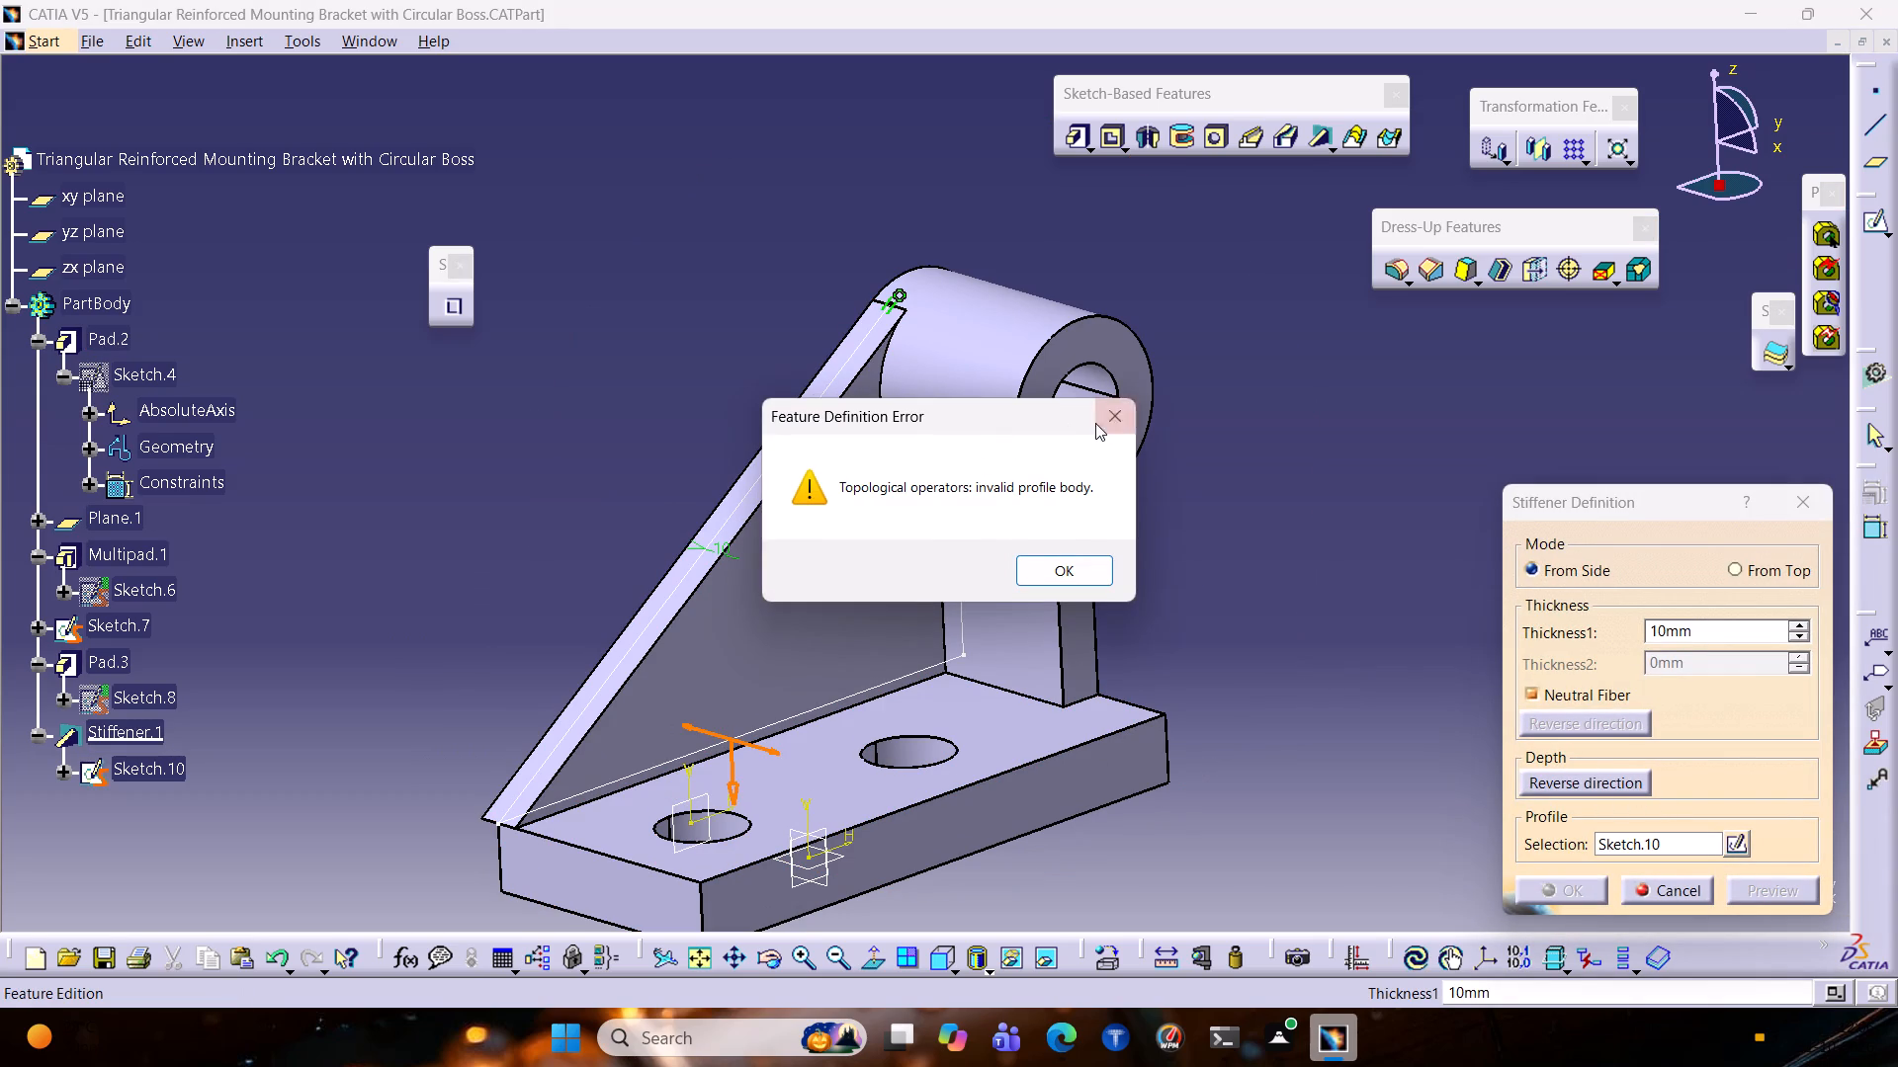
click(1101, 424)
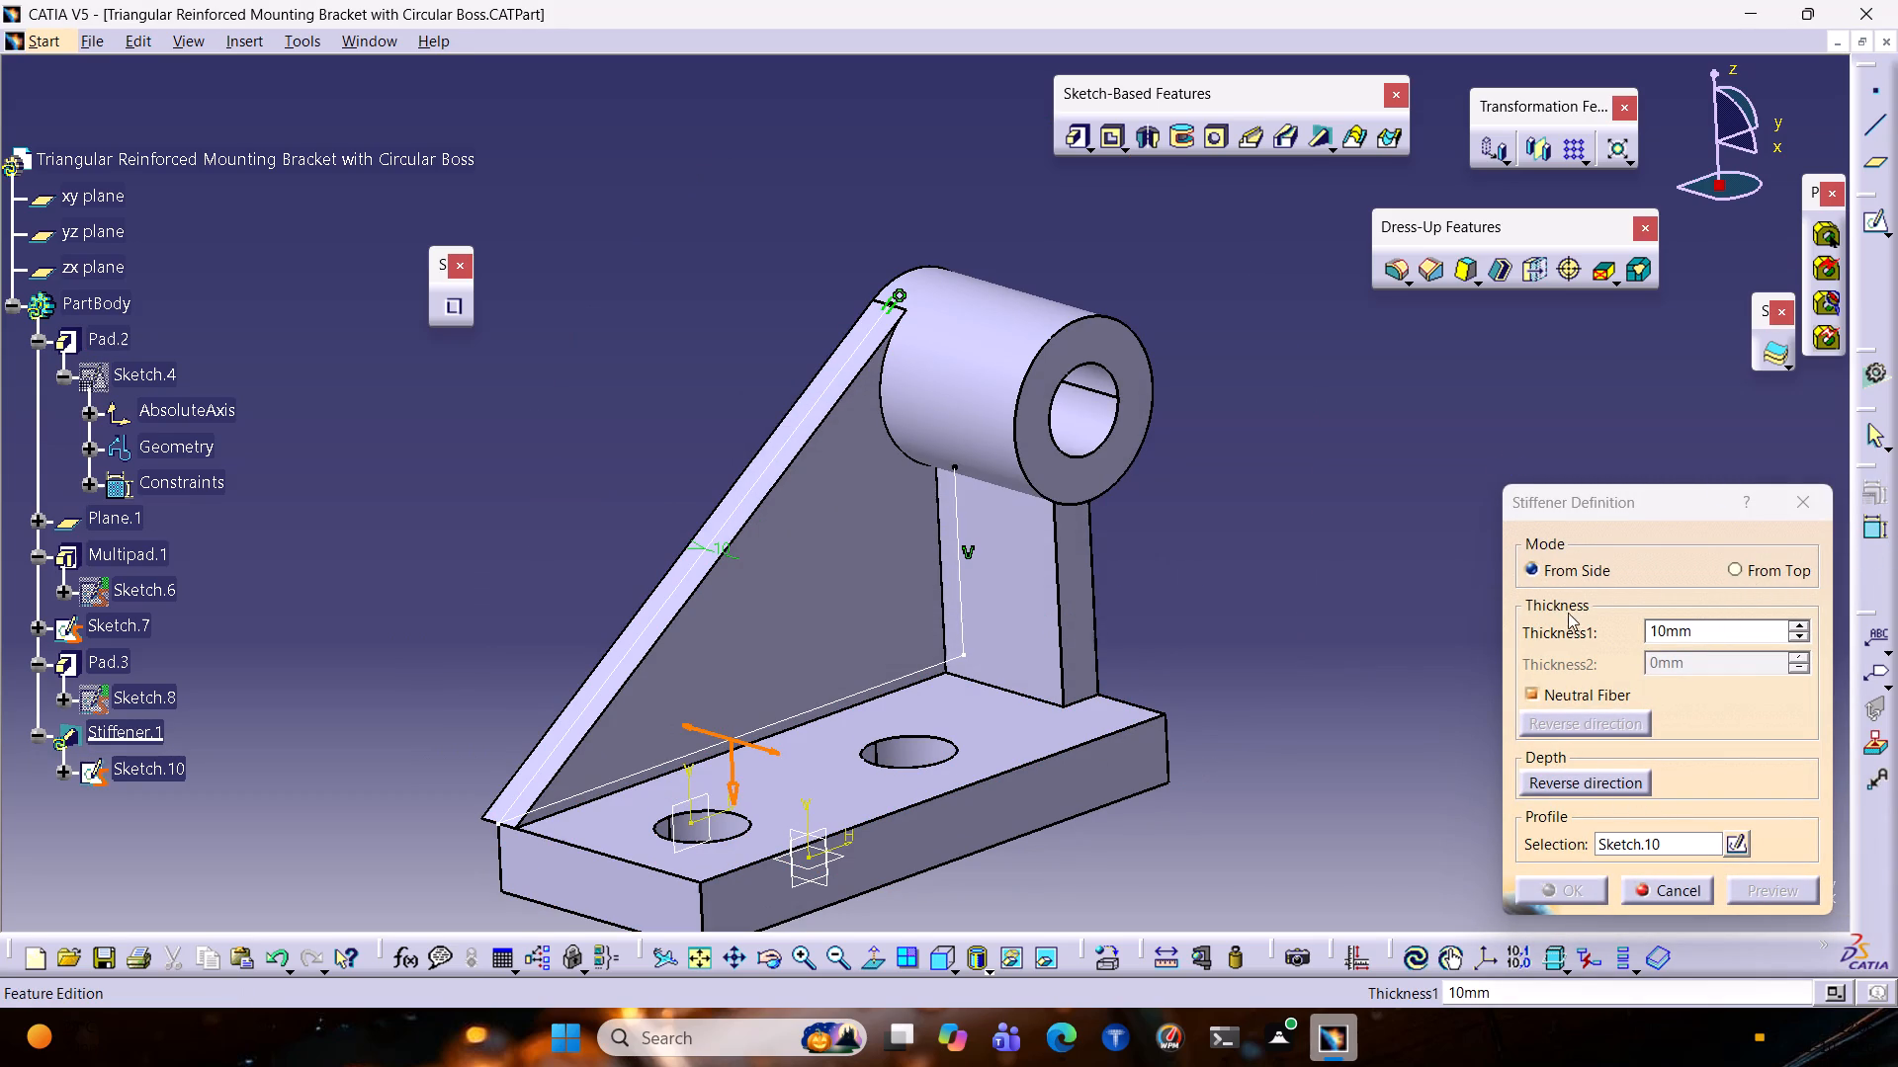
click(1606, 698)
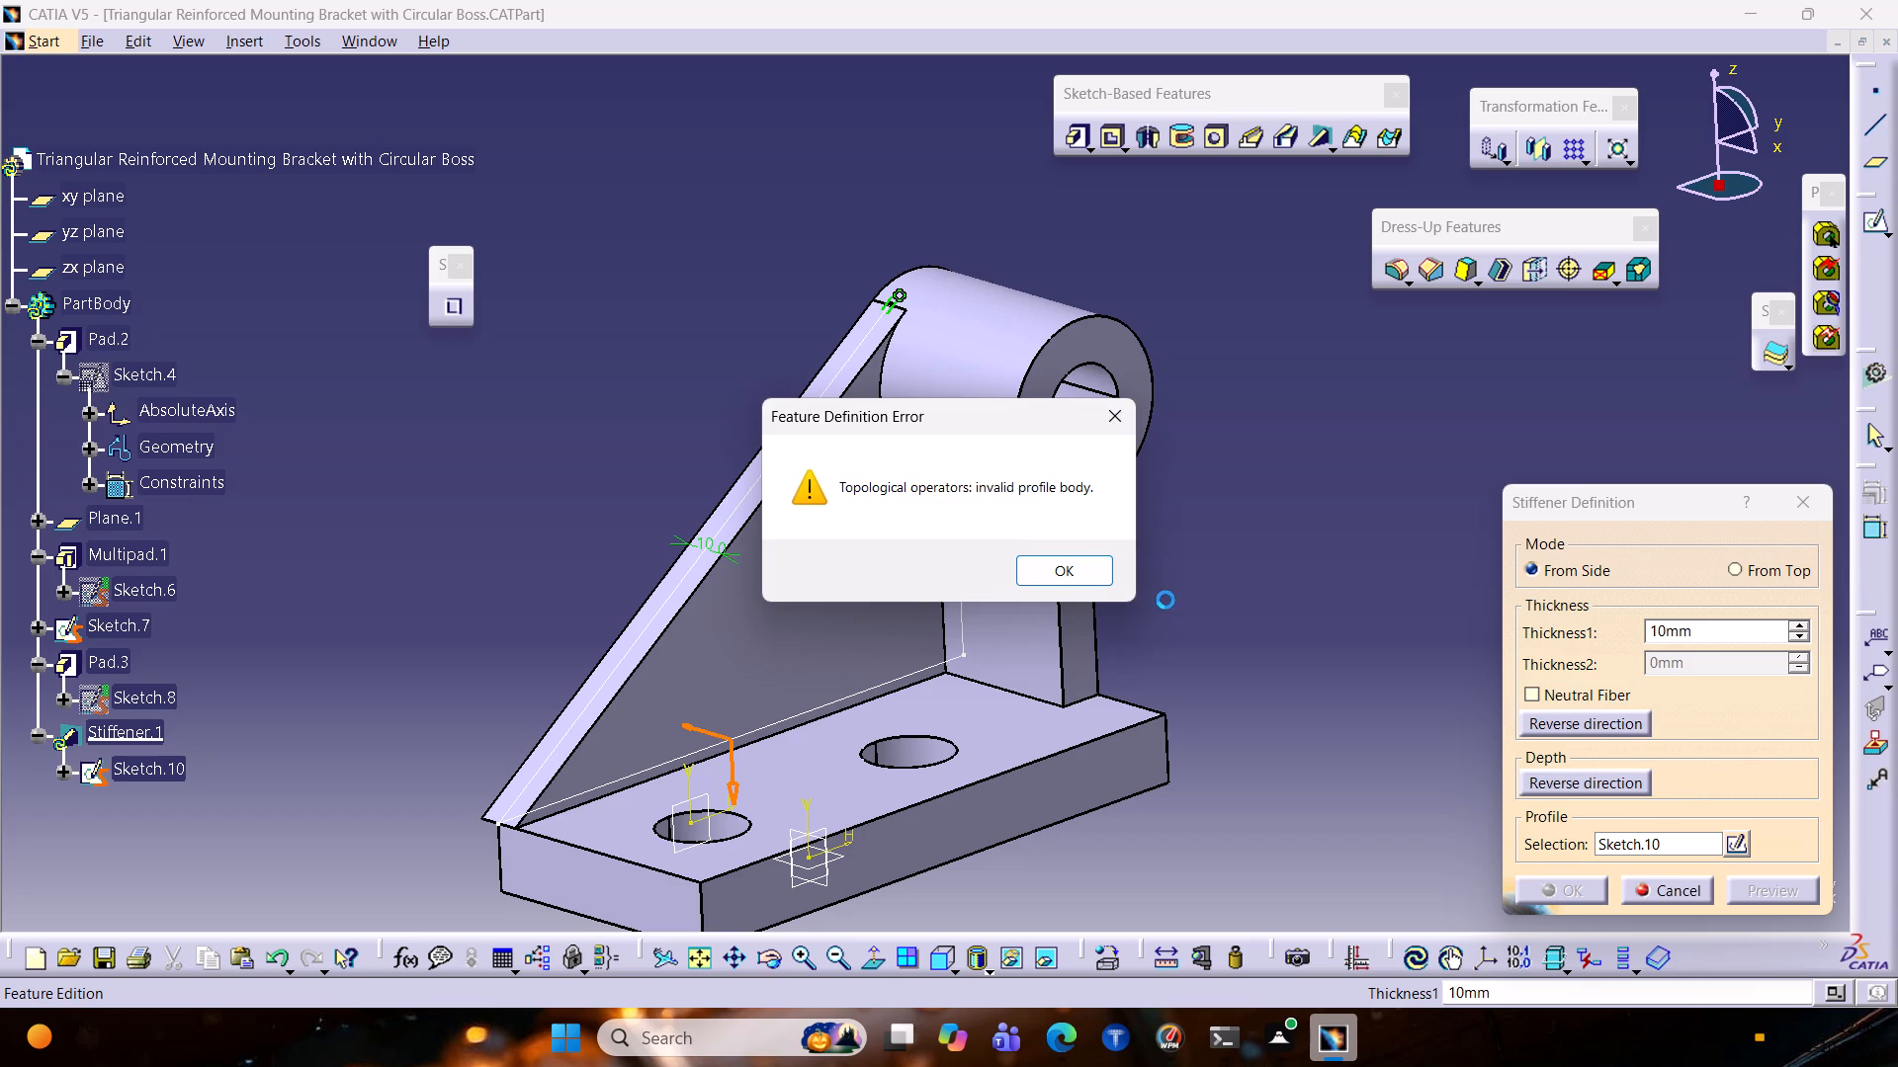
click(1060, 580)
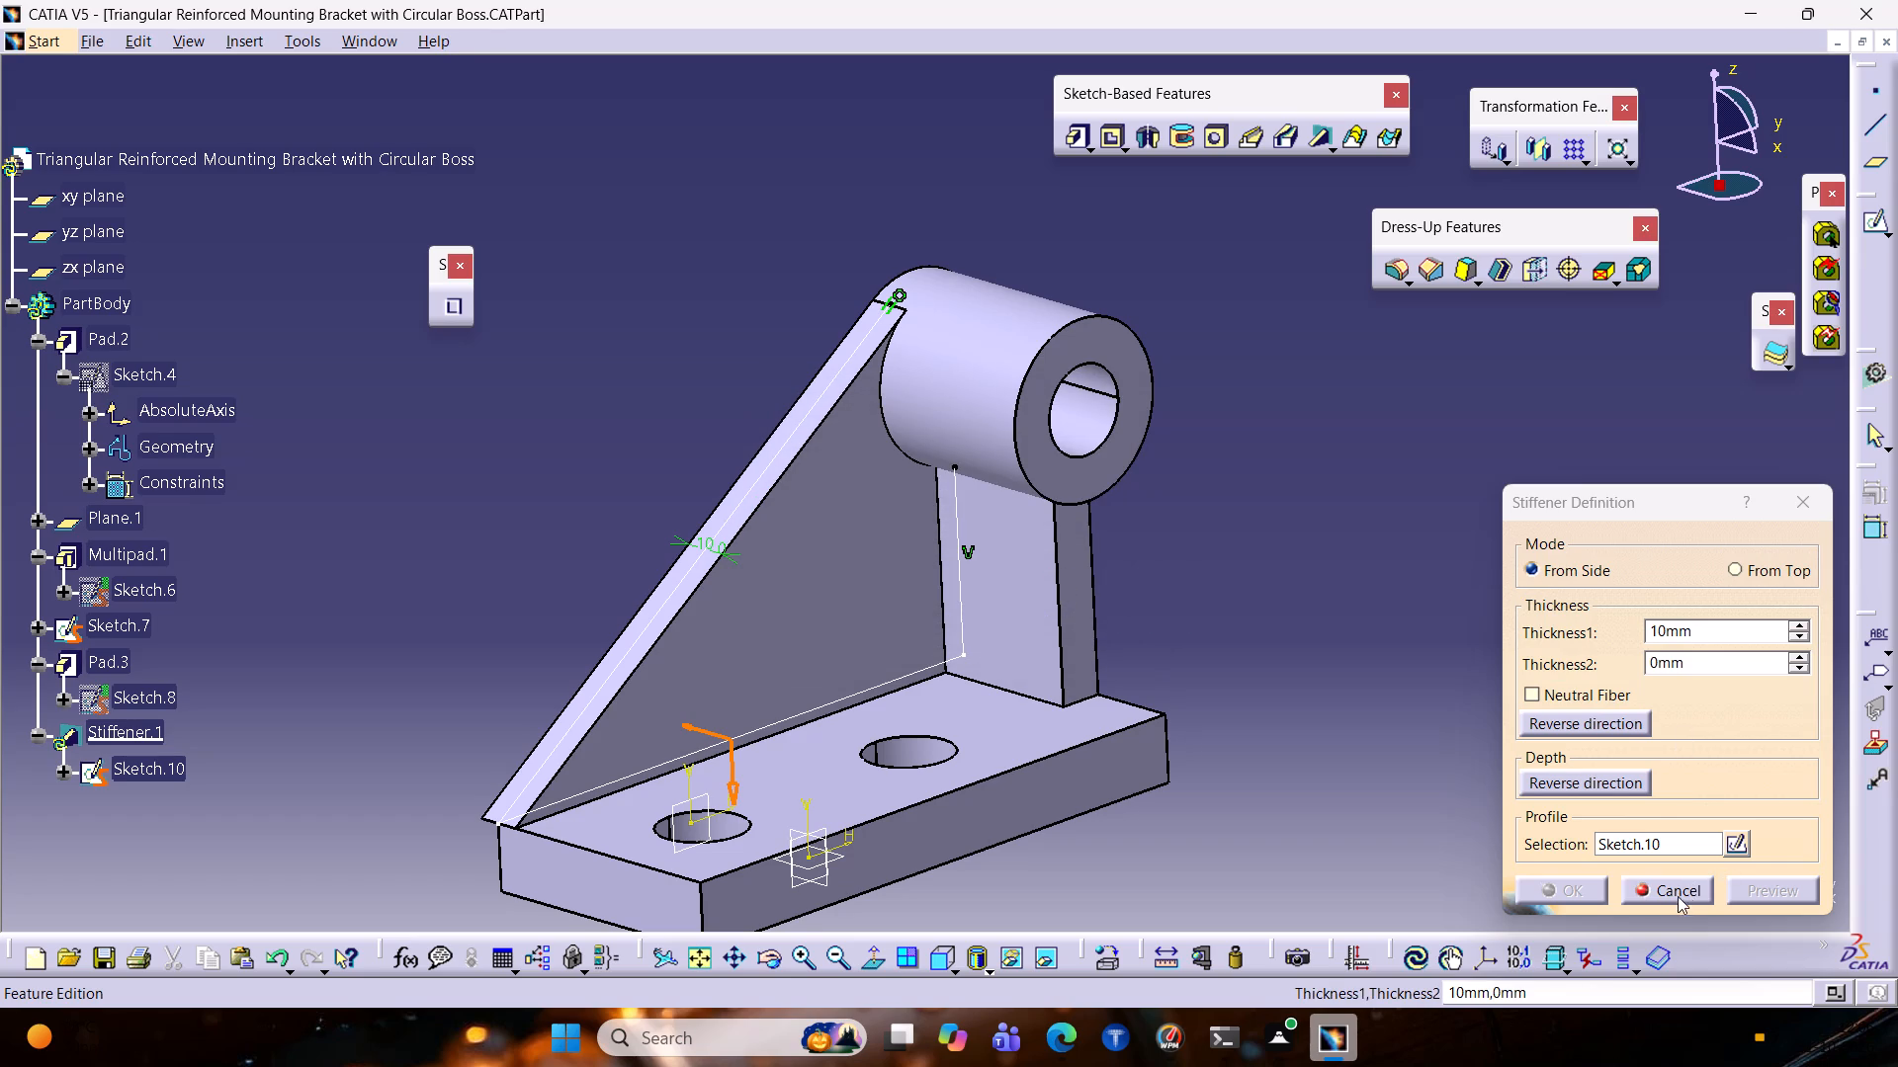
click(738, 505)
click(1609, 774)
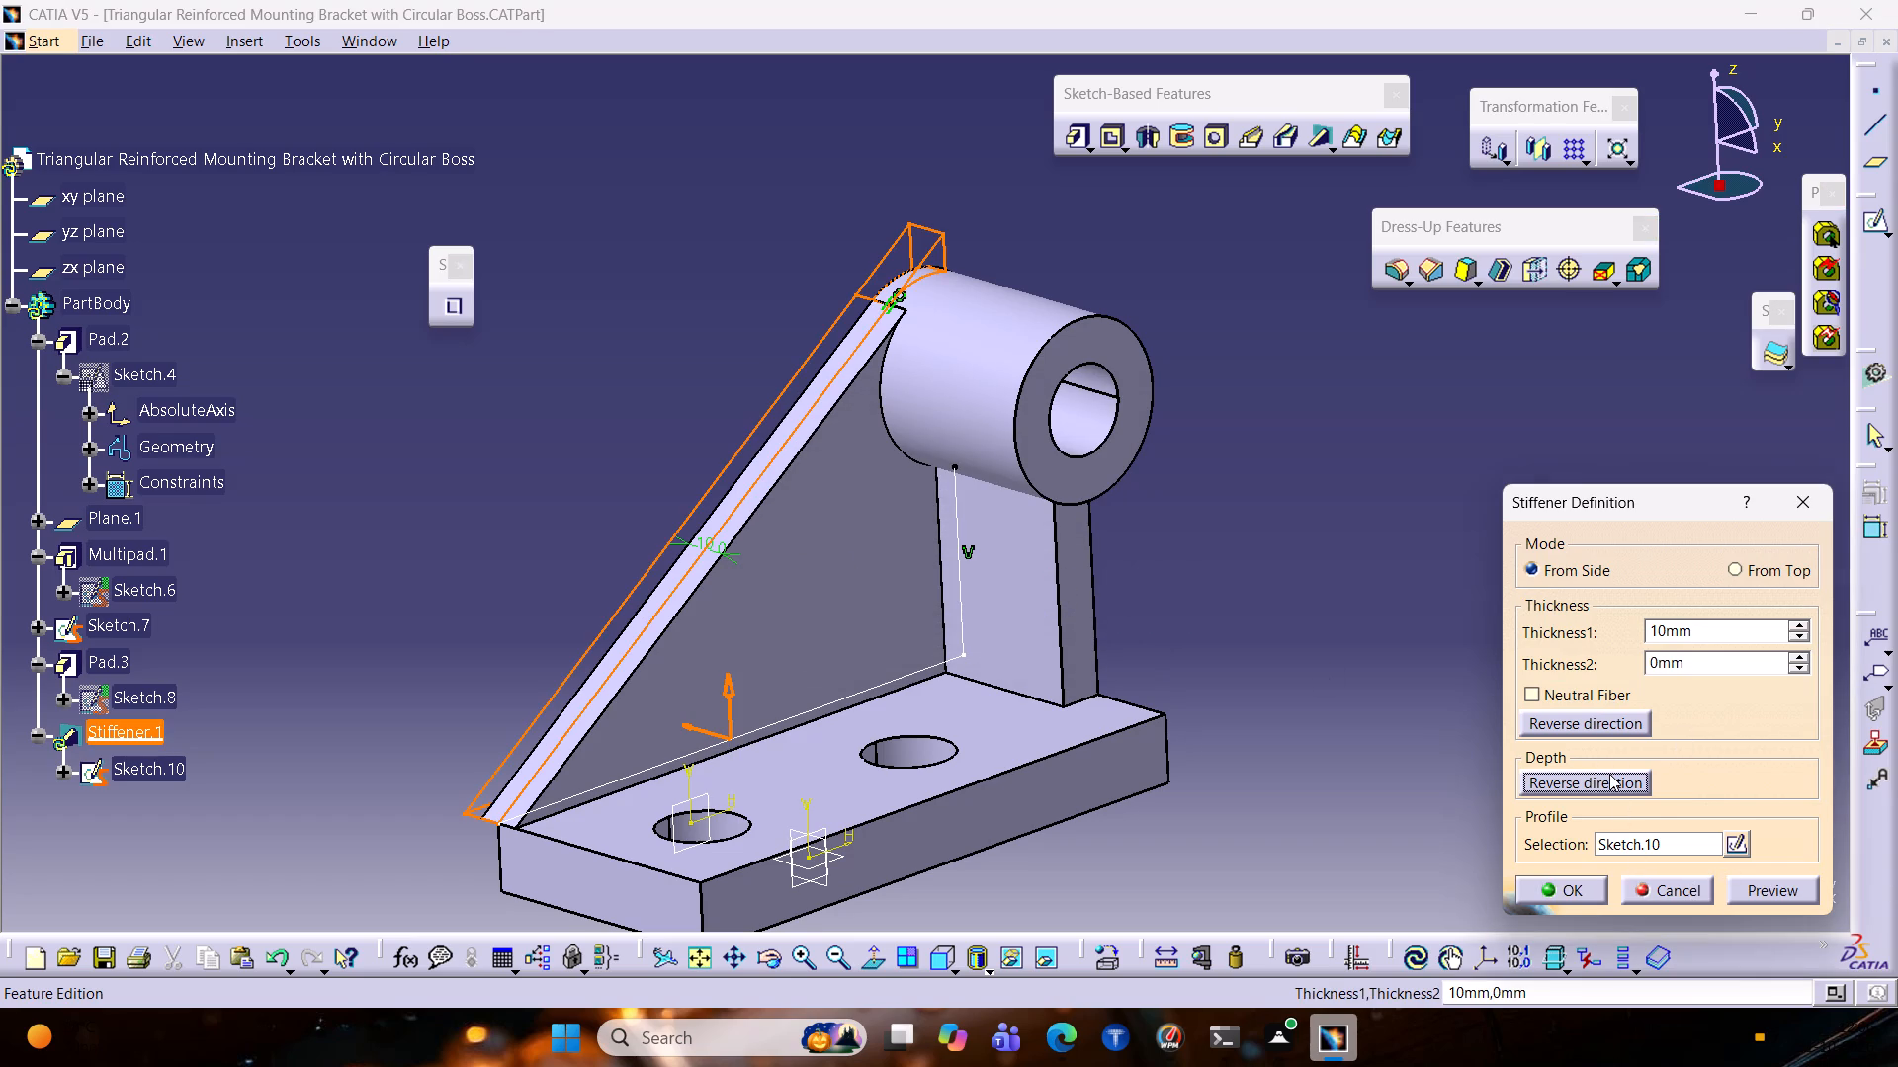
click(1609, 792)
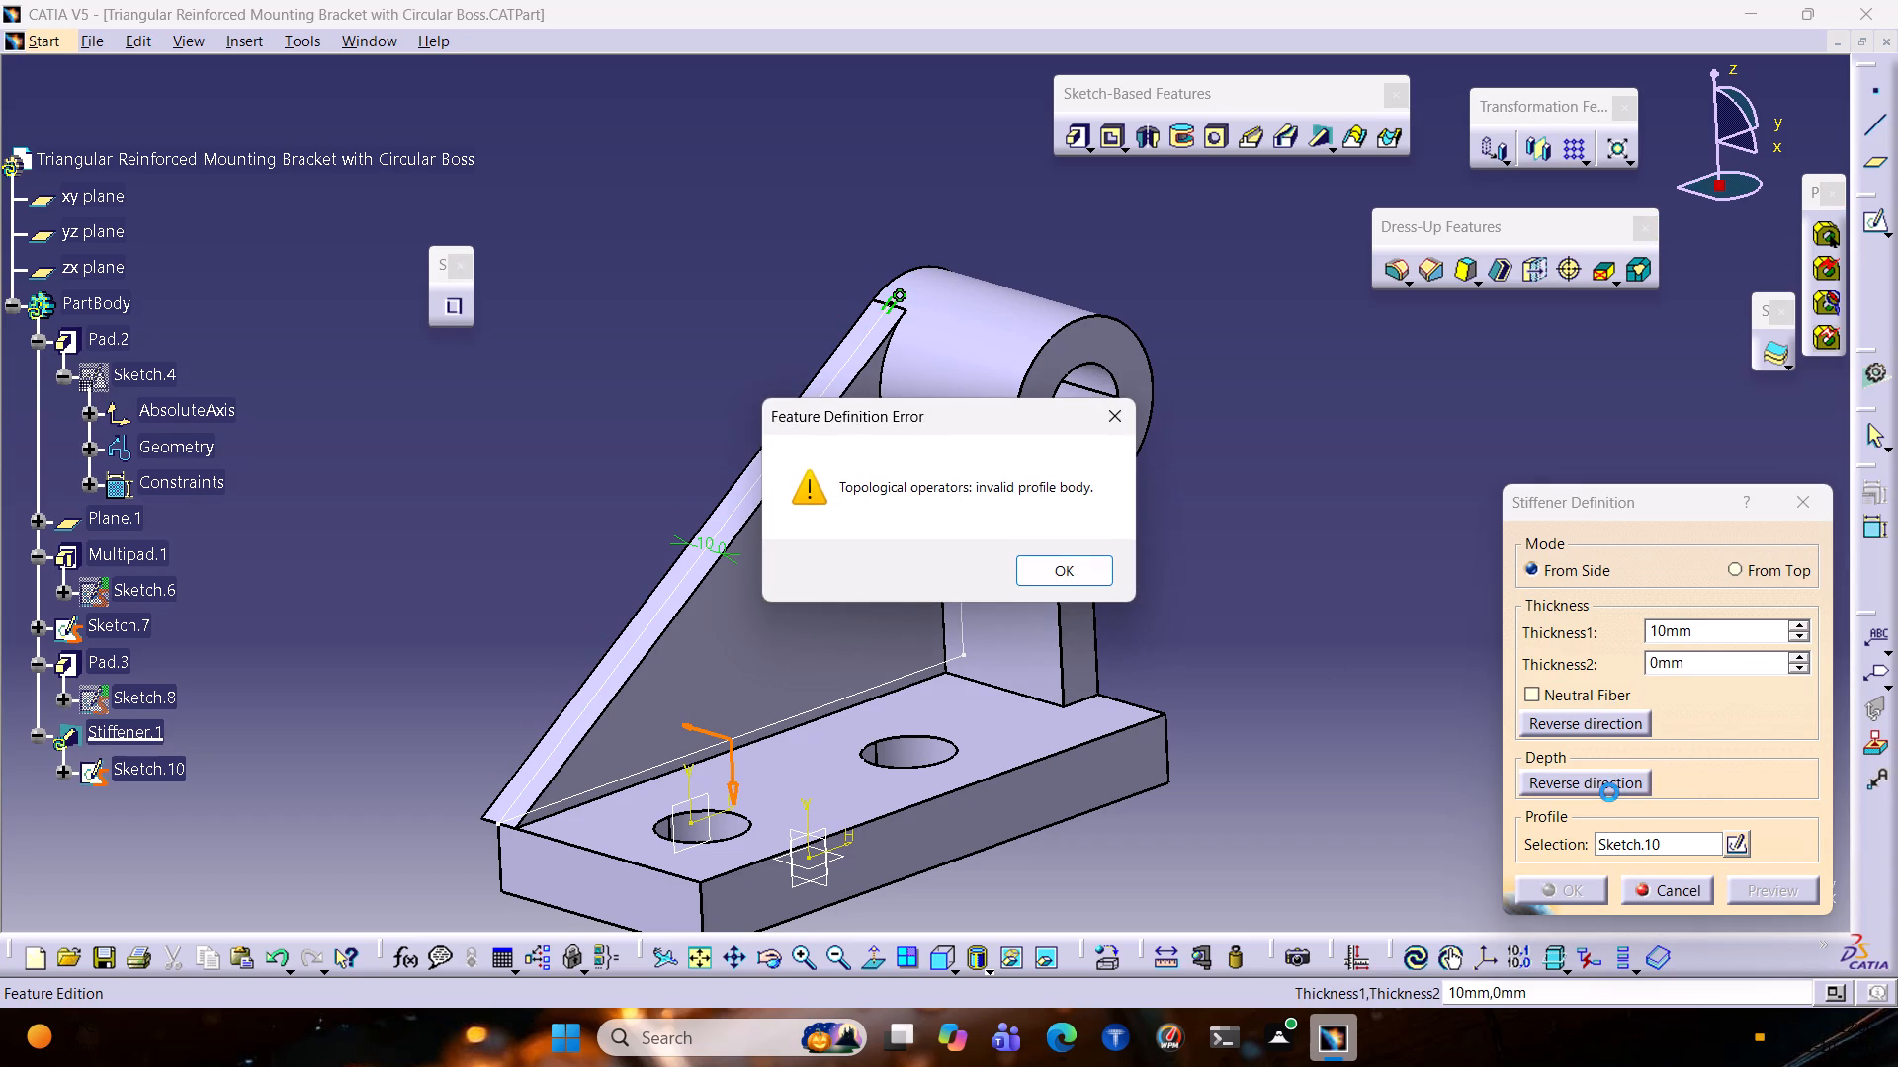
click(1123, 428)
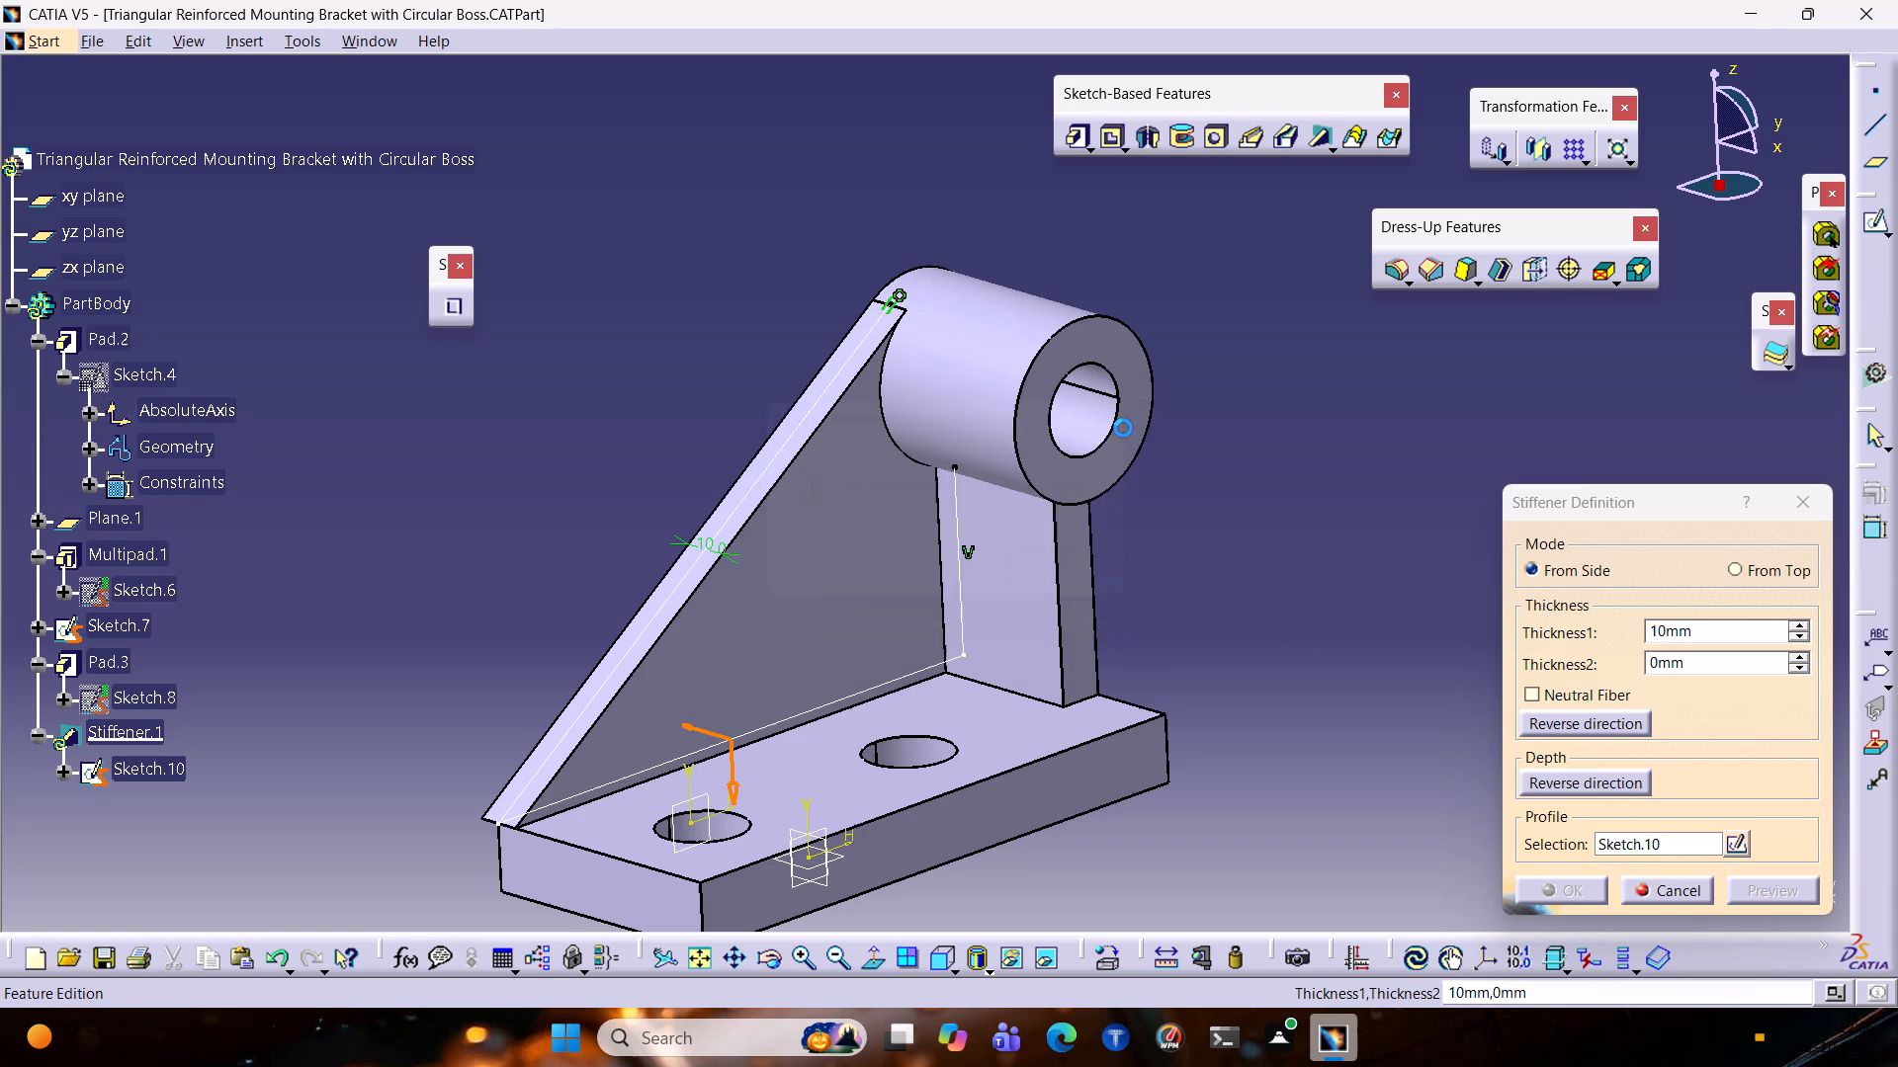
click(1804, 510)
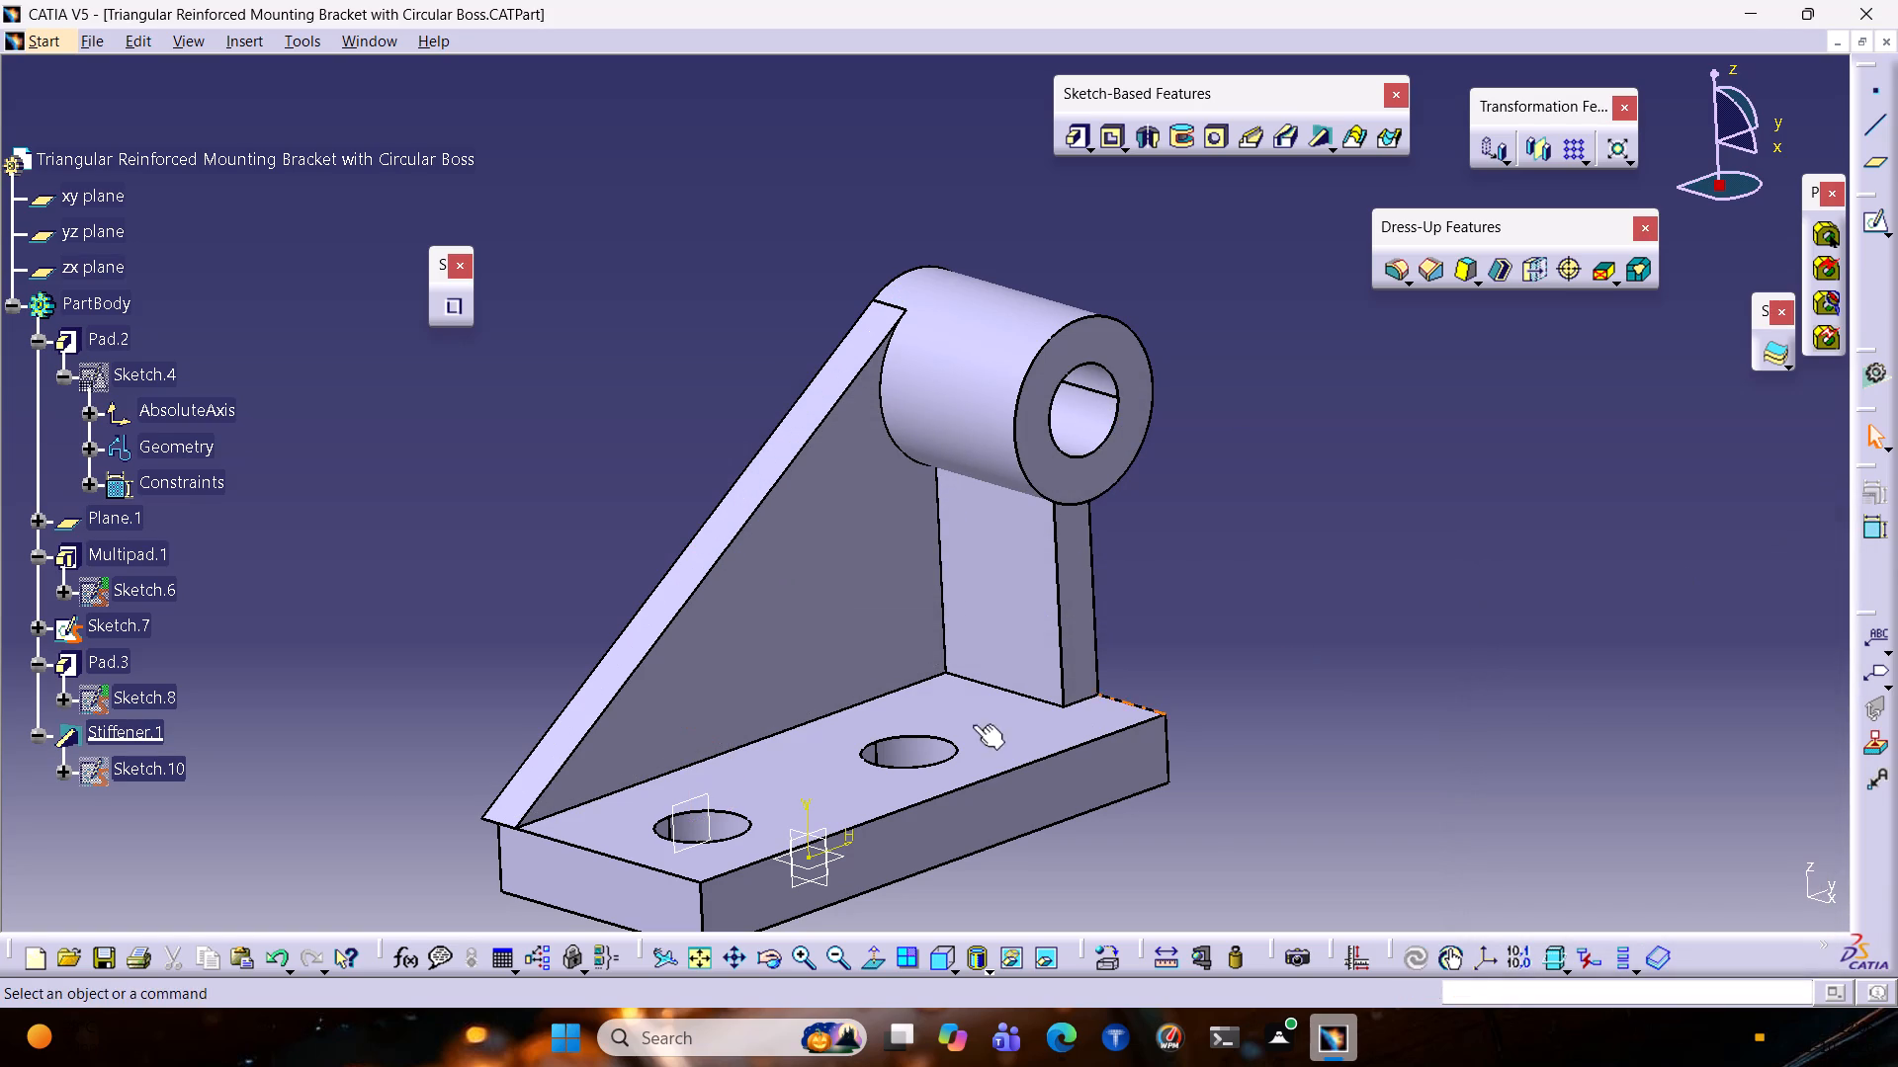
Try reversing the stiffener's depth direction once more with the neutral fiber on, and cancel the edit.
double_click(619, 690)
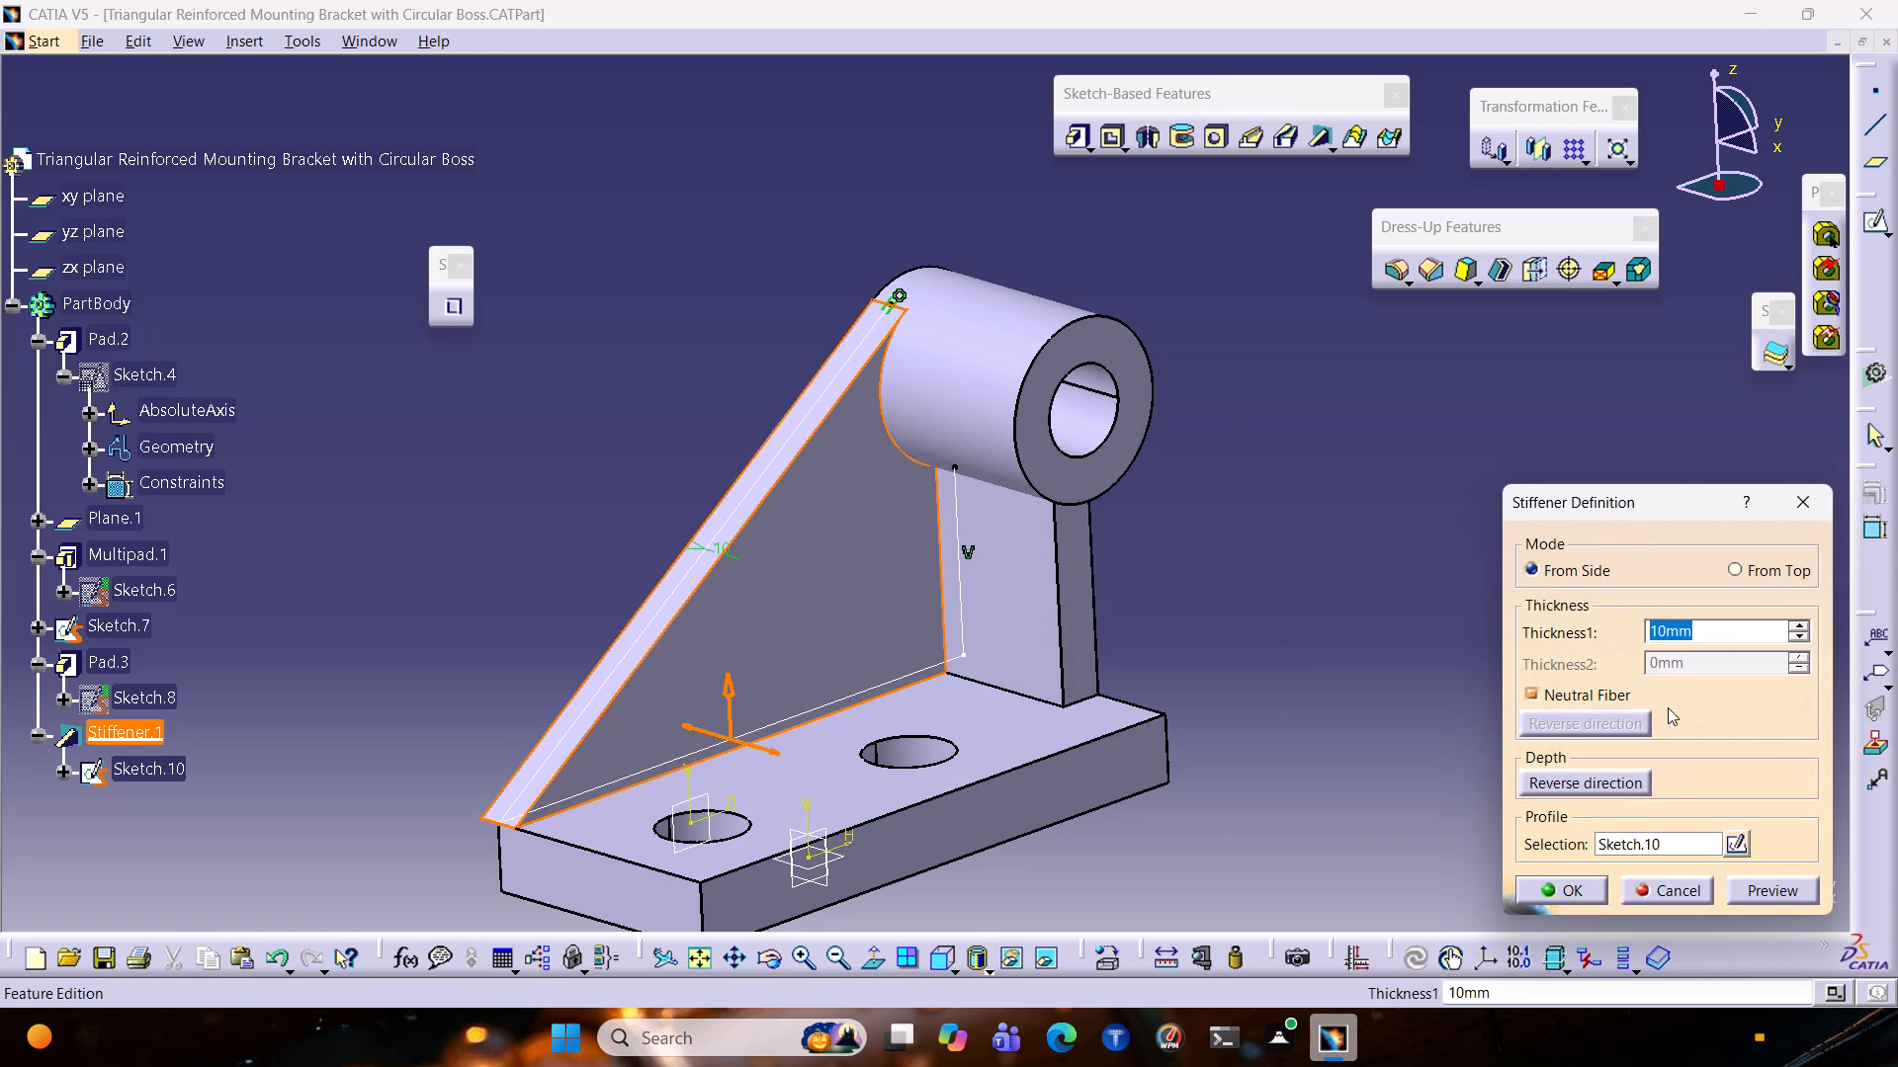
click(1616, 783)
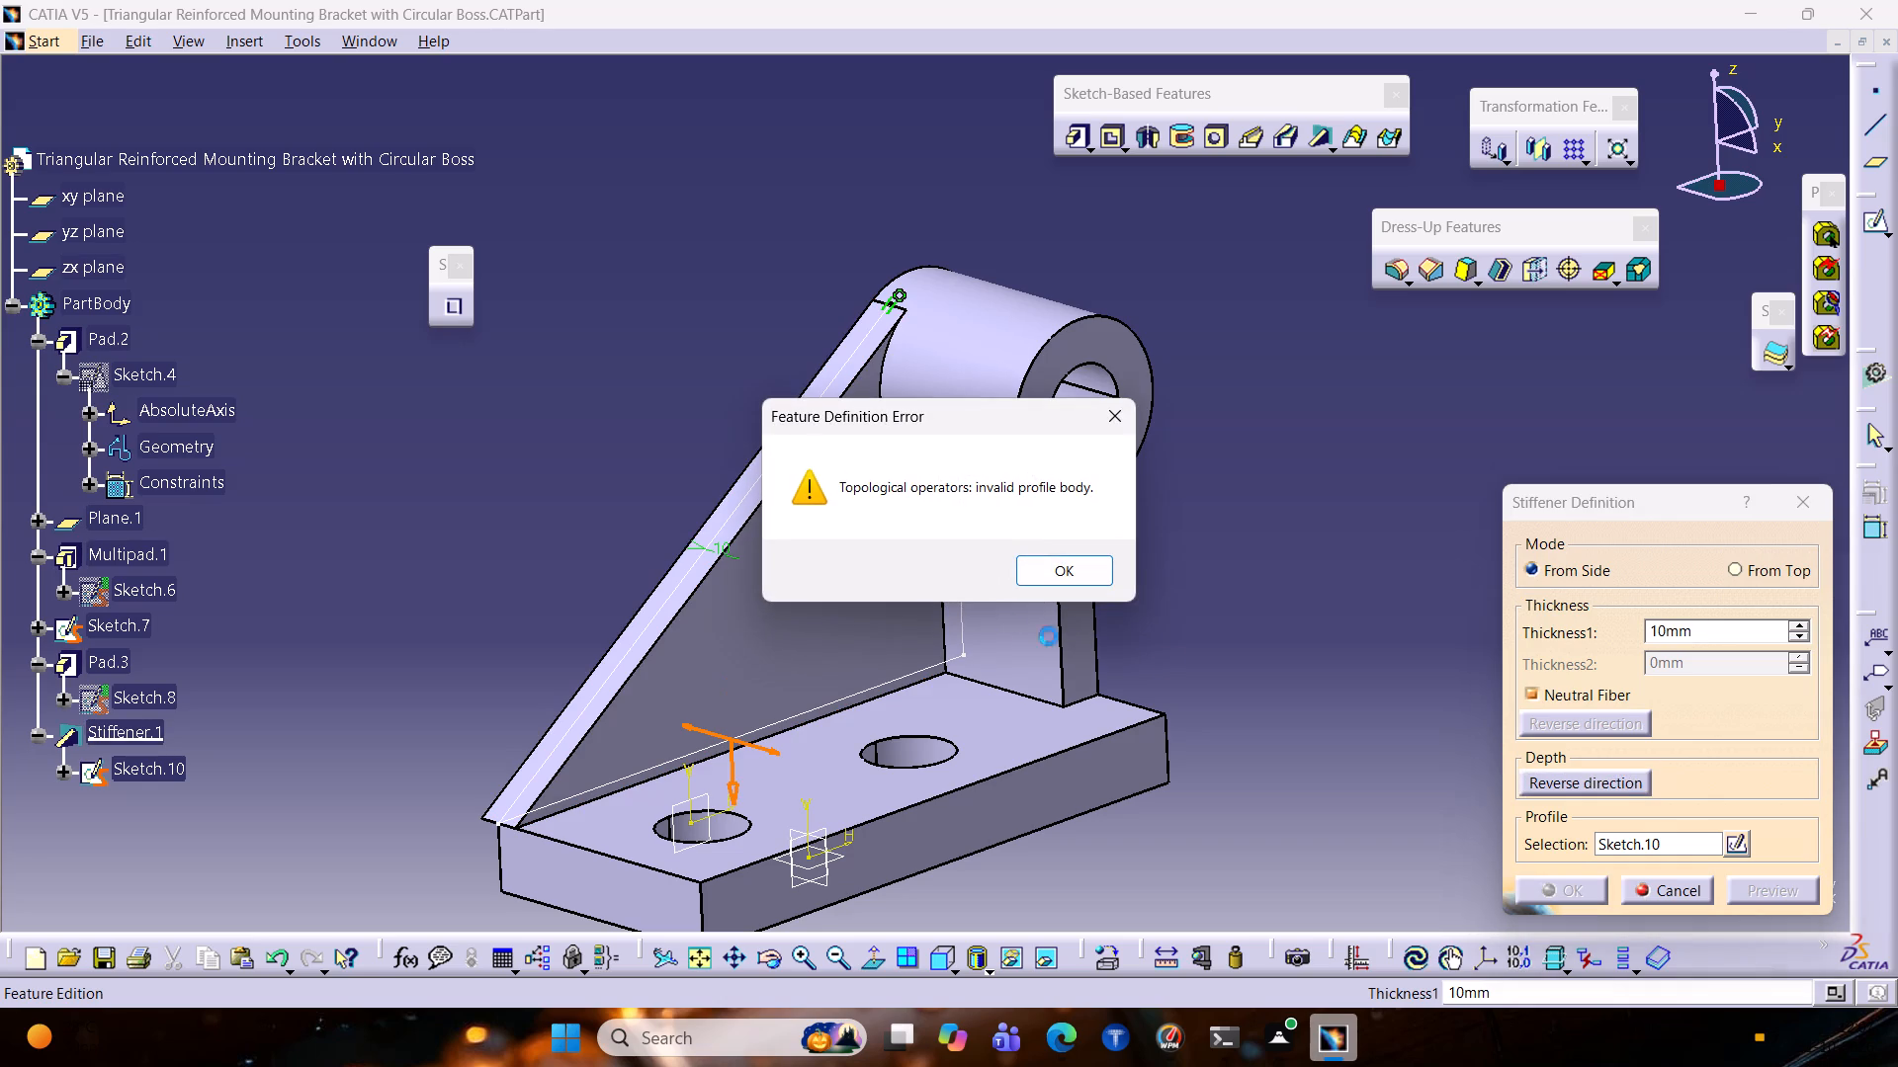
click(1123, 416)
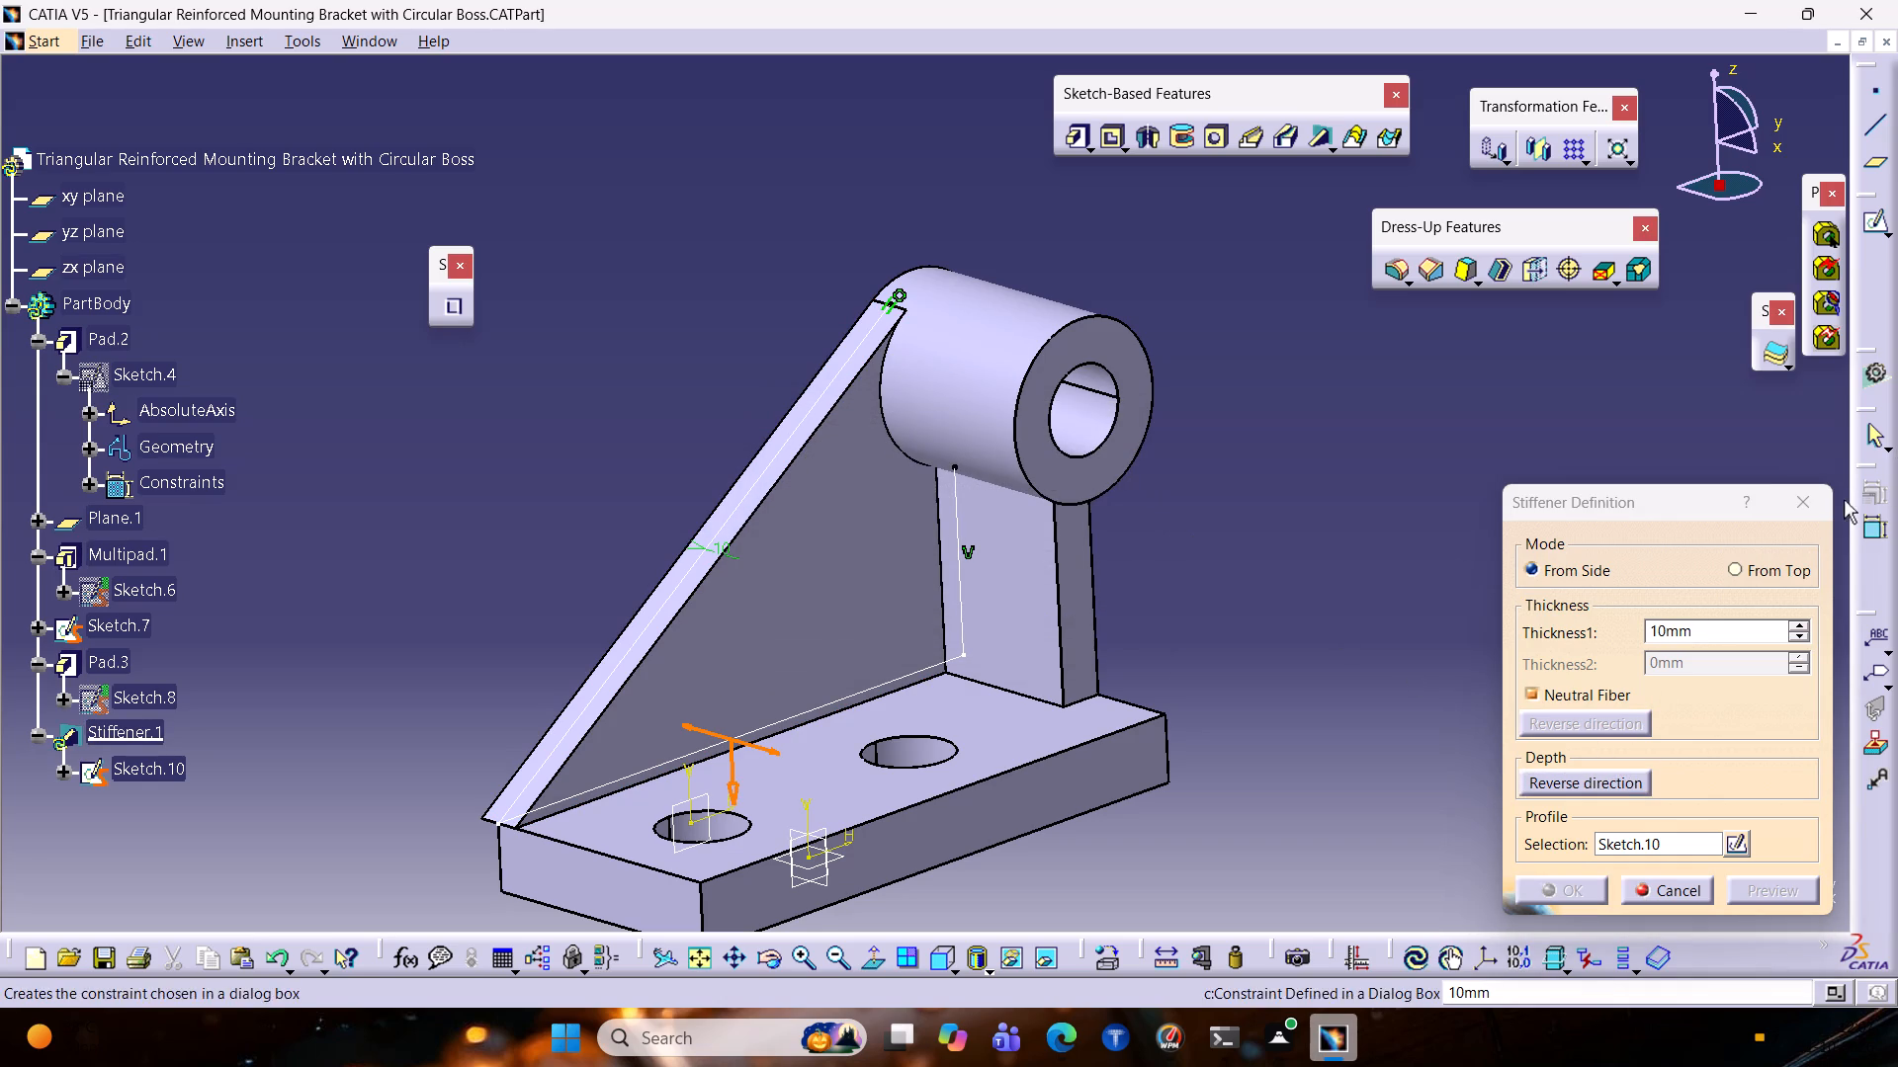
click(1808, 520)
Turn off the stiffener's neutral fiber and reverse its thickness direction so the 10 mm lies inward over the base plate.
double_click(751, 485)
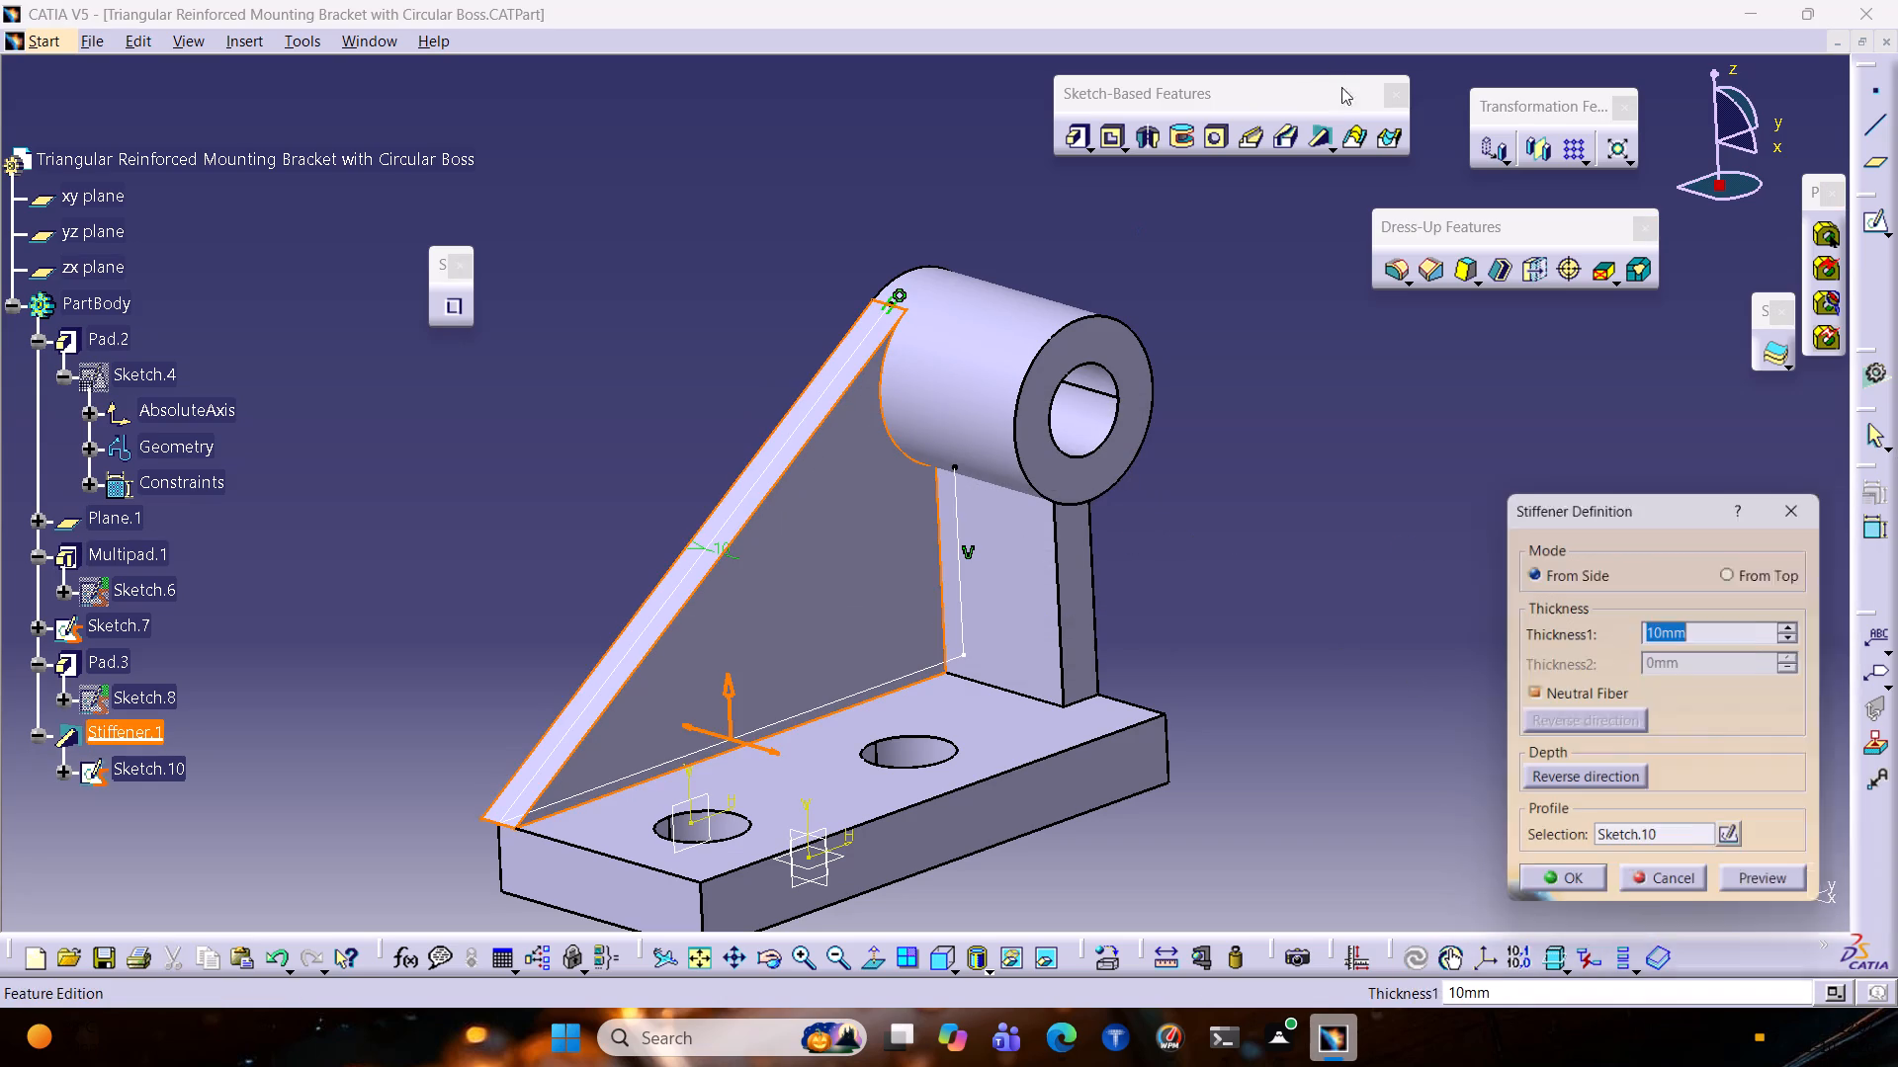
click(1537, 695)
click(1751, 890)
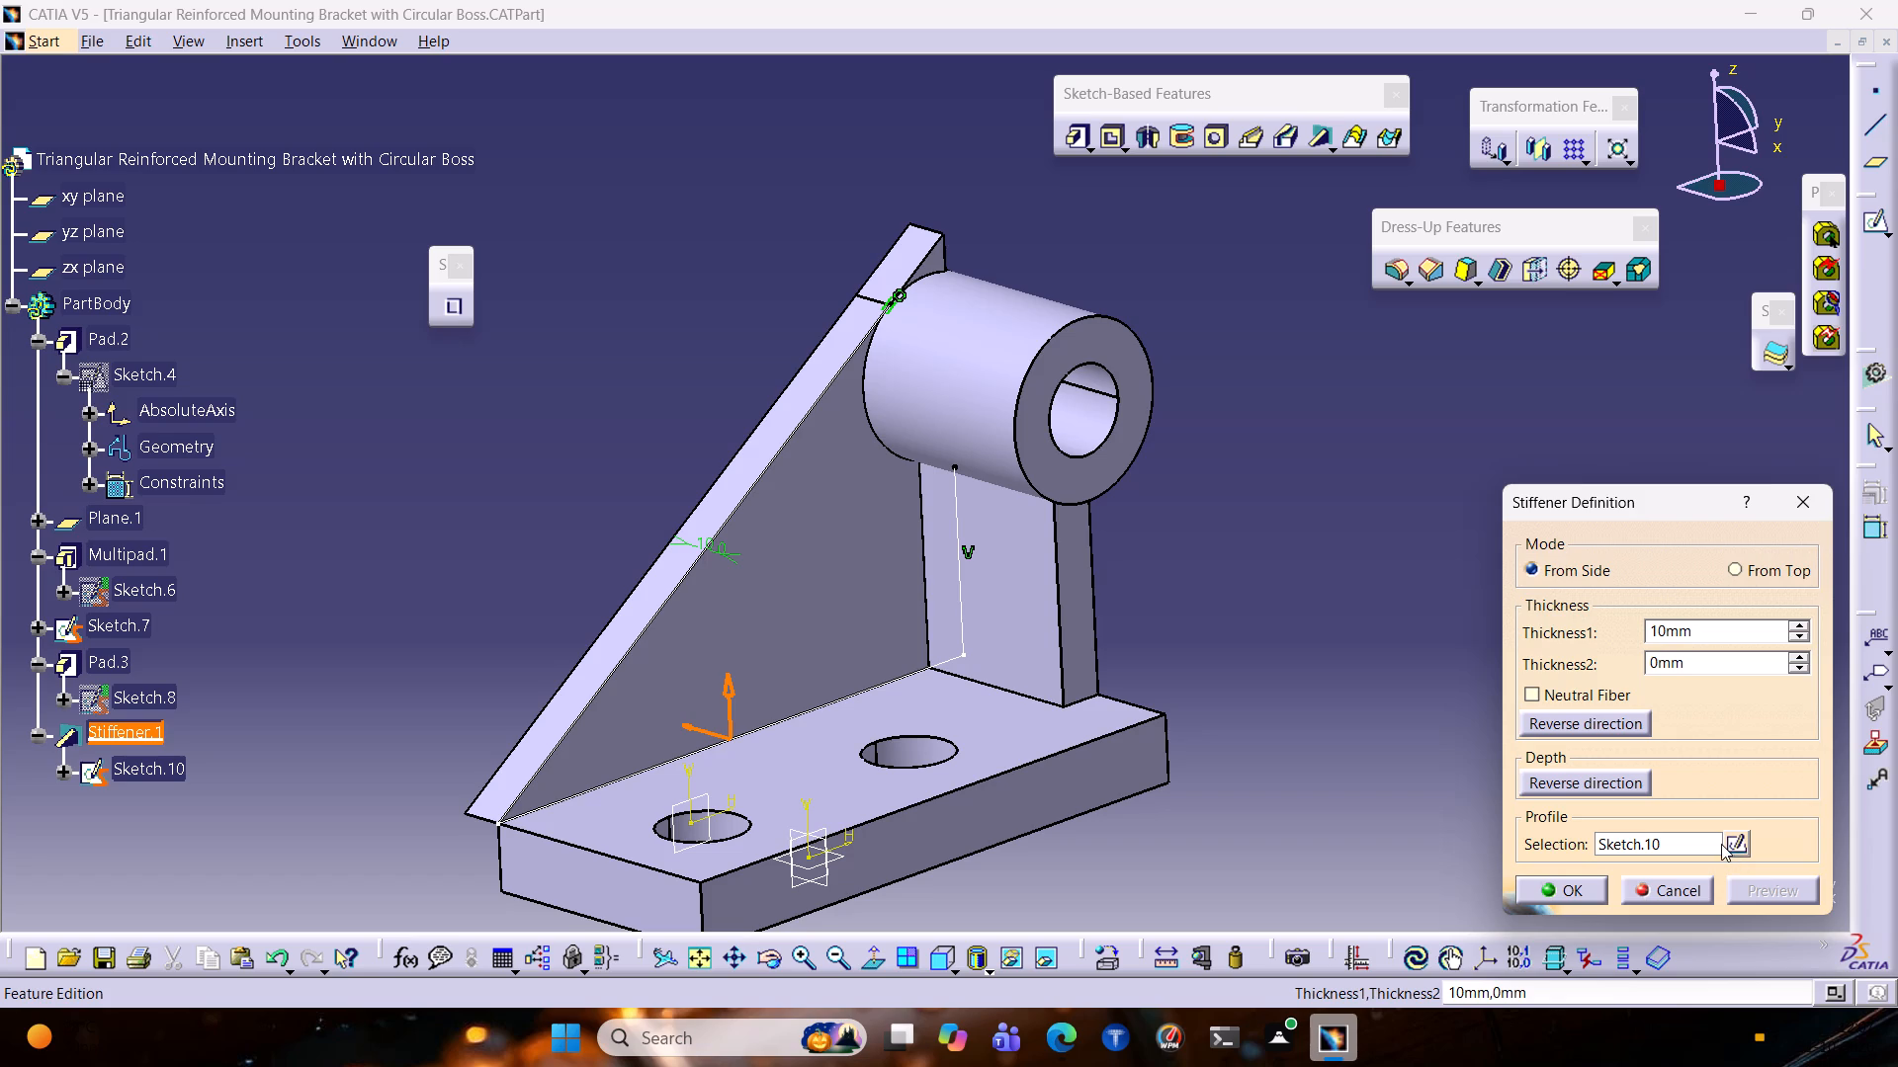
click(1550, 719)
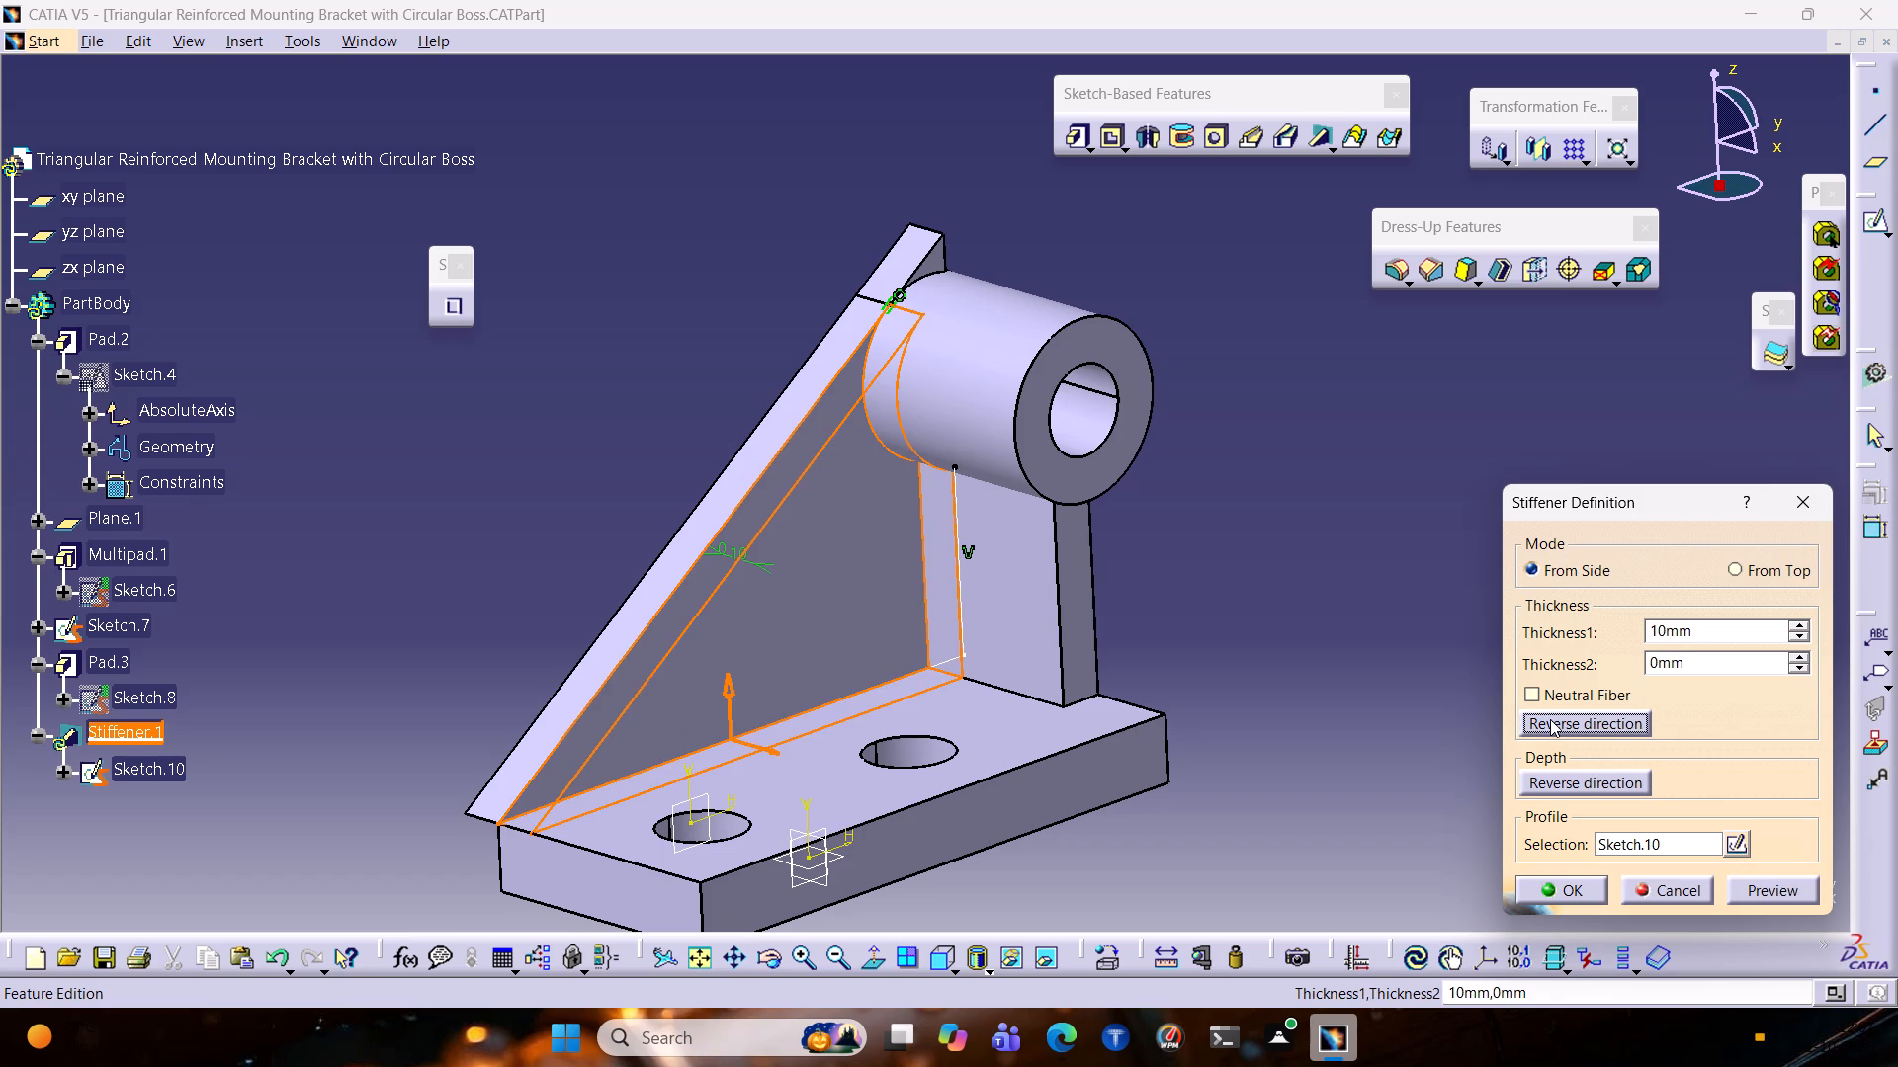
click(1775, 891)
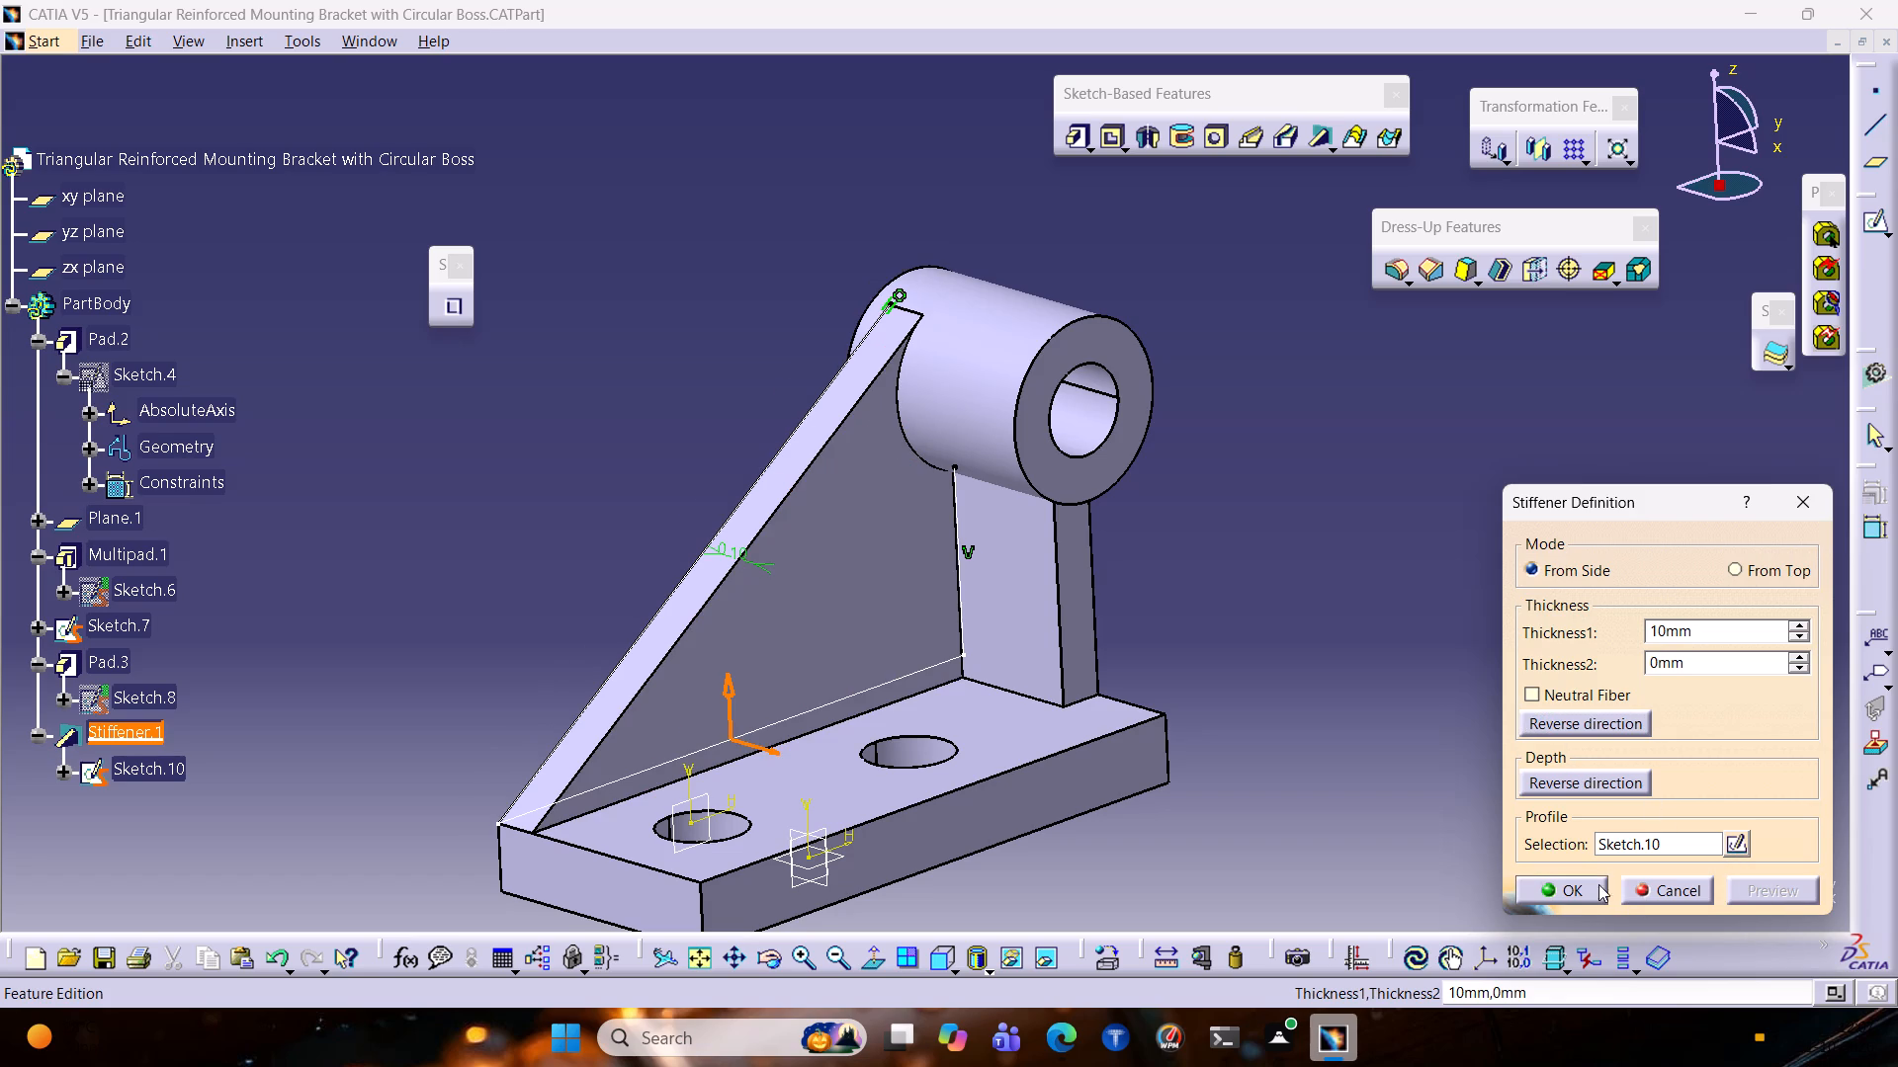
click(1573, 889)
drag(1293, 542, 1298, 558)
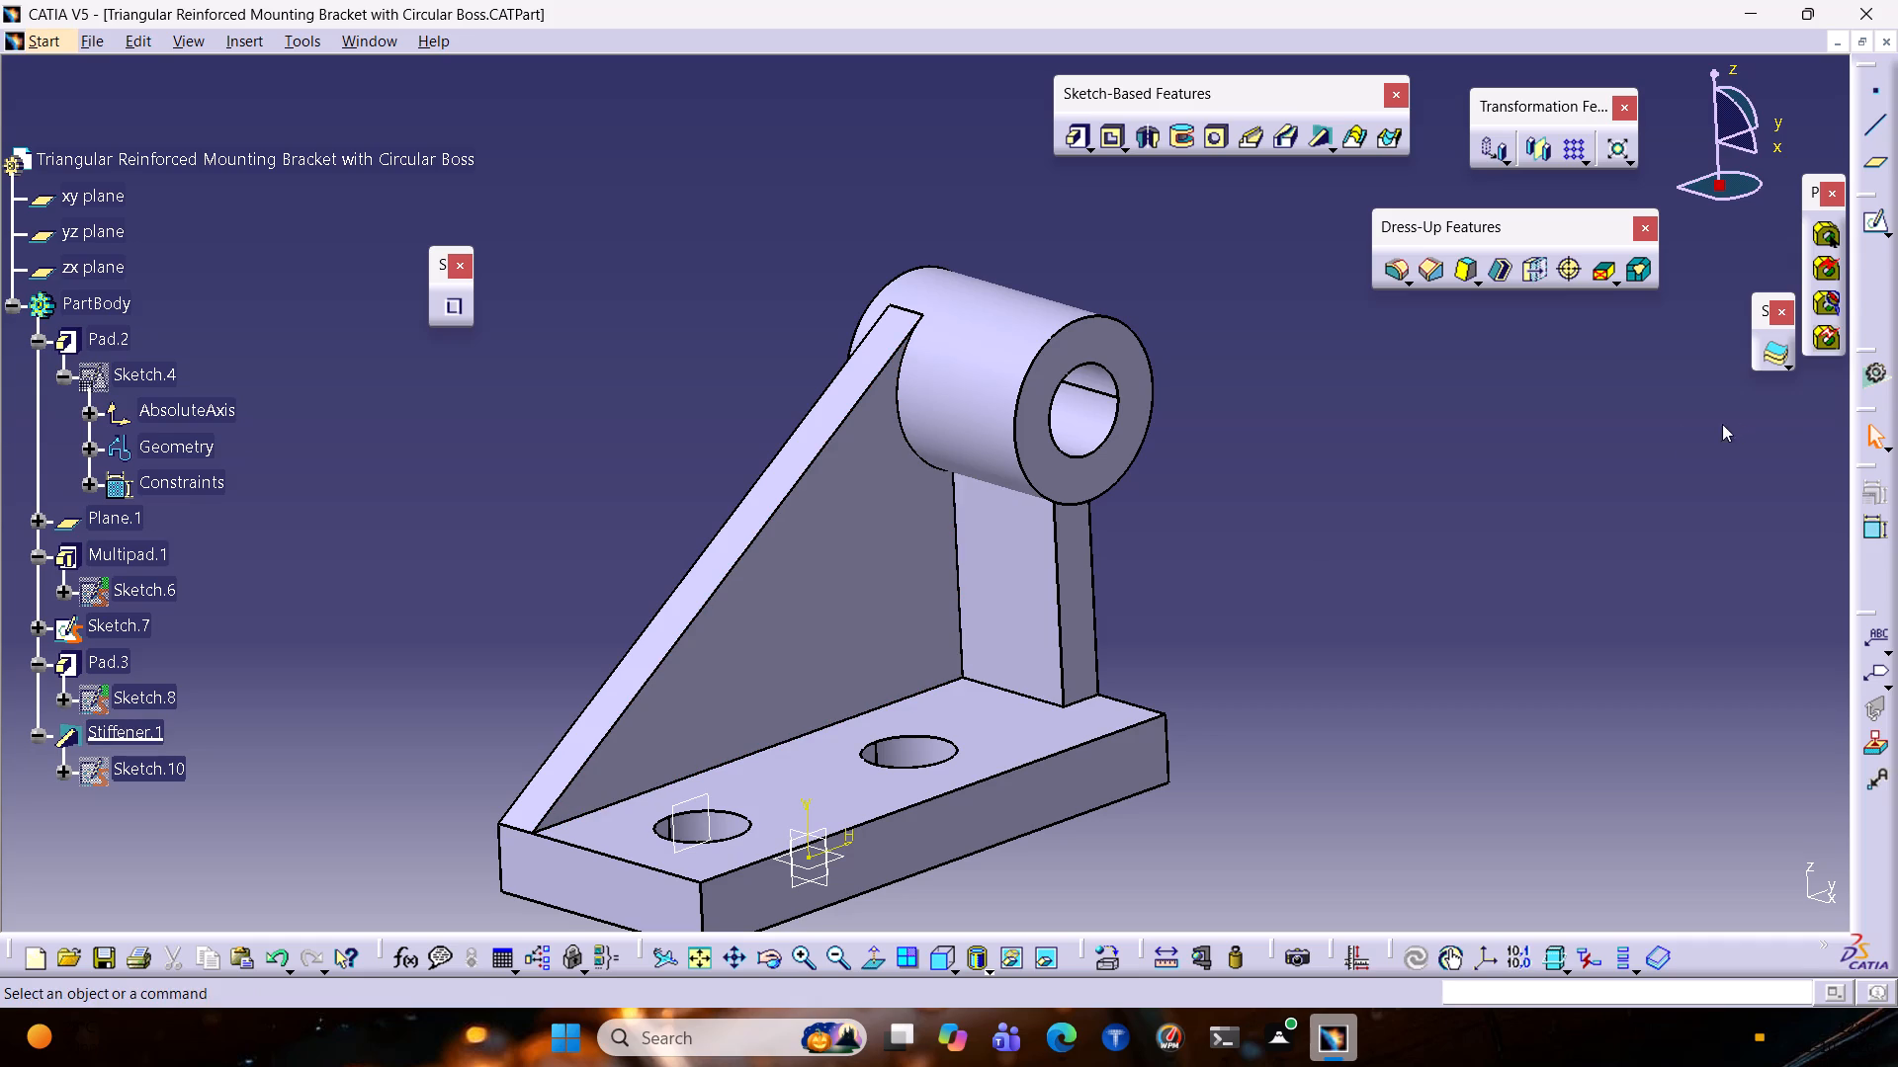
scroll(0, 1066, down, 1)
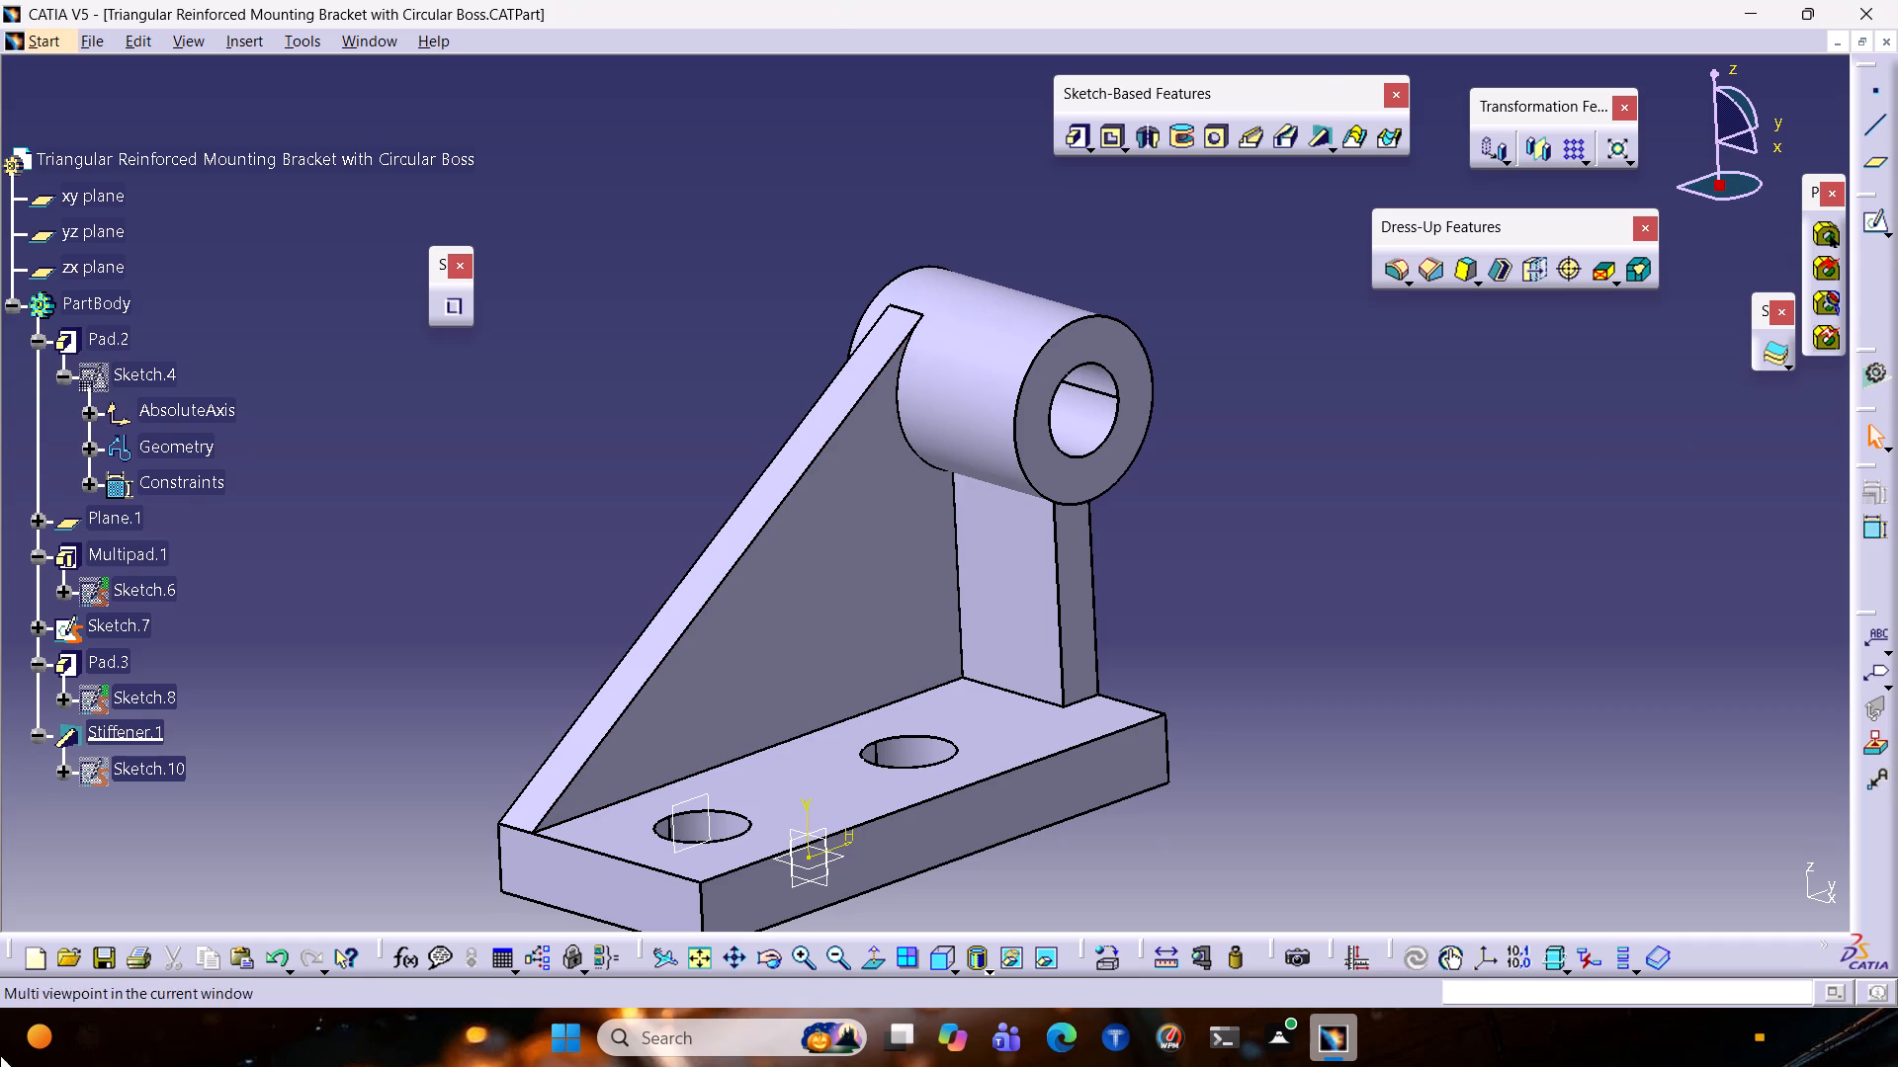
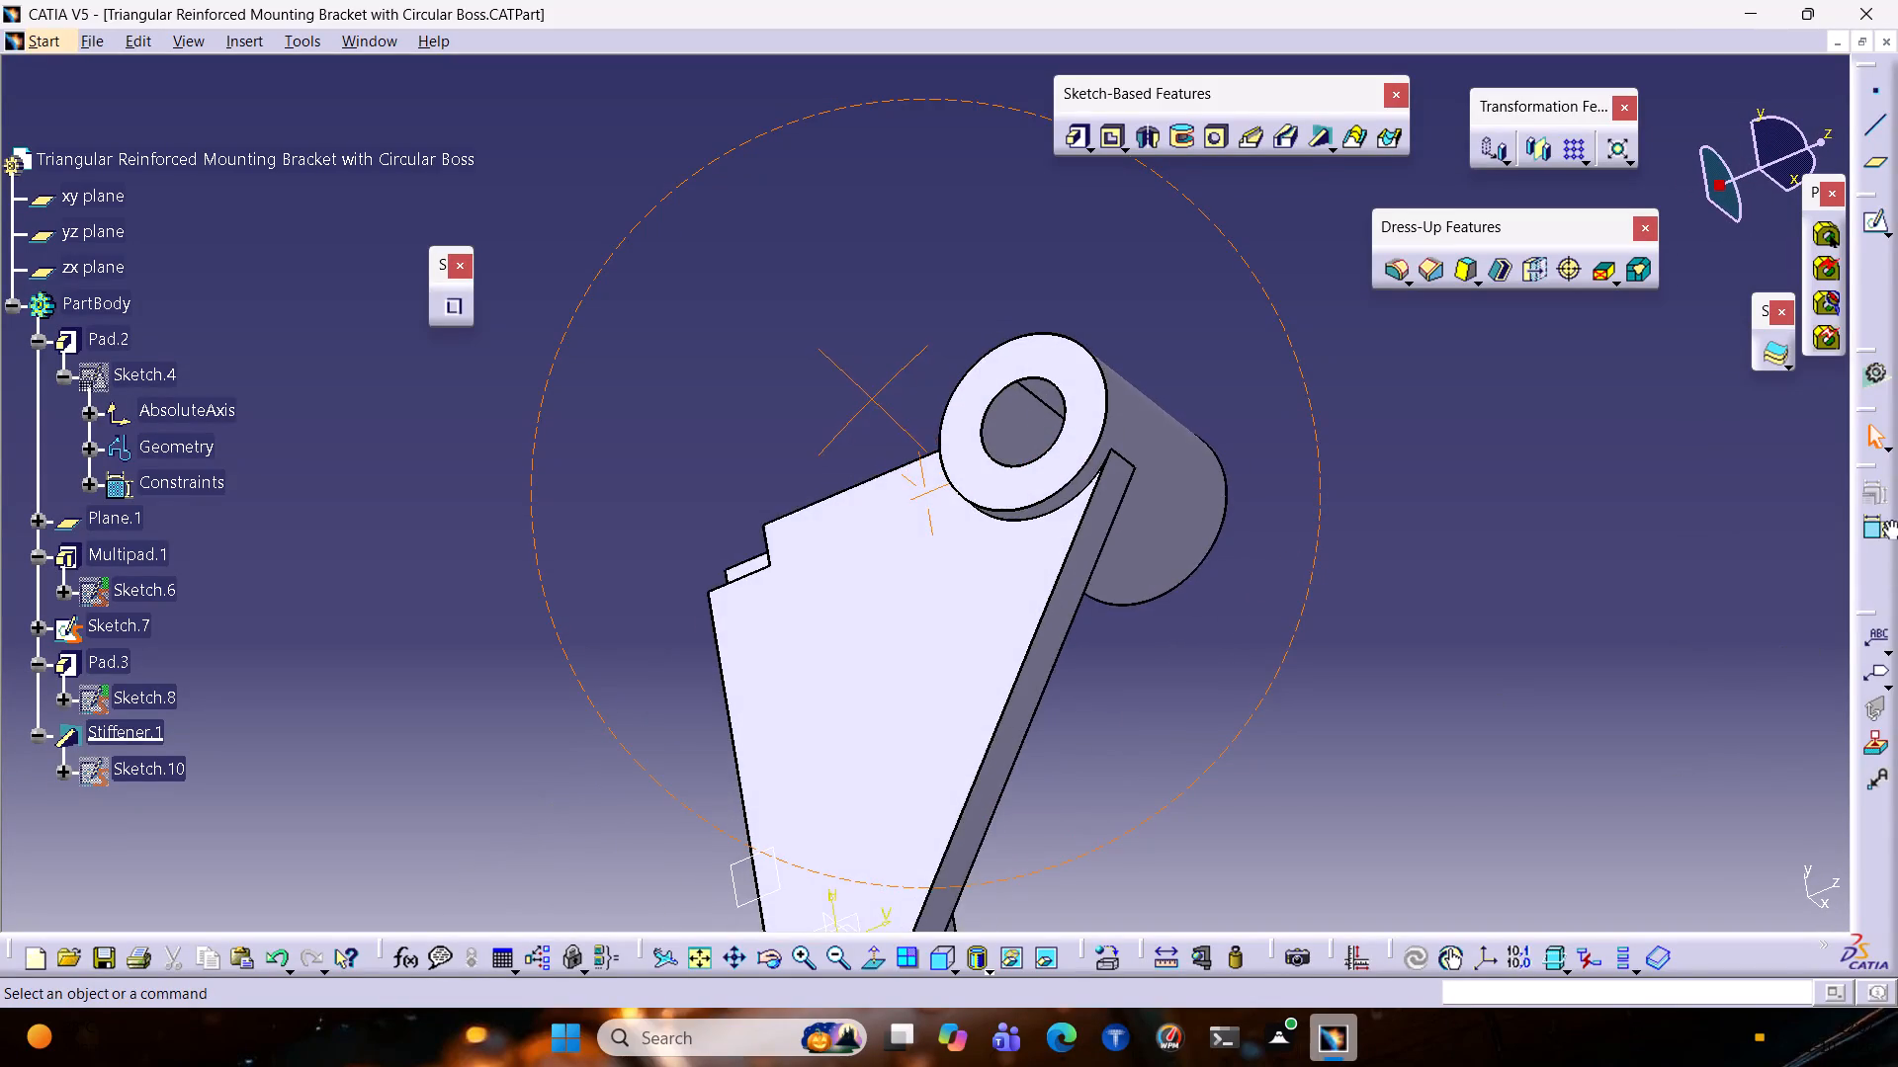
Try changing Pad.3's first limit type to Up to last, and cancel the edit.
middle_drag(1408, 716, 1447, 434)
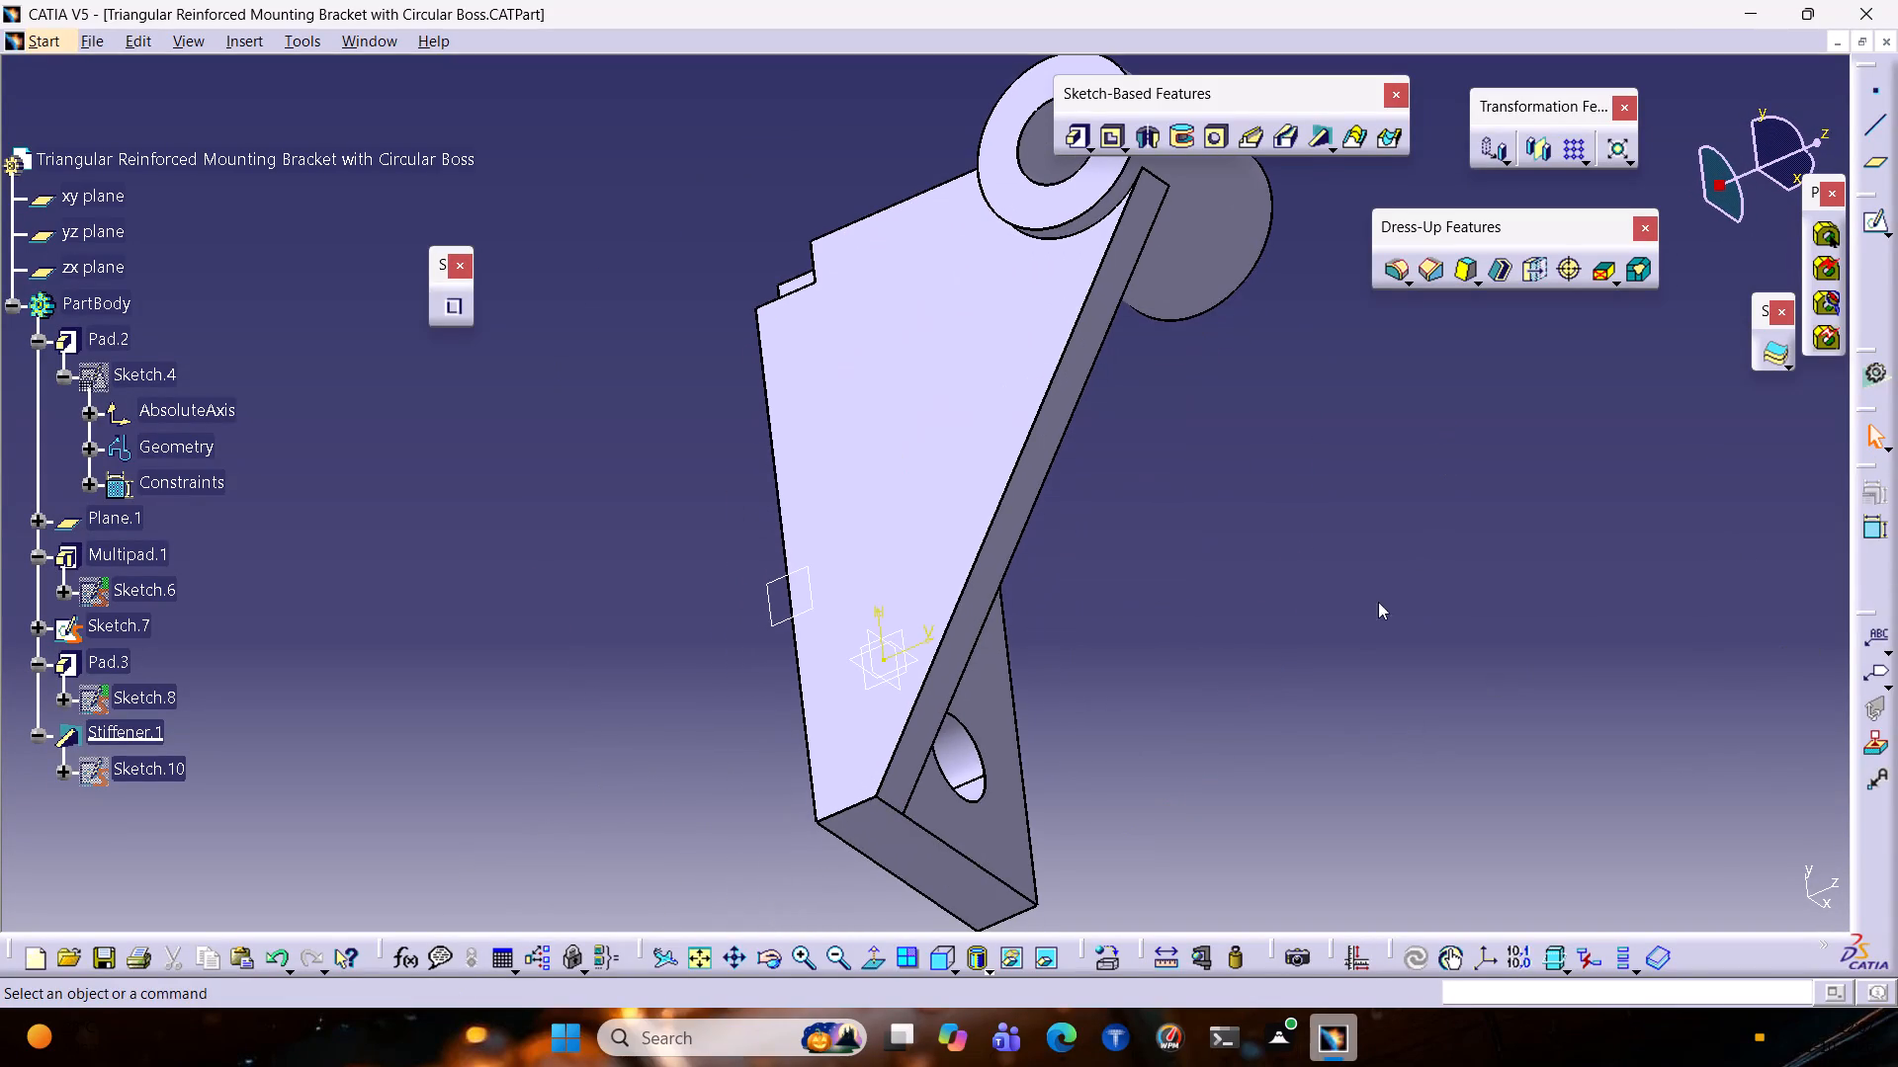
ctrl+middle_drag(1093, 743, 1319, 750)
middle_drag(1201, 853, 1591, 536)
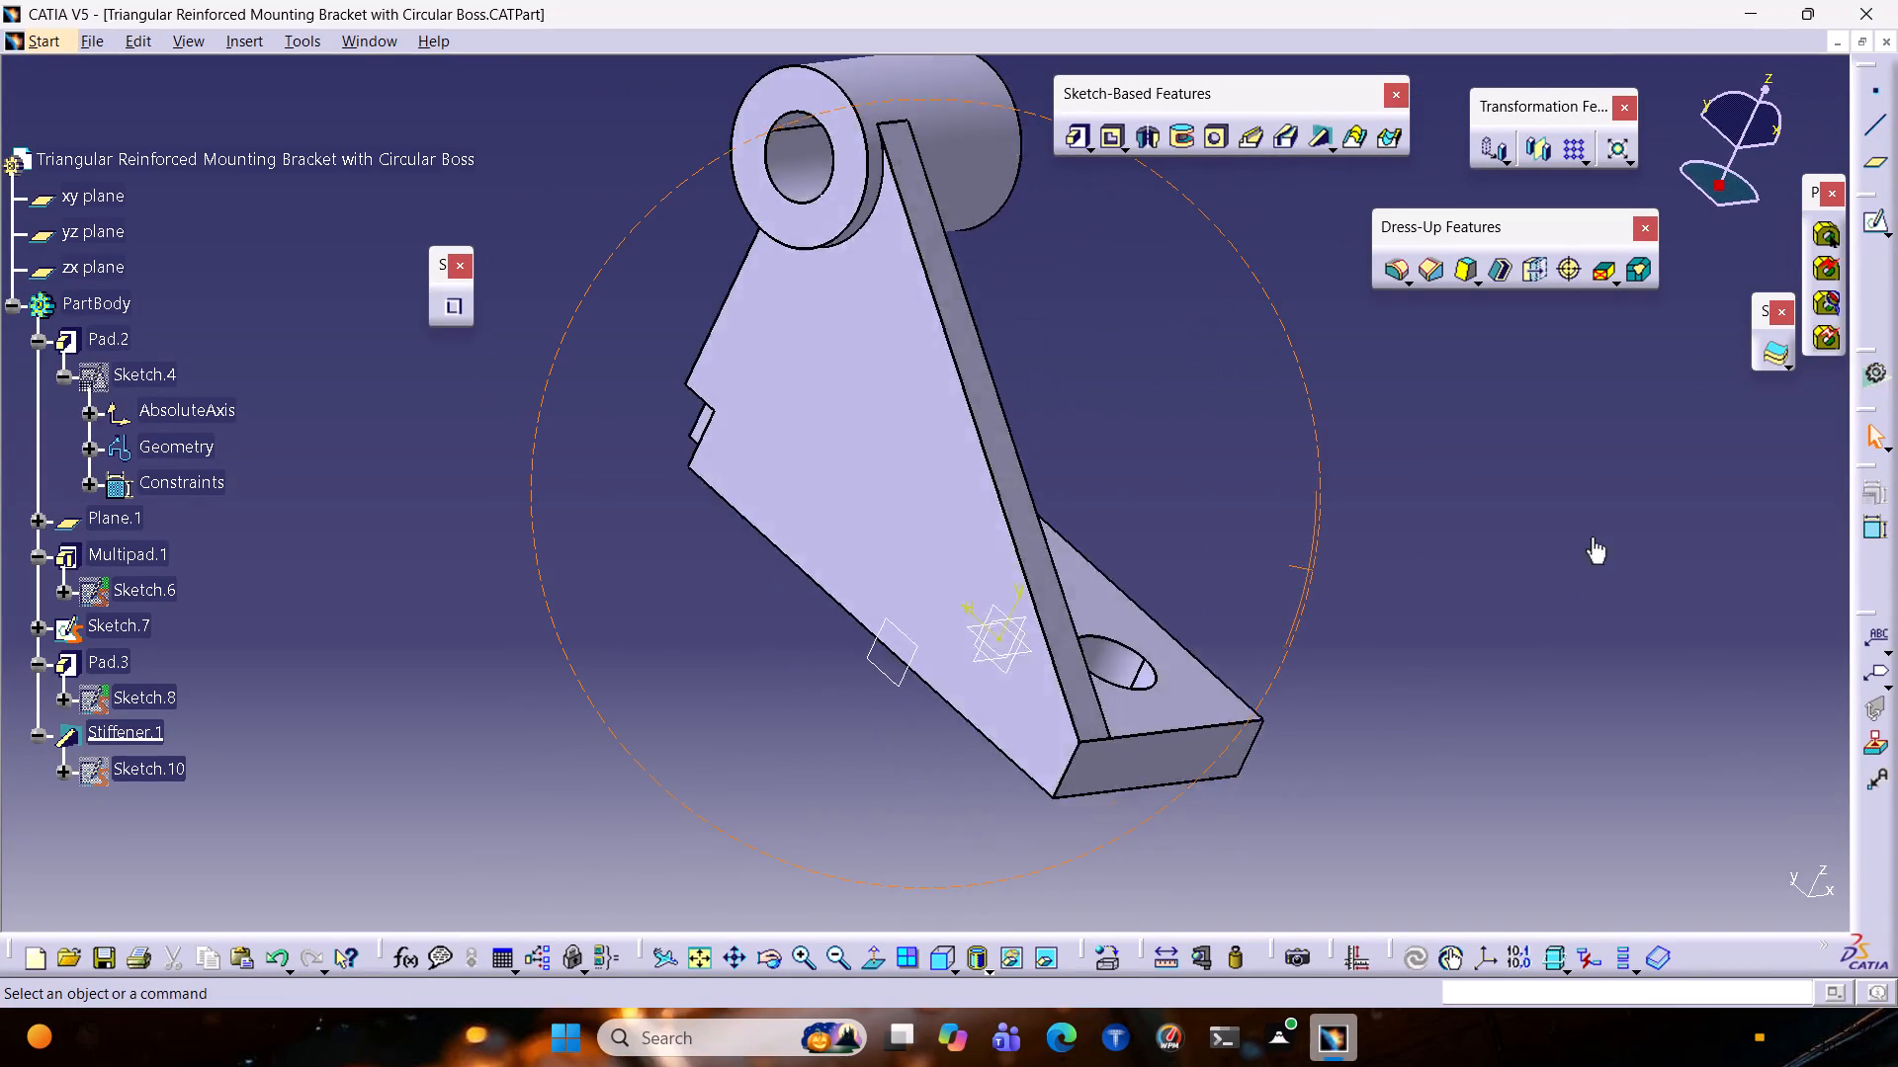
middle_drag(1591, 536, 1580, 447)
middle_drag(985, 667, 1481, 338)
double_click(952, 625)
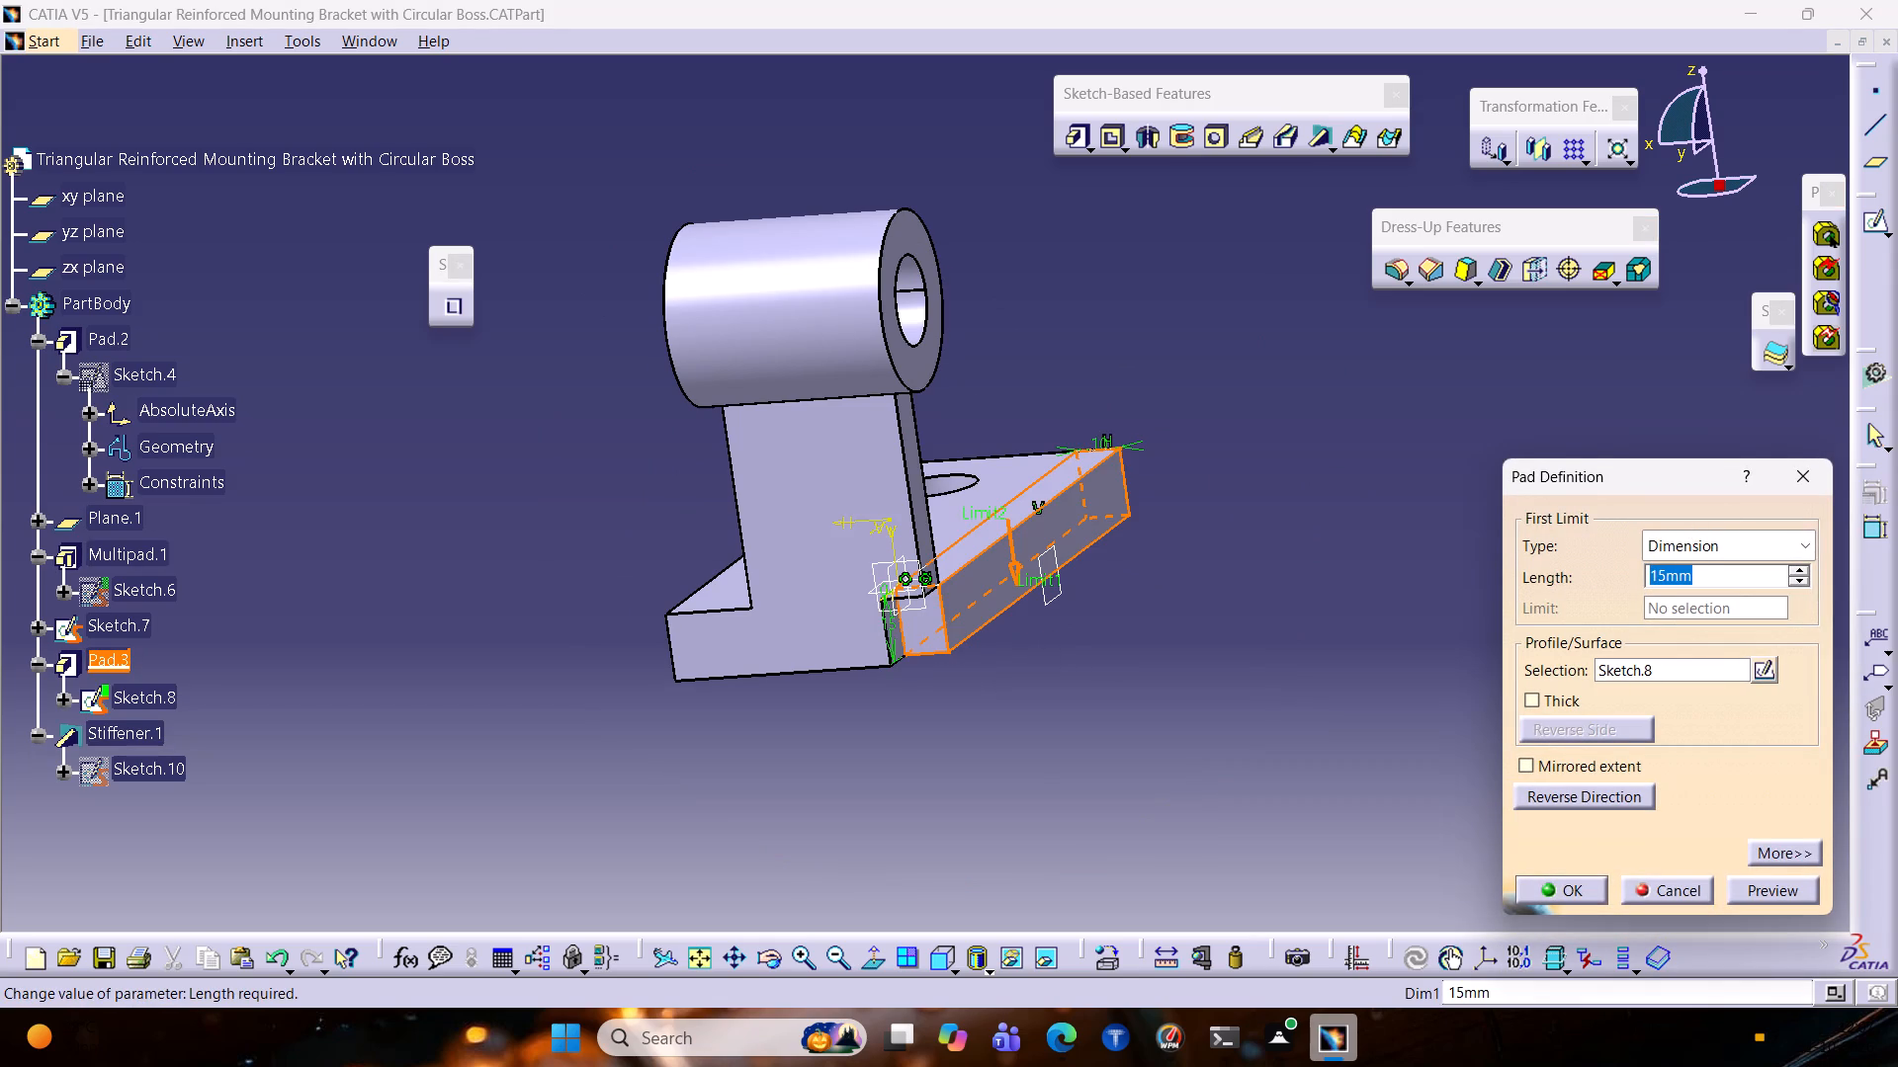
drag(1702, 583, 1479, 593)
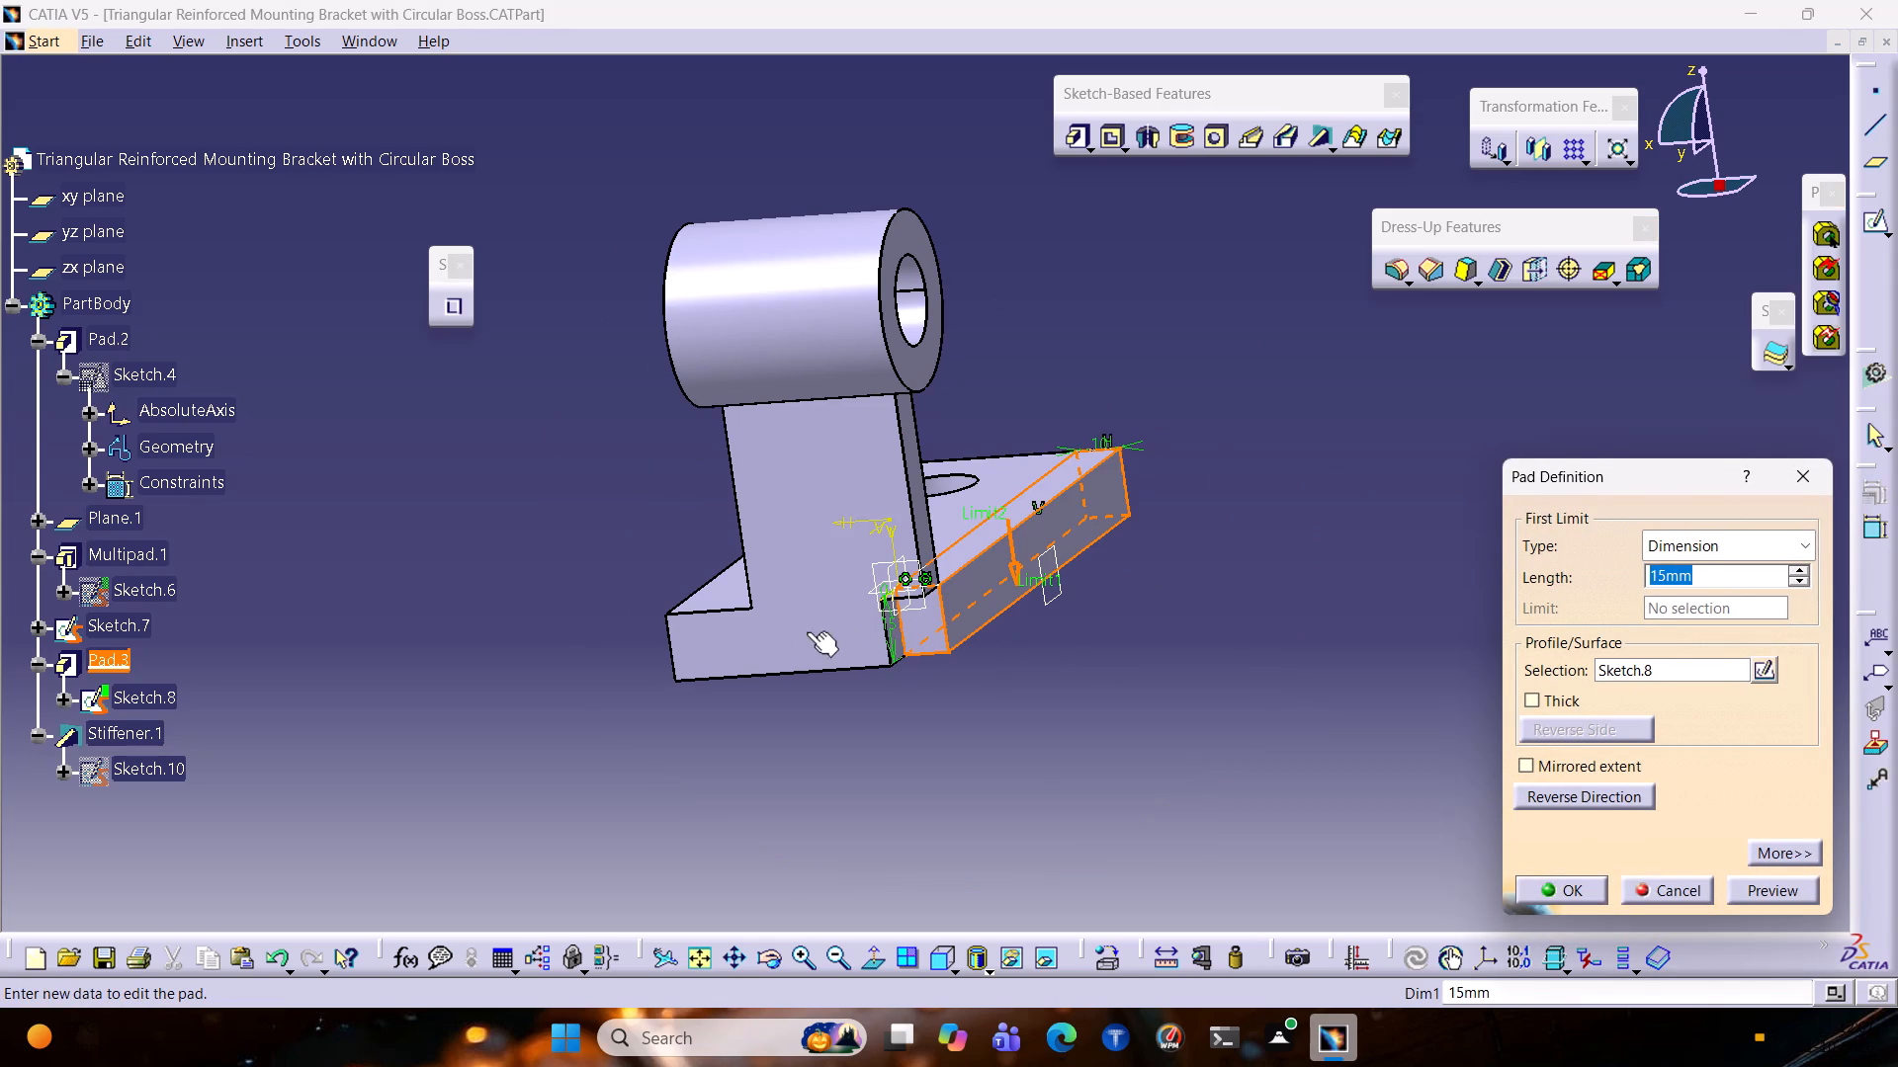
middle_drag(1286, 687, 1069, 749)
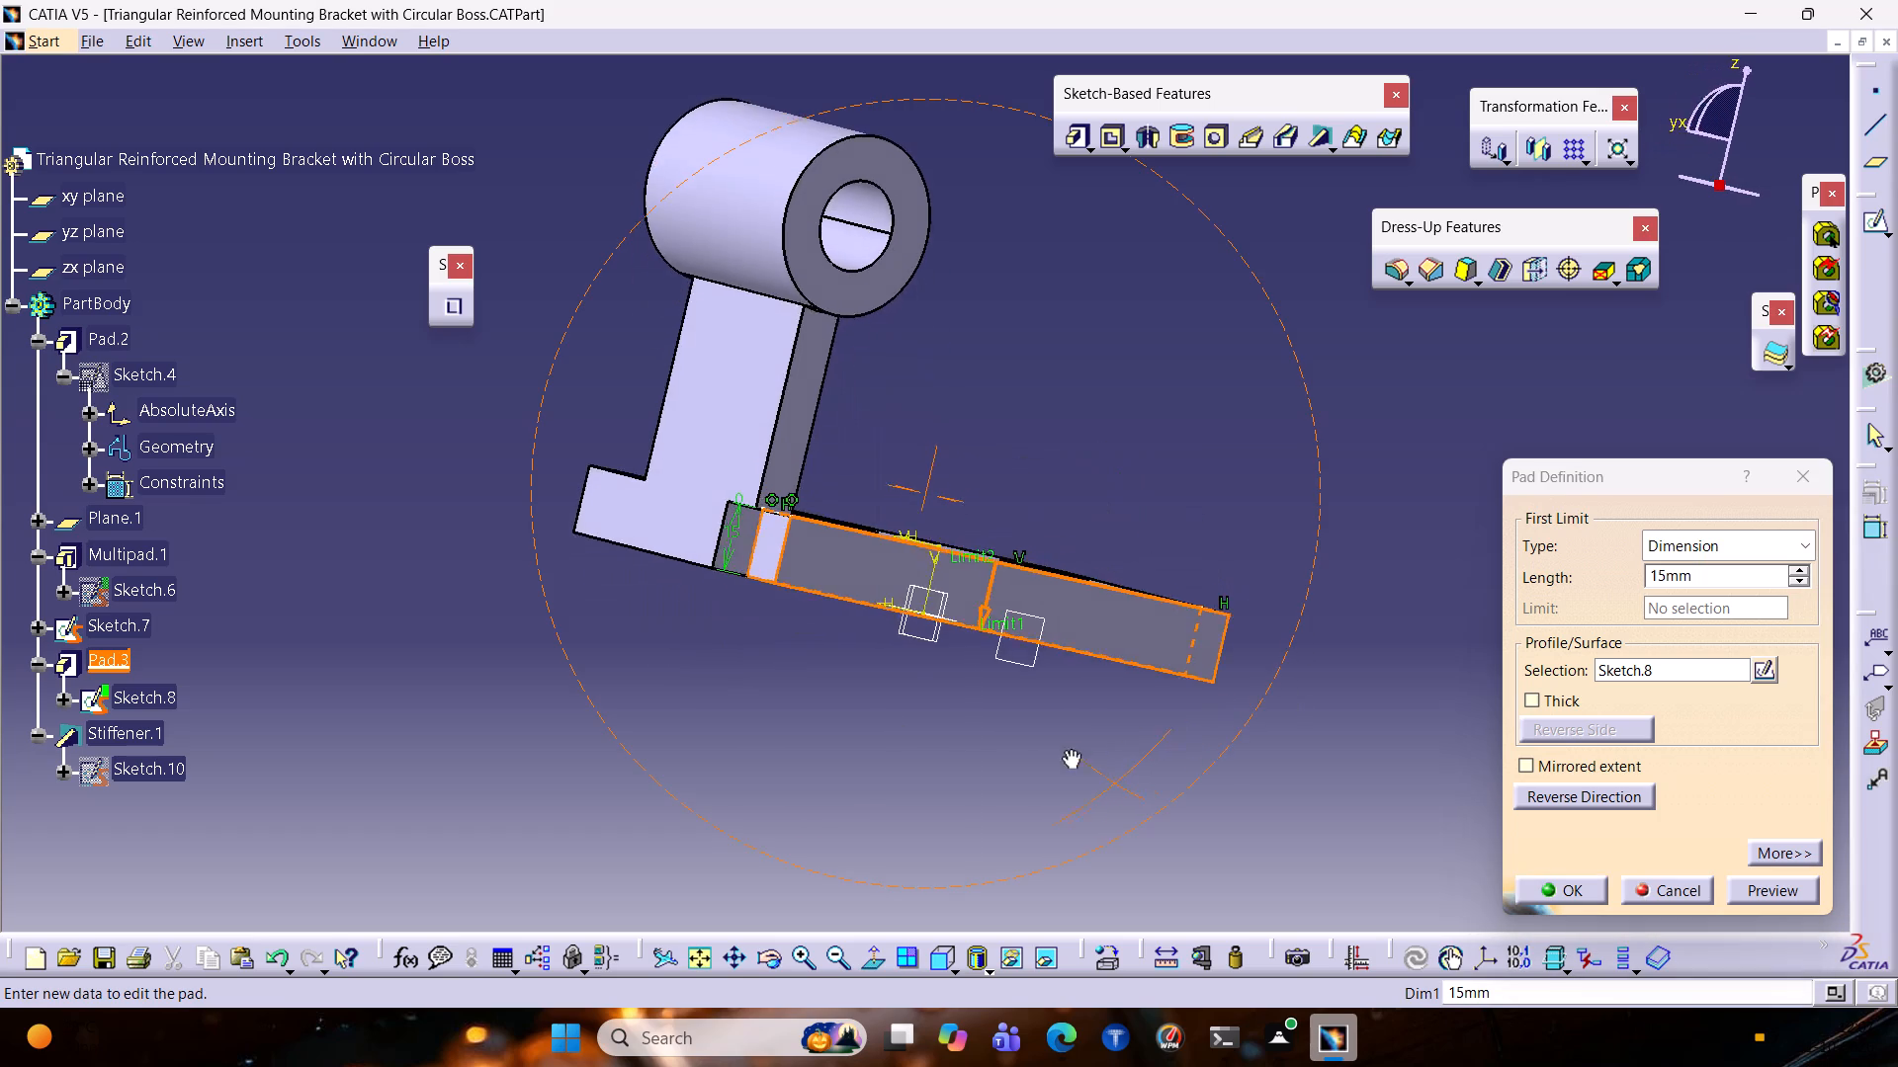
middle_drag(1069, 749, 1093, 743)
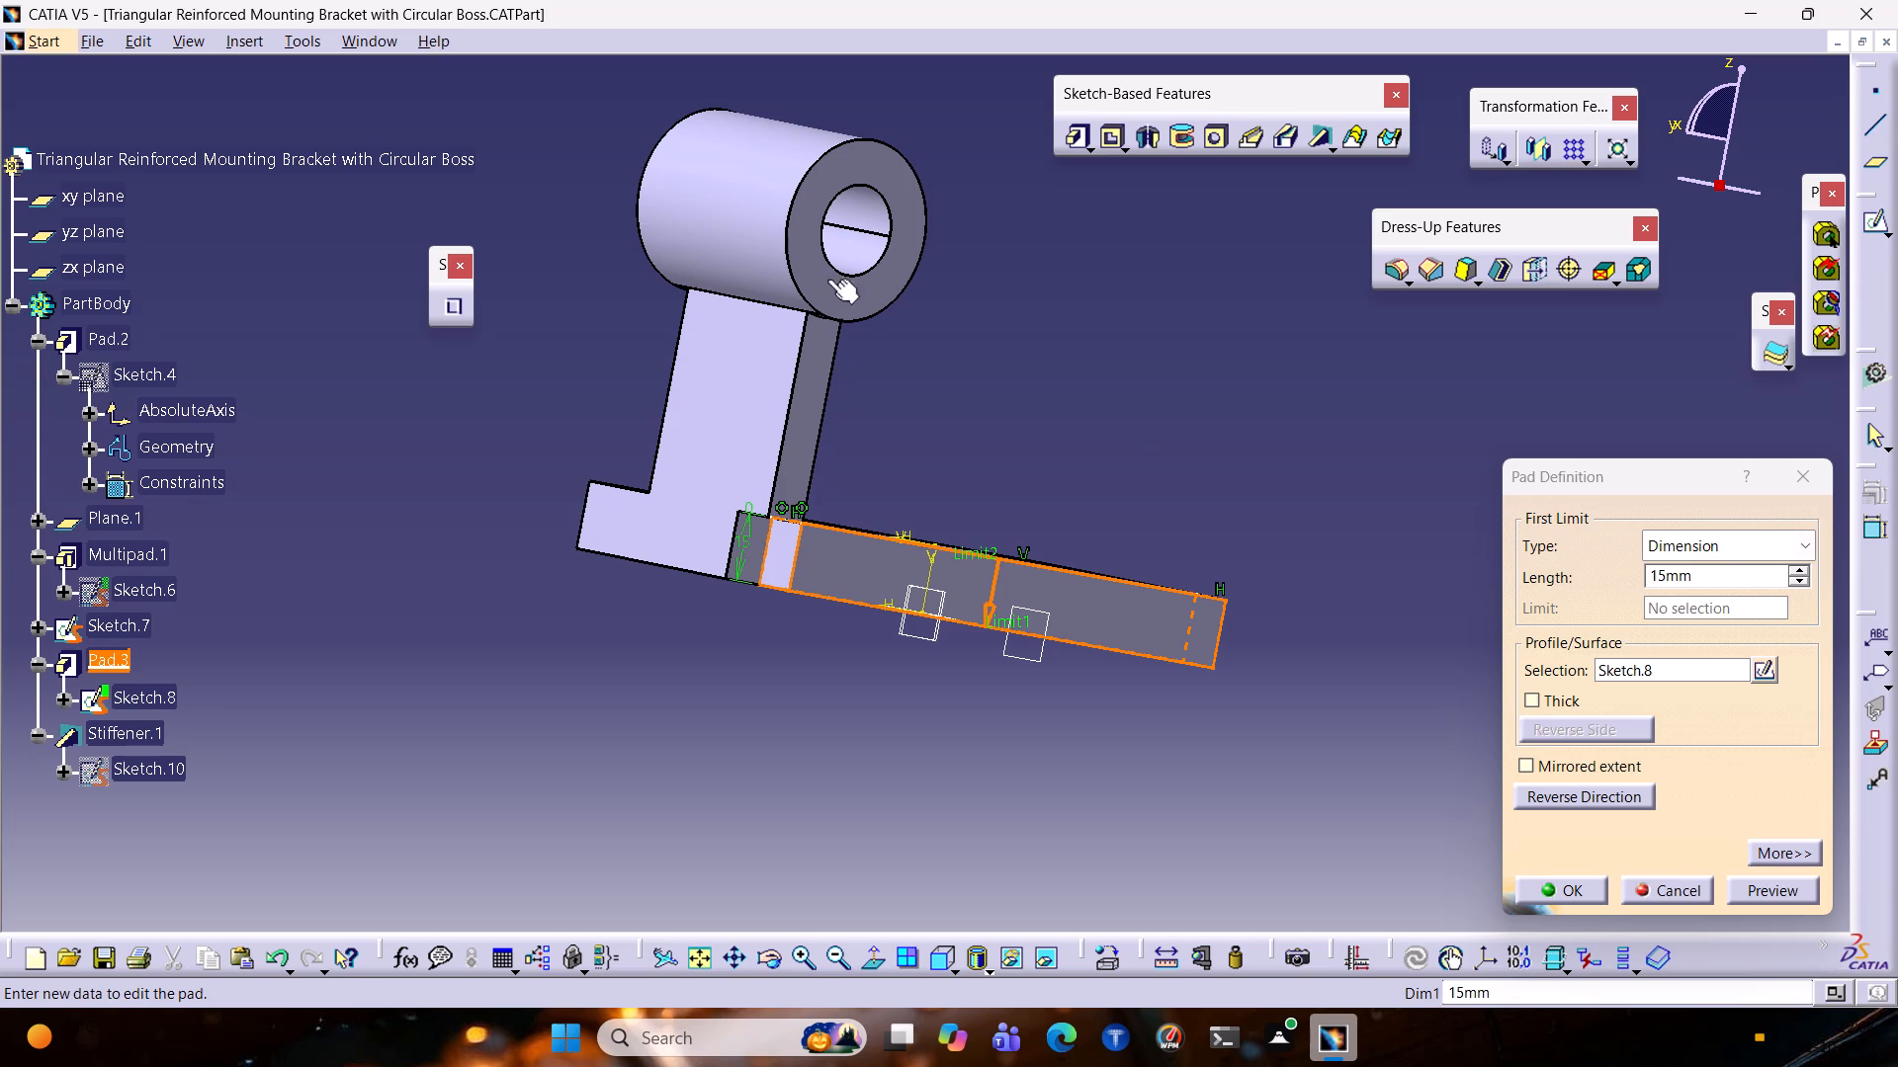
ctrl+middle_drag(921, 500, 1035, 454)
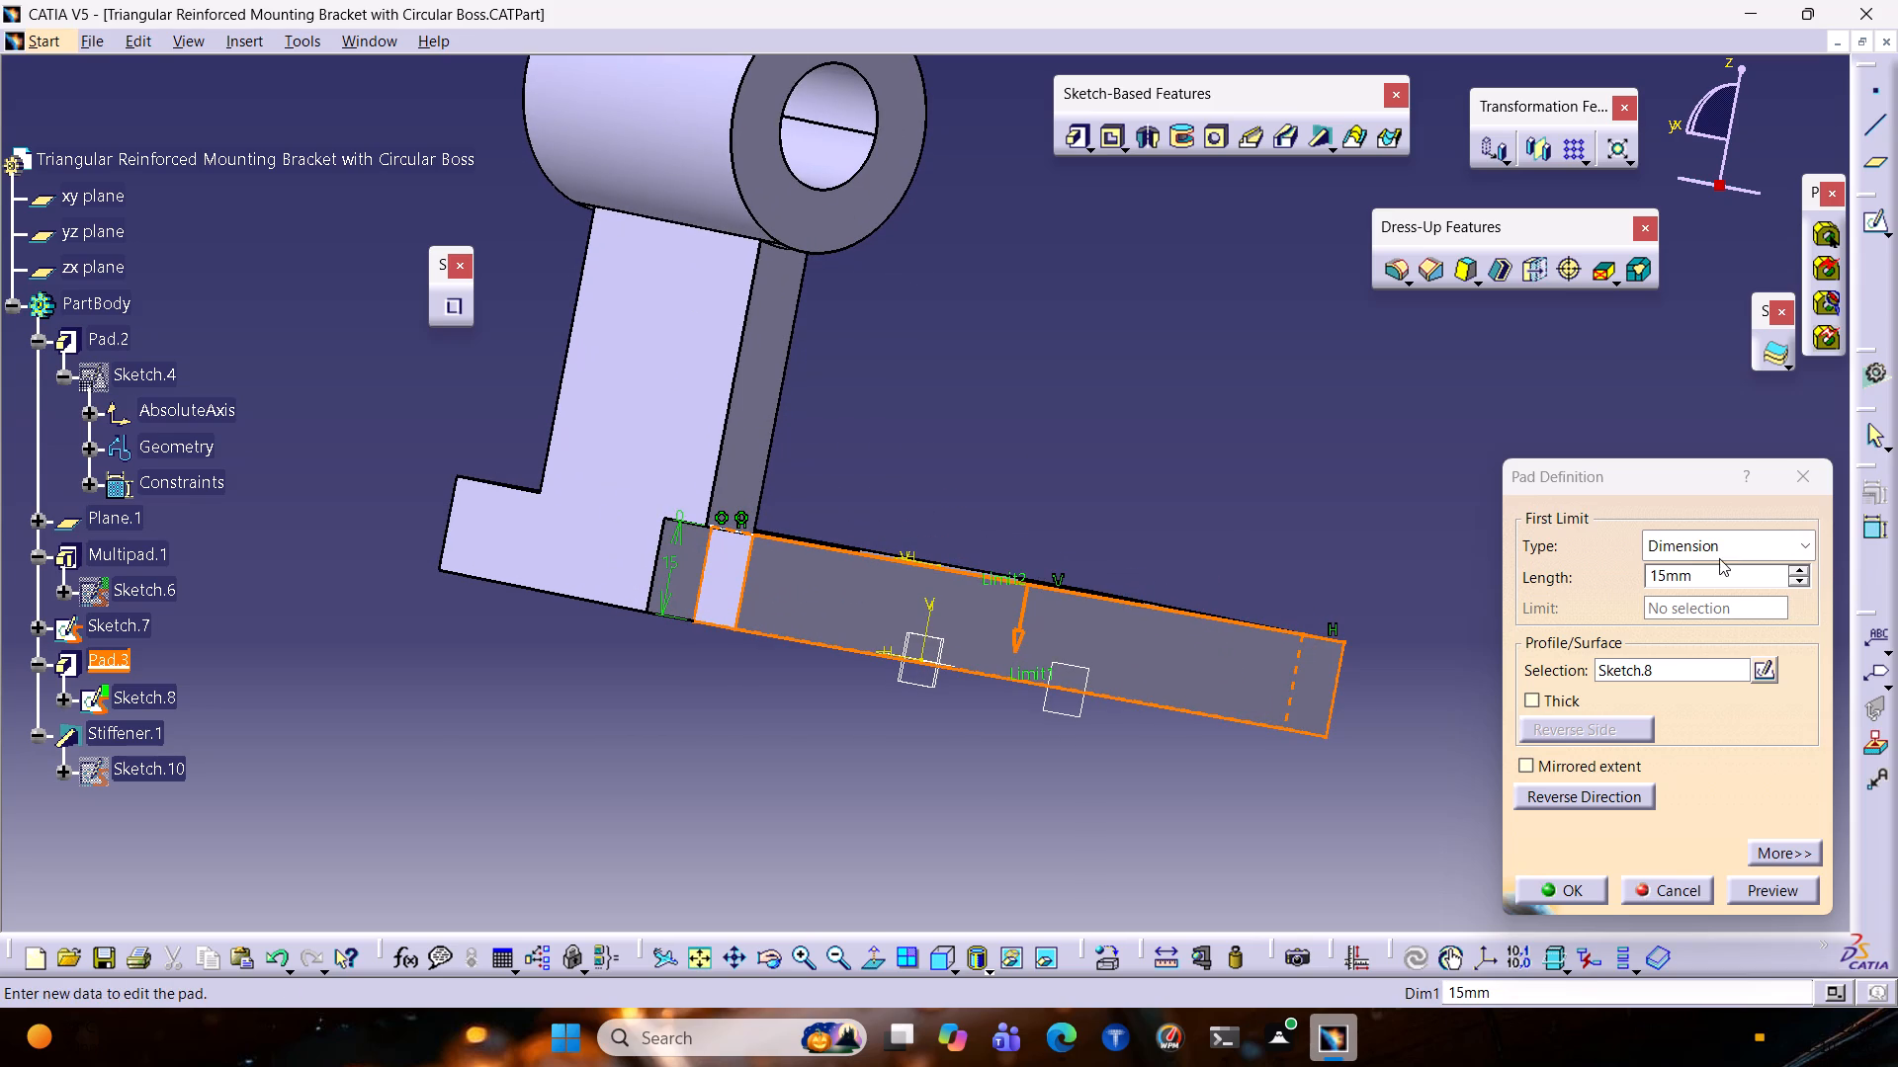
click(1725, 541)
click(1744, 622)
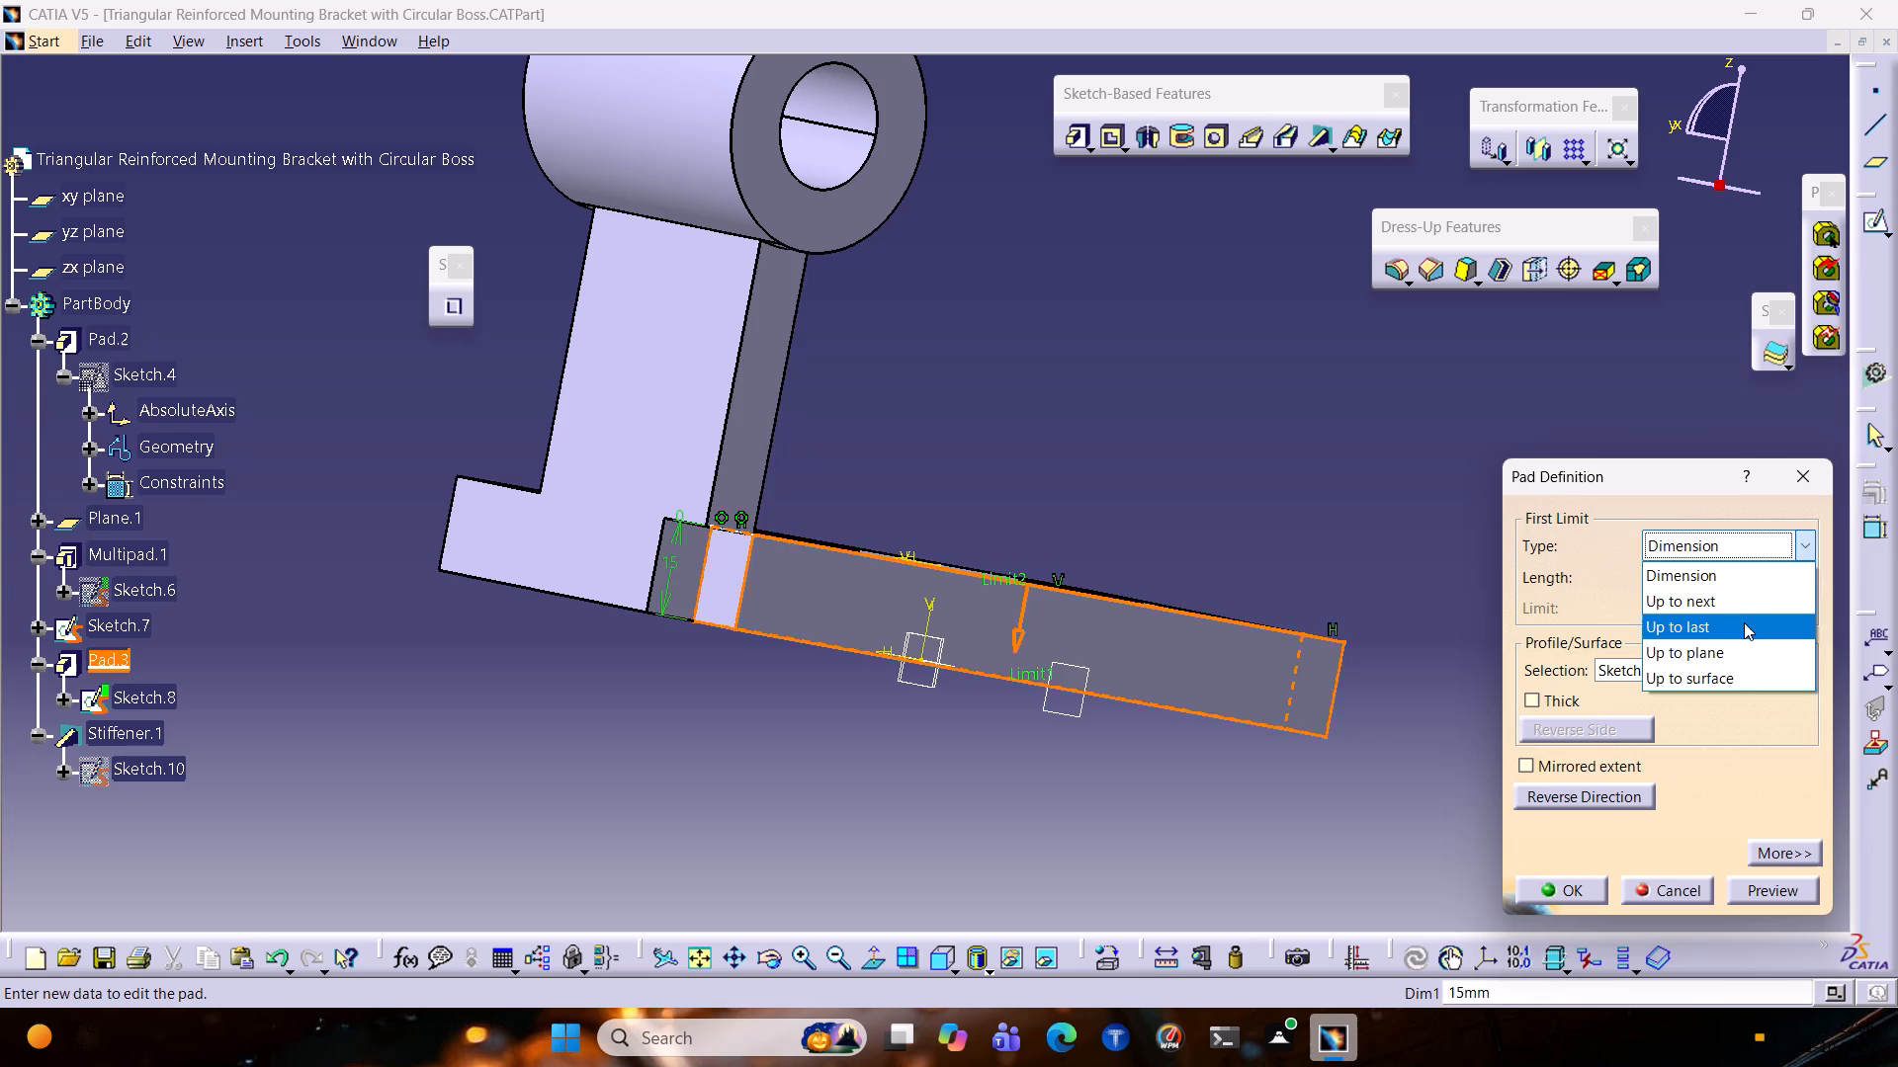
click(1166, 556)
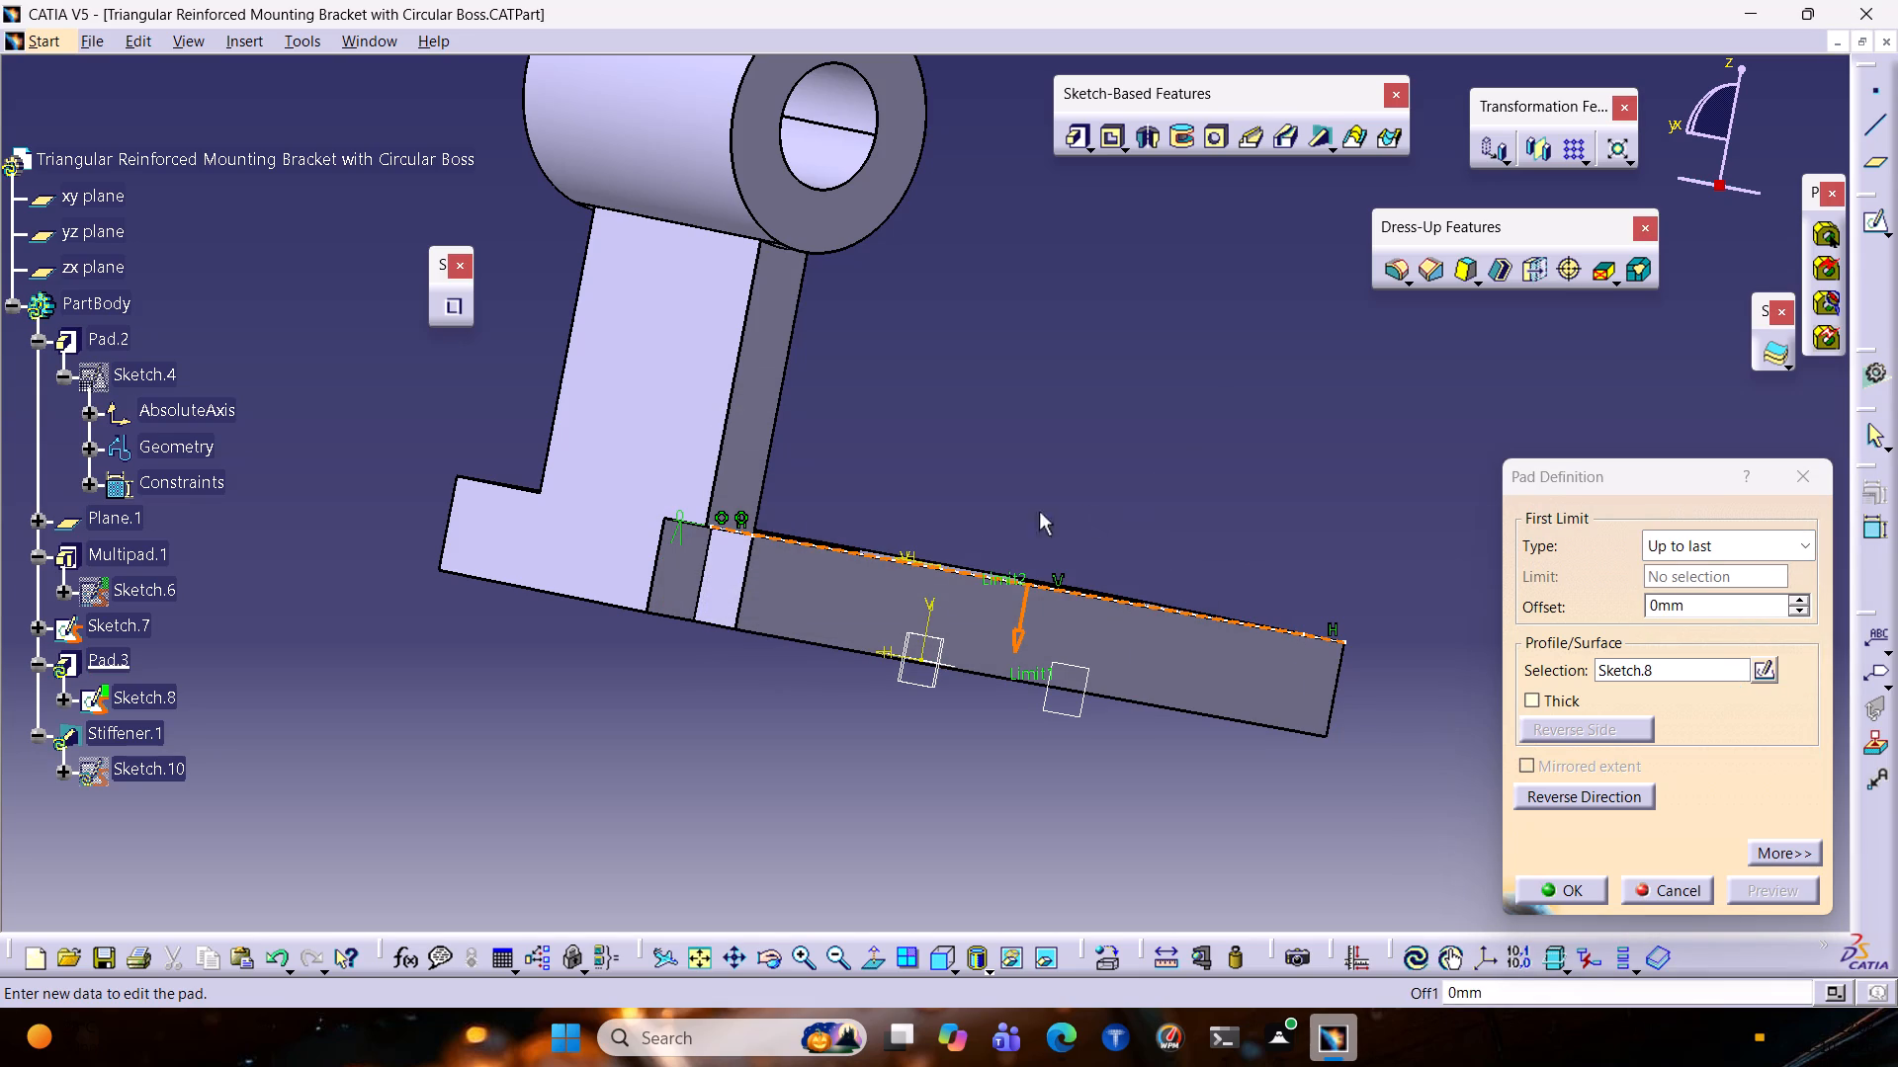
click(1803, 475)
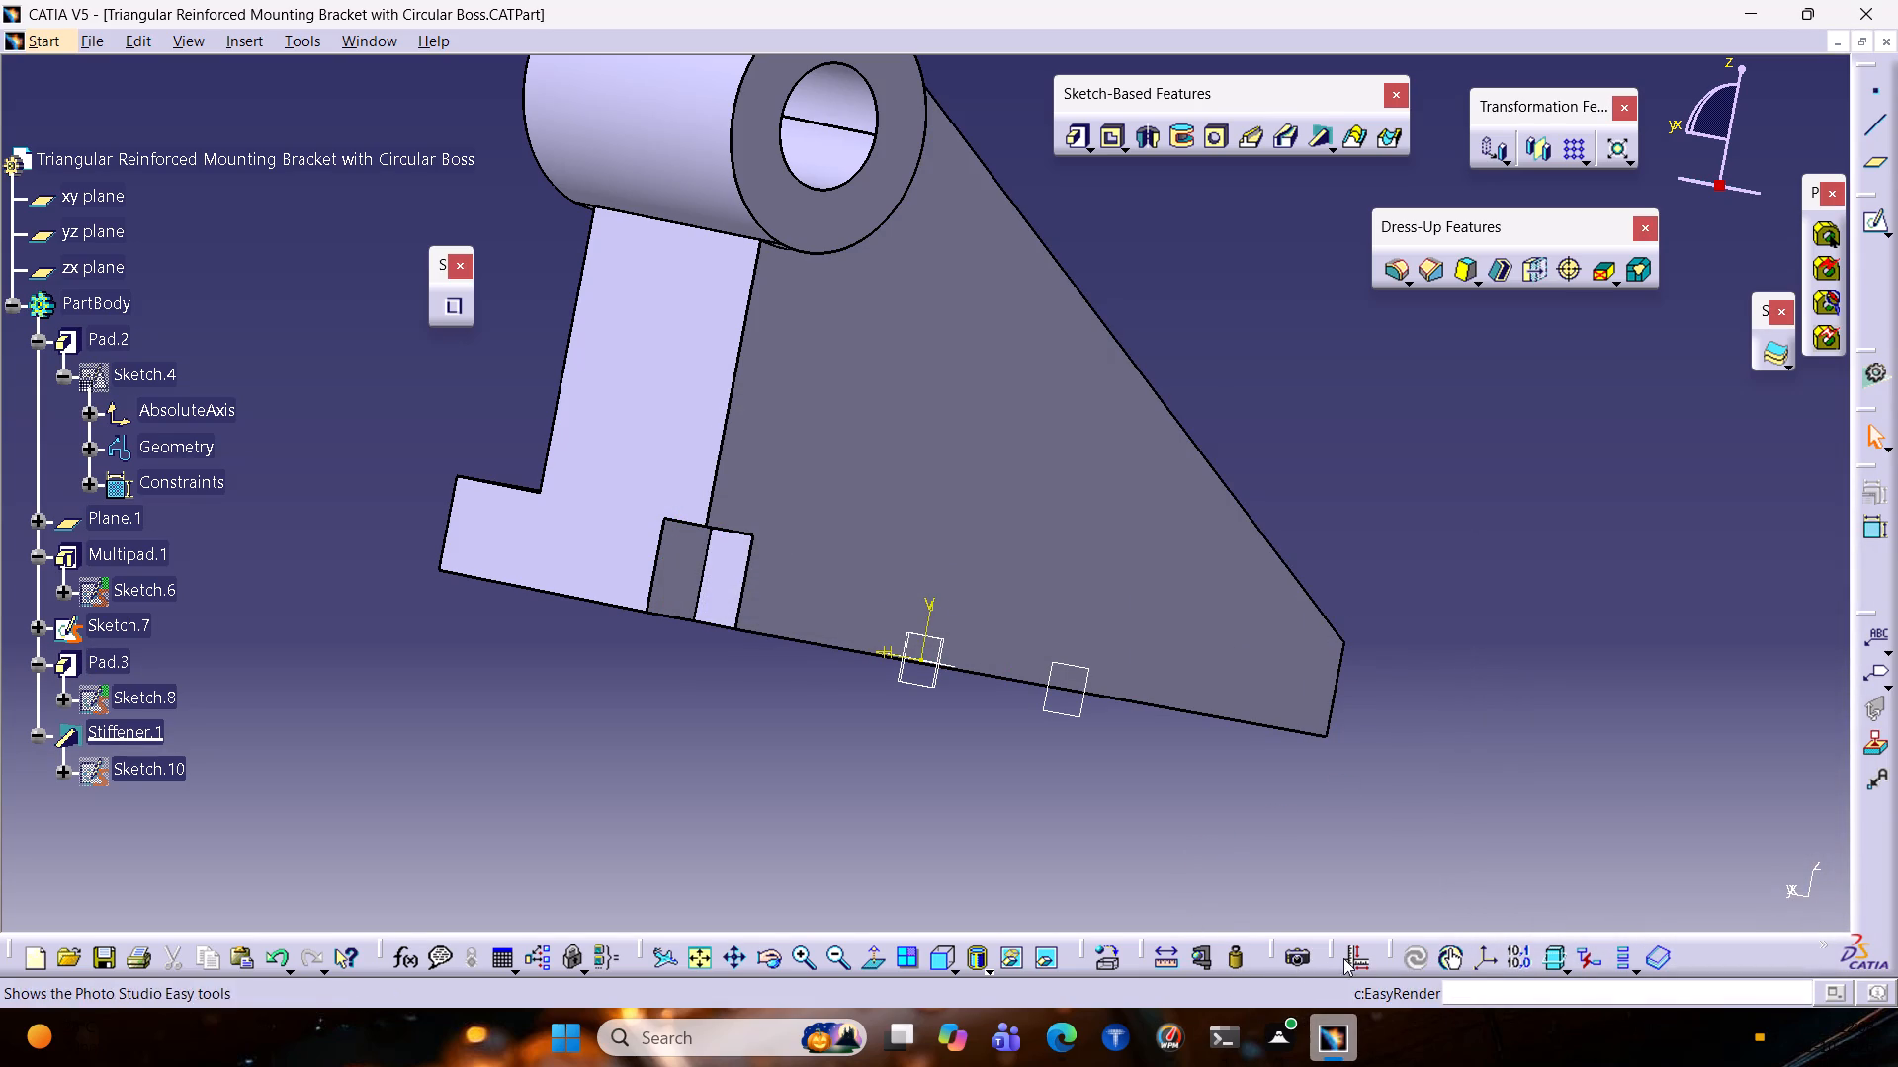
Measure the distance between the two upright edges of the notch at the stiffener's end of the base plate.
click(1159, 954)
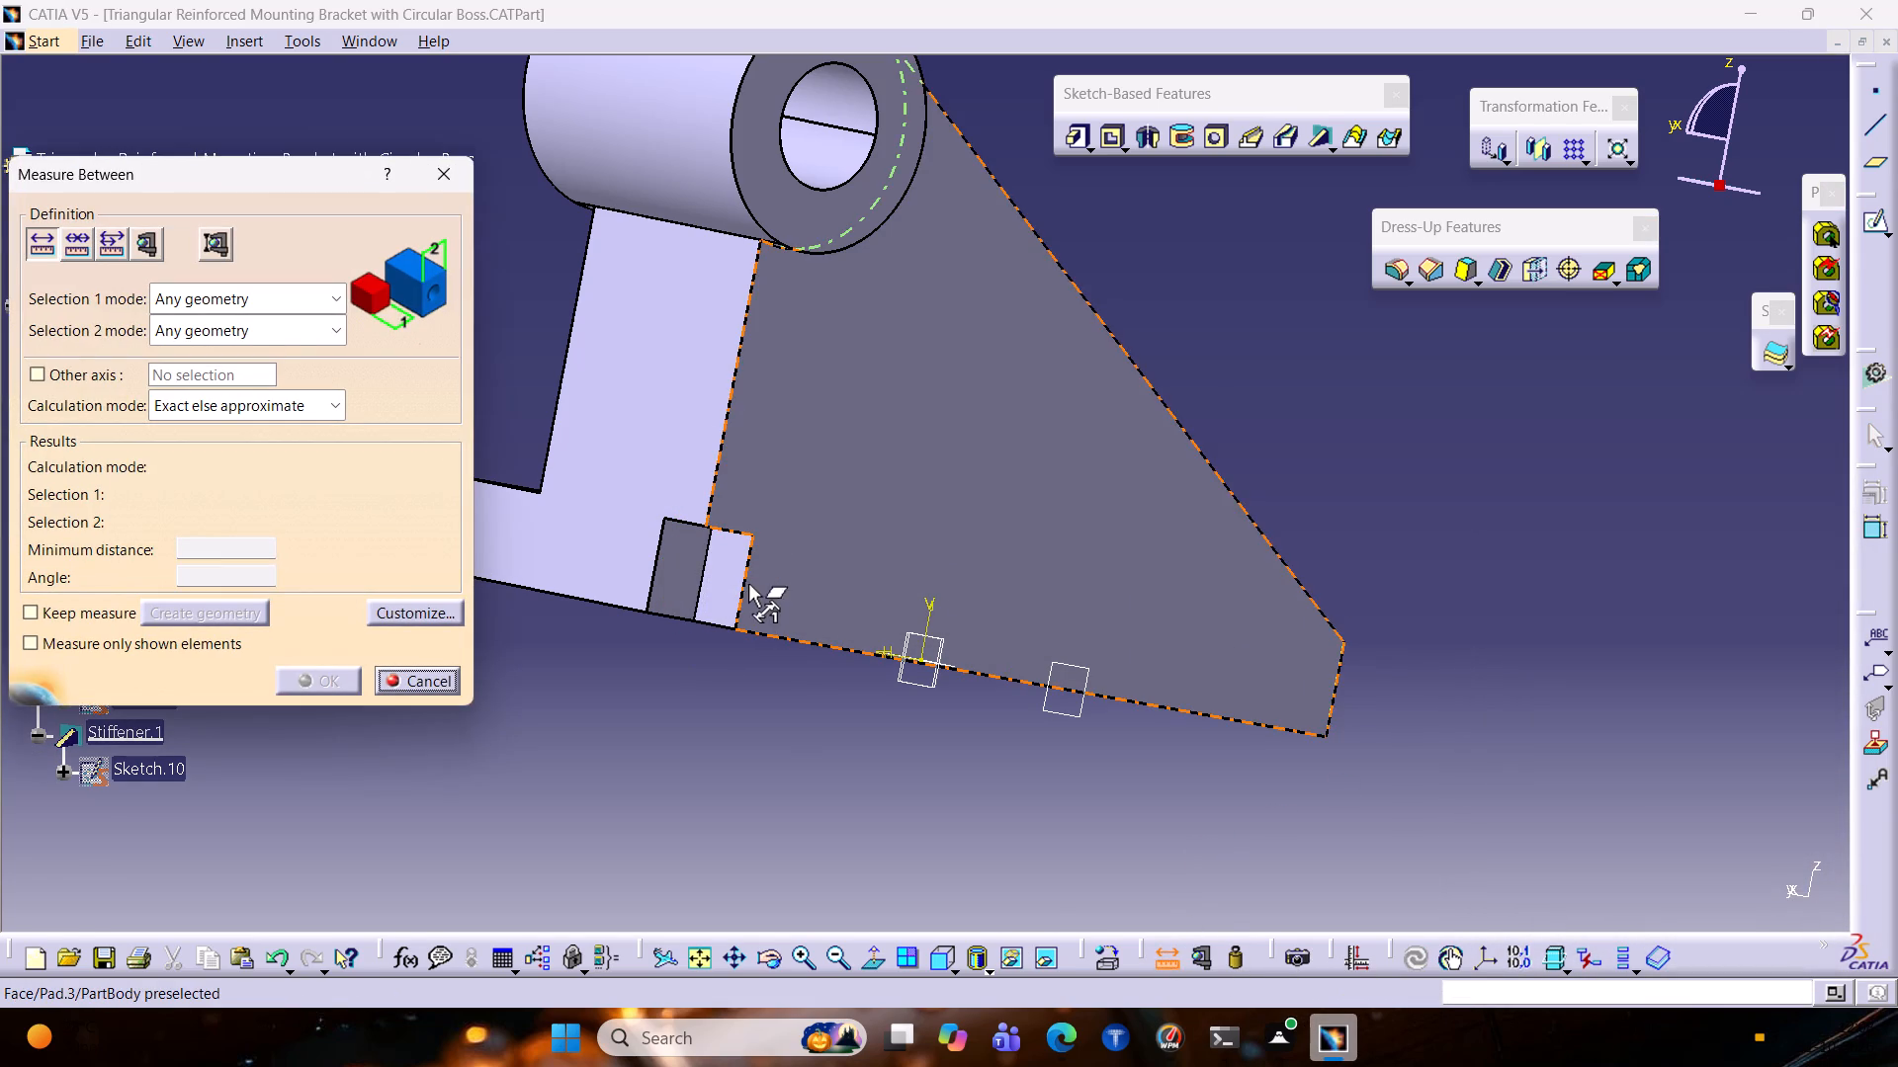
click(741, 584)
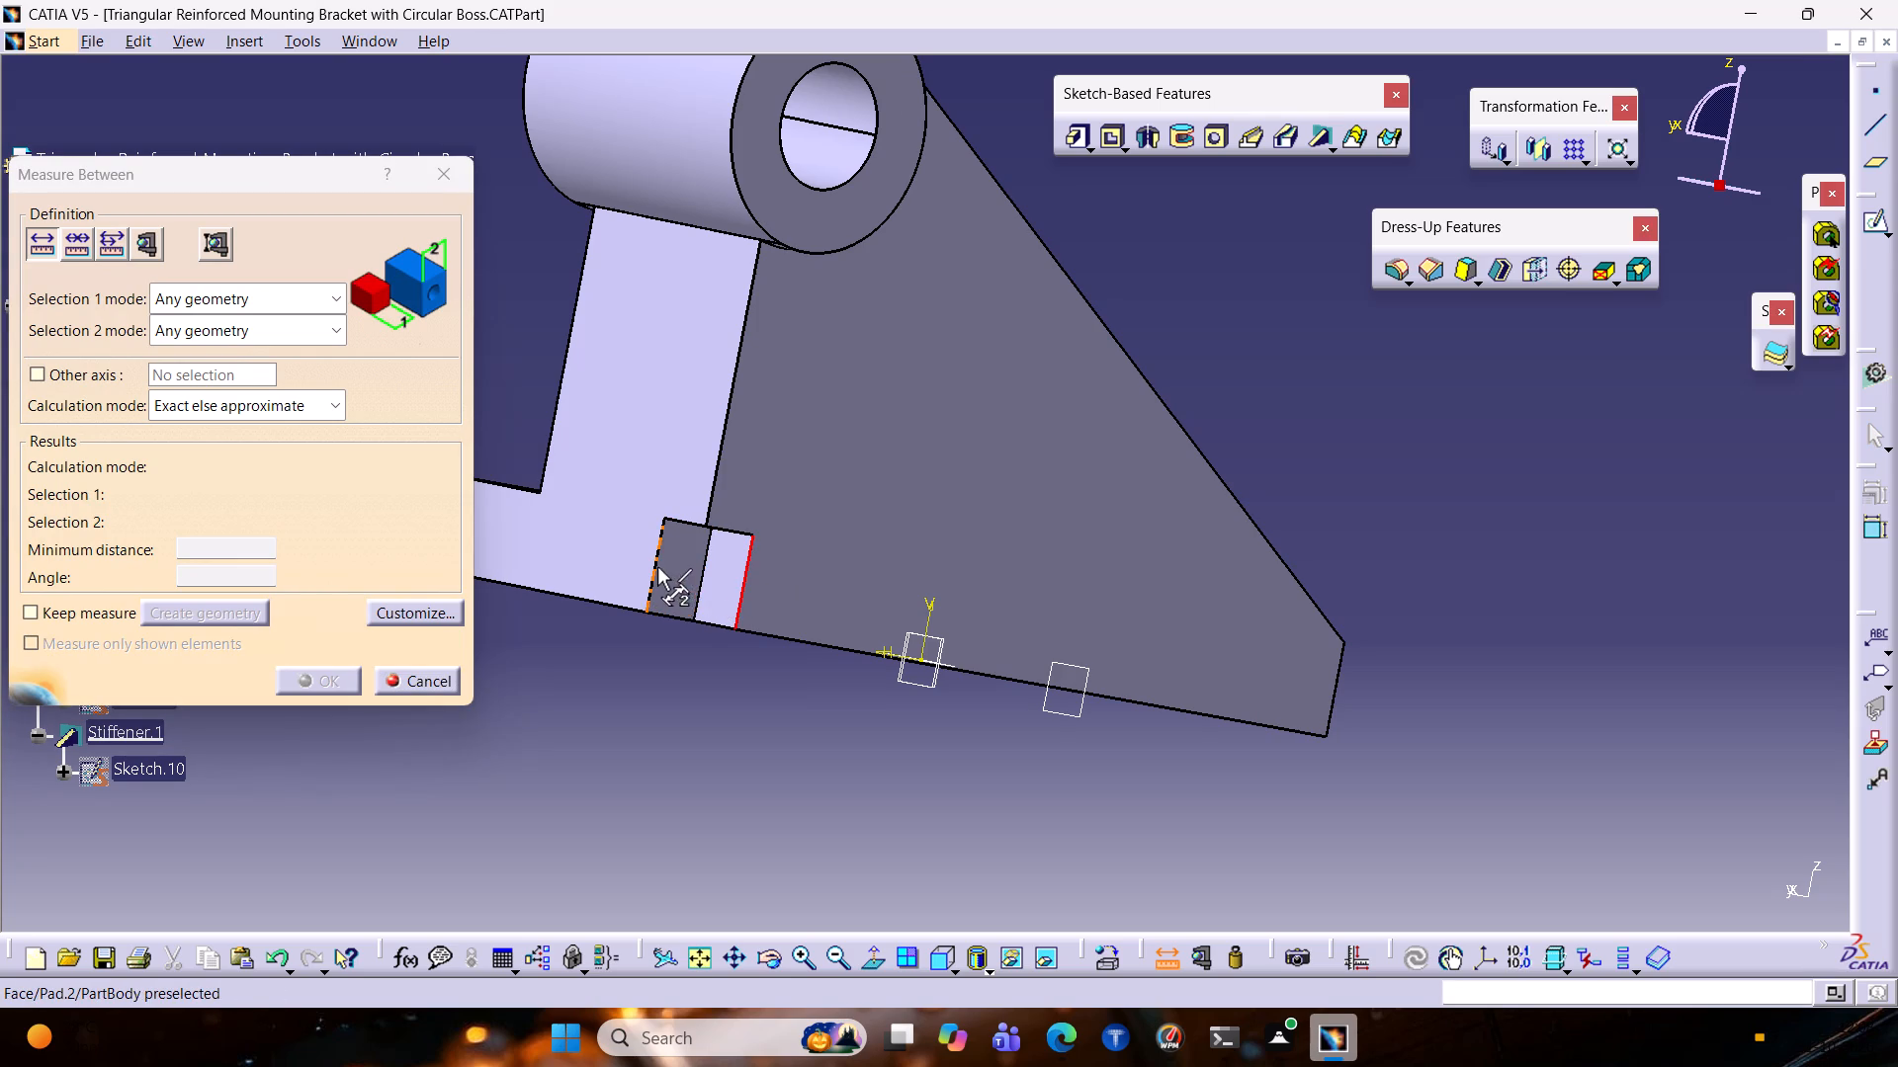
click(655, 566)
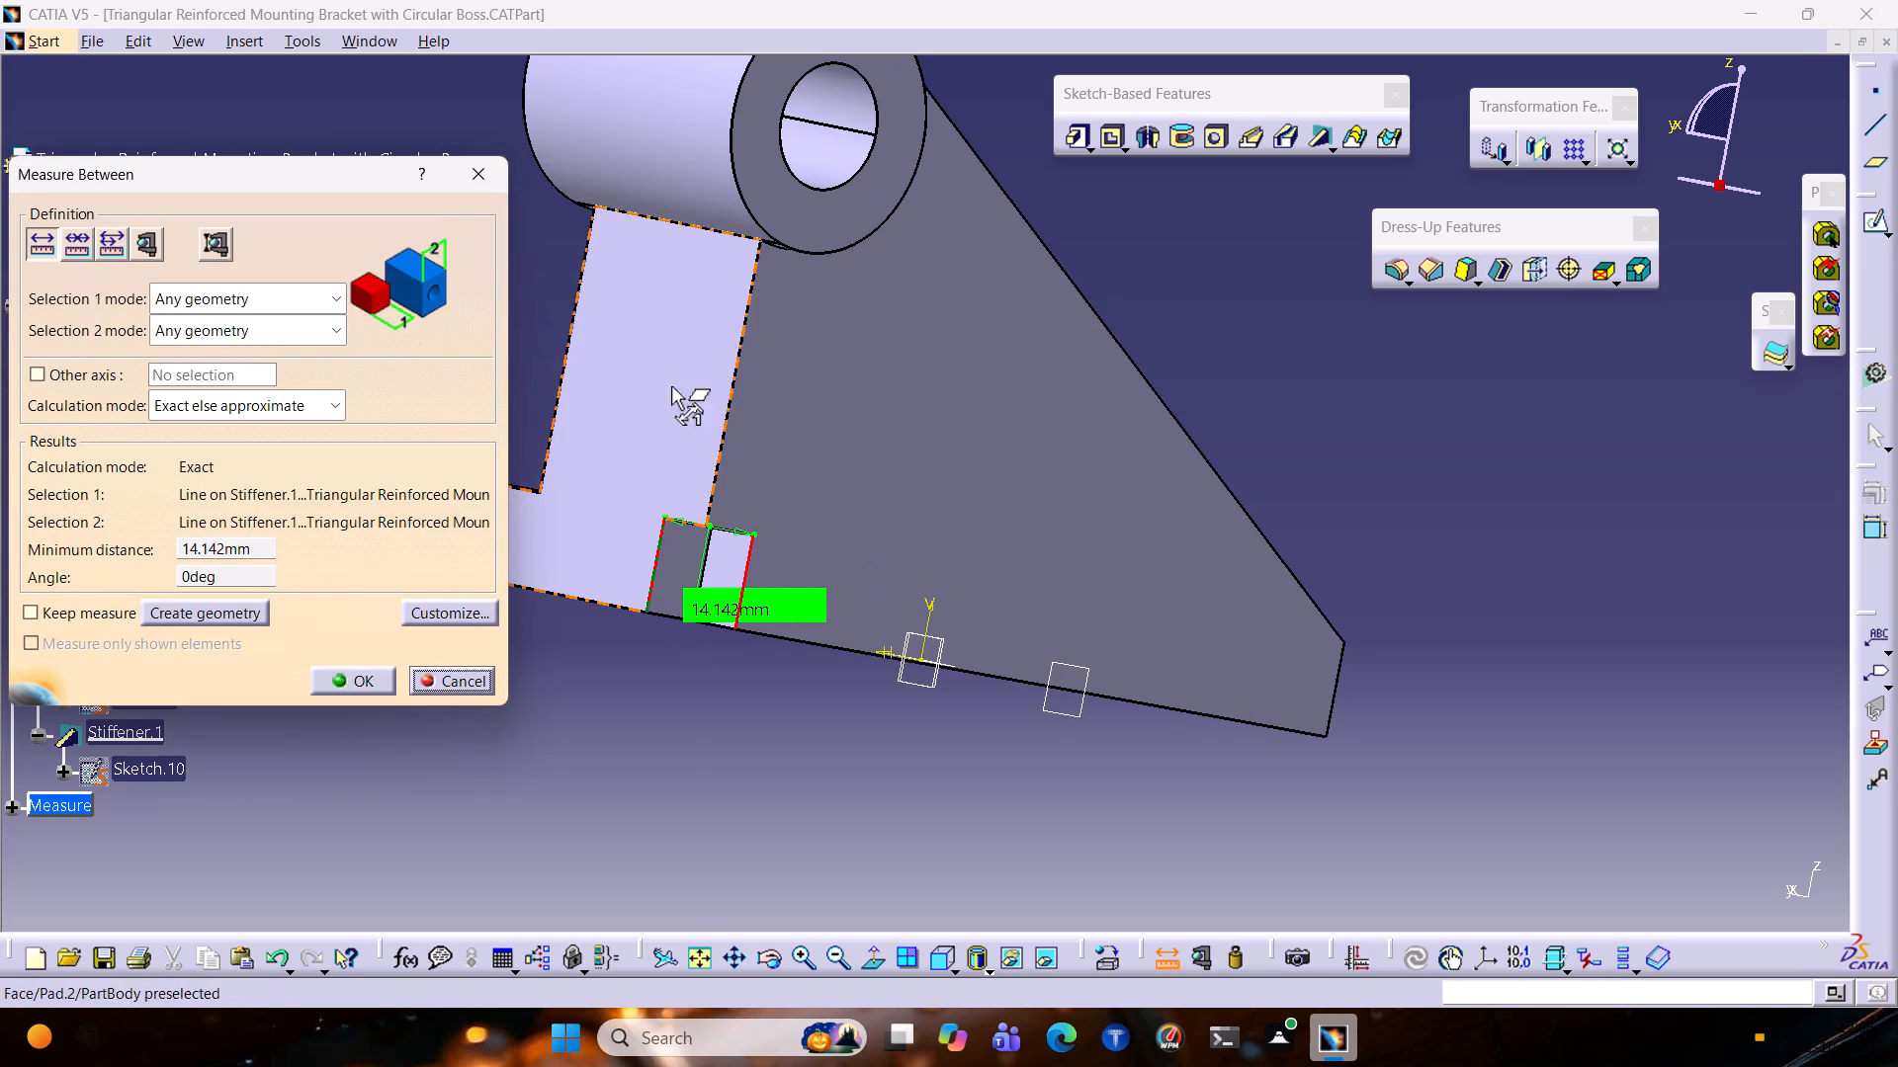
click(474, 161)
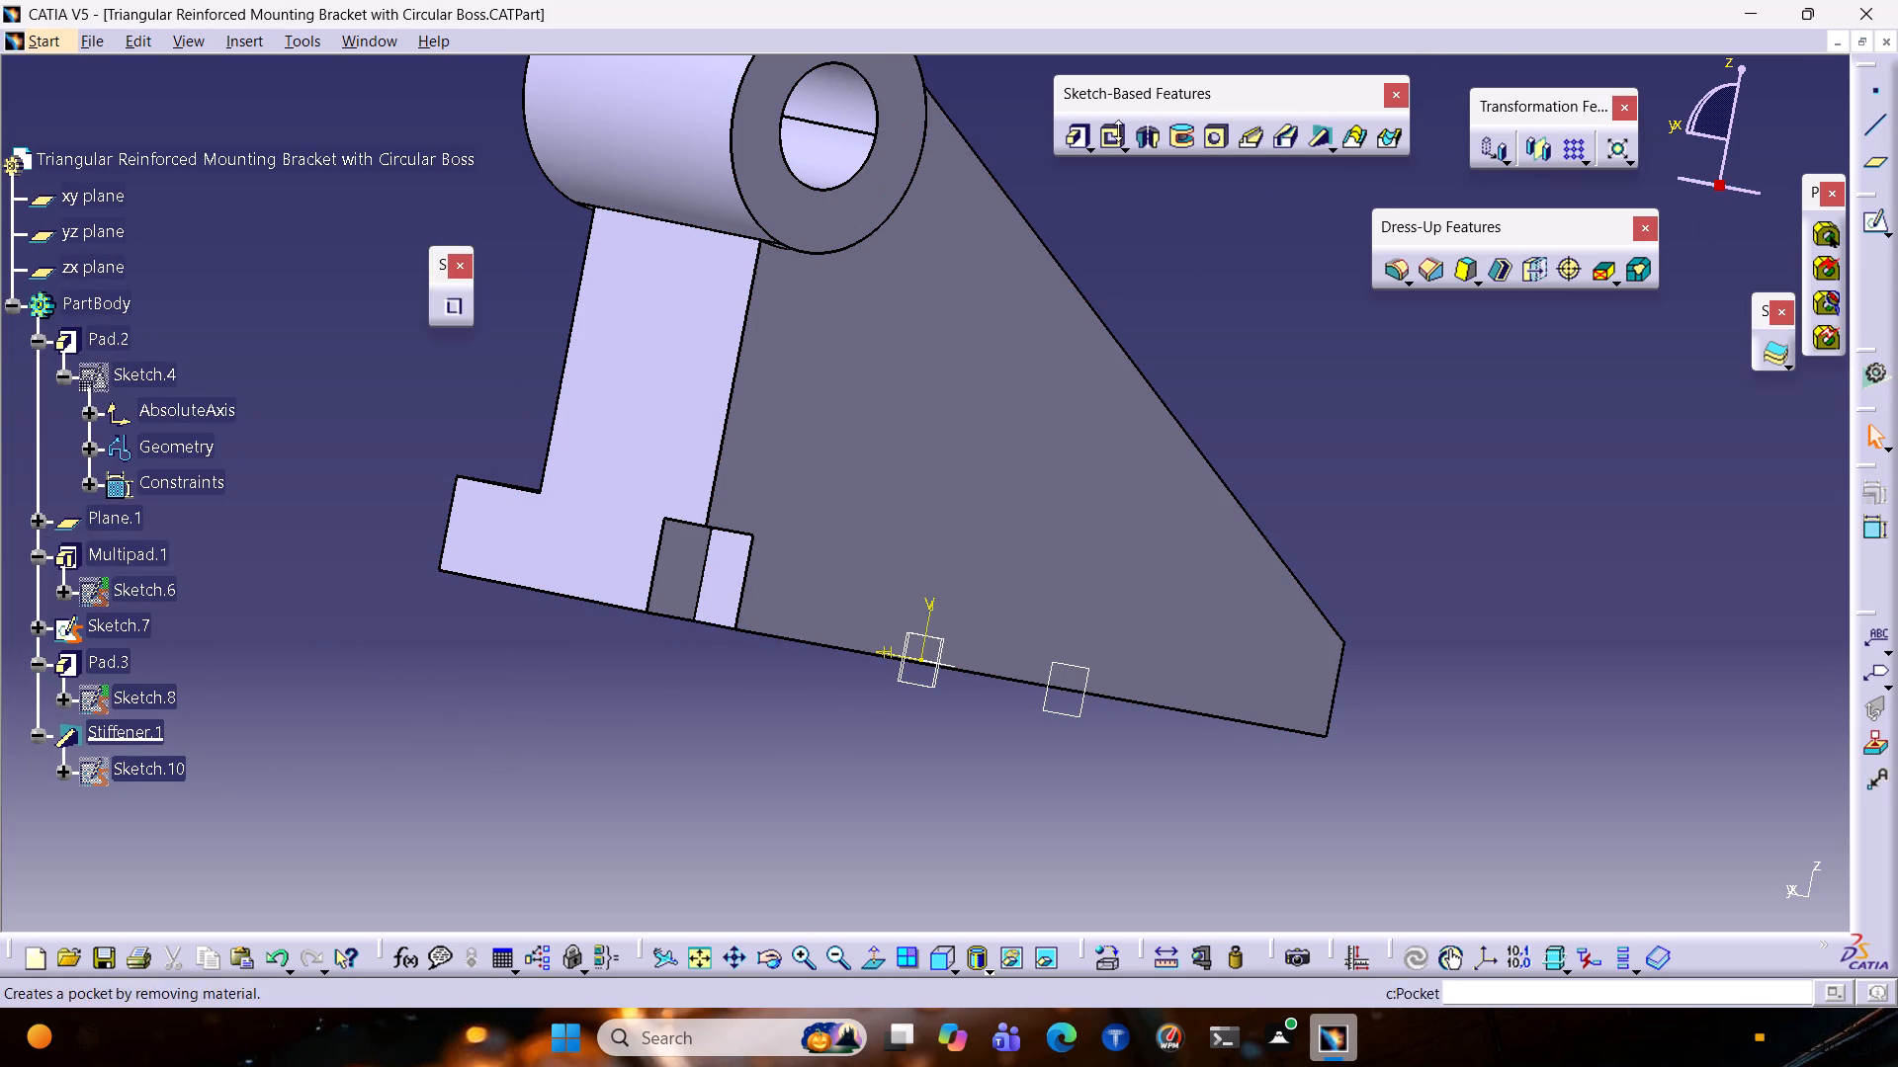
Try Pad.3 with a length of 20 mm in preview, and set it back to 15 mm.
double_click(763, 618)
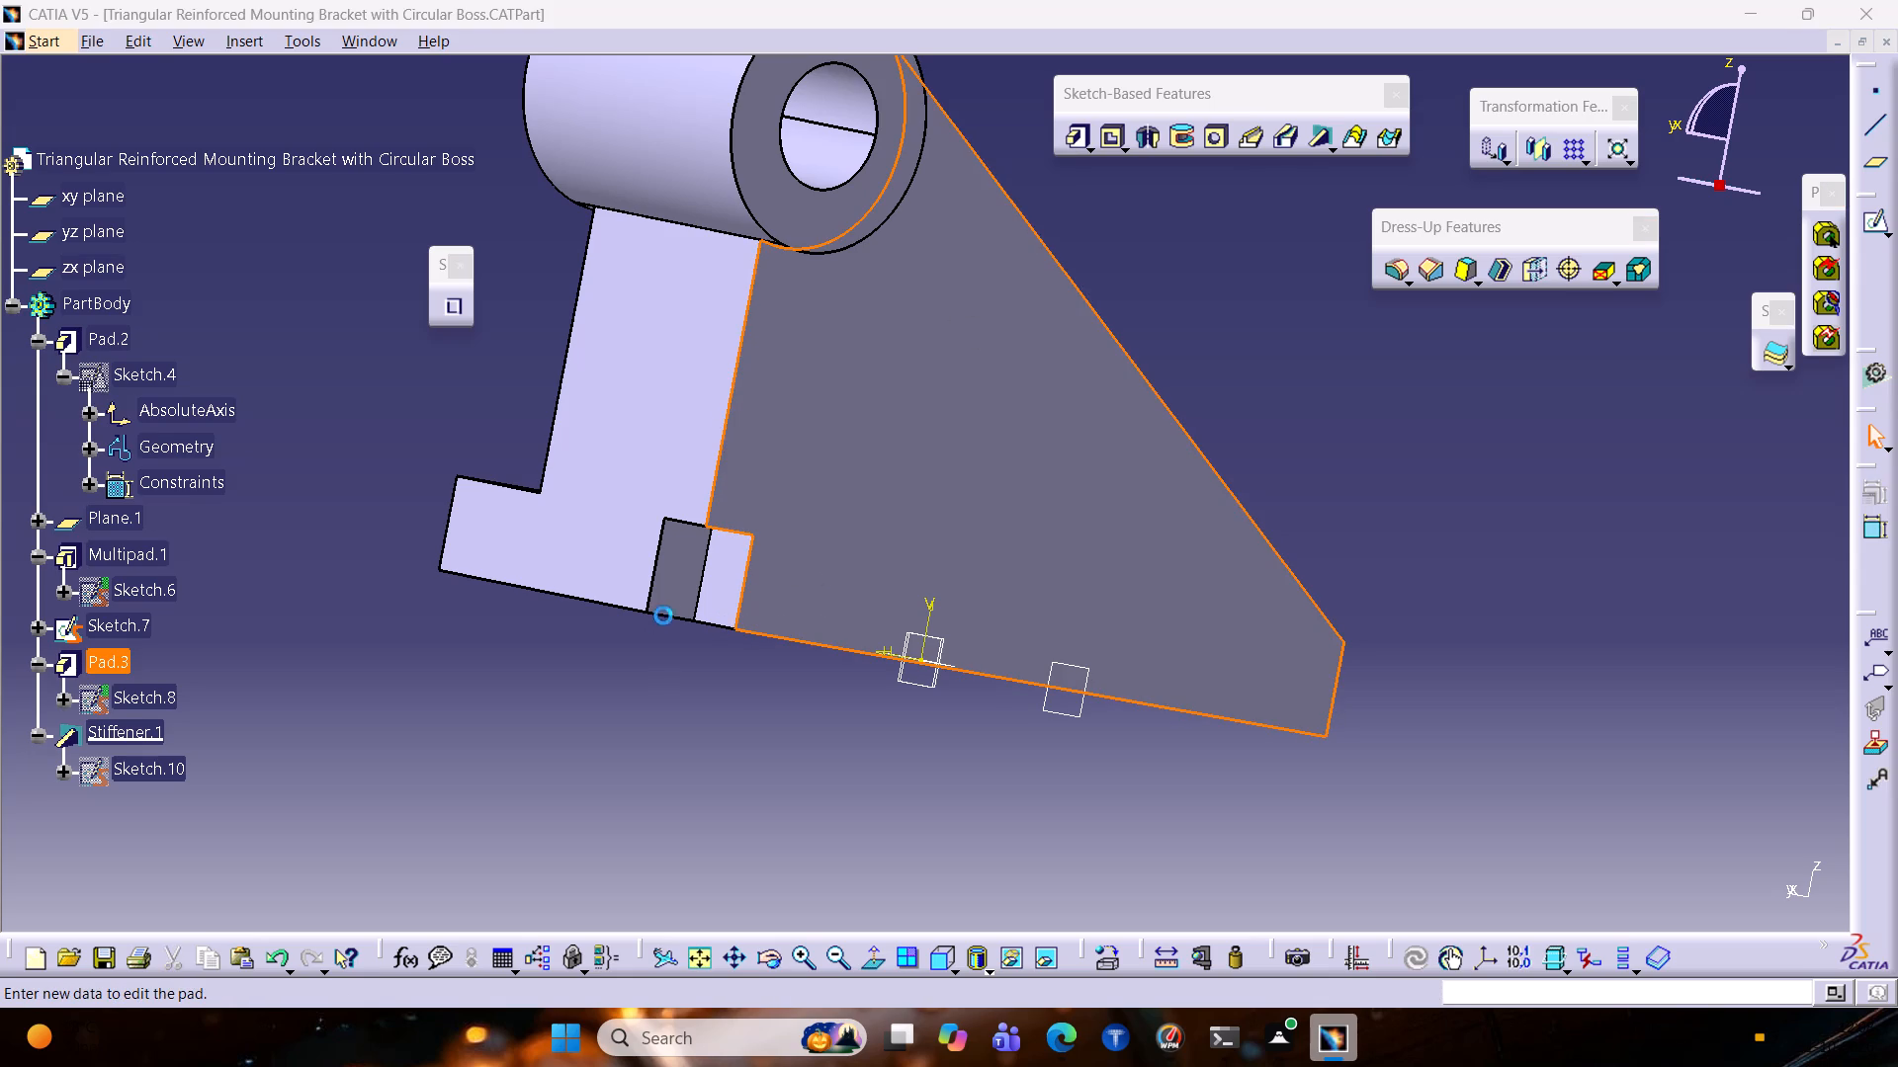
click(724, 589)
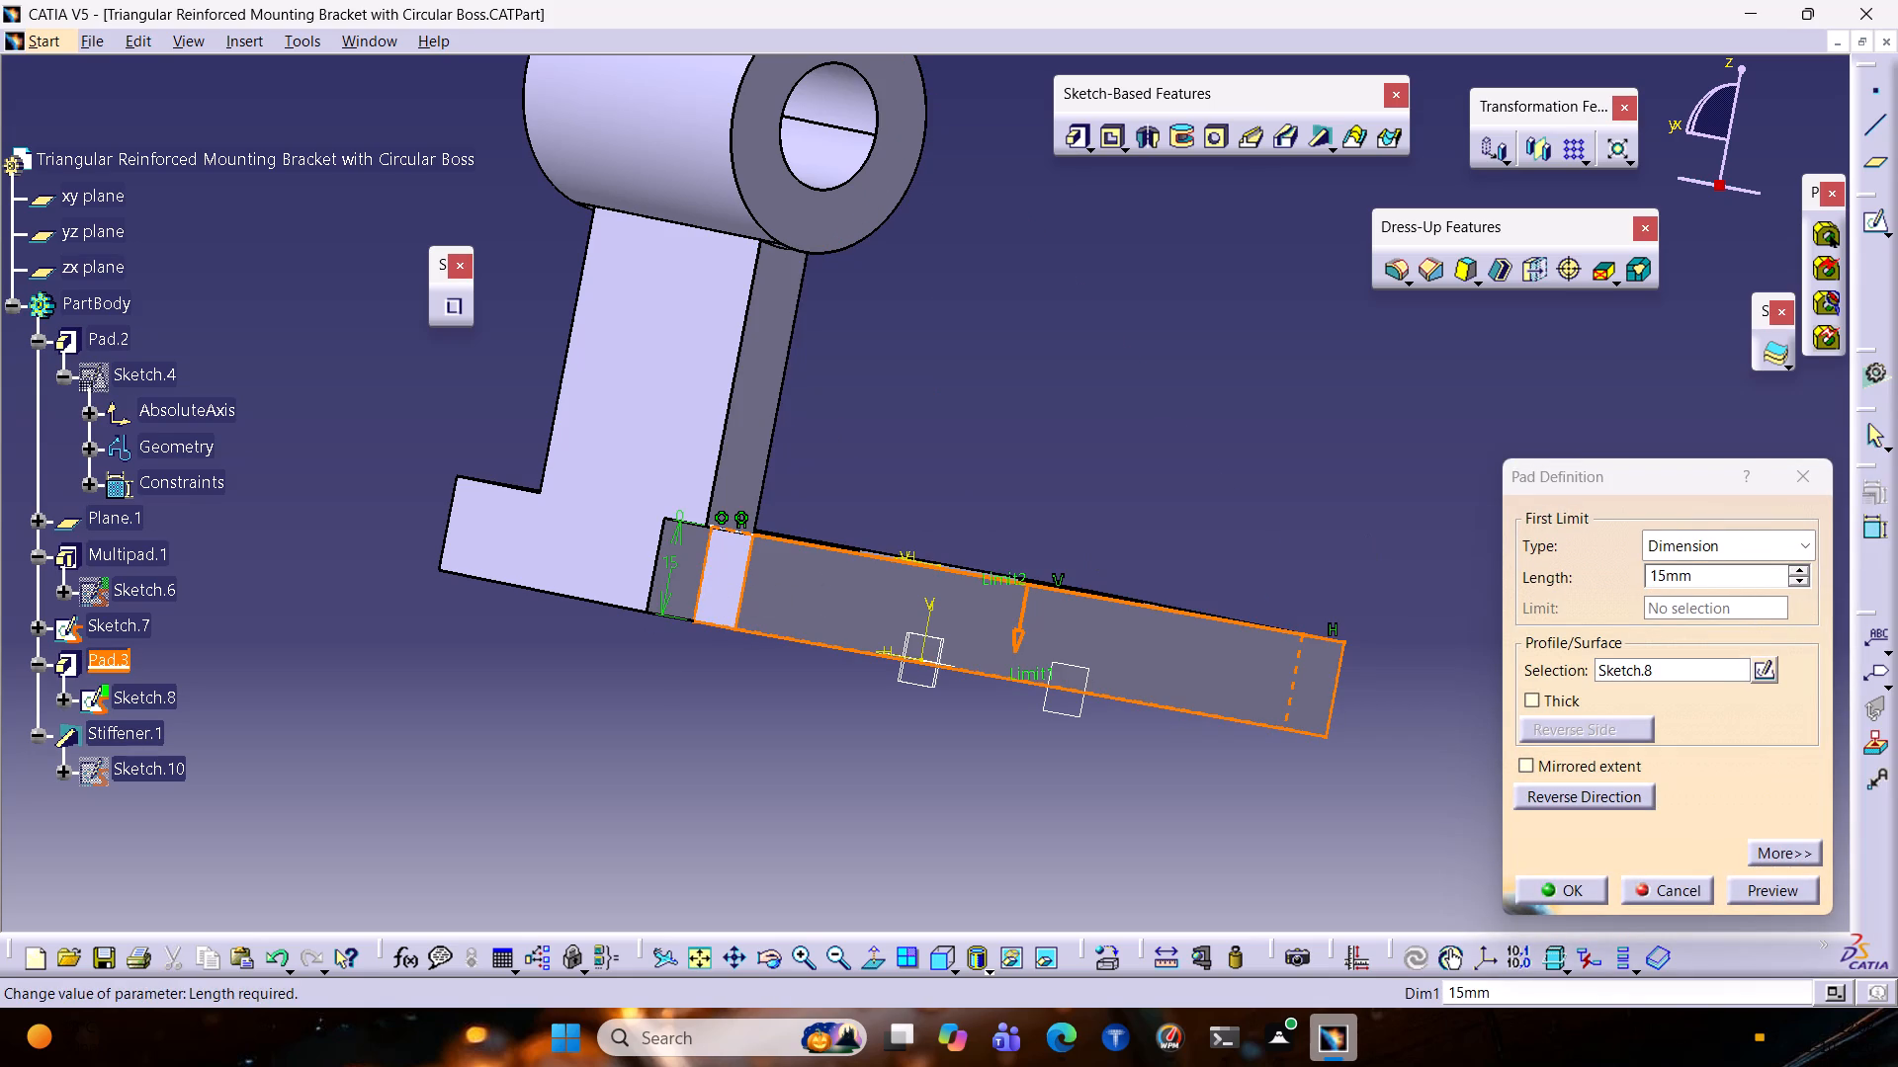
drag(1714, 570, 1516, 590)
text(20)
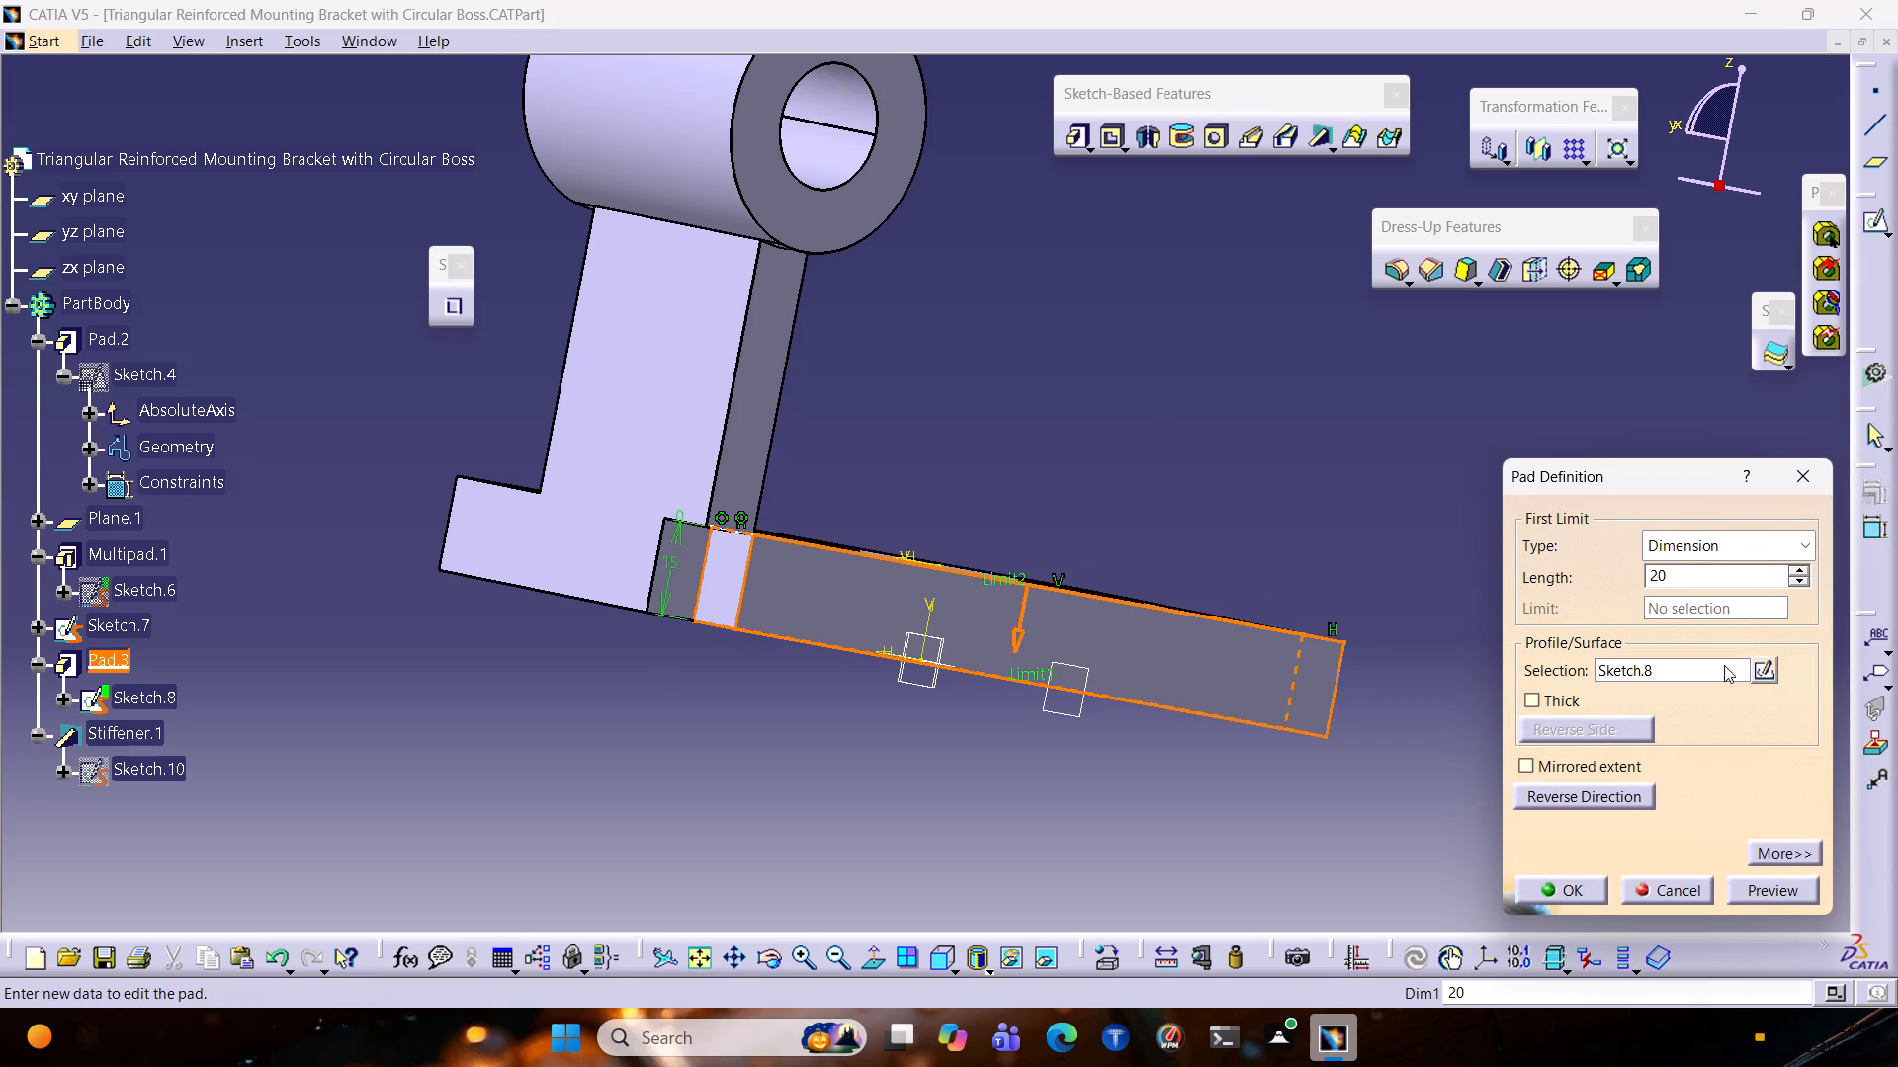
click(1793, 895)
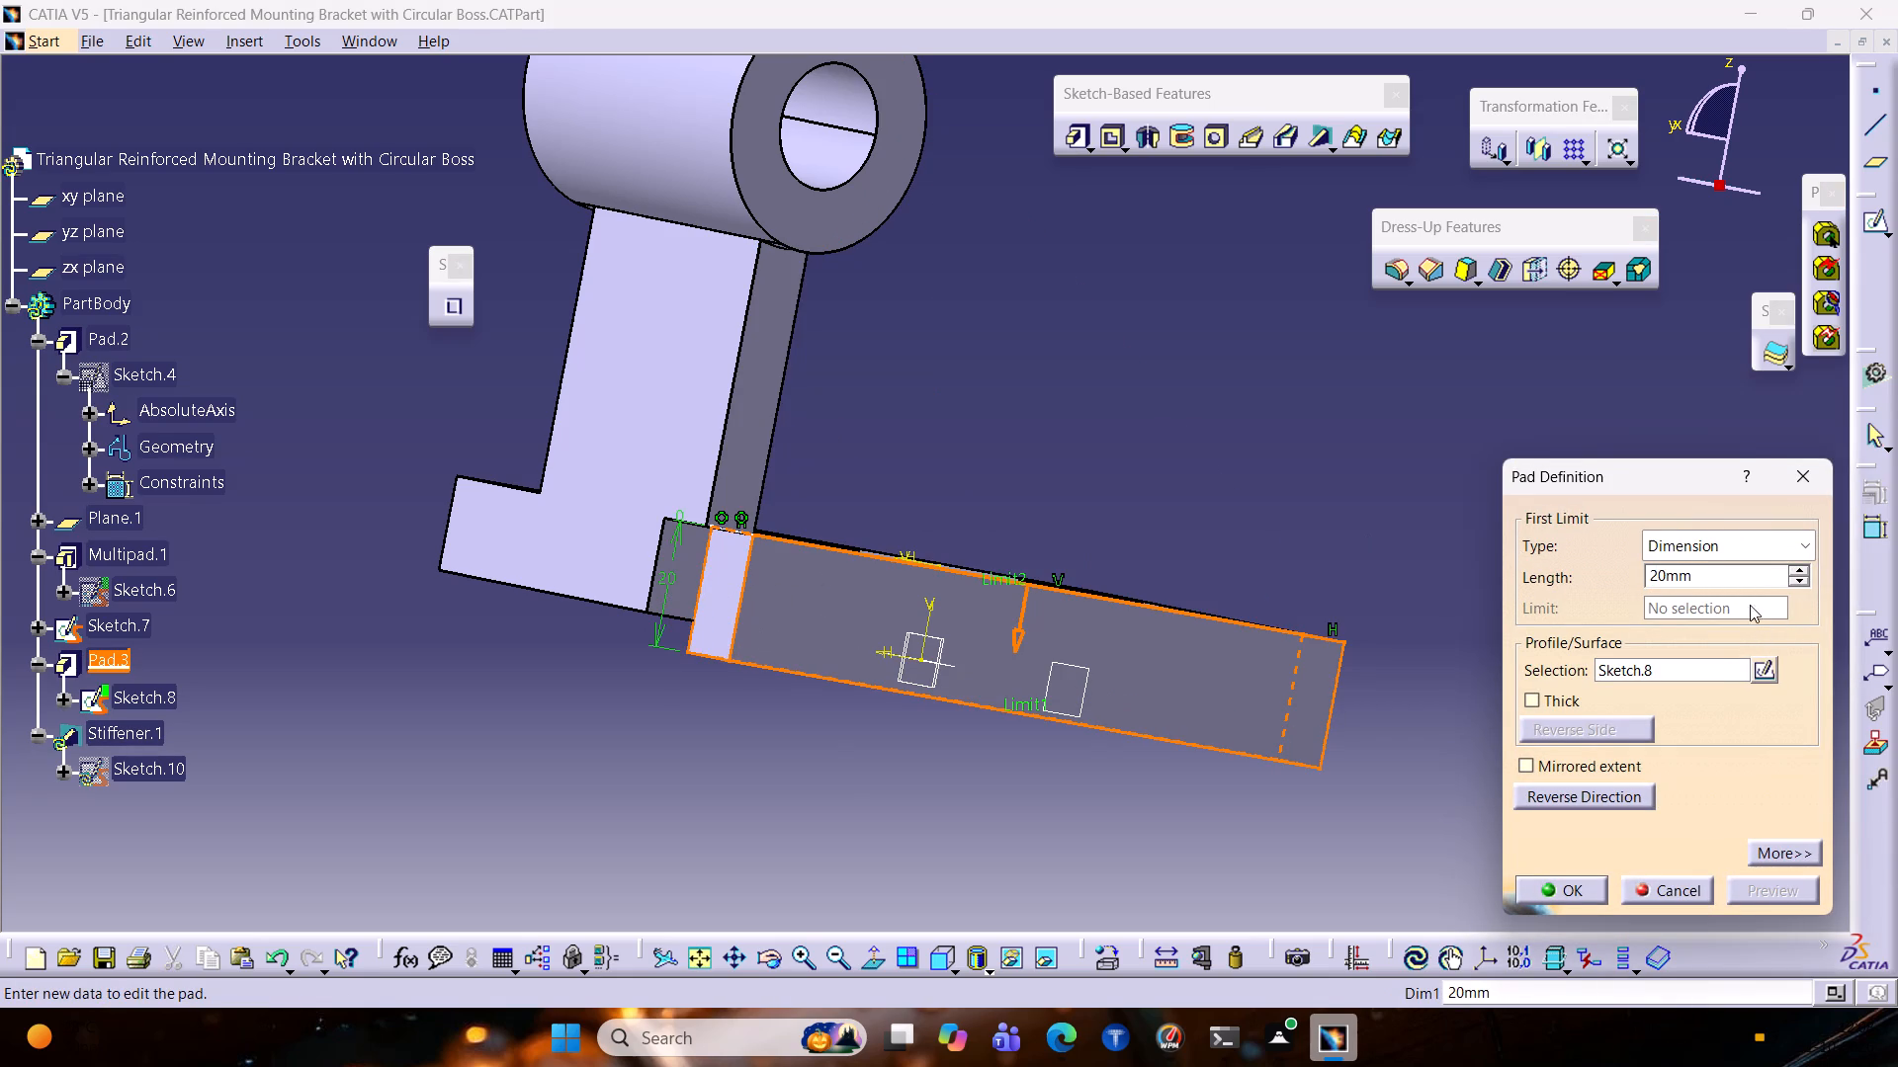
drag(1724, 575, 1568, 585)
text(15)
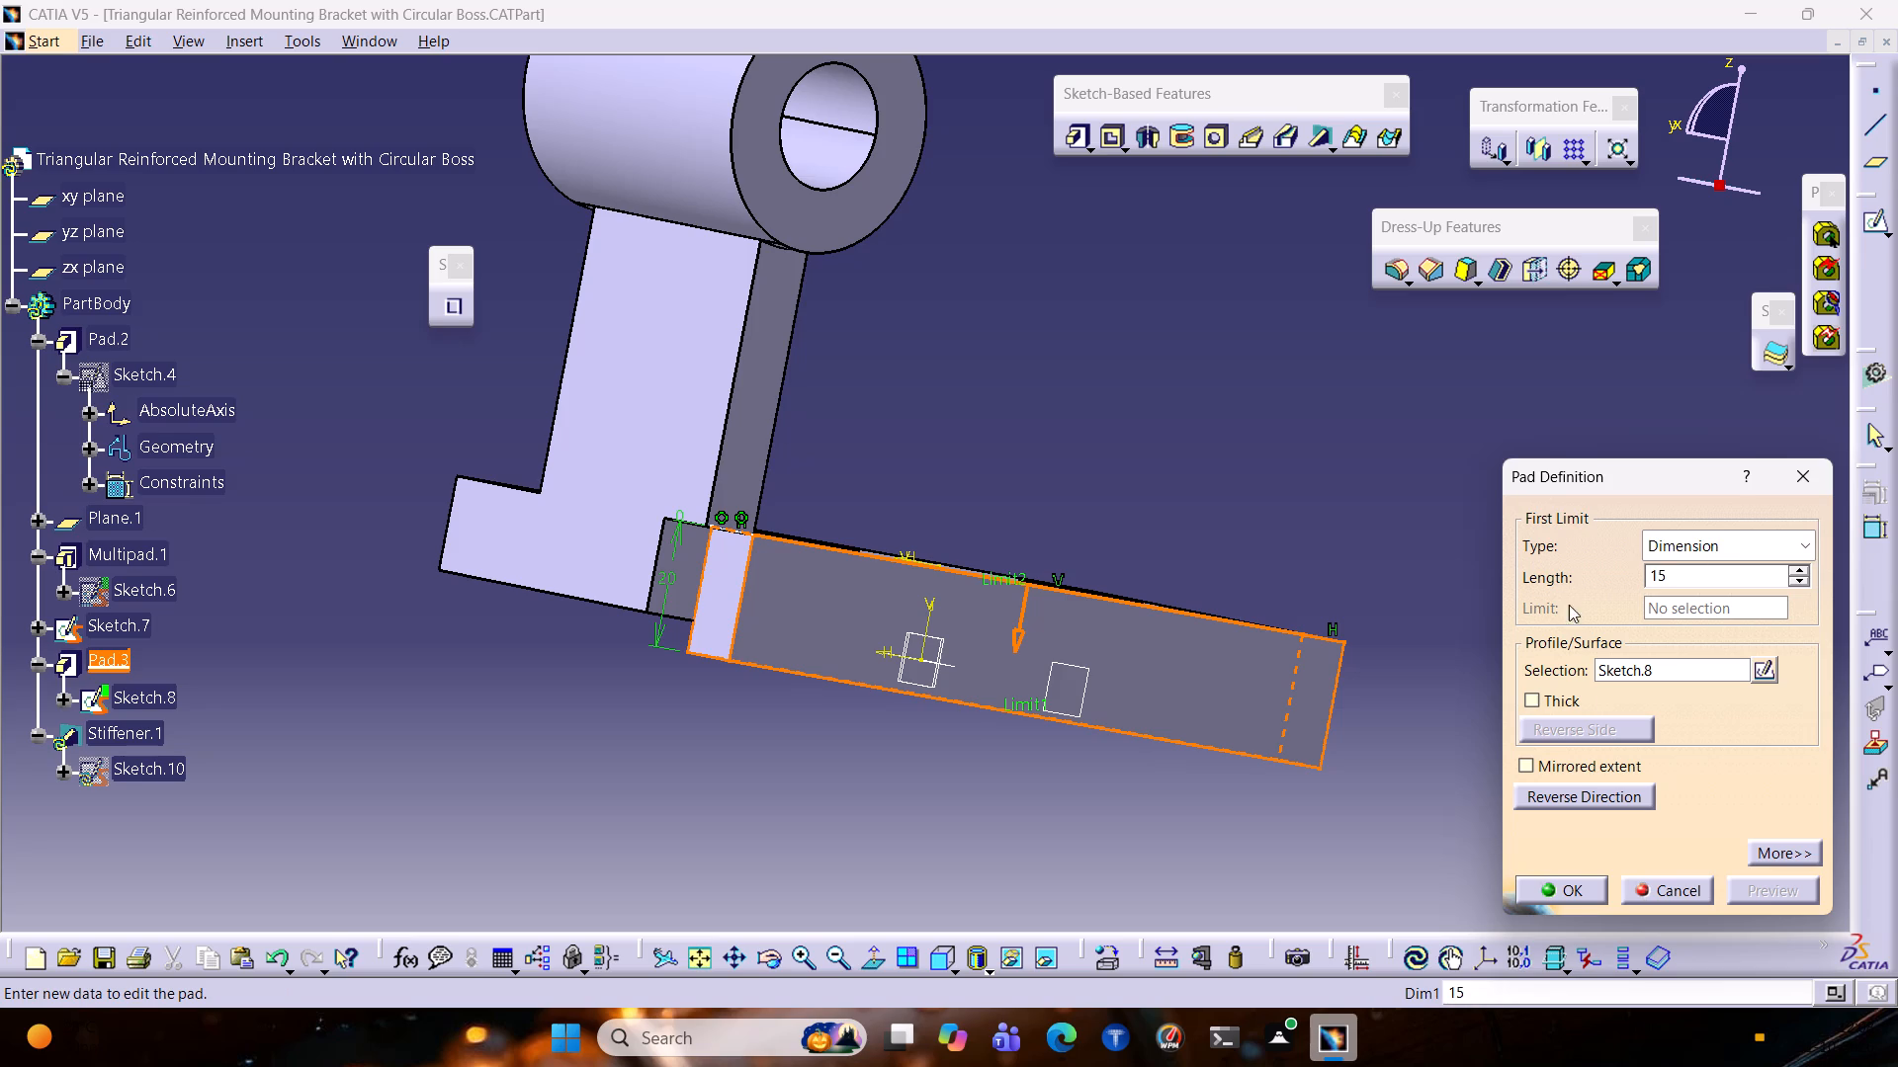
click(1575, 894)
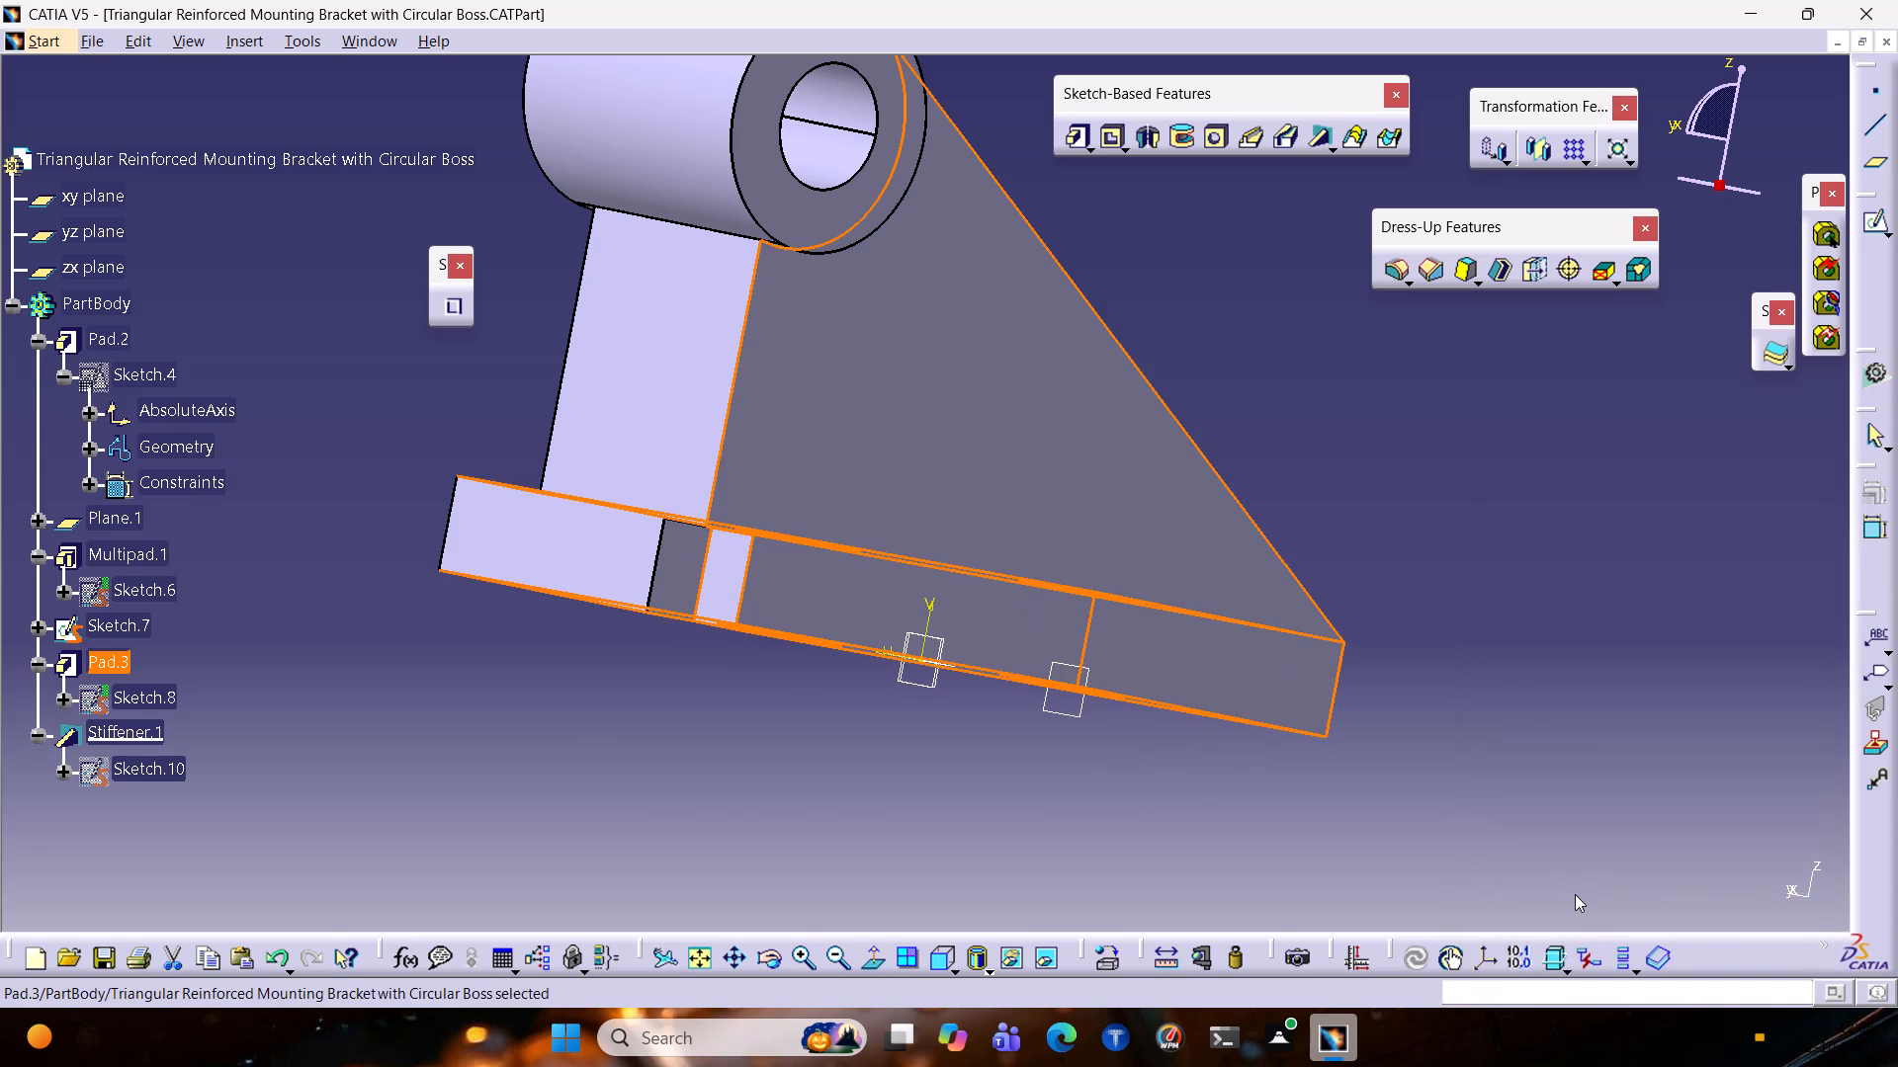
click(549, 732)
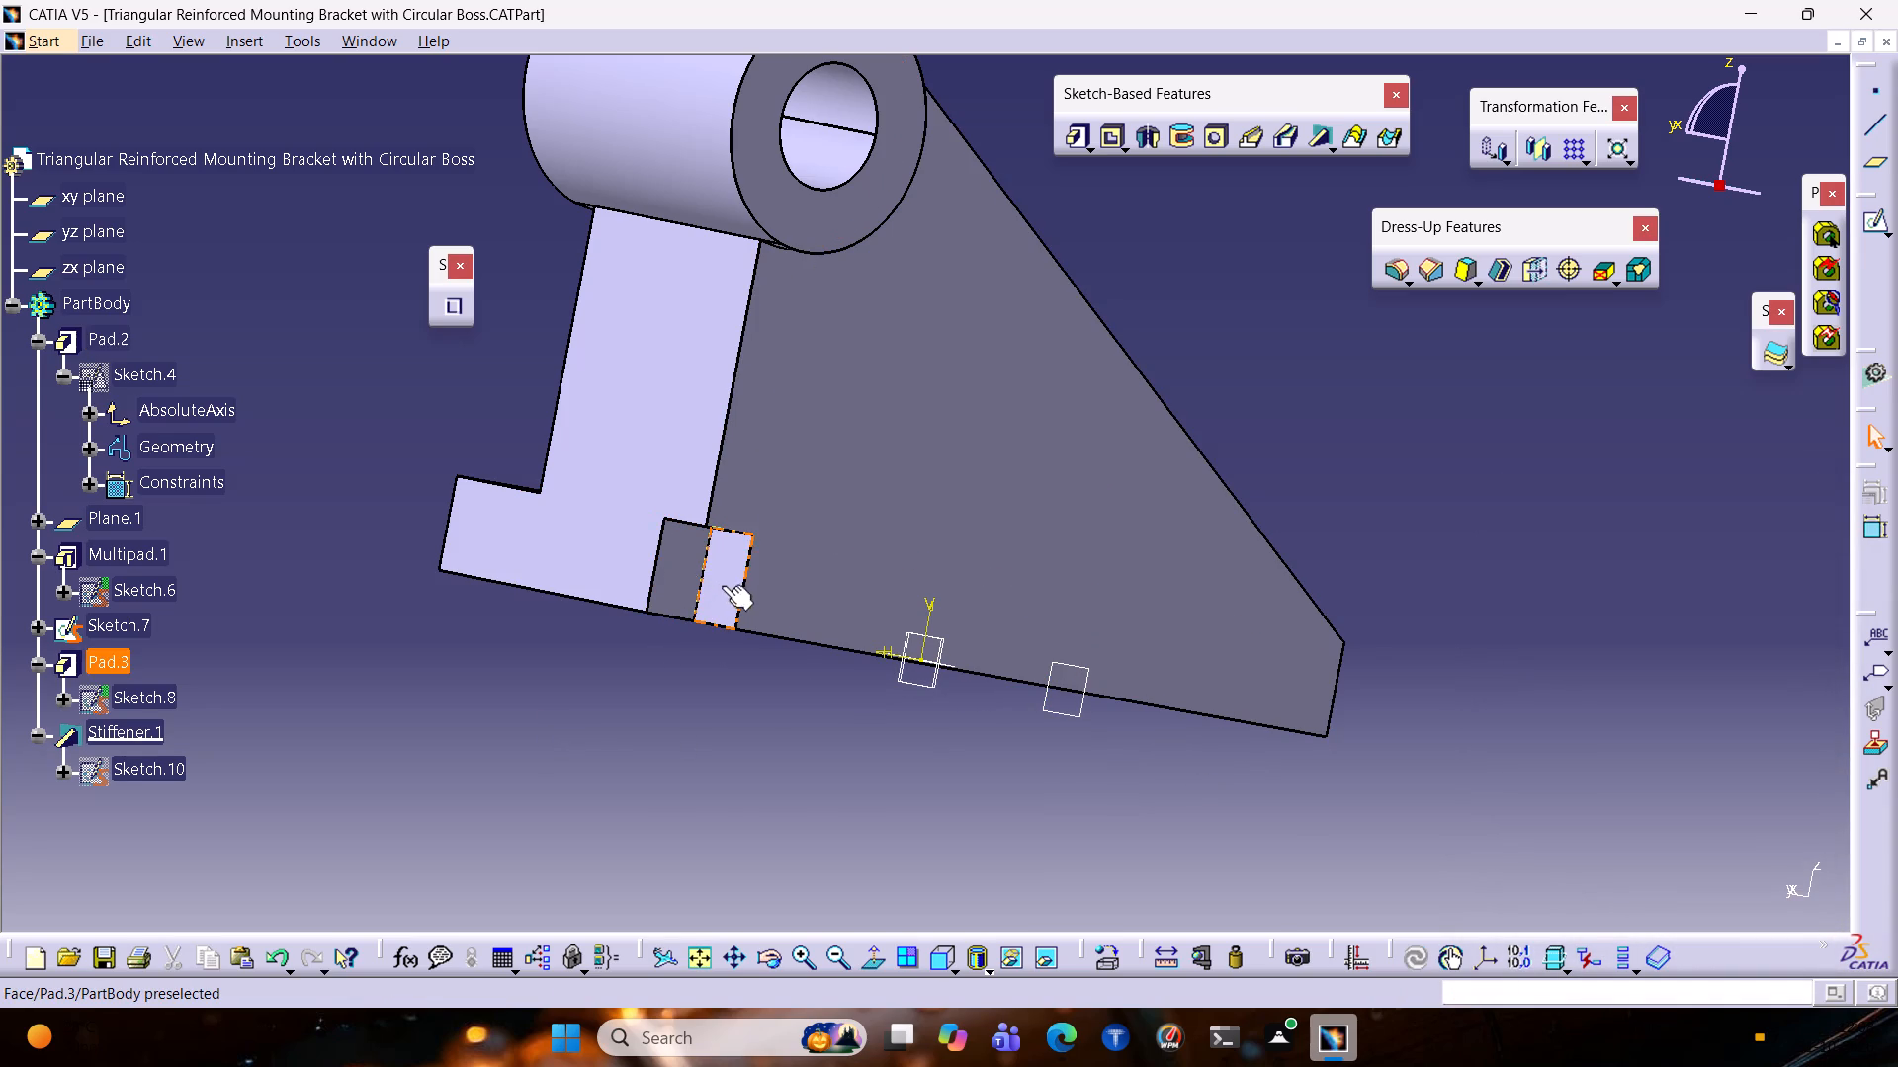
Examine the definitions of Pad.3 and the base plate Pad.2 around the notched corner, and close them without changes.
click(726, 591)
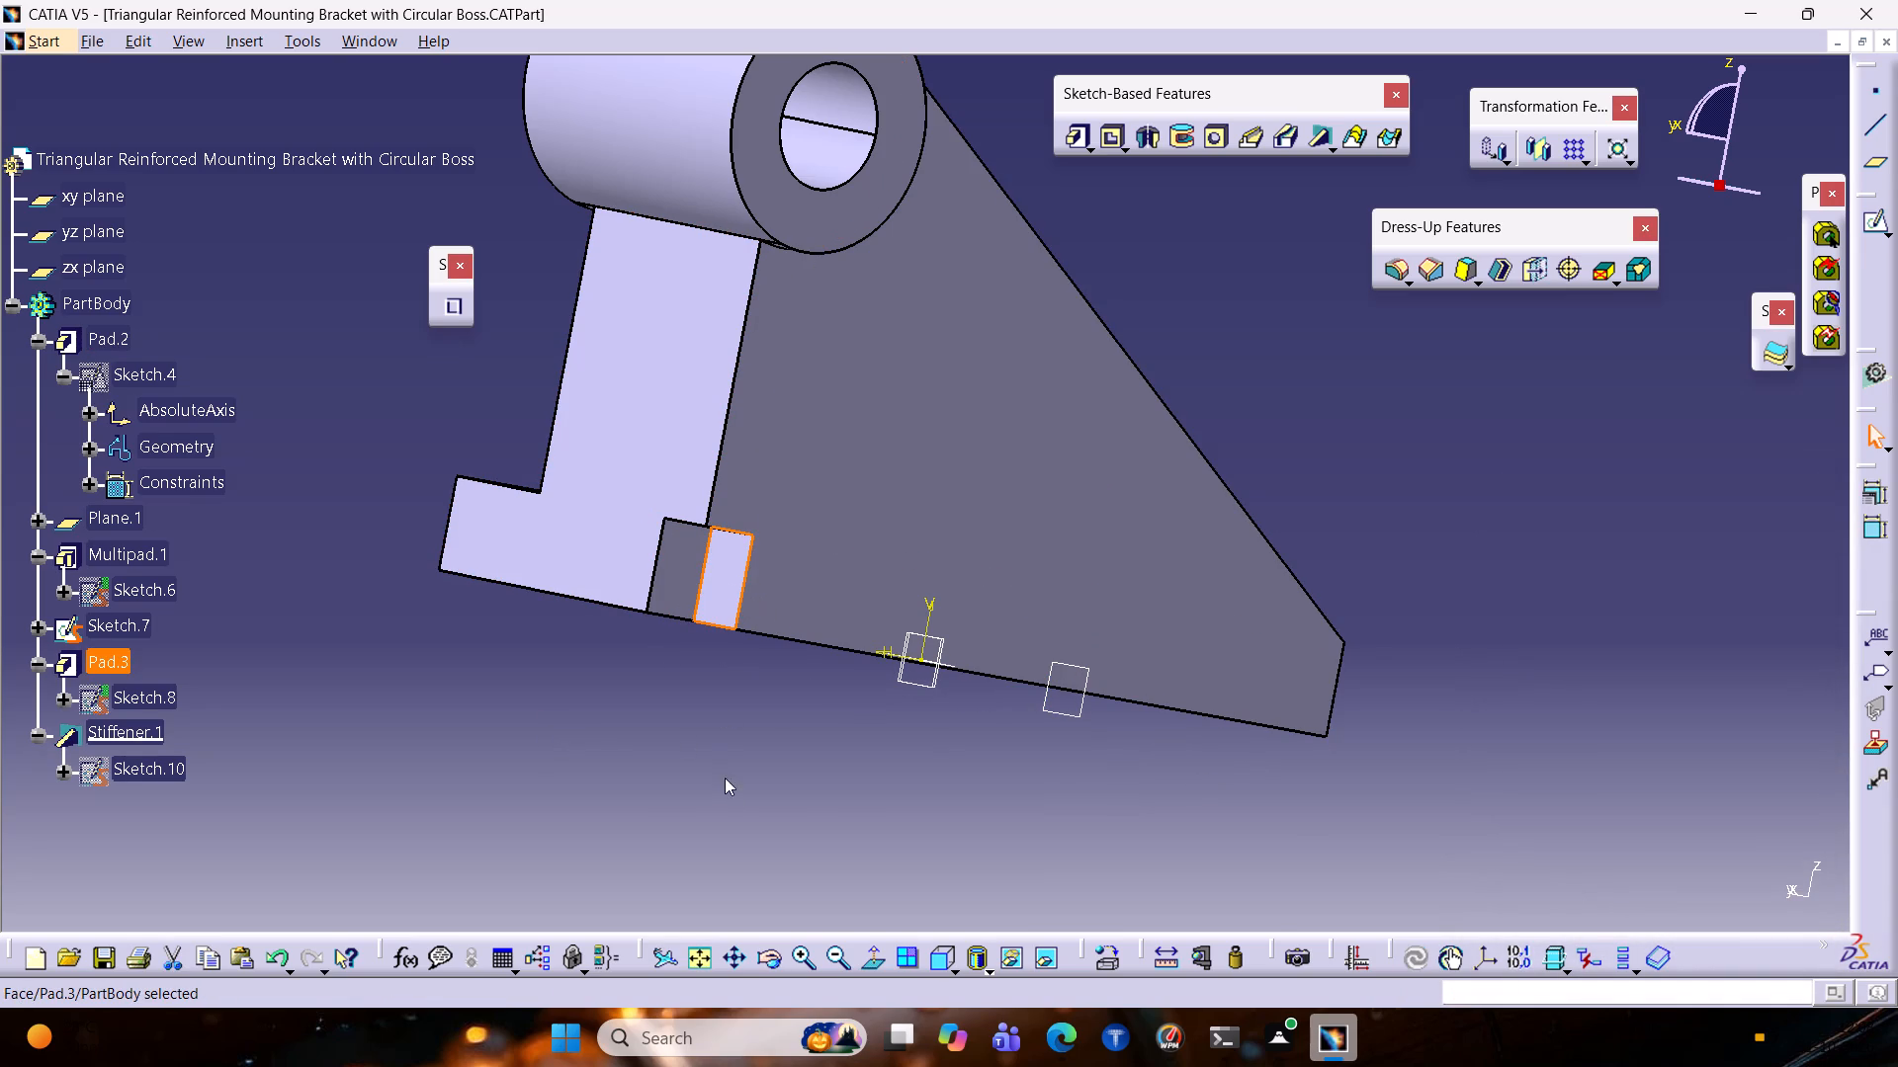
double_click(719, 602)
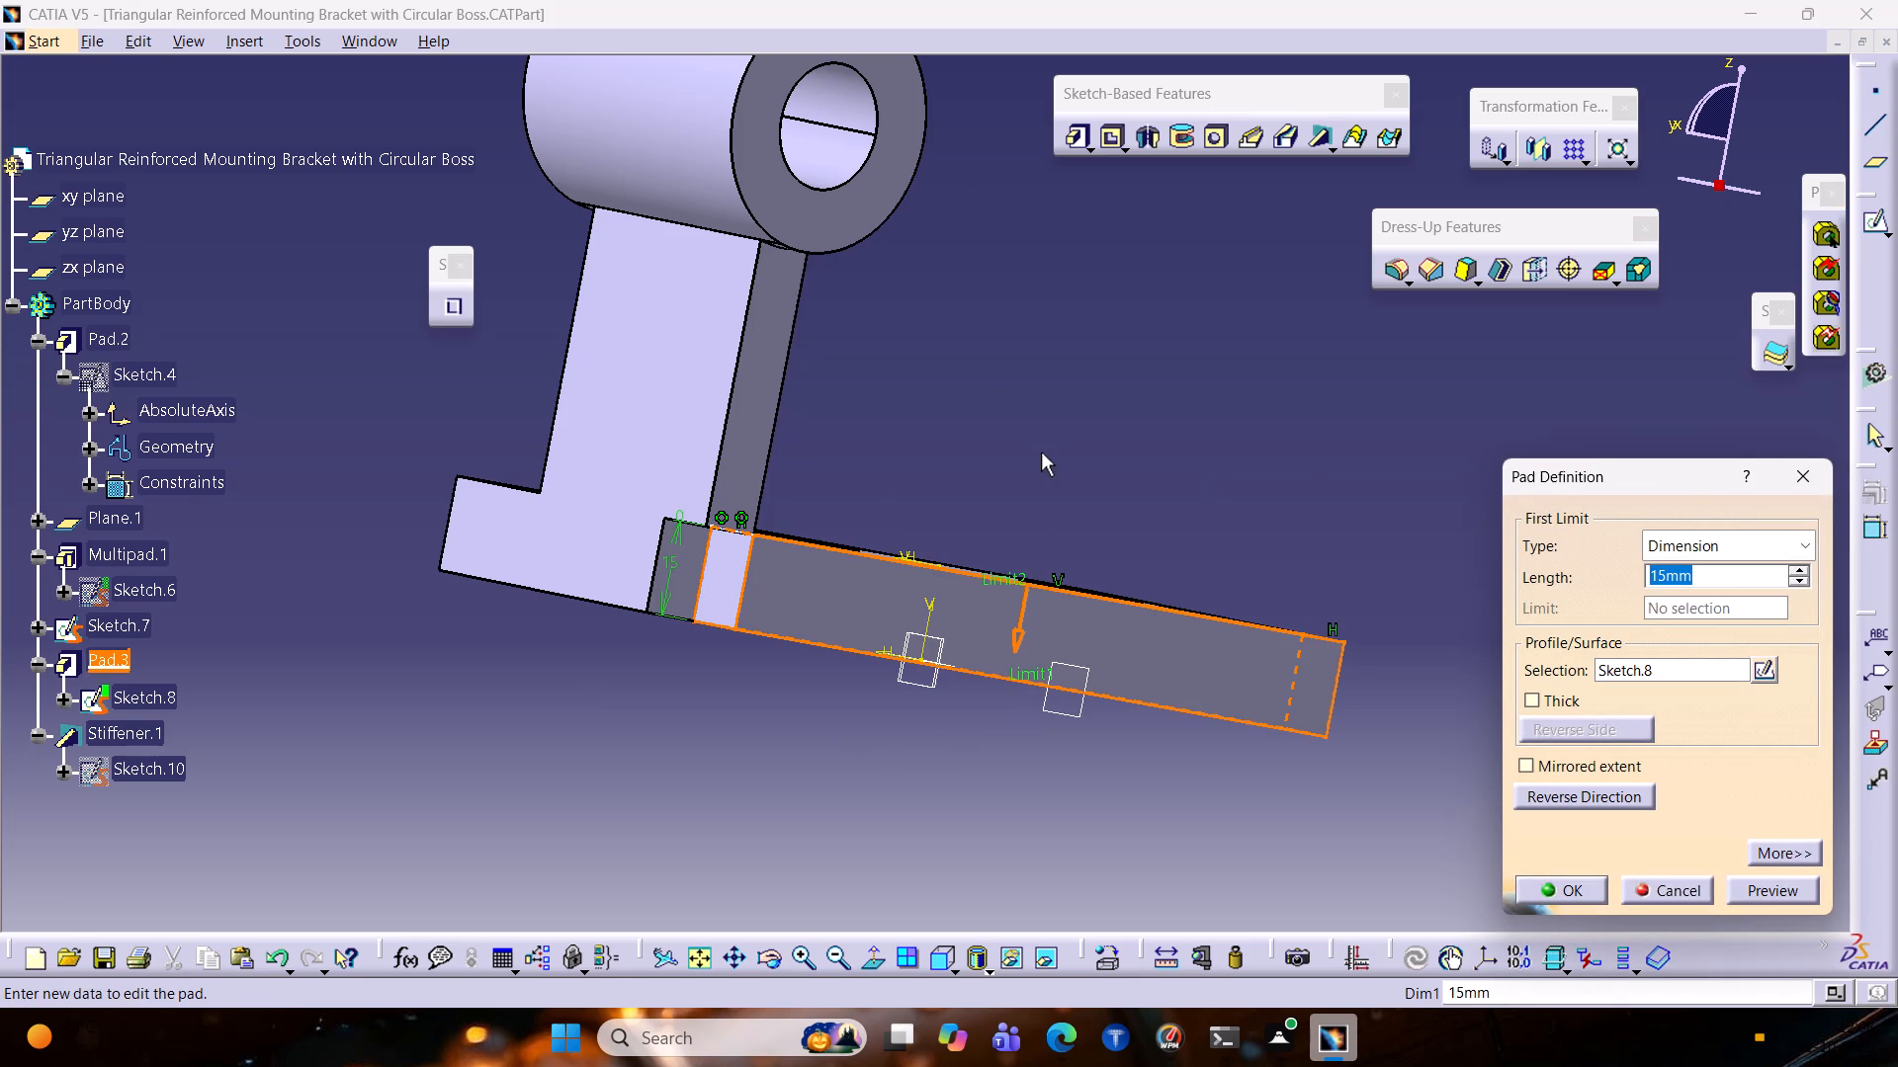
middle_drag(1041, 452, 473, 739)
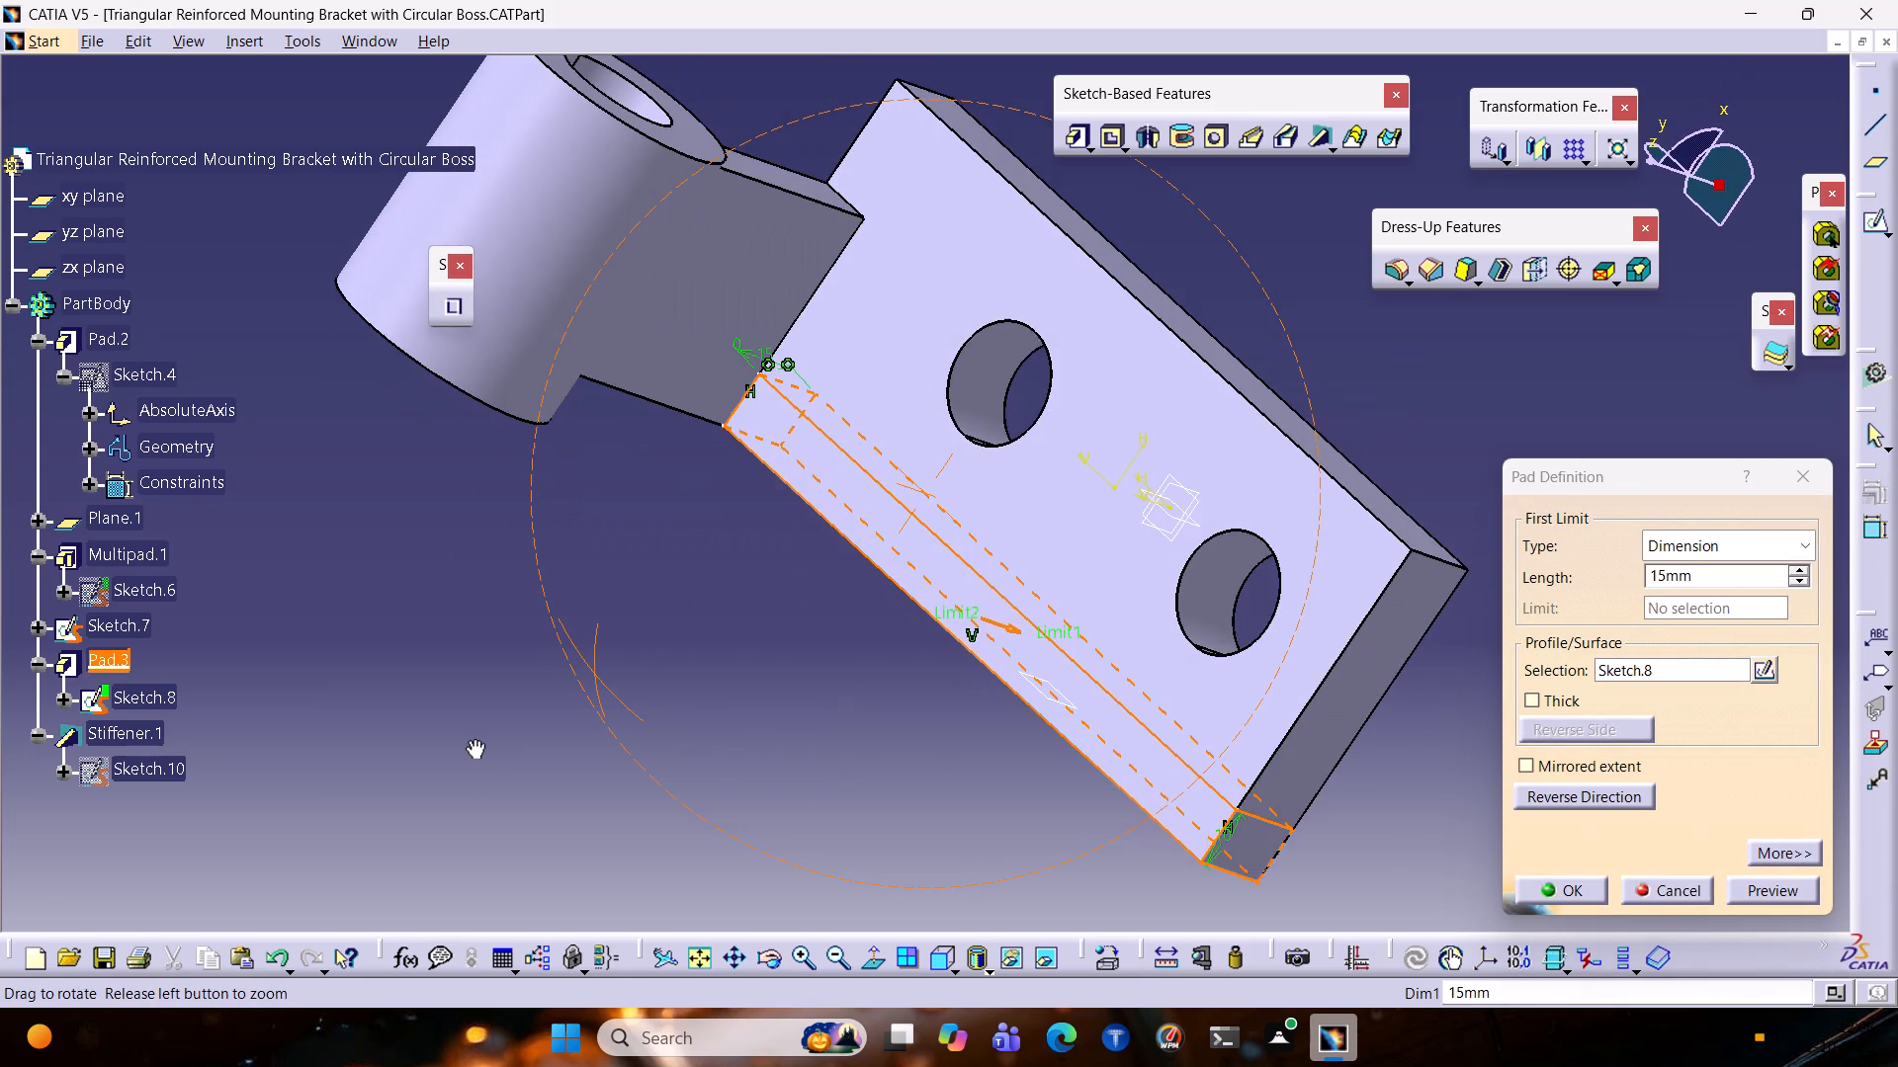
middle_drag(473, 739, 1099, 626)
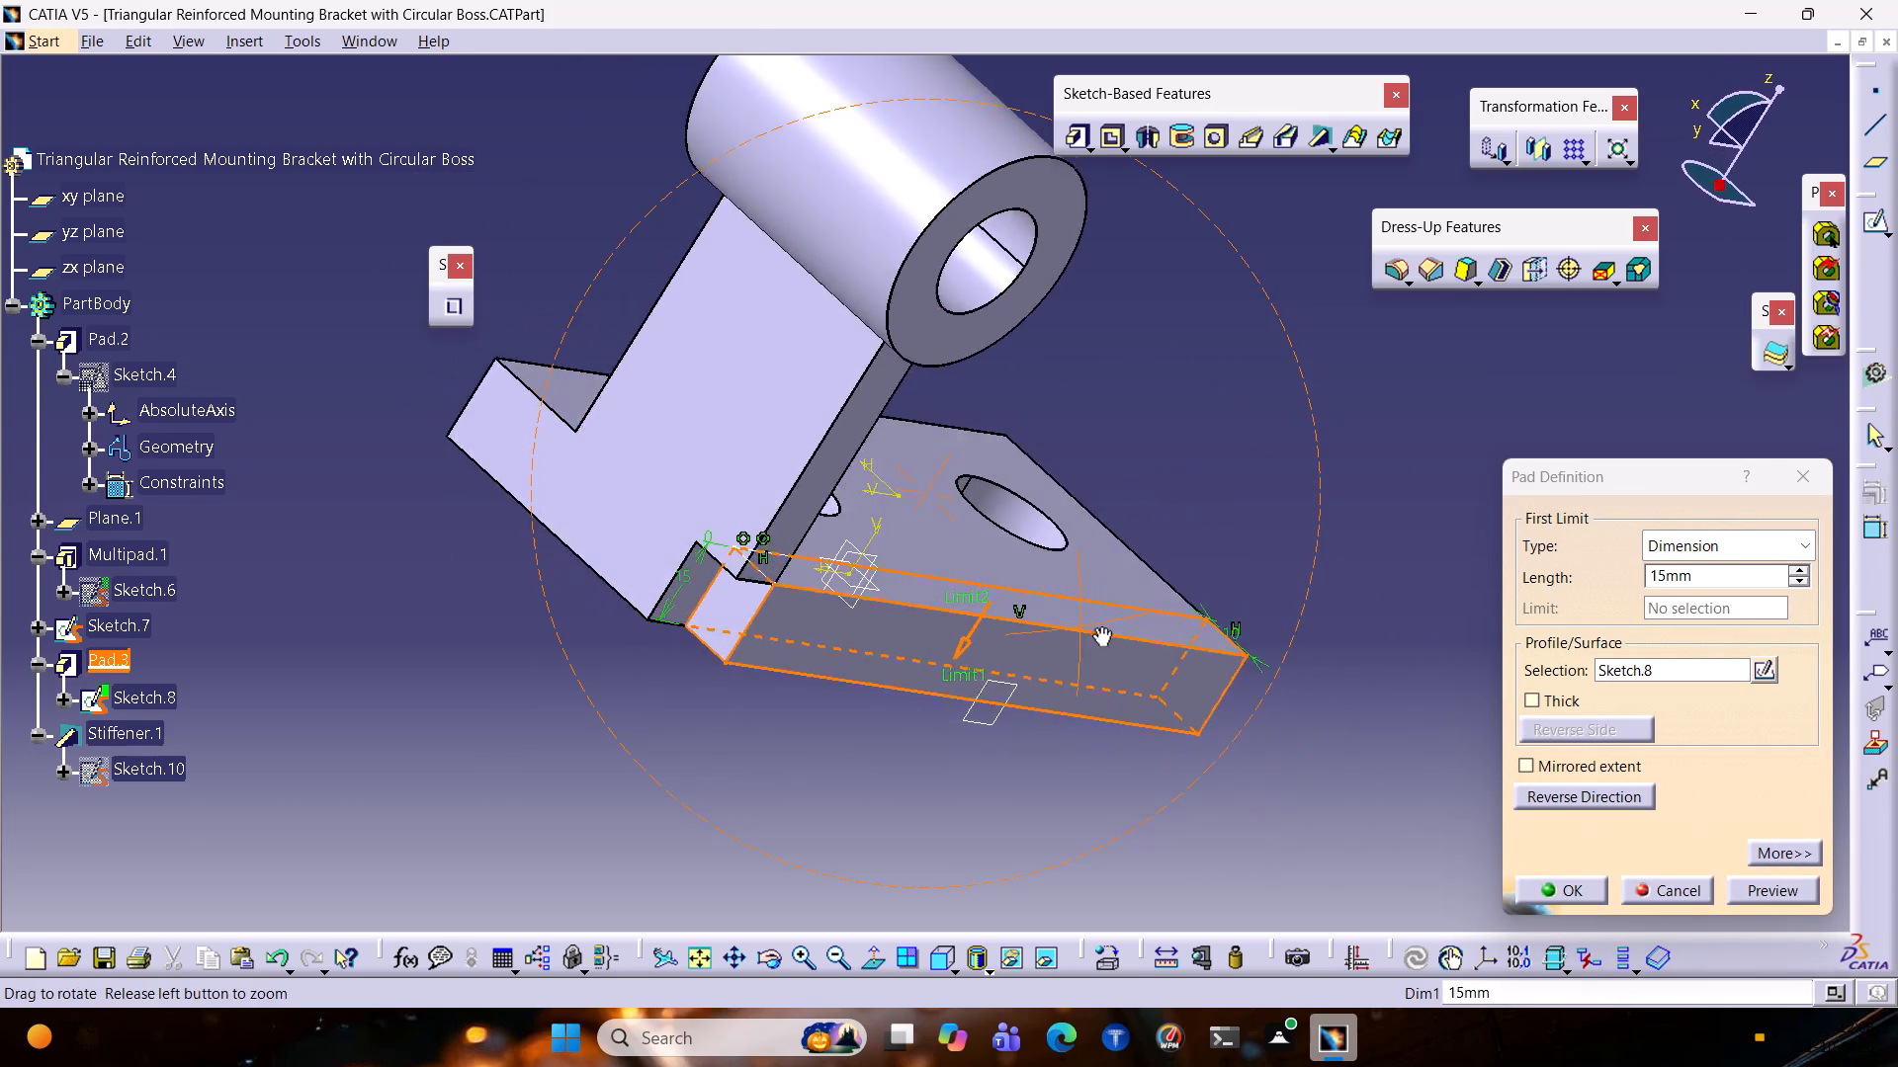
middle_drag(1099, 626, 745, 599)
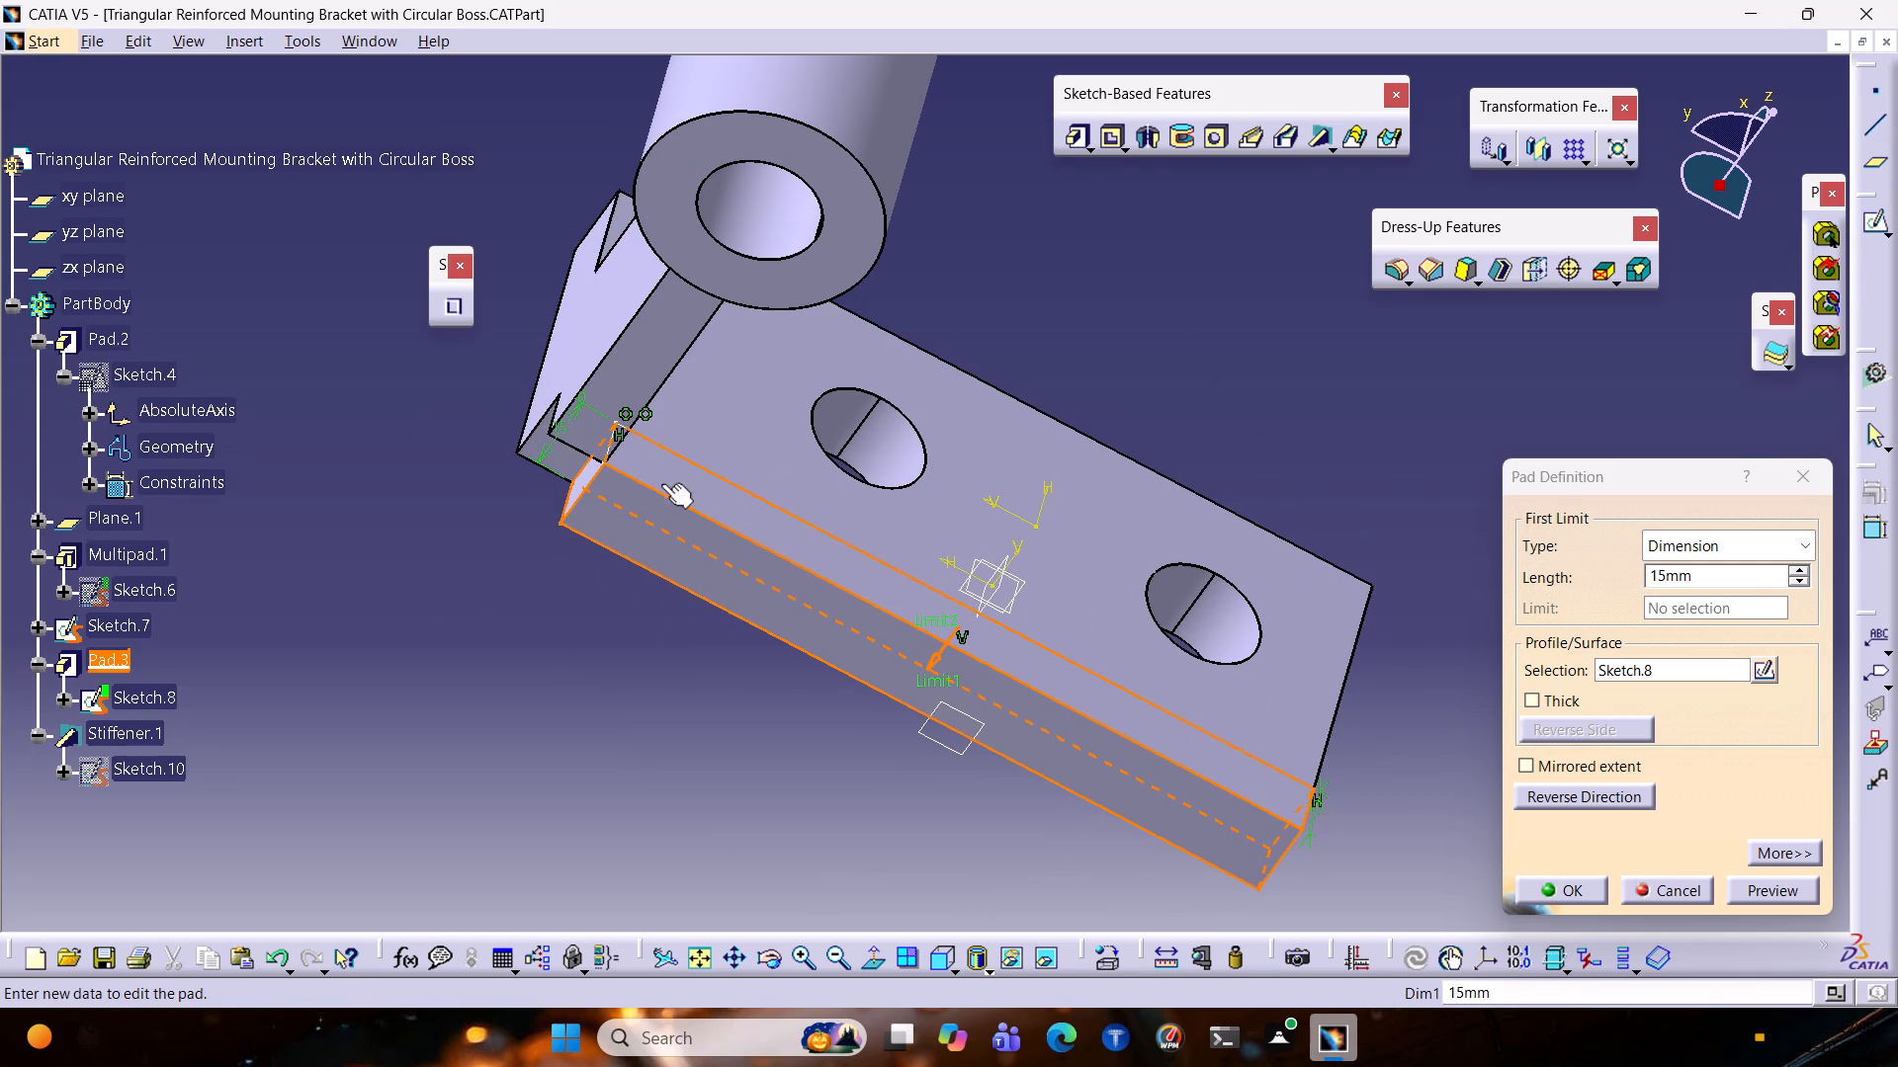
click(1817, 481)
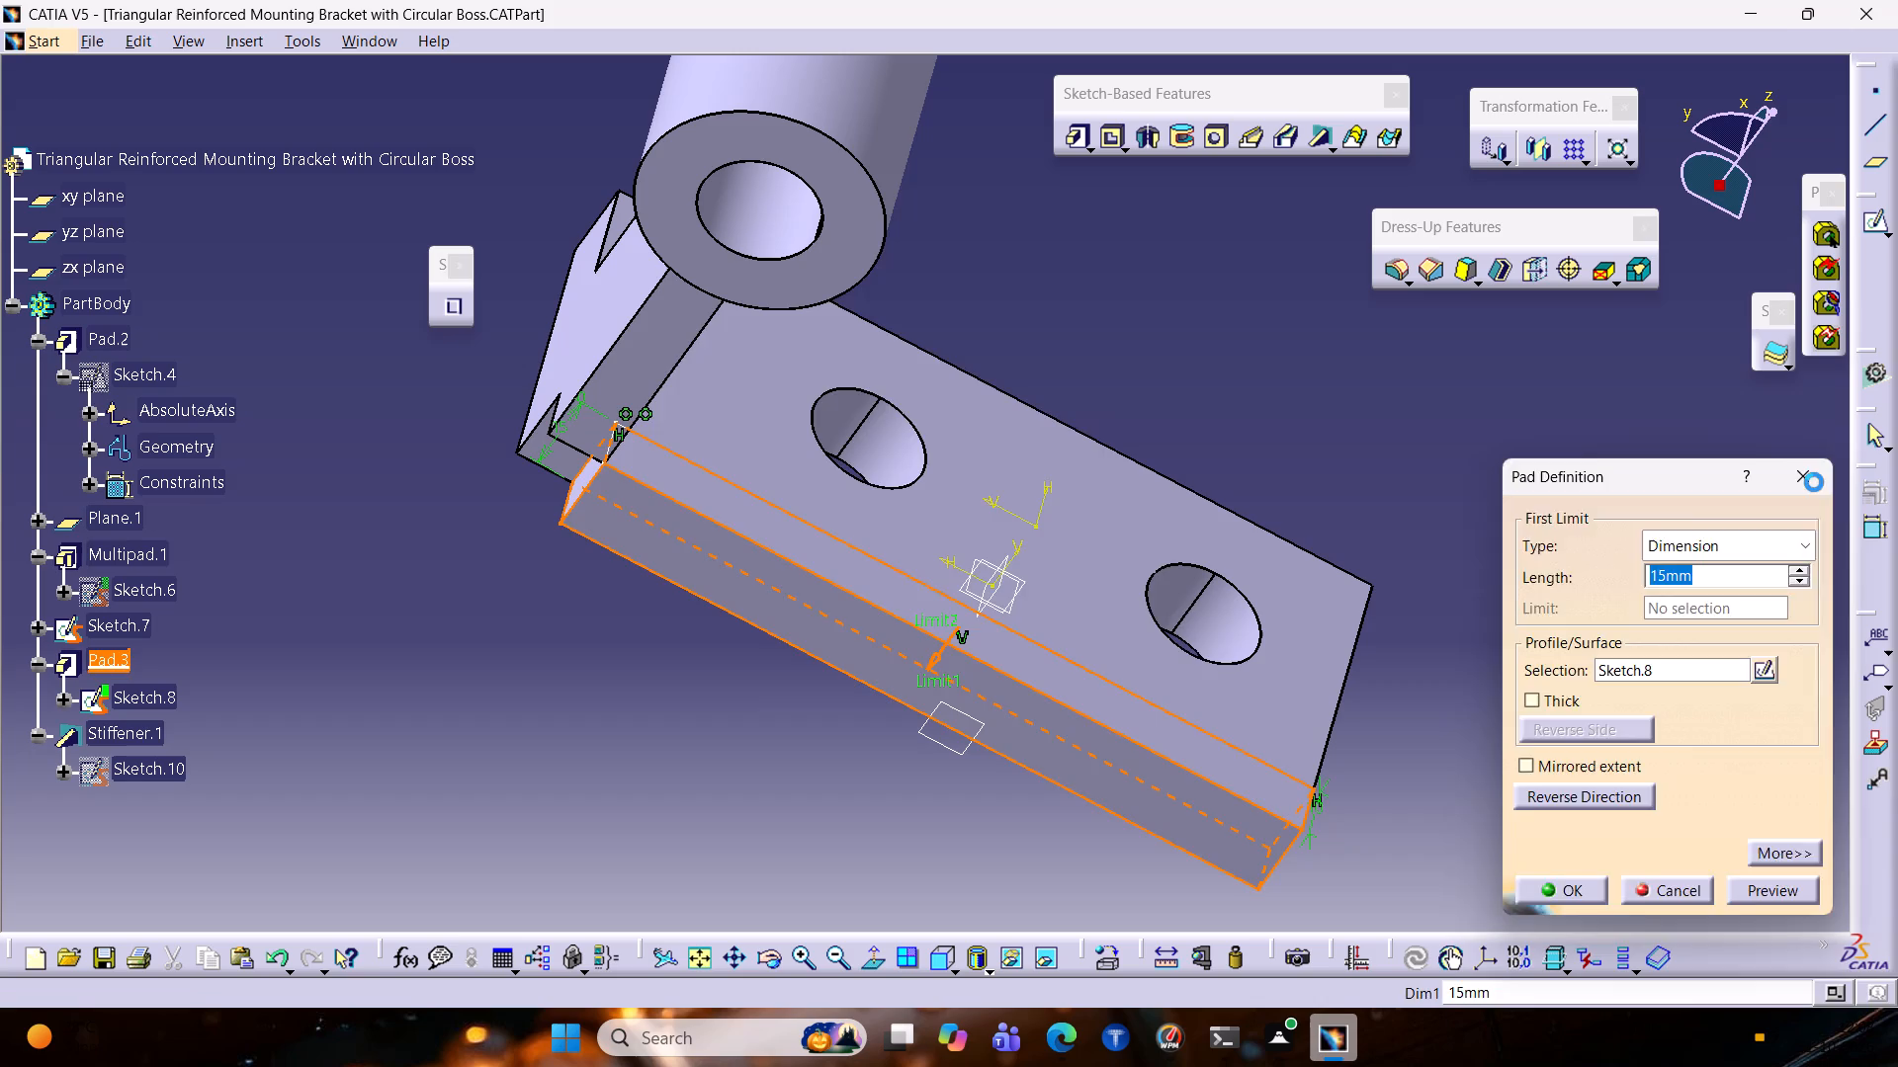
double_click(1309, 639)
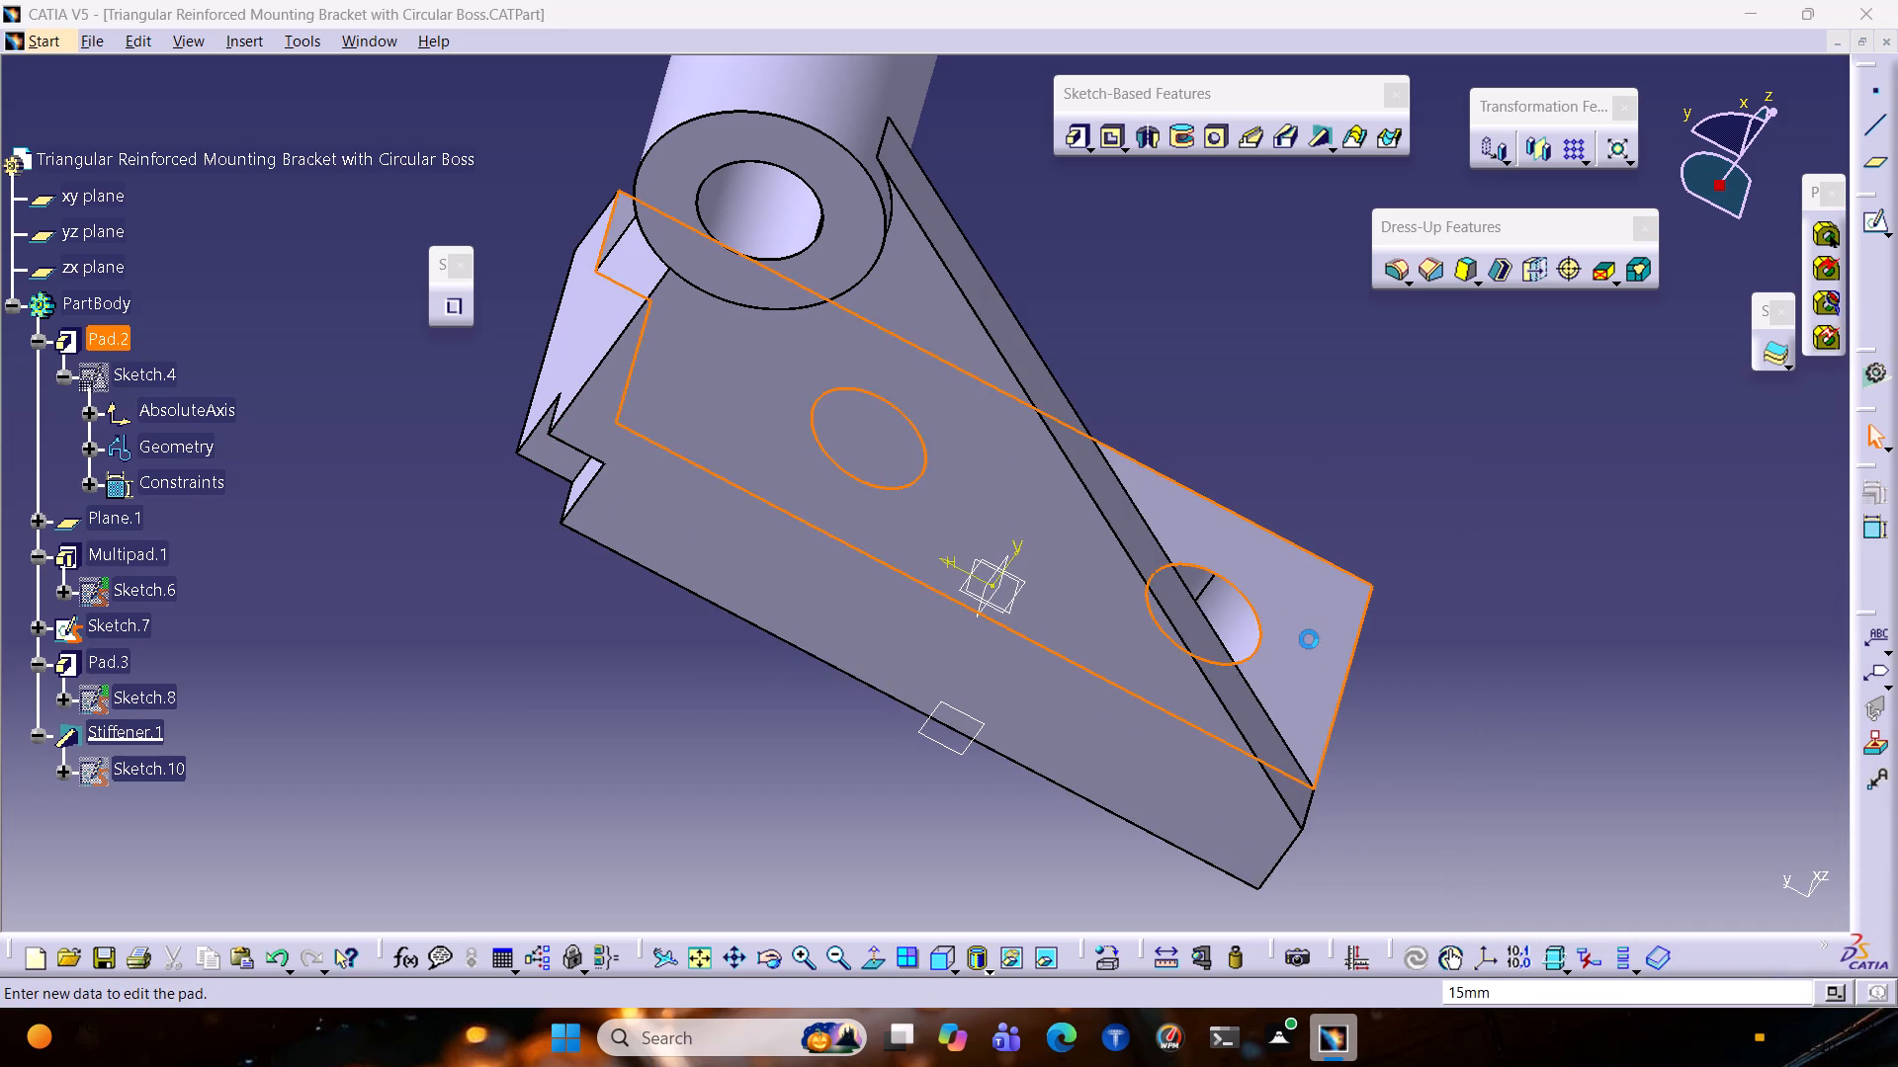
click(1808, 479)
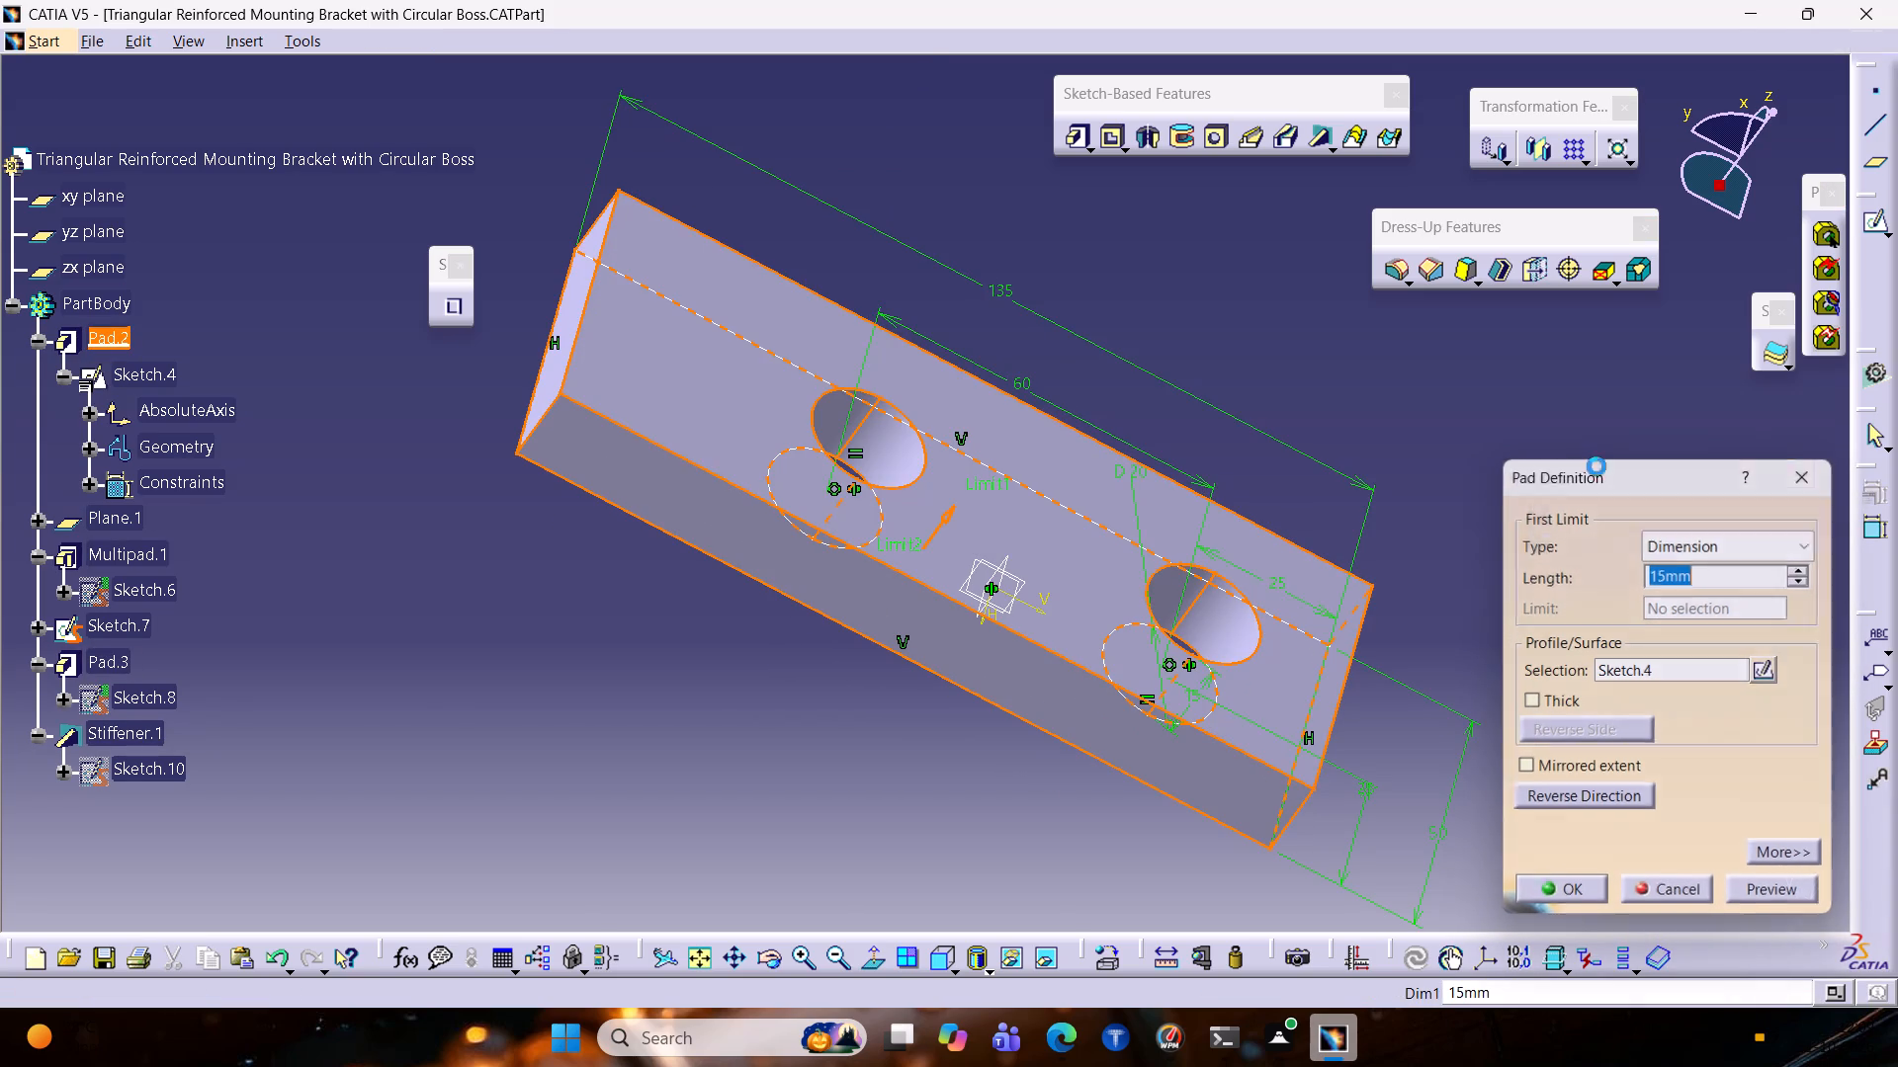
click(1476, 602)
Open Sketch.8, the profile sketch of Pad.3, for editing.
middle_drag(1546, 751, 581, 871)
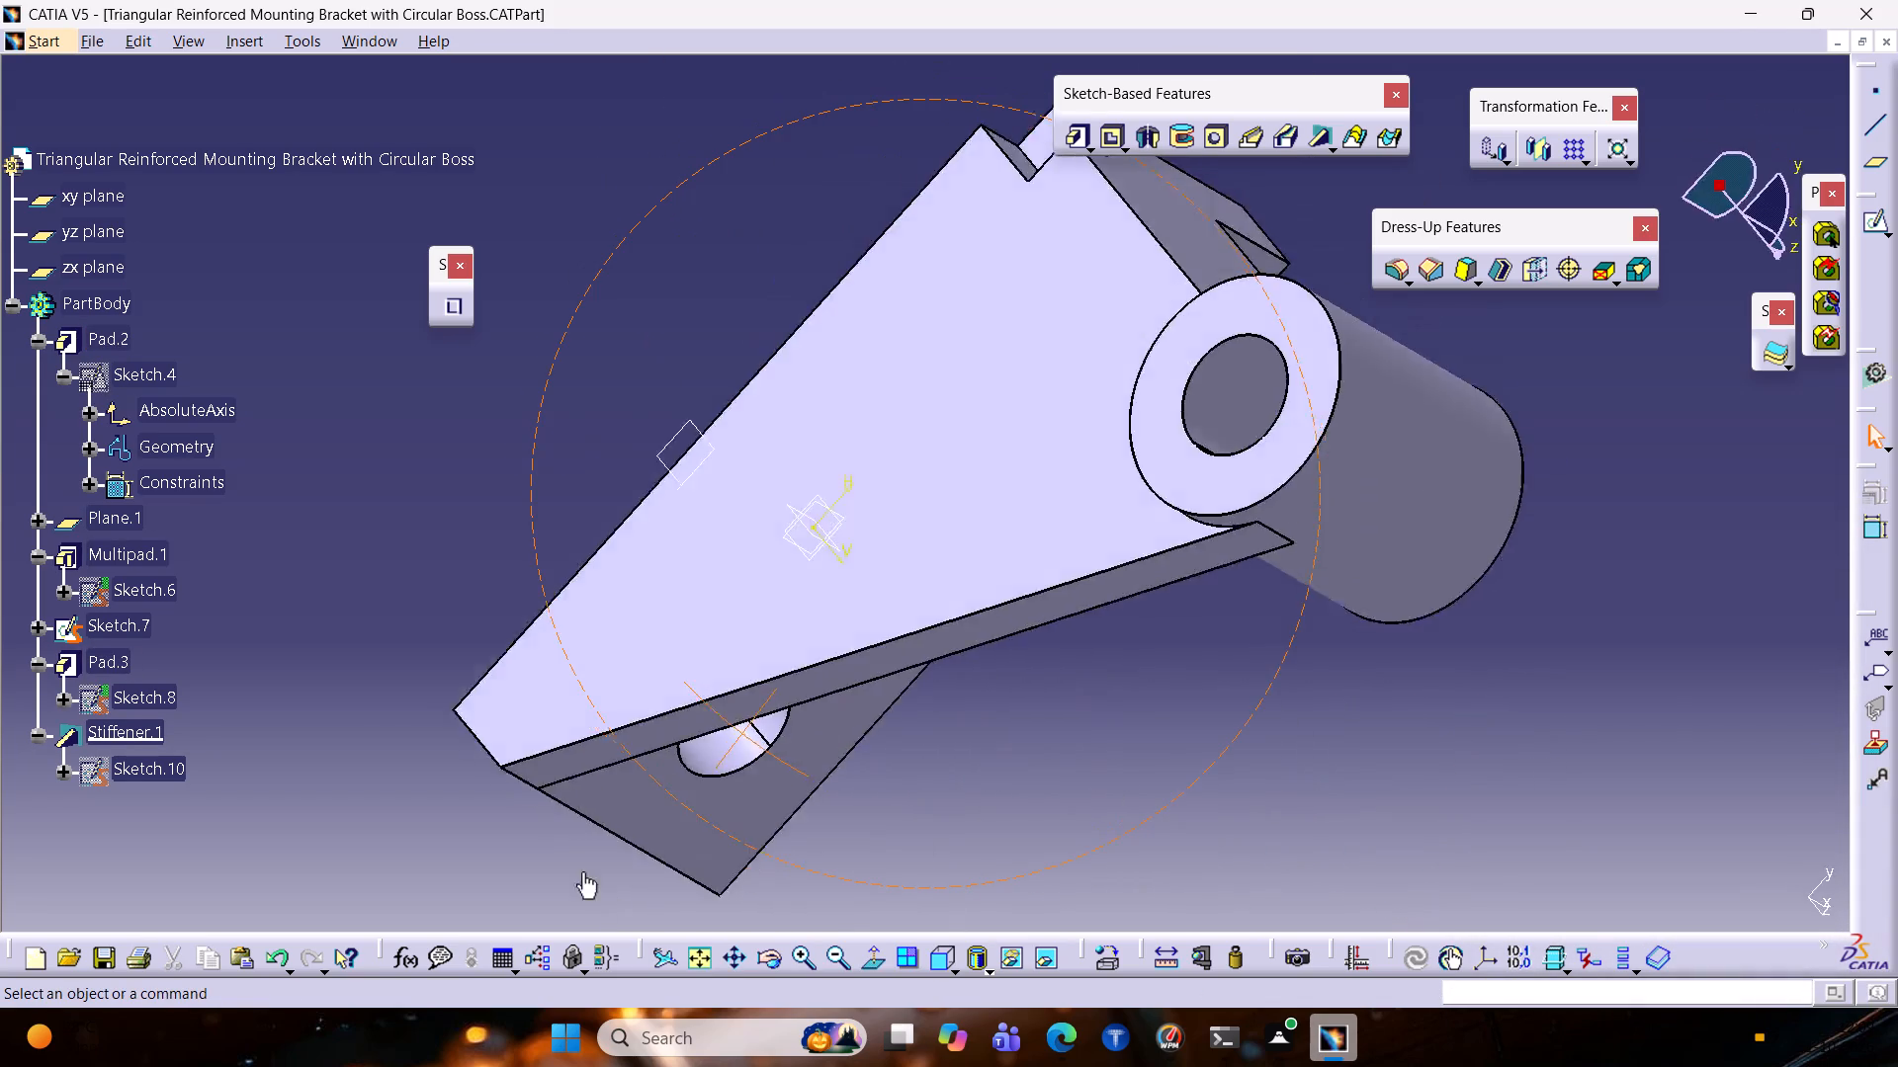
middle_drag(581, 871, 601, 766)
middle_drag(938, 817, 826, 452)
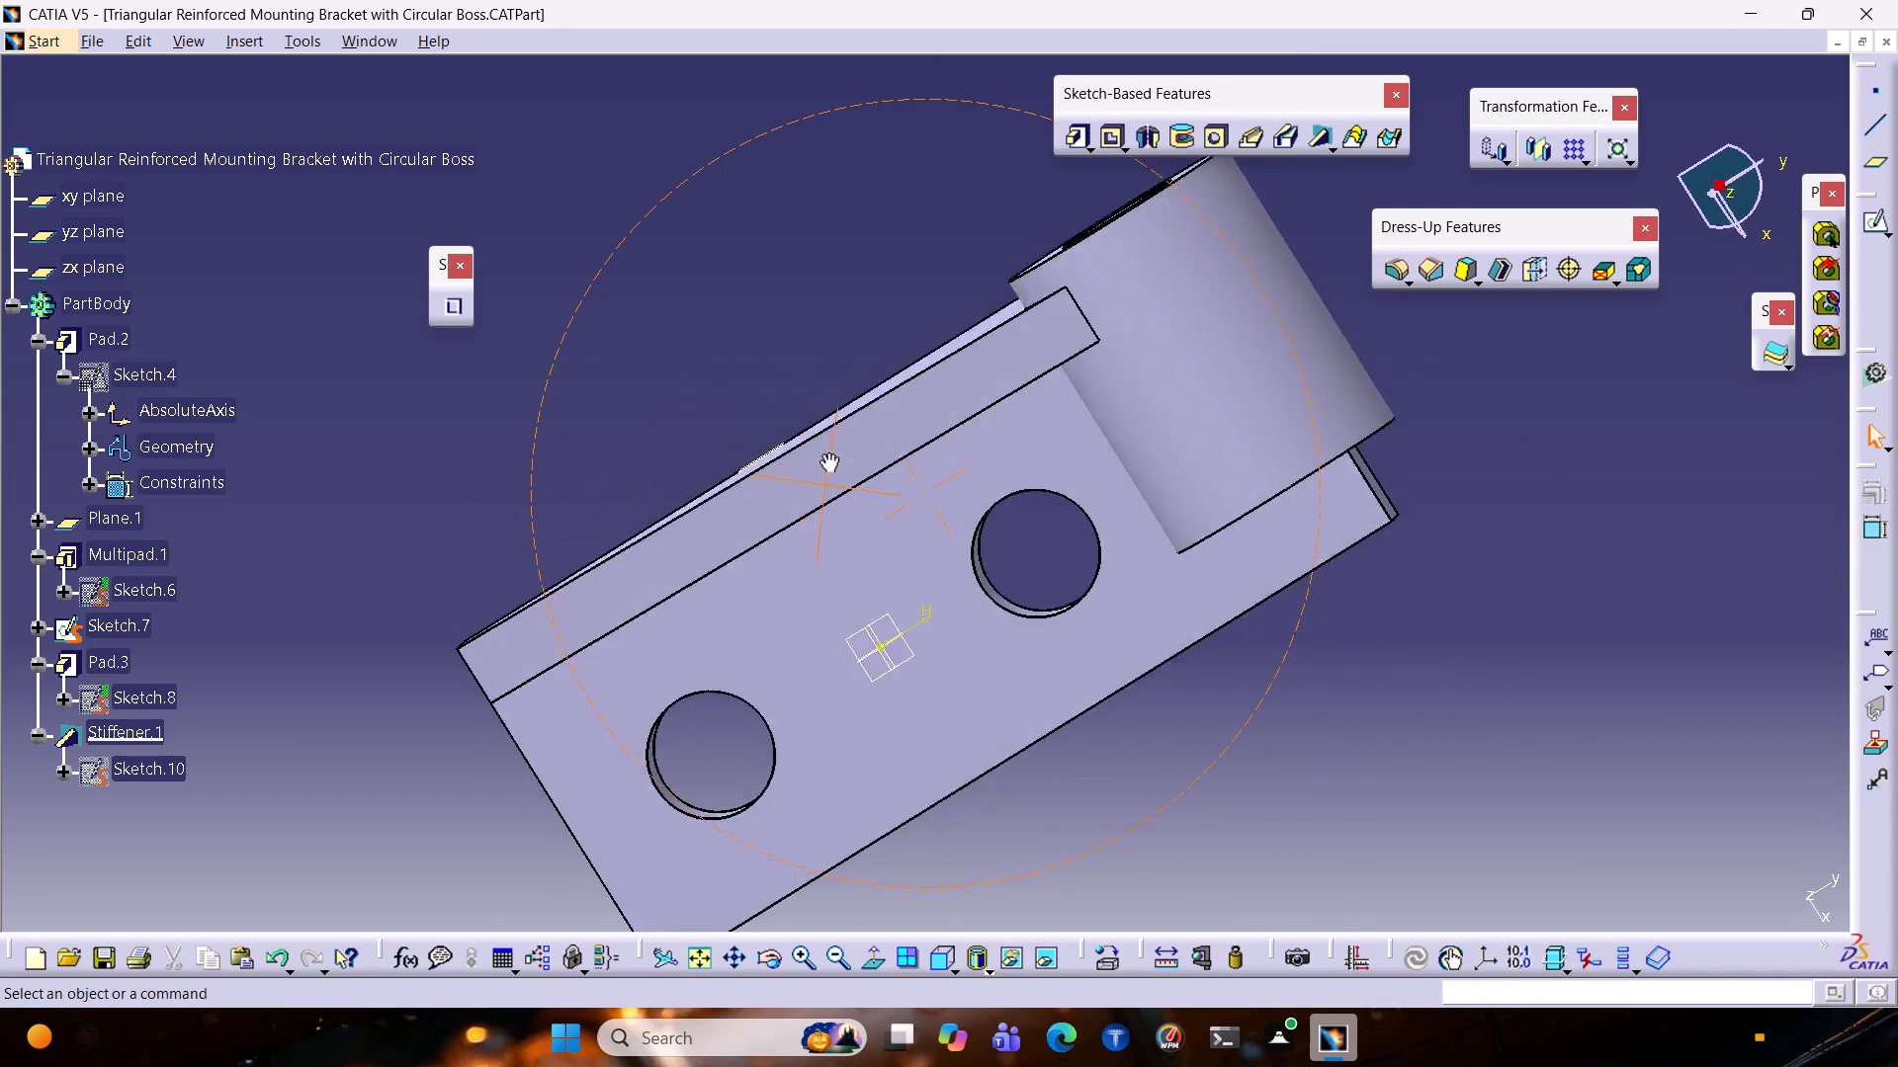
middle_drag(826, 452, 1008, 248)
click(443, 552)
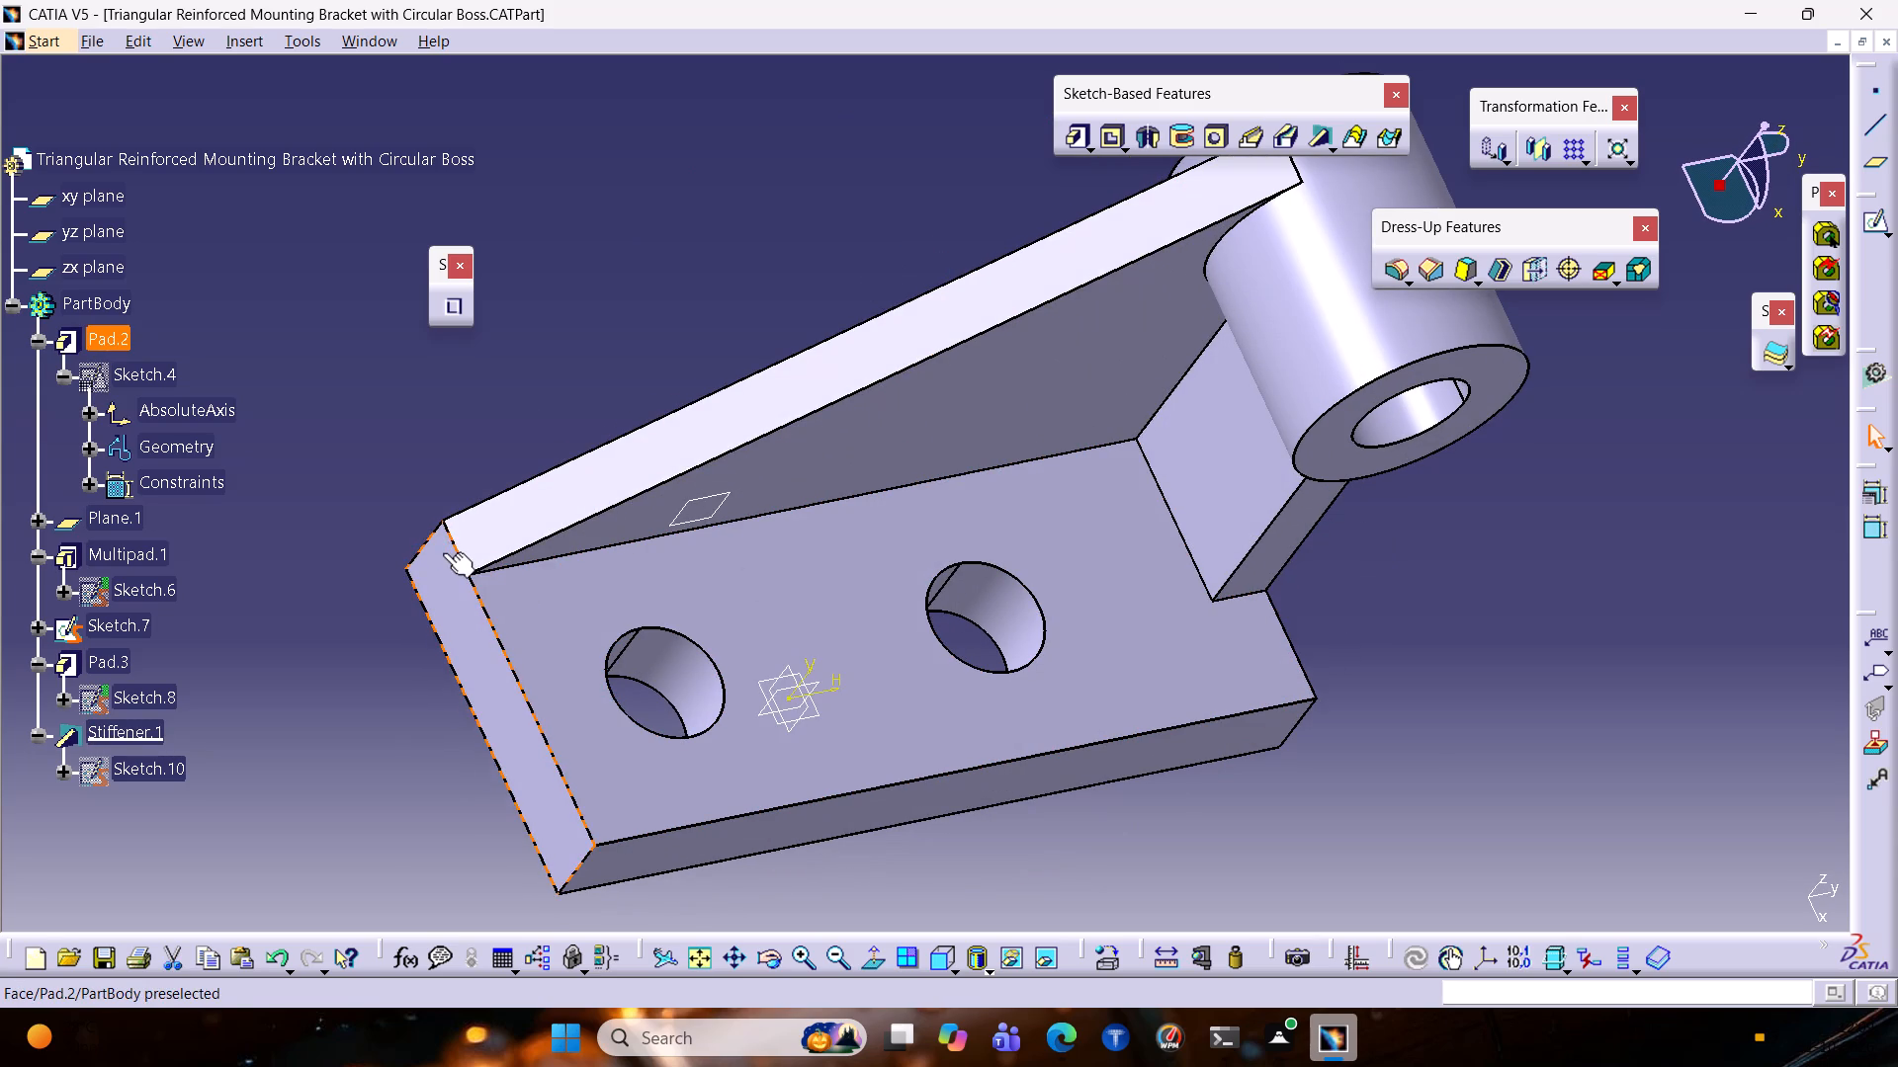
ctrl+middle_drag(1413, 616, 1147, 648)
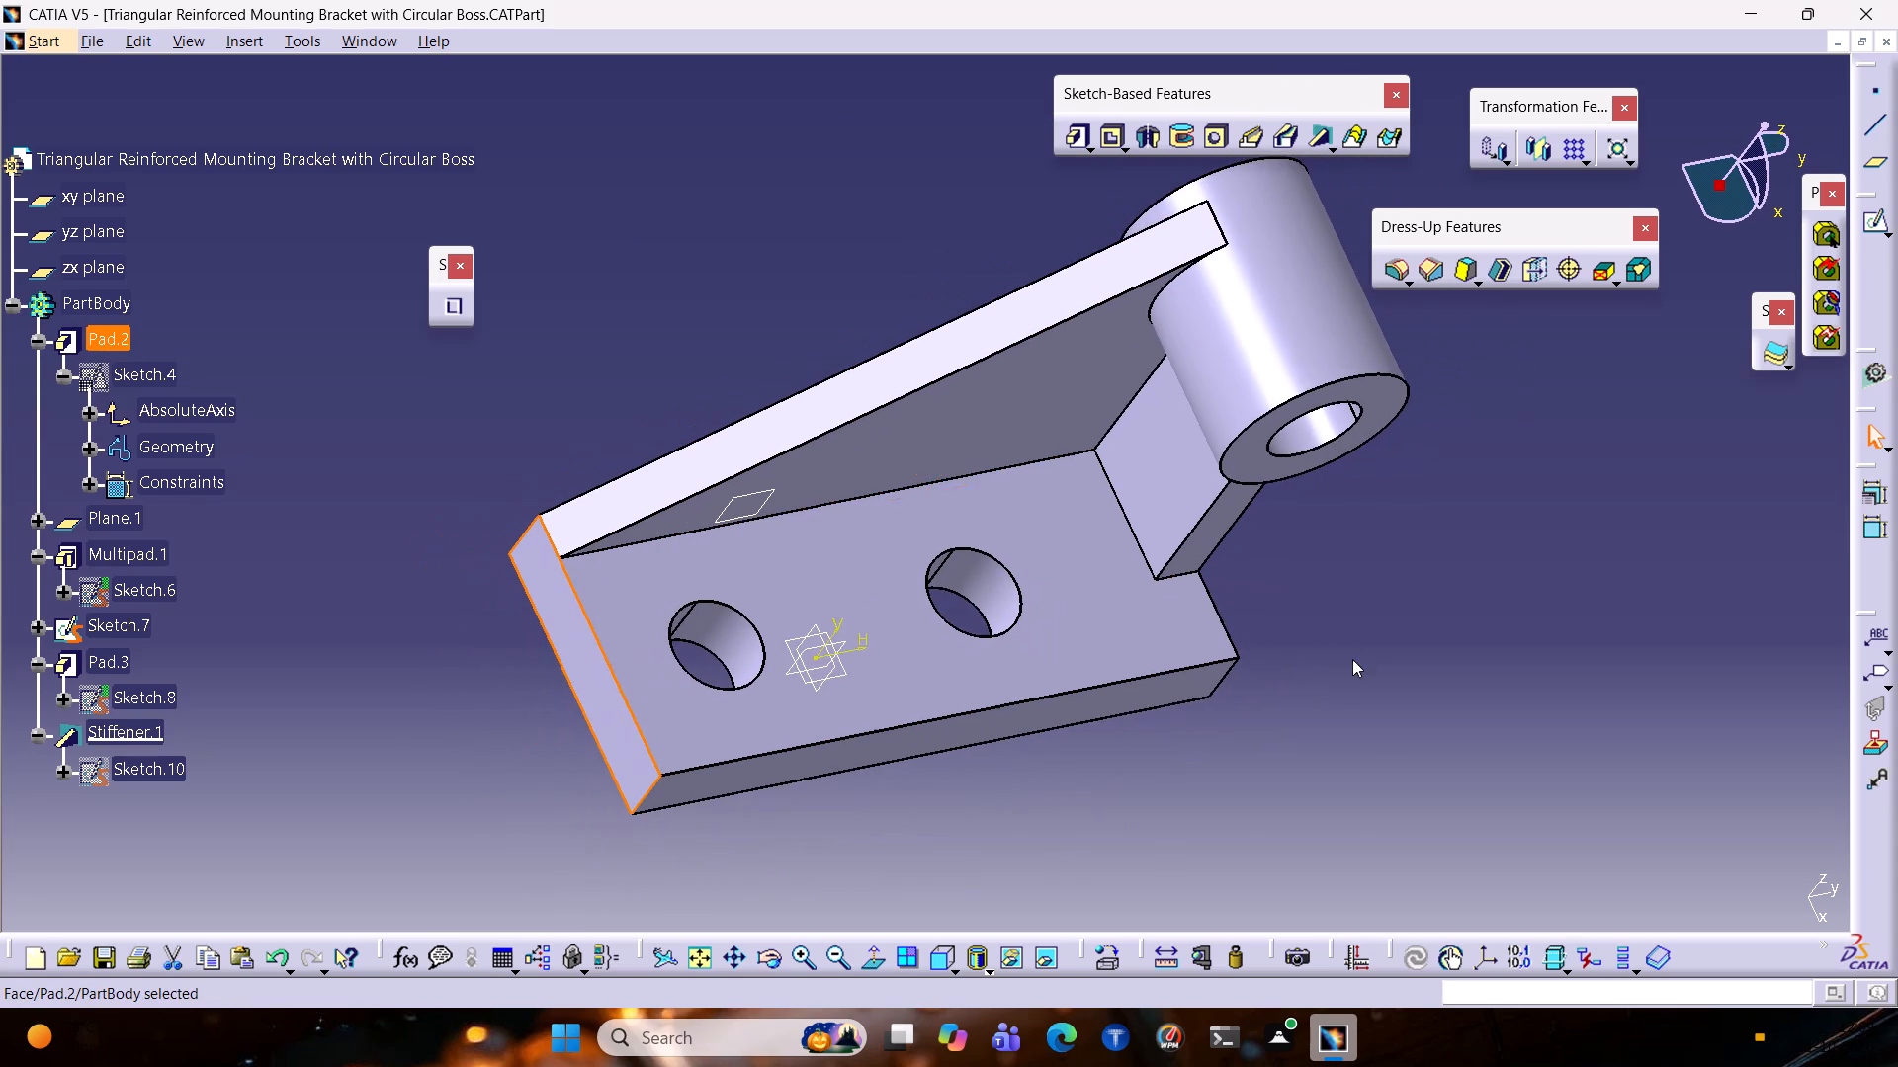
middle_drag(1369, 677, 1171, 699)
click(139, 695)
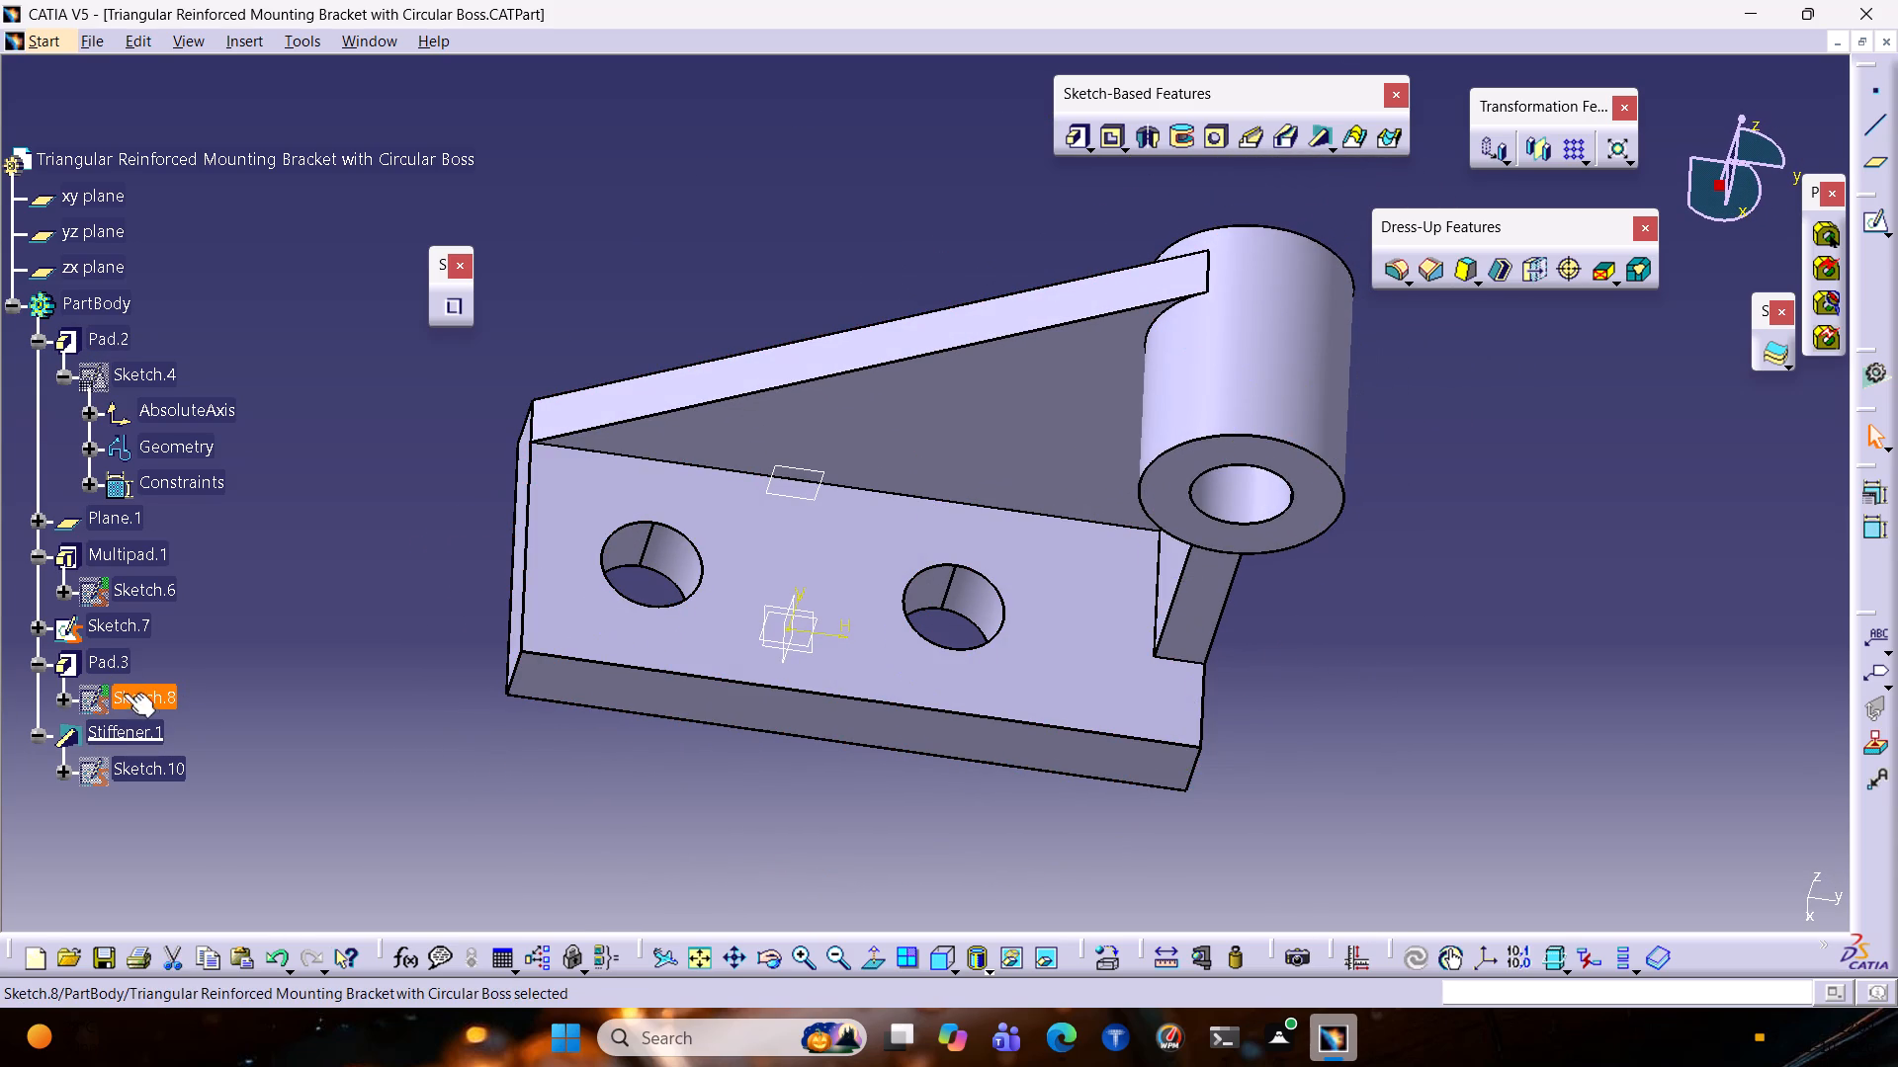
double_click(129, 694)
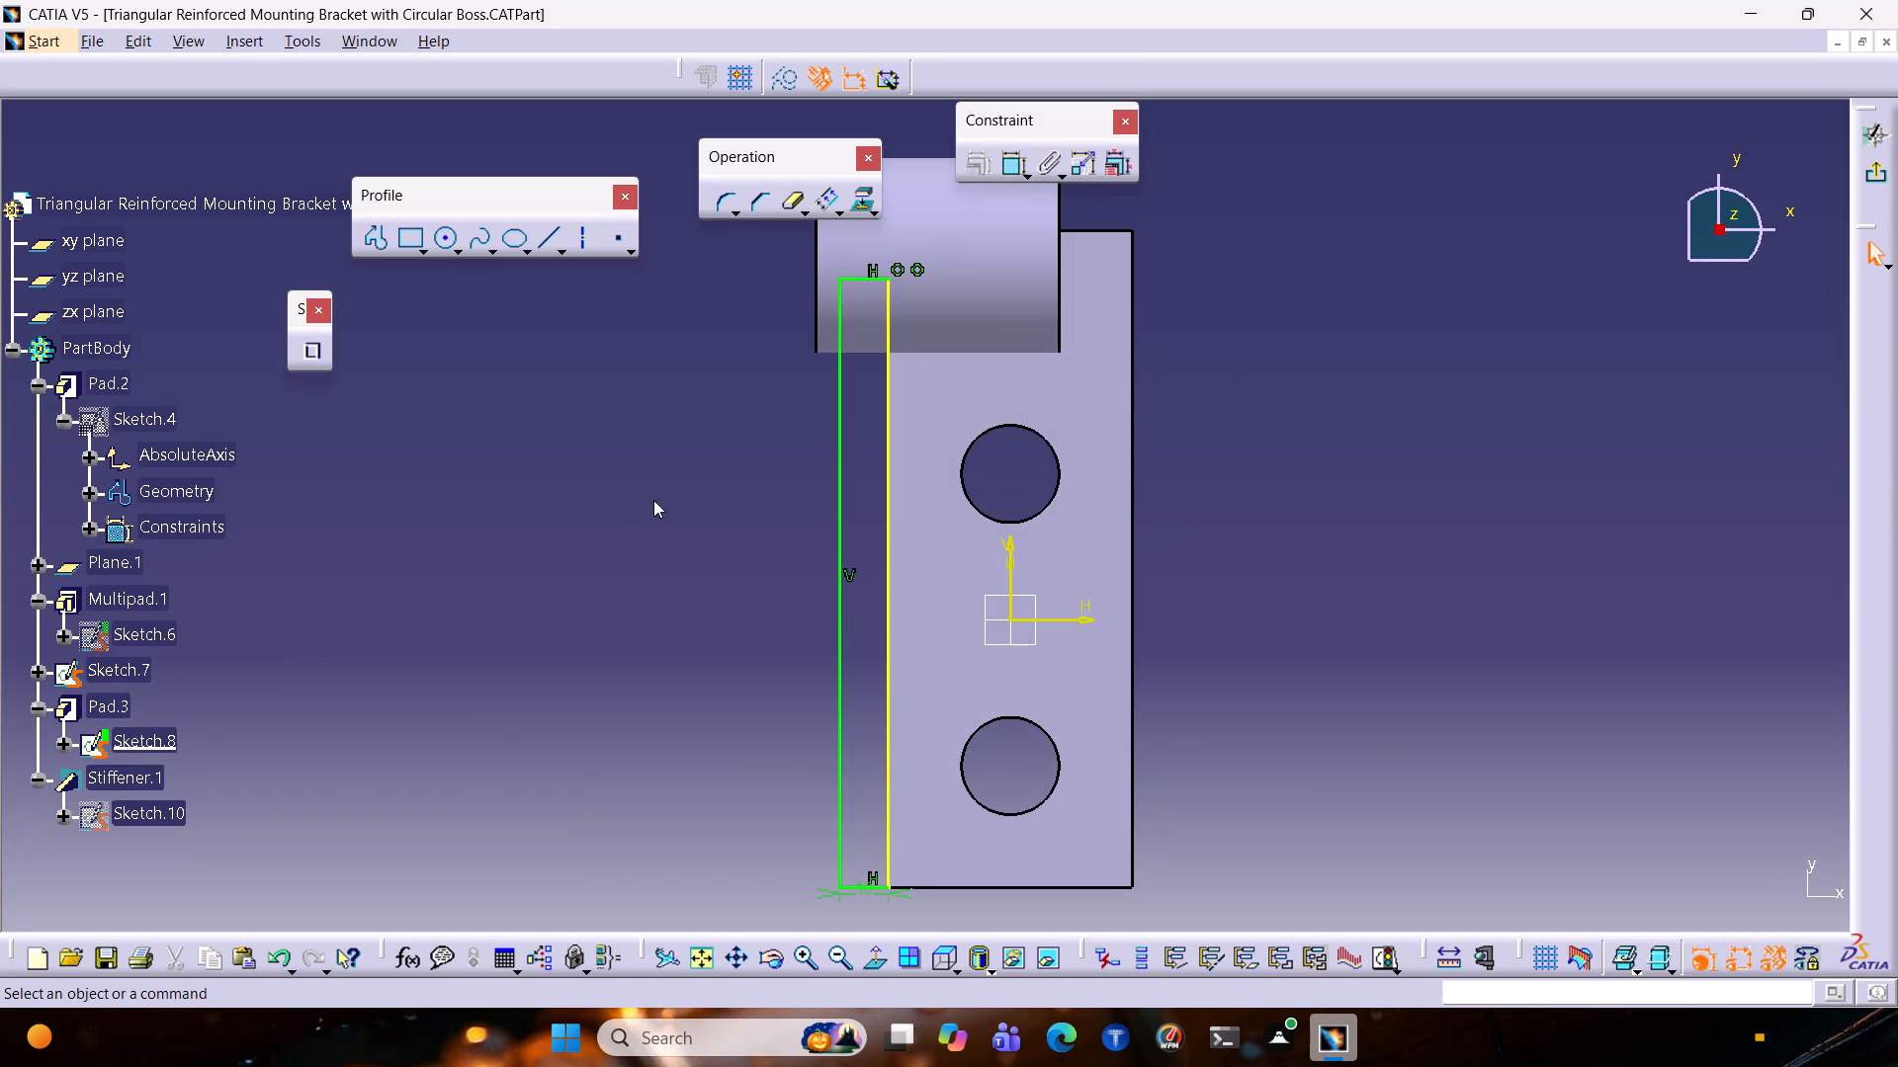
Delete the short end line of the Sketch.8 rectangle at the stiffener's end of the base plate.
ctrl+middle_drag(1205, 723, 1253, 658)
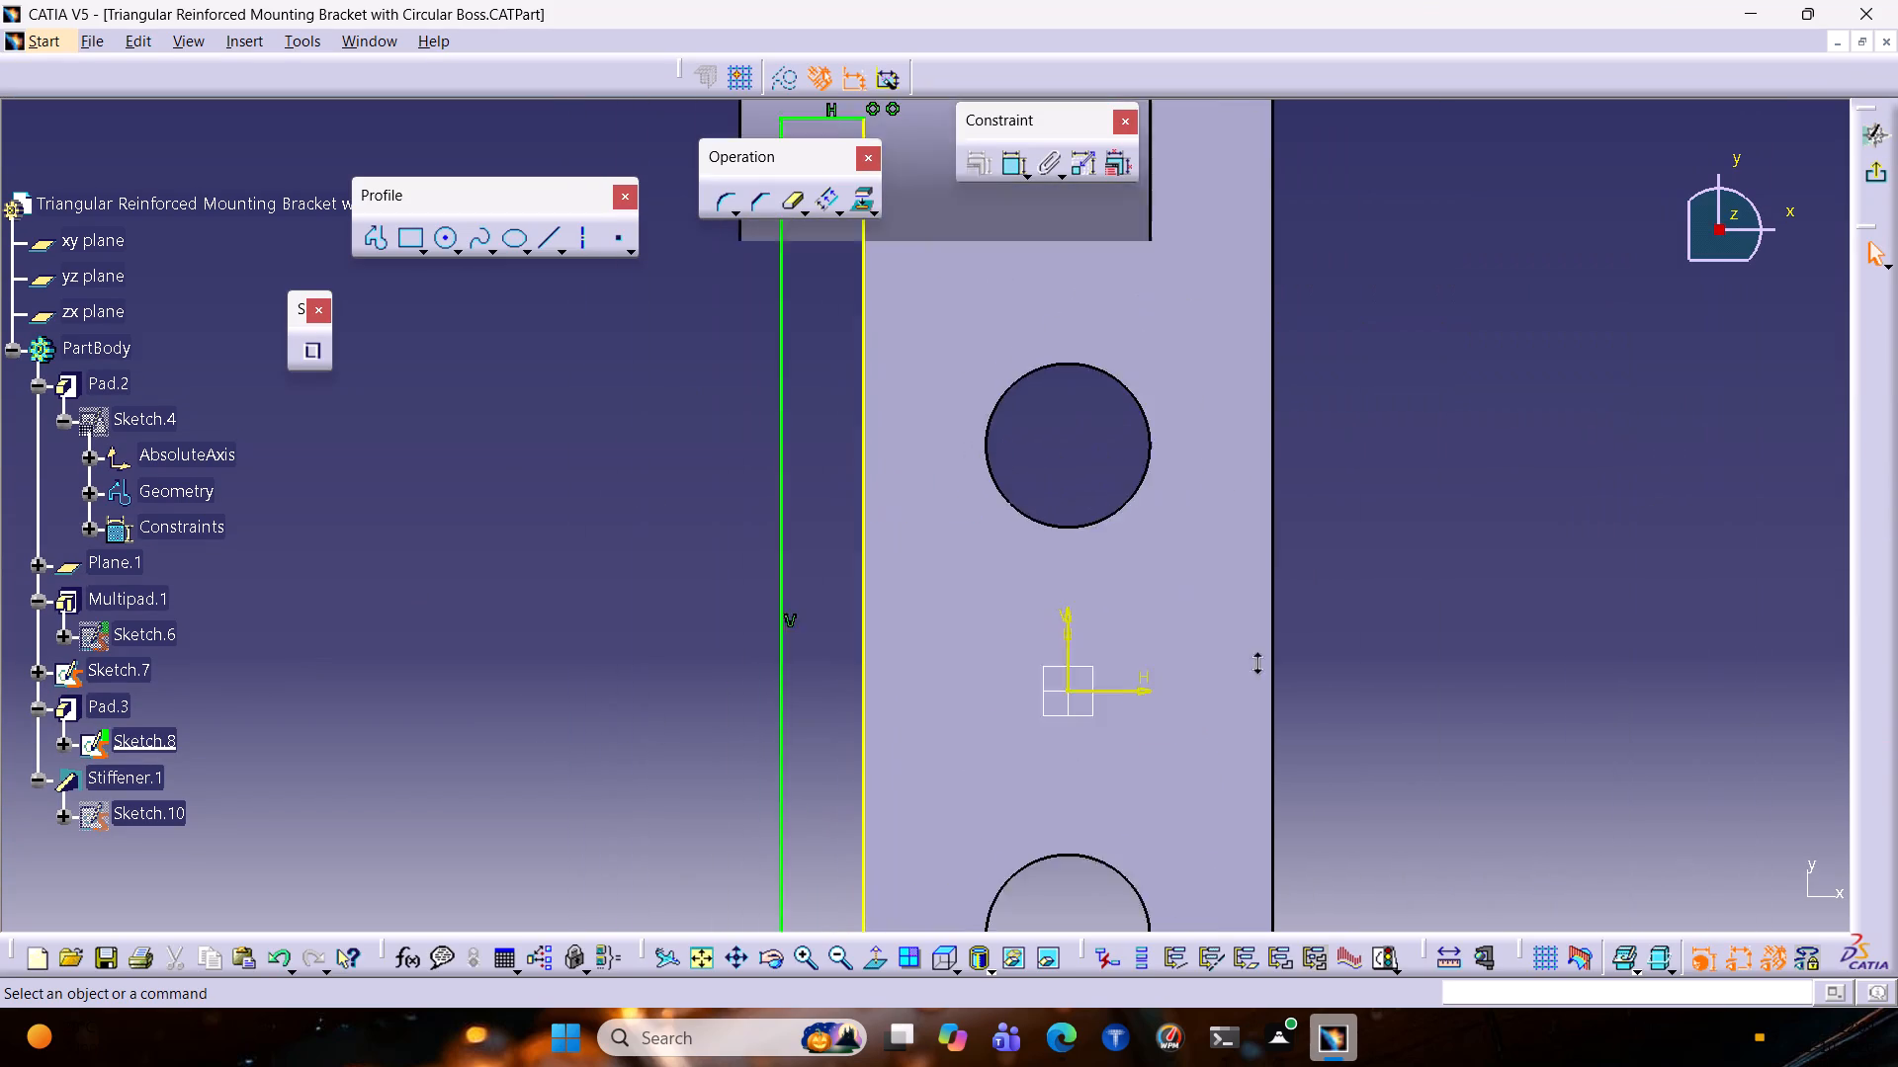
ctrl+middle_drag(1253, 658, 1251, 665)
ctrl+middle_drag(1341, 811, 1232, 888)
middle_drag(1122, 853, 1151, 139)
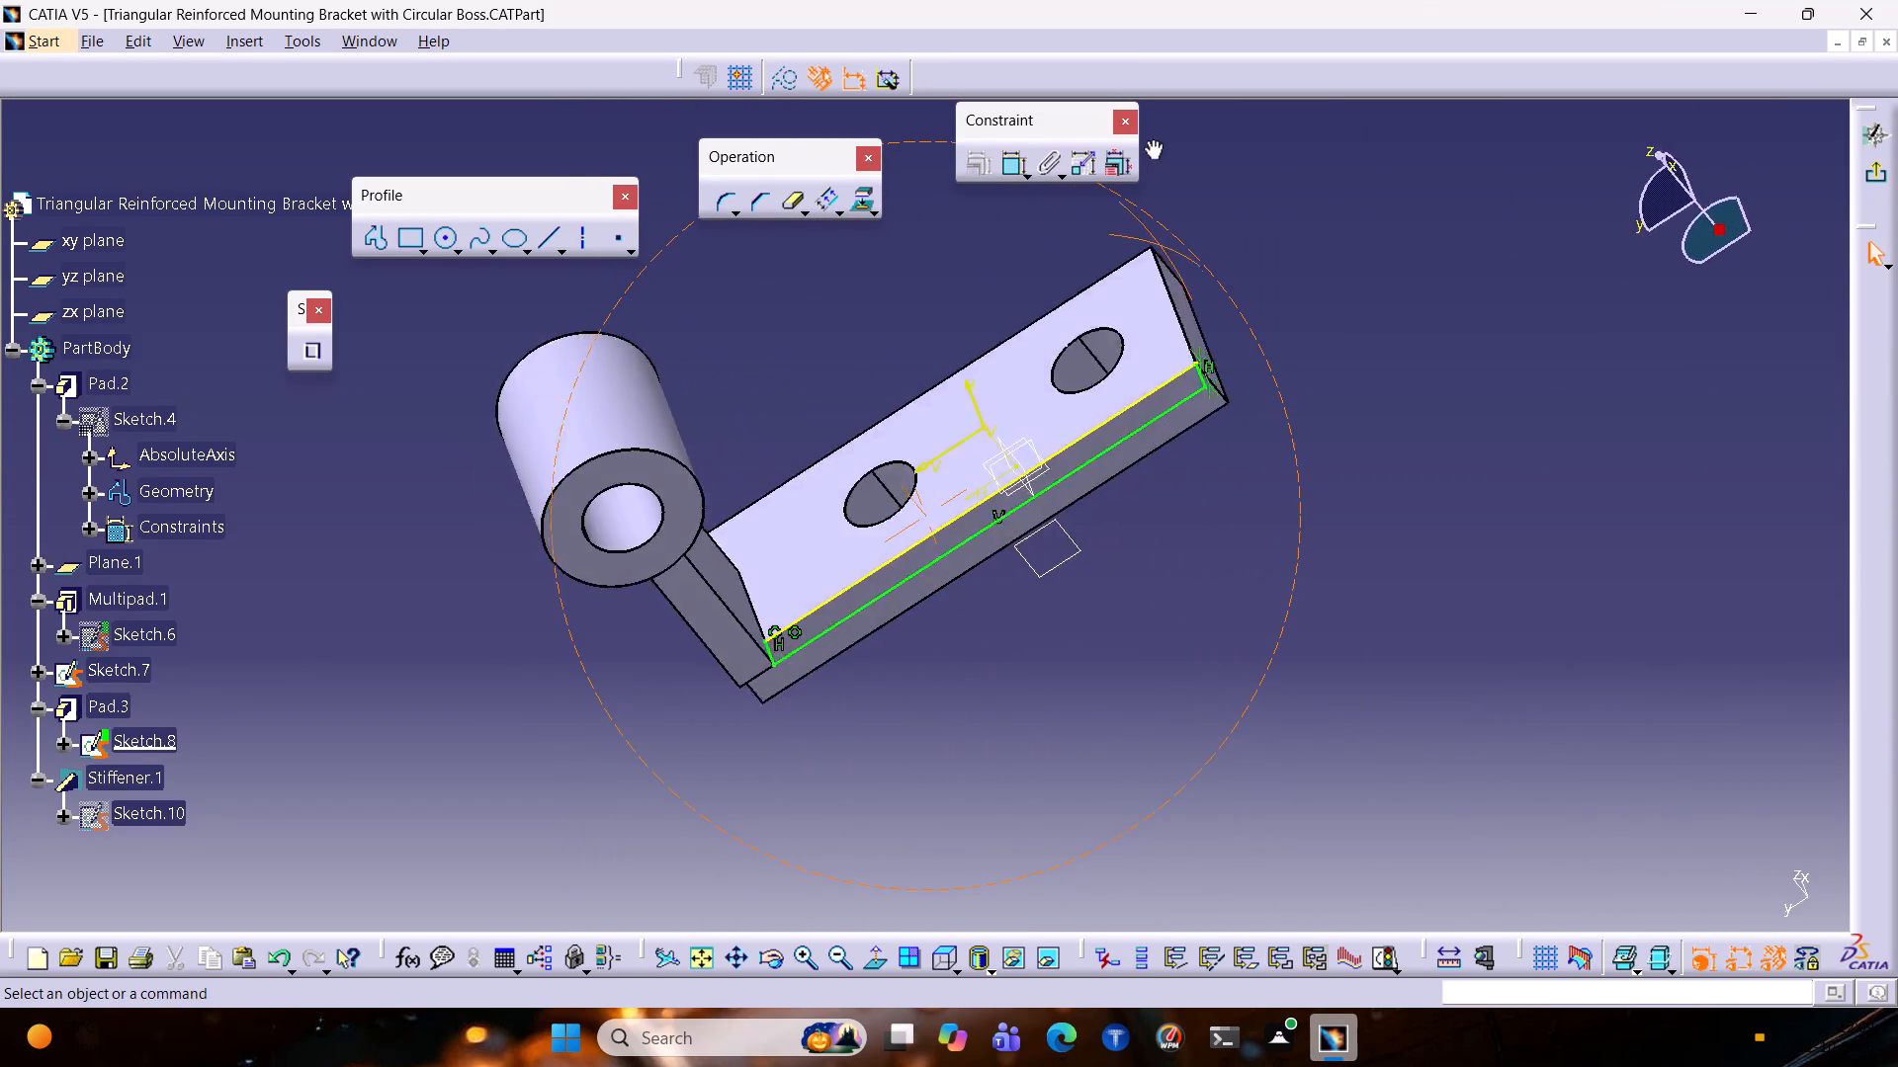
middle_drag(1151, 139, 1411, 460)
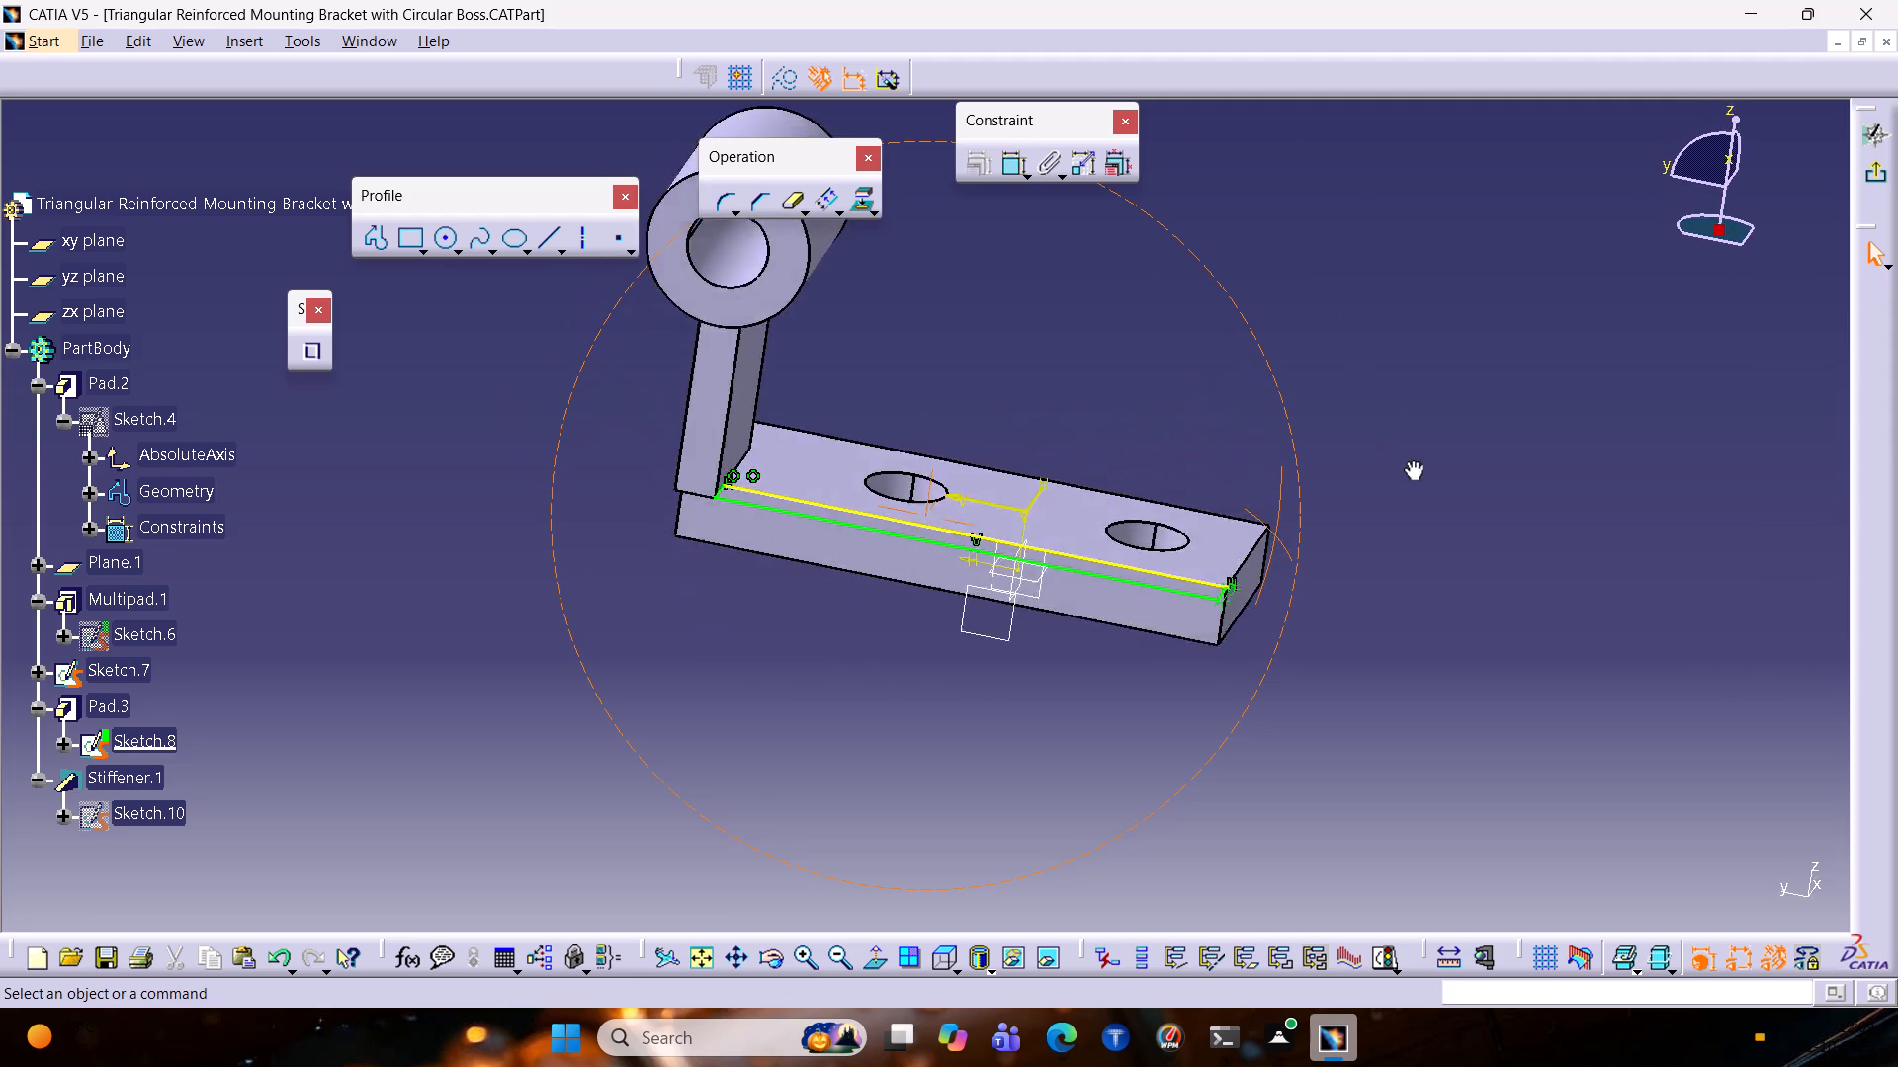
middle_drag(1411, 460, 1627, 516)
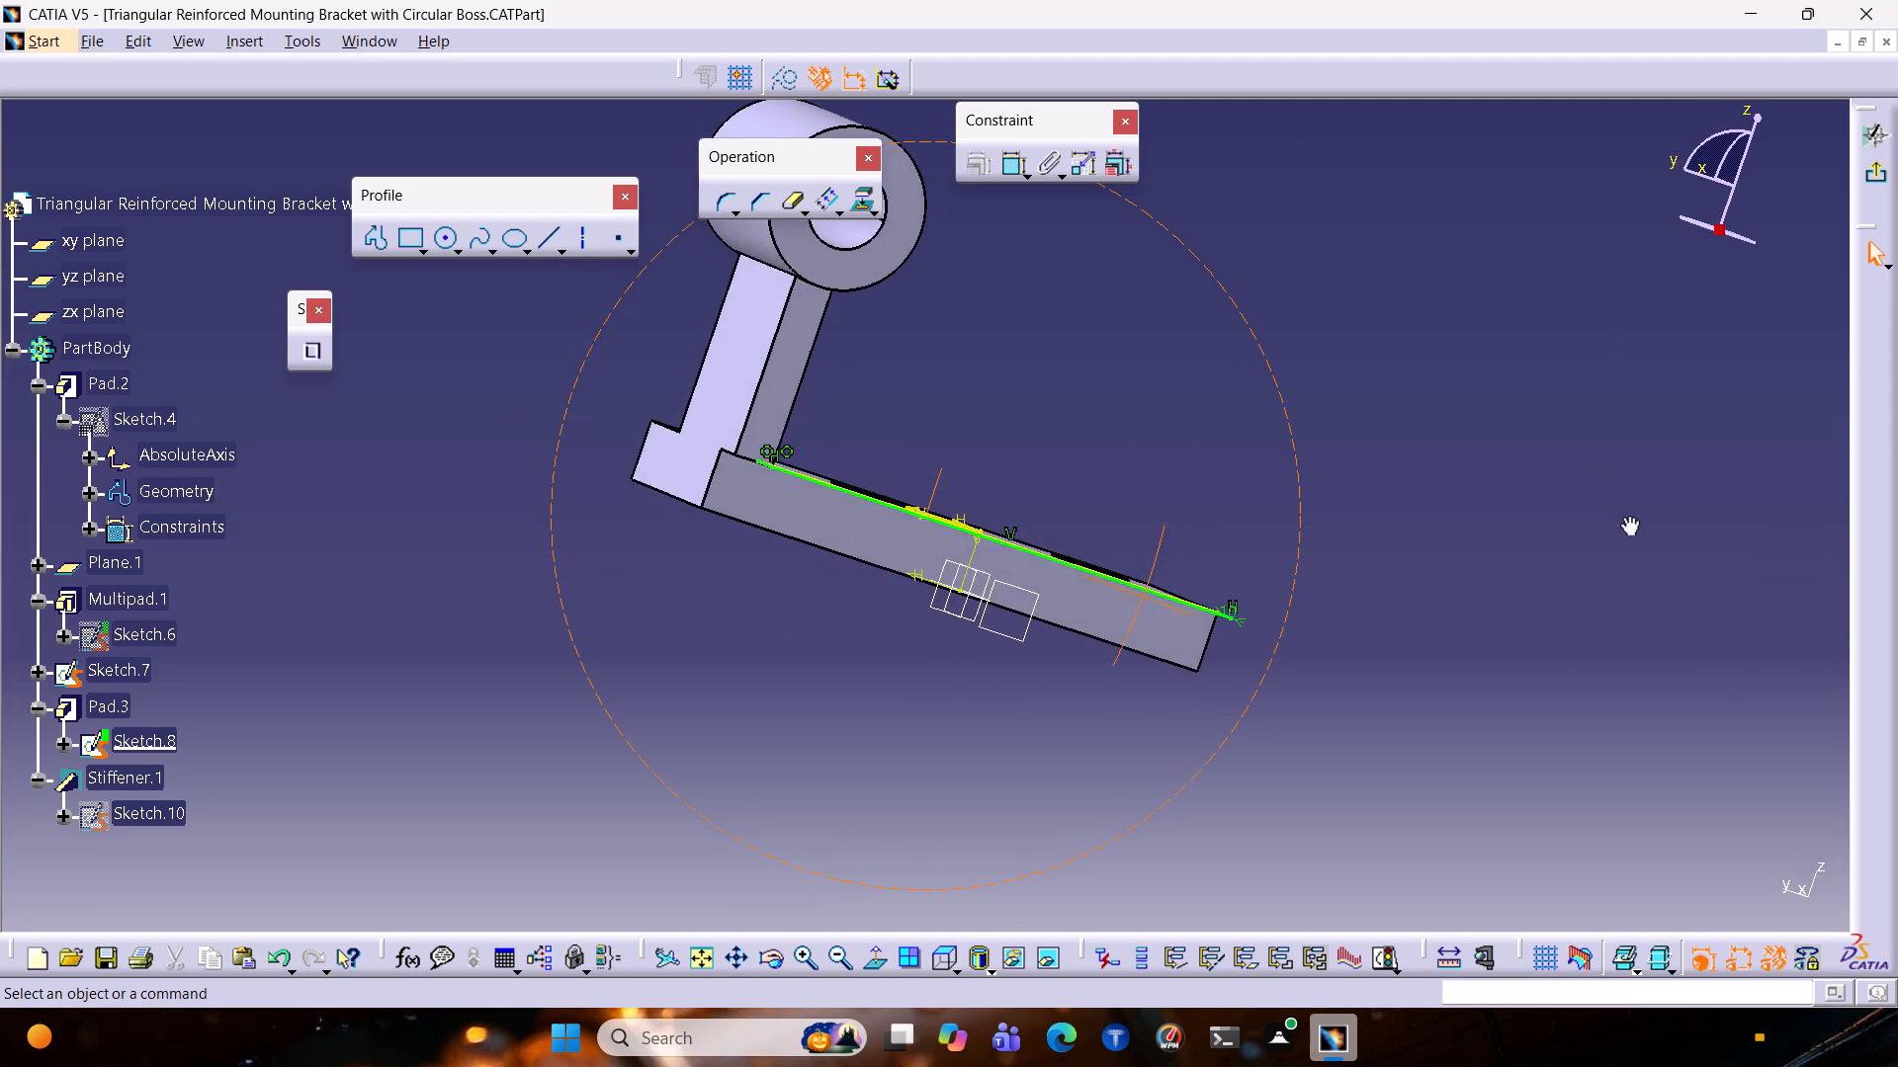
middle_drag(1627, 516, 1557, 381)
ctrl+middle_drag(1453, 323, 1439, 234)
ctrl+middle_drag(741, 299, 704, 376)
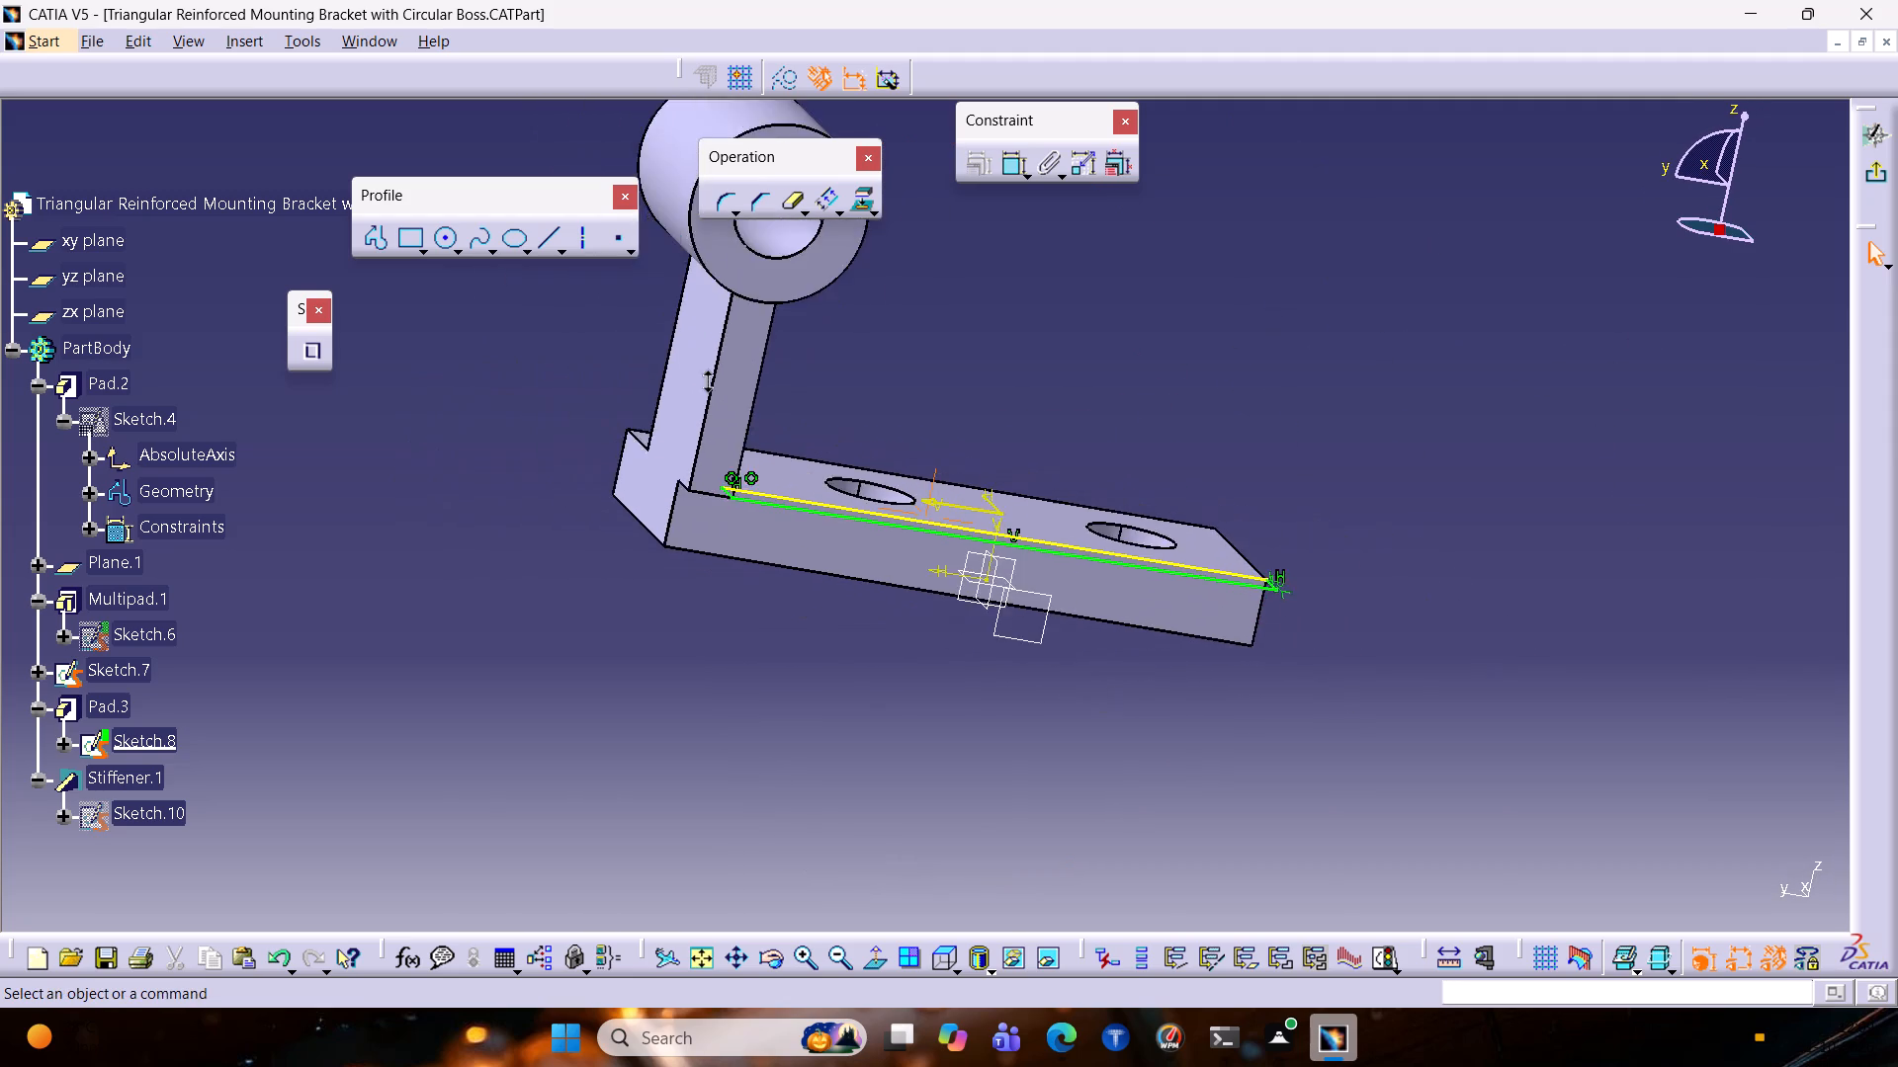
ctrl+middle_drag(704, 376, 763, 298)
click(591, 480)
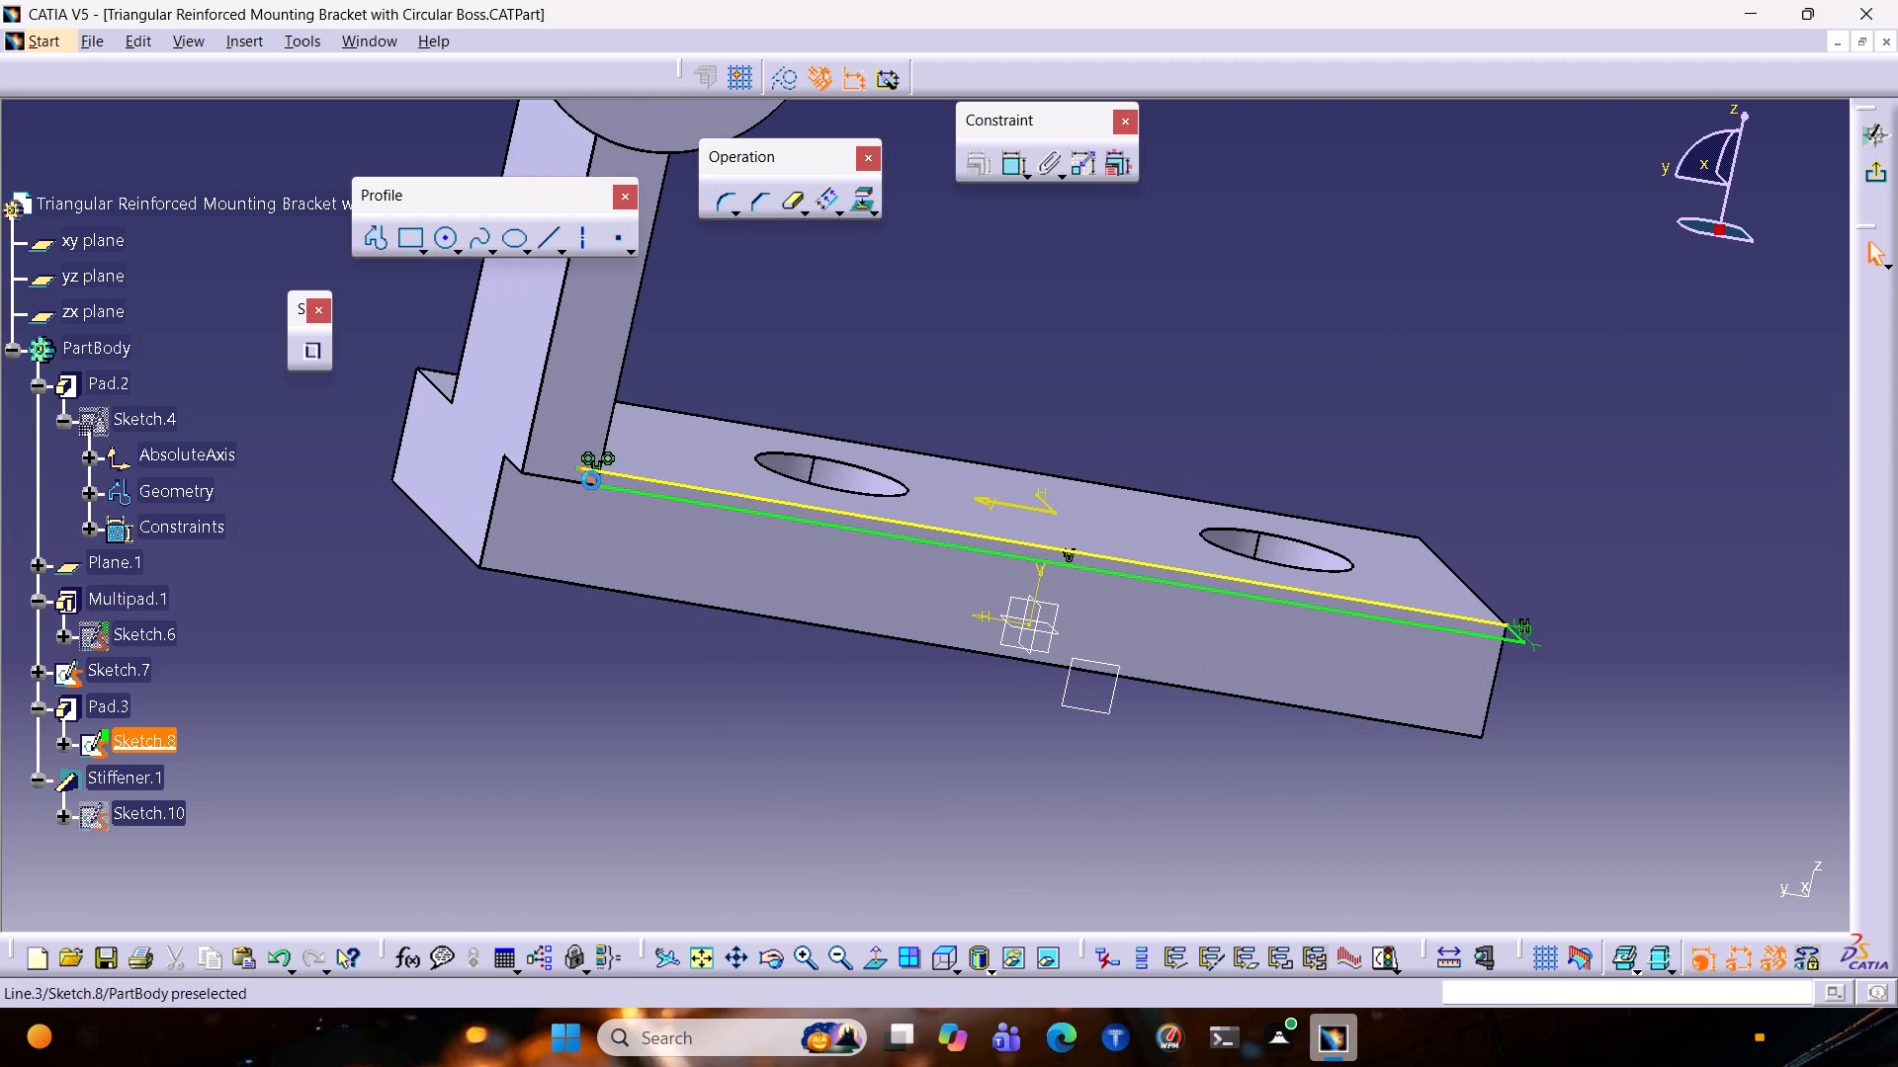
key(Delete)
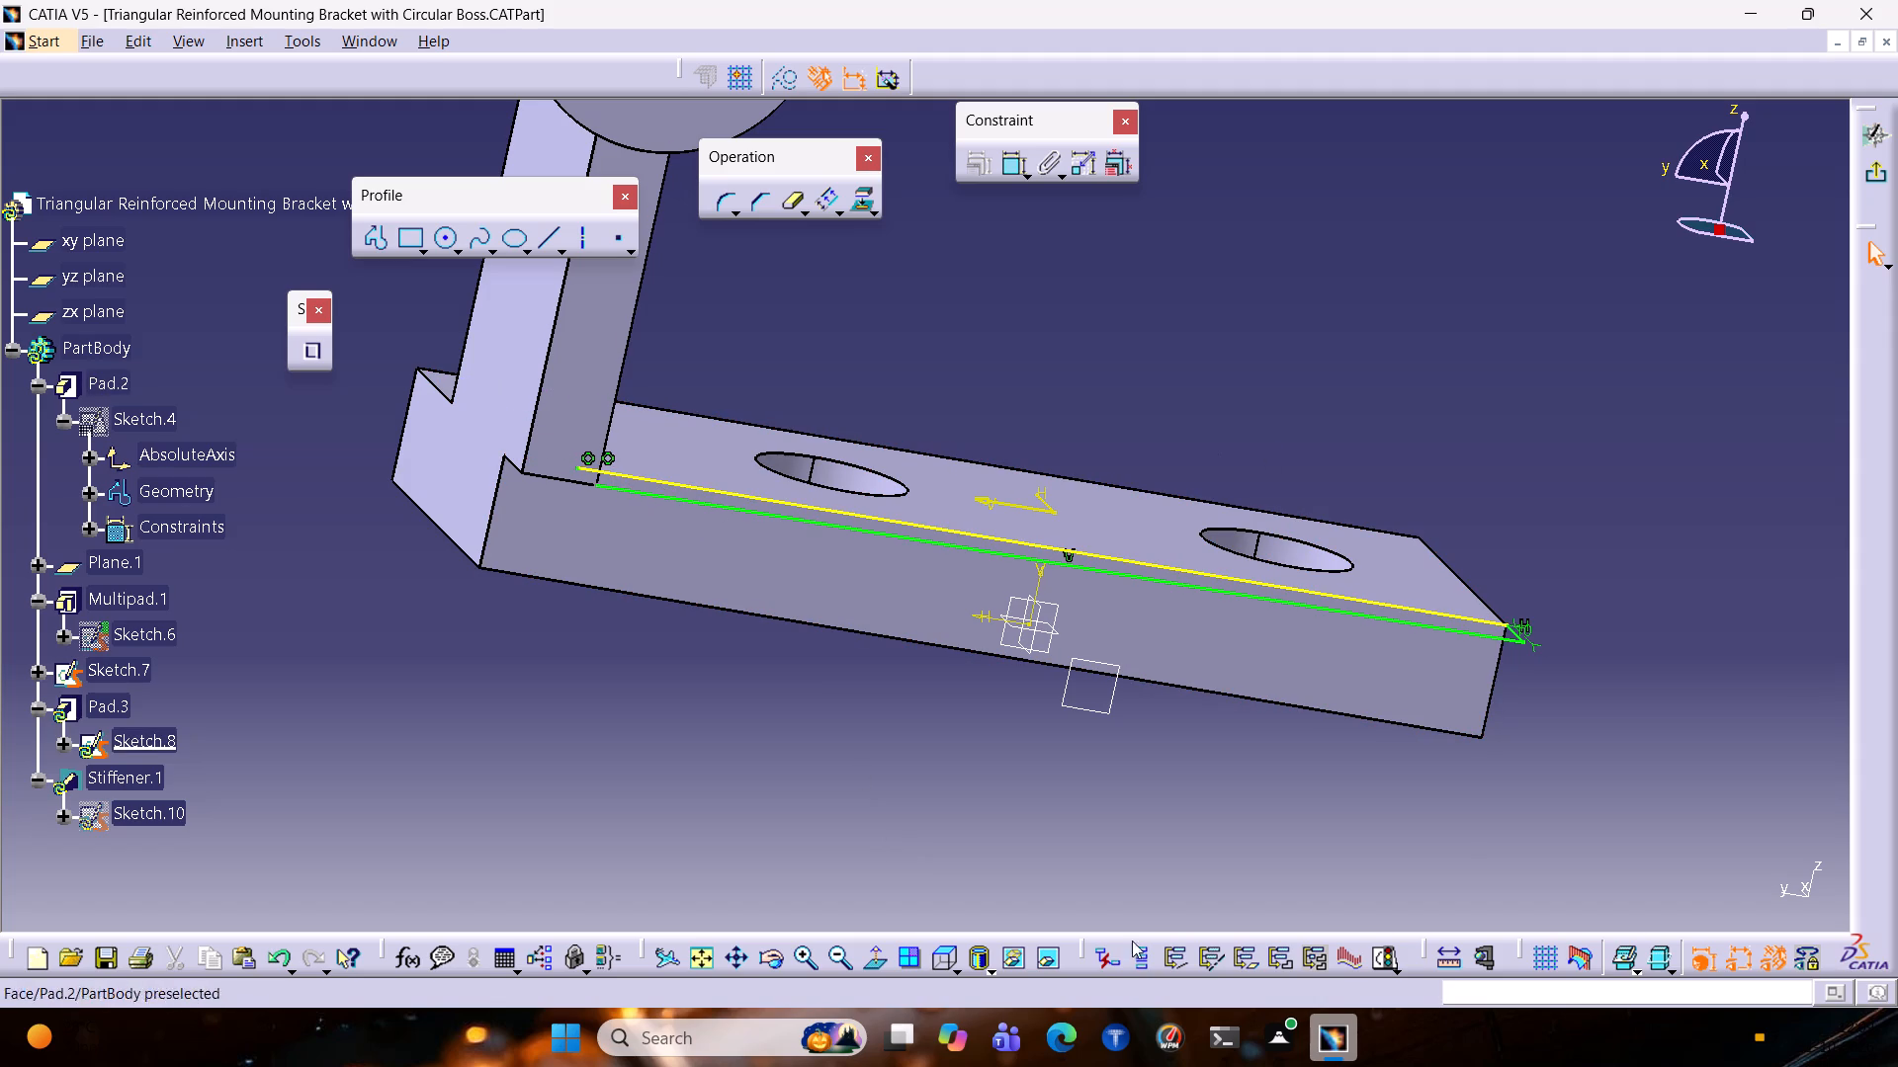
Select the long yellow projected line of Sketch.8 that runs along the base plate's edge.
click(879, 962)
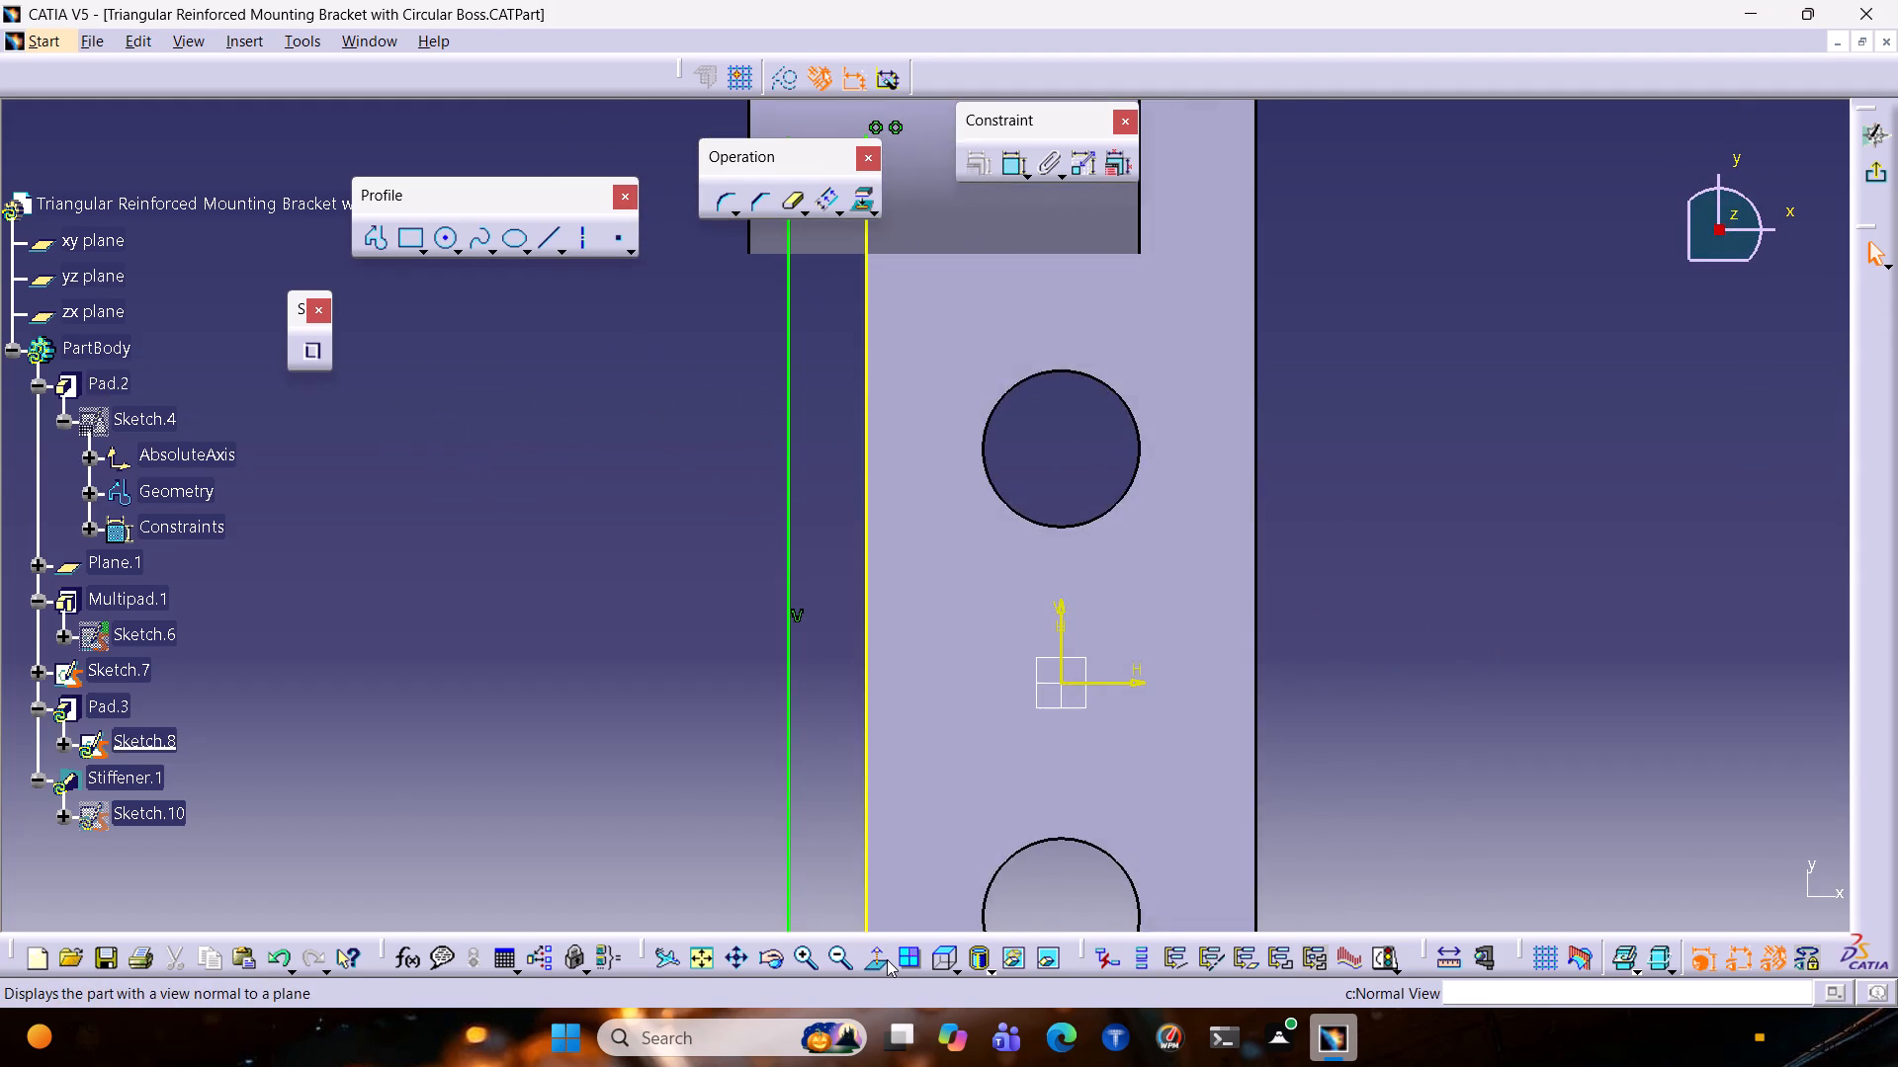
click(876, 966)
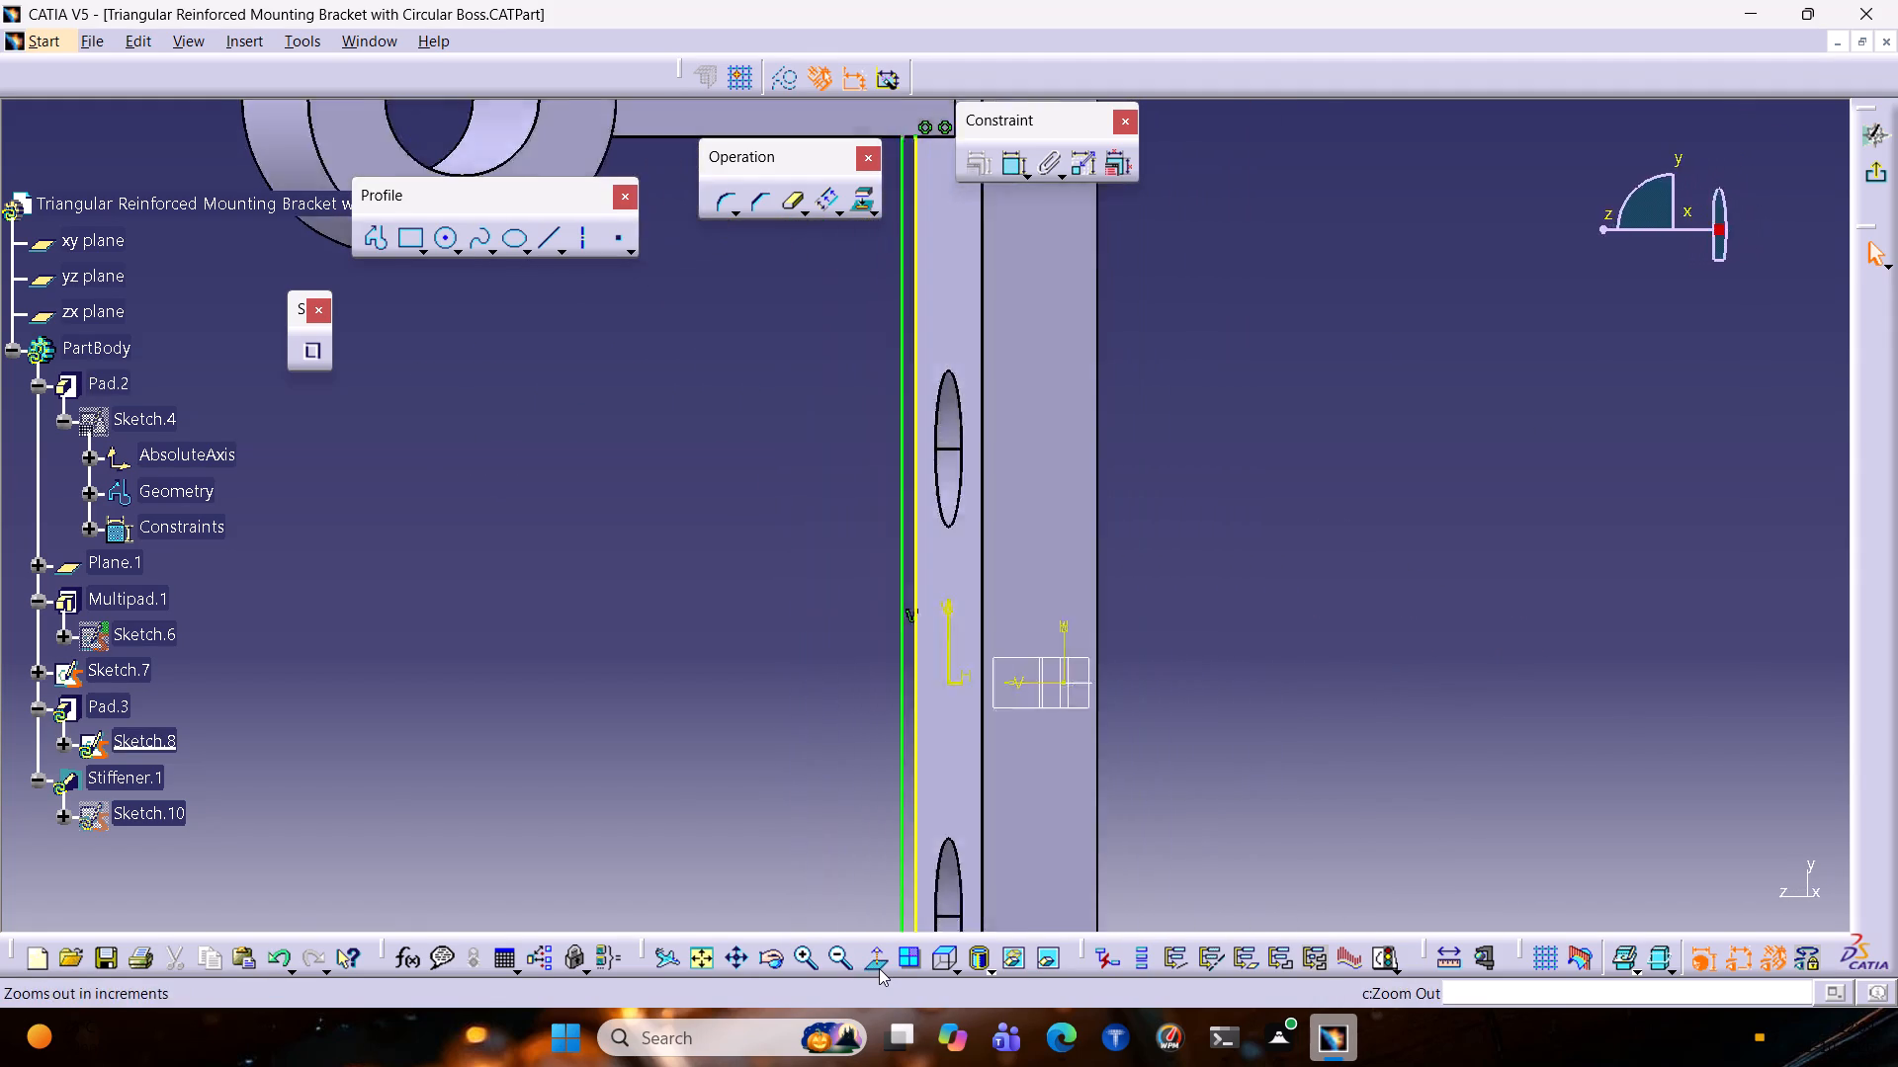
ctrl+middle_drag(1254, 336, 1227, 414)
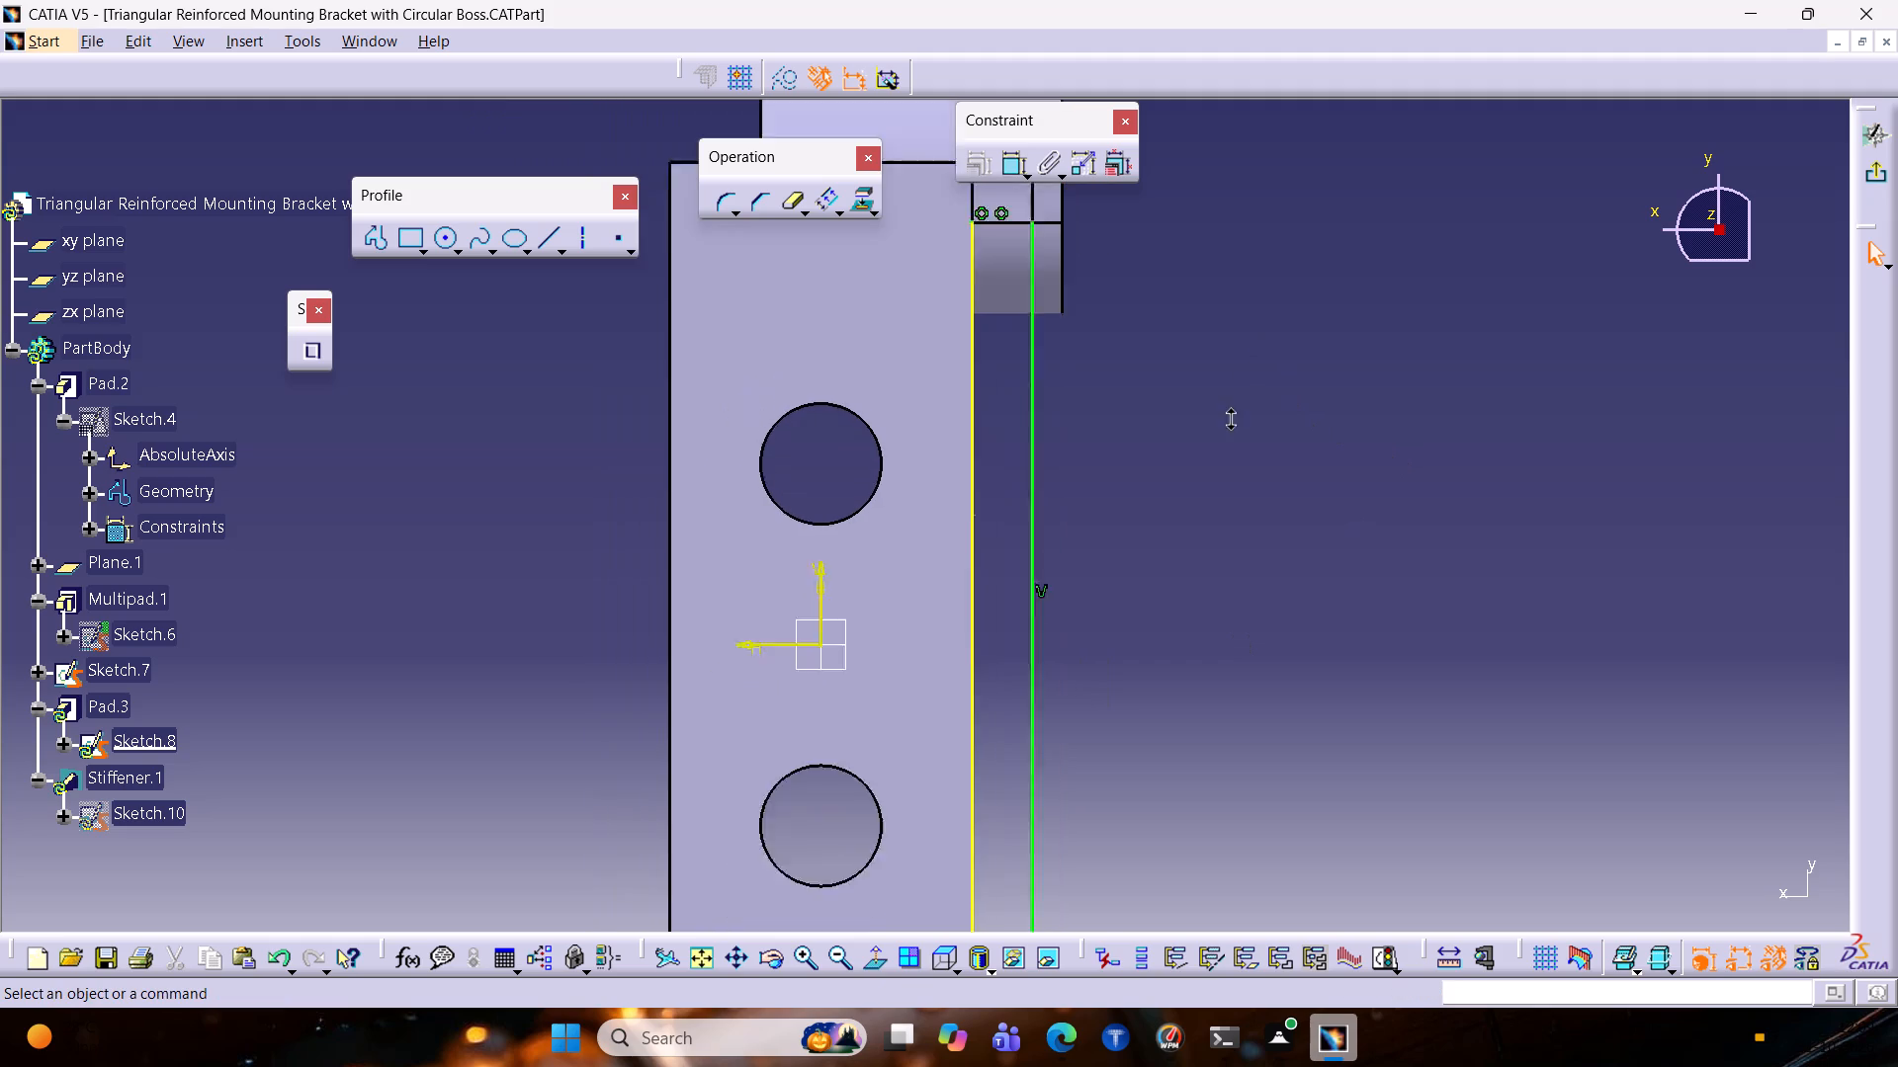
ctrl+middle_drag(1227, 414, 1207, 464)
ctrl+middle_drag(1020, 431, 1097, 334)
middle_drag(1099, 324, 1130, 566)
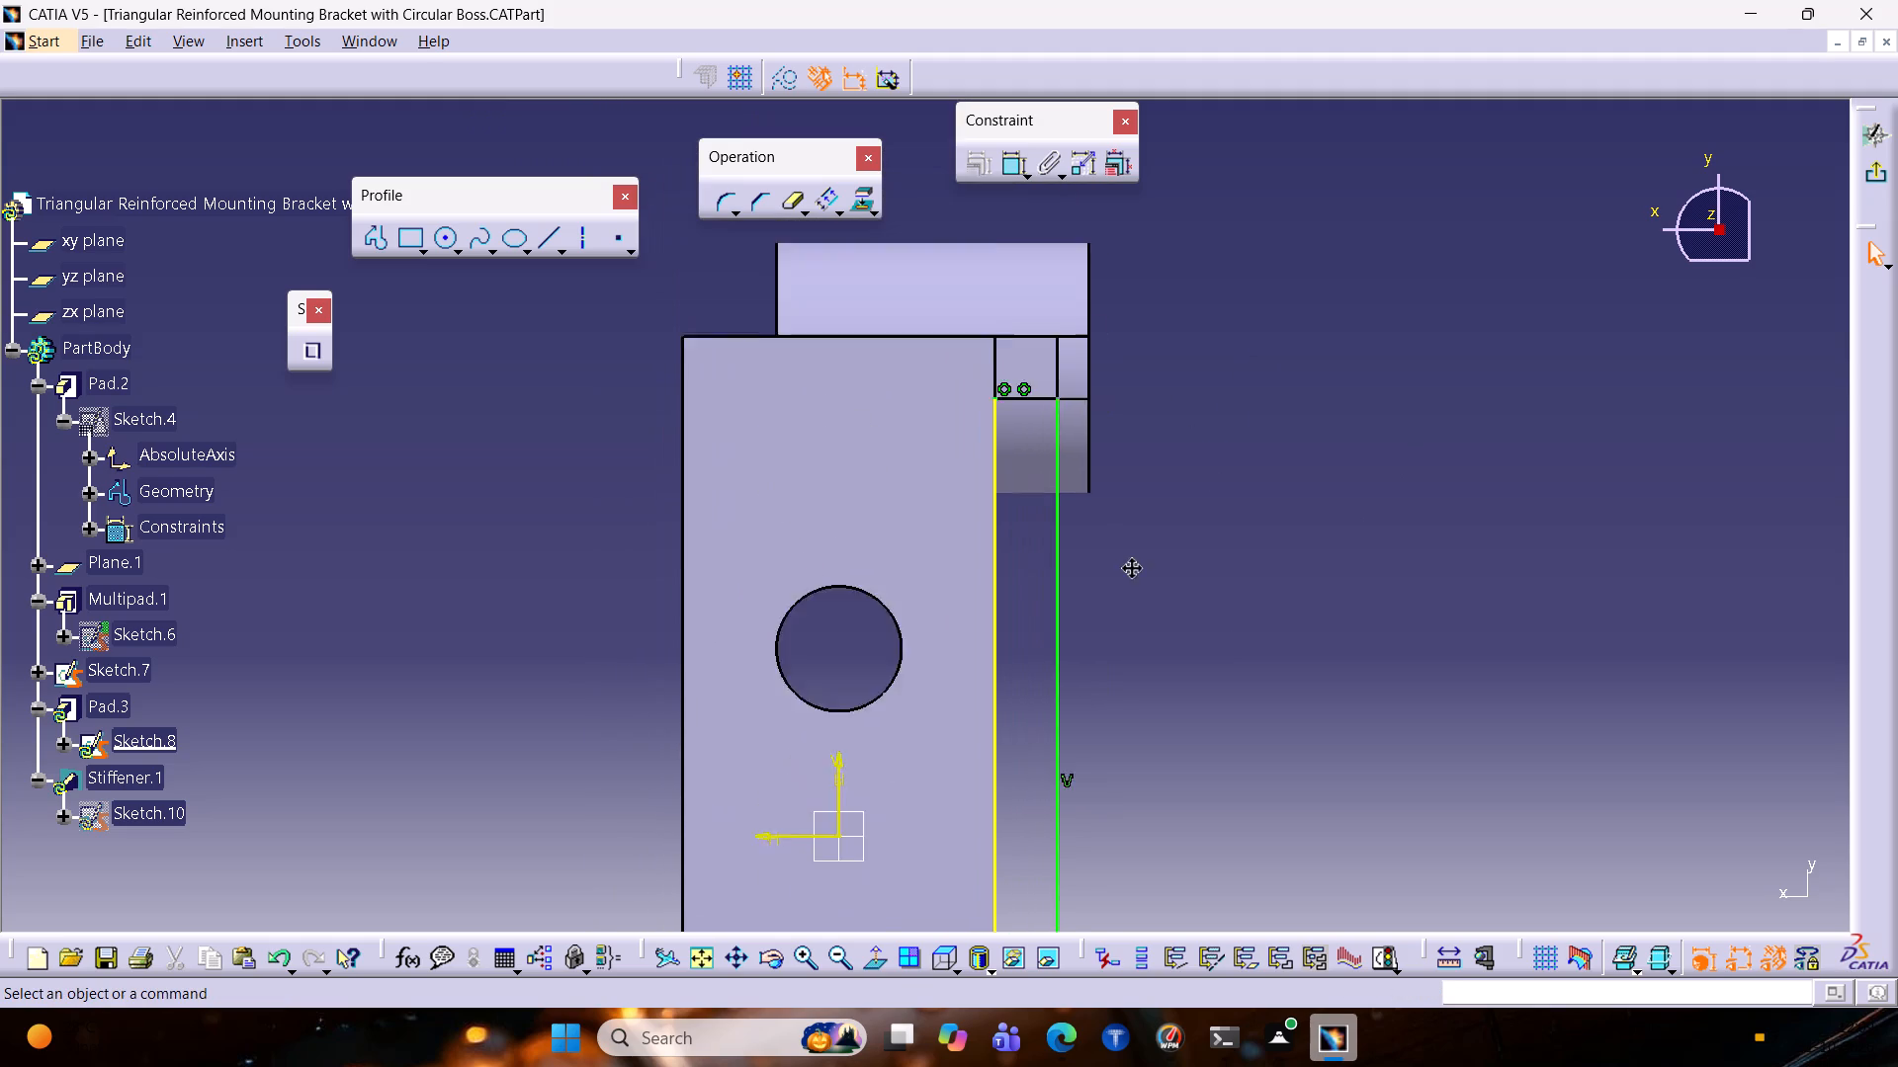
middle_drag(1130, 566, 1139, 621)
click(1012, 474)
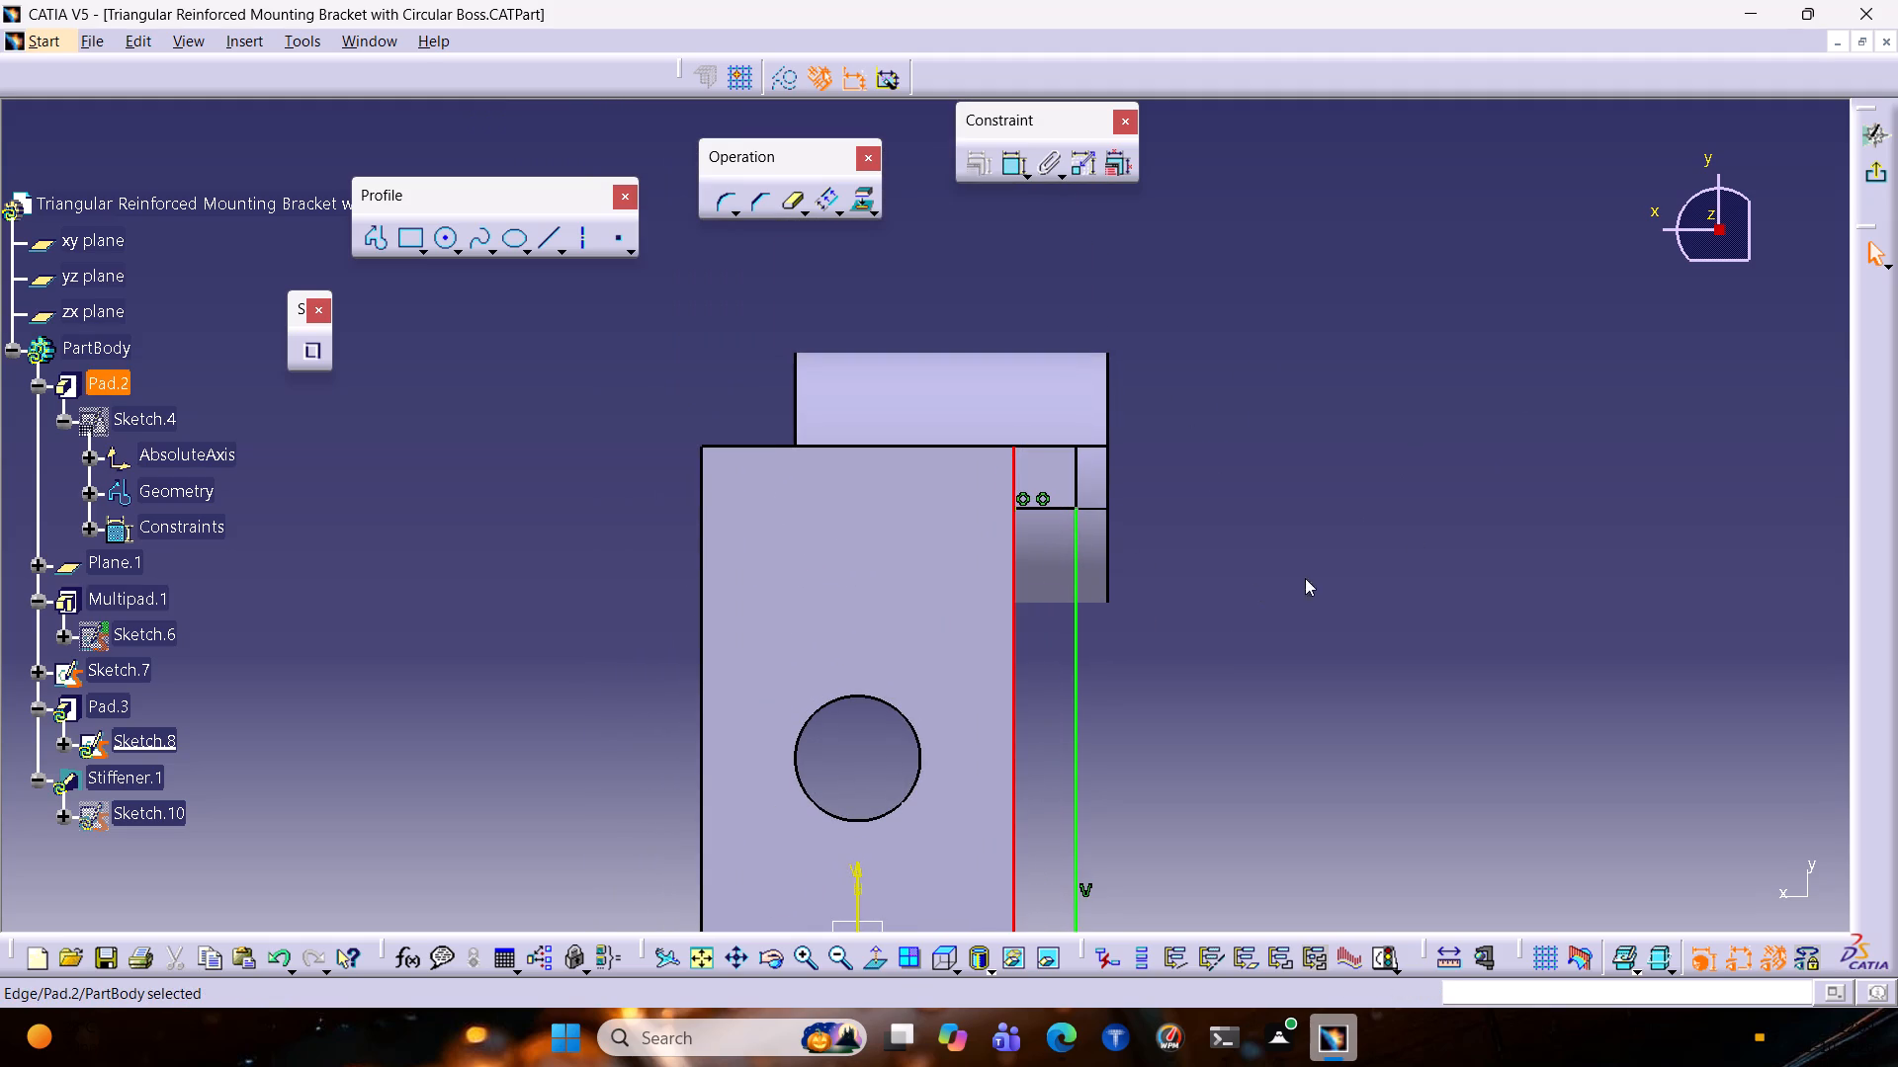
ctrl+middle_drag(1194, 590, 1160, 687)
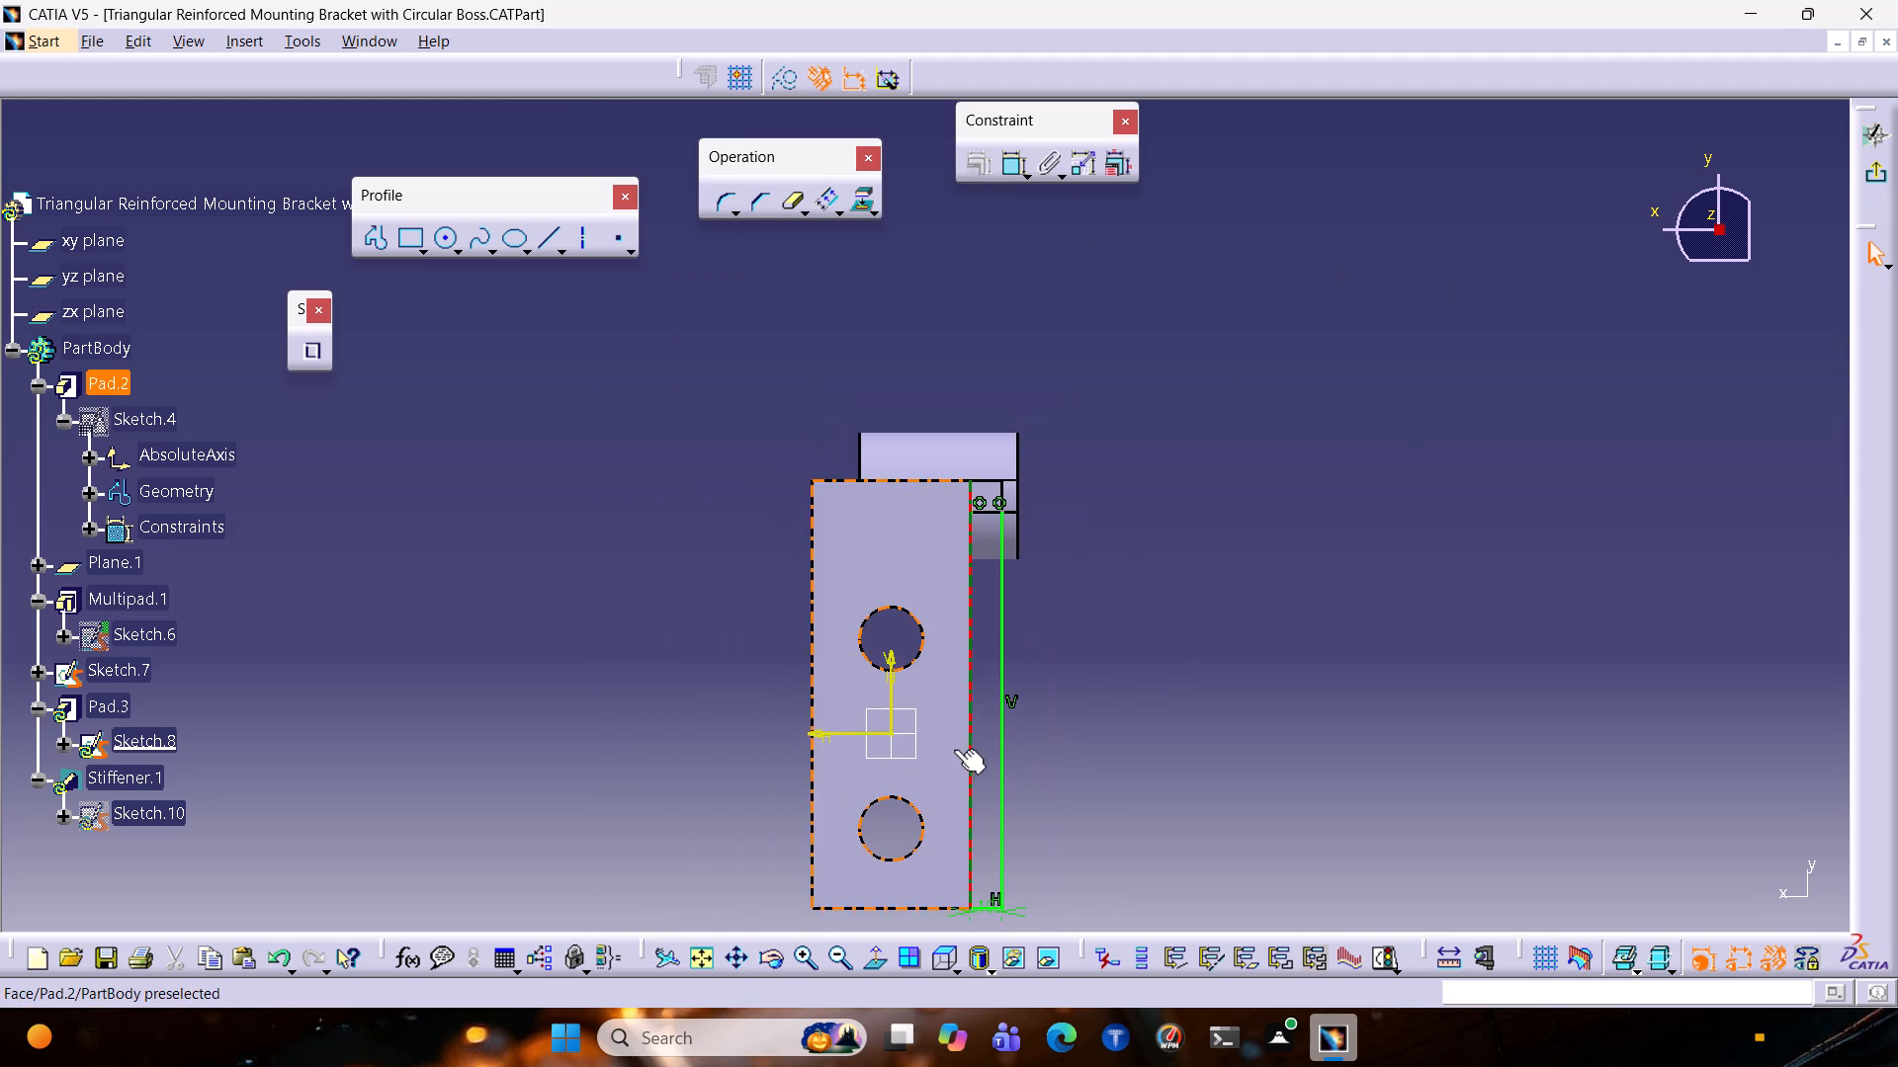
key(Escape)
key(Escape)
click(969, 727)
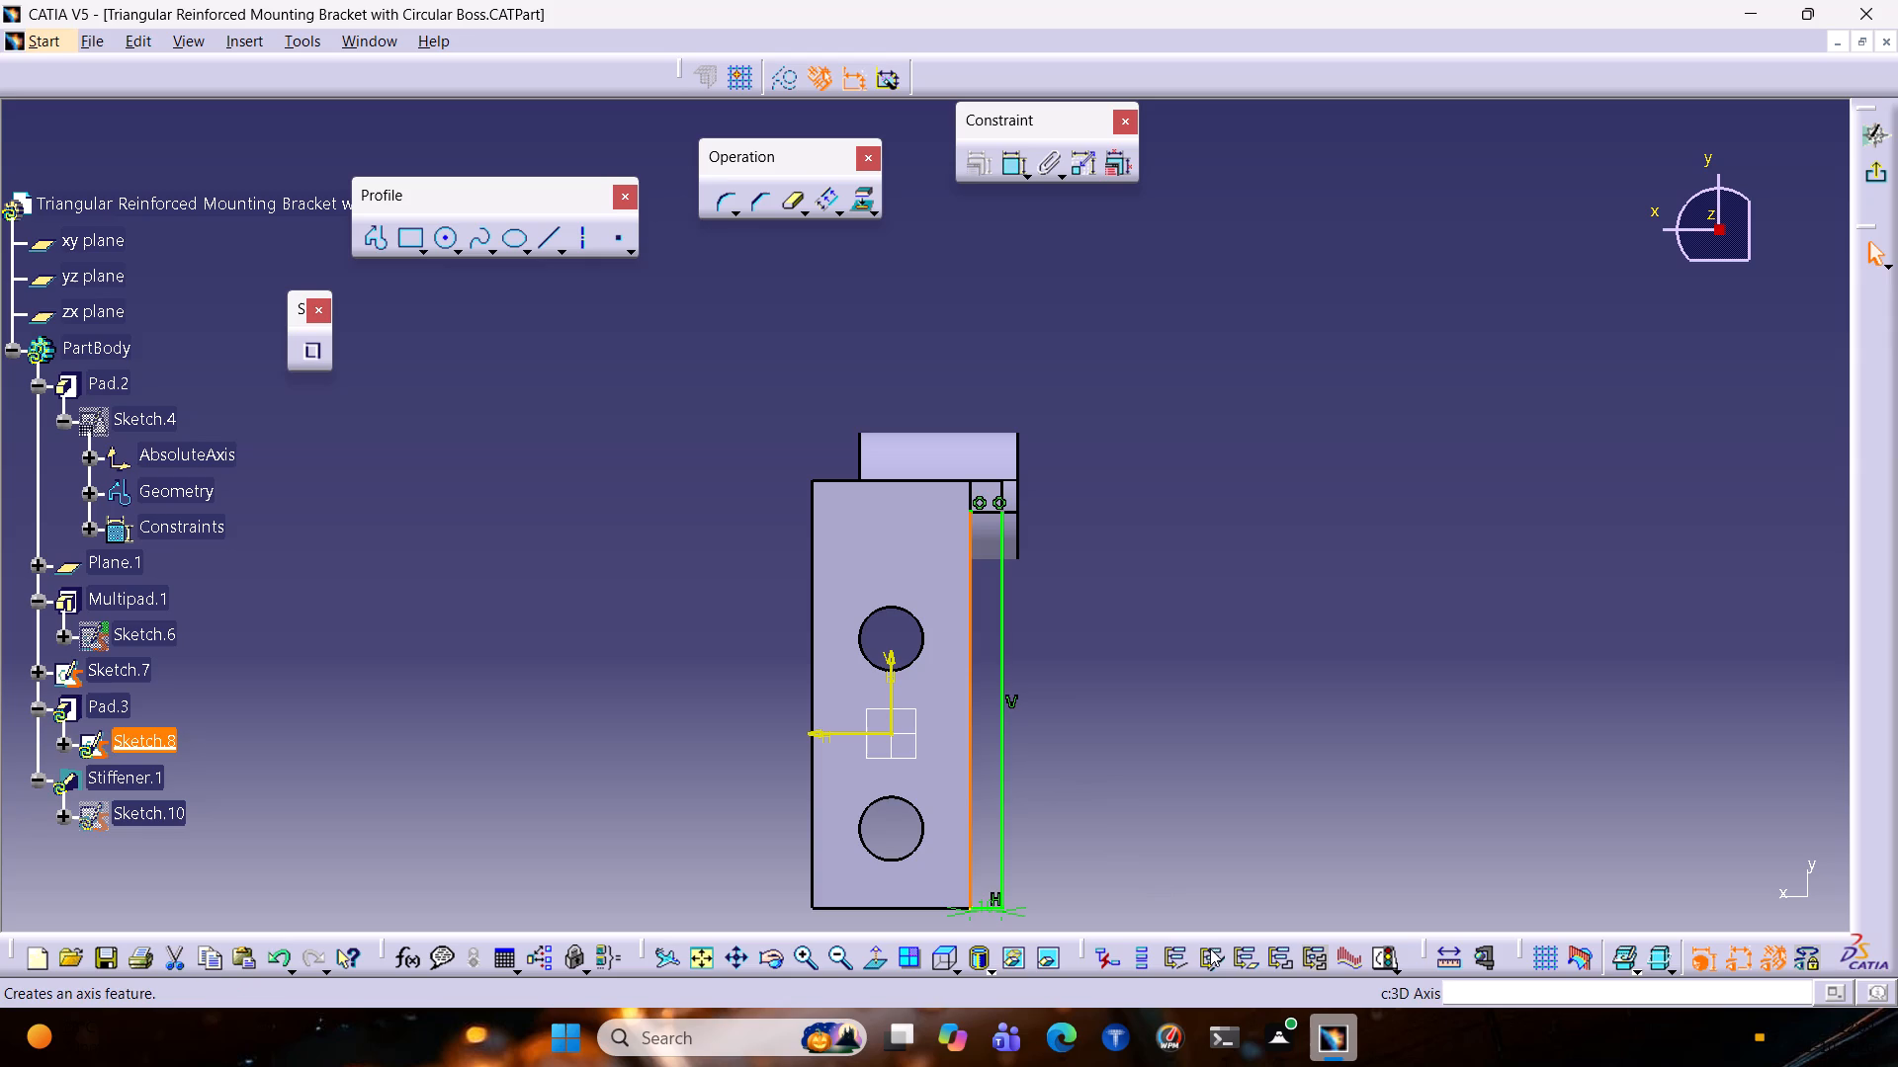
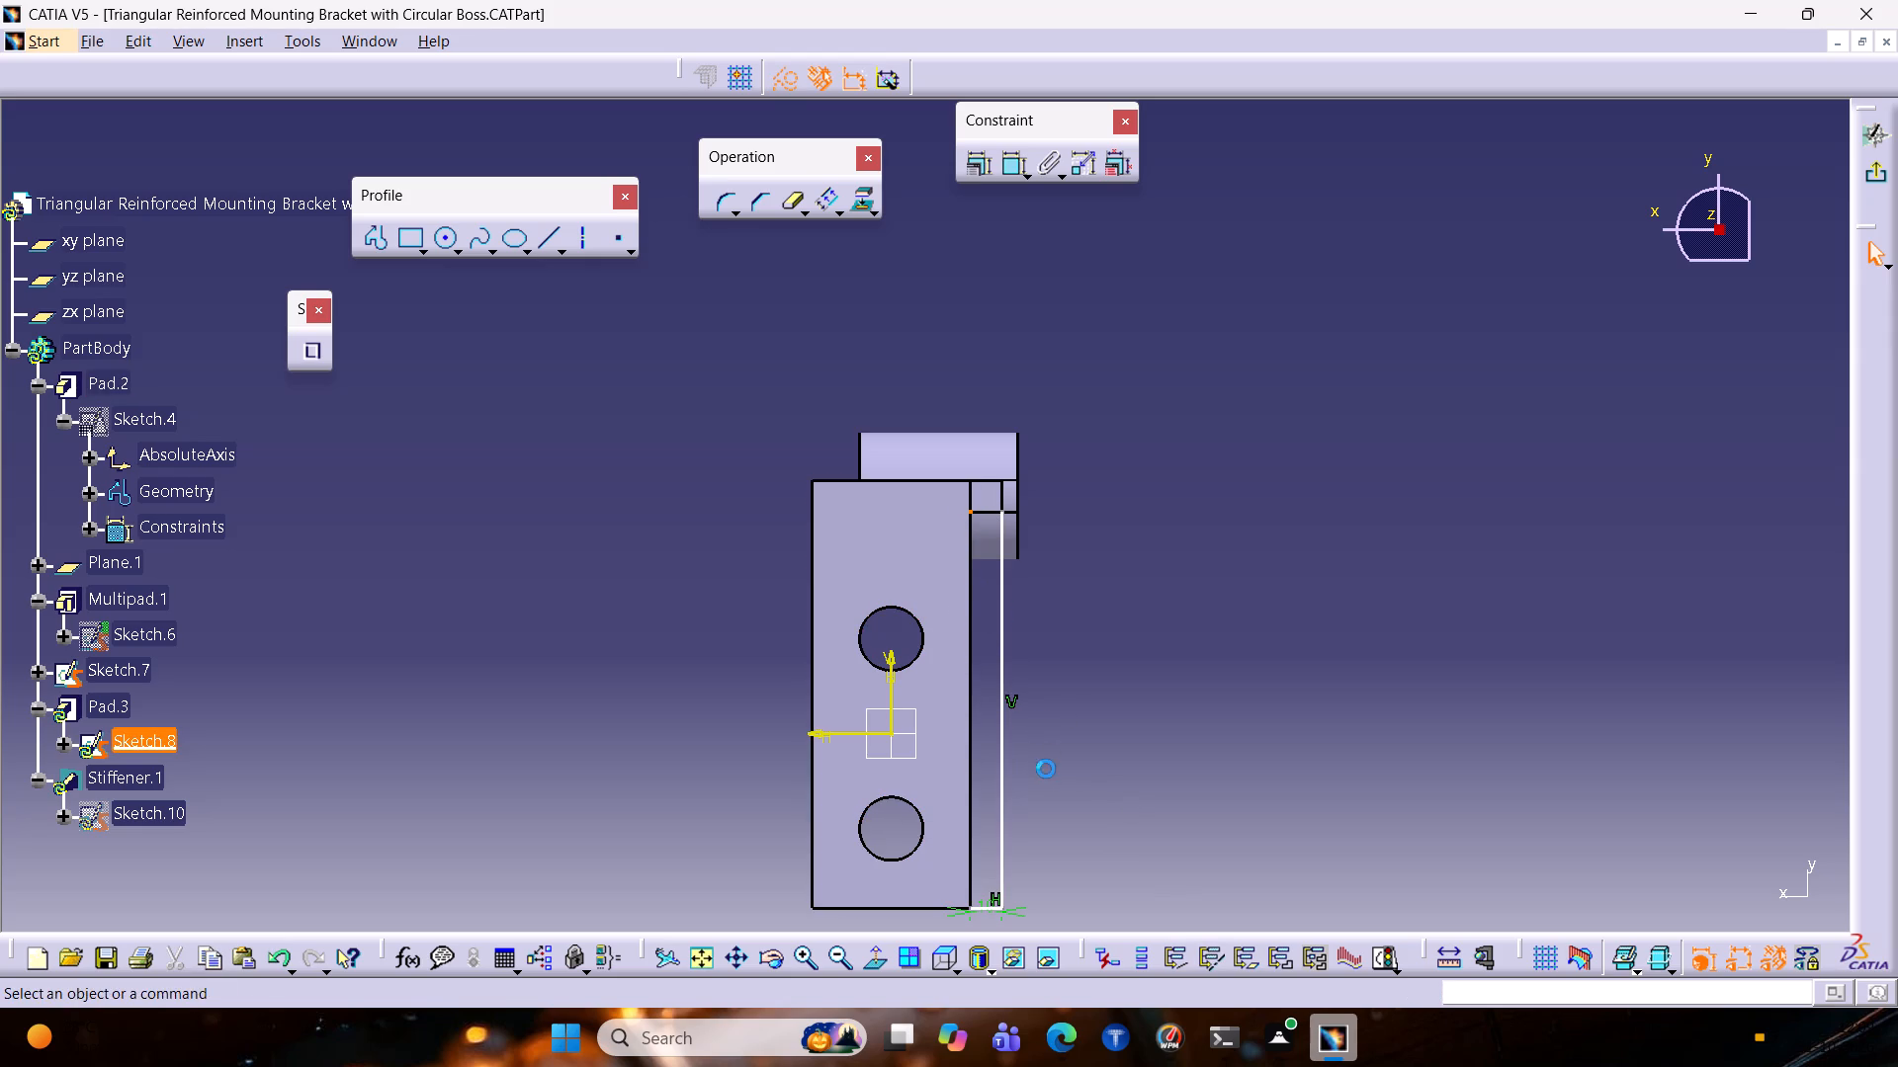
Project the base plate's long edge, bordering the Sketch.8 strip, into the sketch as reference geometry.
click(974, 595)
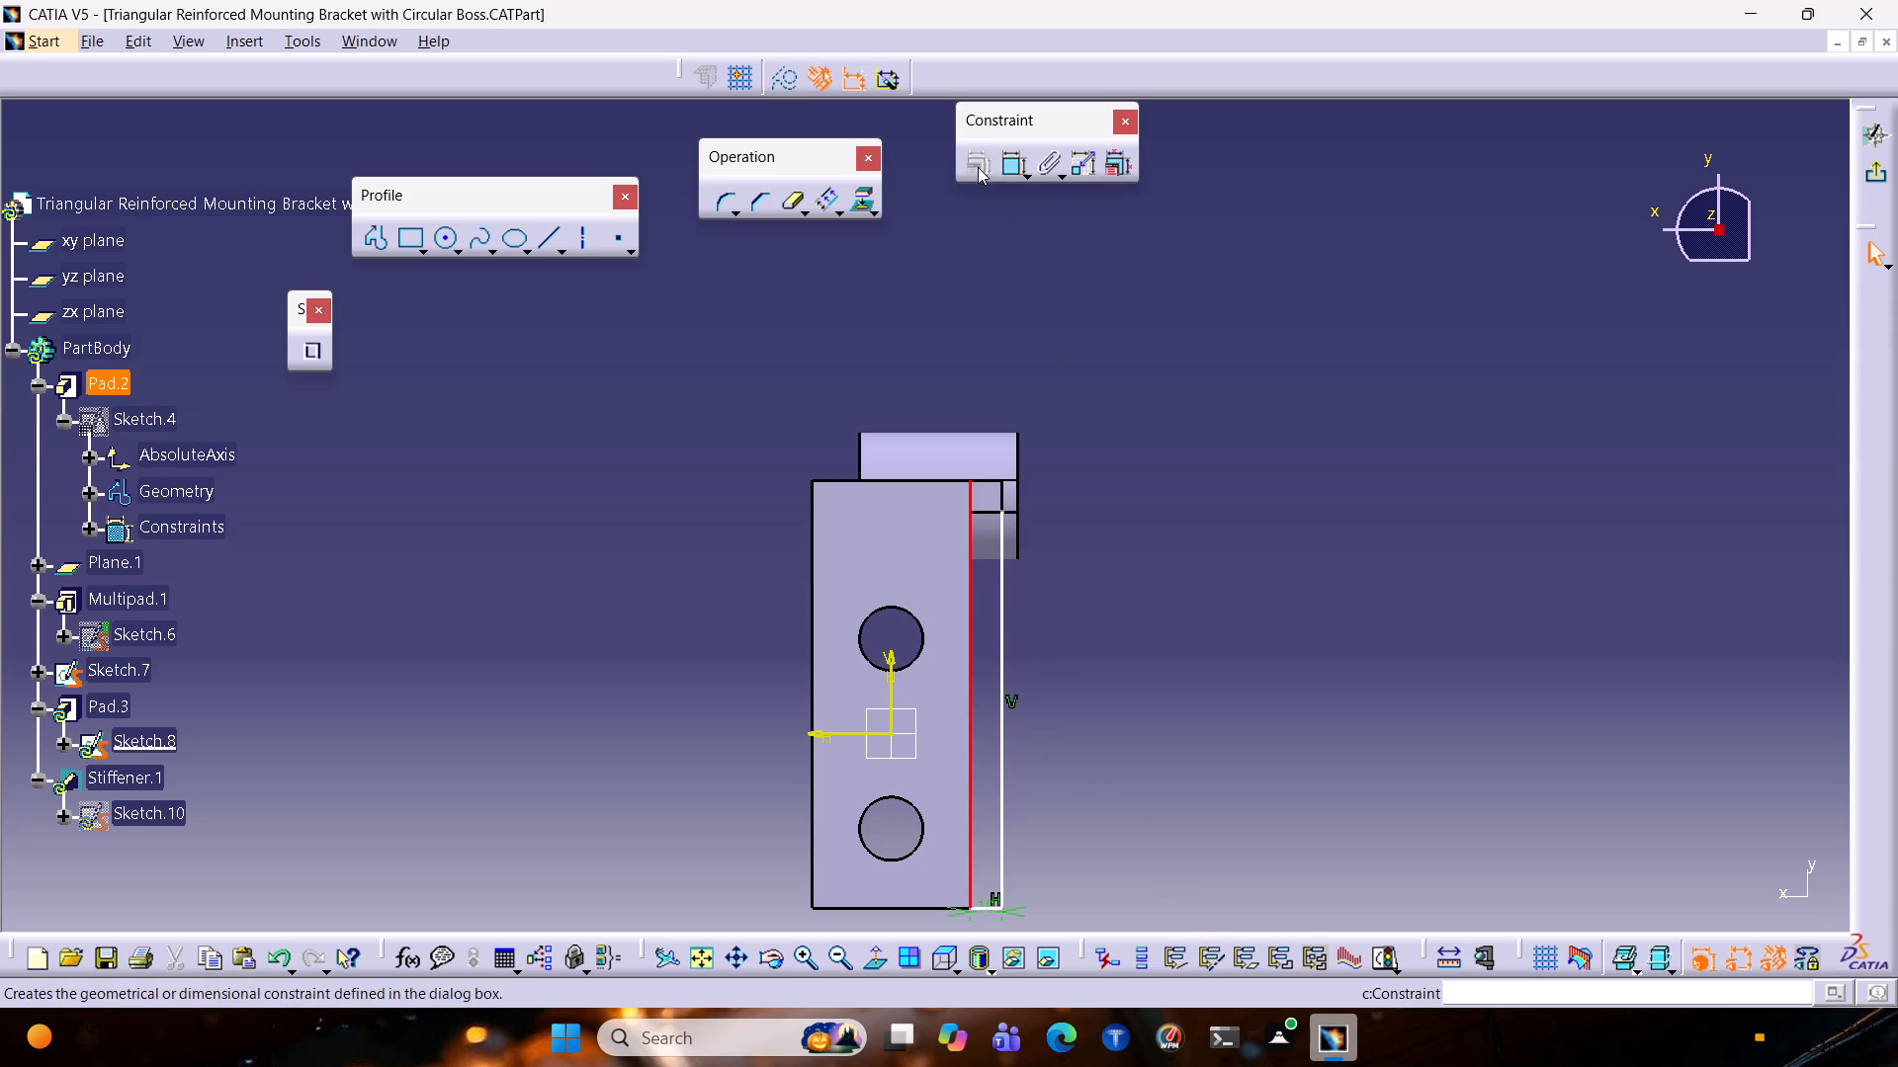
click(859, 205)
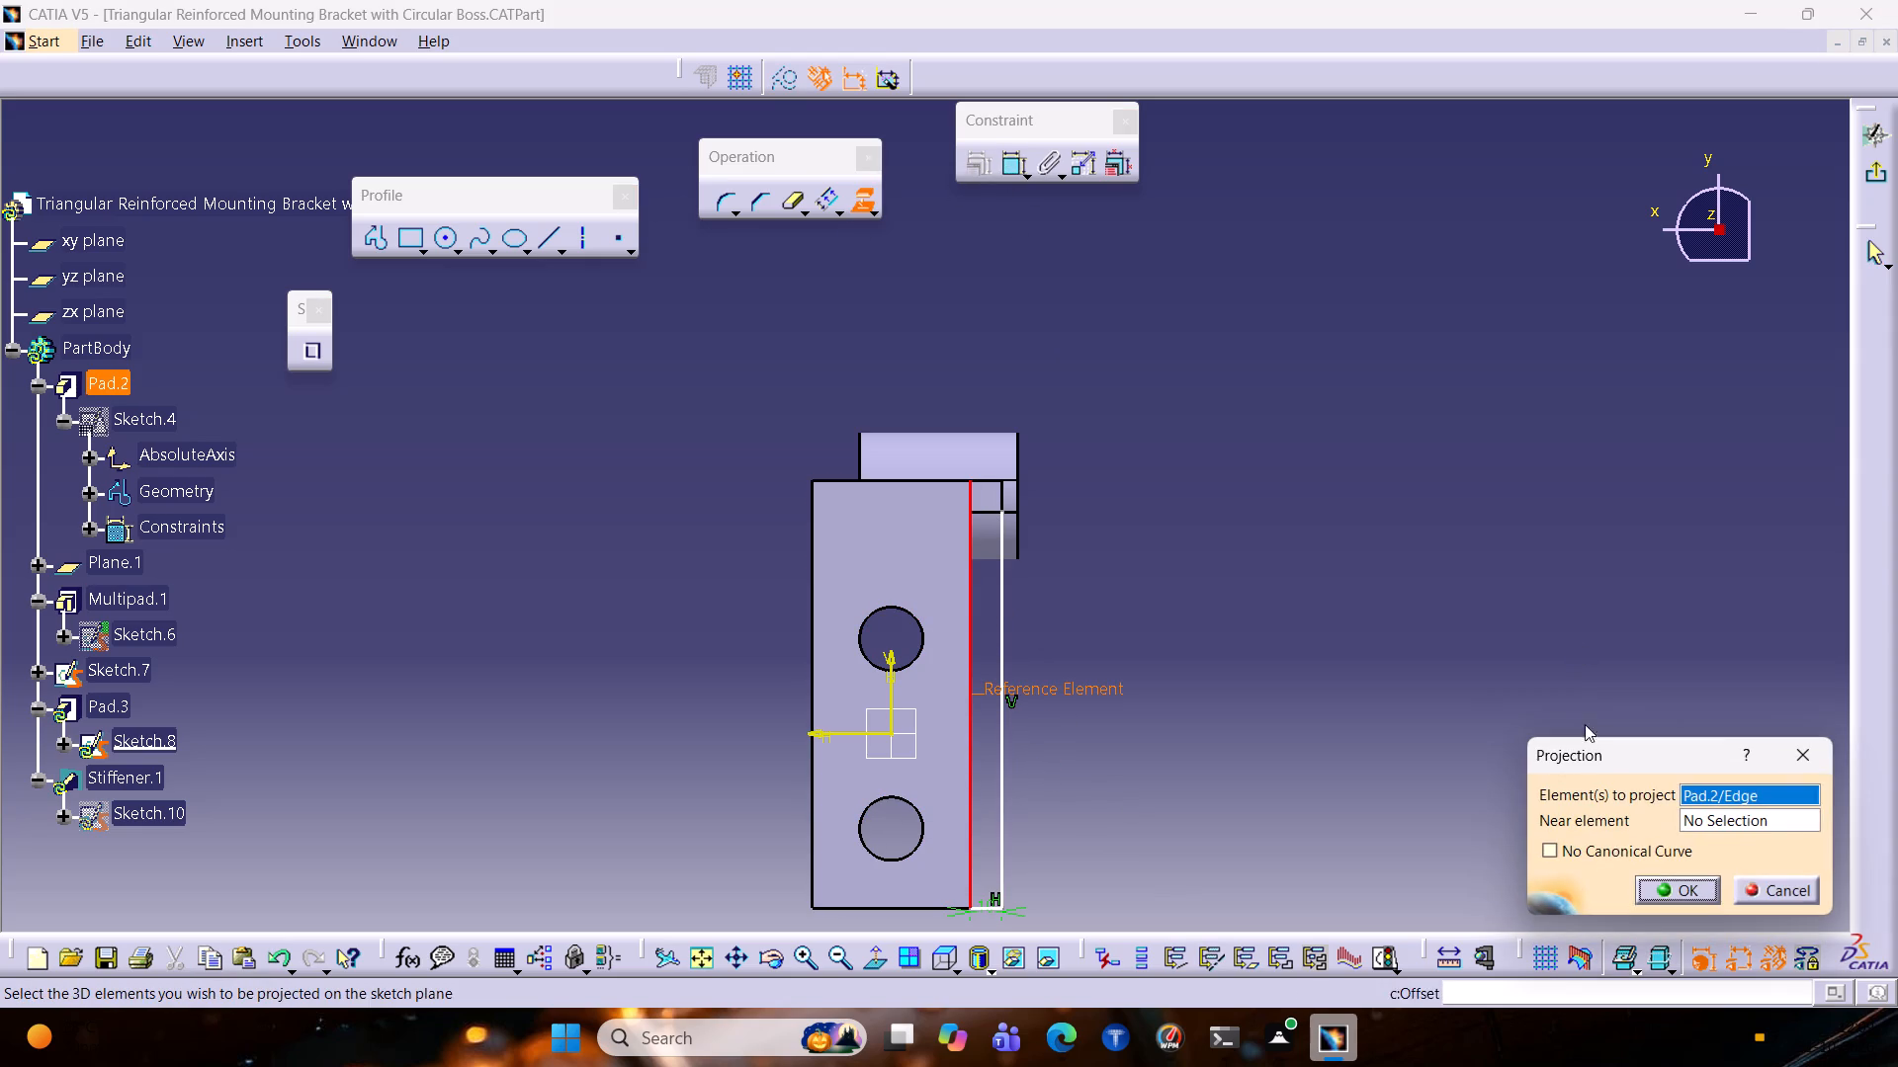
click(1652, 897)
click(1202, 541)
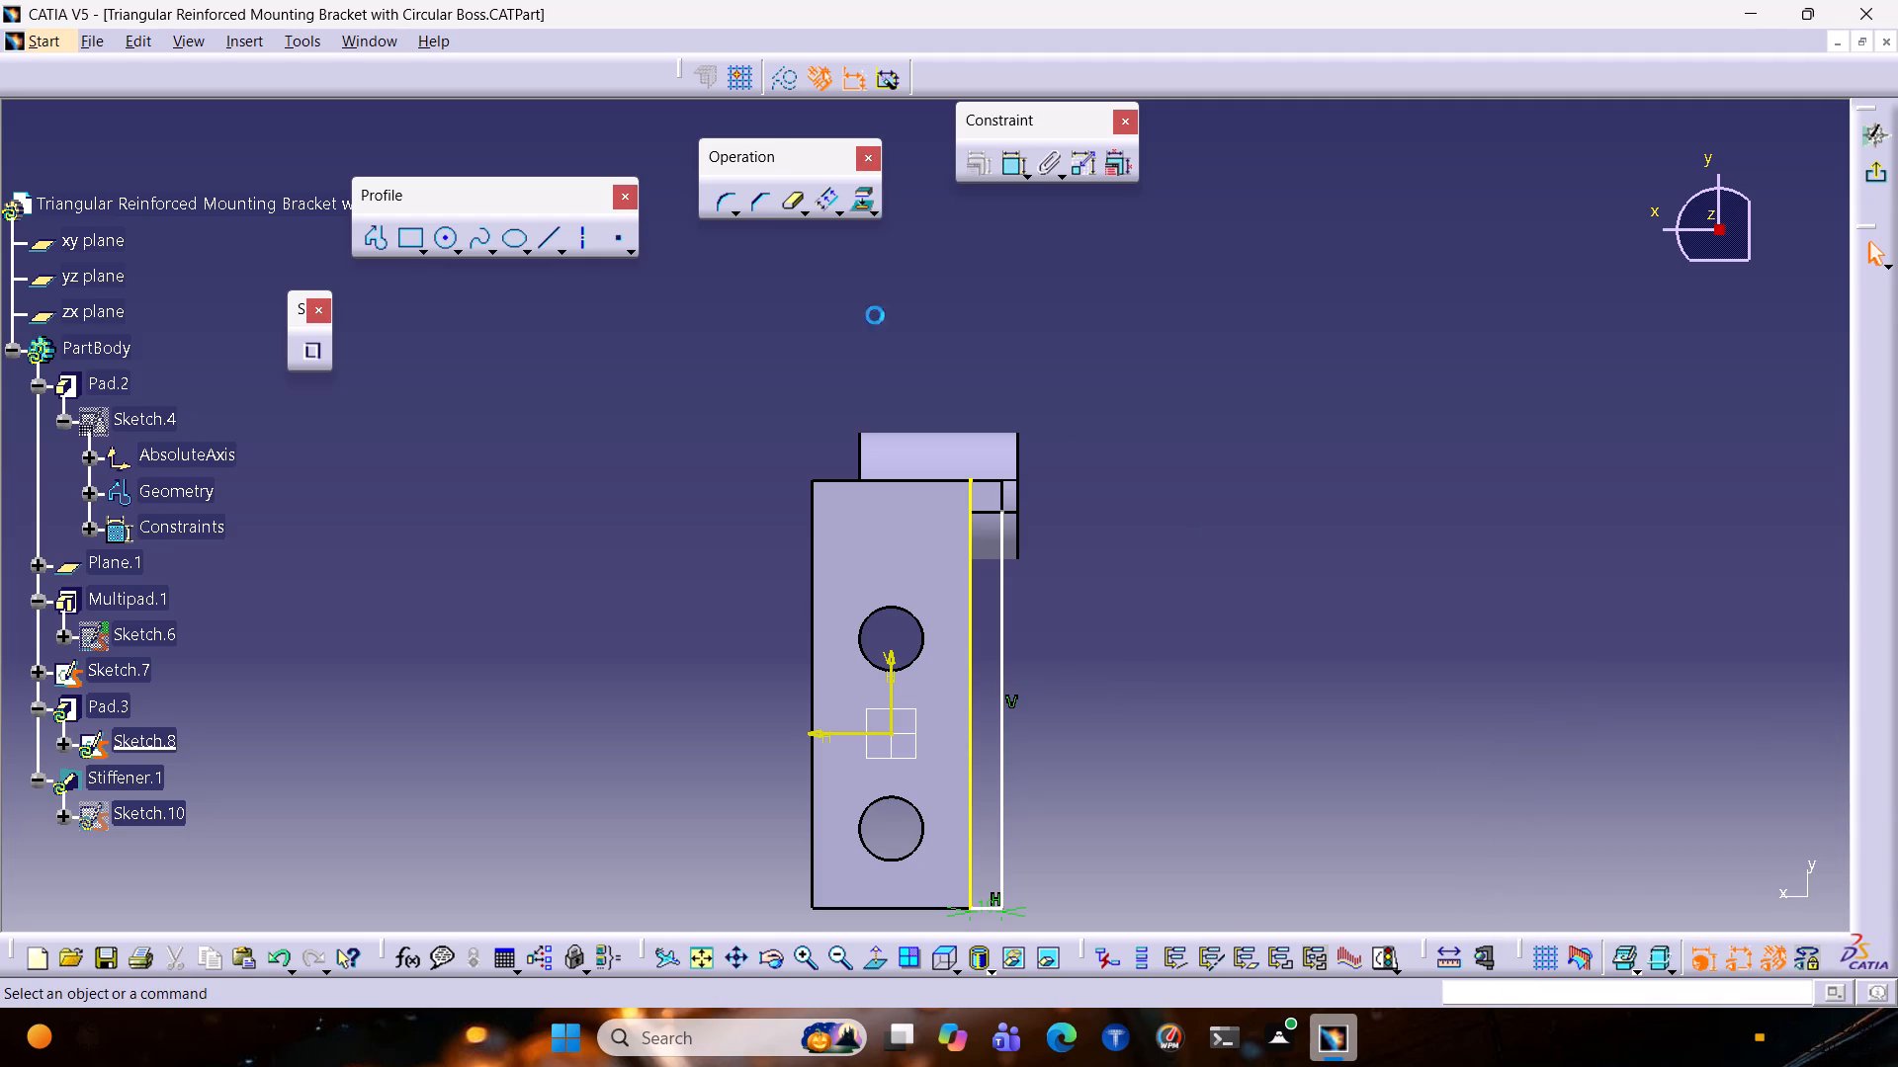
Draw a 10 mm horizontal profile line from the projected edge's upper end, continuing with a short vertical line toward the long outer line.
click(367, 228)
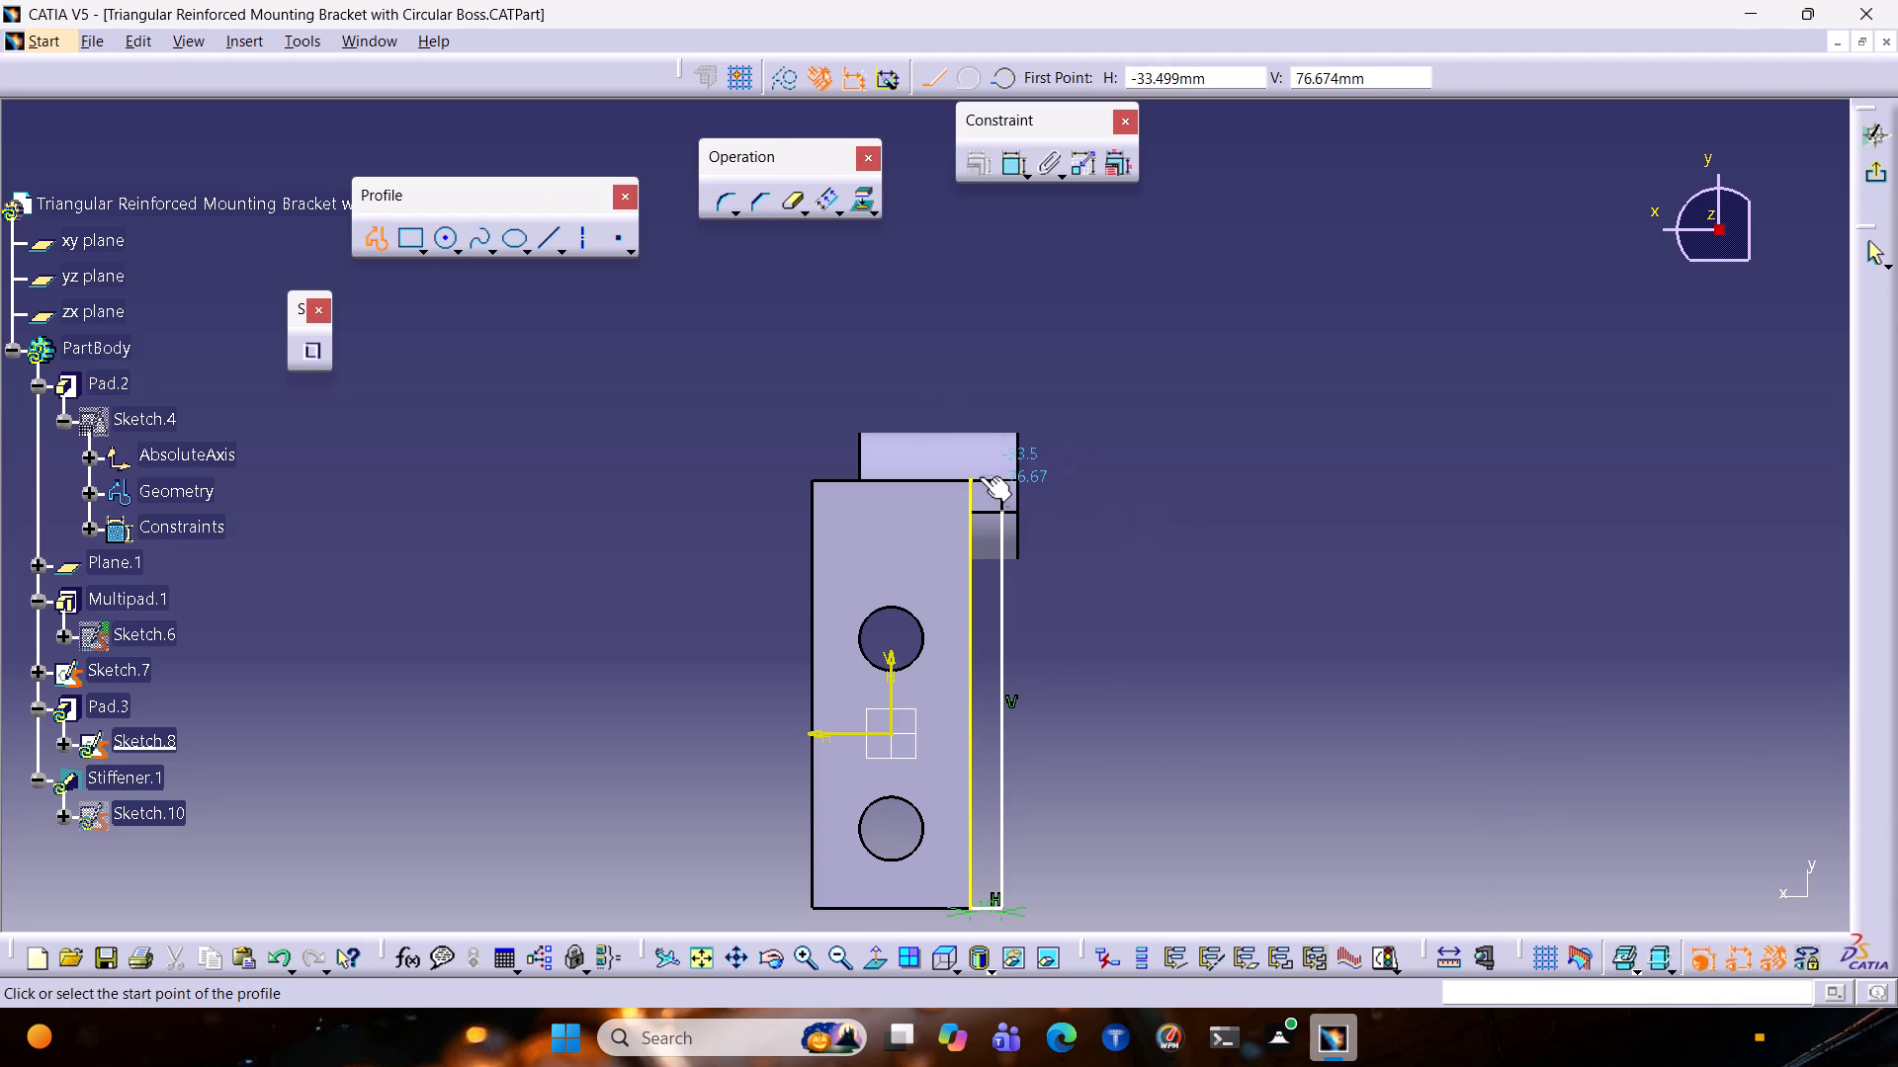
click(970, 479)
click(1001, 480)
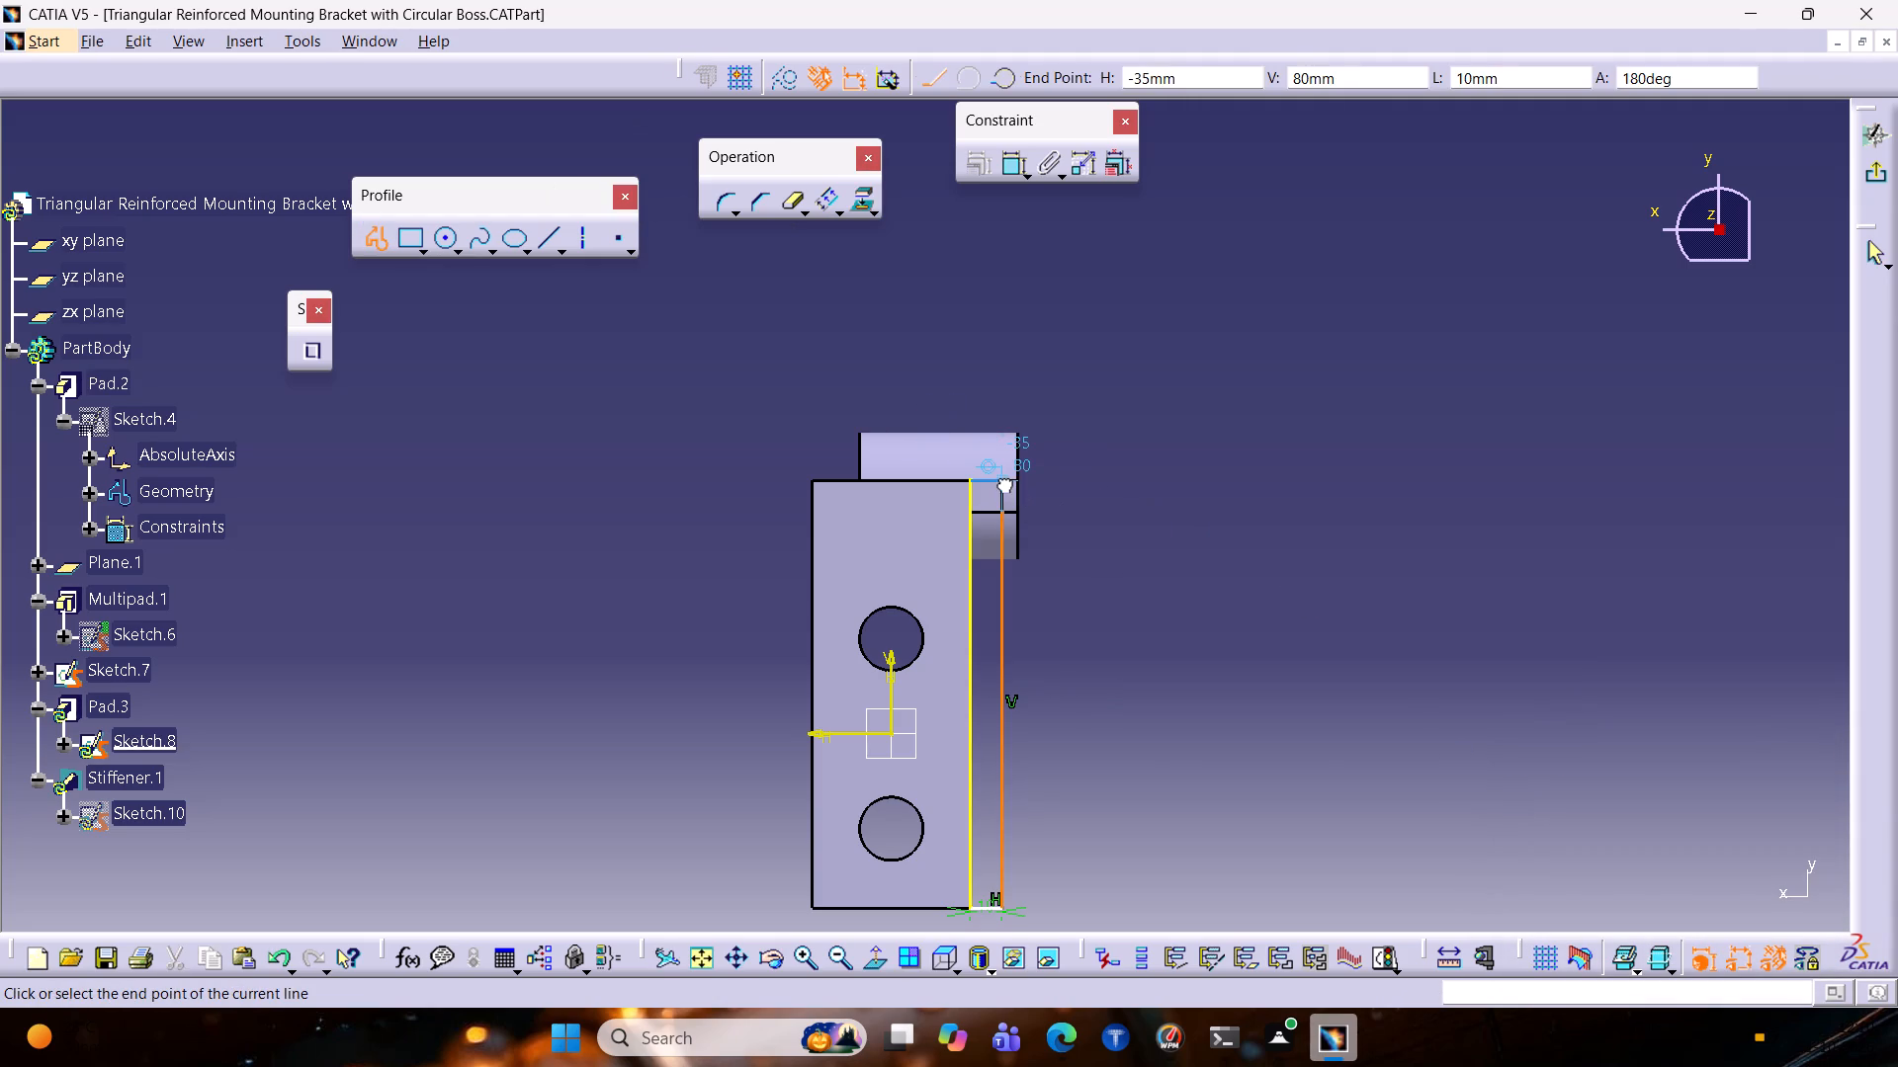
click(1001, 508)
text(``)
key(grave)
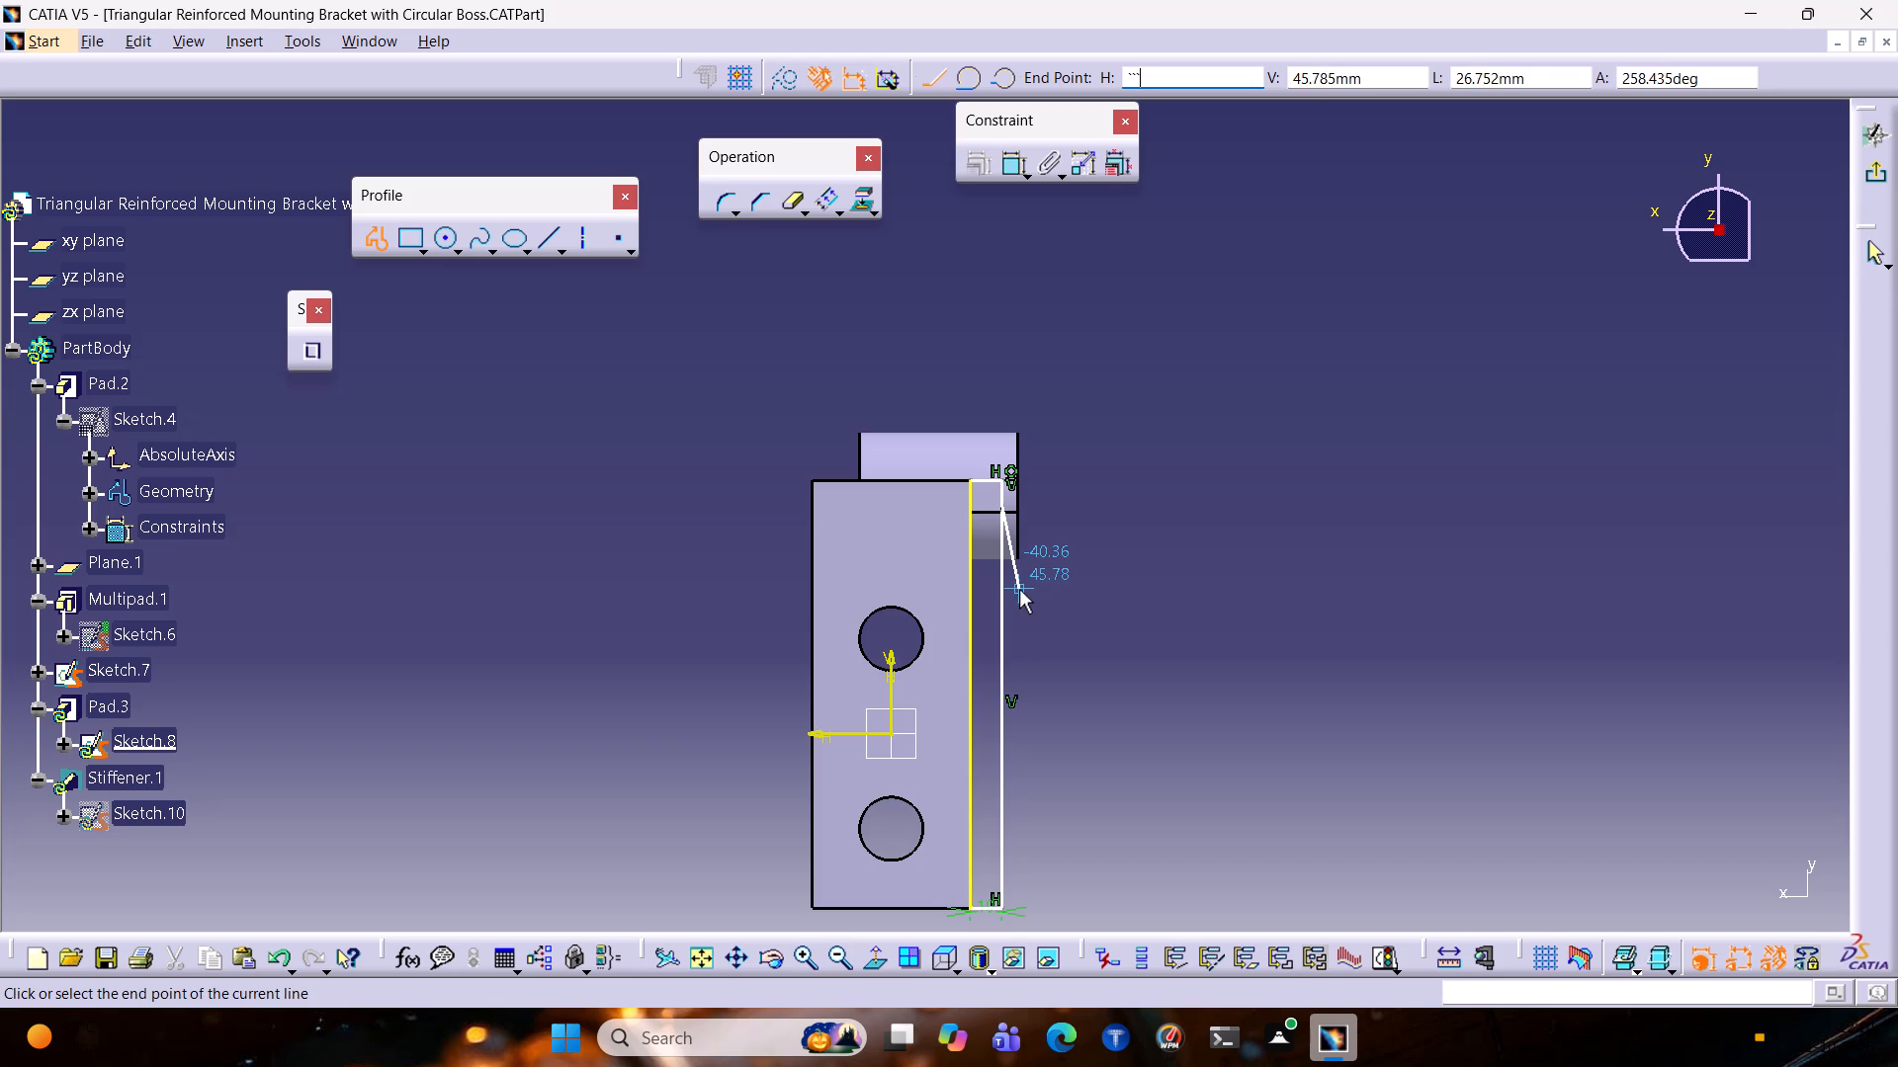
key(Escape)
key(Escape)
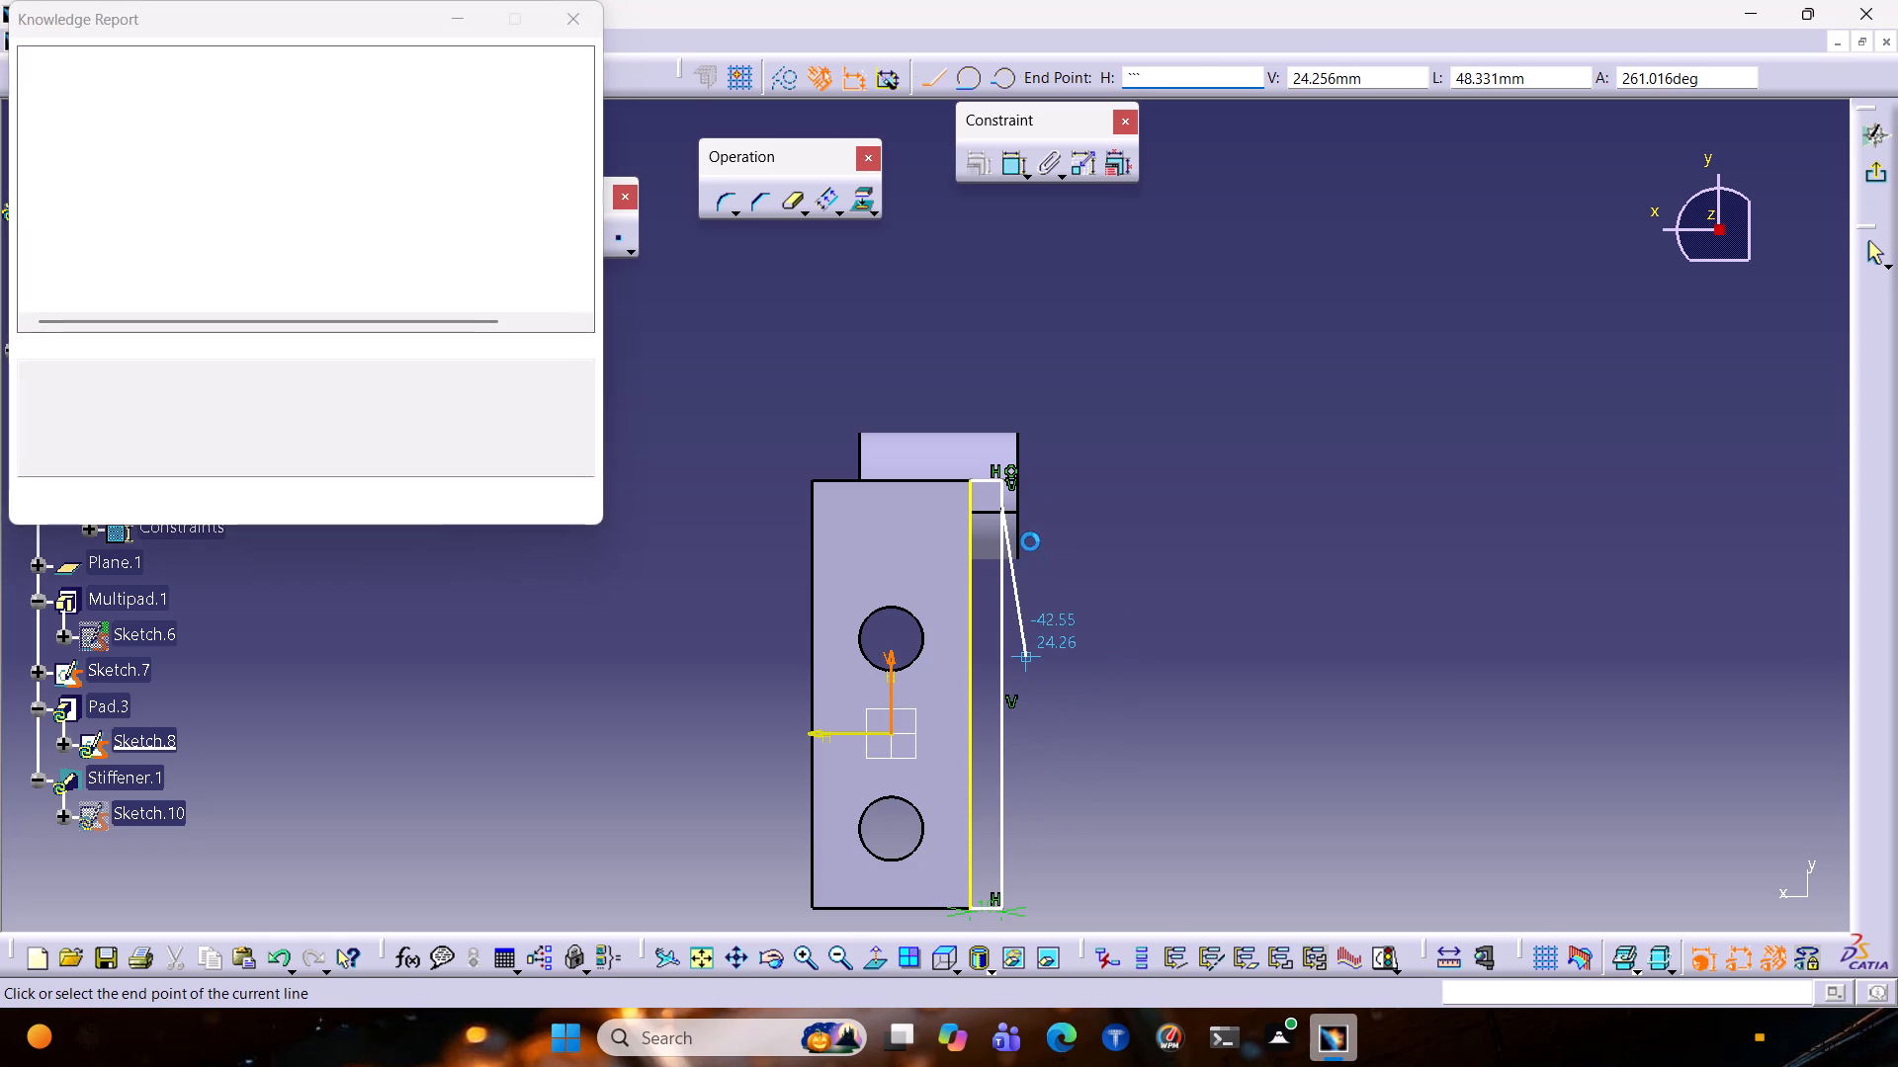
key(Escape)
key(Escape)
click(592, 9)
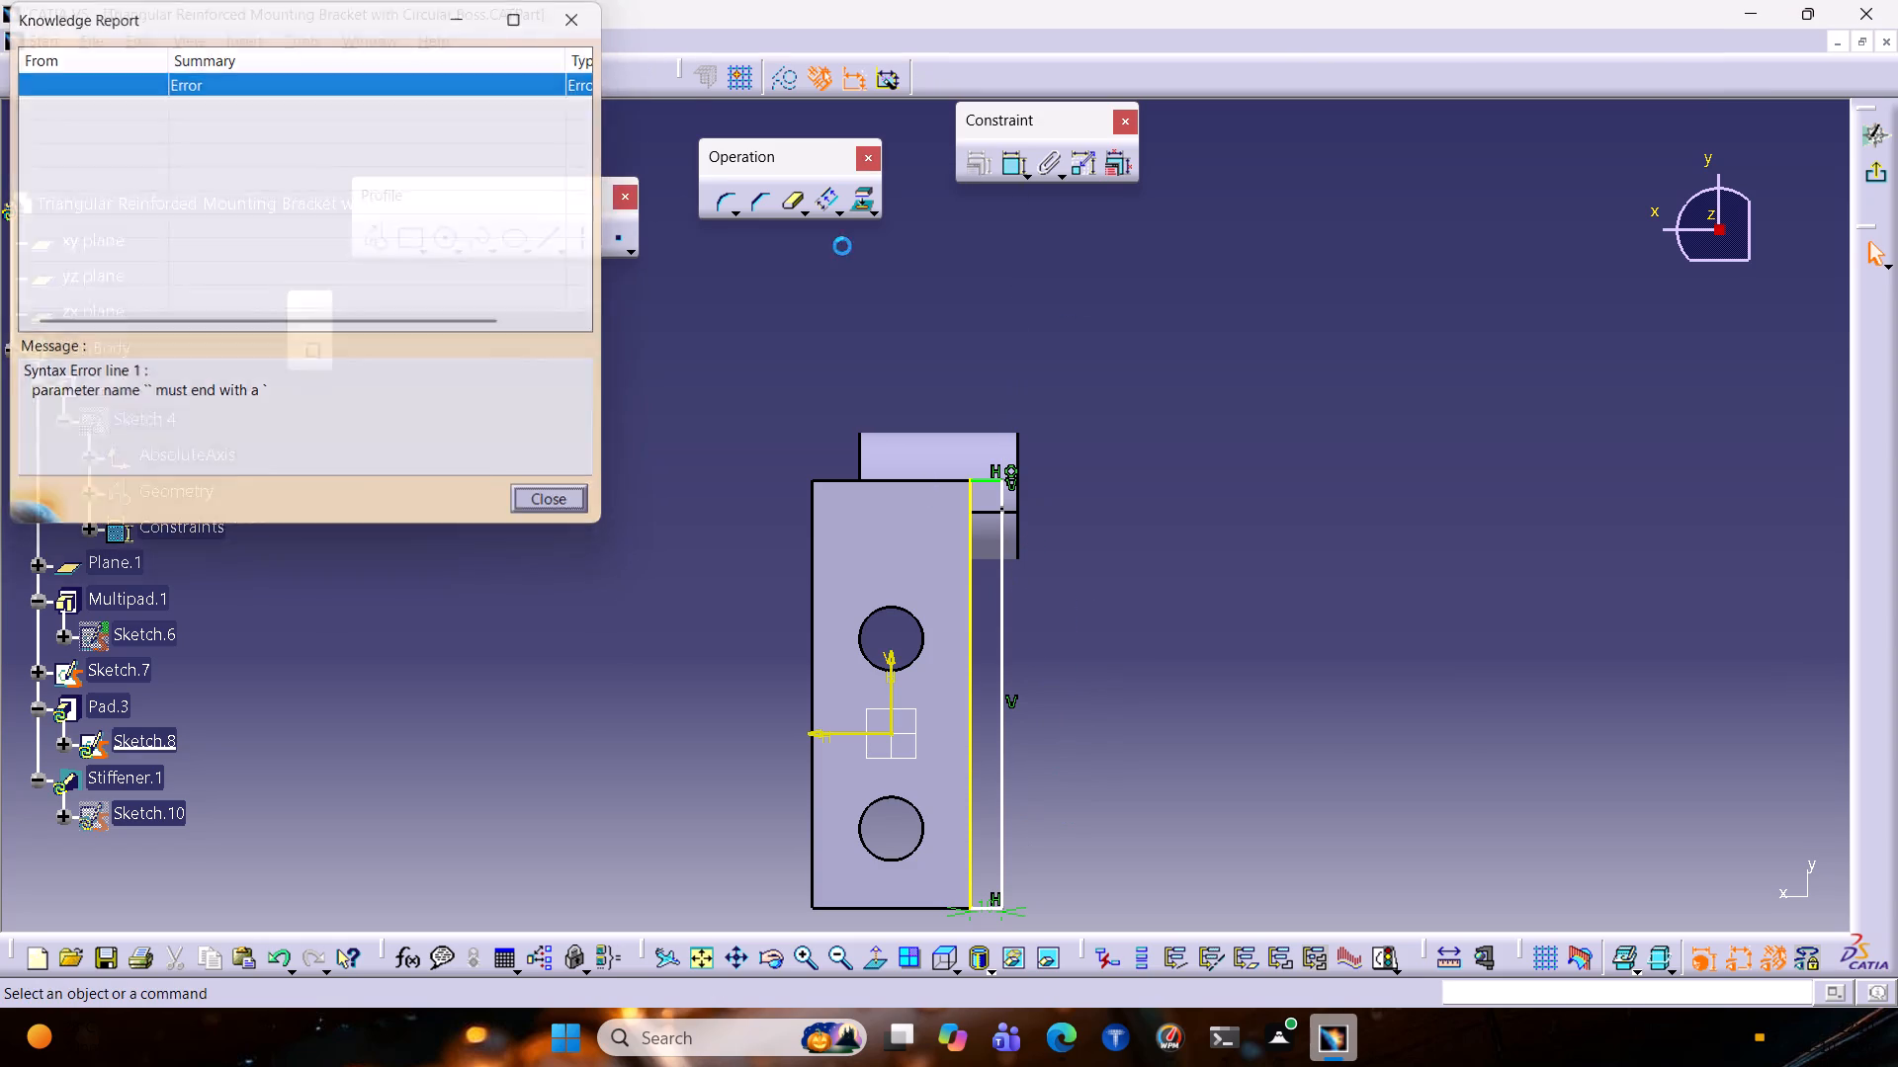
Make the short vertical line's lower endpoint coincident with the long outer line's upper endpoint.
ctrl+middle_drag(1095, 619, 1174, 414)
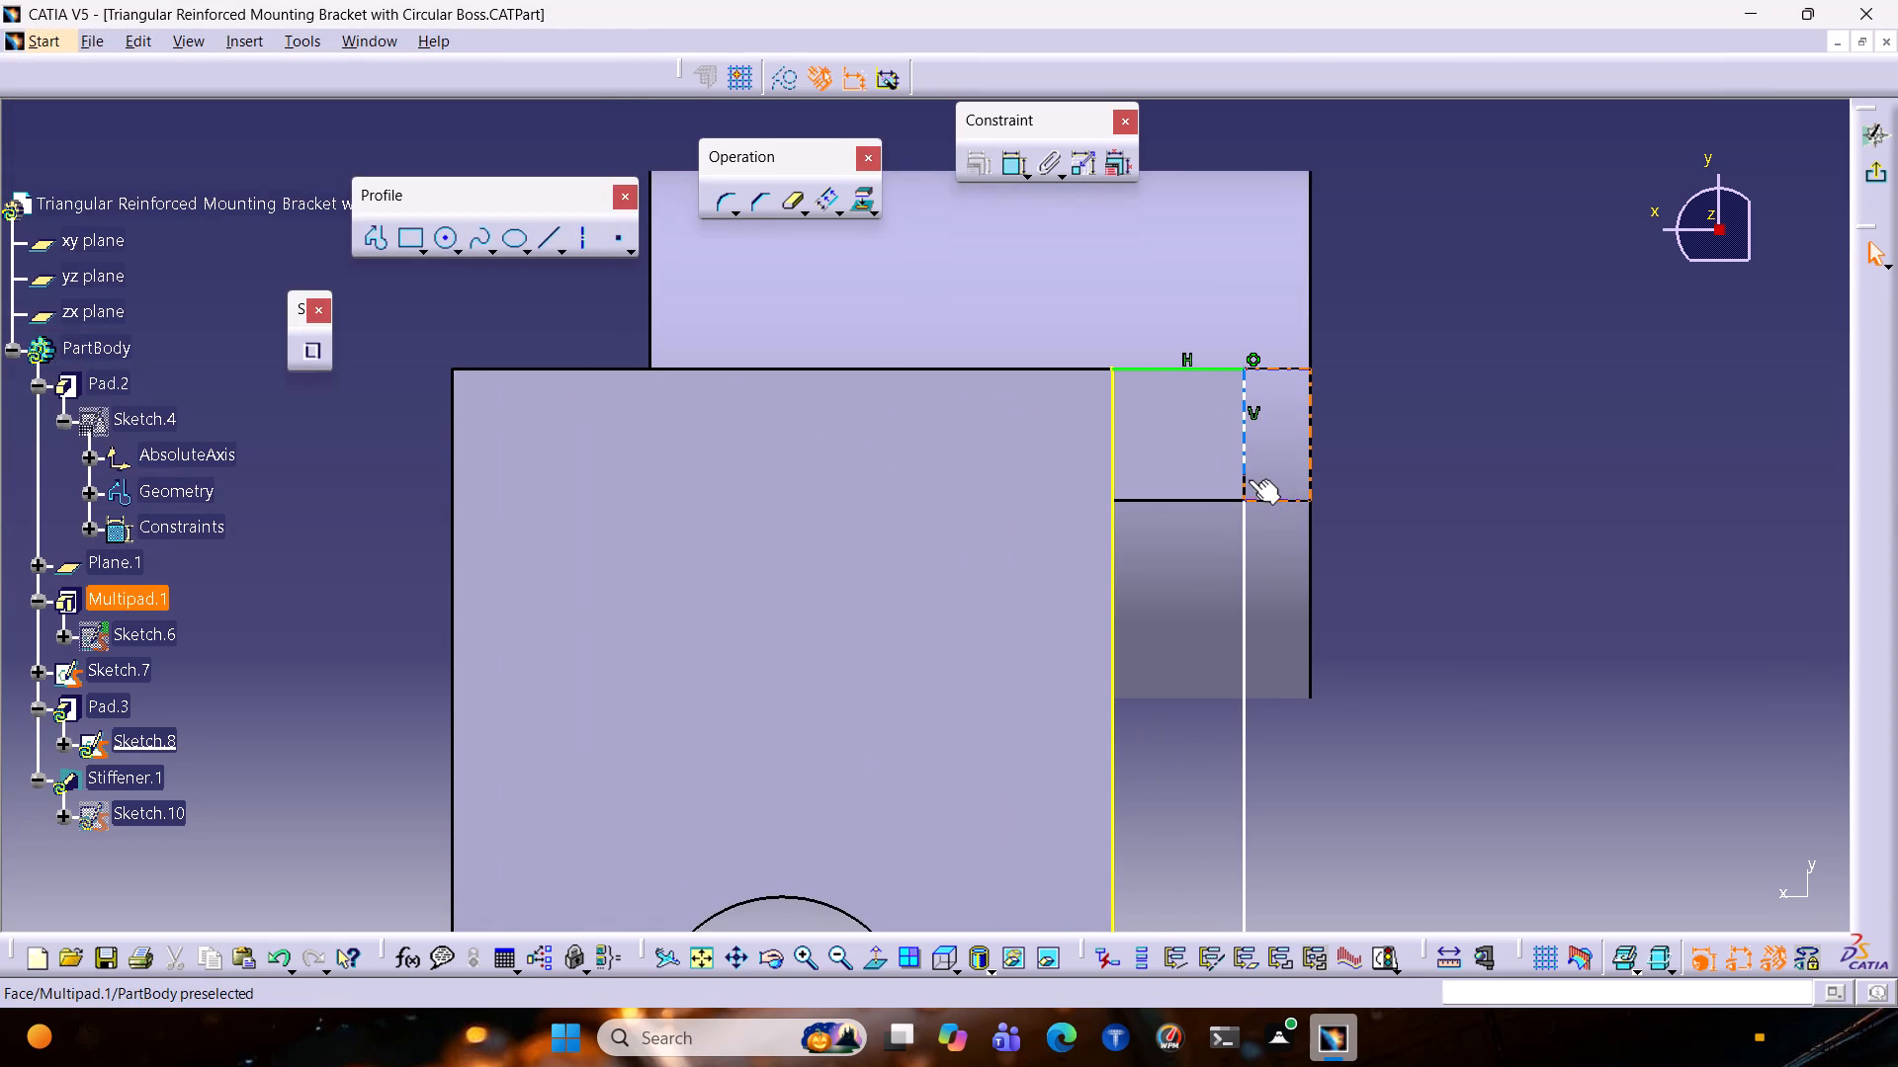
click(1241, 471)
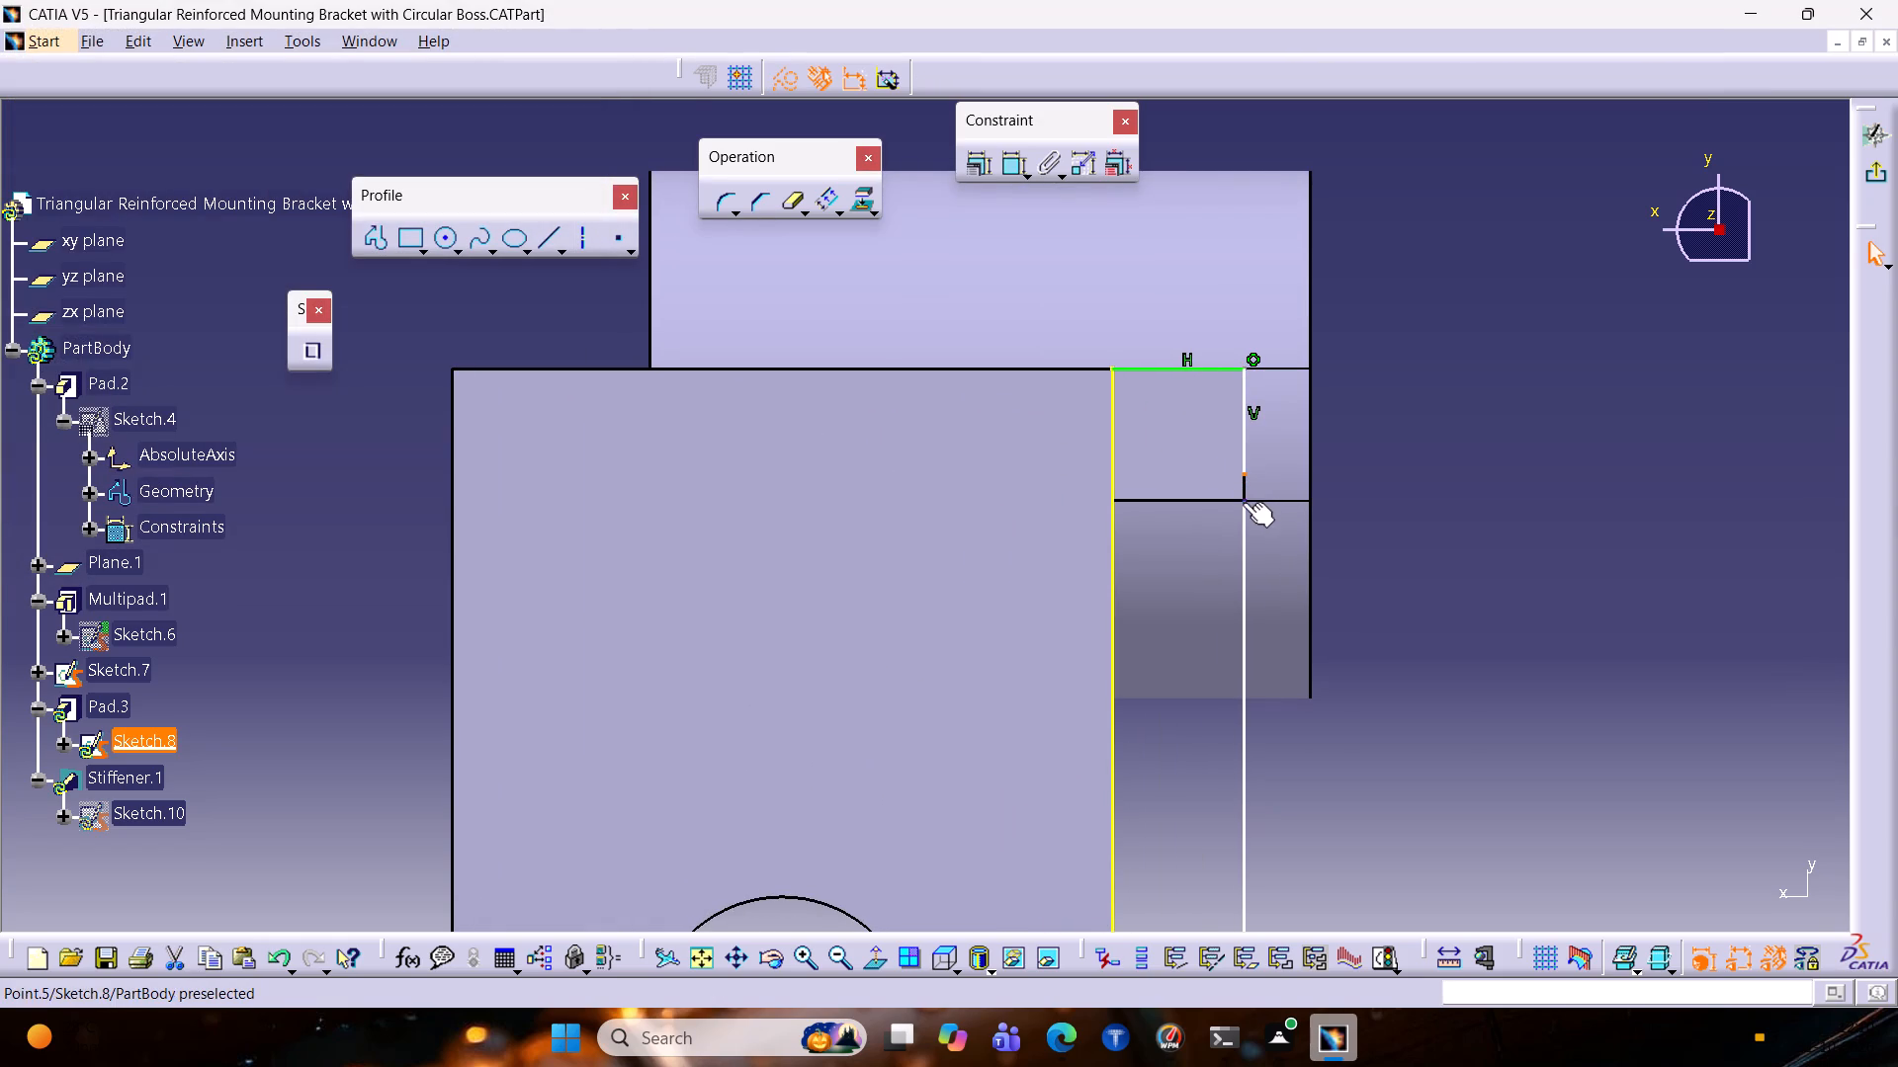
ctrl+click(1243, 502)
click(981, 157)
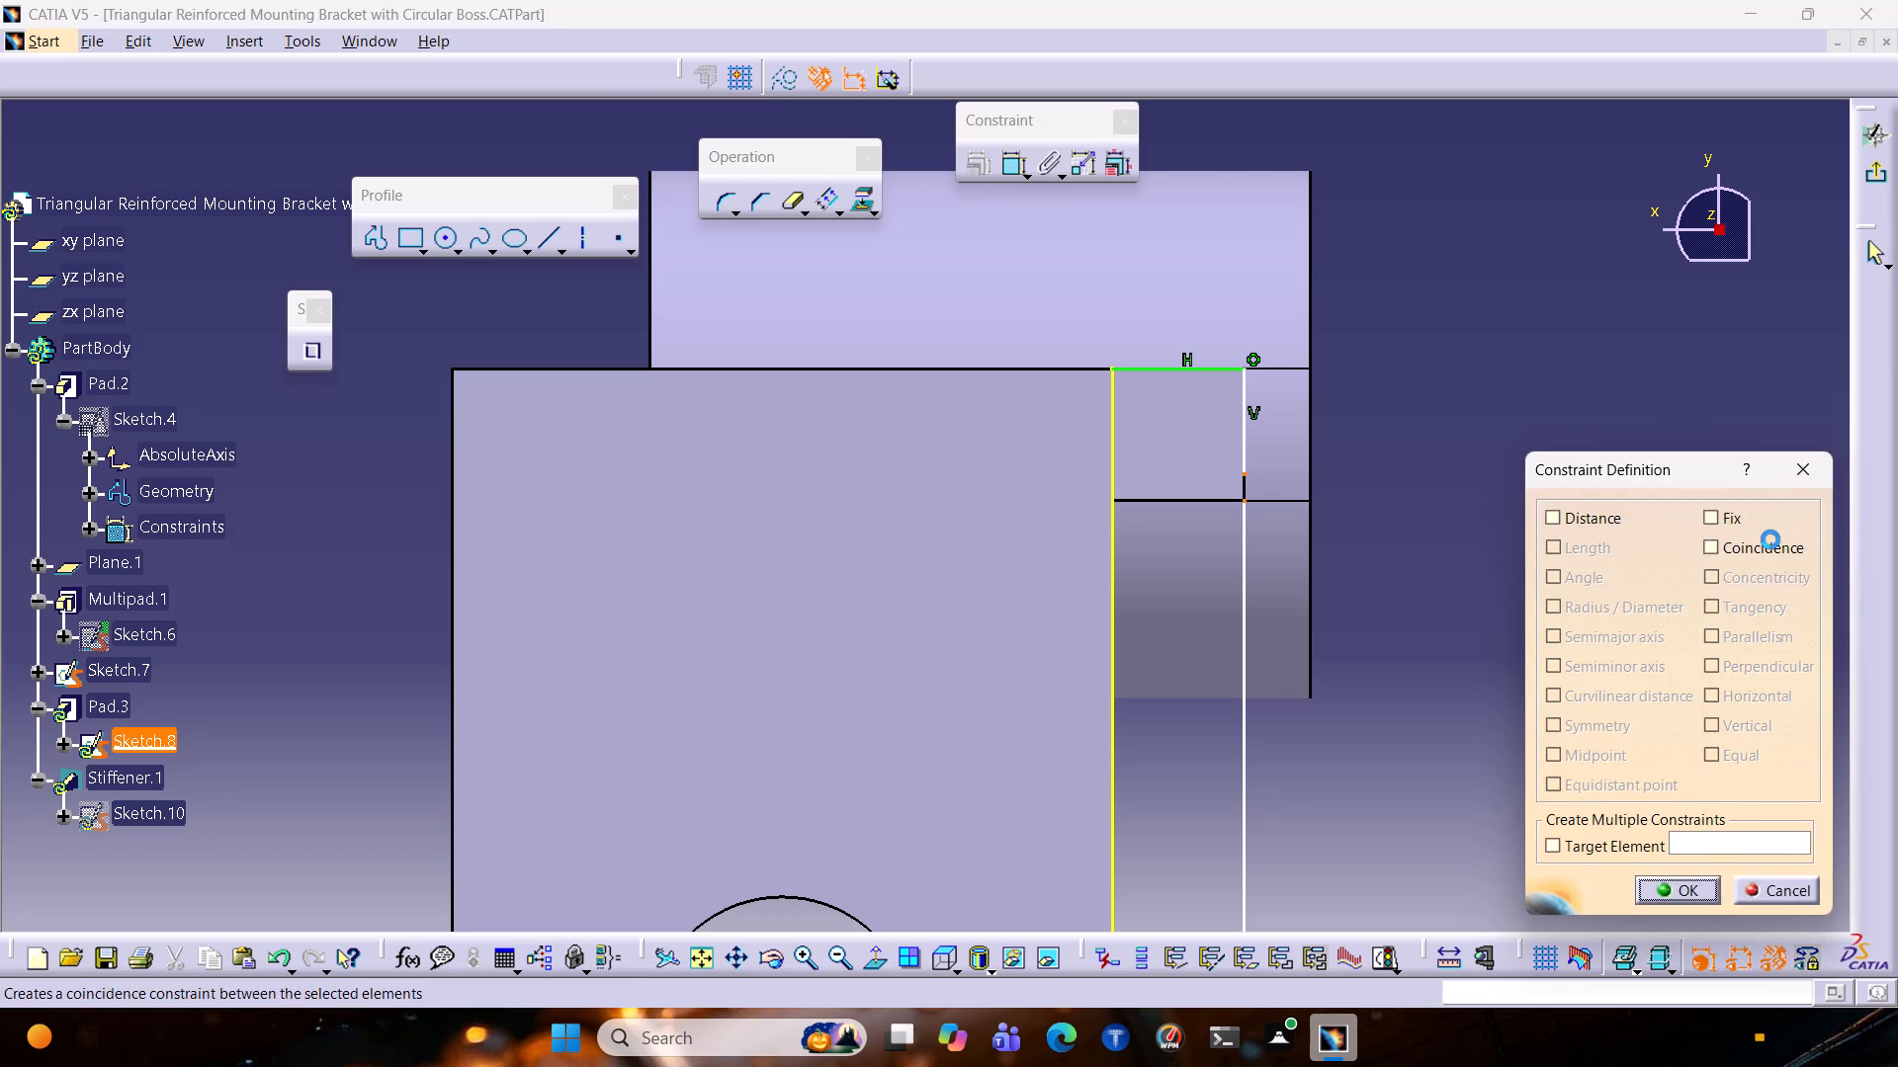
click(1769, 540)
click(1676, 889)
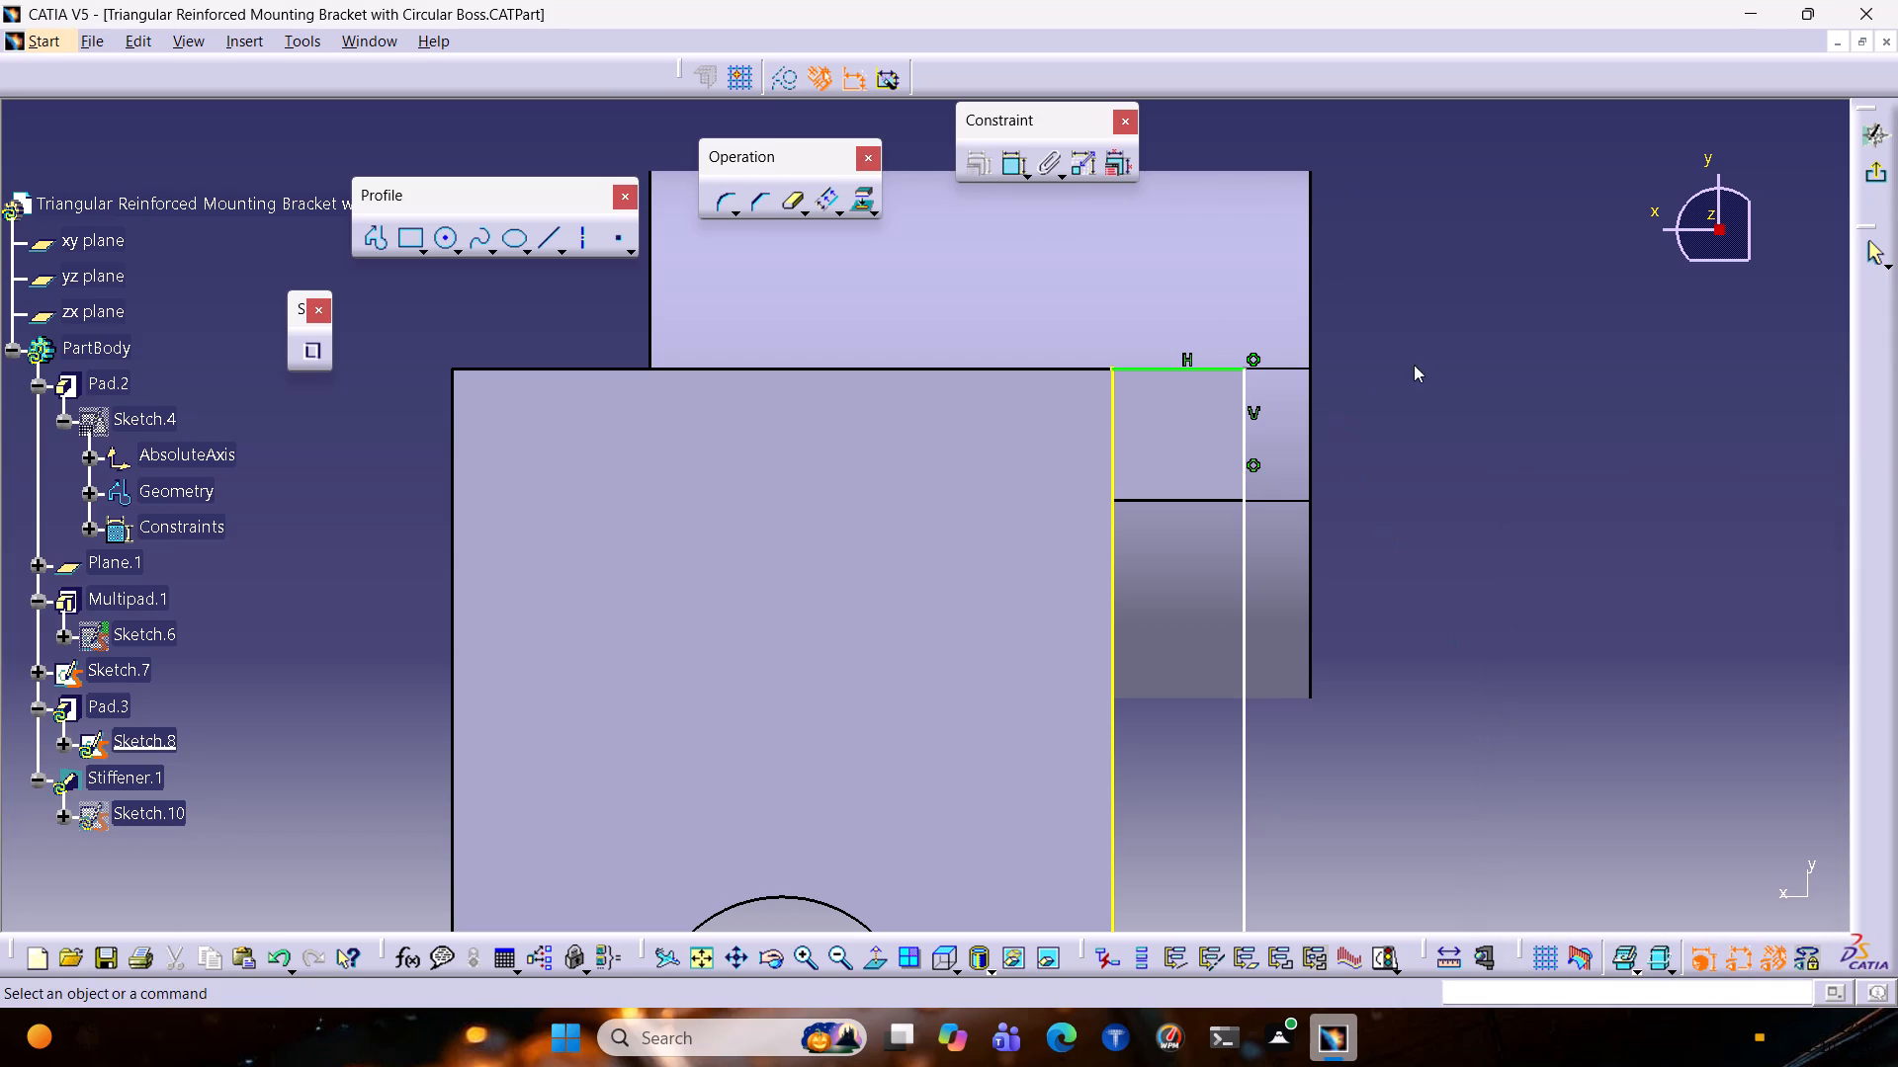
Move the 10 mm width dimension farther below the sketch's bottom line.
ctrl+middle_drag(1414, 365, 1349, 513)
middle_drag(1203, 740, 1213, 448)
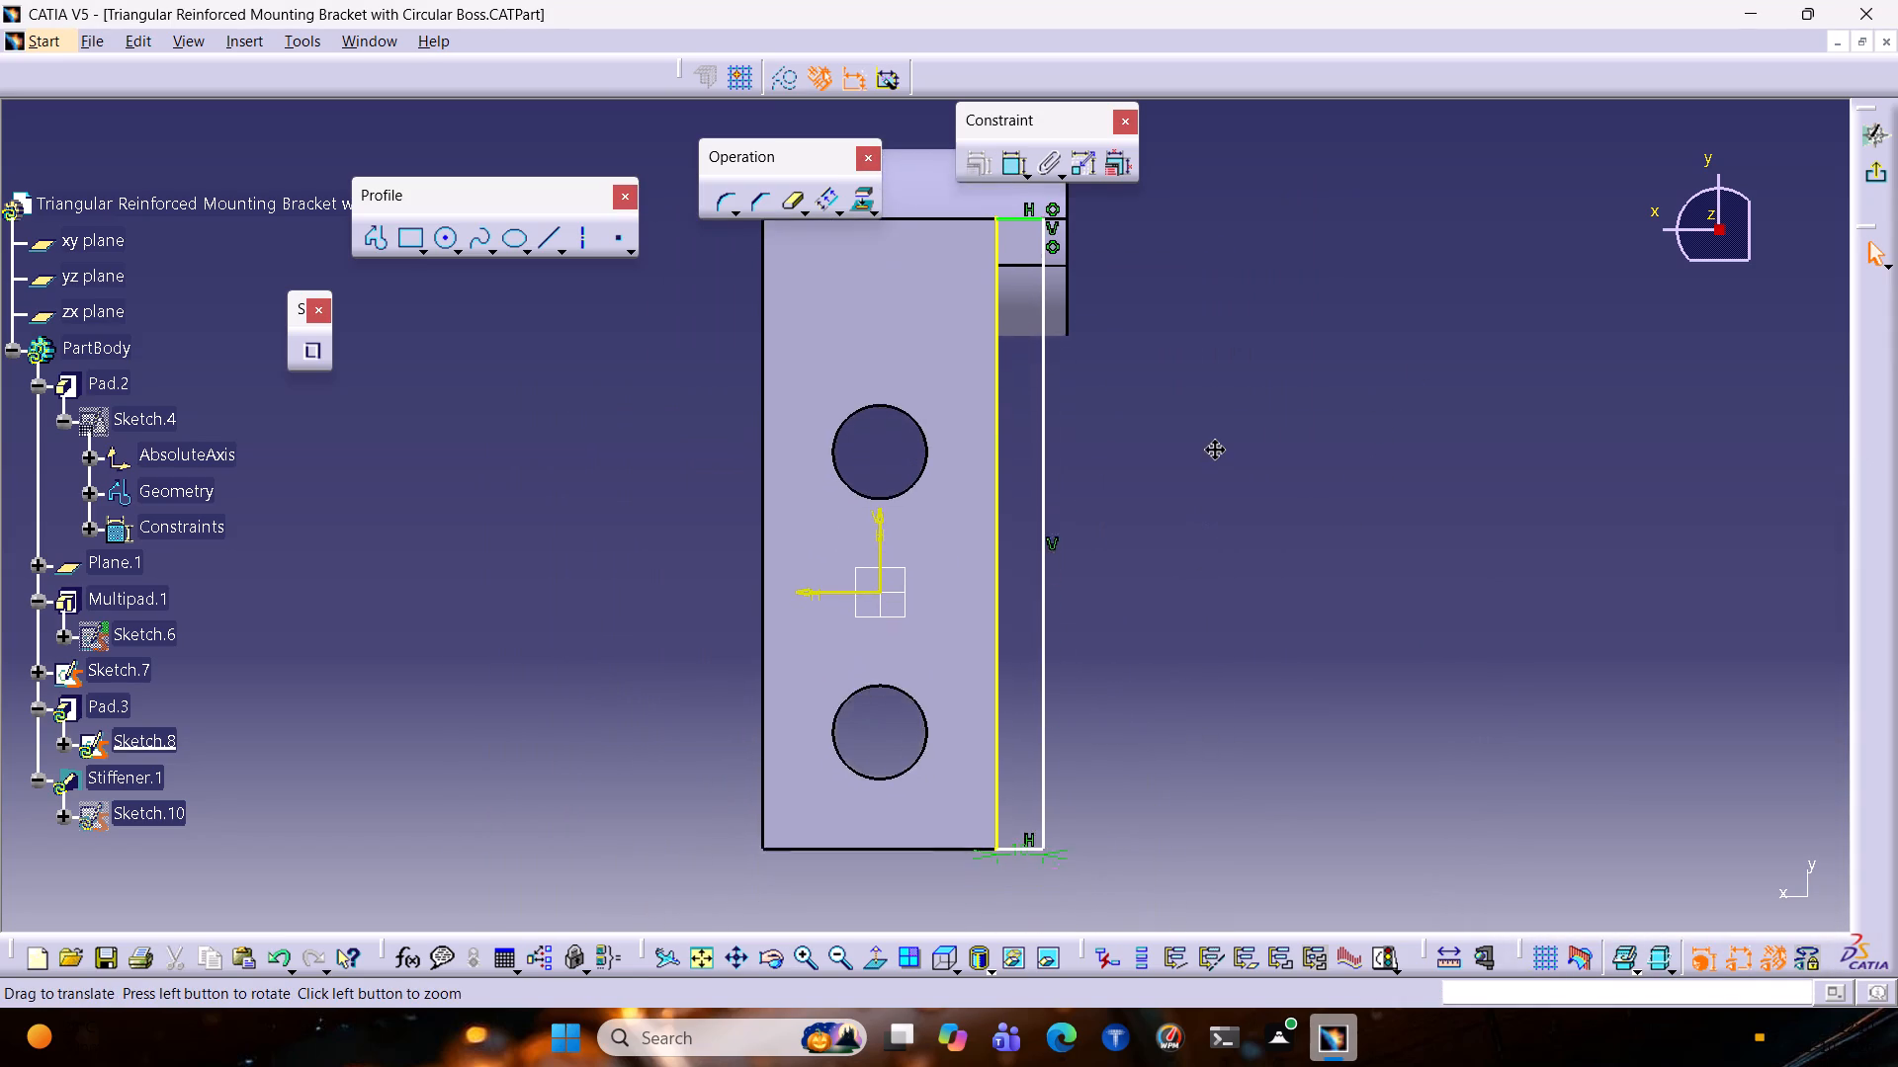
middle_drag(1213, 448, 1188, 514)
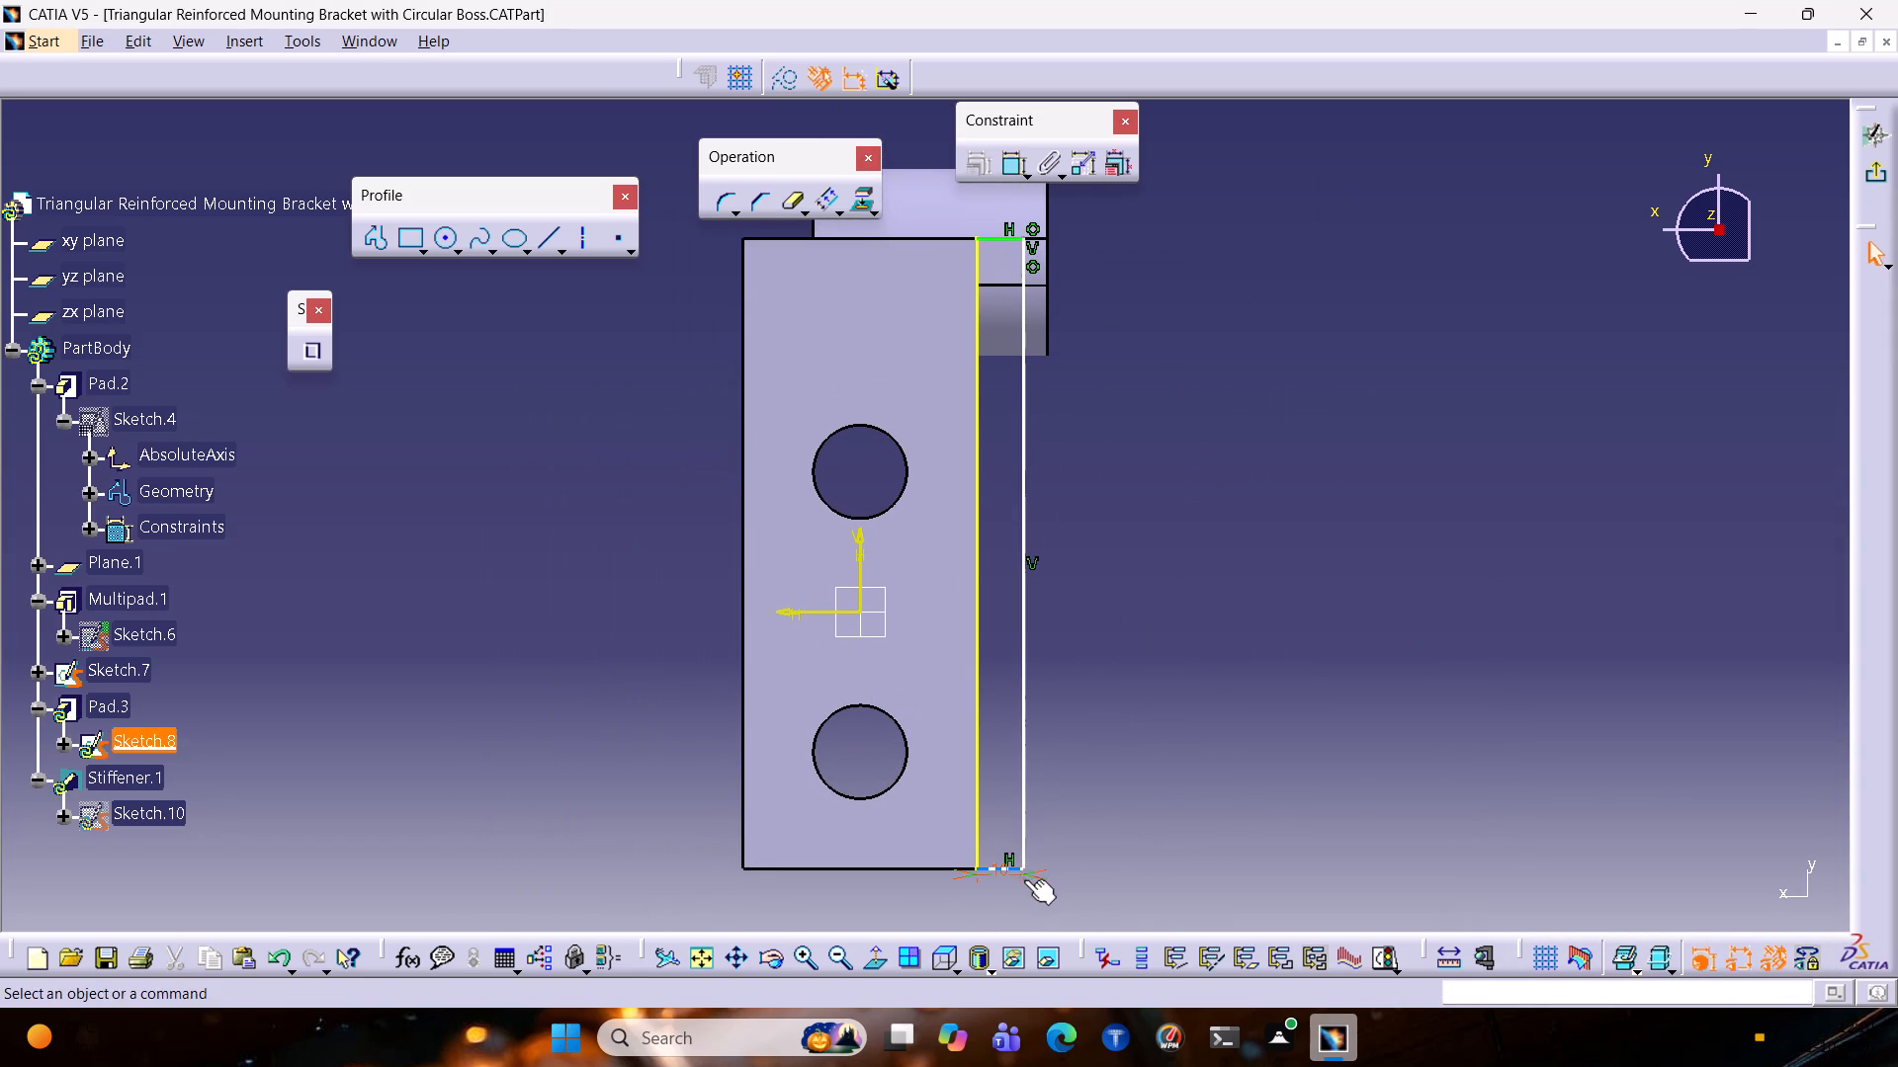
drag(1026, 878, 1018, 923)
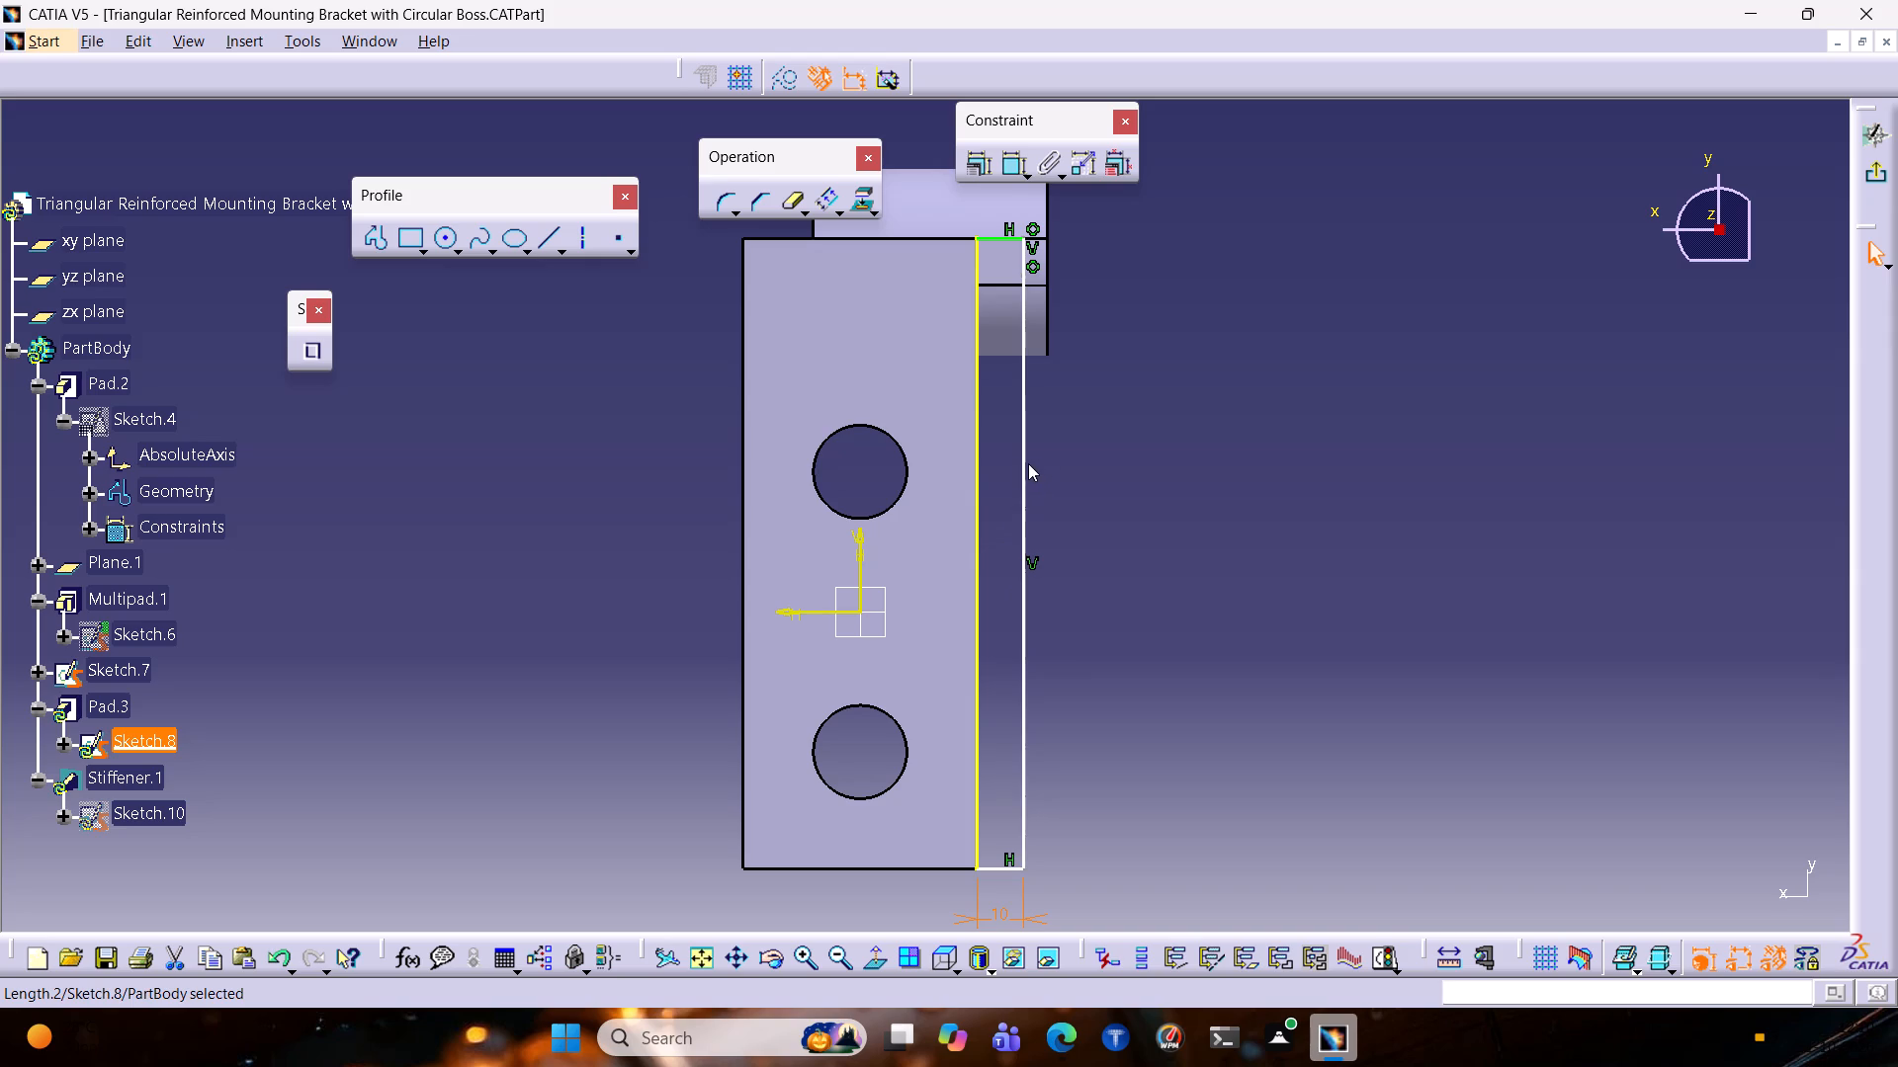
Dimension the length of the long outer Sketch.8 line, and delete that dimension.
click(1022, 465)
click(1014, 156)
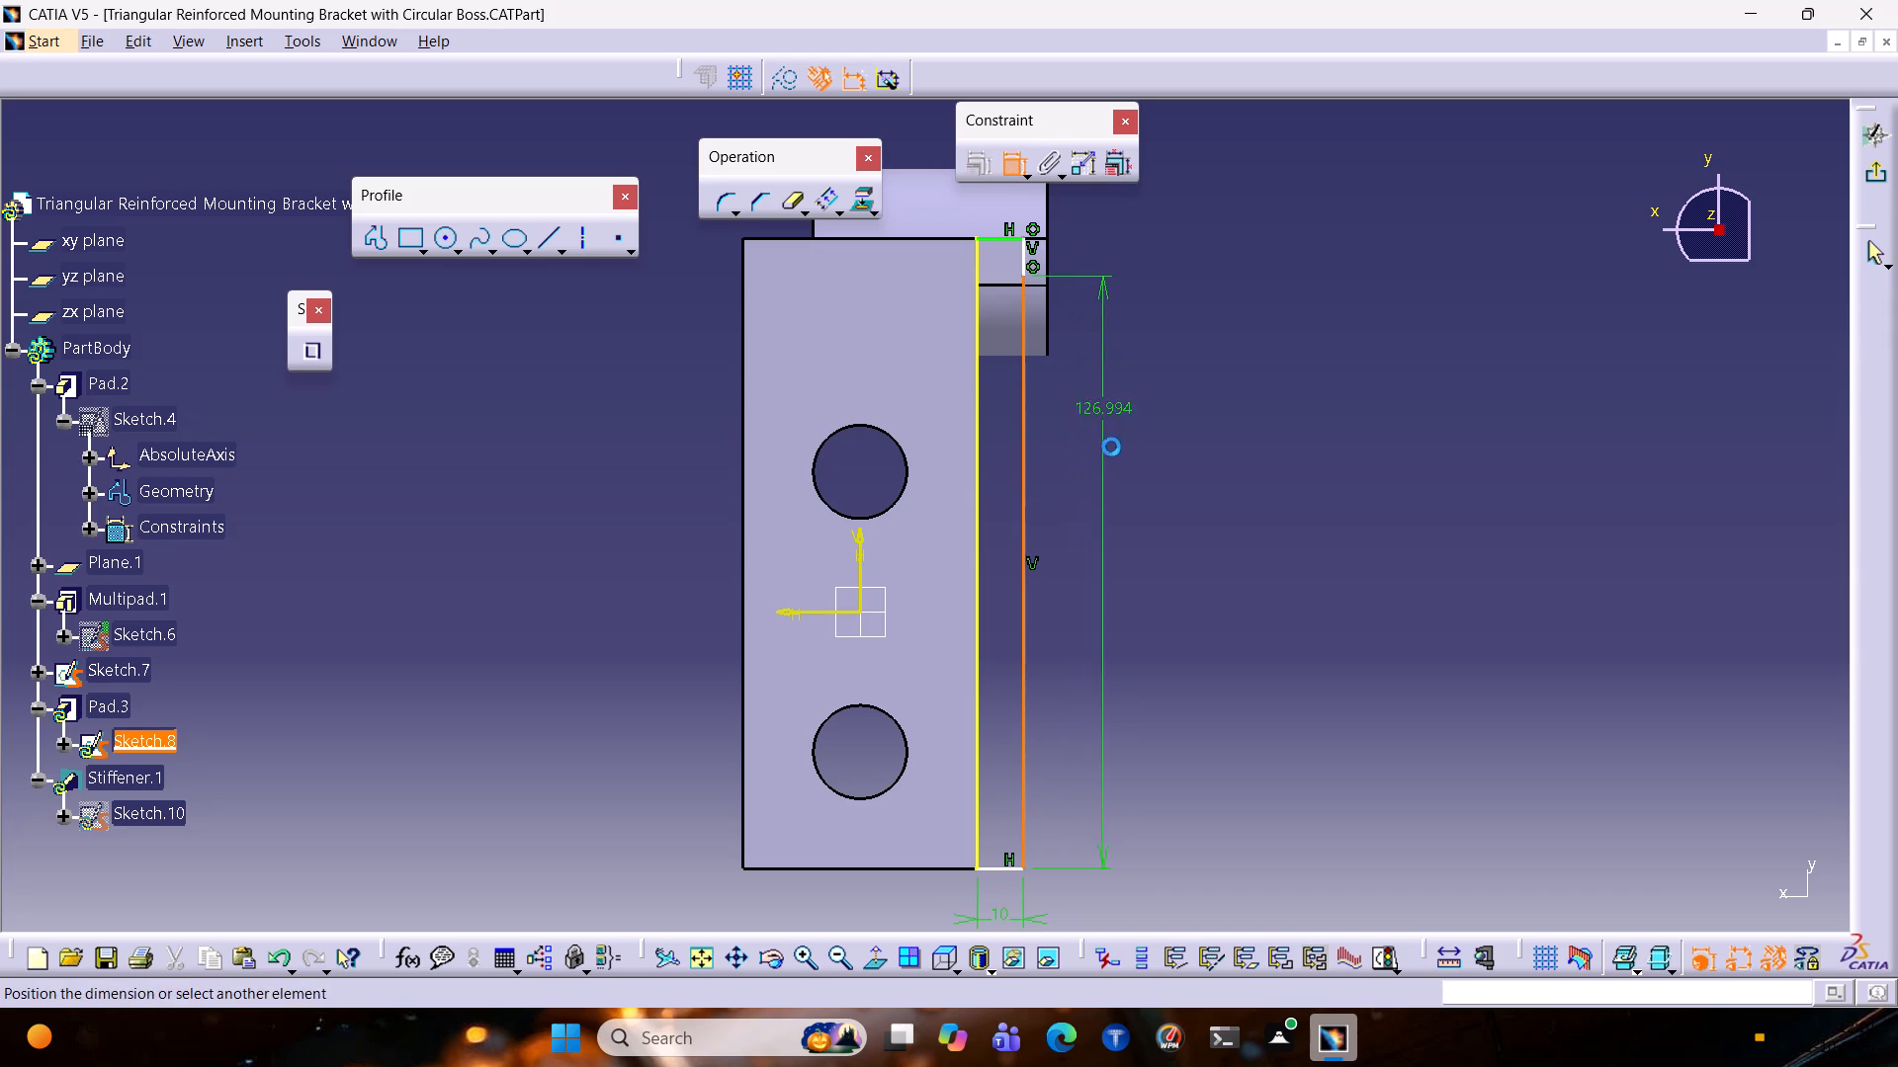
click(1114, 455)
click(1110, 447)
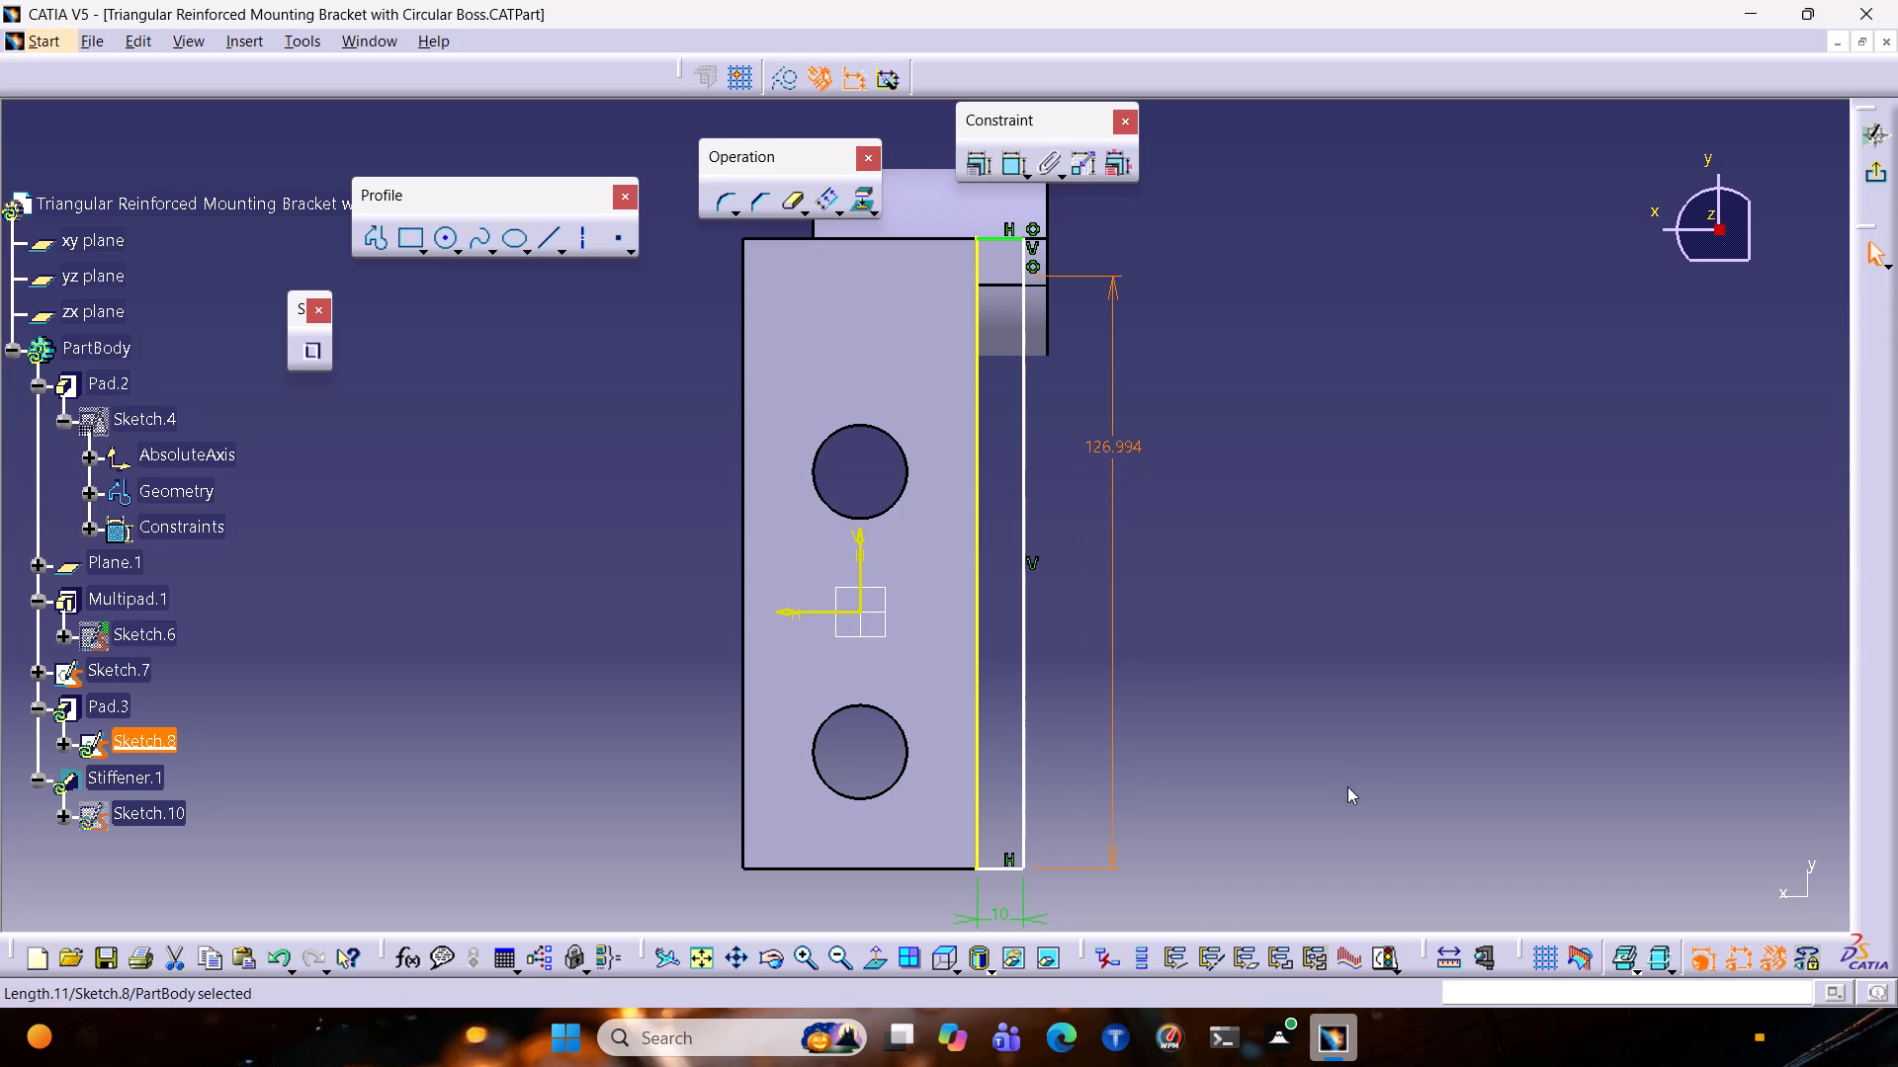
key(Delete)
Exit Sketch.8 and inspect the bracket from several sides around the base plate's corner at the stiffener.
click(1881, 173)
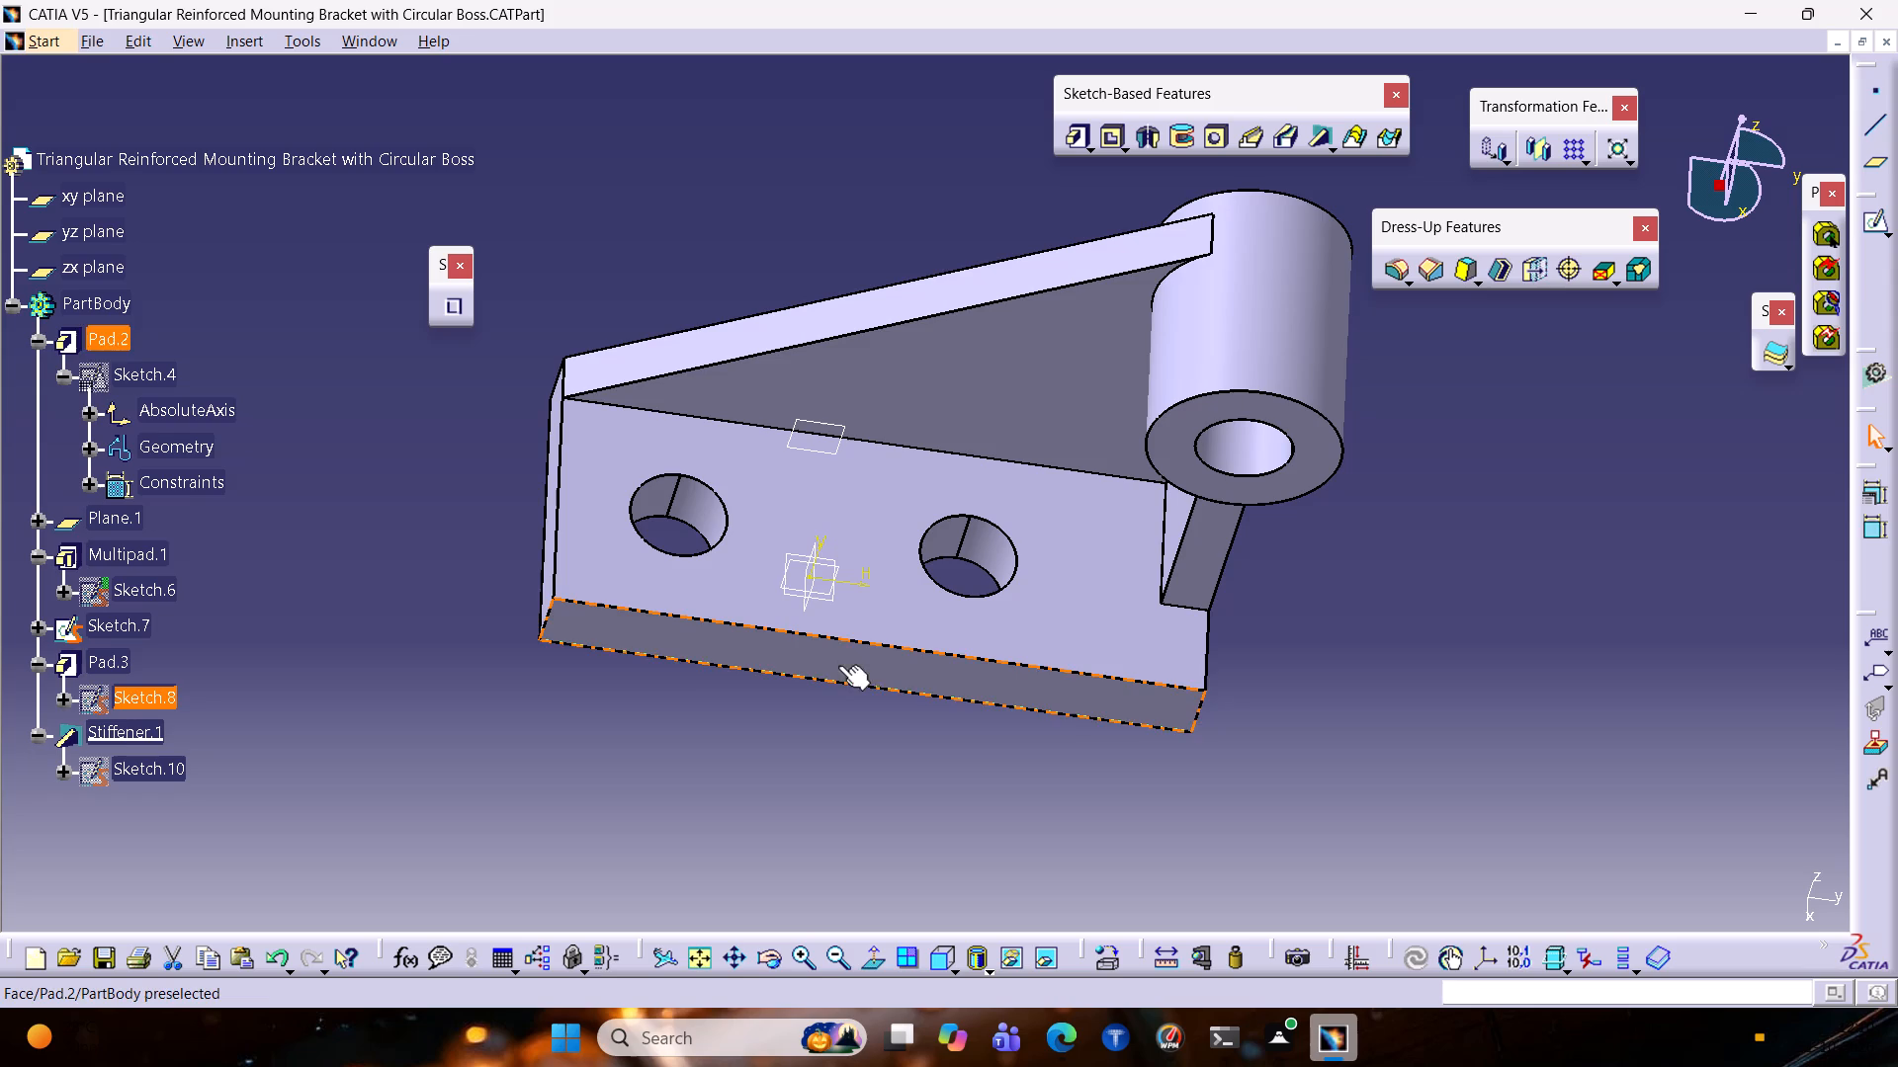
ctrl+middle_drag(1317, 625, 723, 604)
middle_drag(1351, 676, 1342, 676)
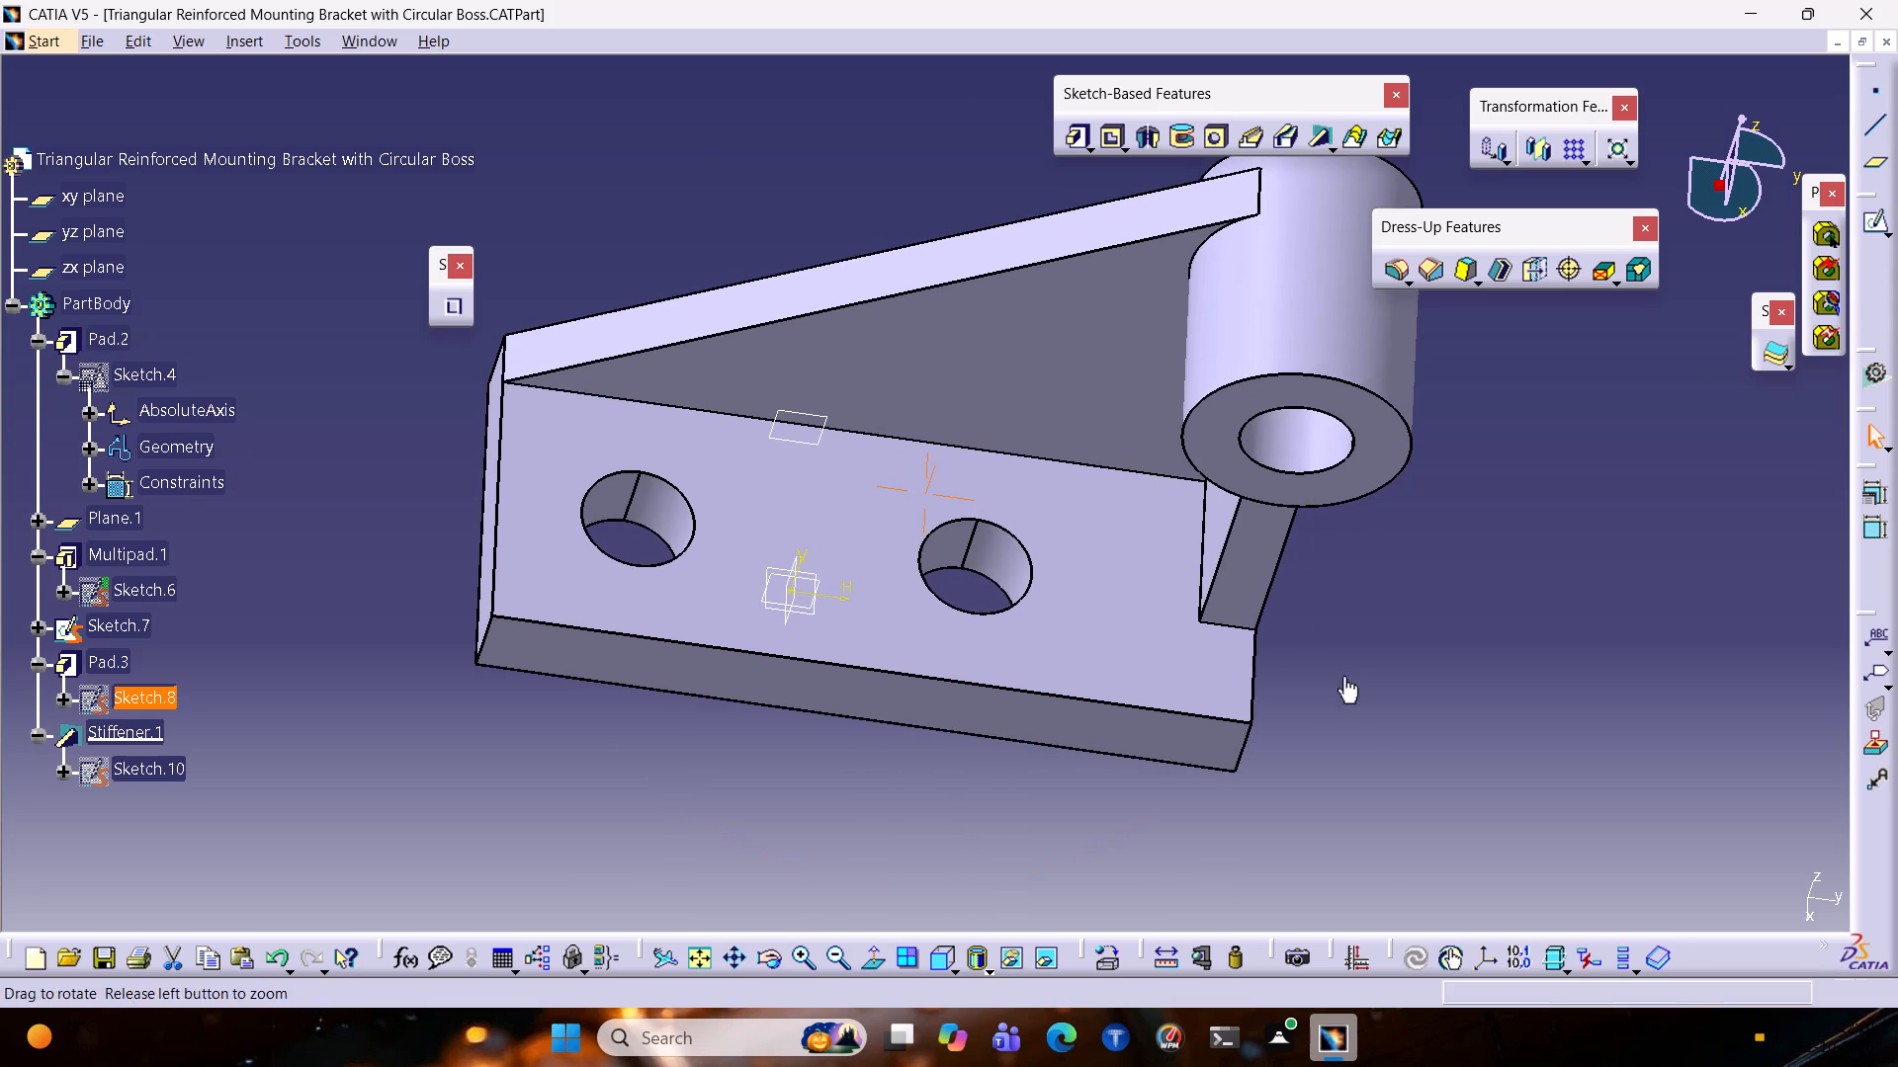
middle_drag(1342, 676, 131, 467)
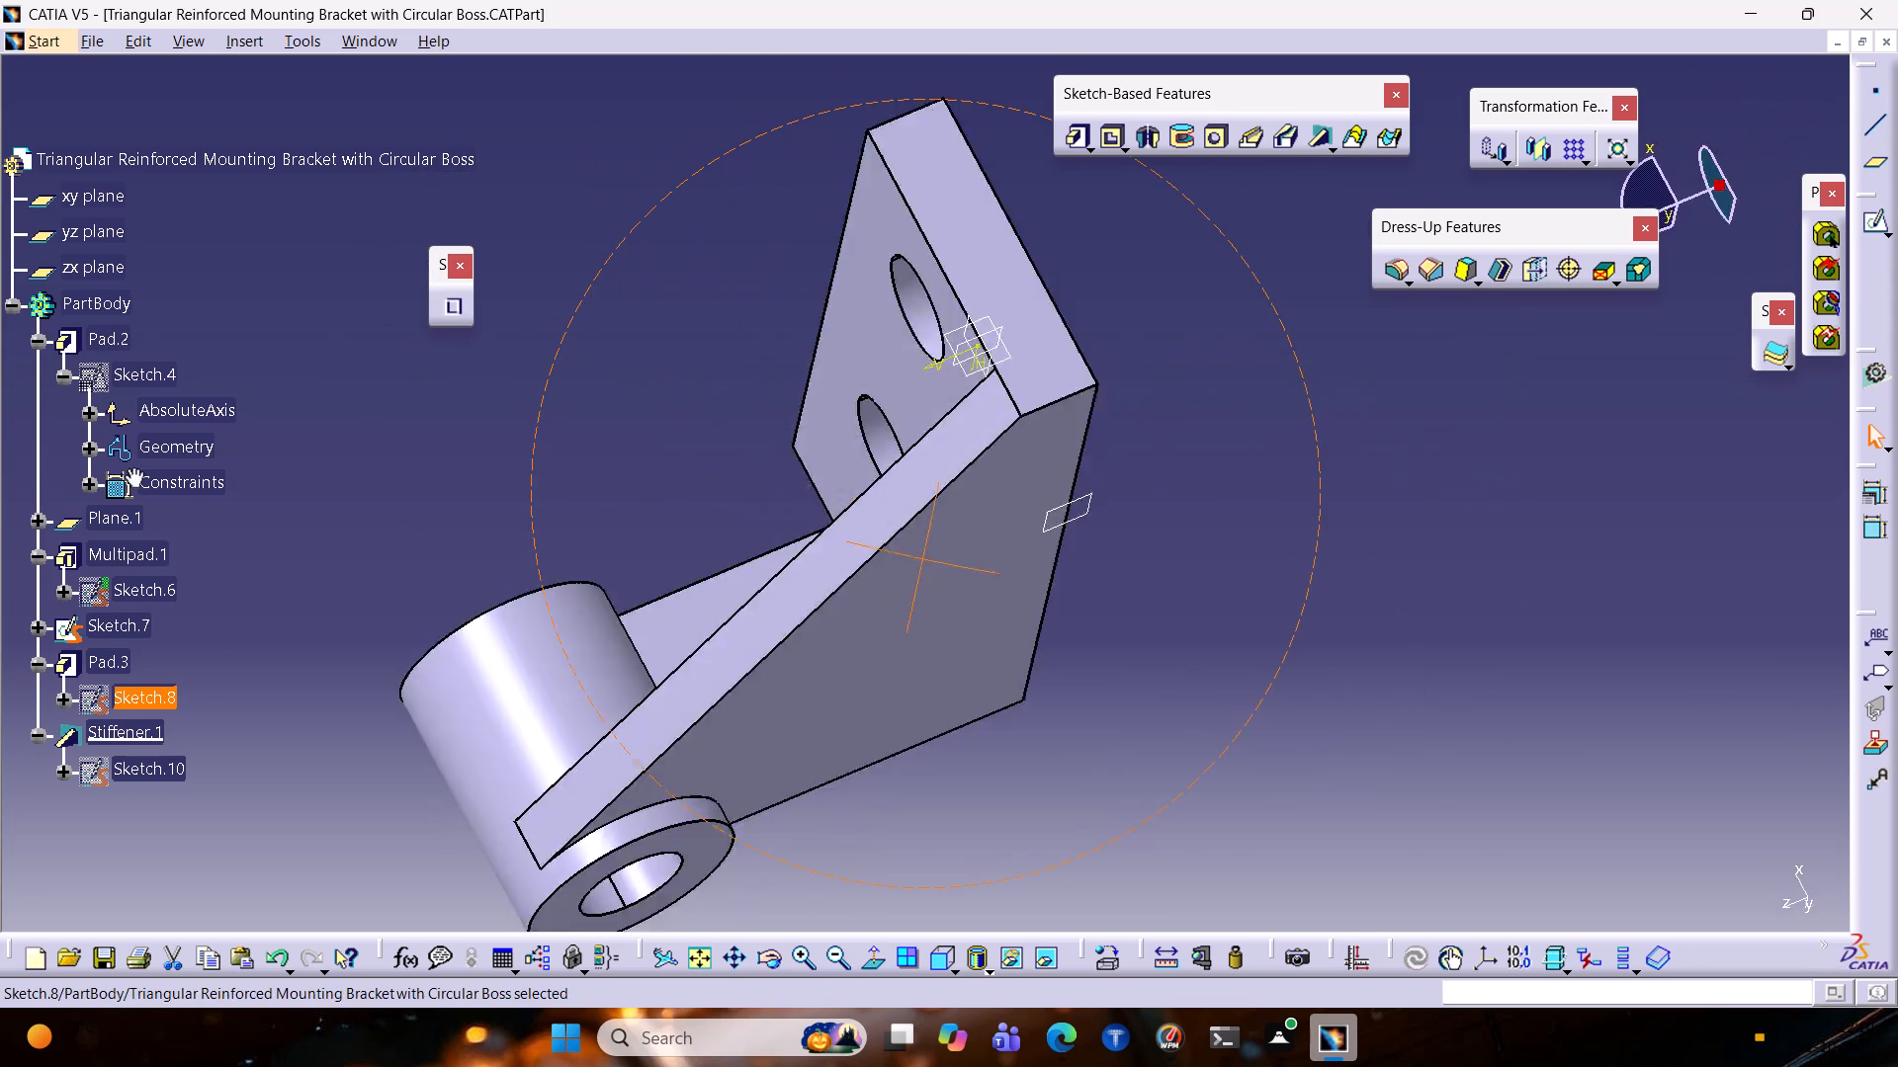
middle_drag(131, 467, 1057, 438)
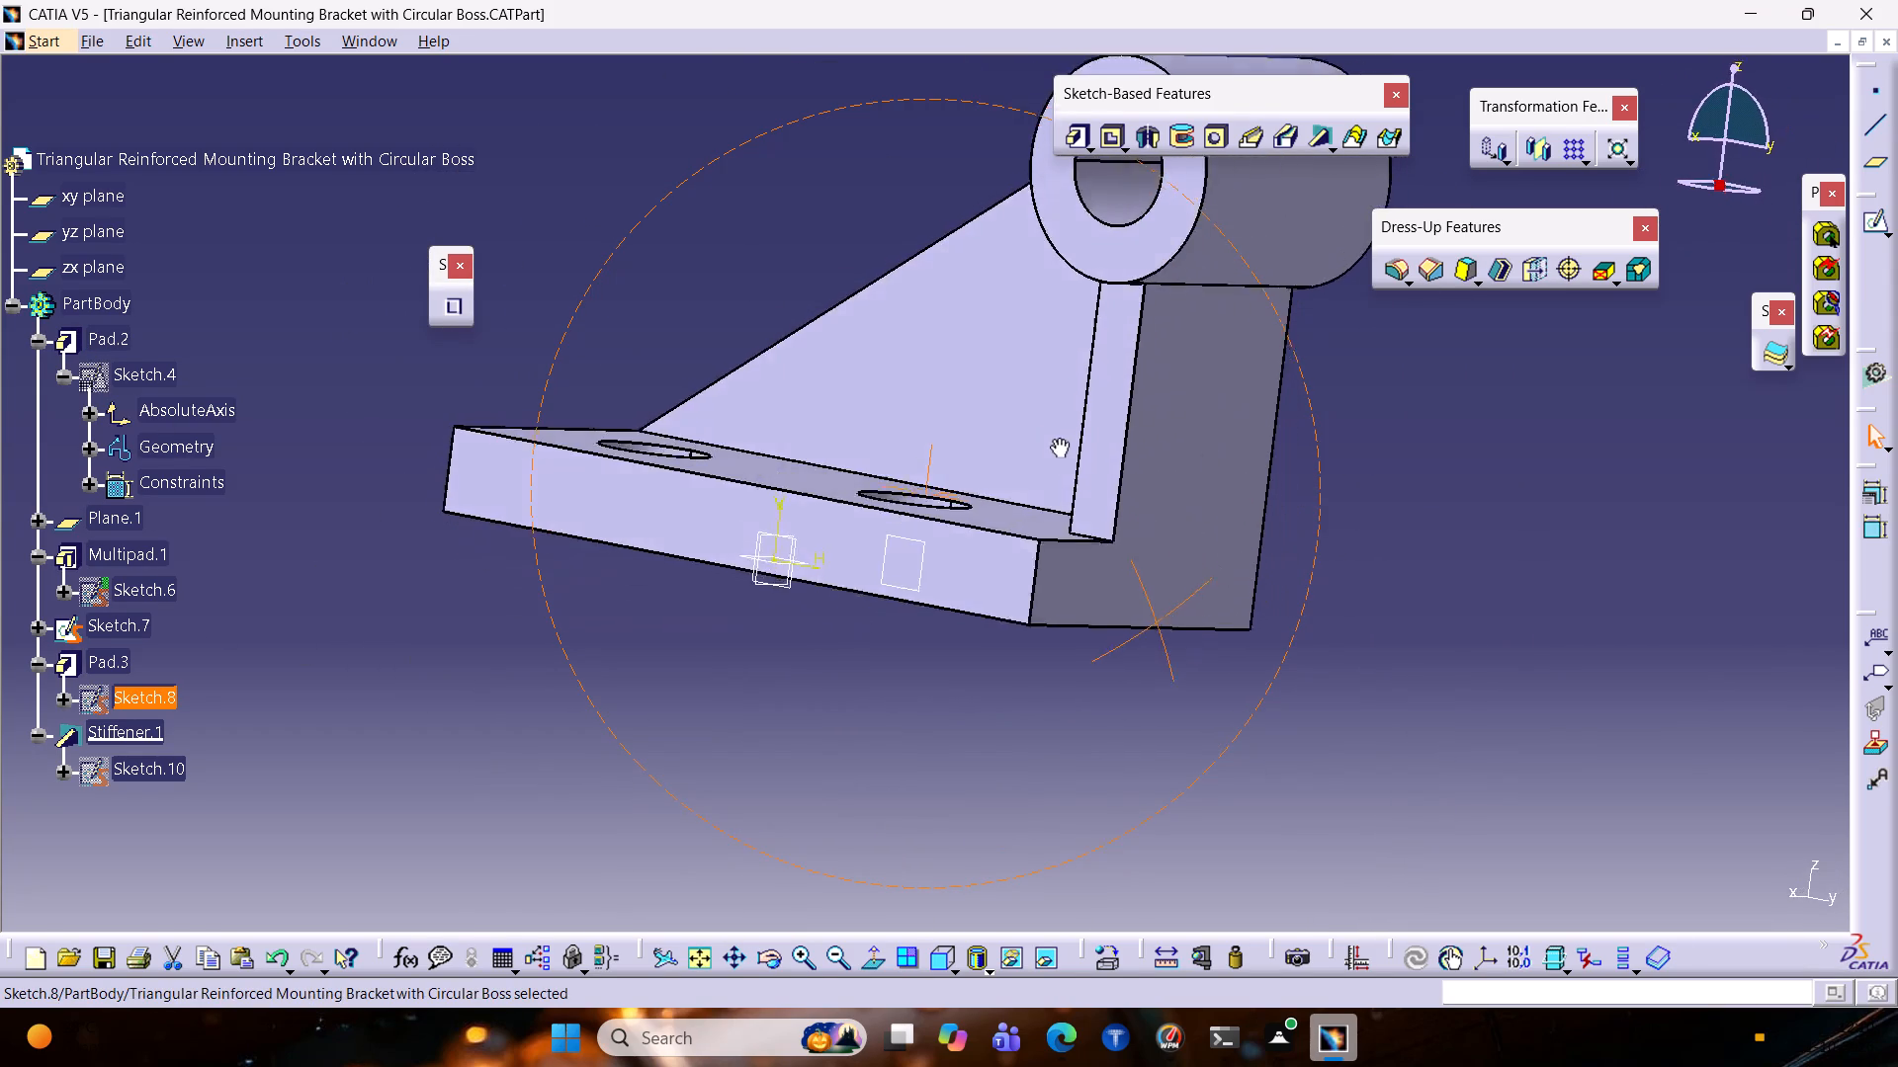
middle_drag(1057, 438, 1753, 373)
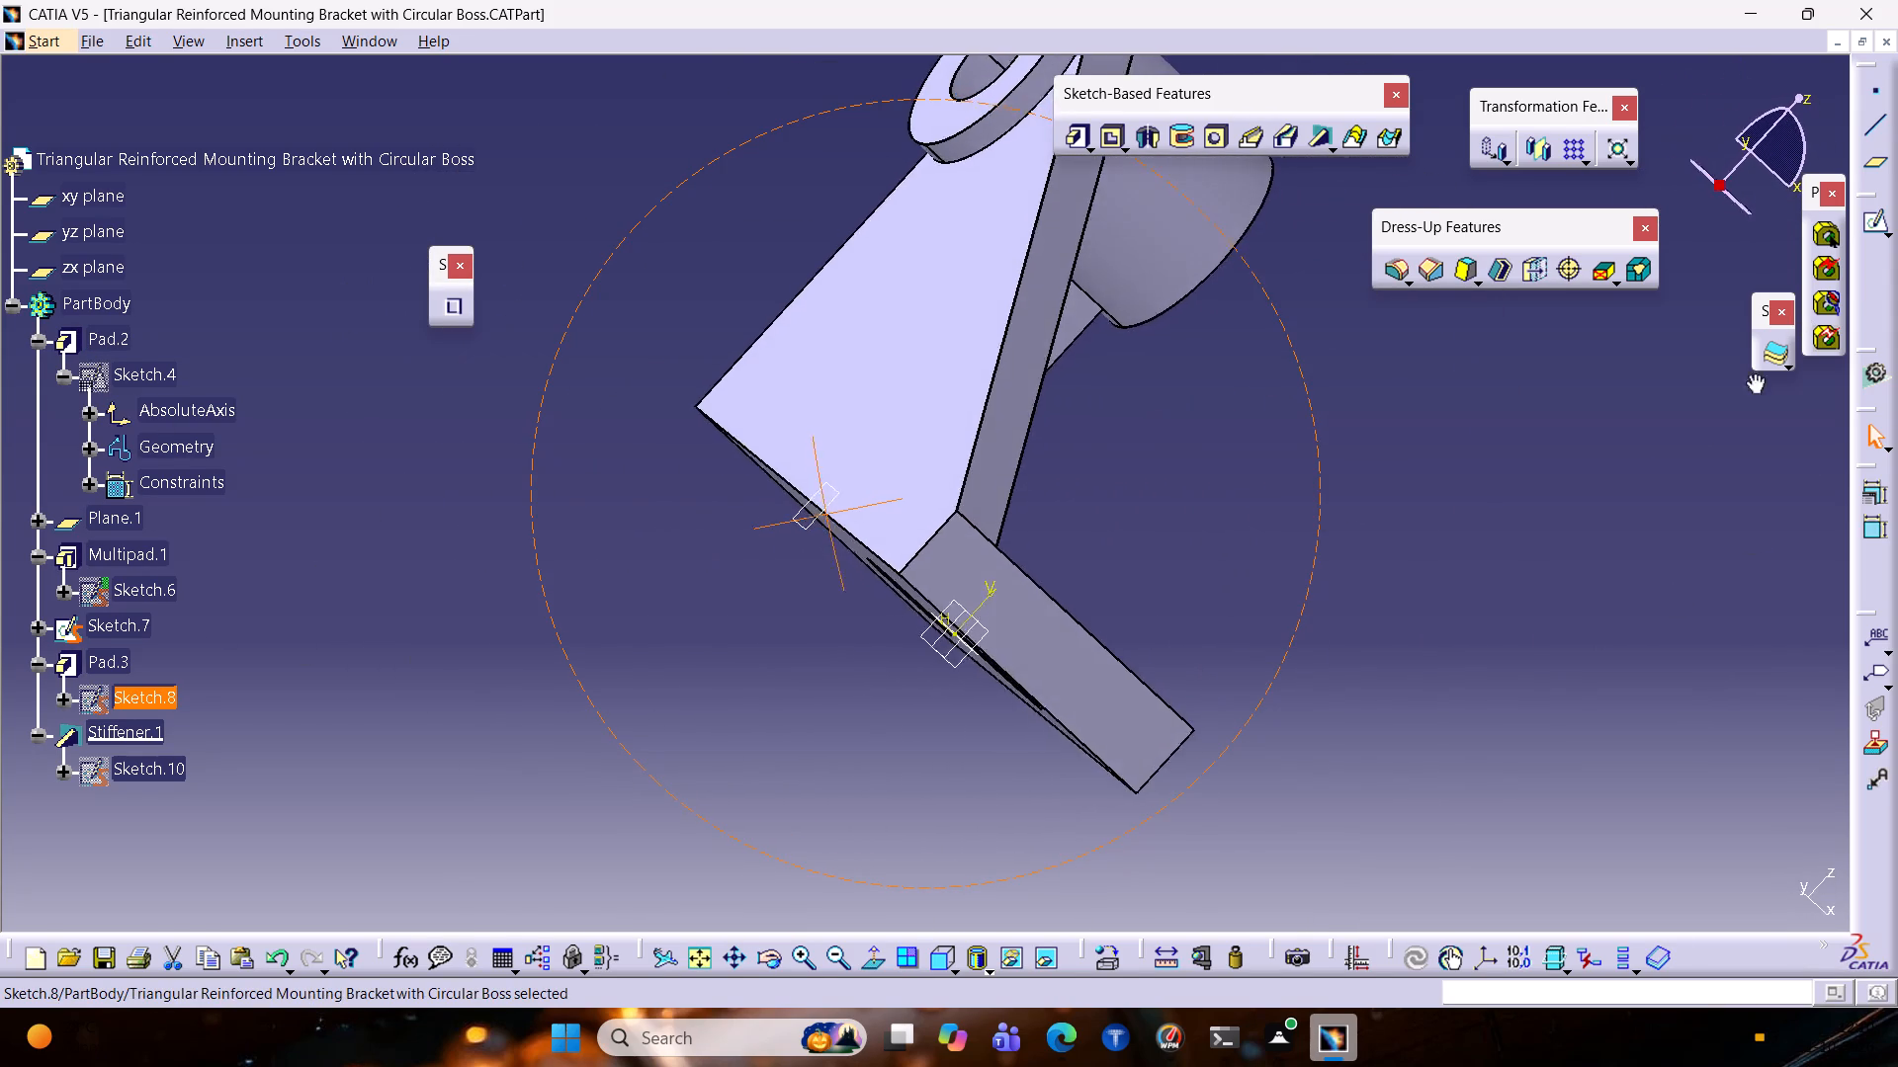
middle_drag(1753, 373, 1187, 433)
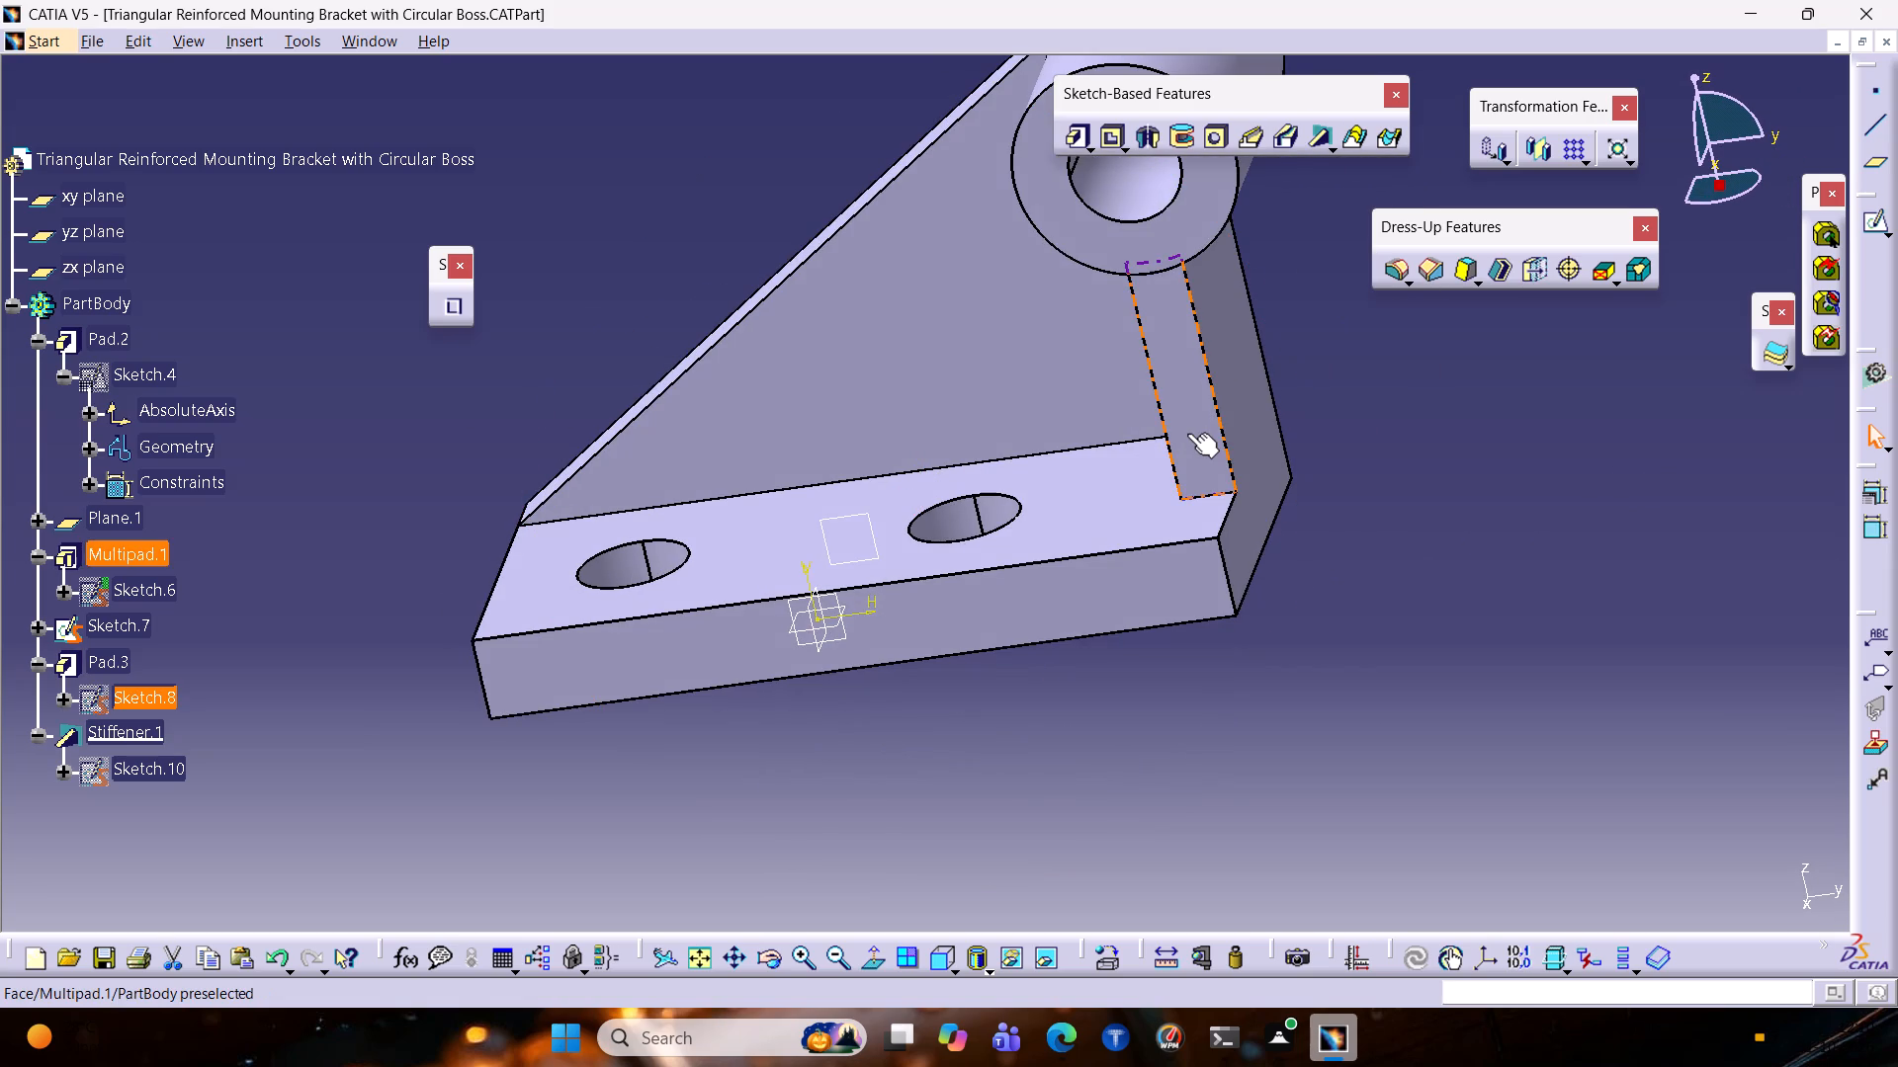
Save the part in Documents as the CATPart file "Triangular Reinforced Mounting Bracket with Circular Boss".
key(ctrl+s)
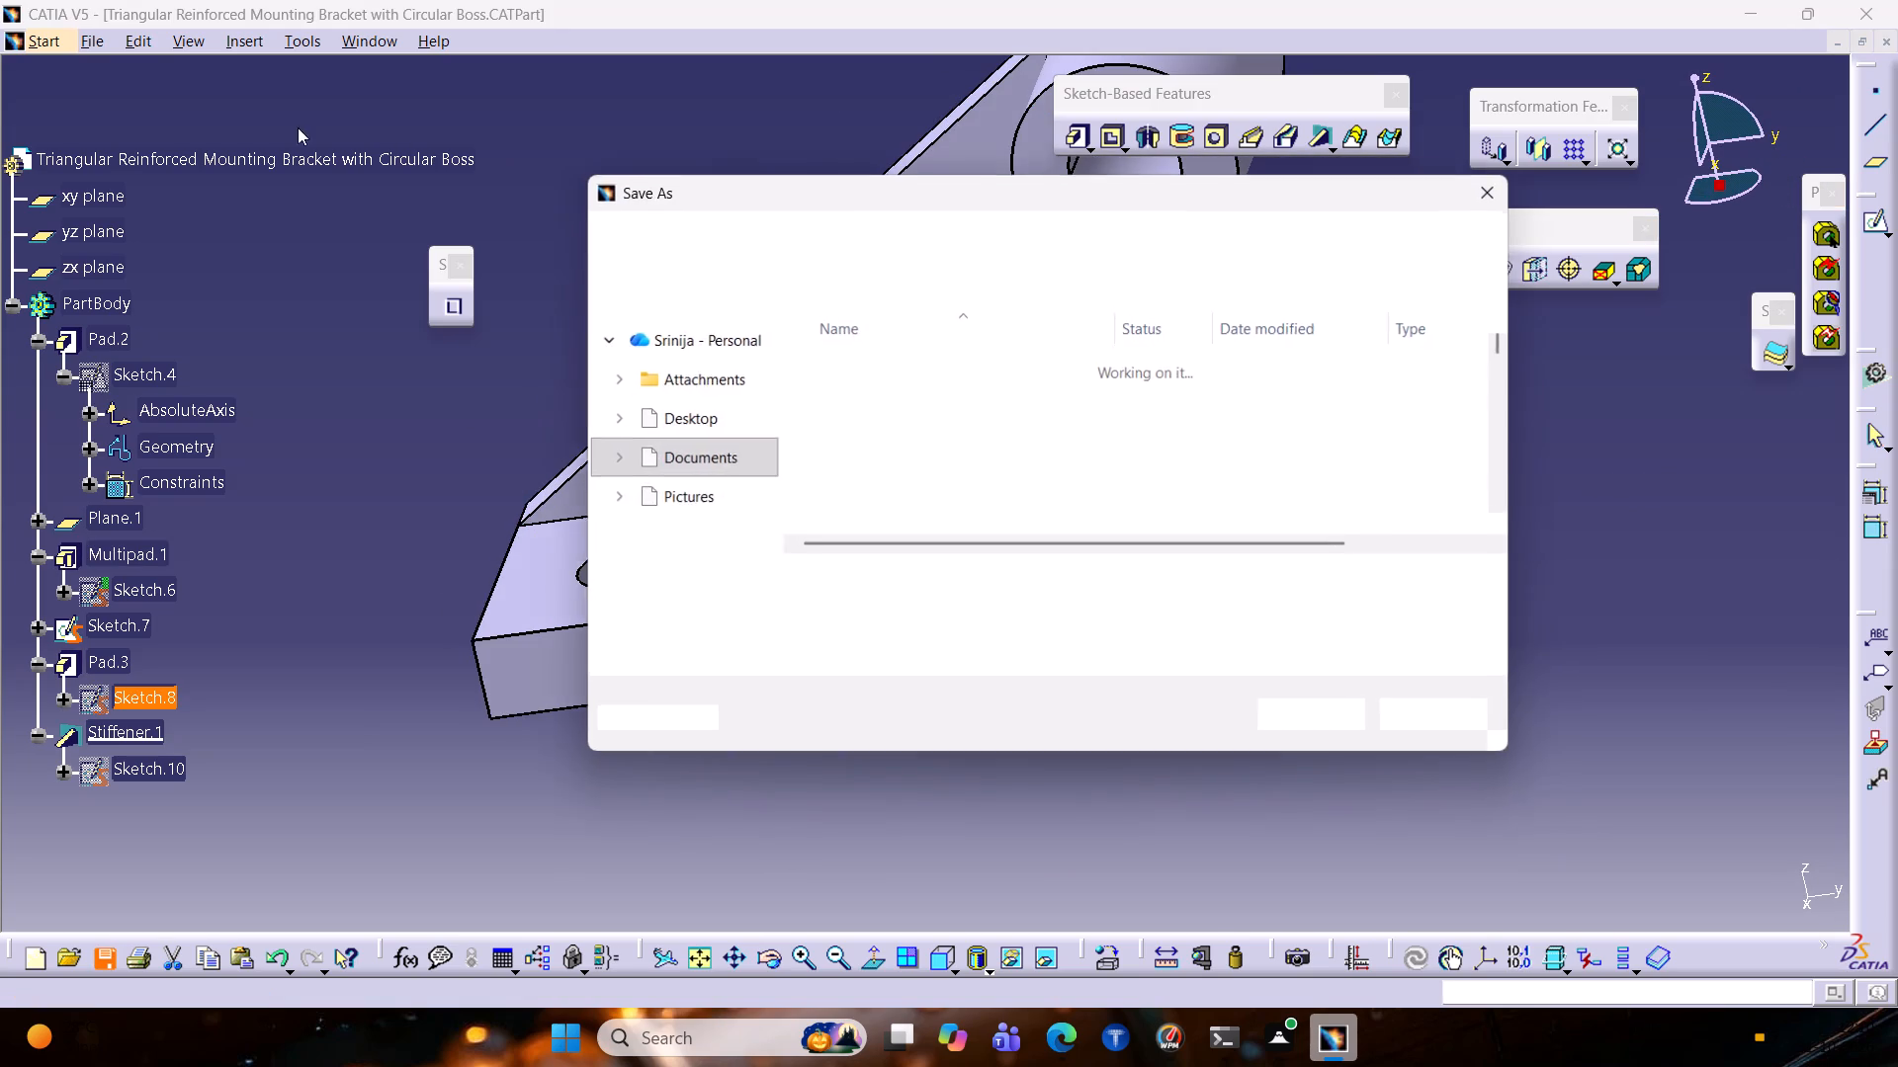
click(1276, 715)
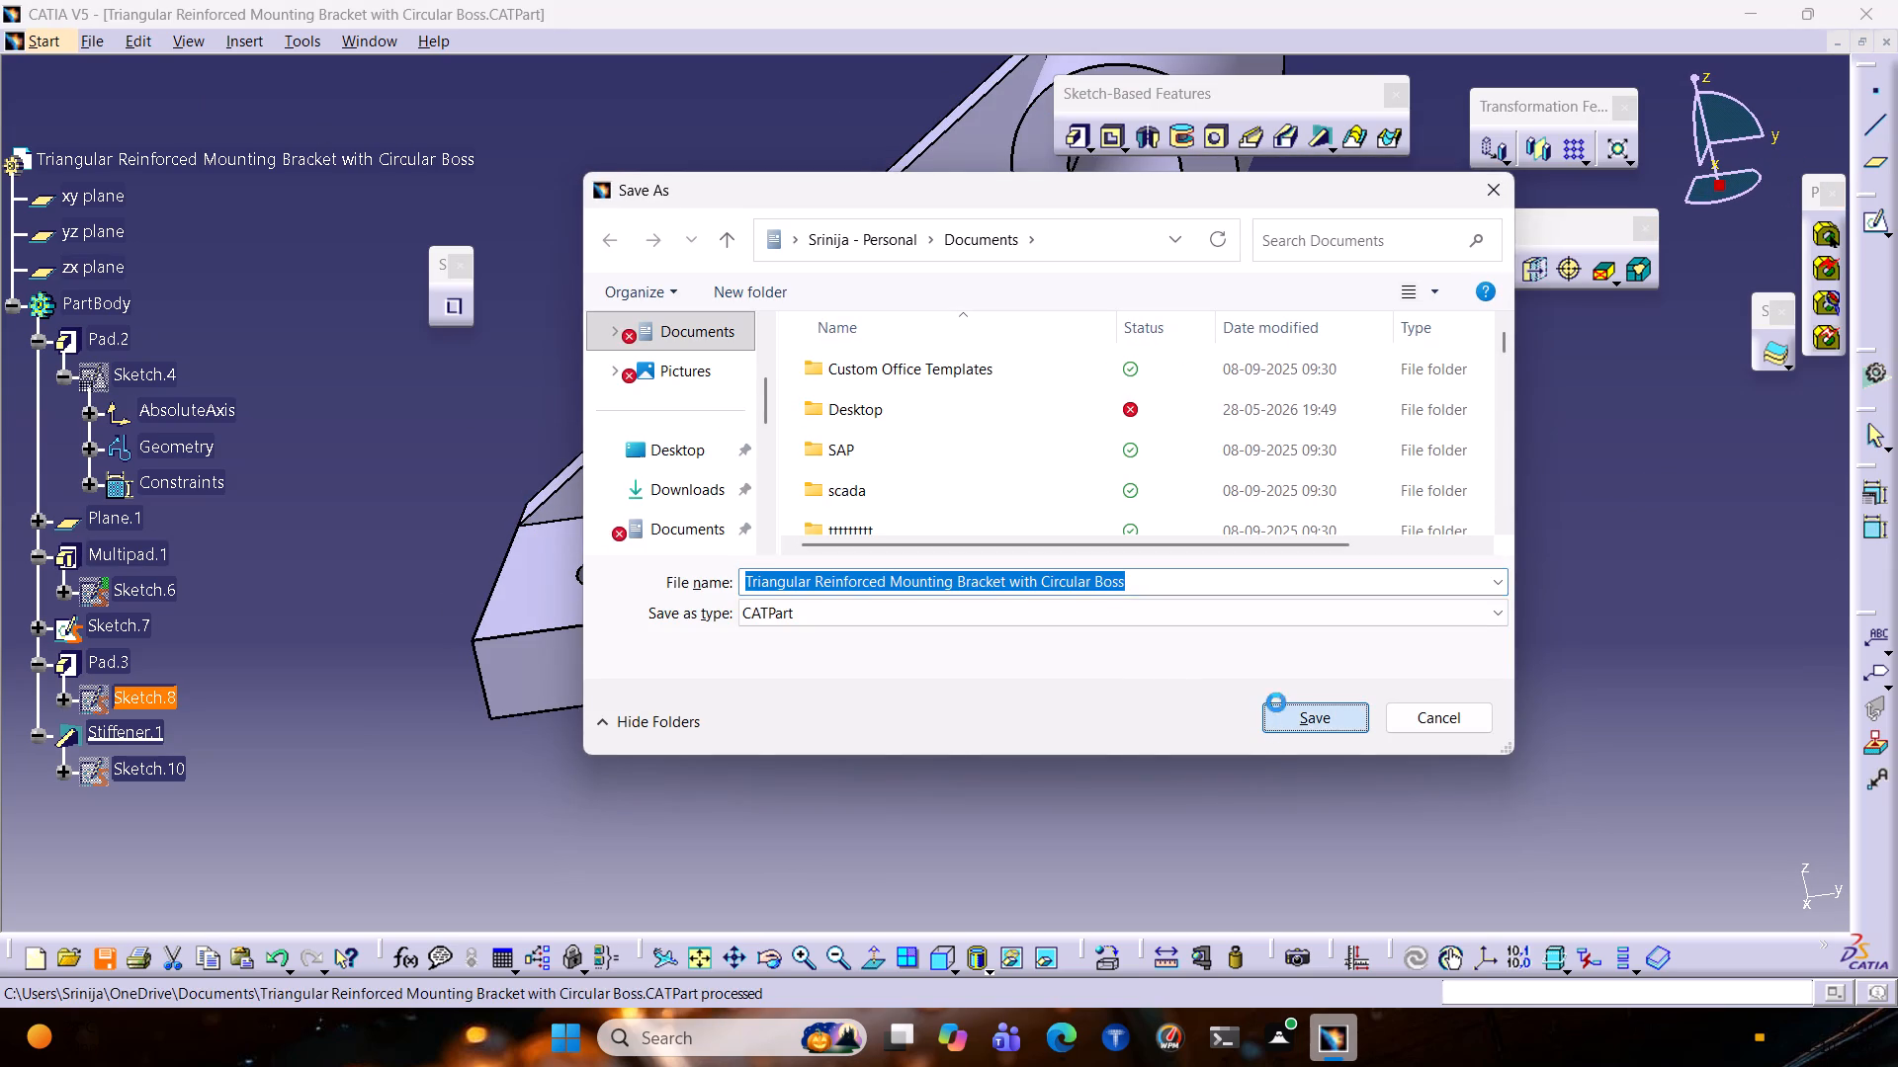
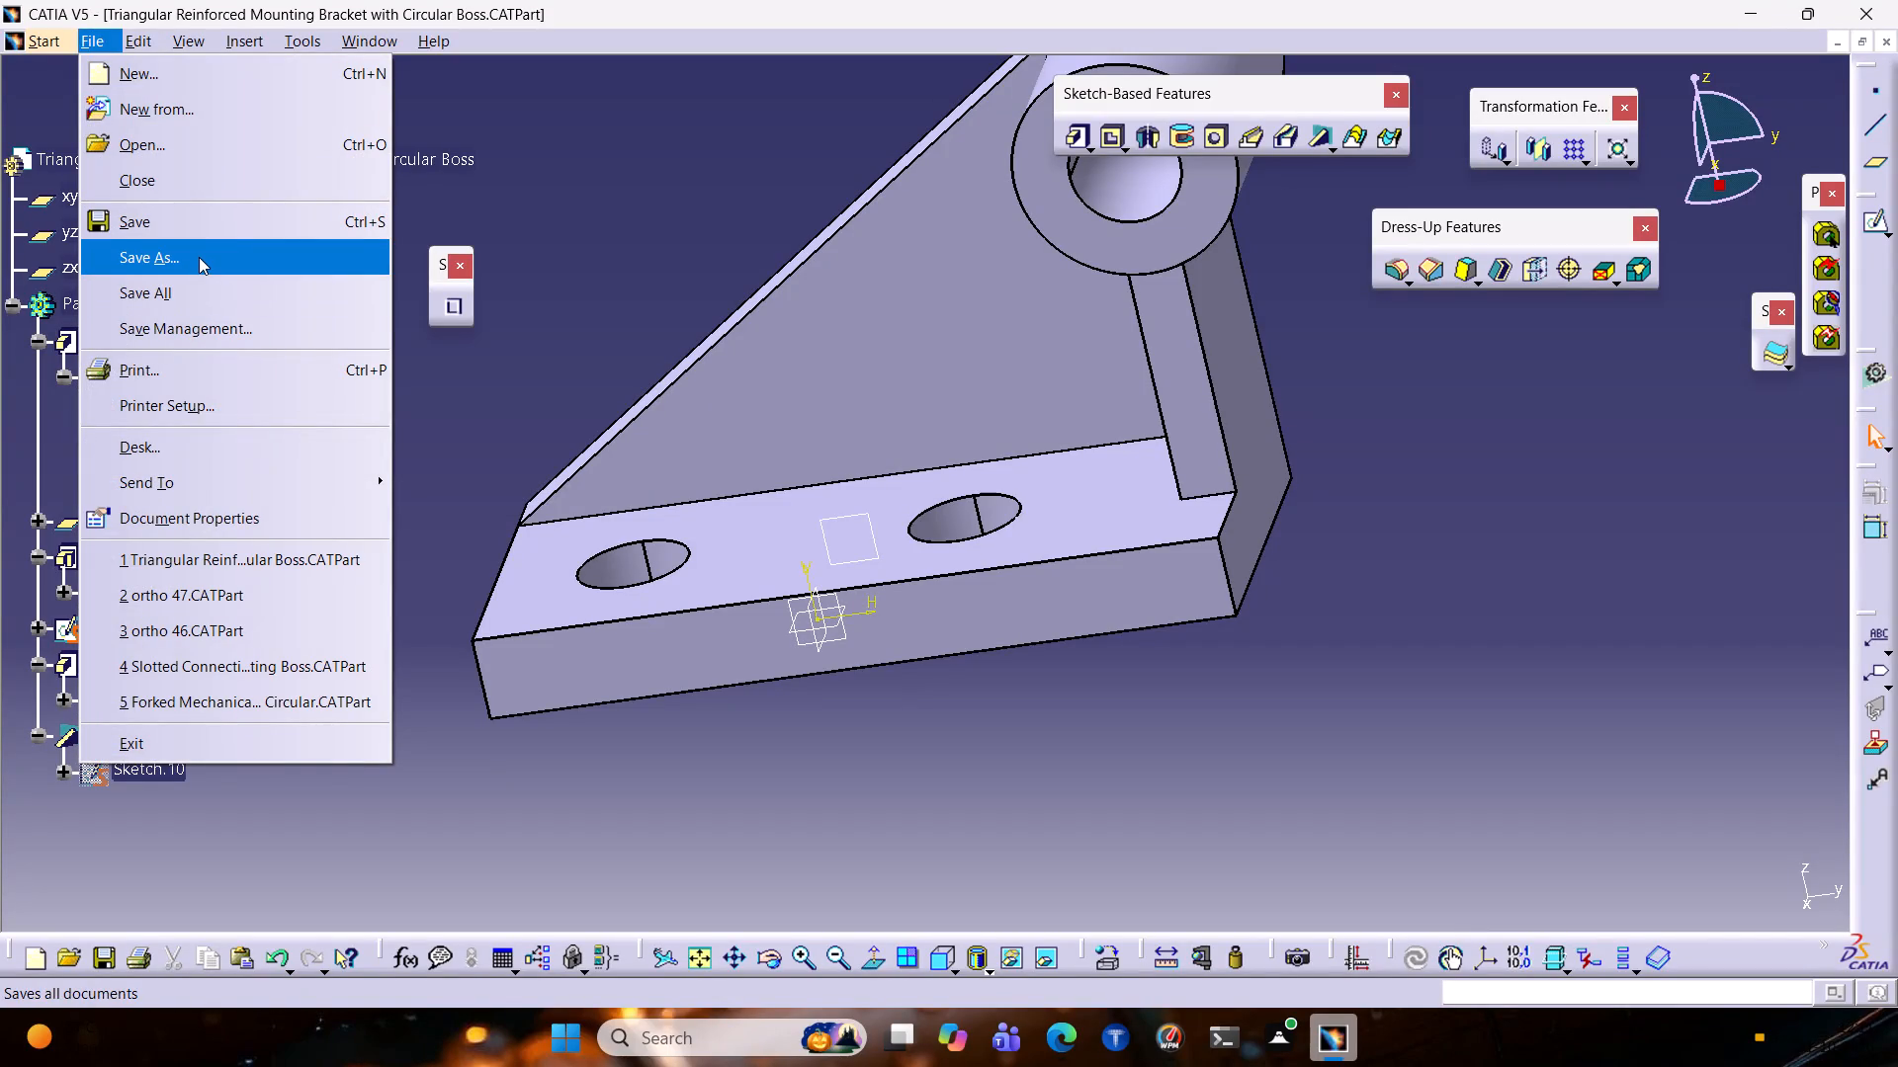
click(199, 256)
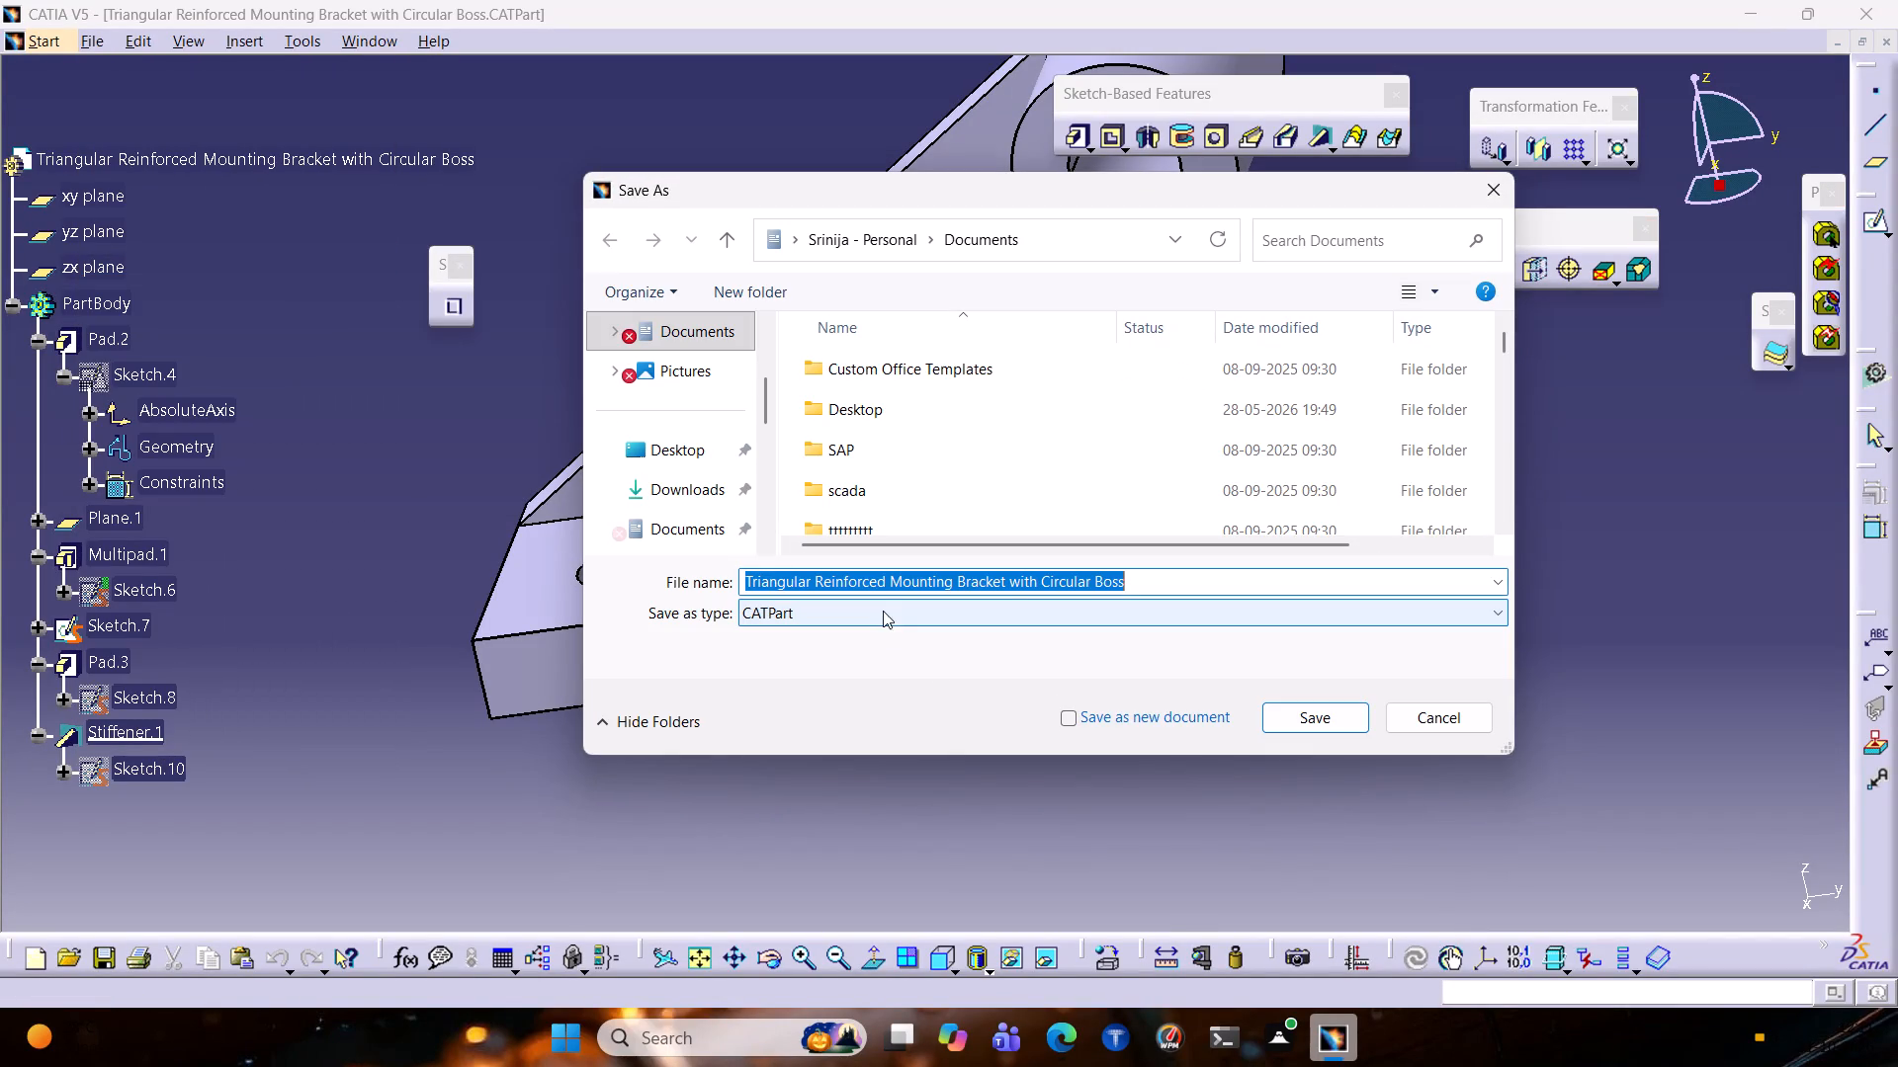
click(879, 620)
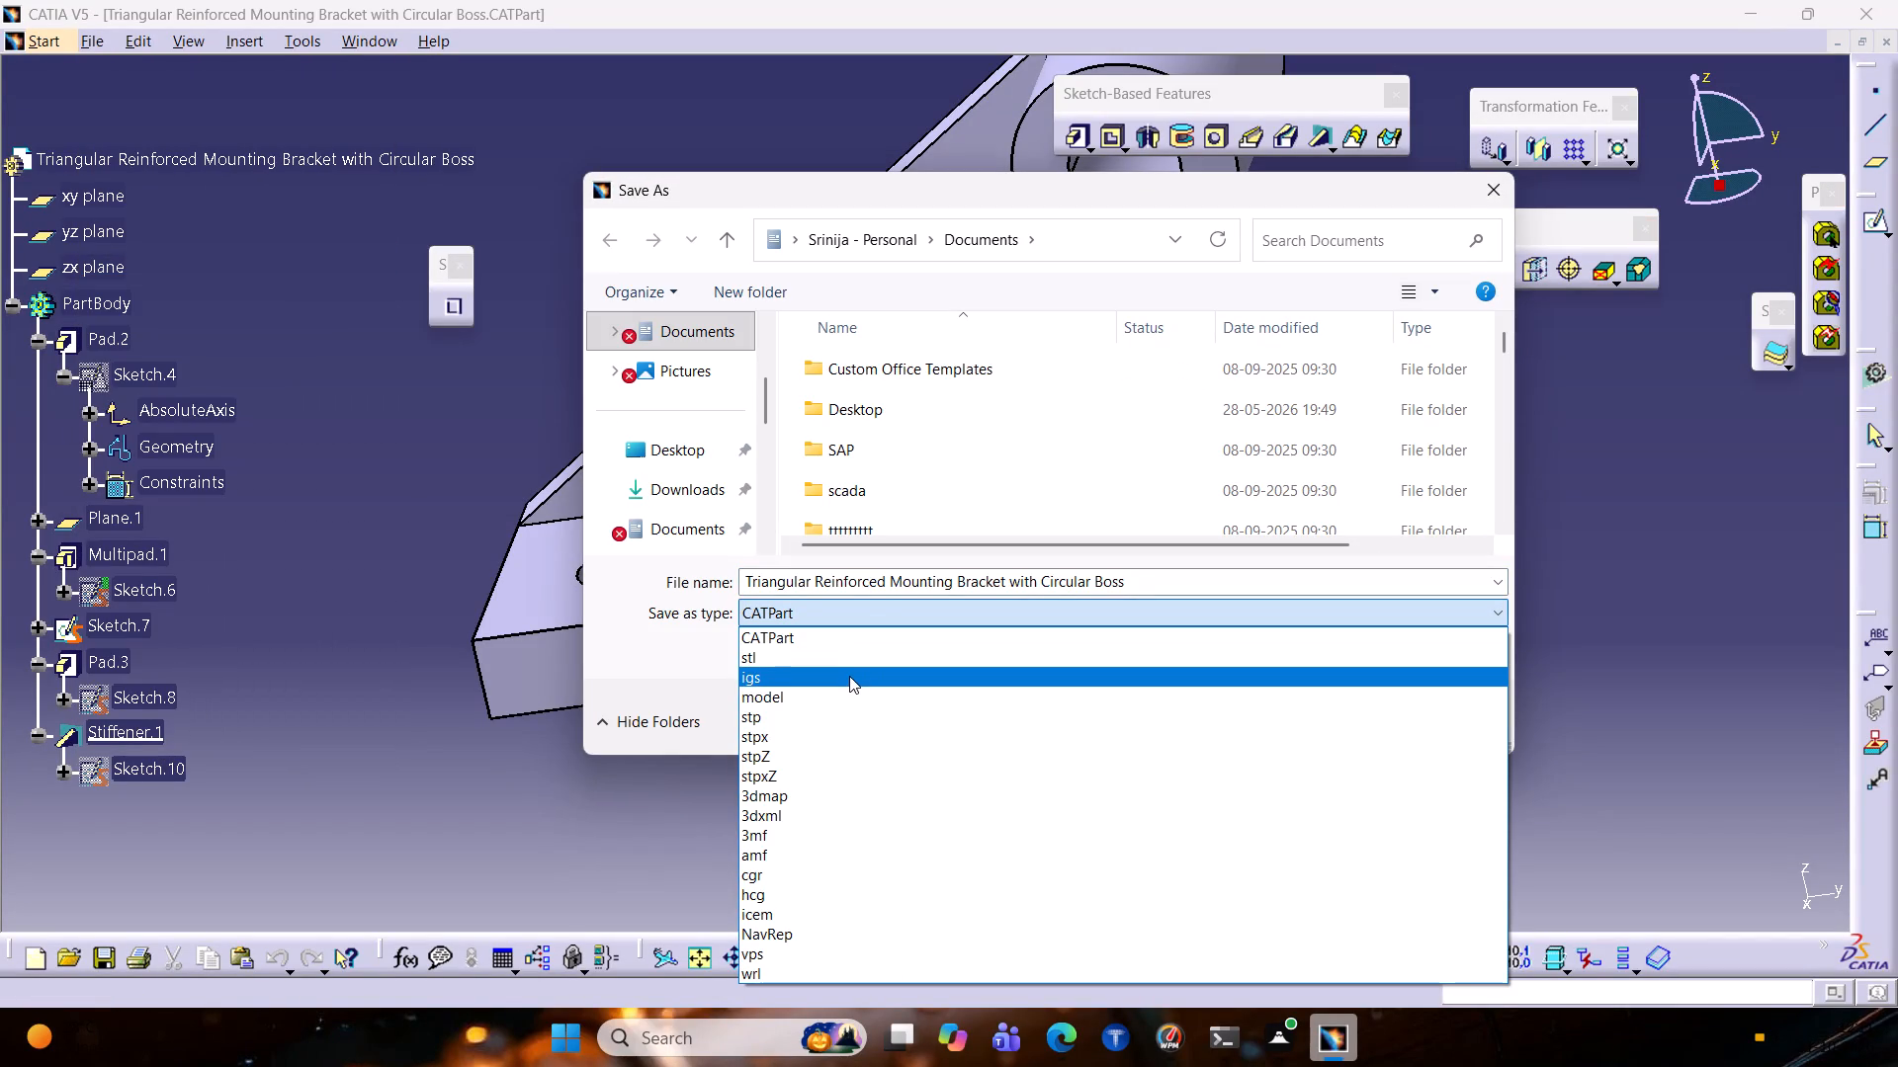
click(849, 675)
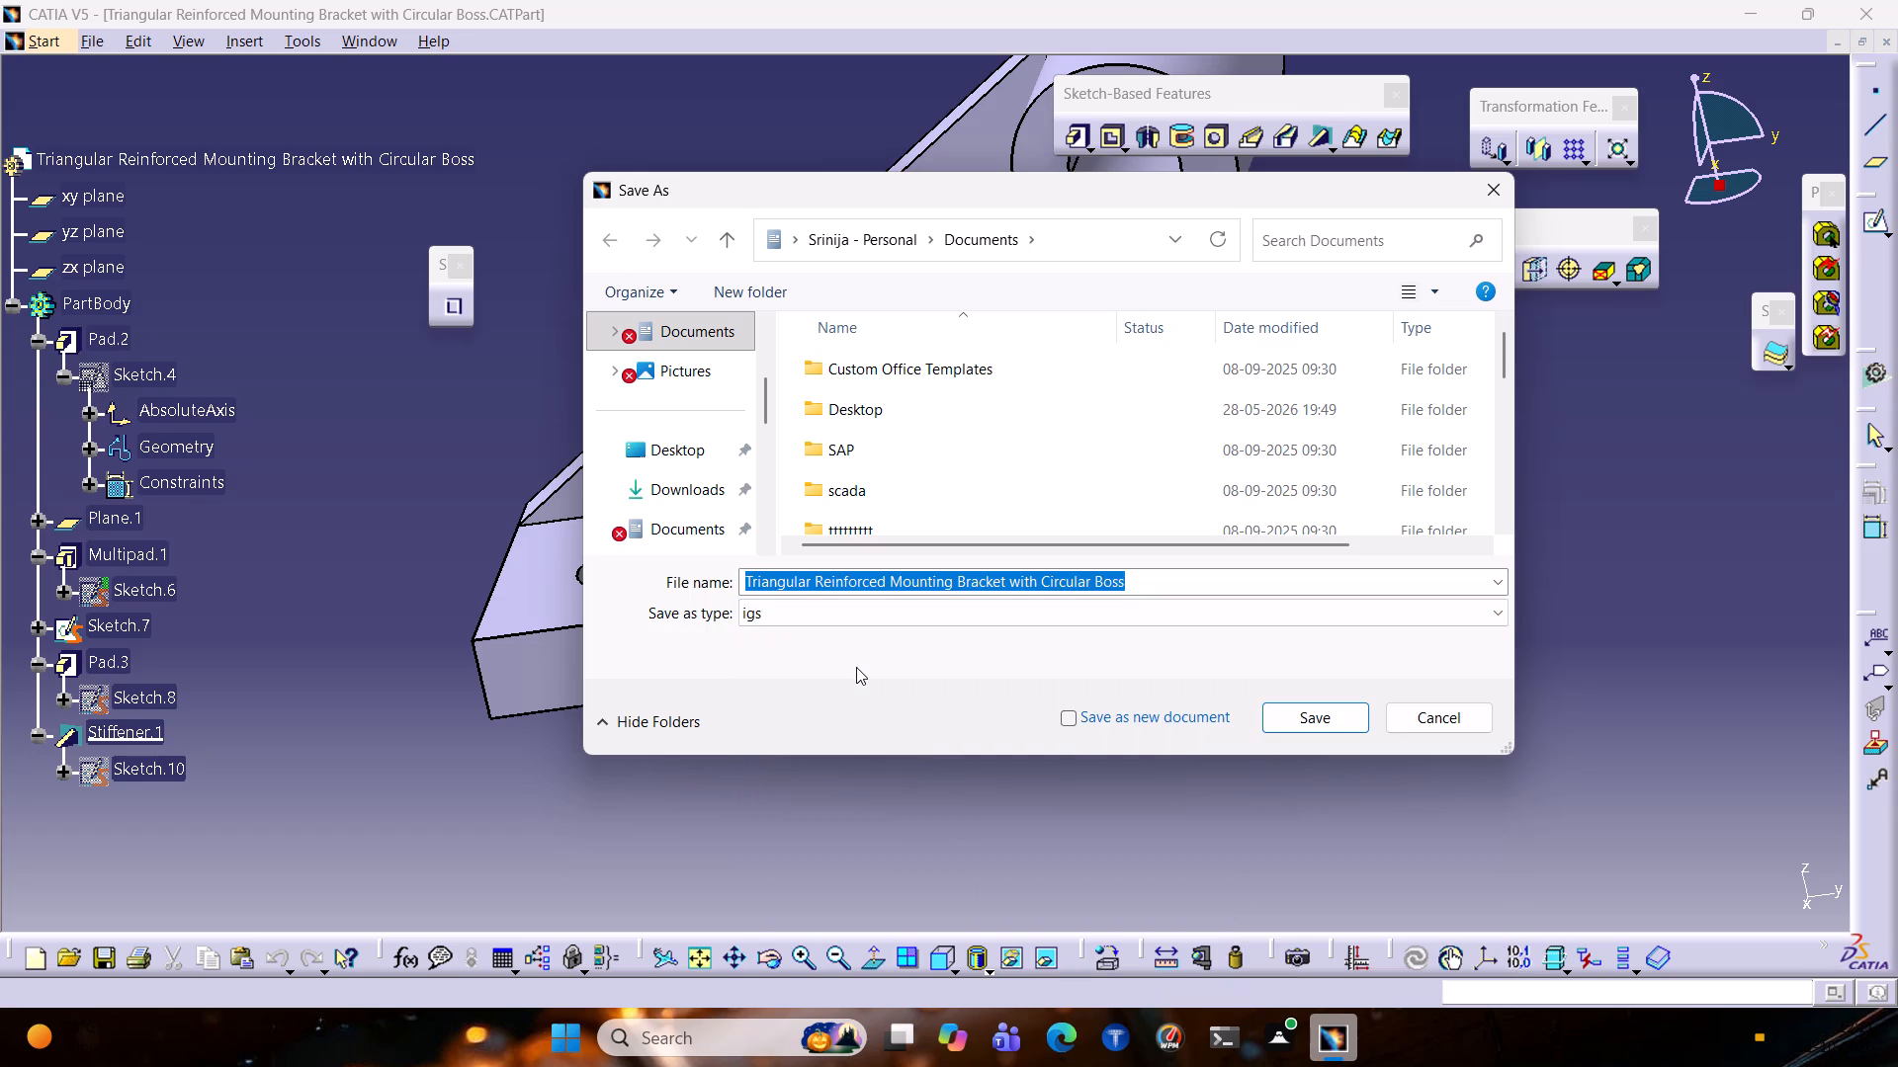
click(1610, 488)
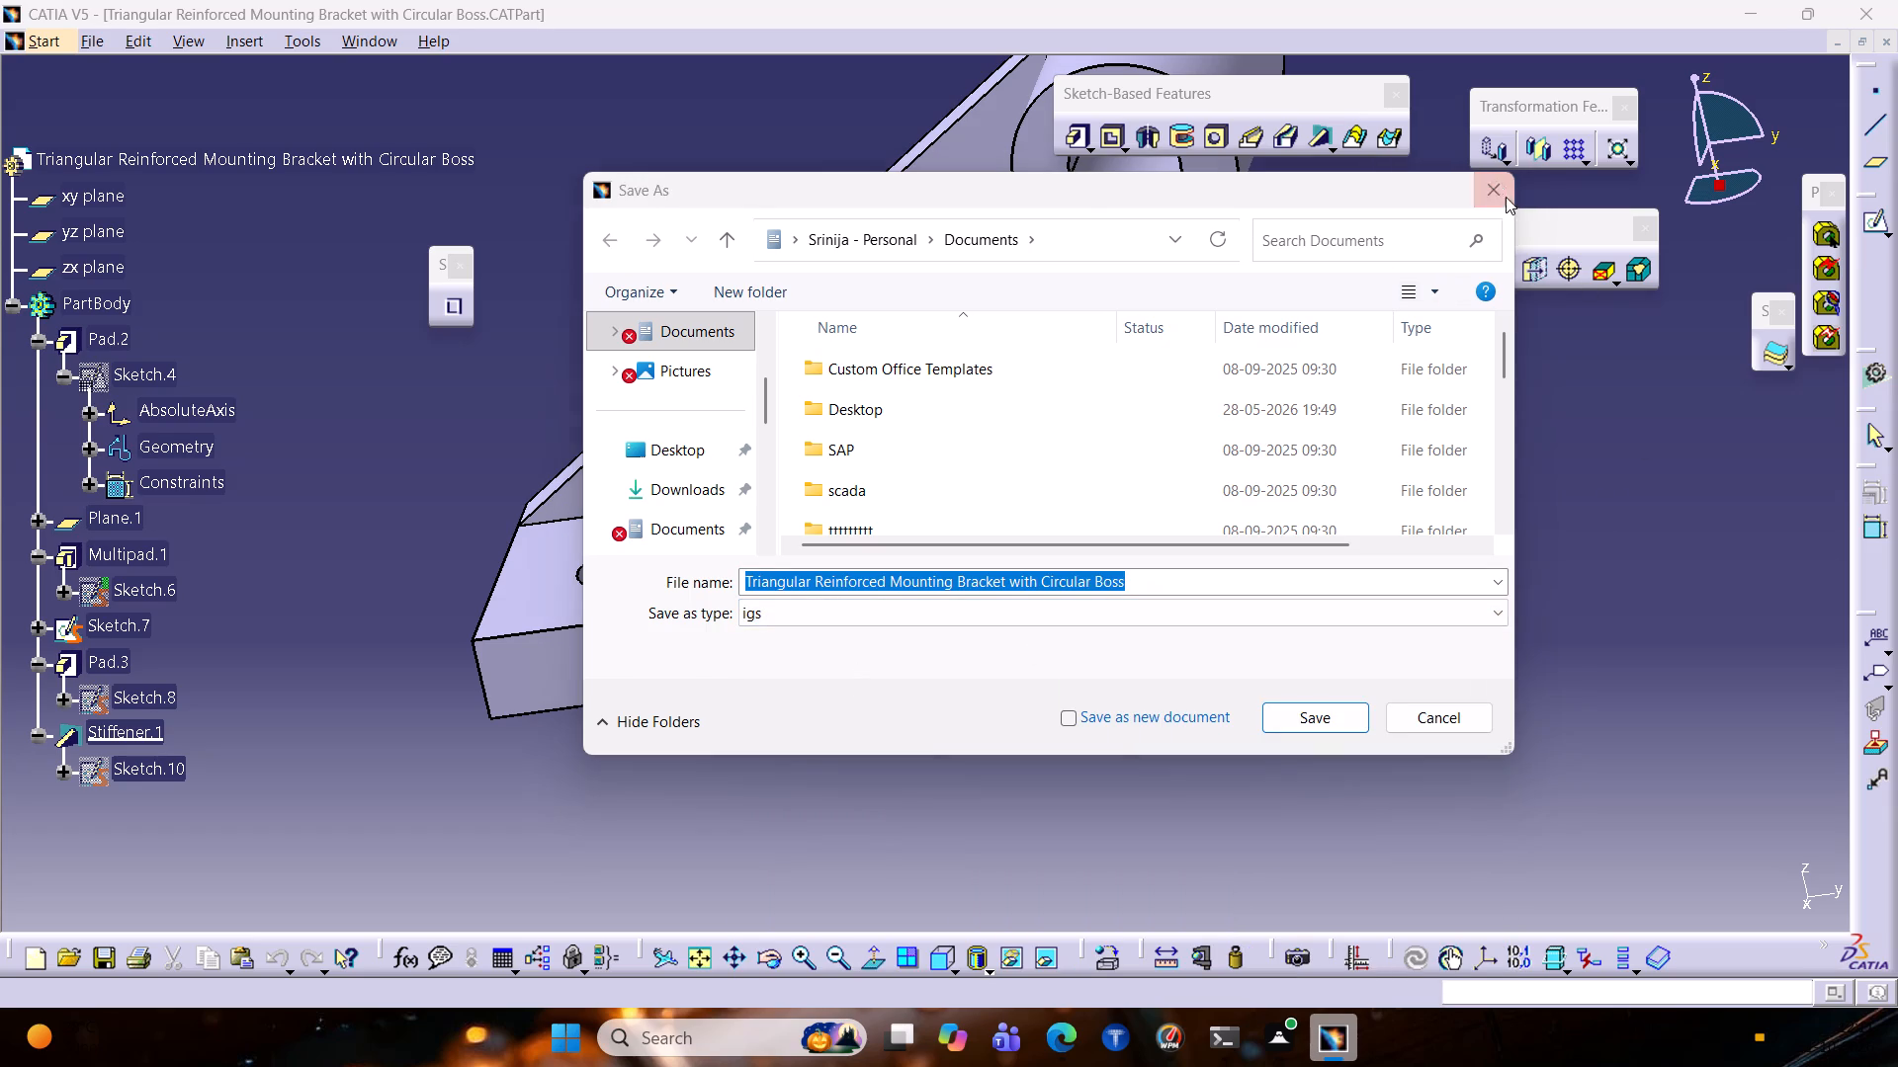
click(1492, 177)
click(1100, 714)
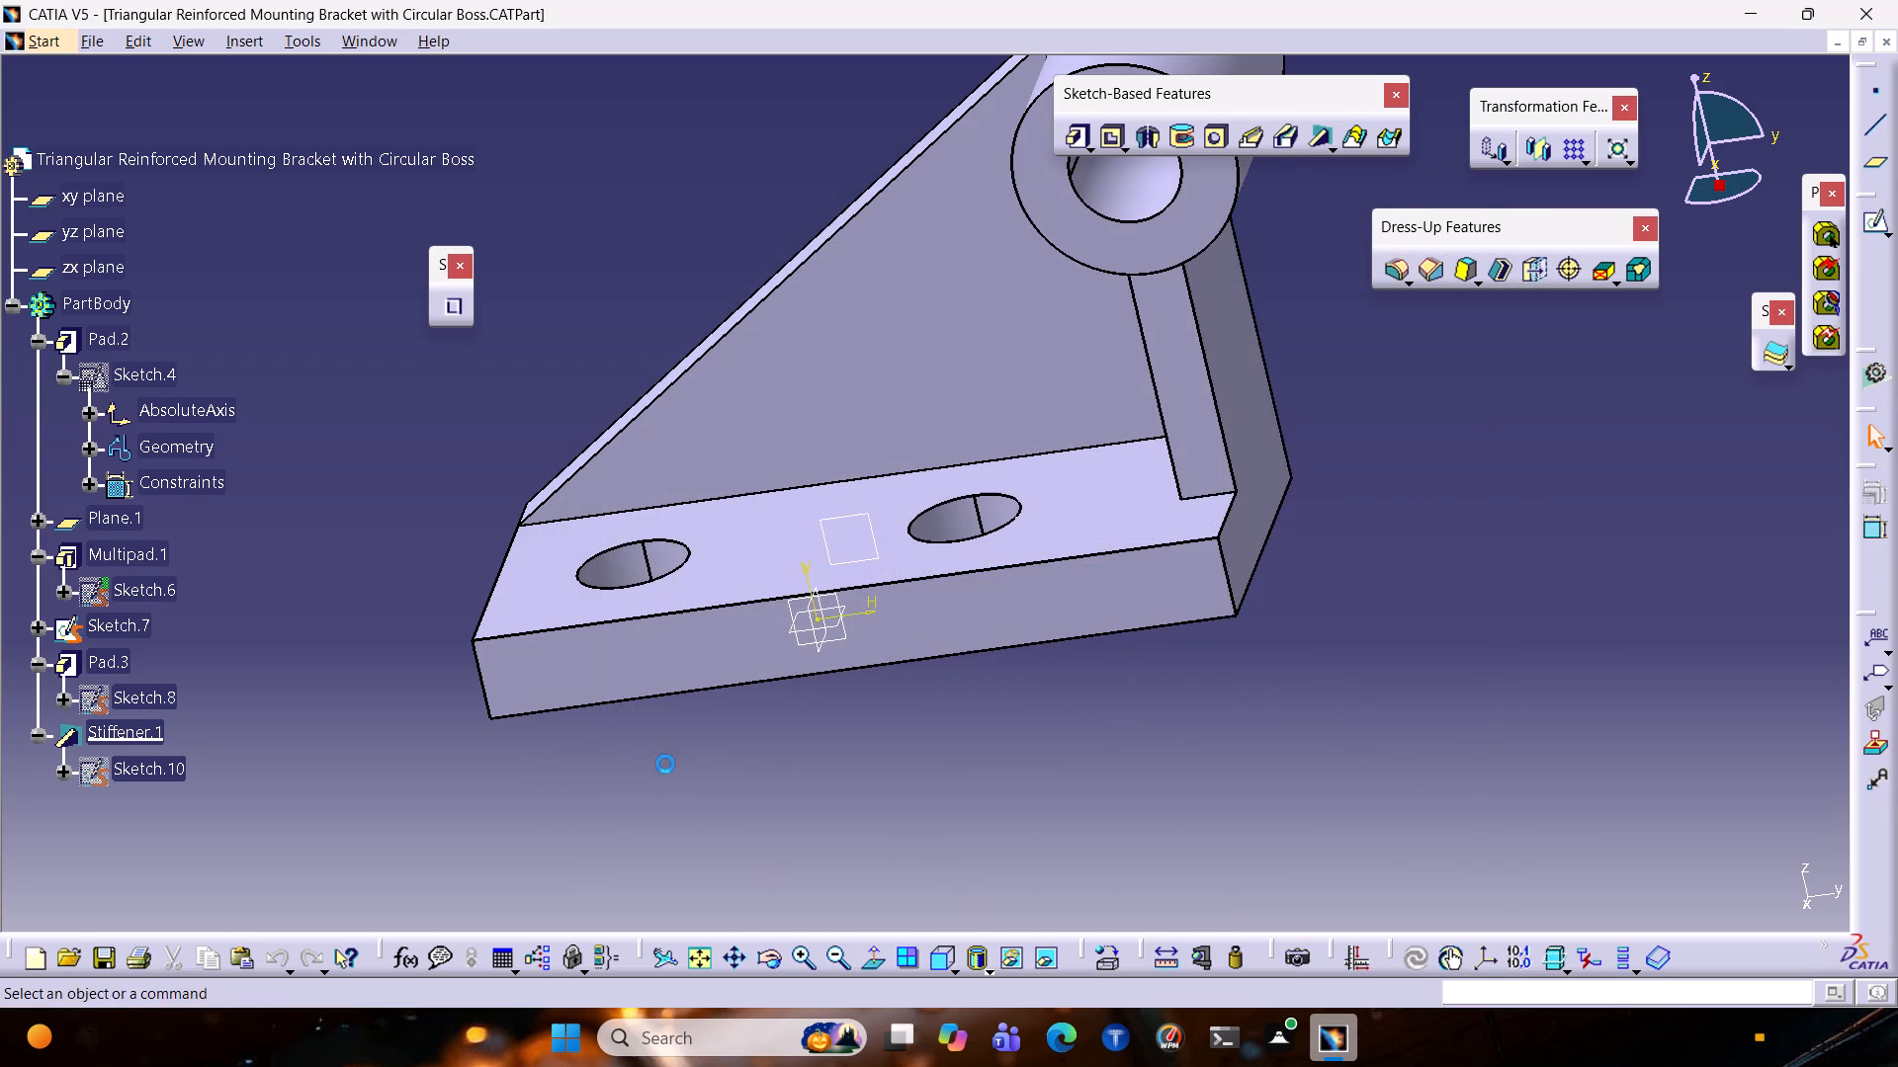
Apply a 25 mm constant-radius edge fillet with tangency propagation to the base plate's two outer vertical corner edges.
middle_drag(579, 780, 1265, 783)
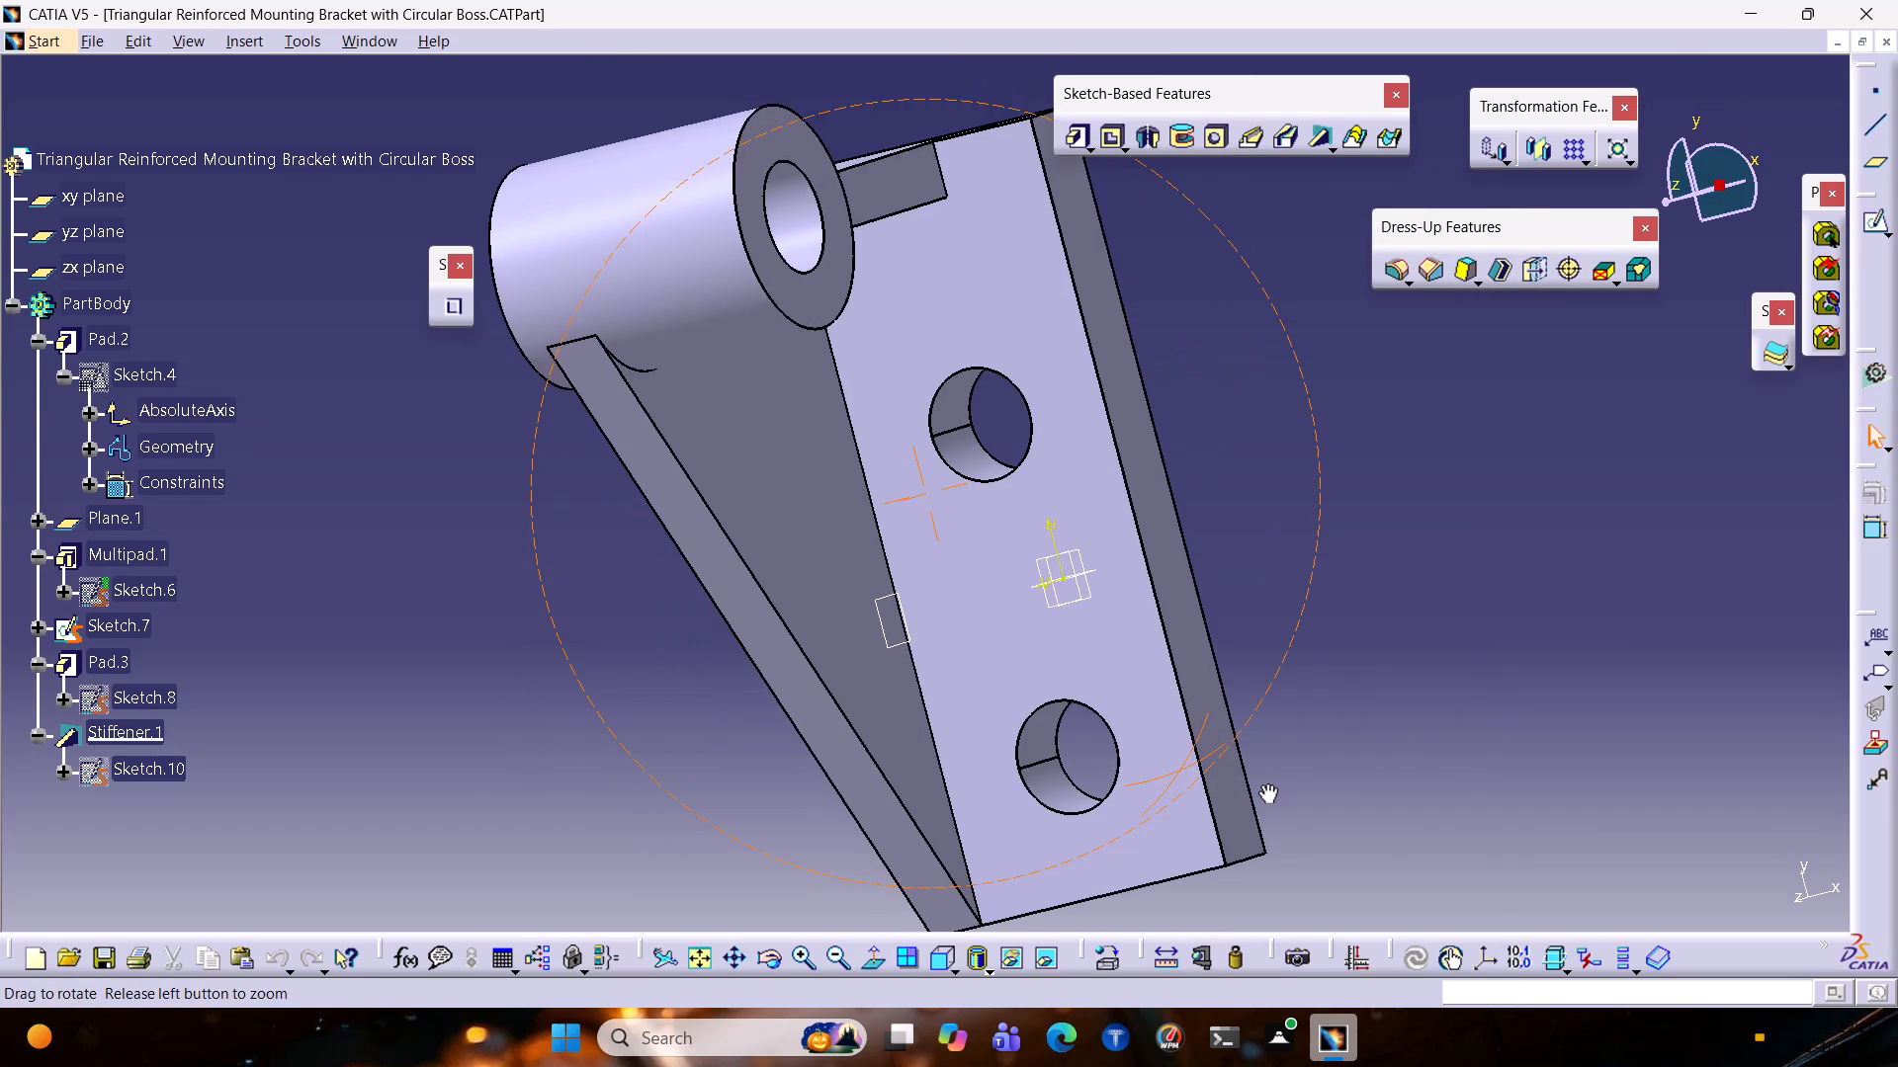
middle_drag(1265, 783, 895, 766)
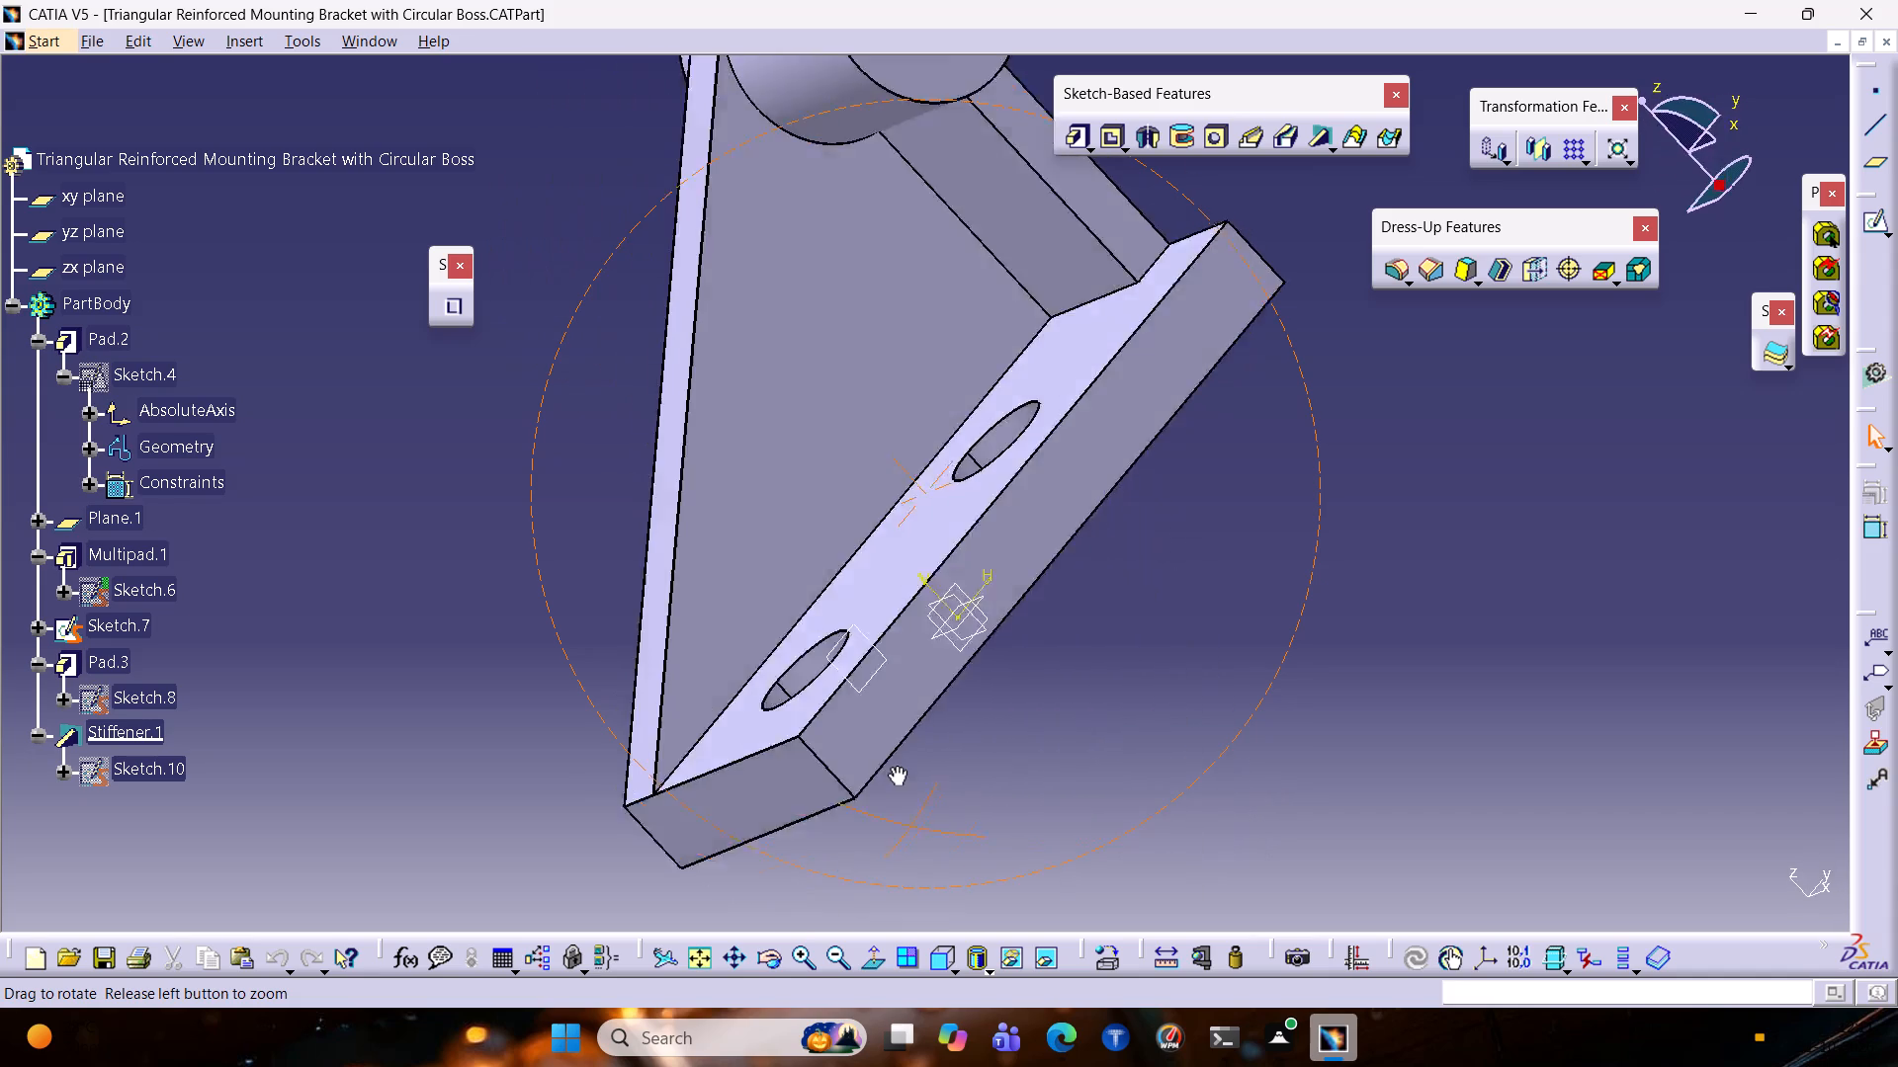
middle_drag(895, 766, 850, 817)
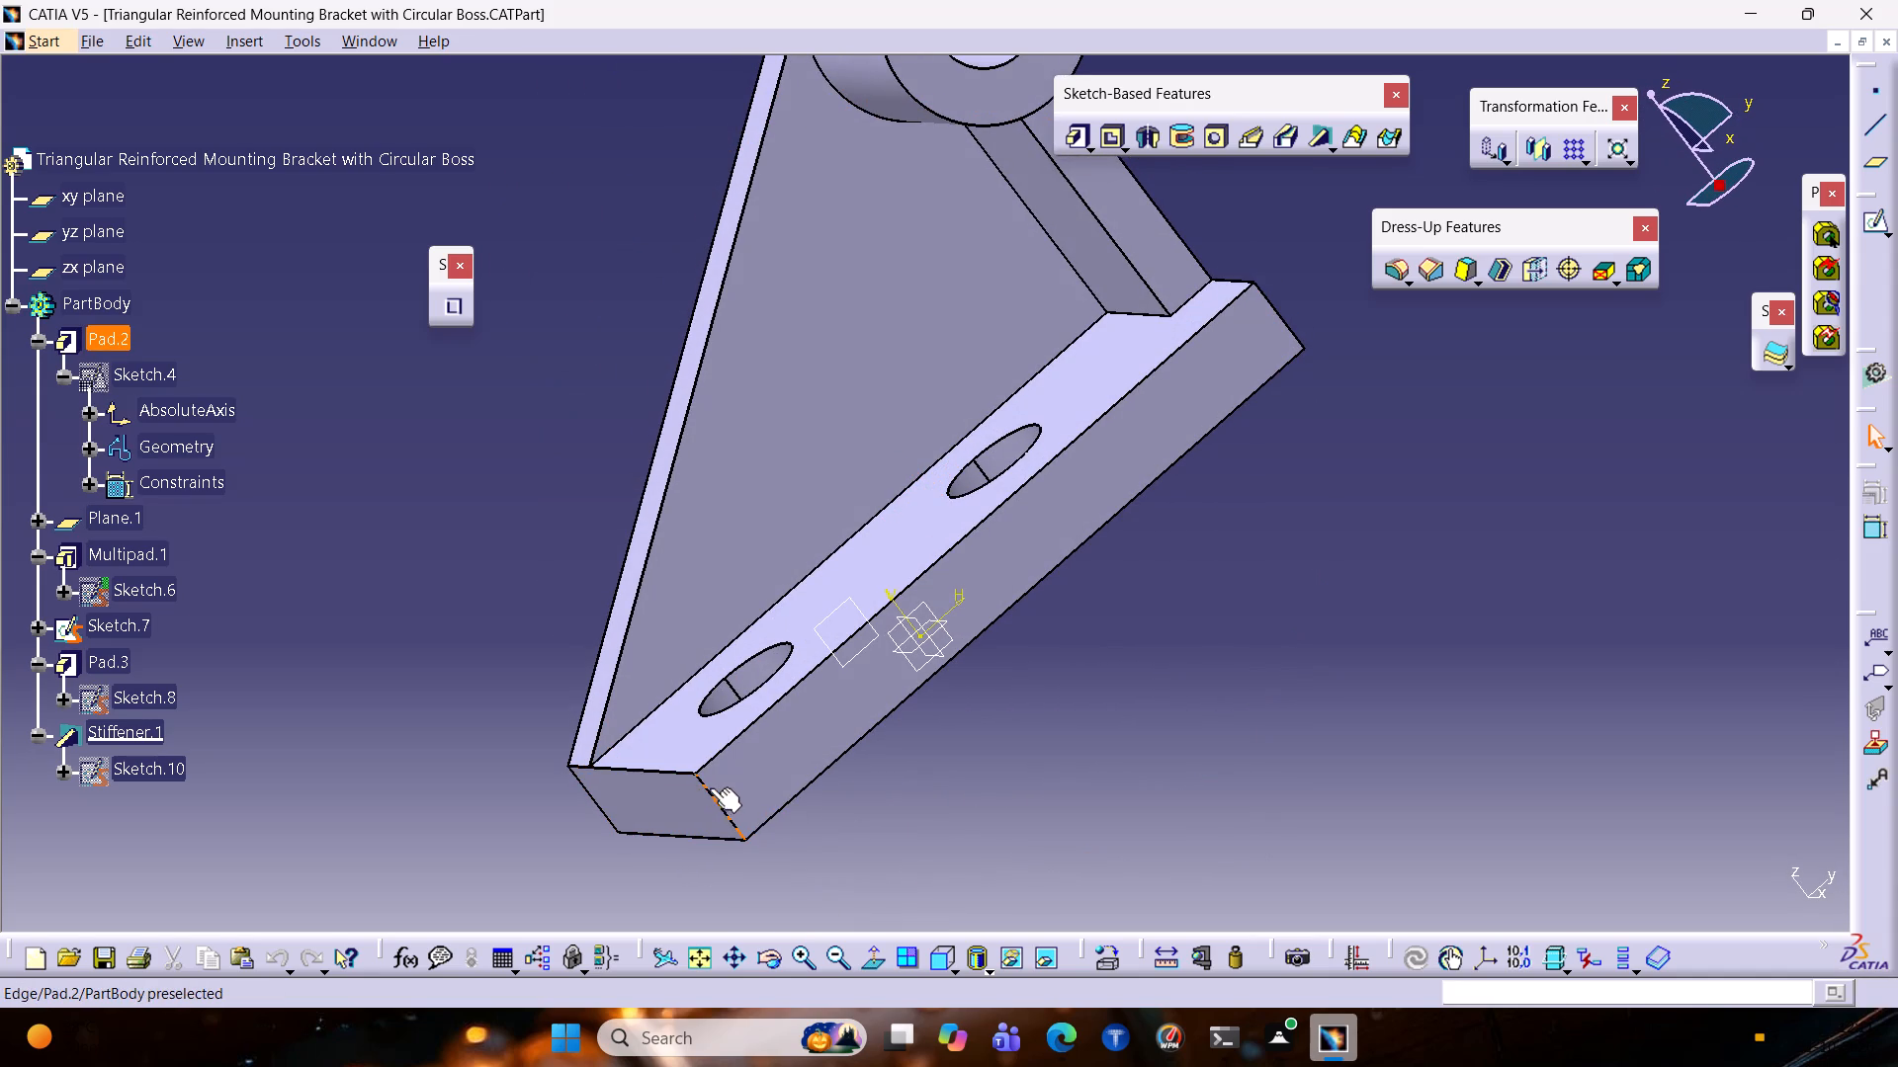
click(710, 793)
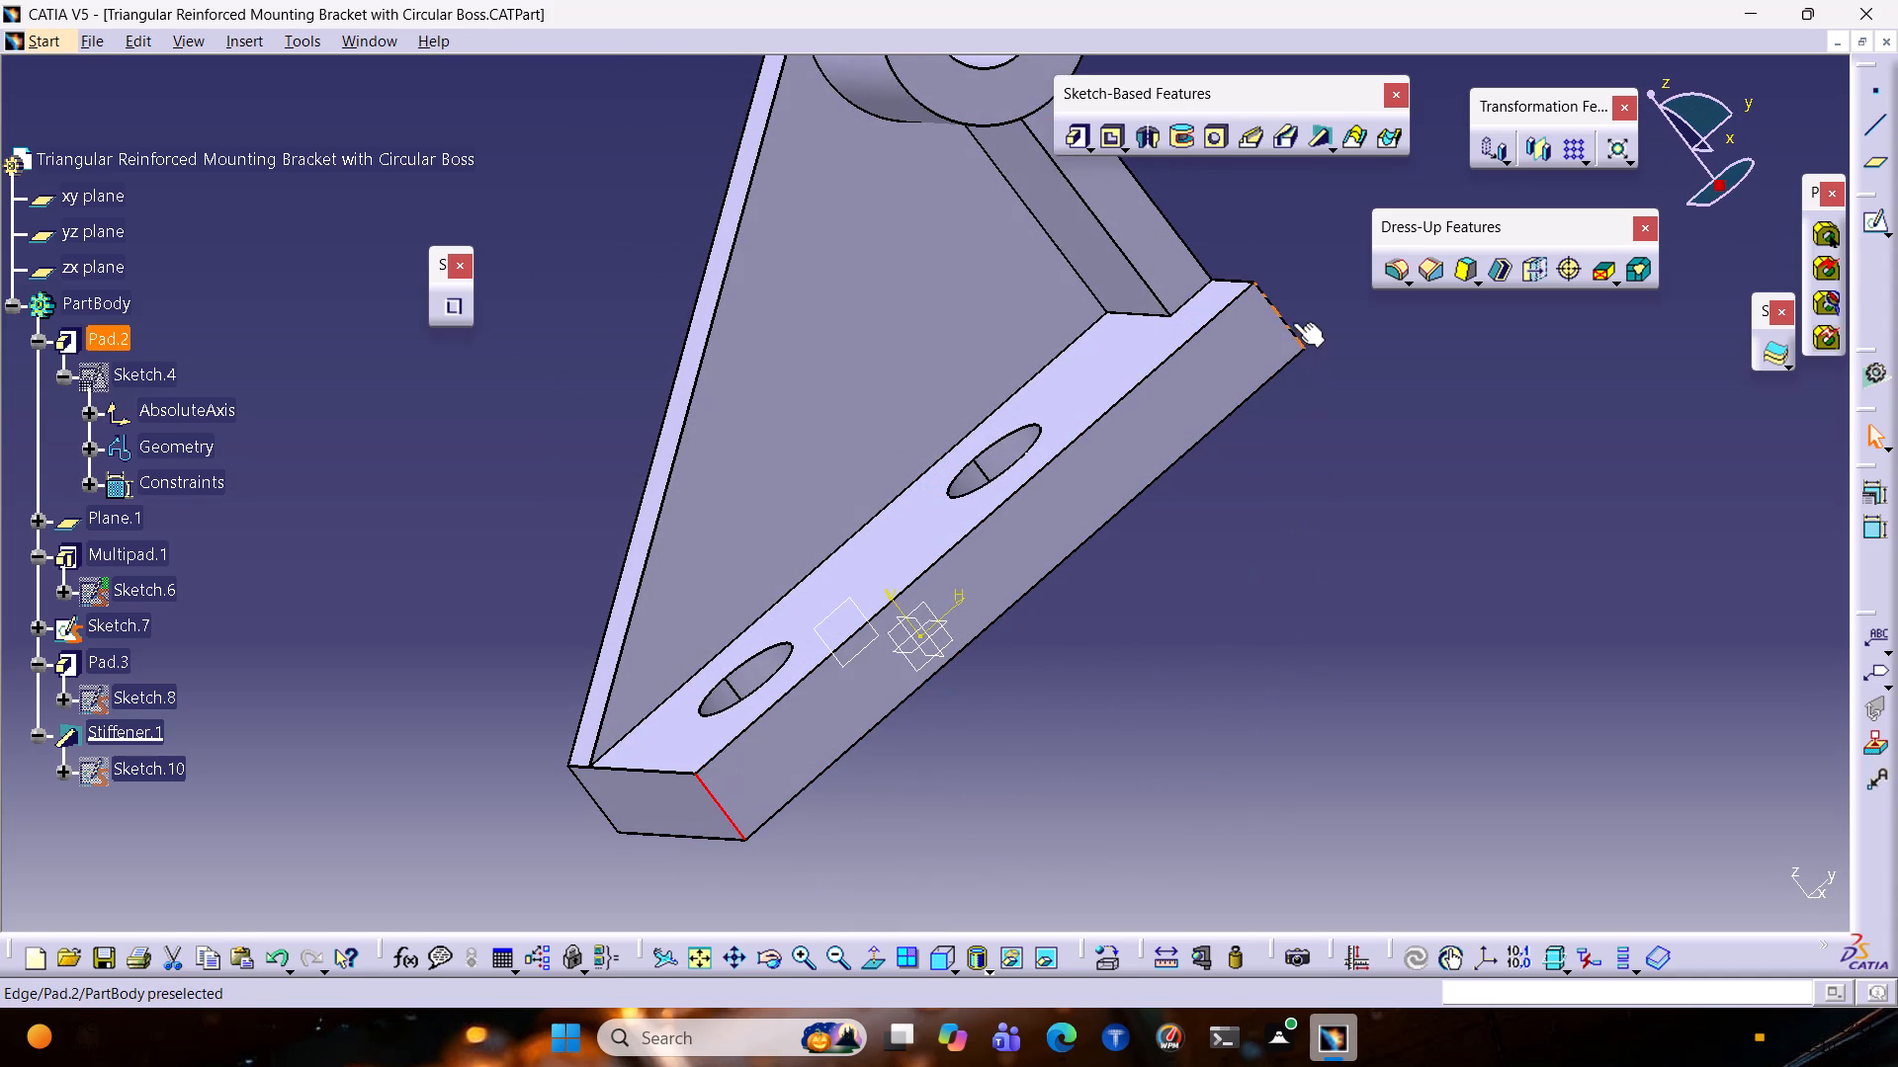
ctrl+click(1291, 321)
ctrl+click(1286, 322)
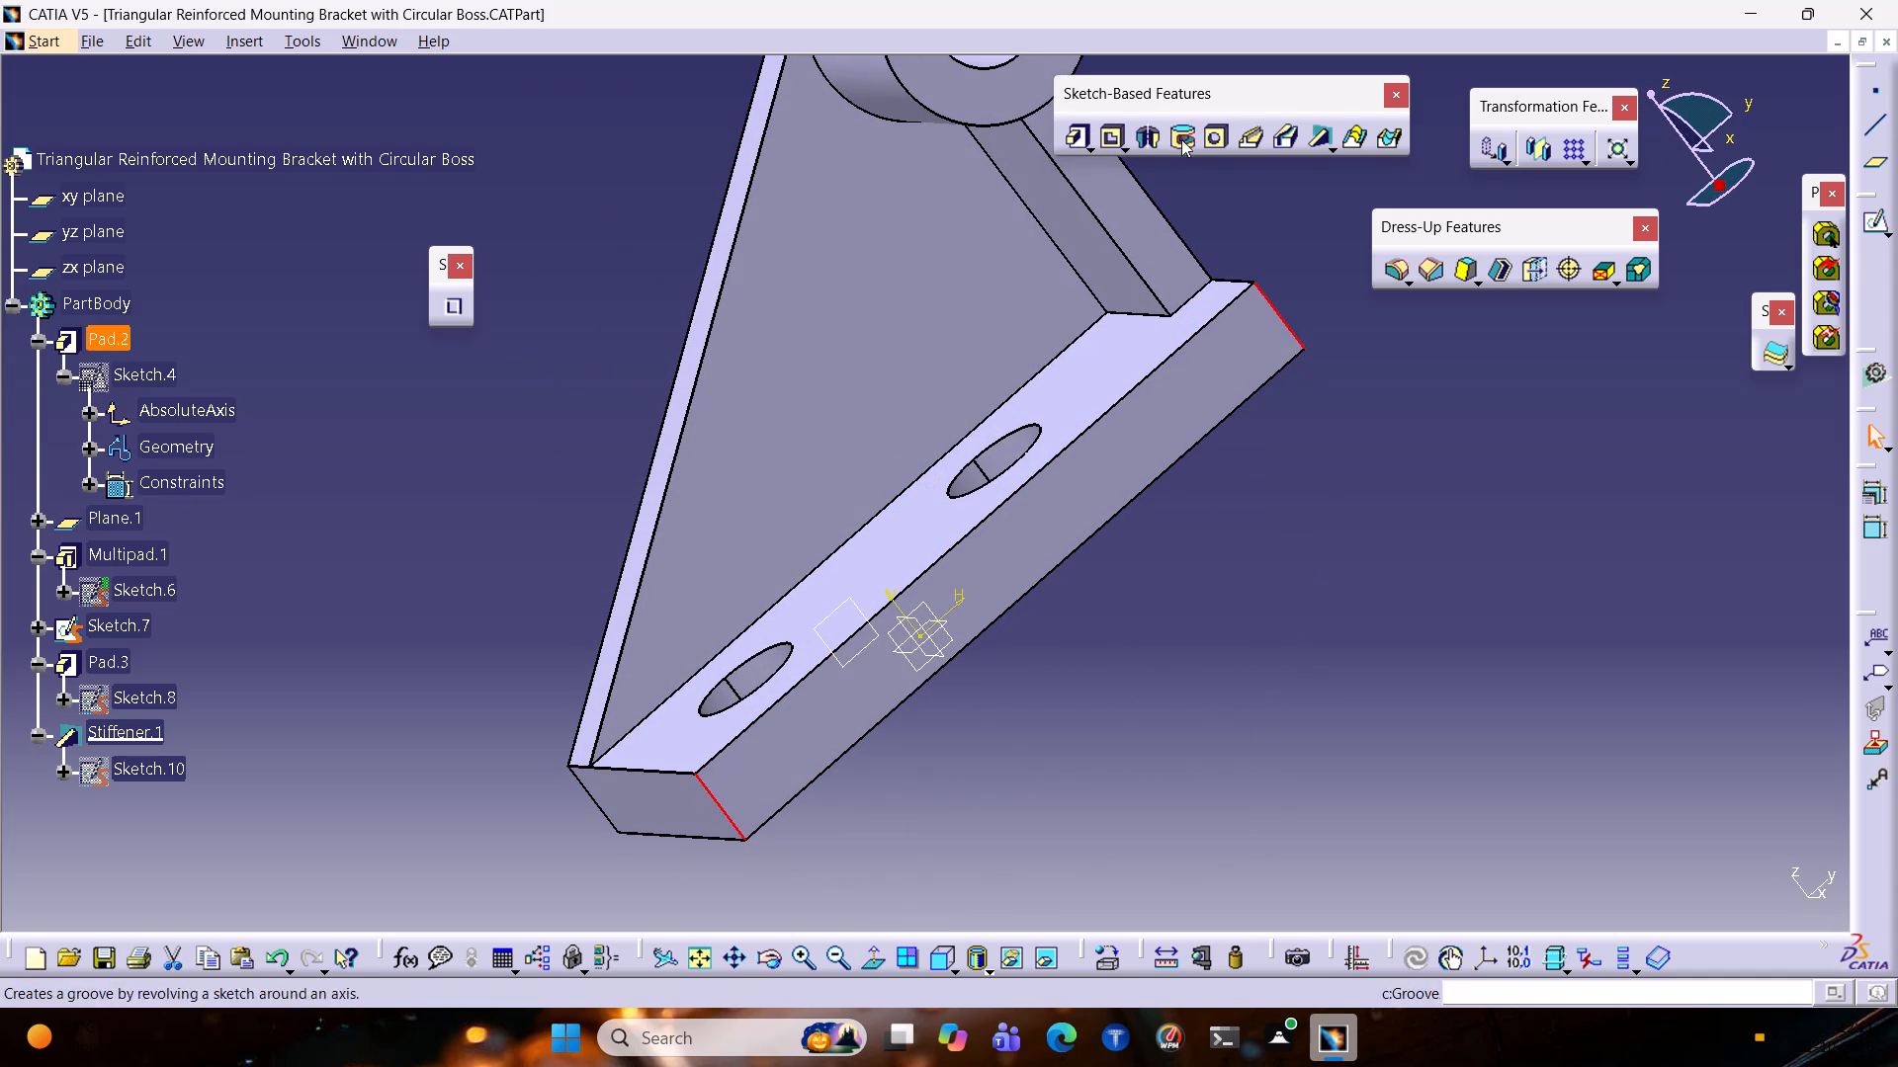
click(1397, 268)
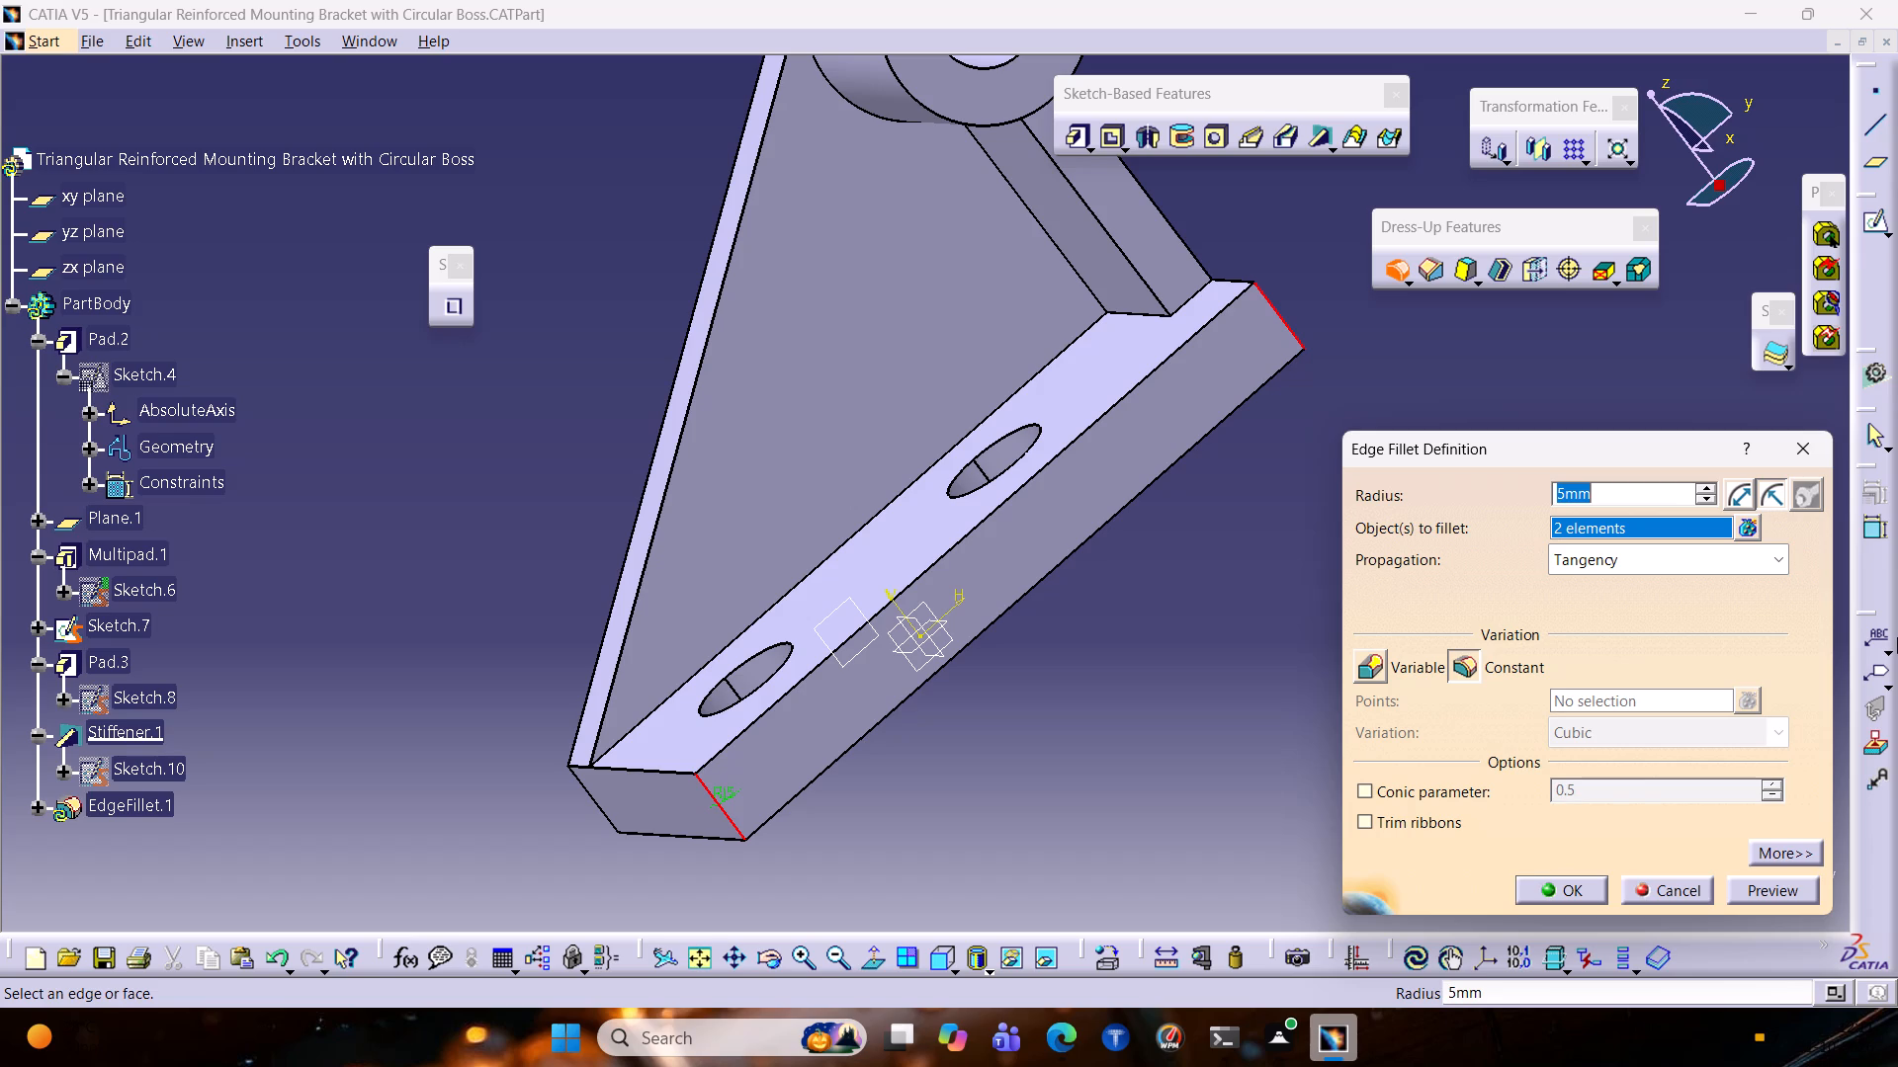
text(25)
click(1790, 887)
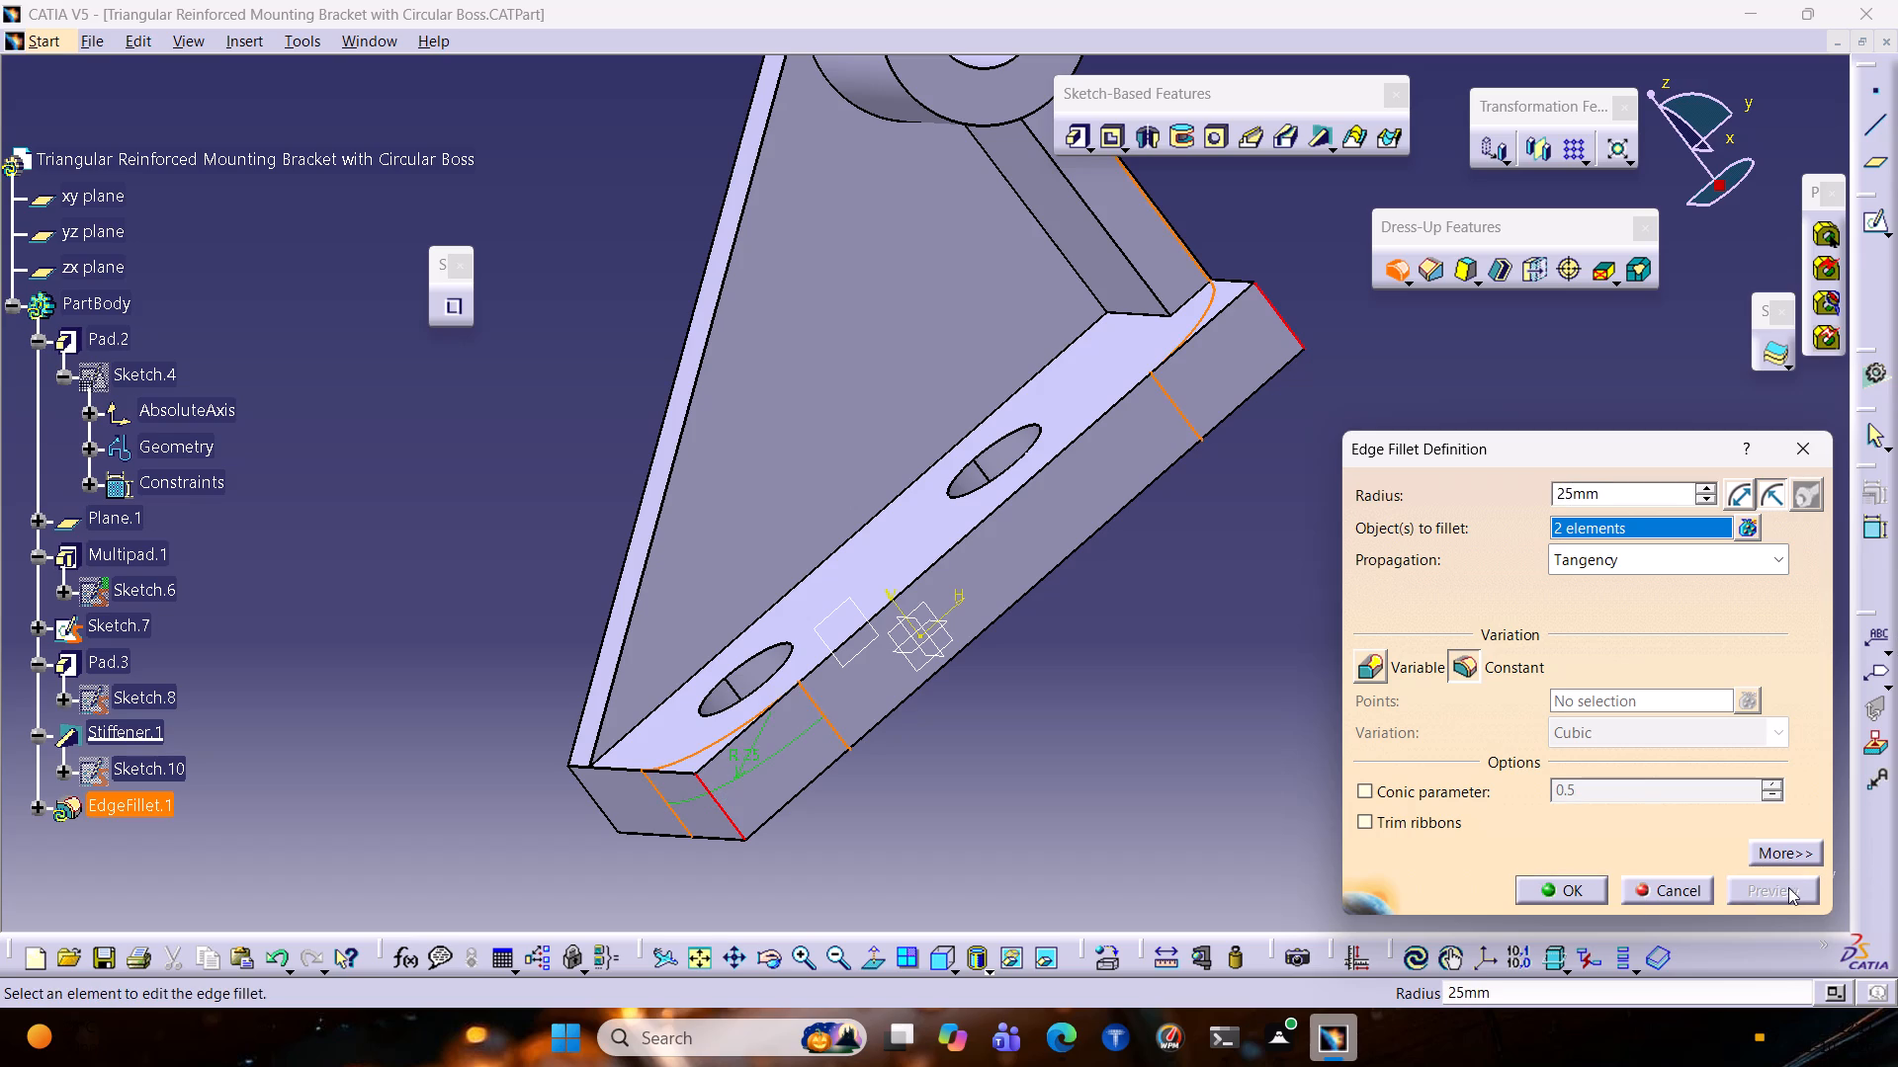
click(1586, 894)
click(1332, 528)
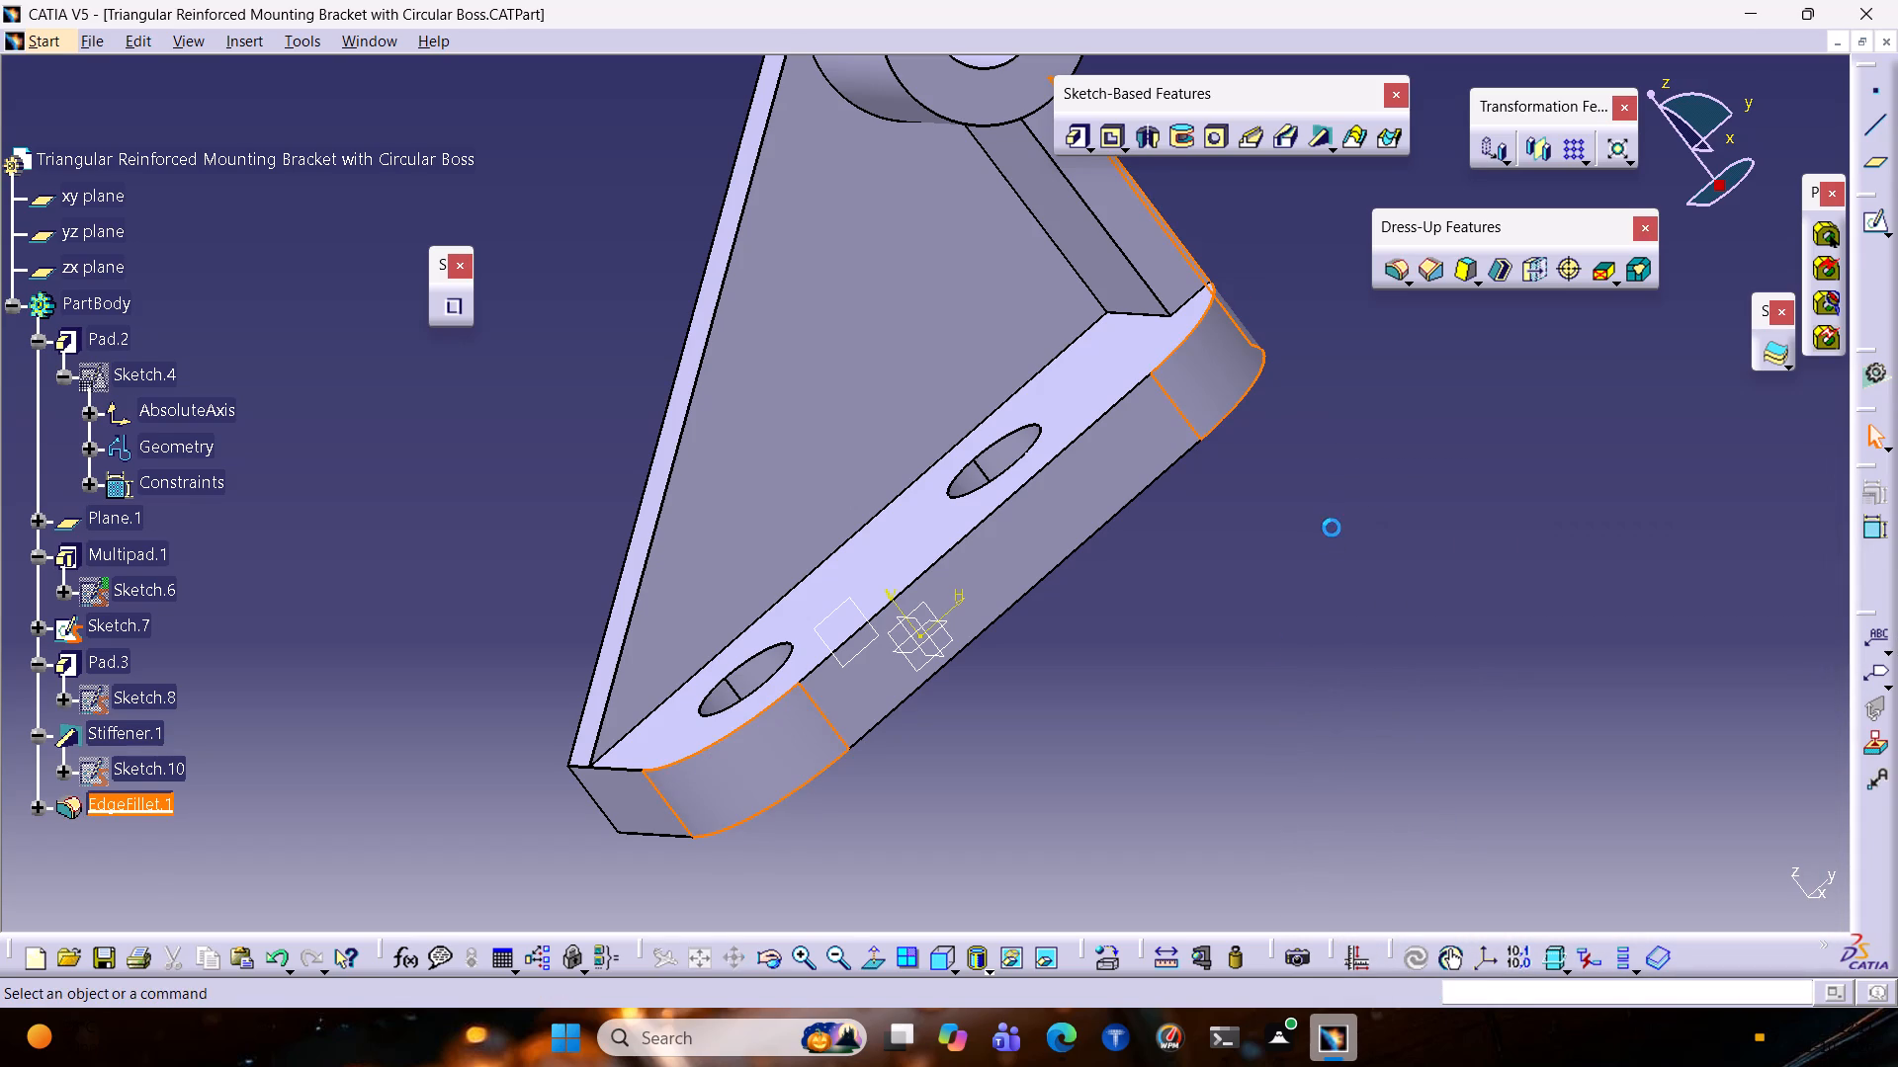
Save the filleted bracket in Documents as "Triangular Reinforced Mounting Bracket with Circular Boss", overwriting the existing CATPart file.
ctrl+middle_drag(1324, 357, 1360, 416)
middle_drag(1359, 416, 1357, 848)
ctrl+scroll(1355, 518, down, 1)
ctrl+middle_drag(1269, 593, 1332, 519)
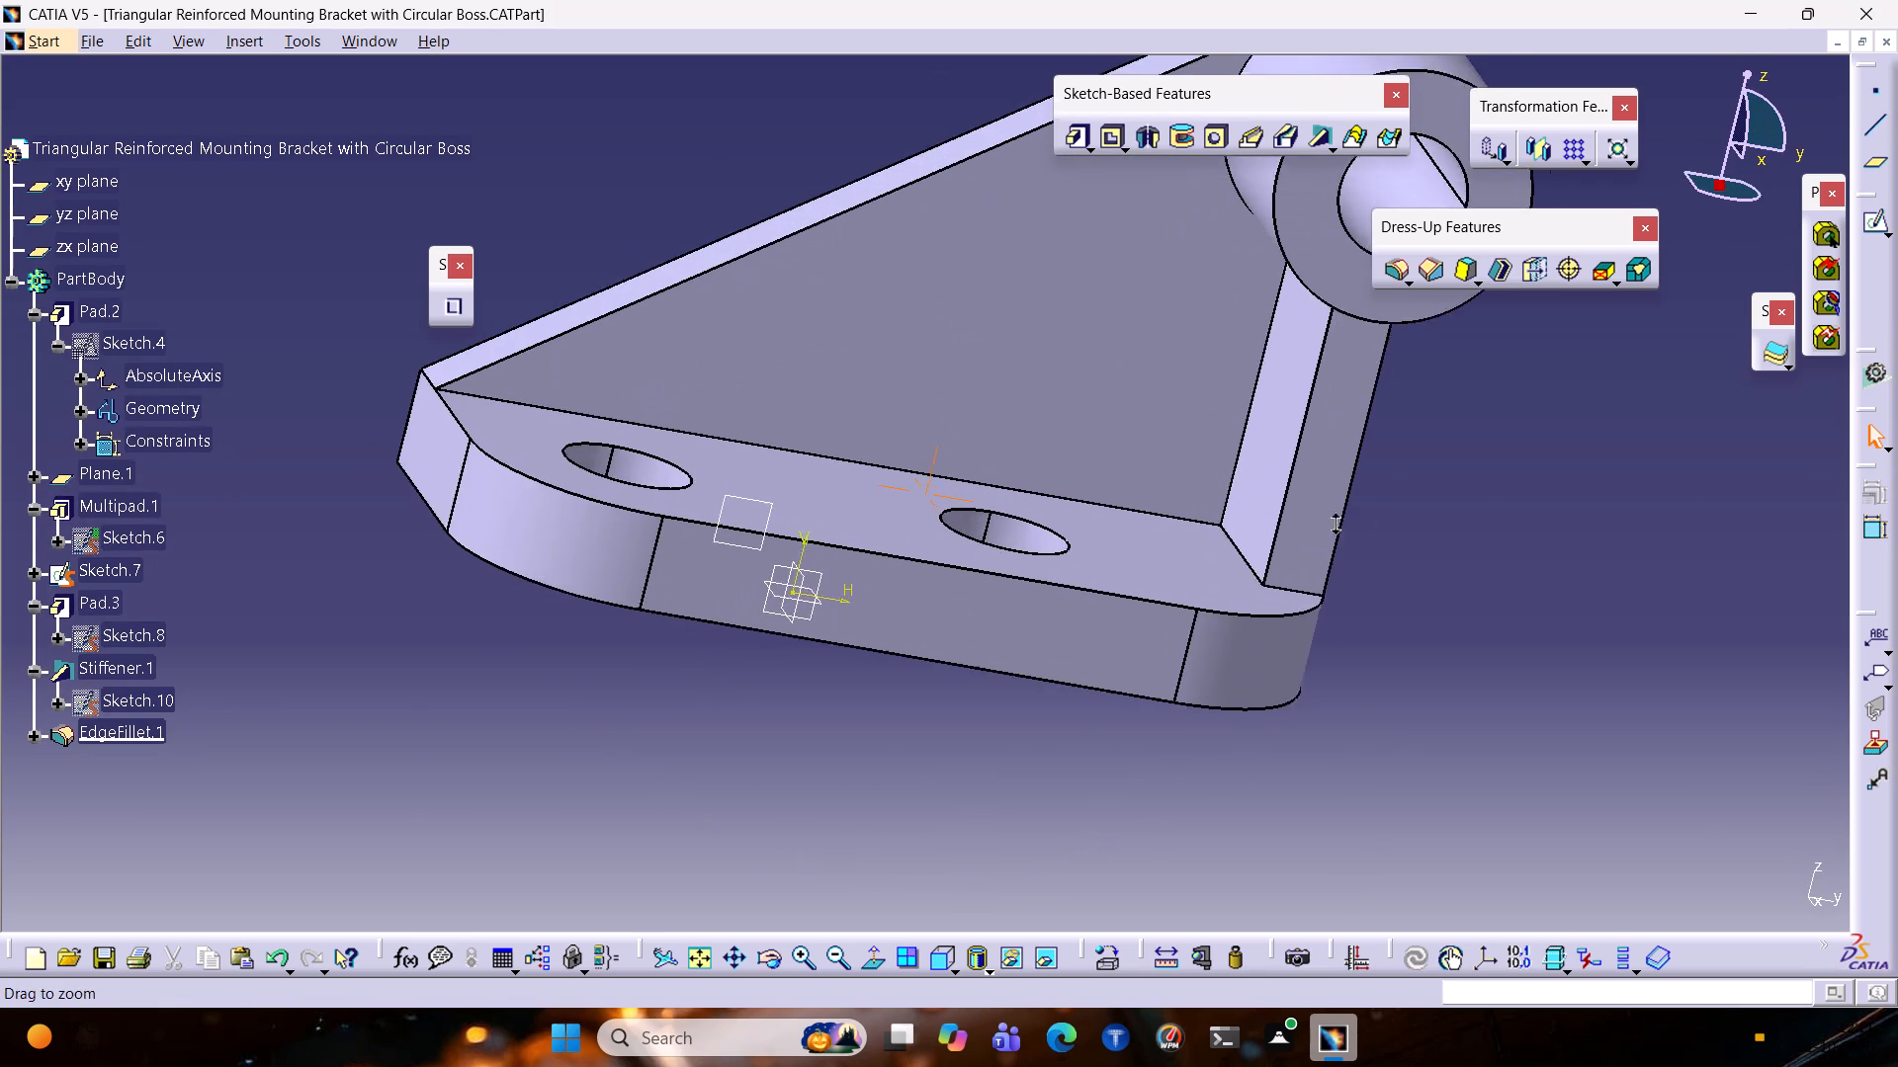
ctrl+middle_drag(1332, 519, 1331, 520)
middle_drag(1414, 483, 1463, 504)
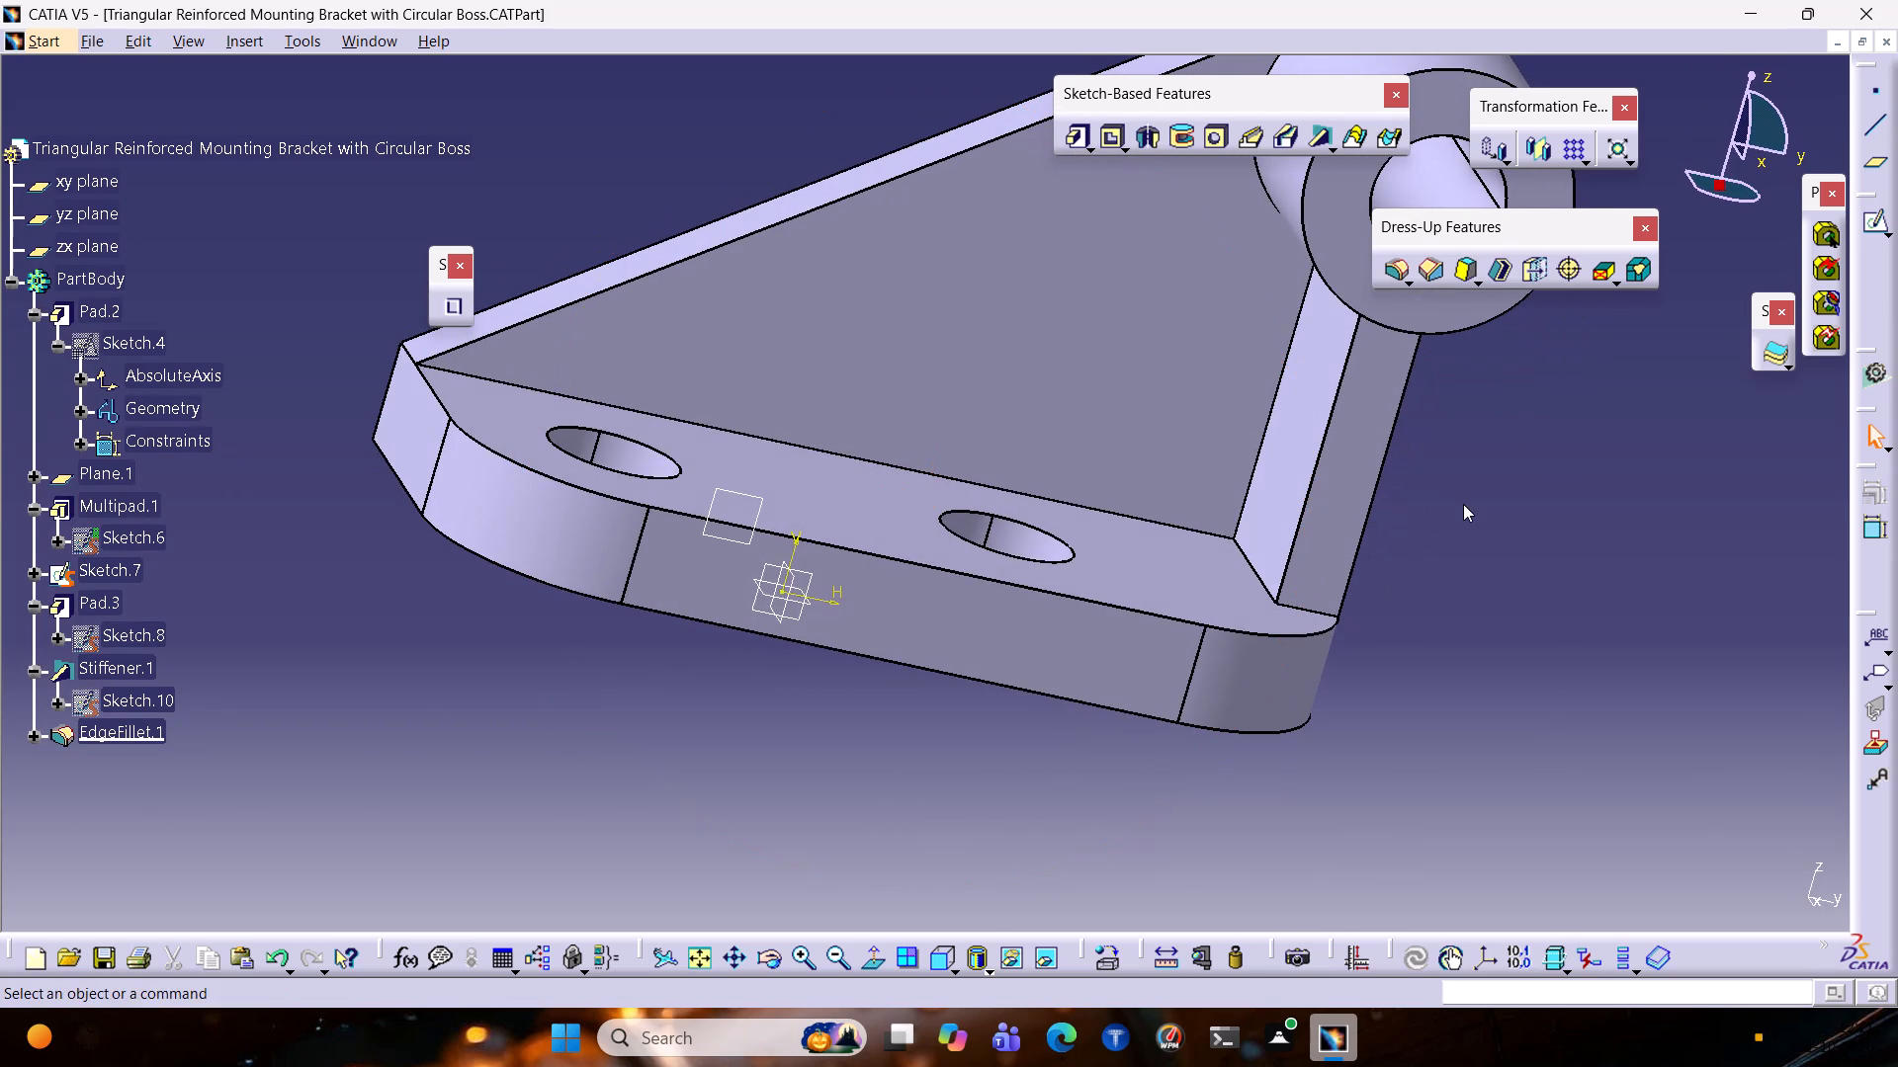
key(ctrl+s)
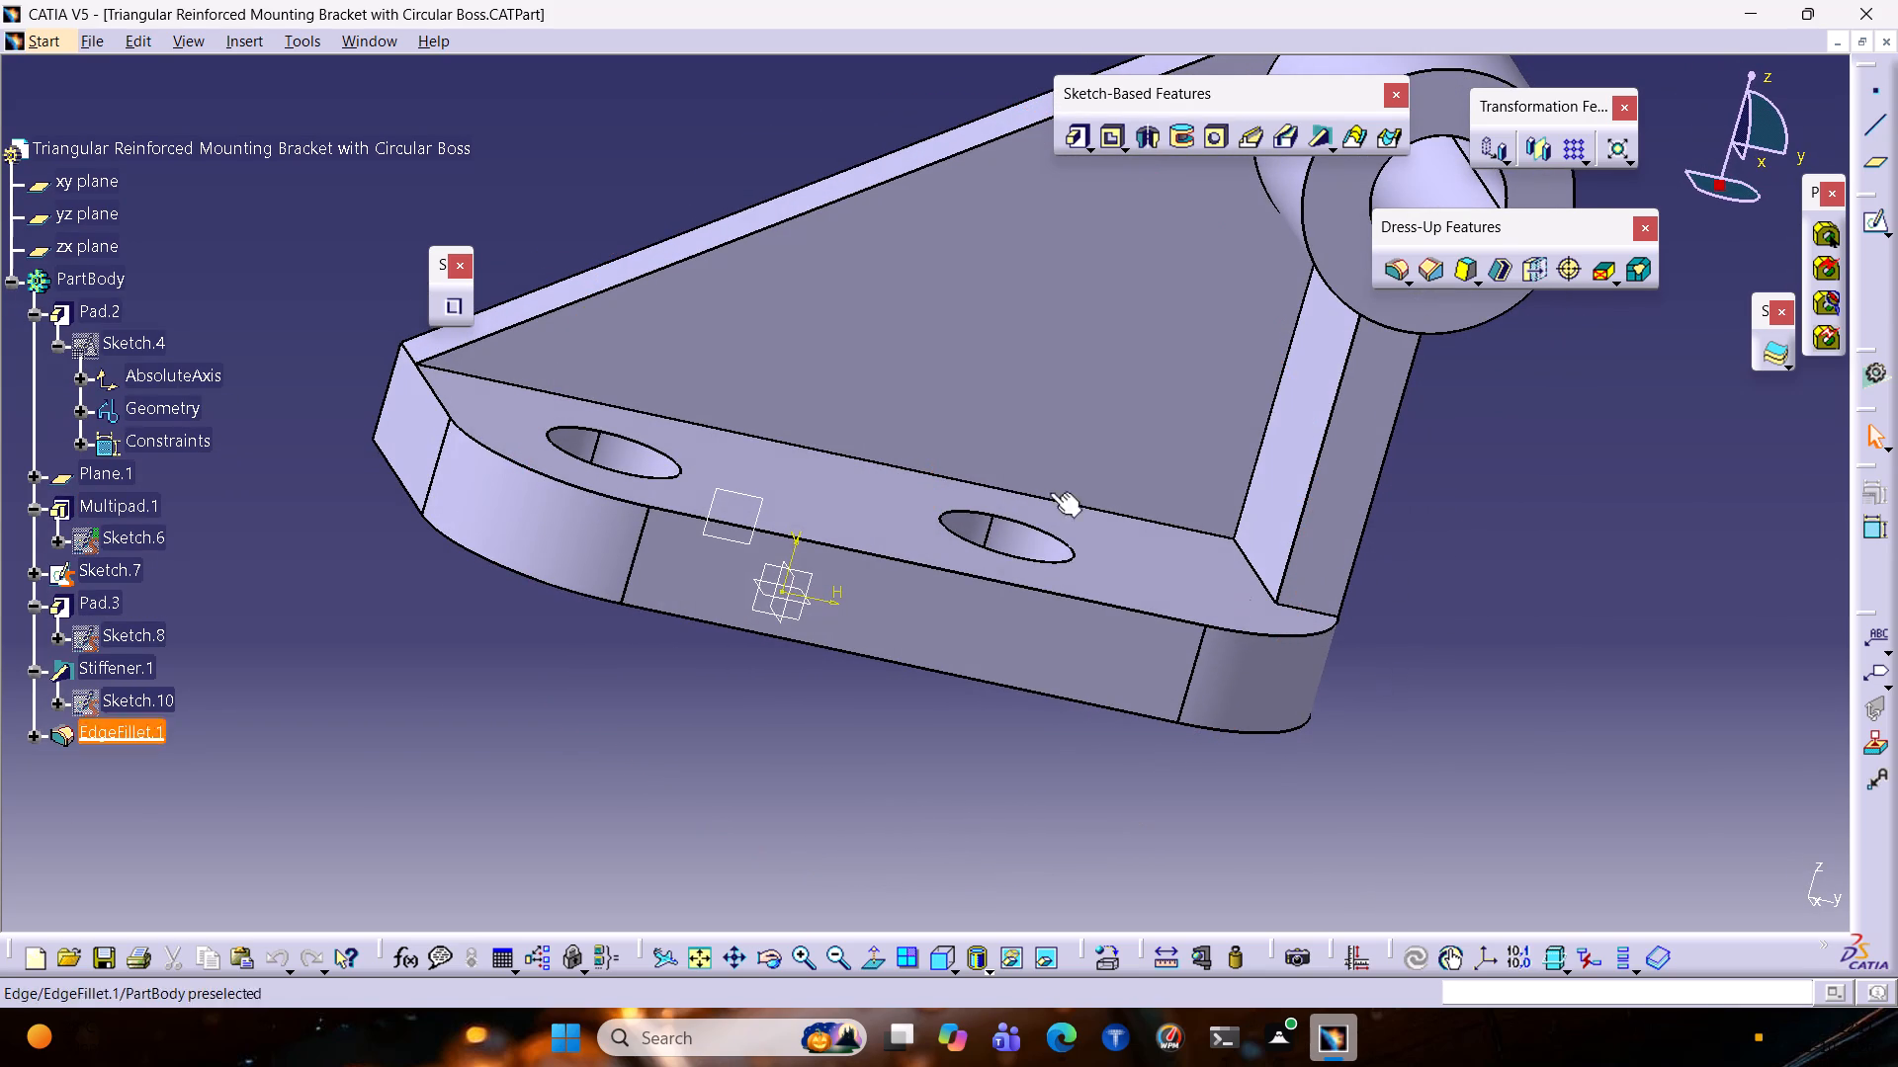
click(77, 42)
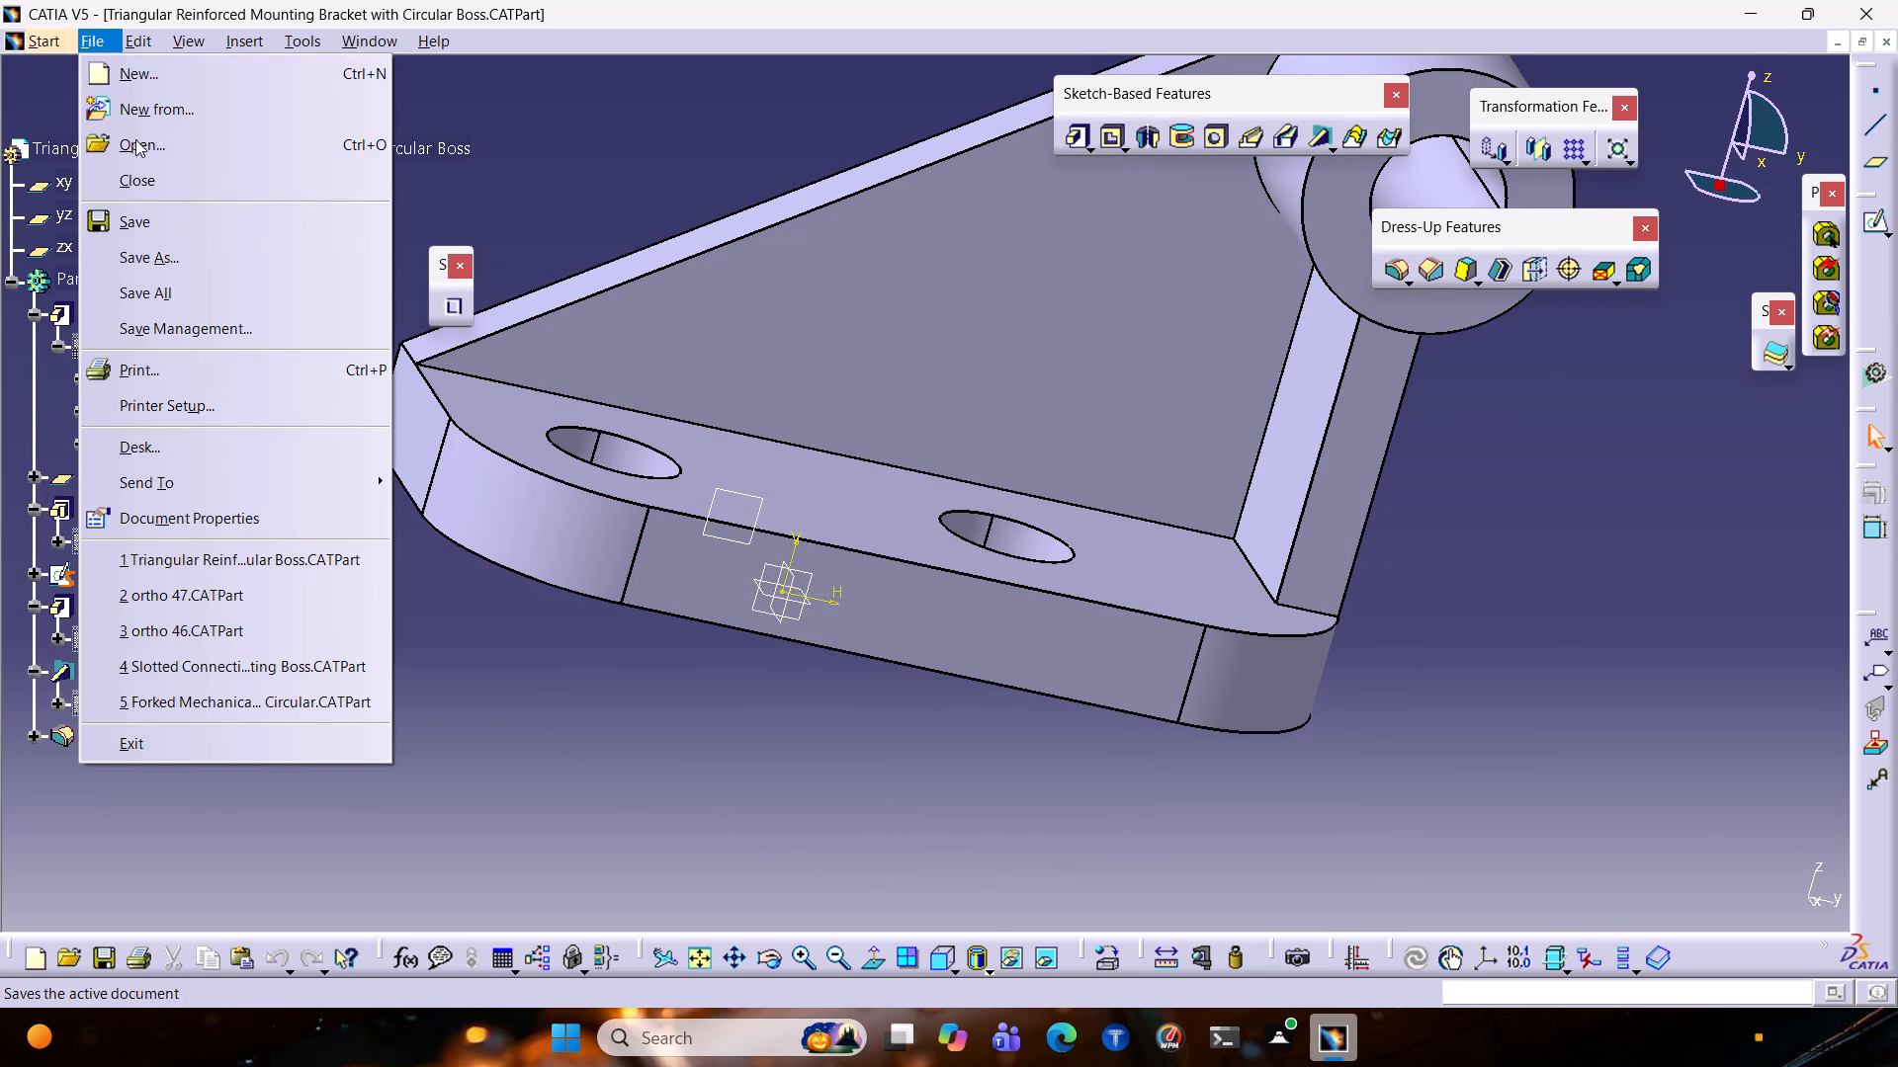
click(168, 265)
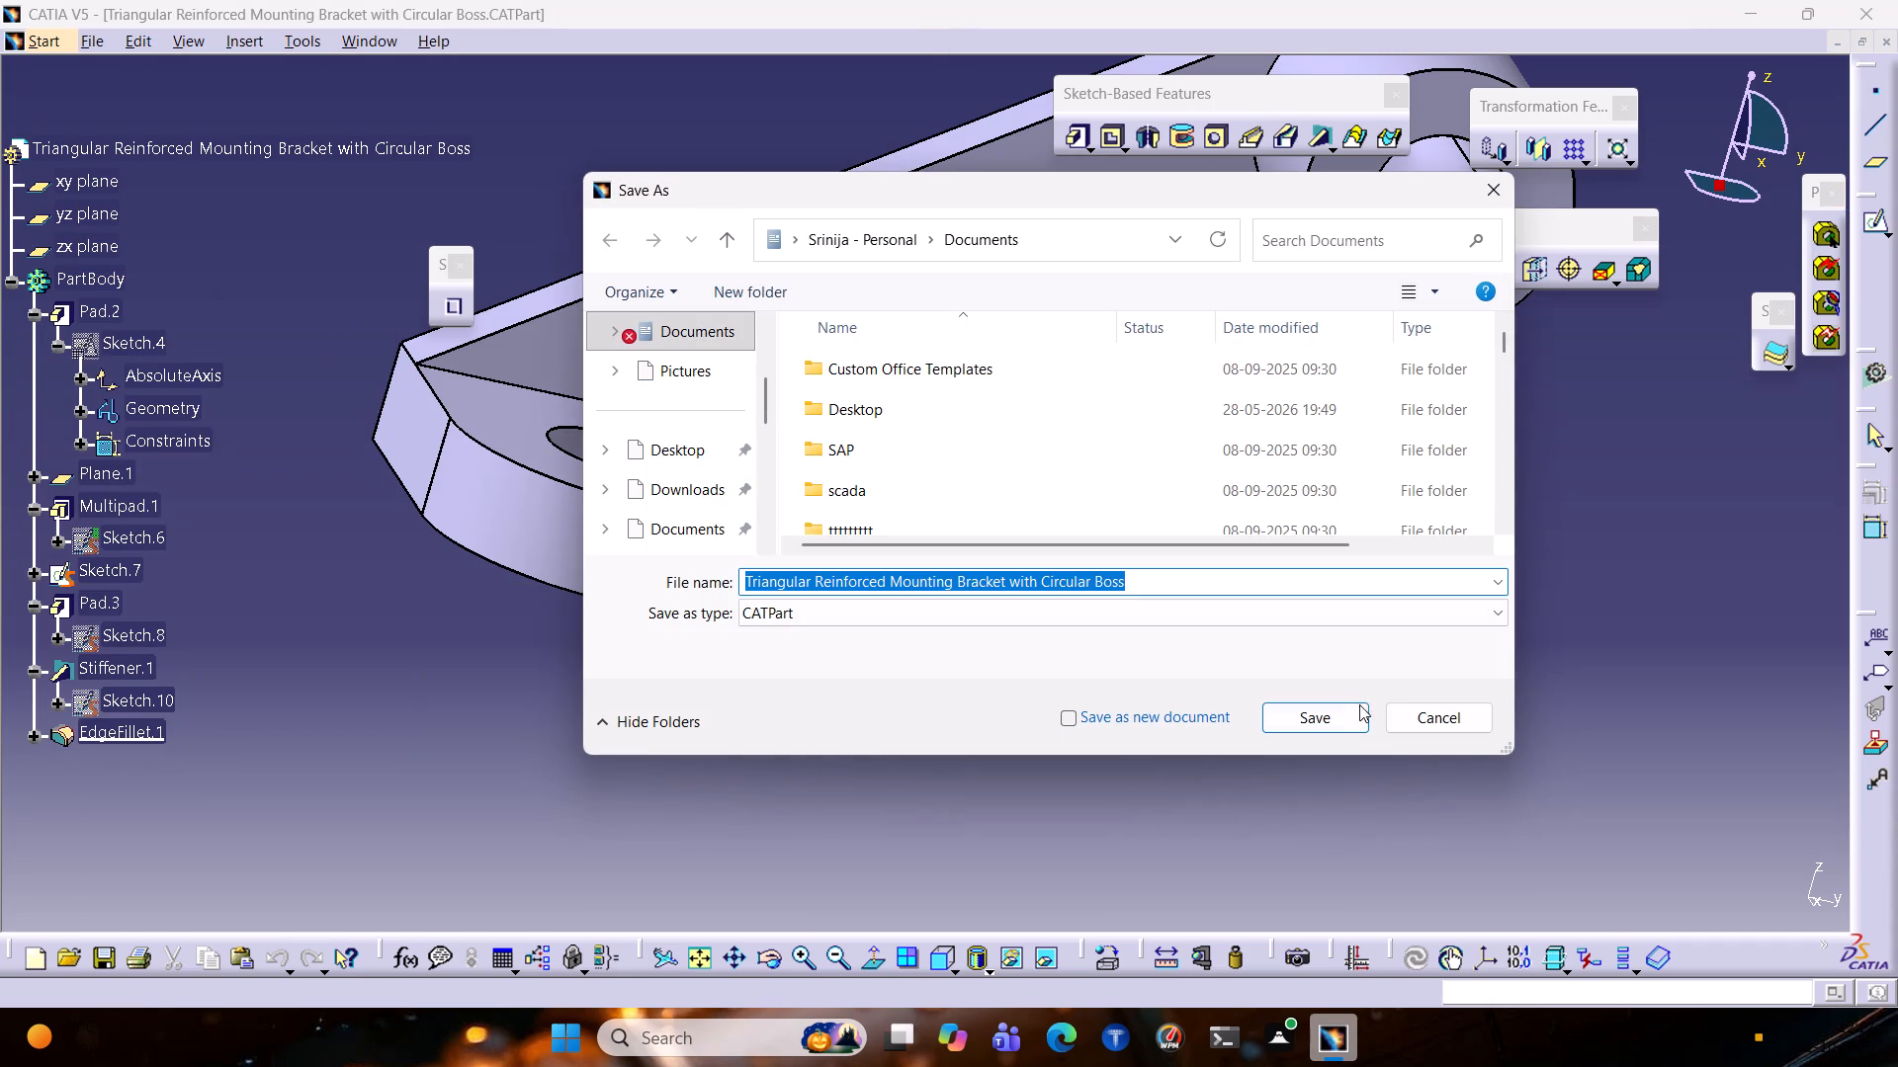
click(1343, 714)
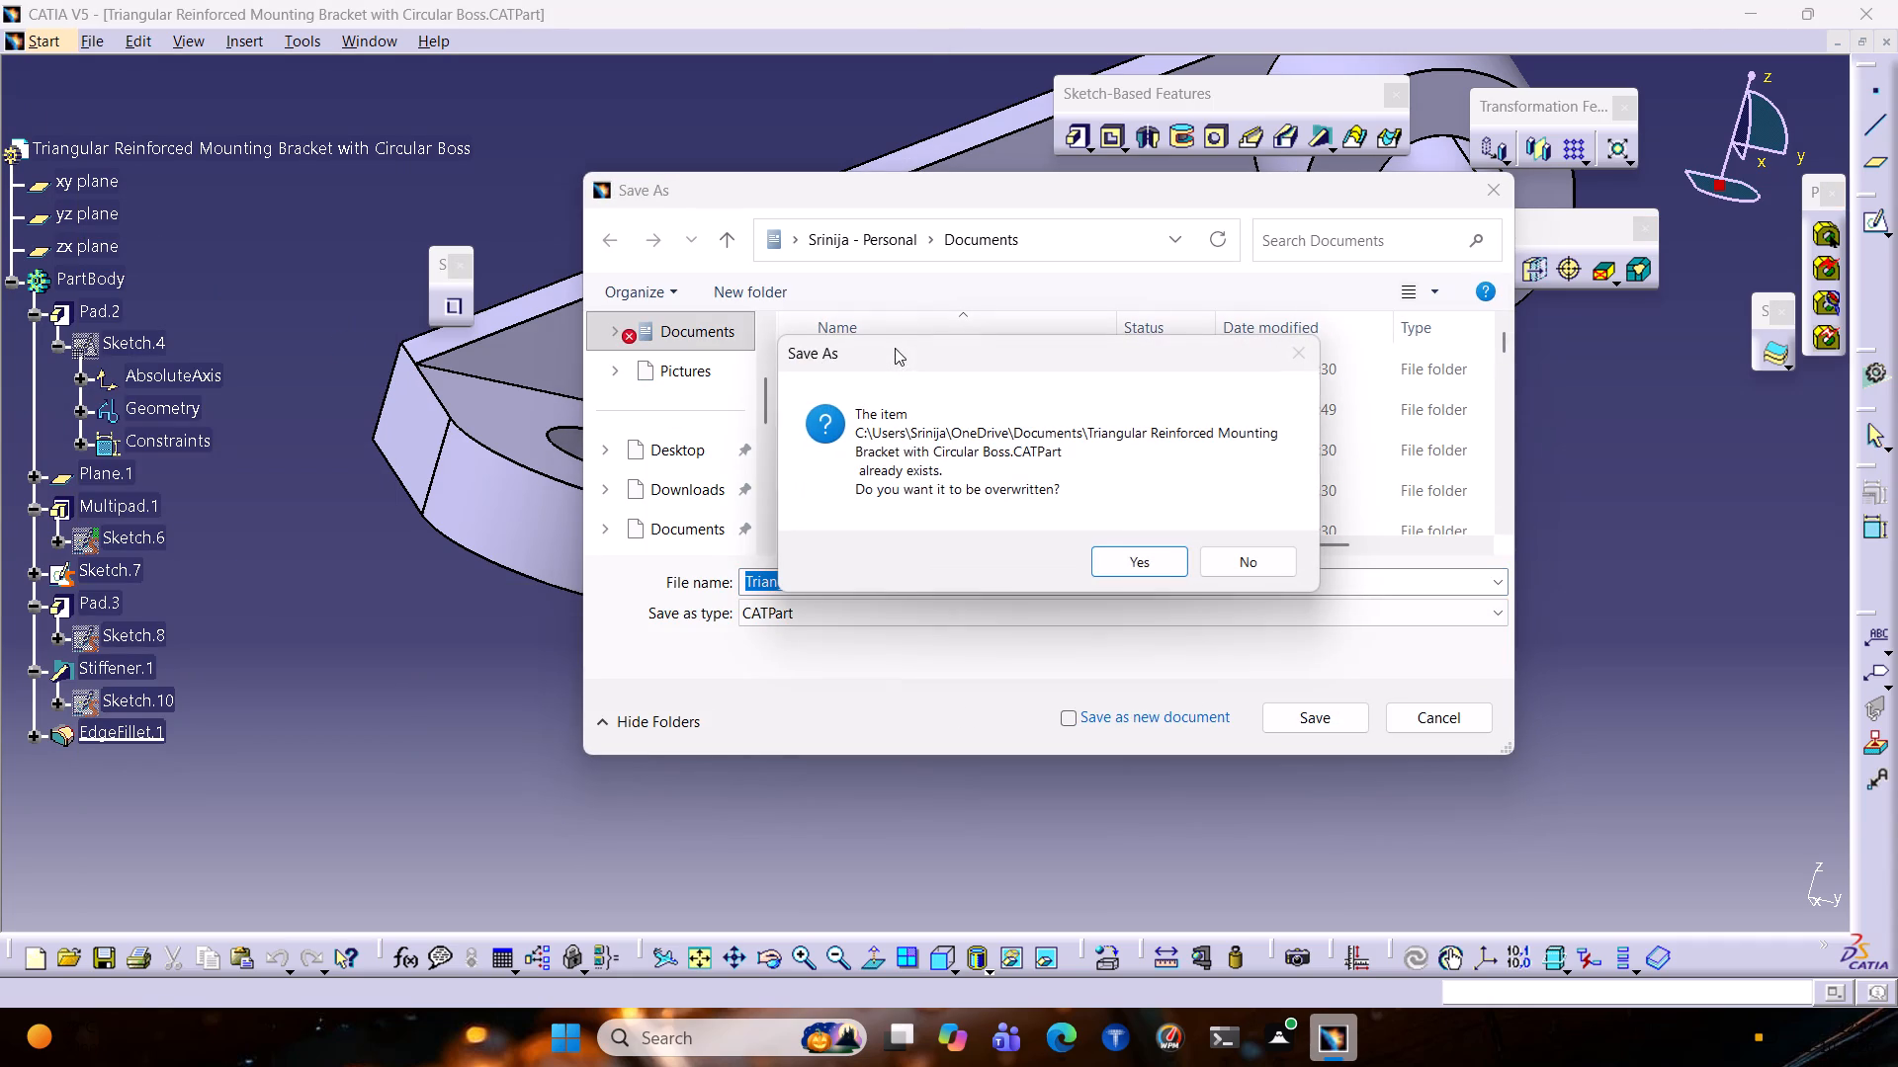
click(1136, 555)
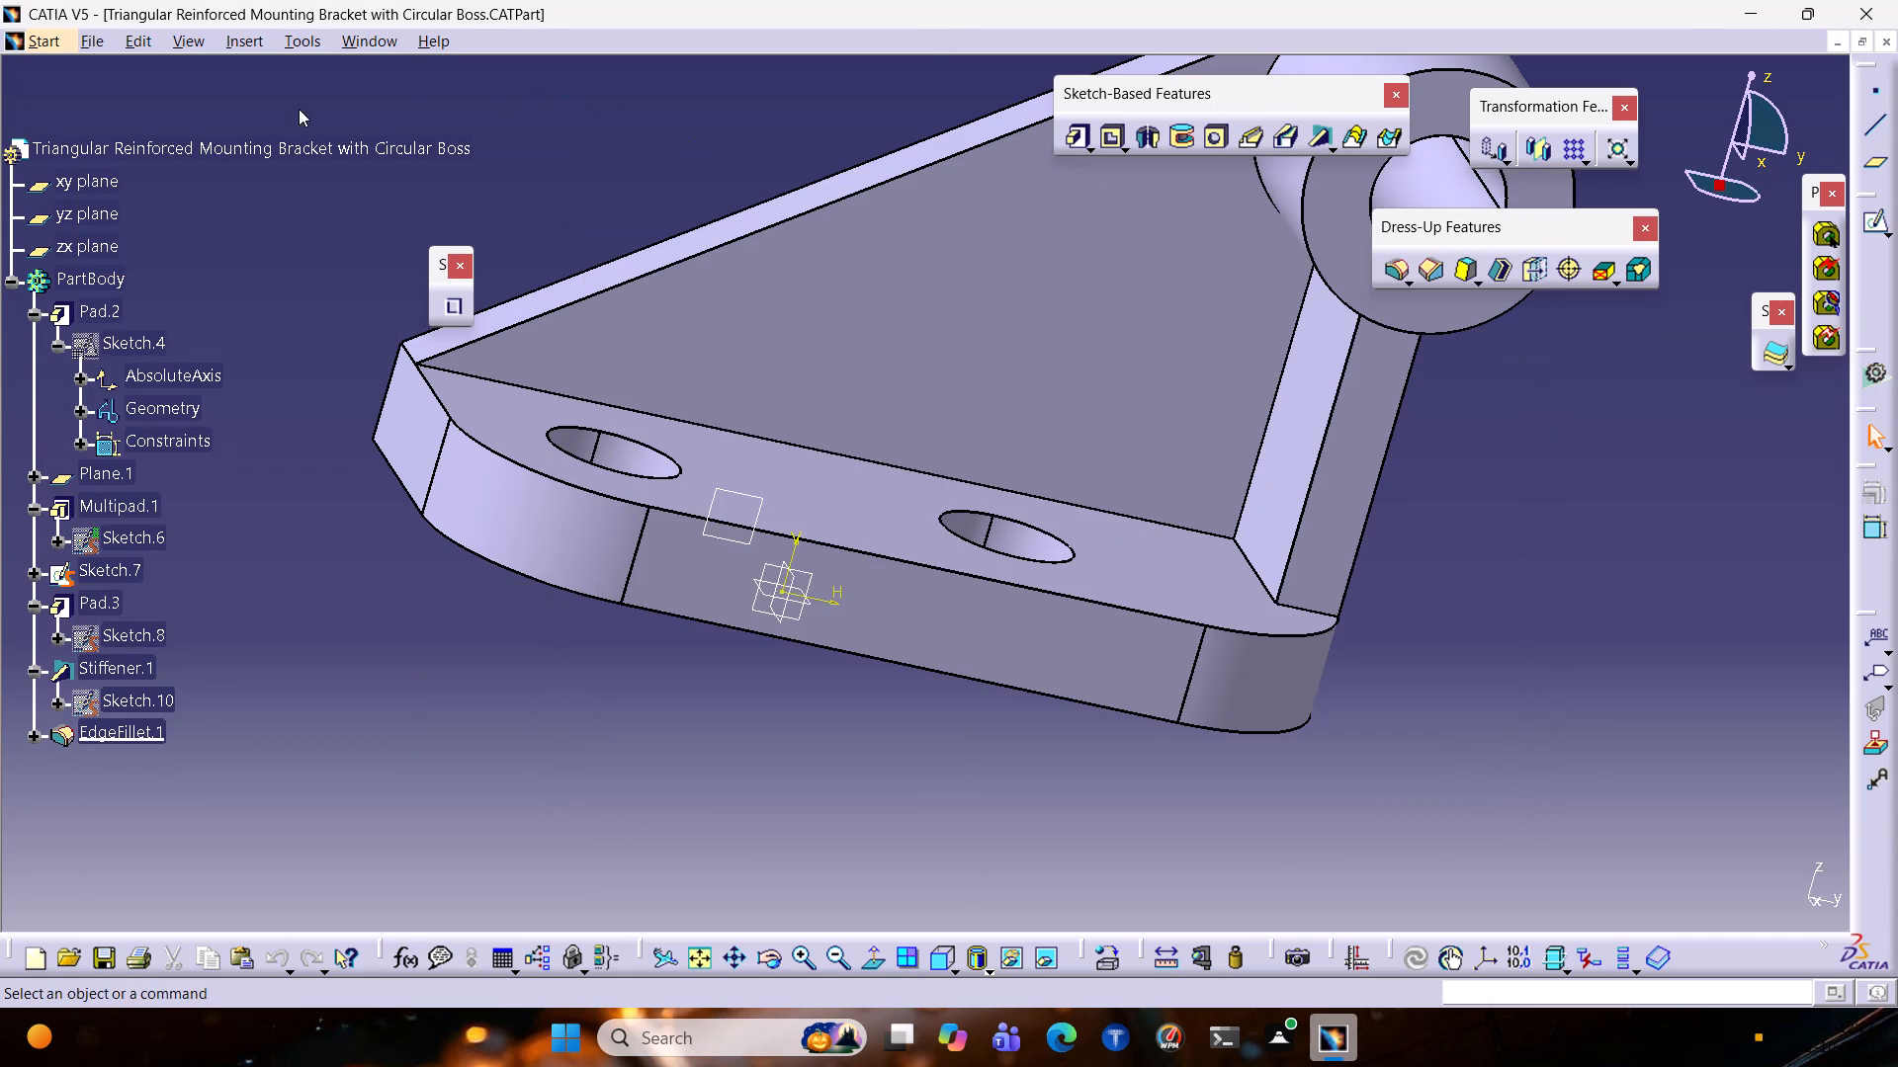
Save a copy of the bracket in Documents in igs format, keeping the name "Triangular Reinforced Mounting Bracket with Circular Boss".
click(90, 39)
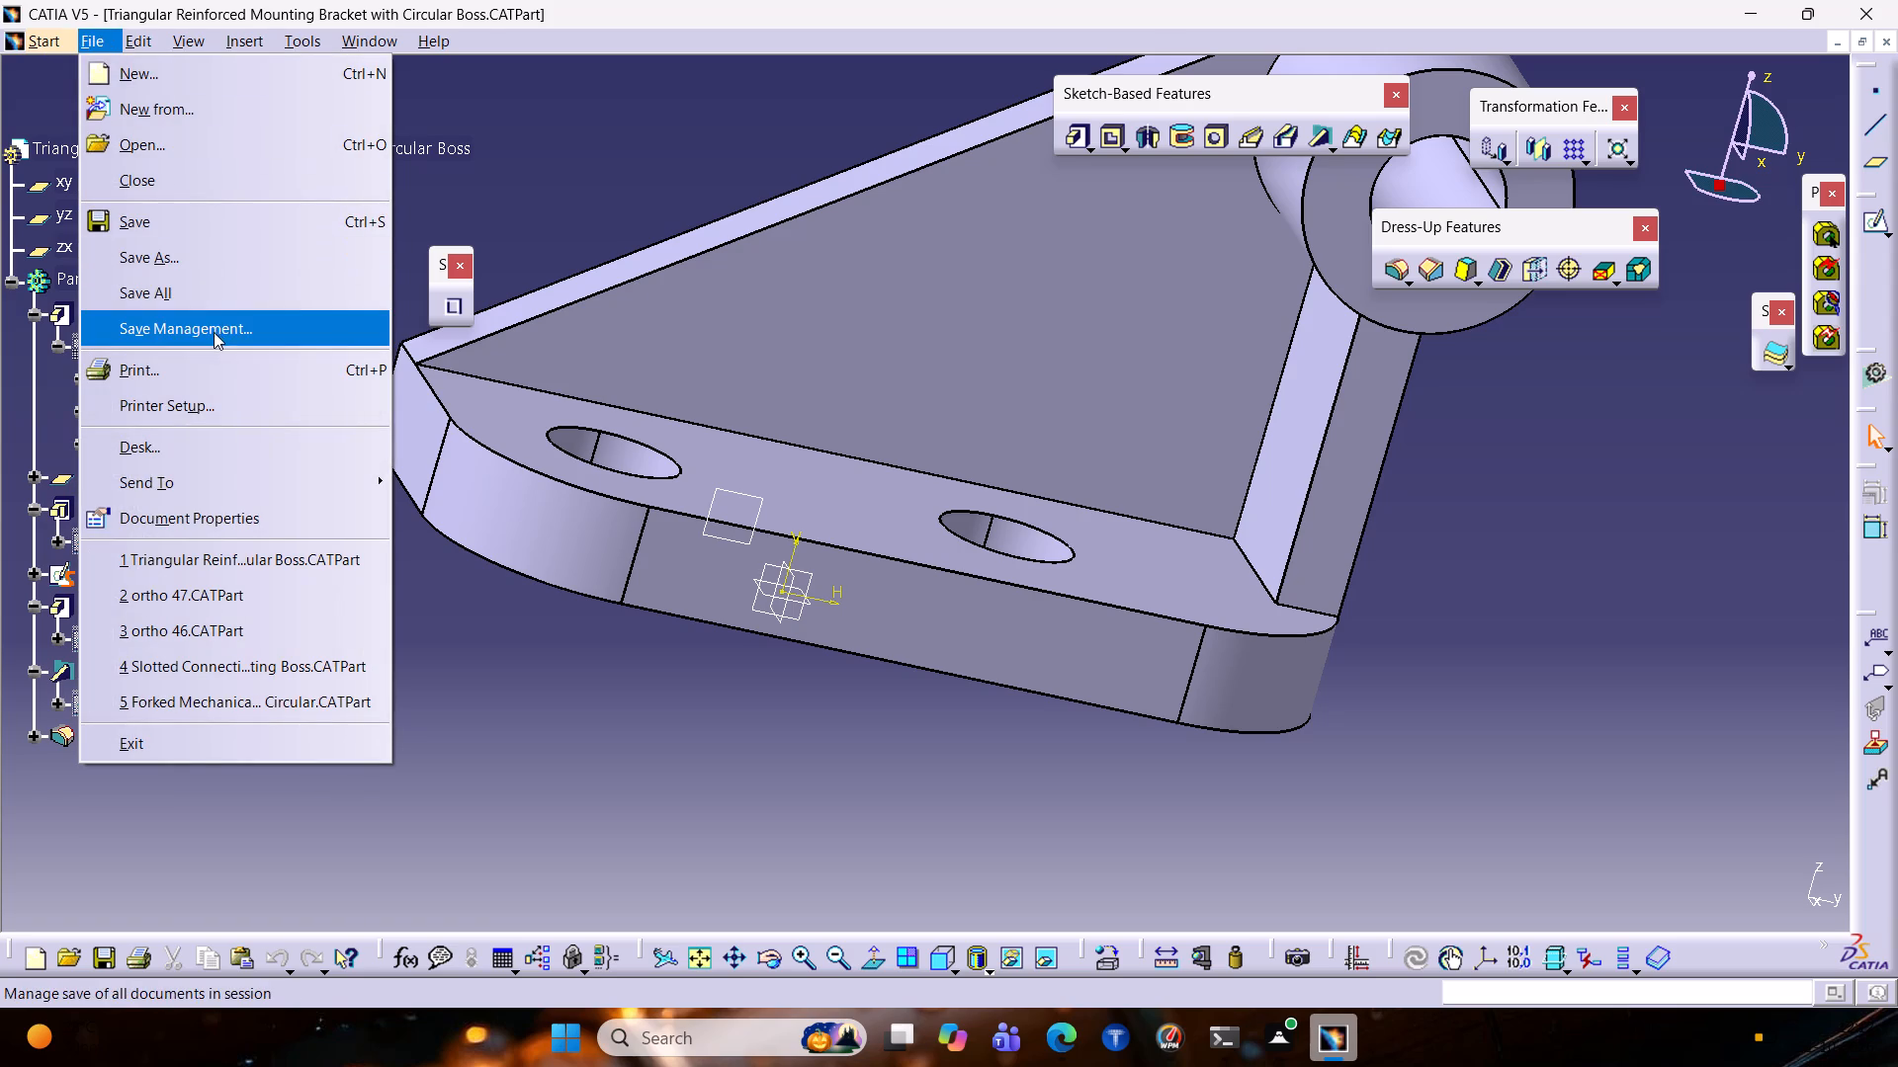
click(225, 274)
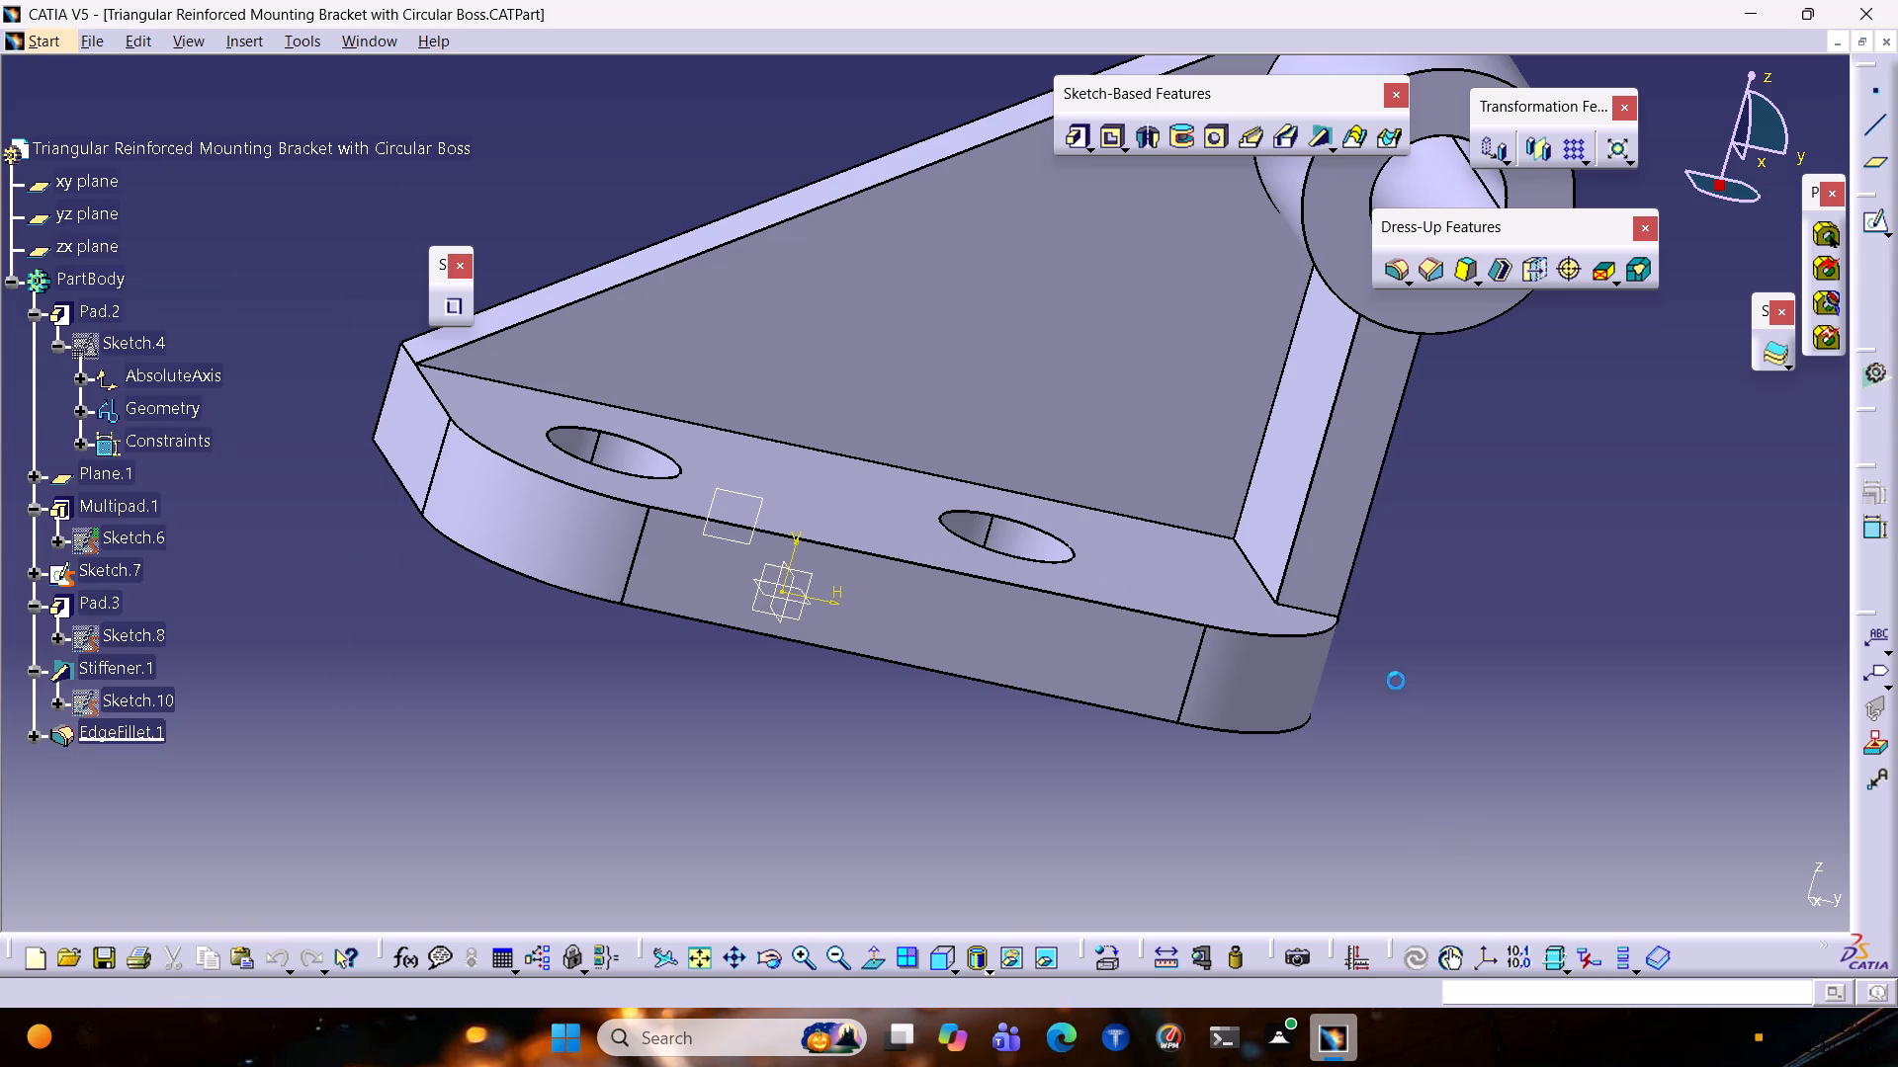
click(919, 610)
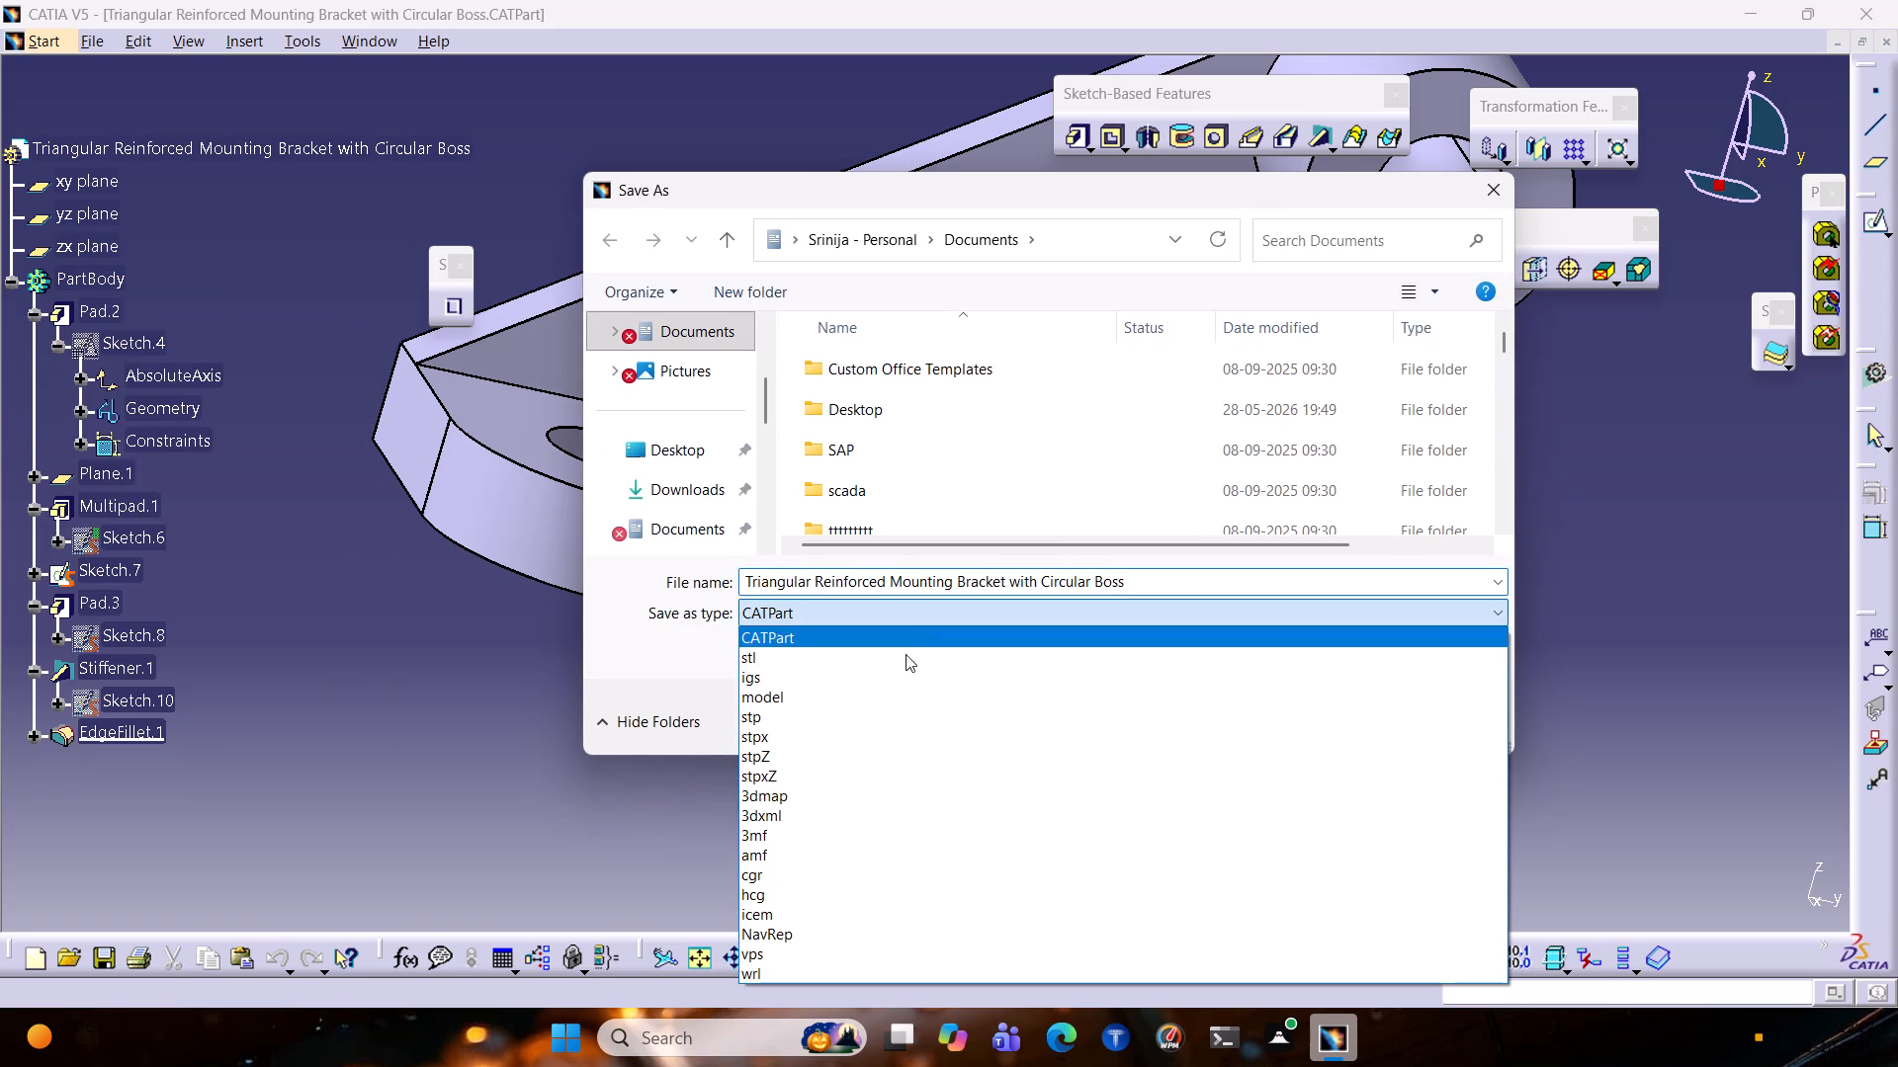
click(883, 670)
click(1282, 725)
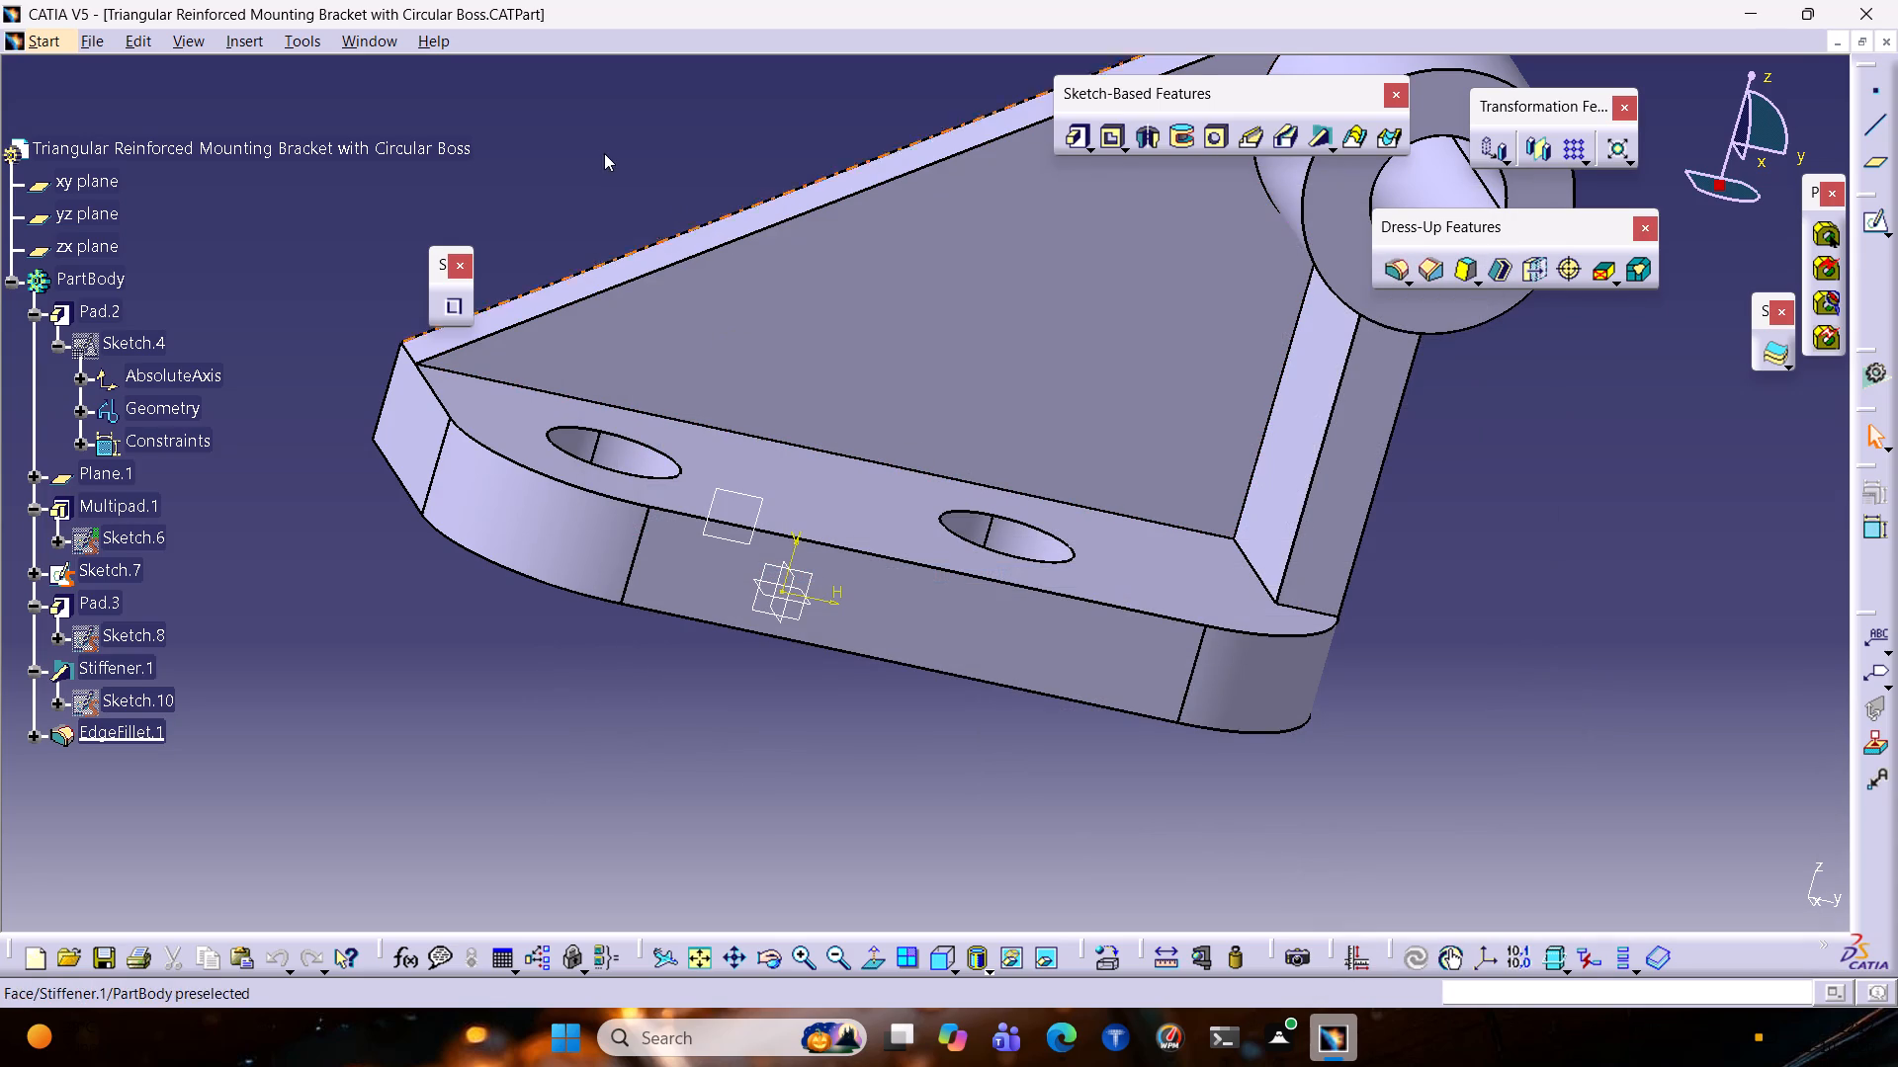
Stop the active recording.
middle_drag(629, 180, 609, 236)
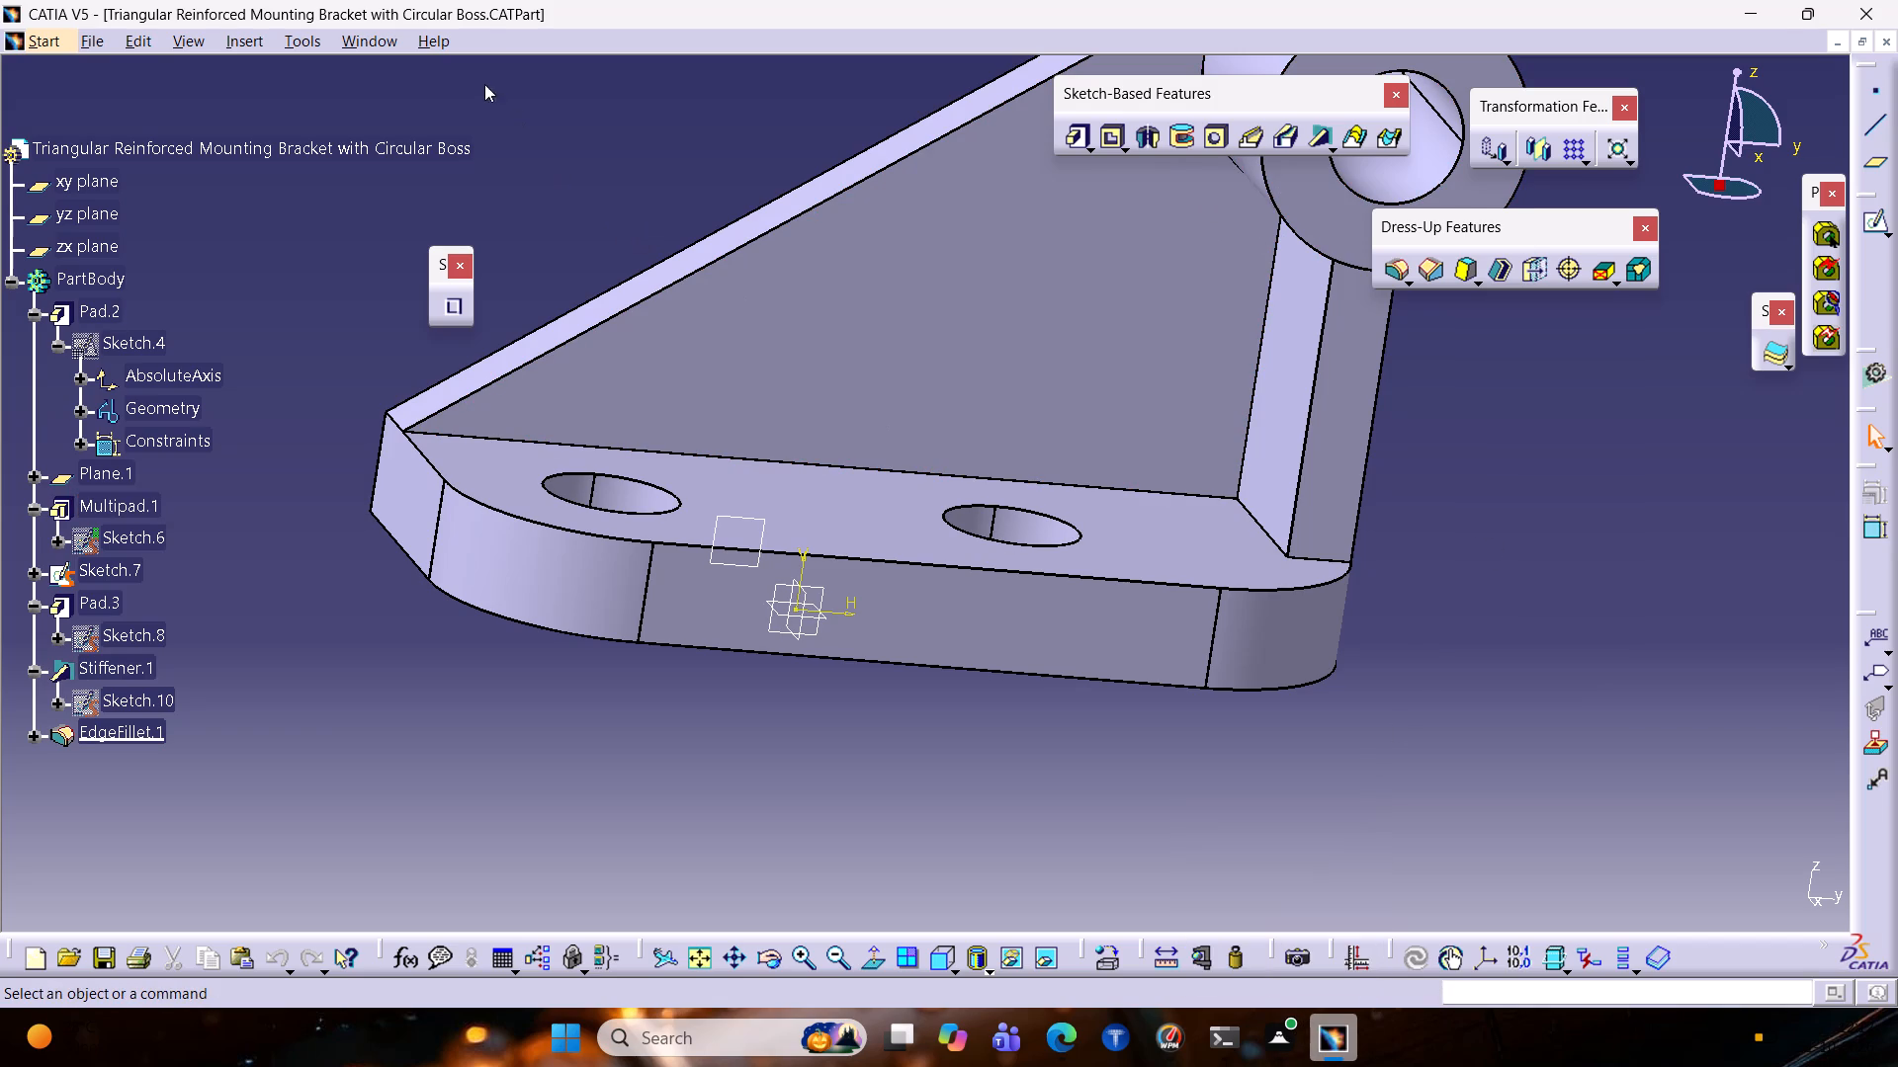
click(456, 306)
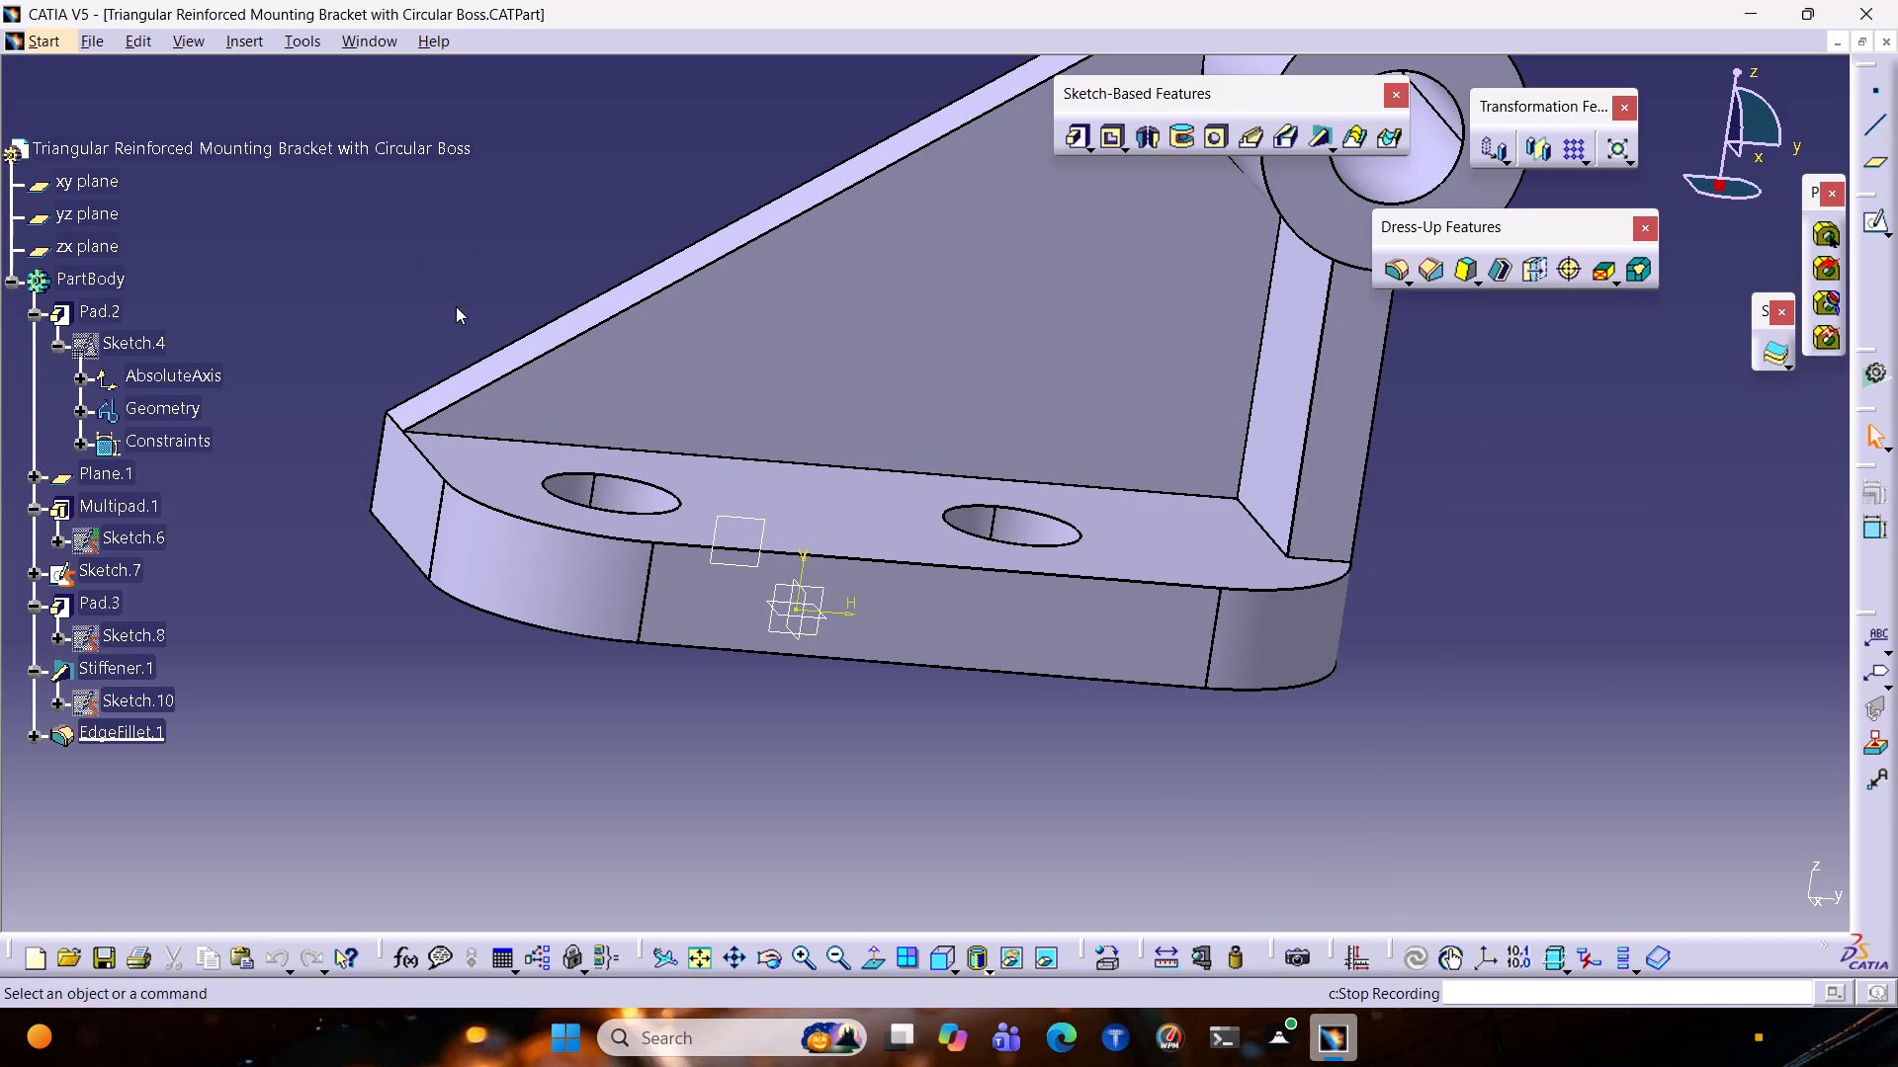